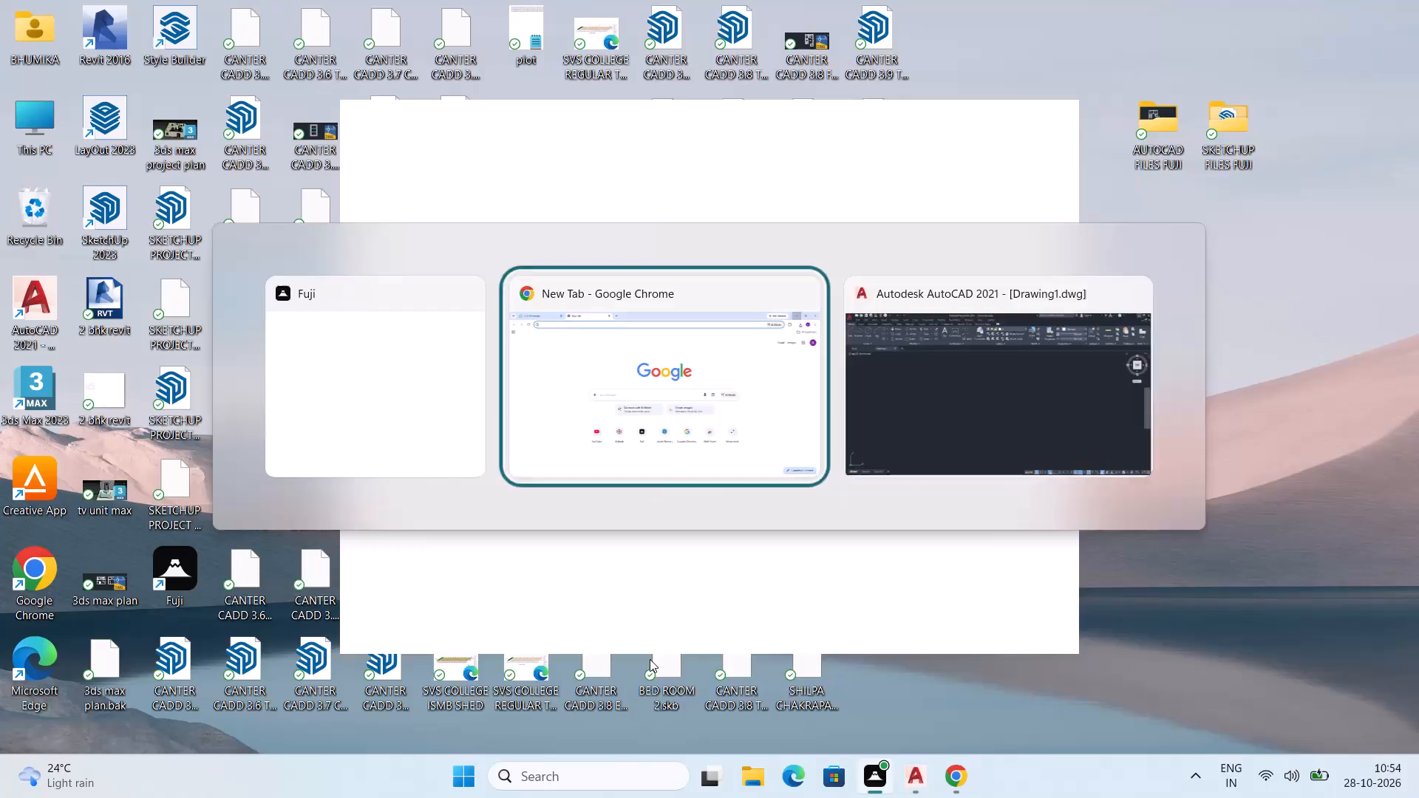
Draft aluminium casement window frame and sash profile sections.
Switch to AutoCAD and configure the drawing units to 0.00 length precision with millimetres as the insertion scale.
{"action": "key", "text": "alt+Tab"}
{"action": "type", "text": "UN"}
{"action": "key", "text": "Return"}
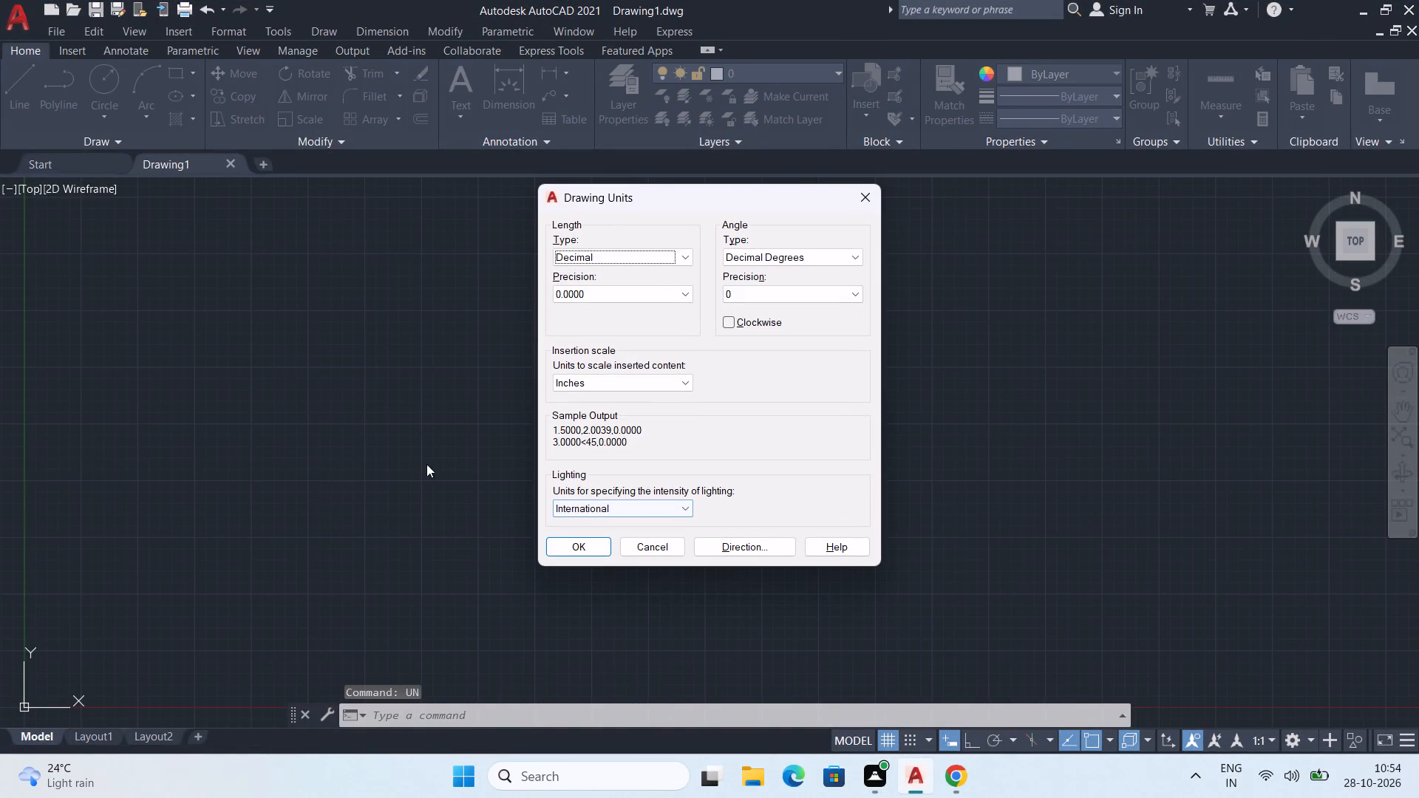
{"action": "left_click", "coordinate": [678, 296]}
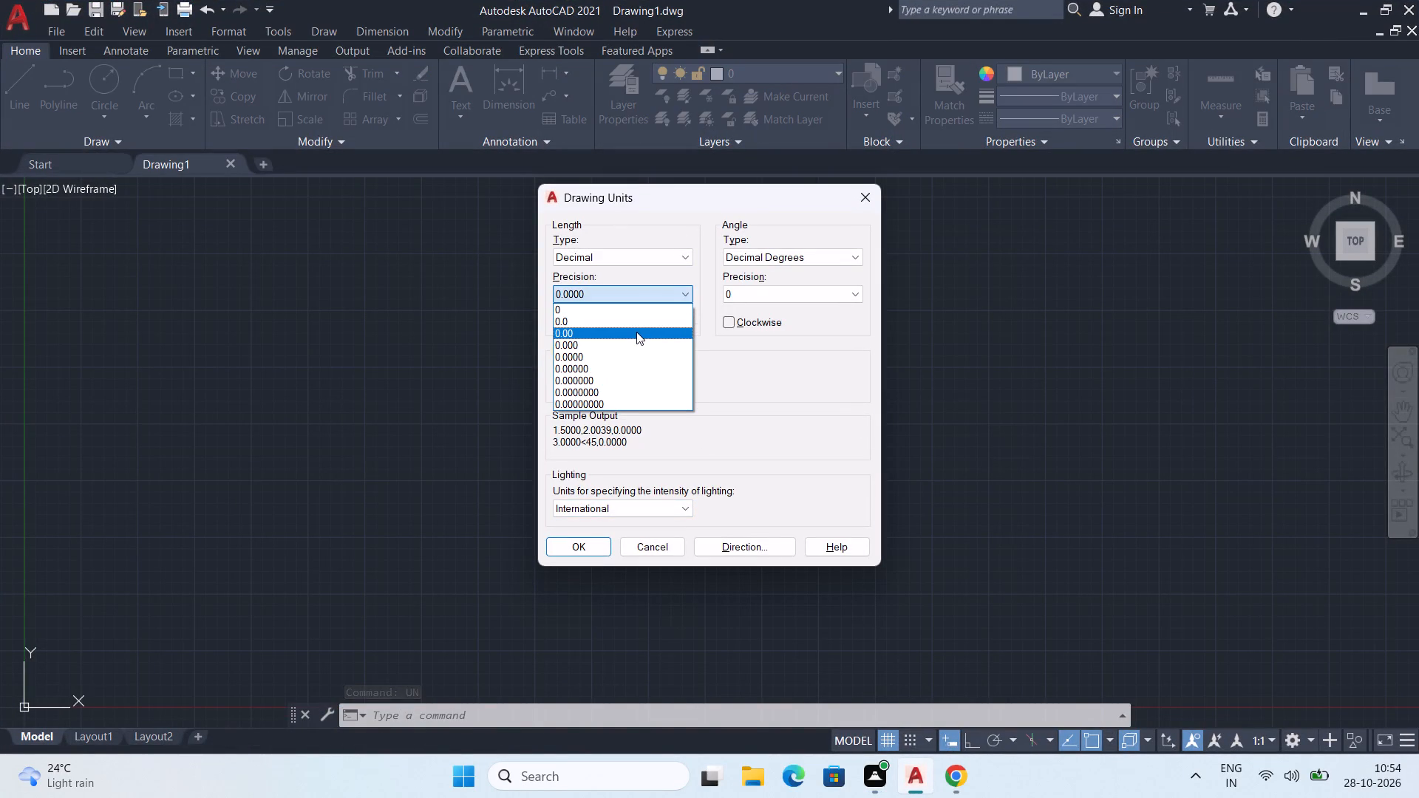
{"action": "left_click", "coordinate": [636, 332]}
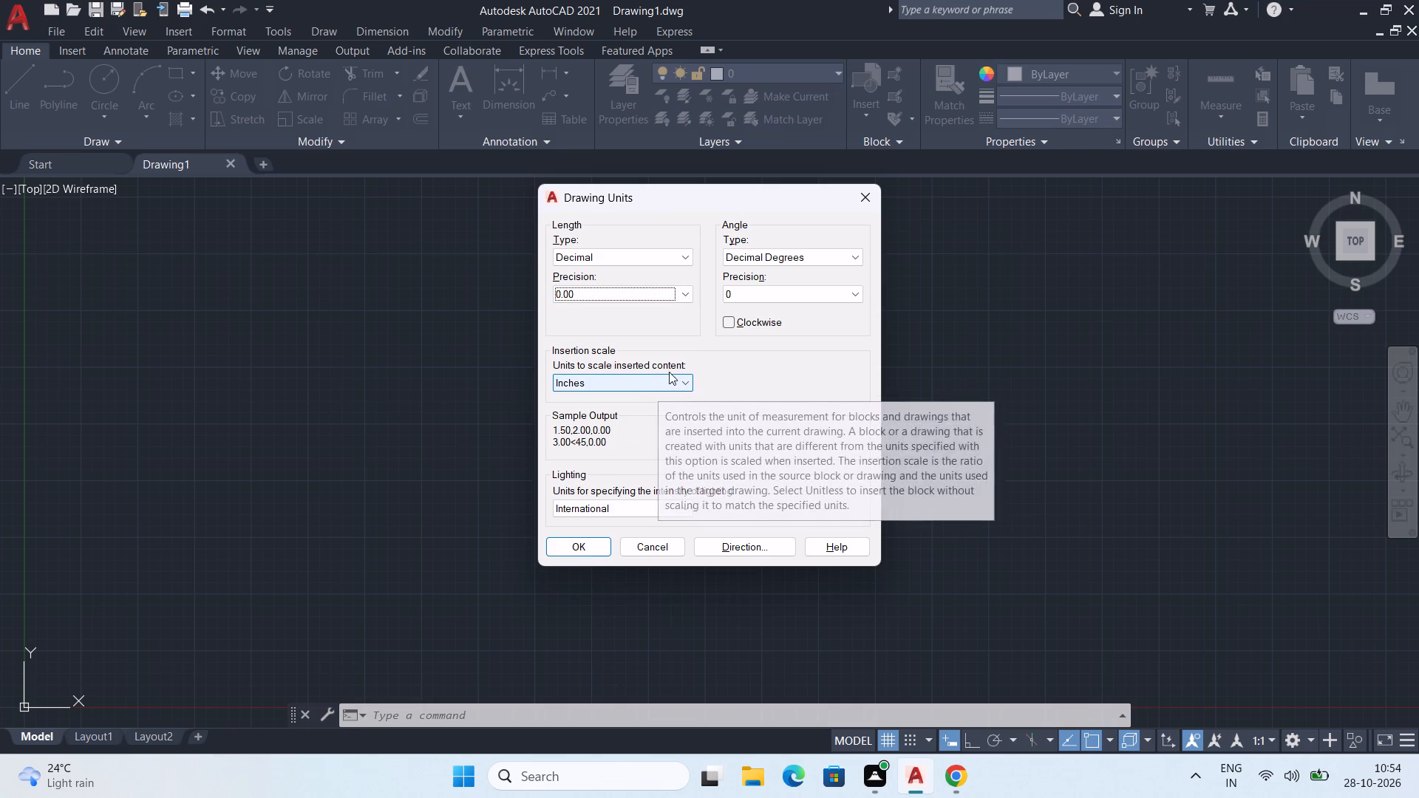
{"action": "left_click", "coordinate": [660, 379]}
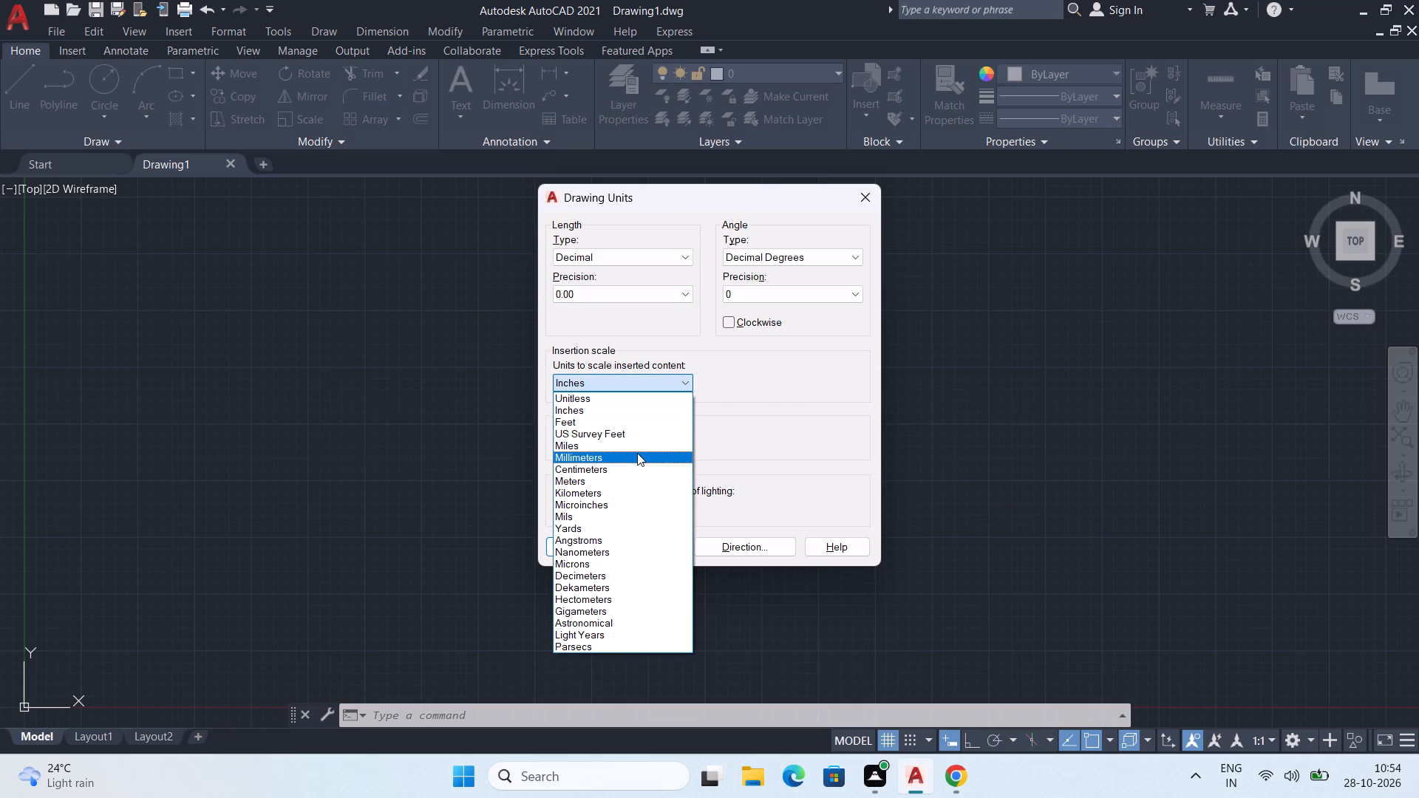
{"action": "left_click", "coordinate": [637, 458]}
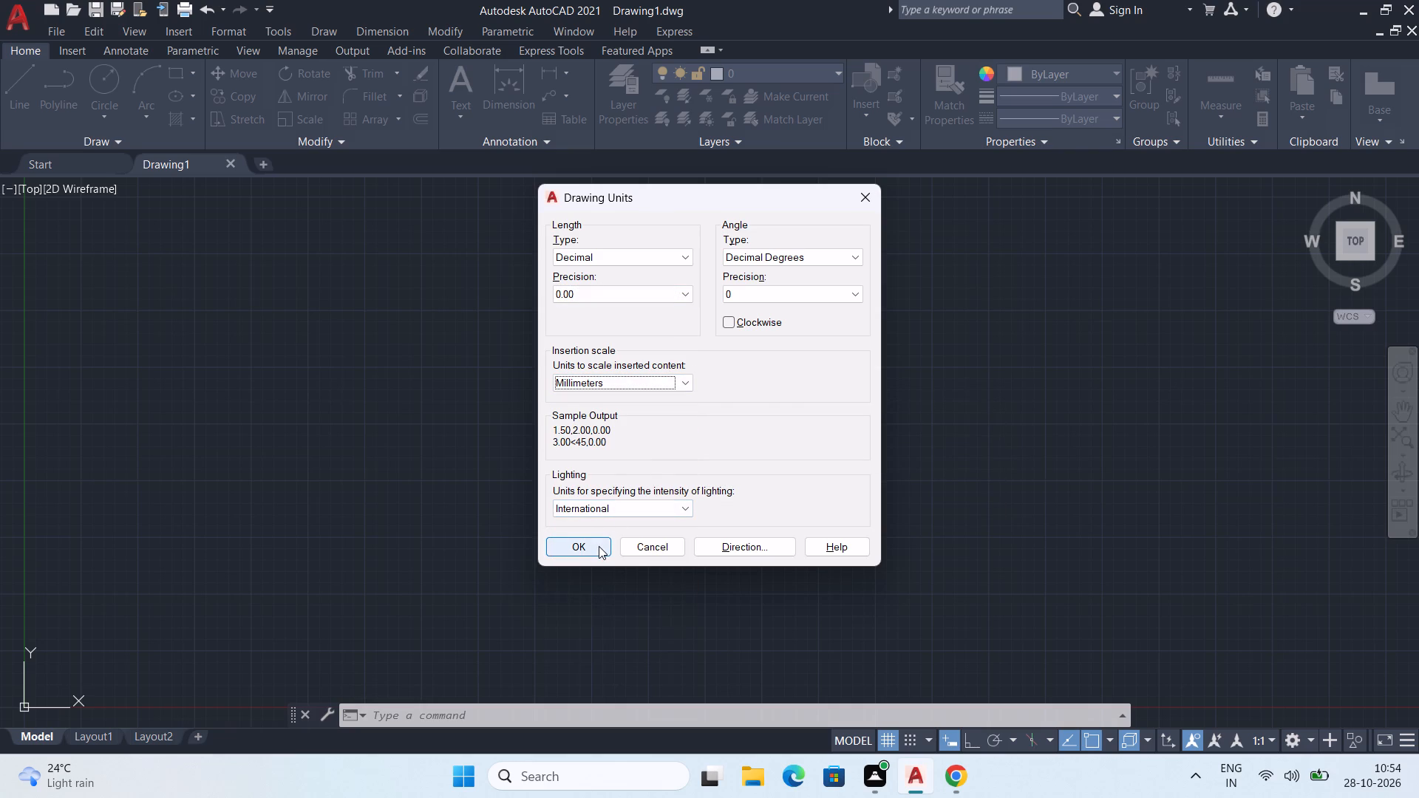
{"action": "left_click", "coordinate": [599, 546]}
Modify the Standard dimension style so its linear primary units use 0.00 precision.
{"action": "key", "text": "d"}
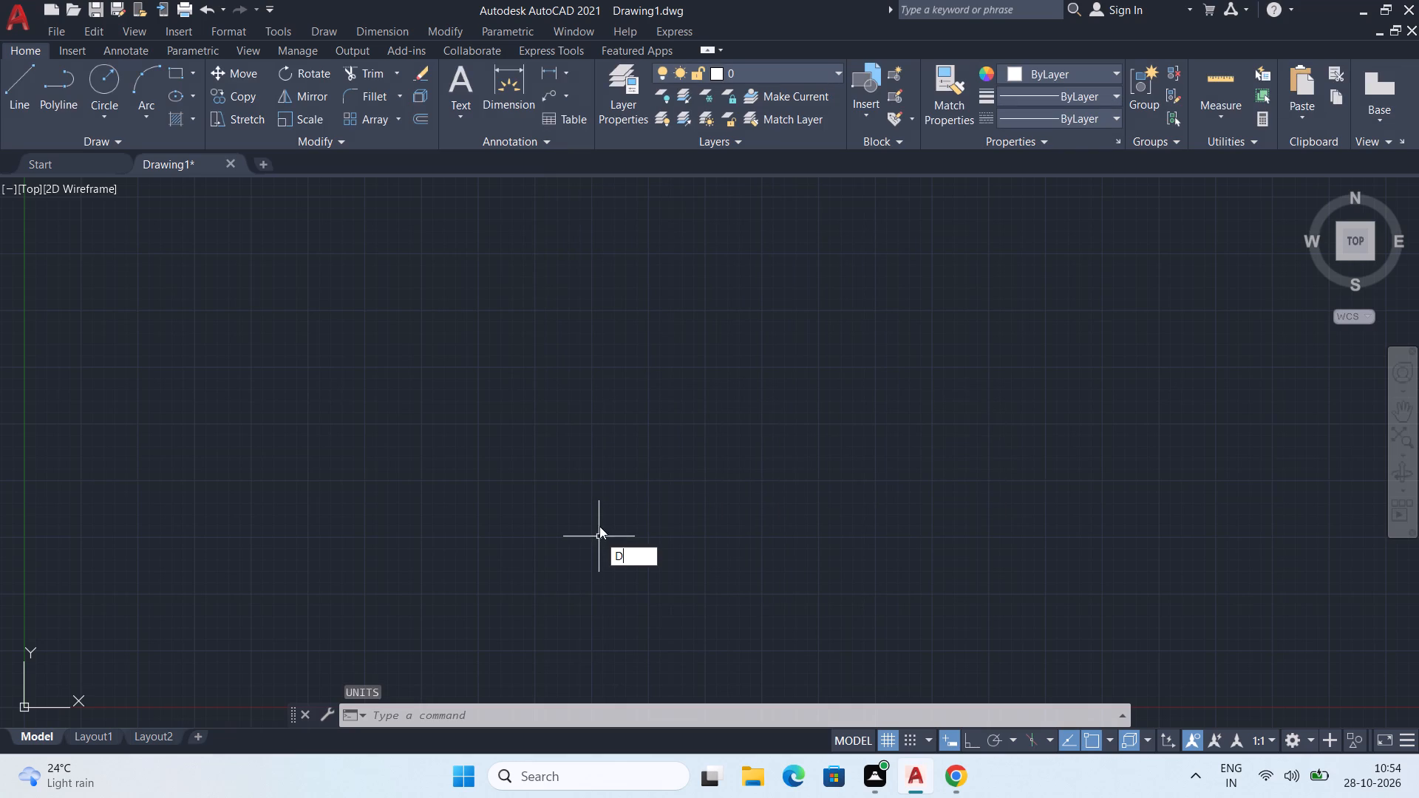
{"action": "key", "text": "Return"}
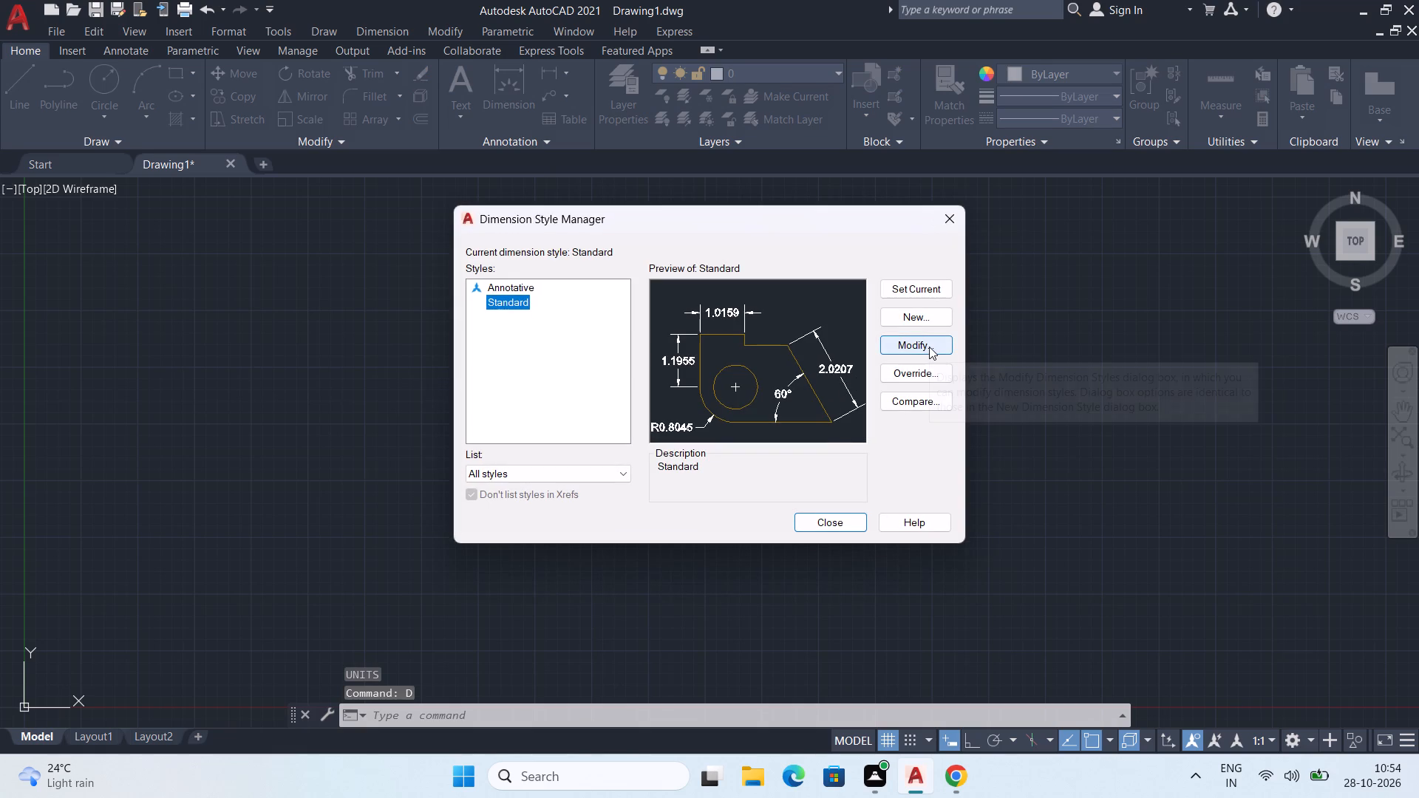
{"action": "left_click", "coordinate": [929, 347]}
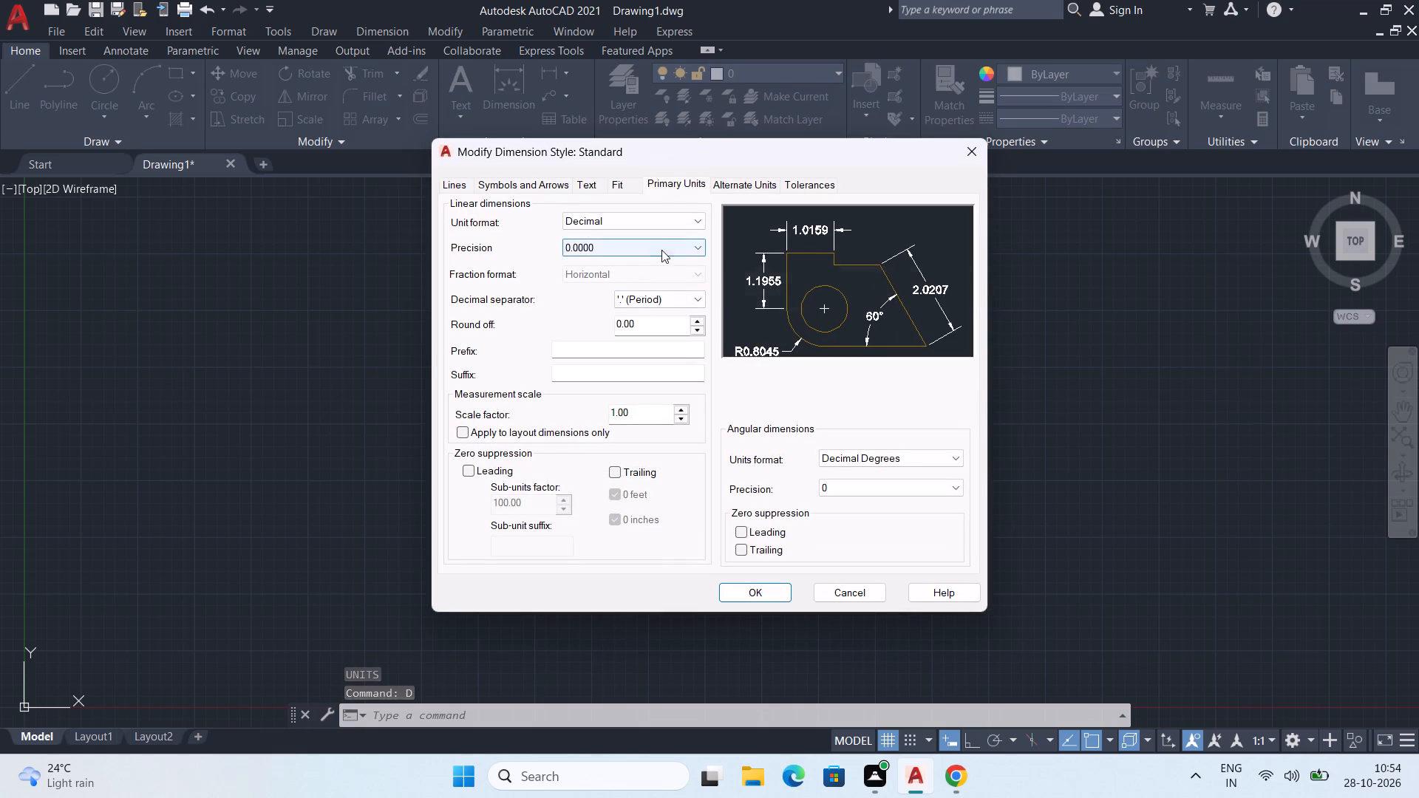
{"action": "left_click", "coordinate": [662, 250]}
{"action": "left_click", "coordinate": [615, 287]}
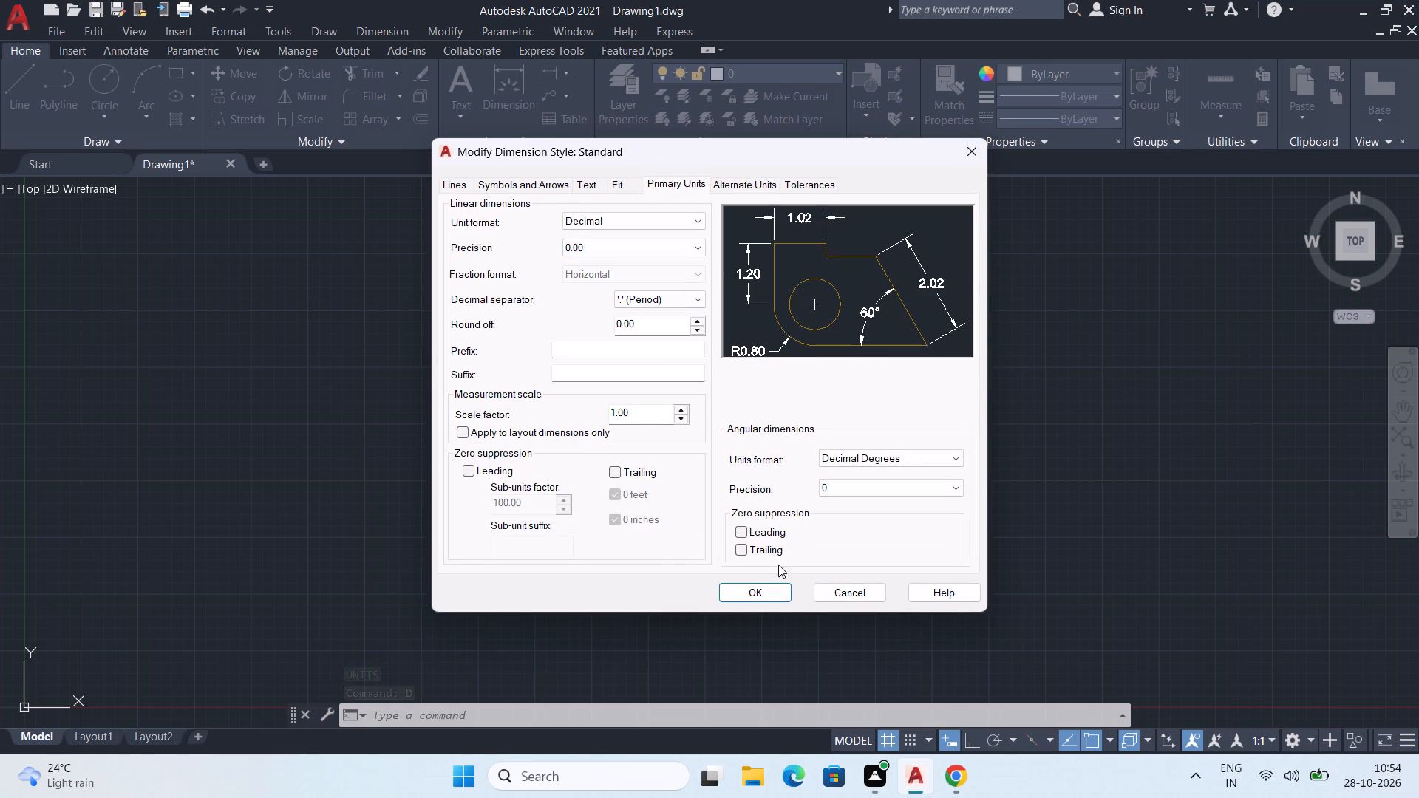
{"action": "left_click", "coordinate": [771, 589]}
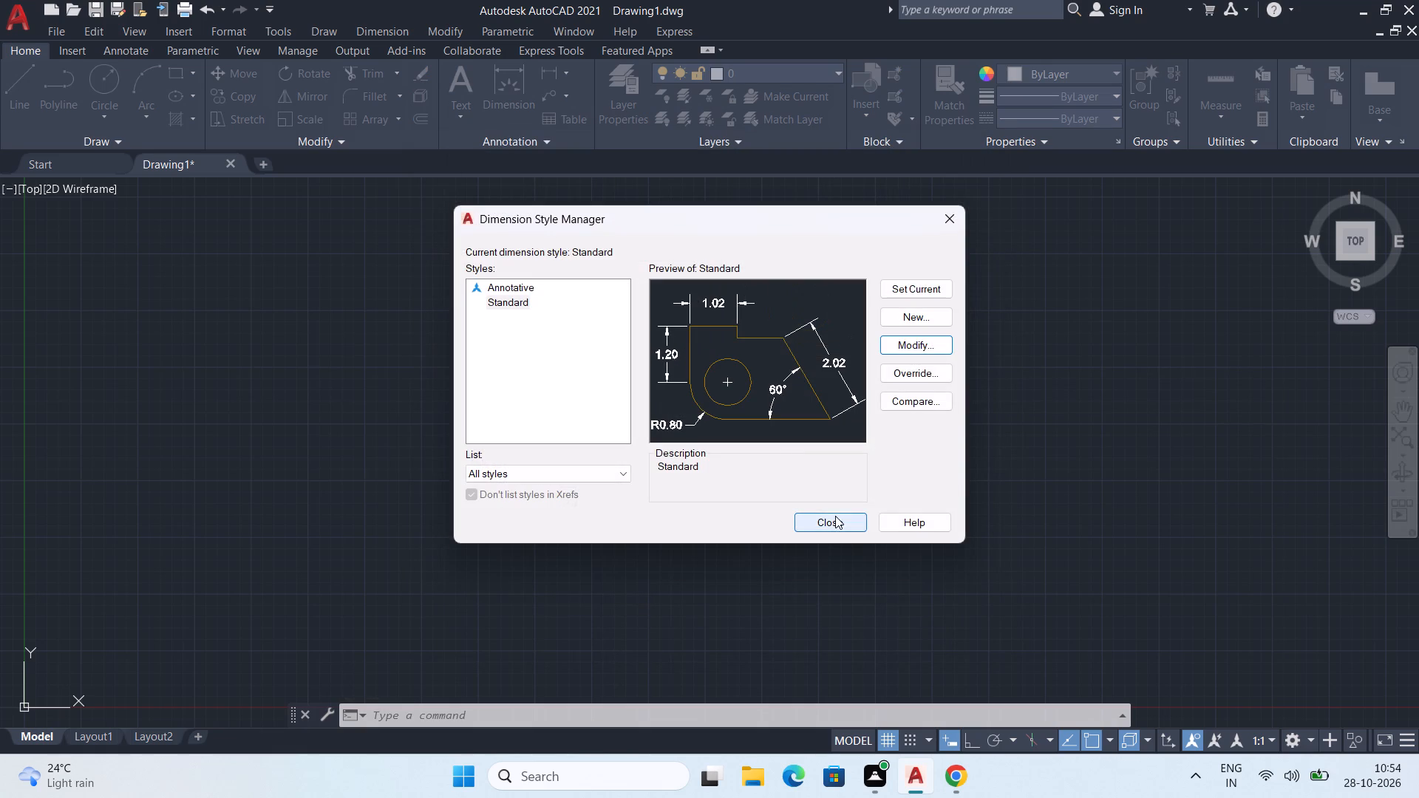
{"action": "left_click", "coordinate": [834, 518]}
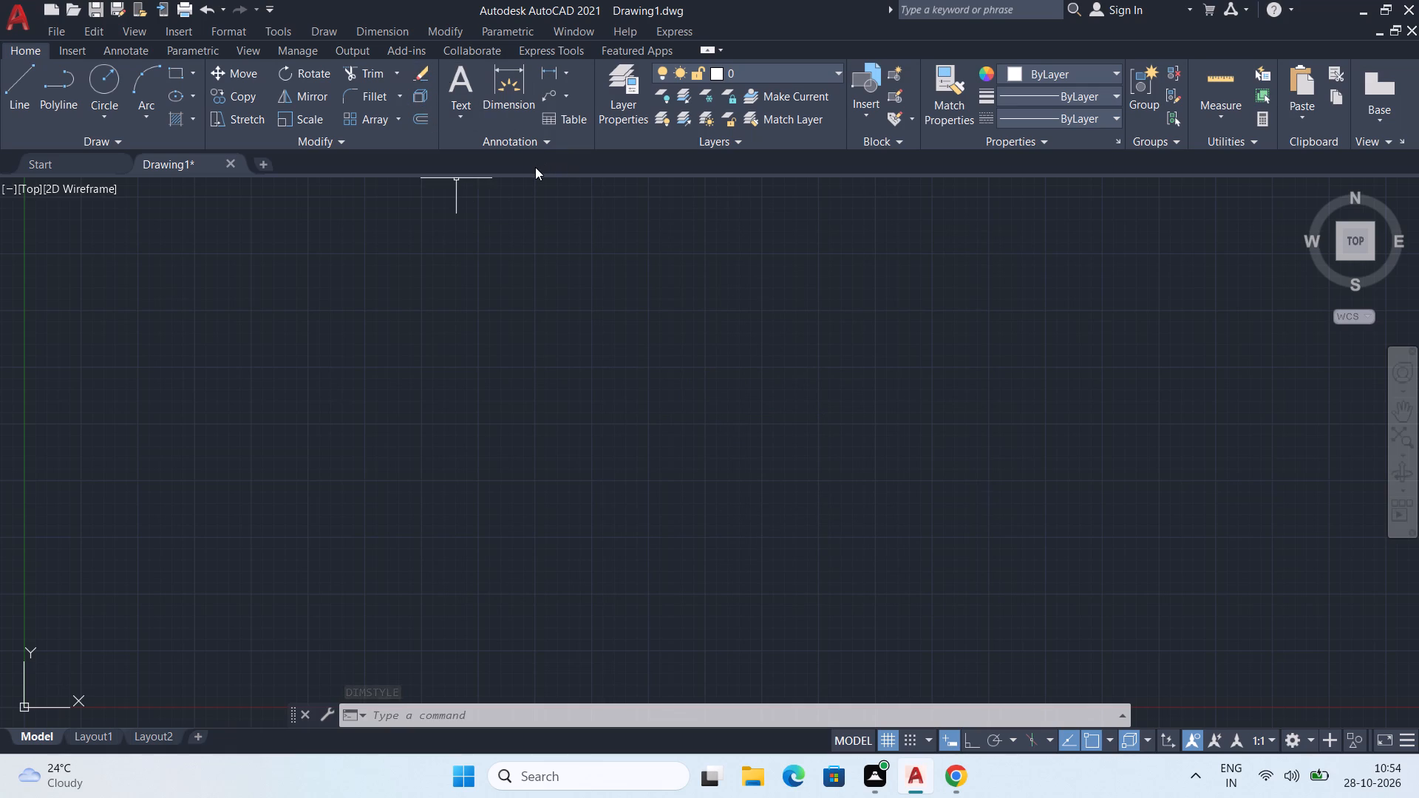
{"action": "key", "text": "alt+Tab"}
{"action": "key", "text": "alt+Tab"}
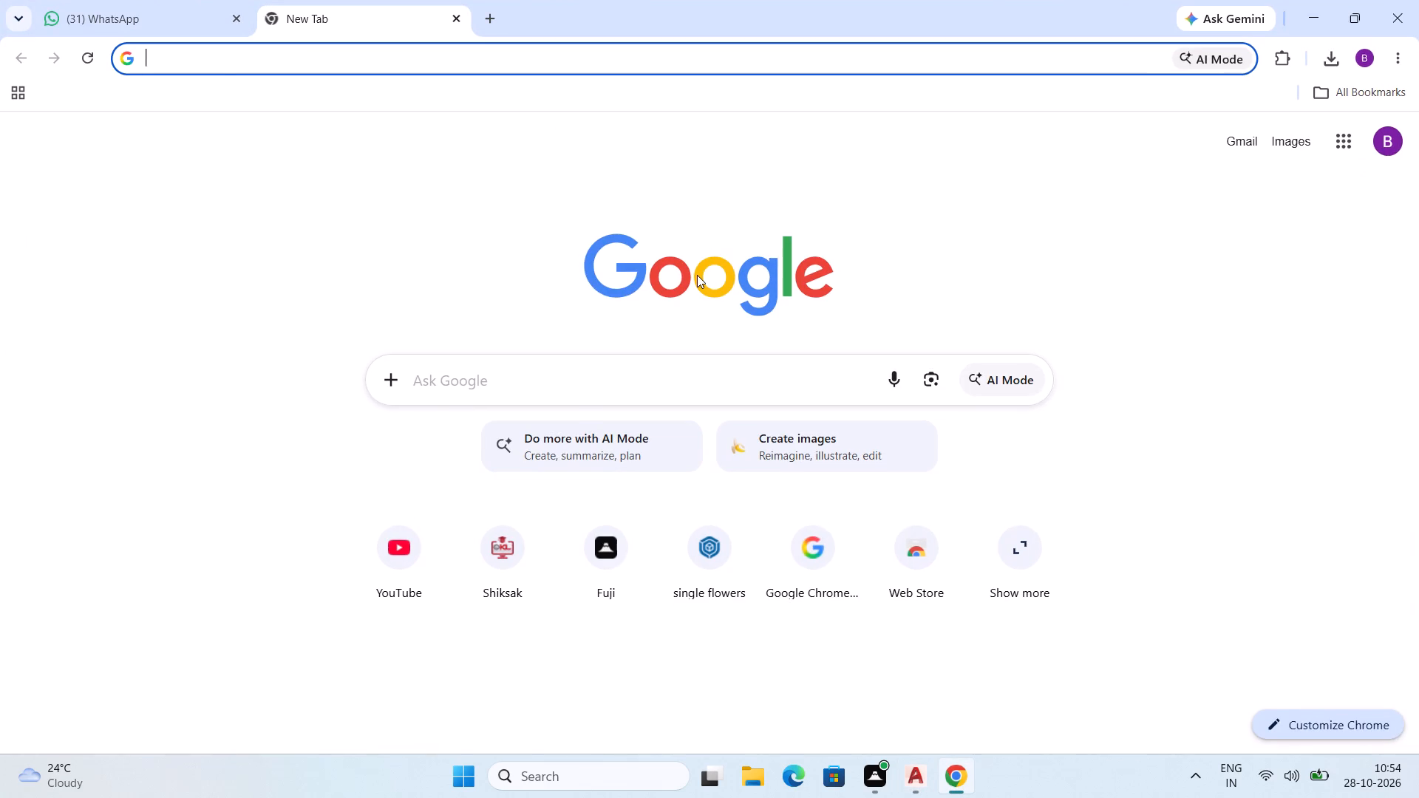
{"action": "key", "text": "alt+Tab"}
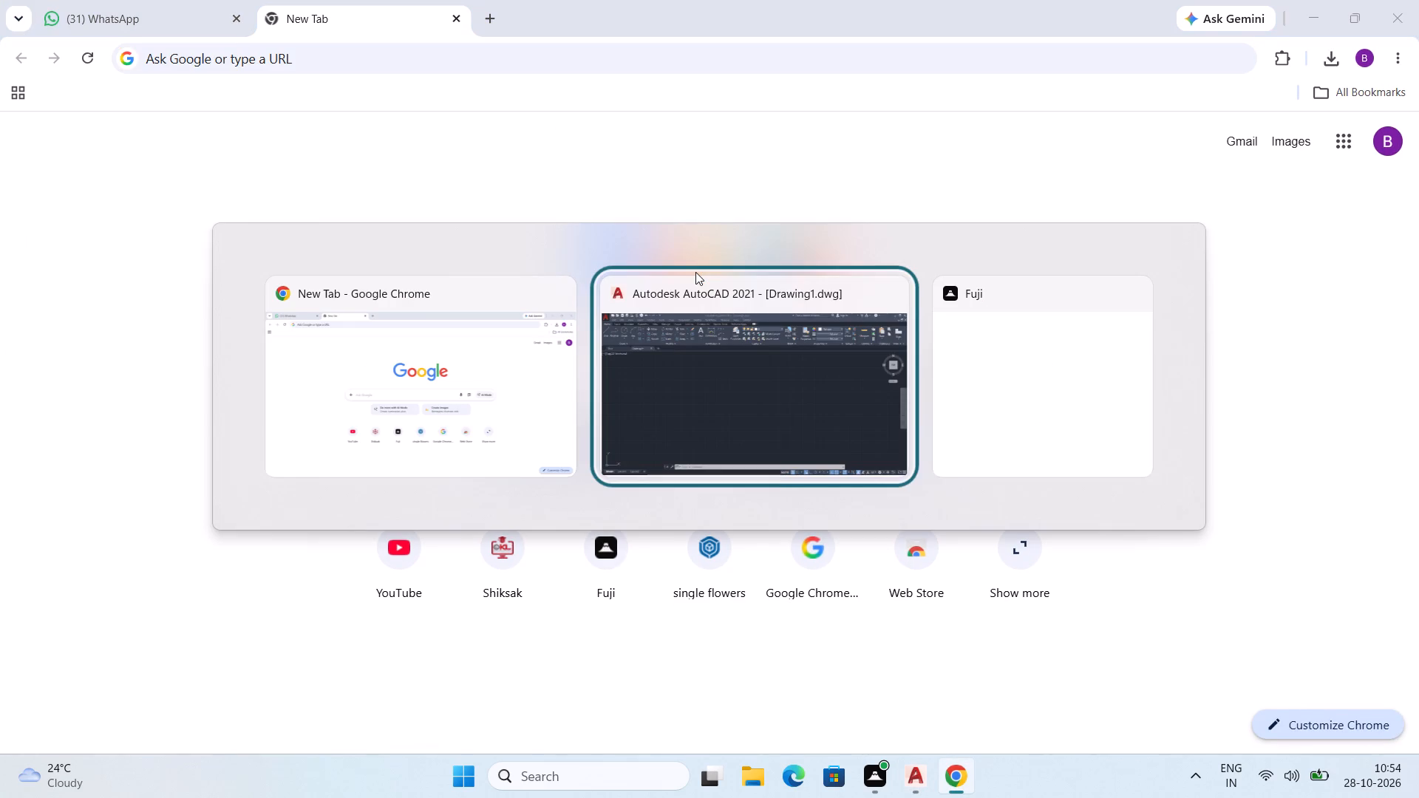
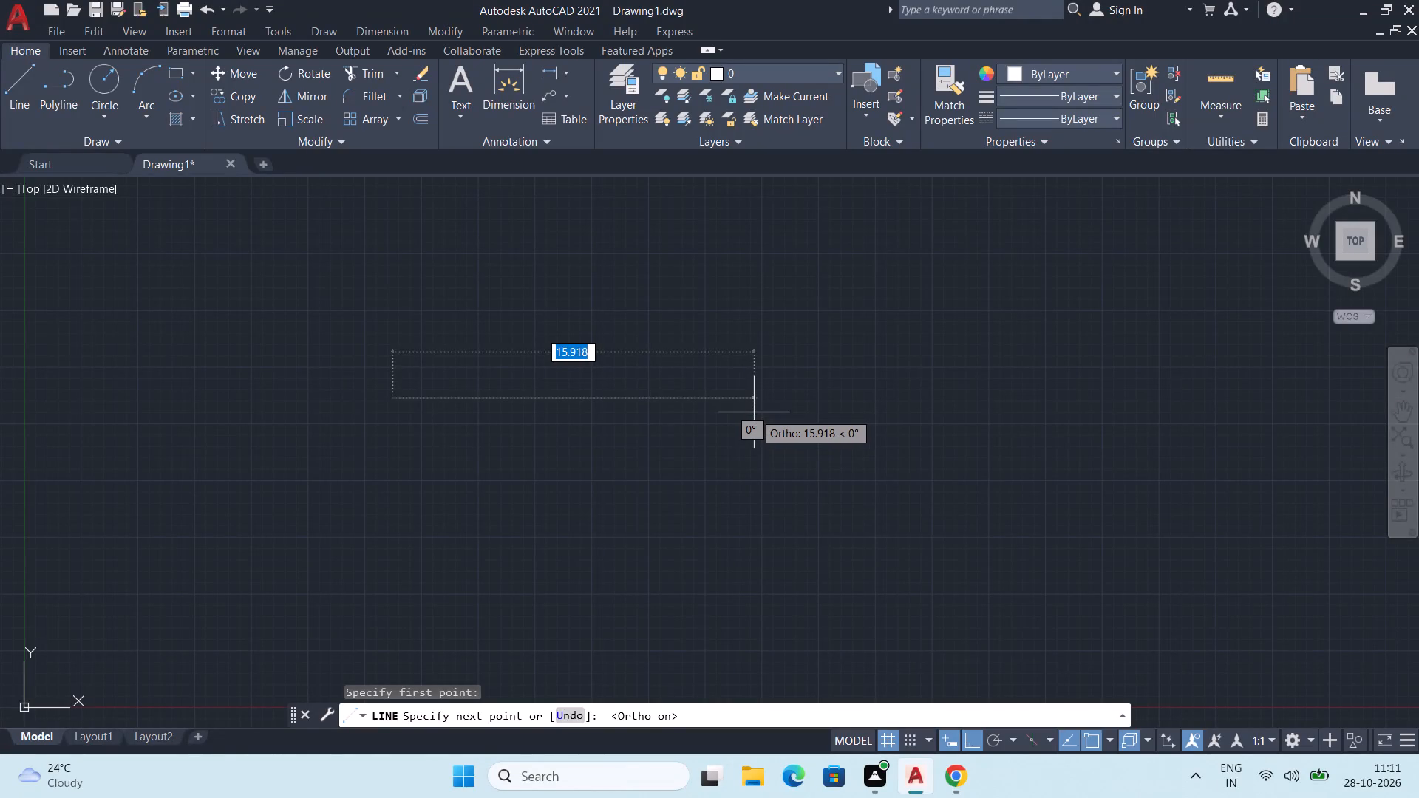
Draw an 85 mm horizontal line extending in the positive X direction from the picked start point.
{"action": "type", "text": "85"}
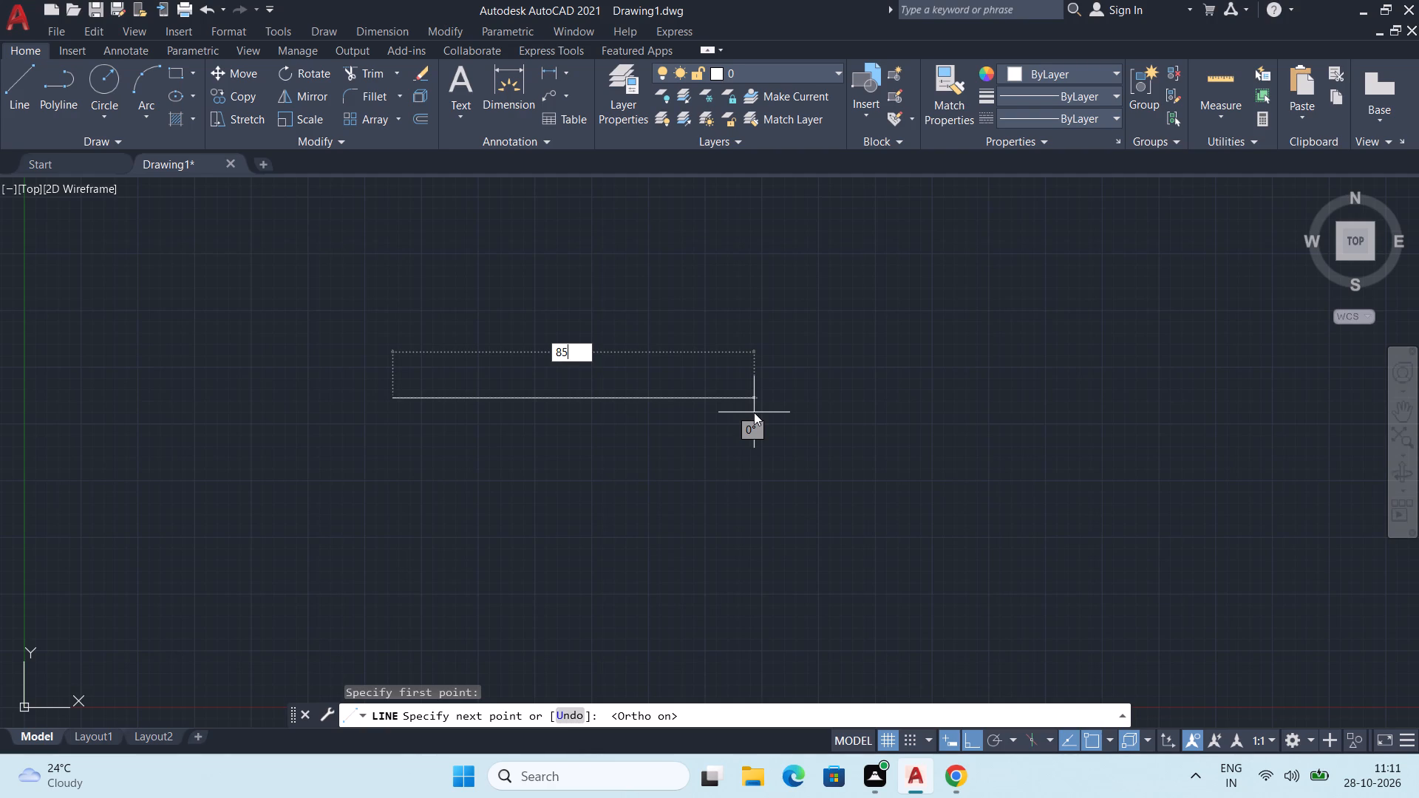
{"action": "key", "text": "Return"}
{"action": "scroll", "coordinate": [704, 171], "scroll_direction": "down", "scroll_amount": 3}
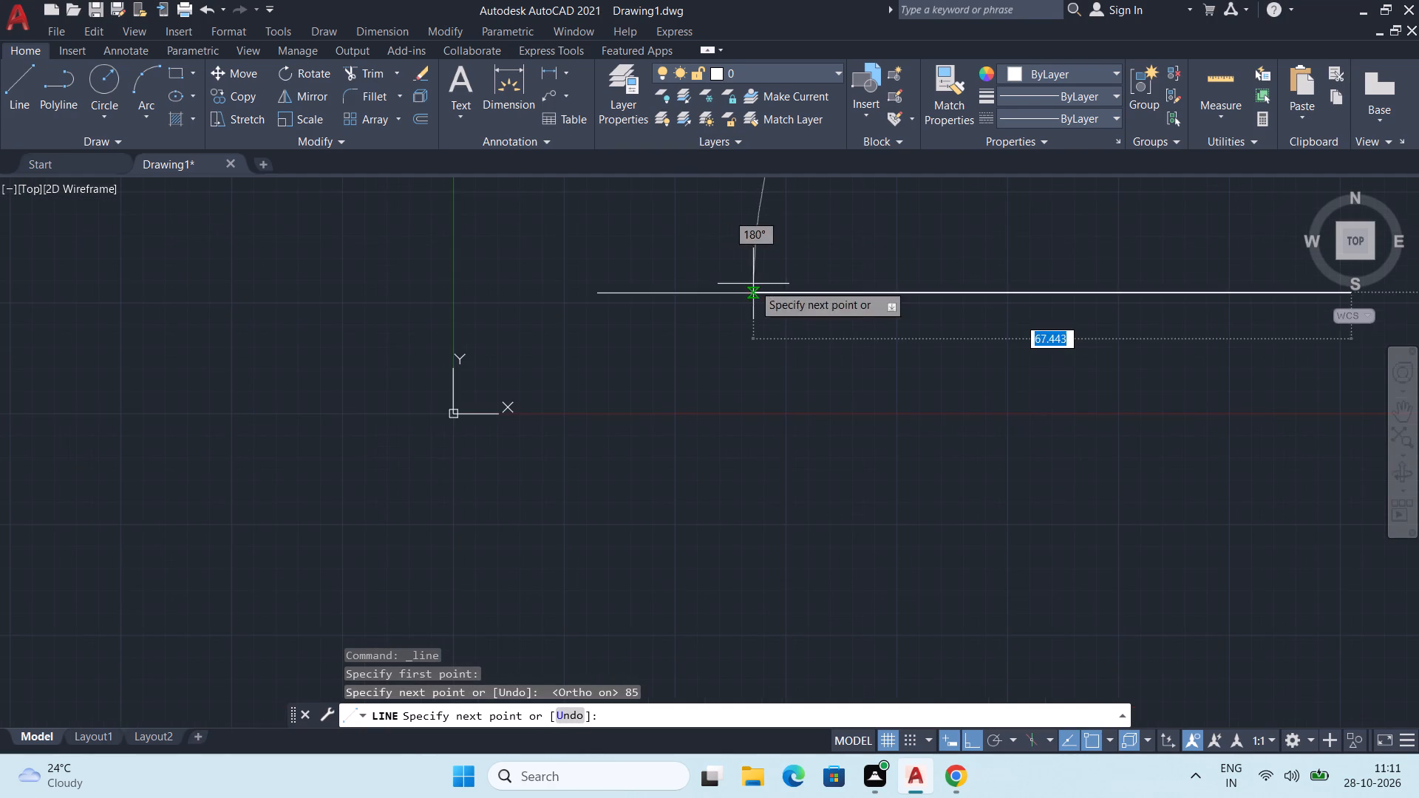
{"action": "middle_click_drag", "start_coordinate": [791, 316], "coordinate": [591, 418]}
{"action": "scroll", "coordinate": [604, 411], "scroll_direction": "down", "scroll_amount": 2}
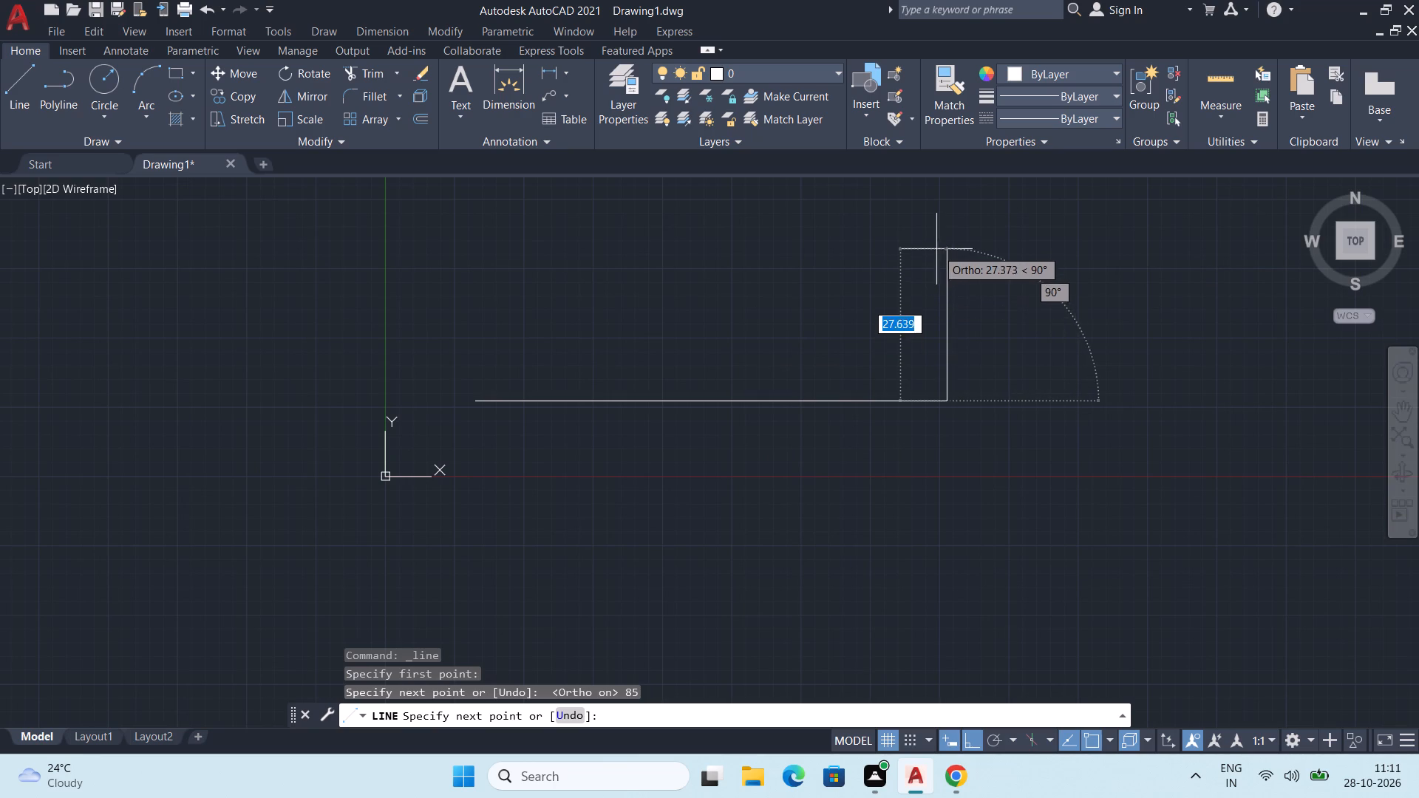
{"action": "scroll", "coordinate": [938, 246], "scroll_direction": "down", "scroll_amount": 10}
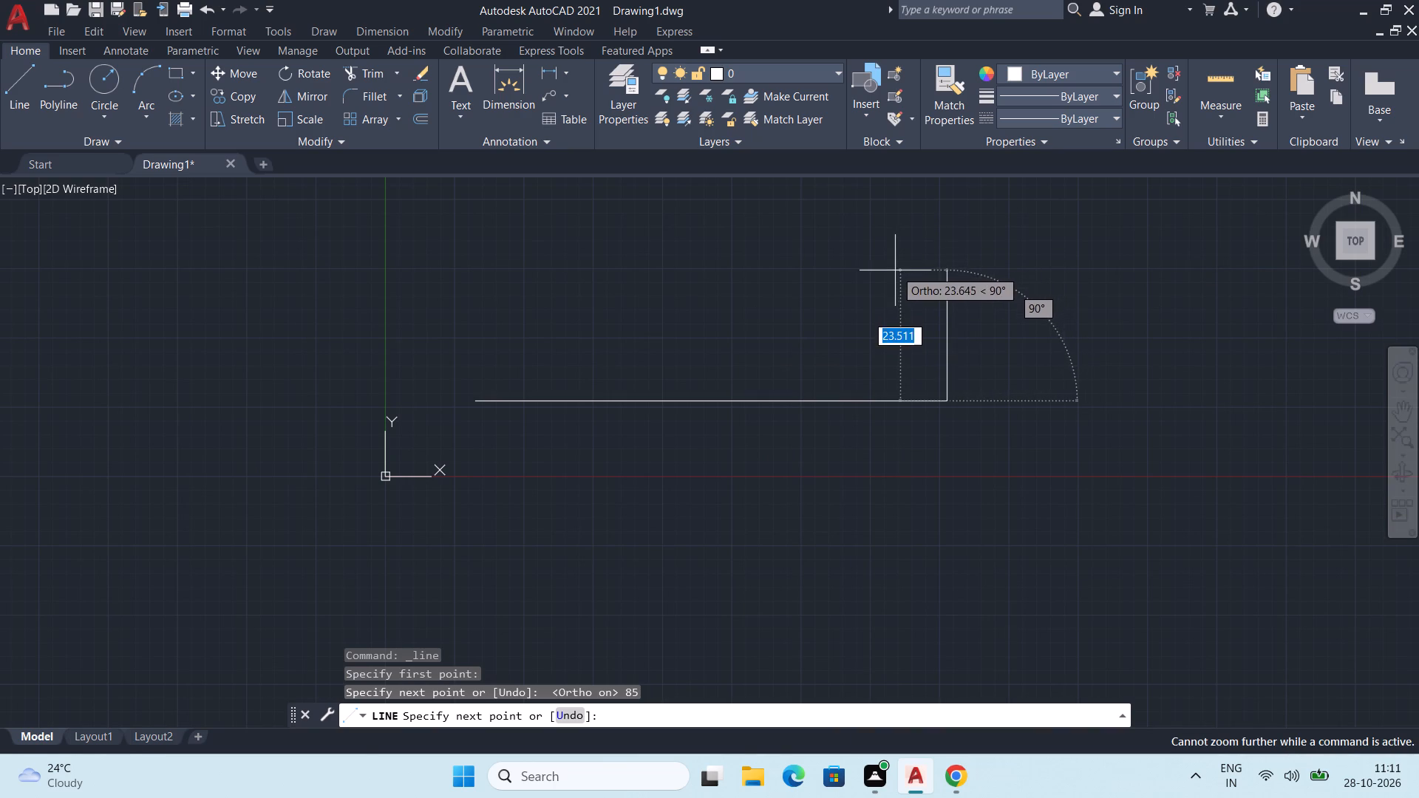
{"action": "key", "text": "space"}
Add a linear dimension to the horizontal line, placing the dimension line about 7 mm below it.
{"action": "left_click", "coordinate": [553, 72]}
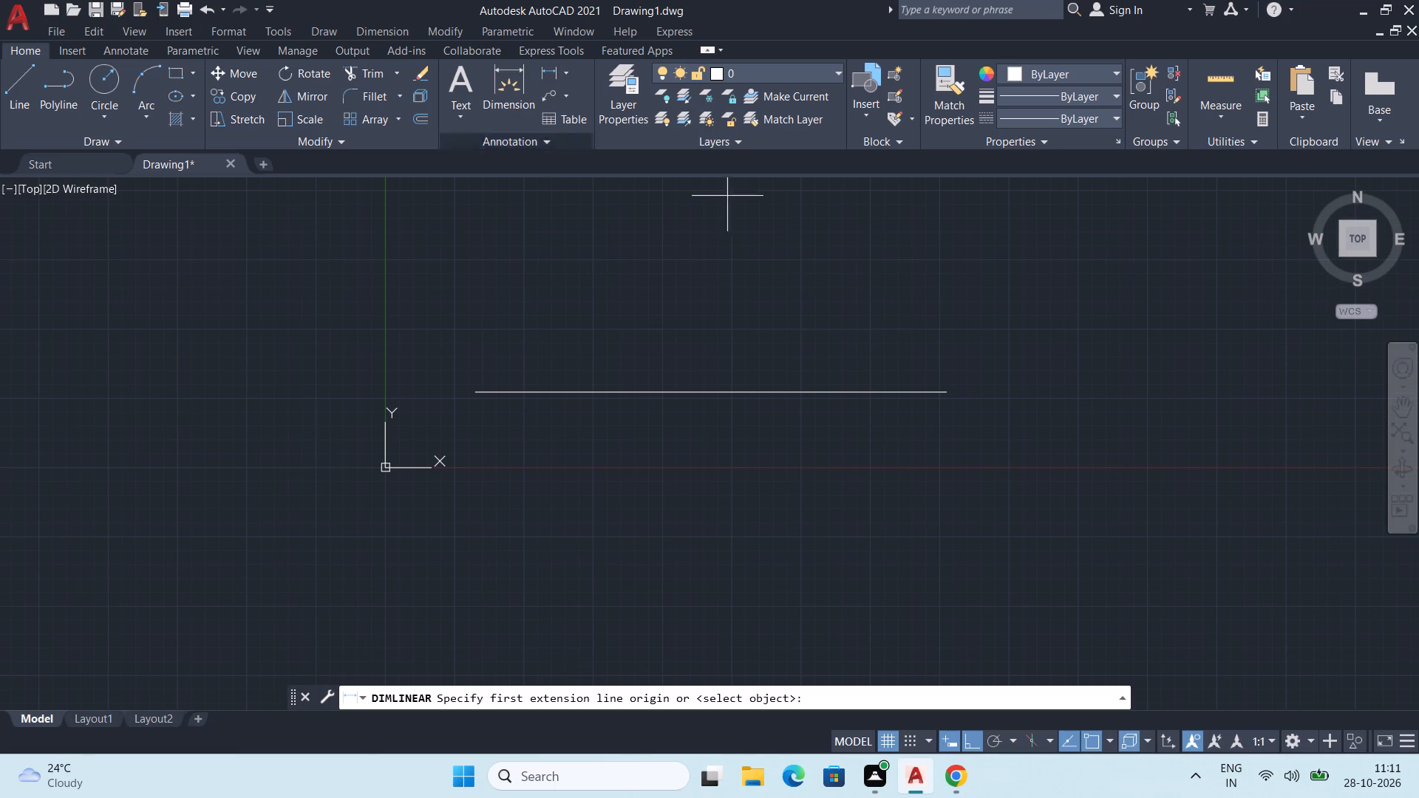
{"action": "left_click", "coordinate": [473, 395]}
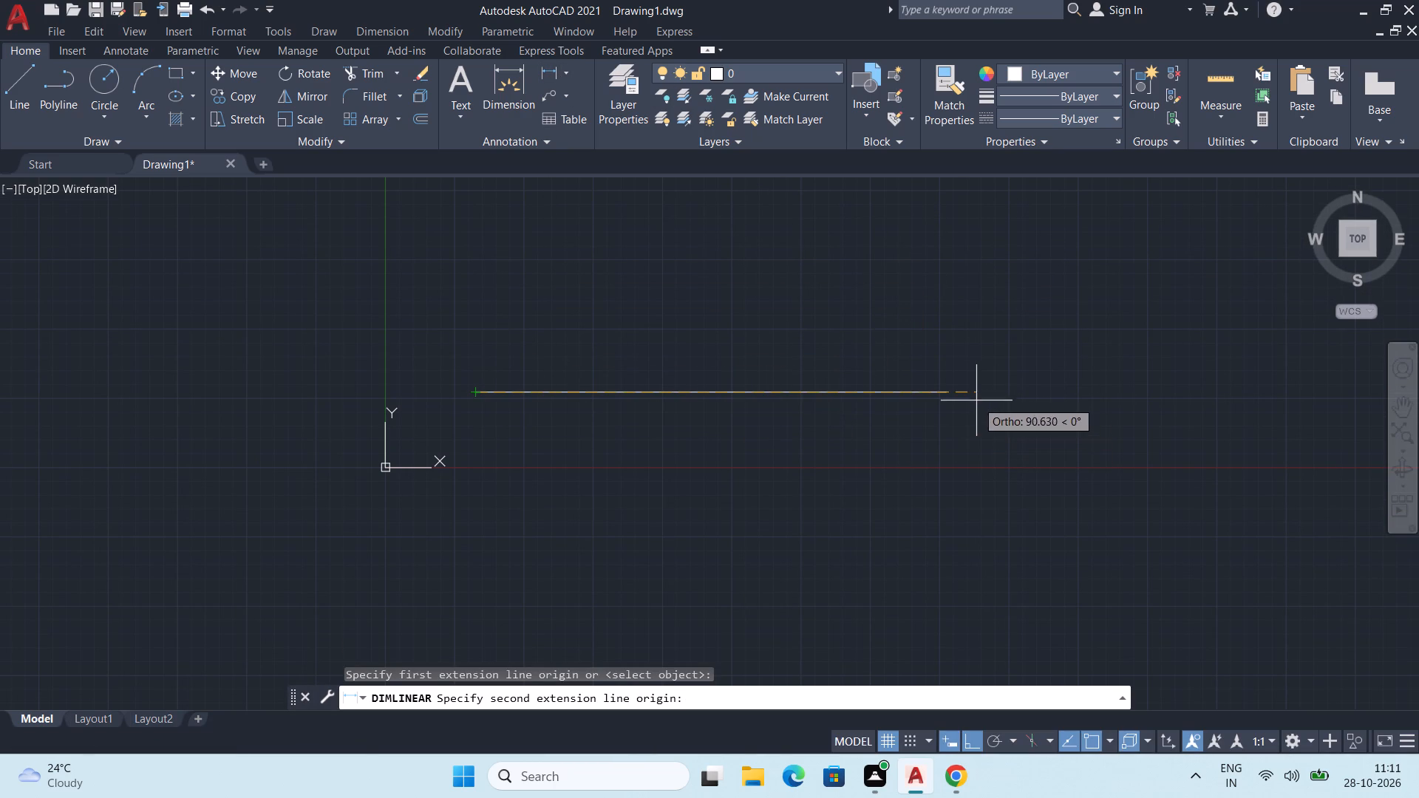
{"action": "left_click", "coordinate": [945, 392]}
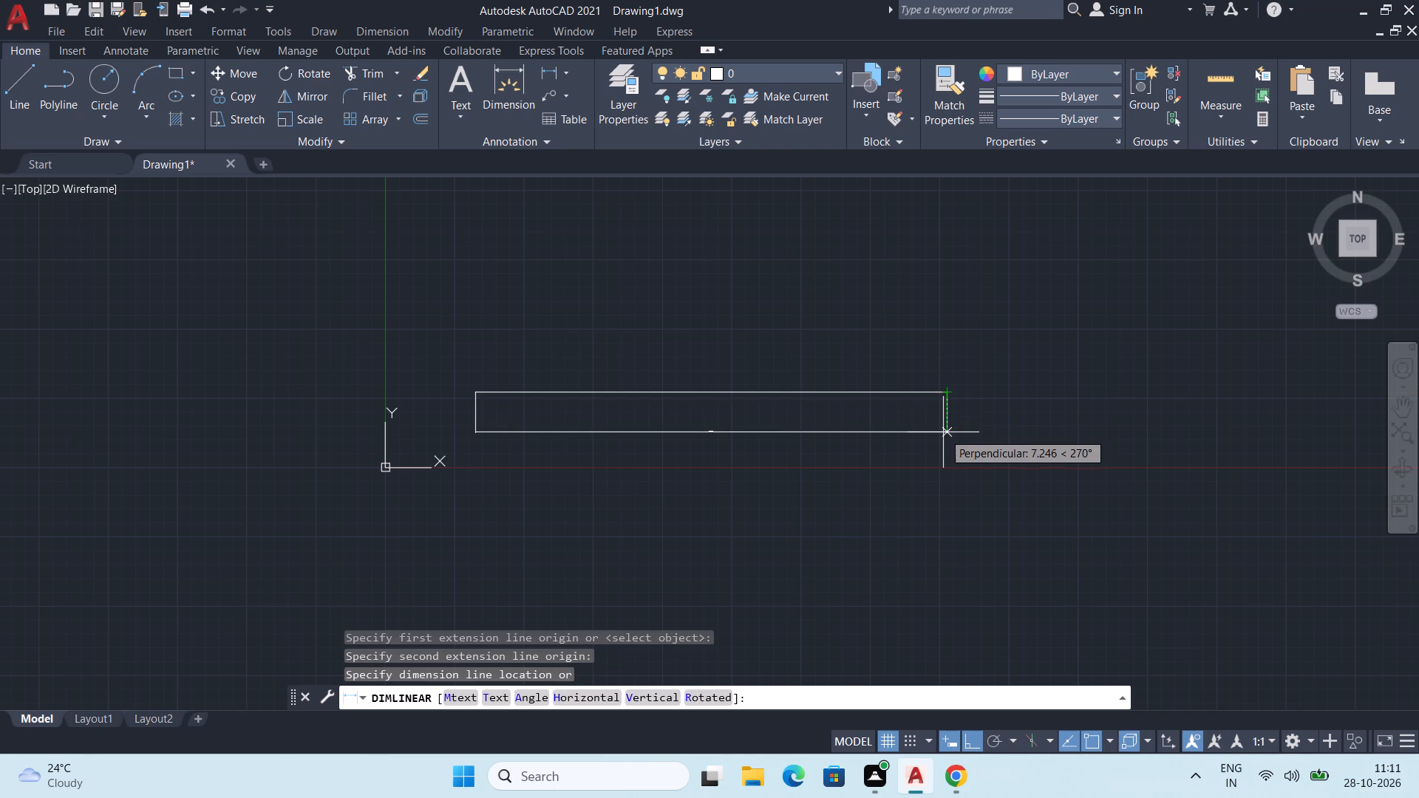
{"action": "left_click", "coordinate": [943, 432]}
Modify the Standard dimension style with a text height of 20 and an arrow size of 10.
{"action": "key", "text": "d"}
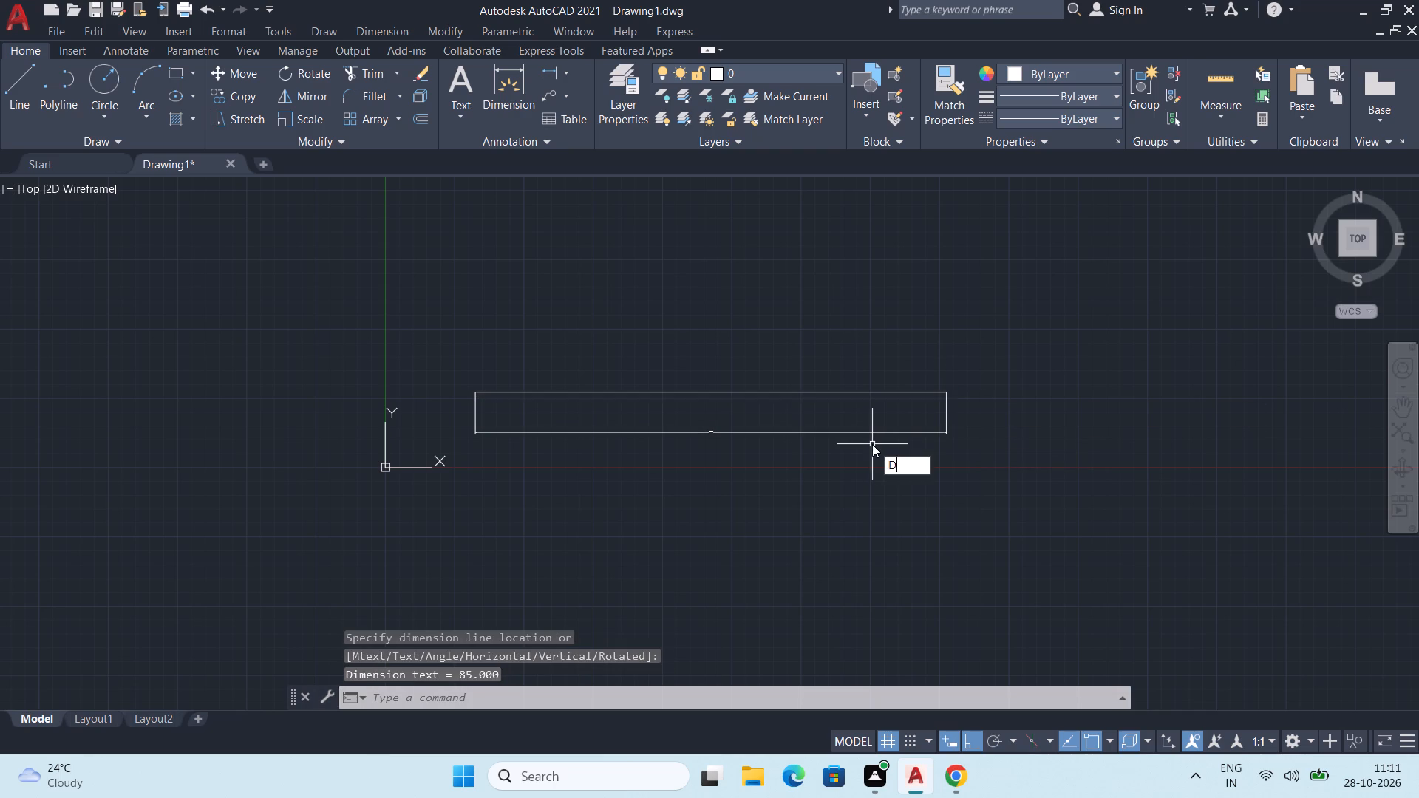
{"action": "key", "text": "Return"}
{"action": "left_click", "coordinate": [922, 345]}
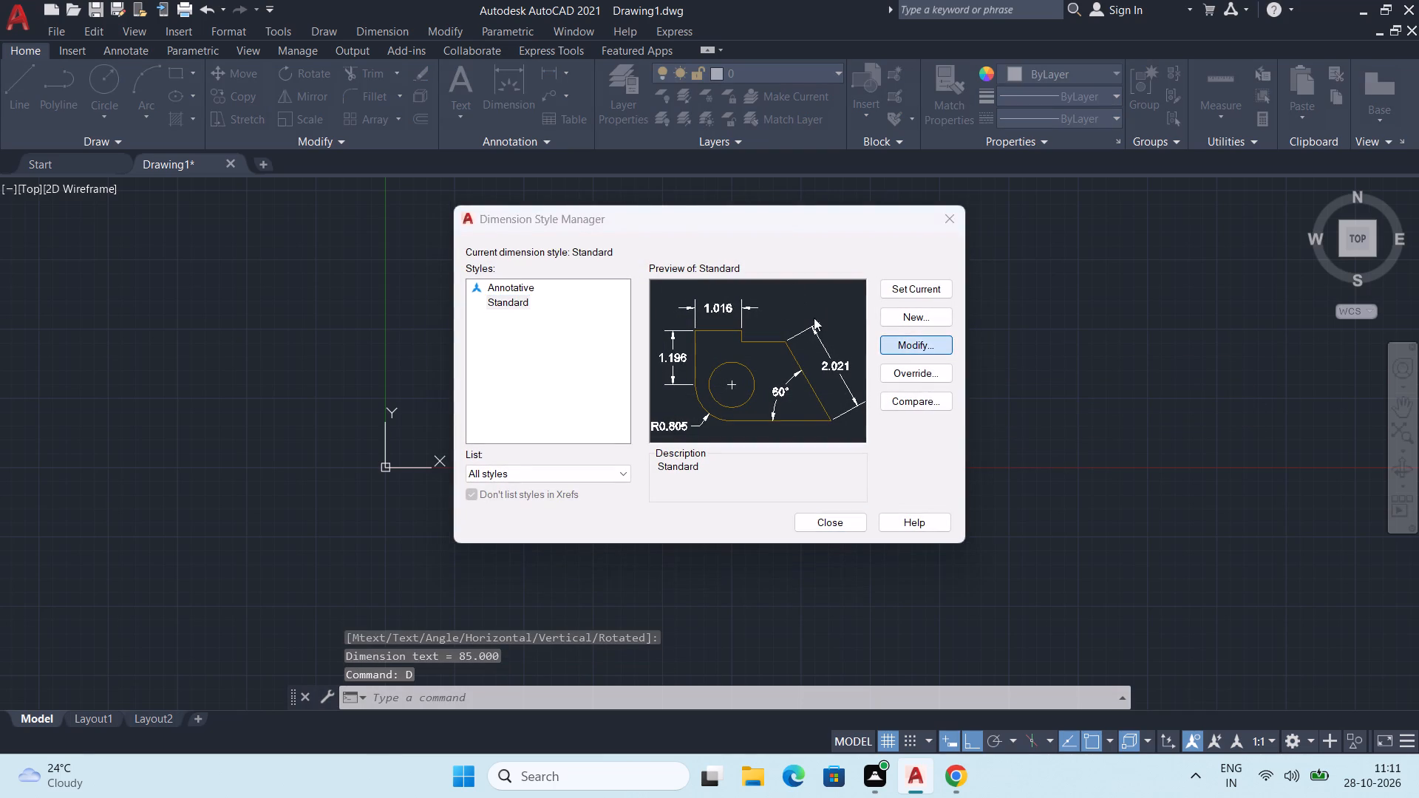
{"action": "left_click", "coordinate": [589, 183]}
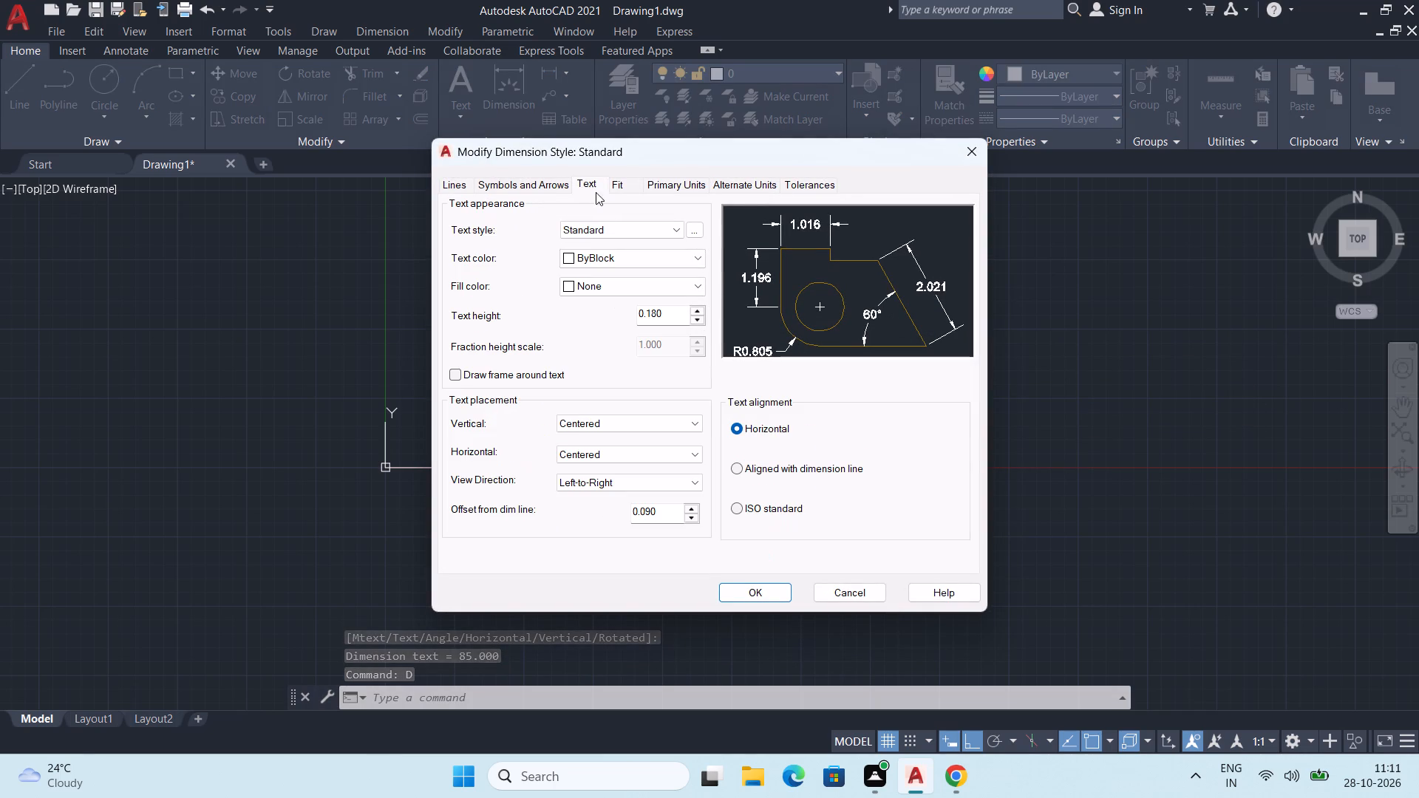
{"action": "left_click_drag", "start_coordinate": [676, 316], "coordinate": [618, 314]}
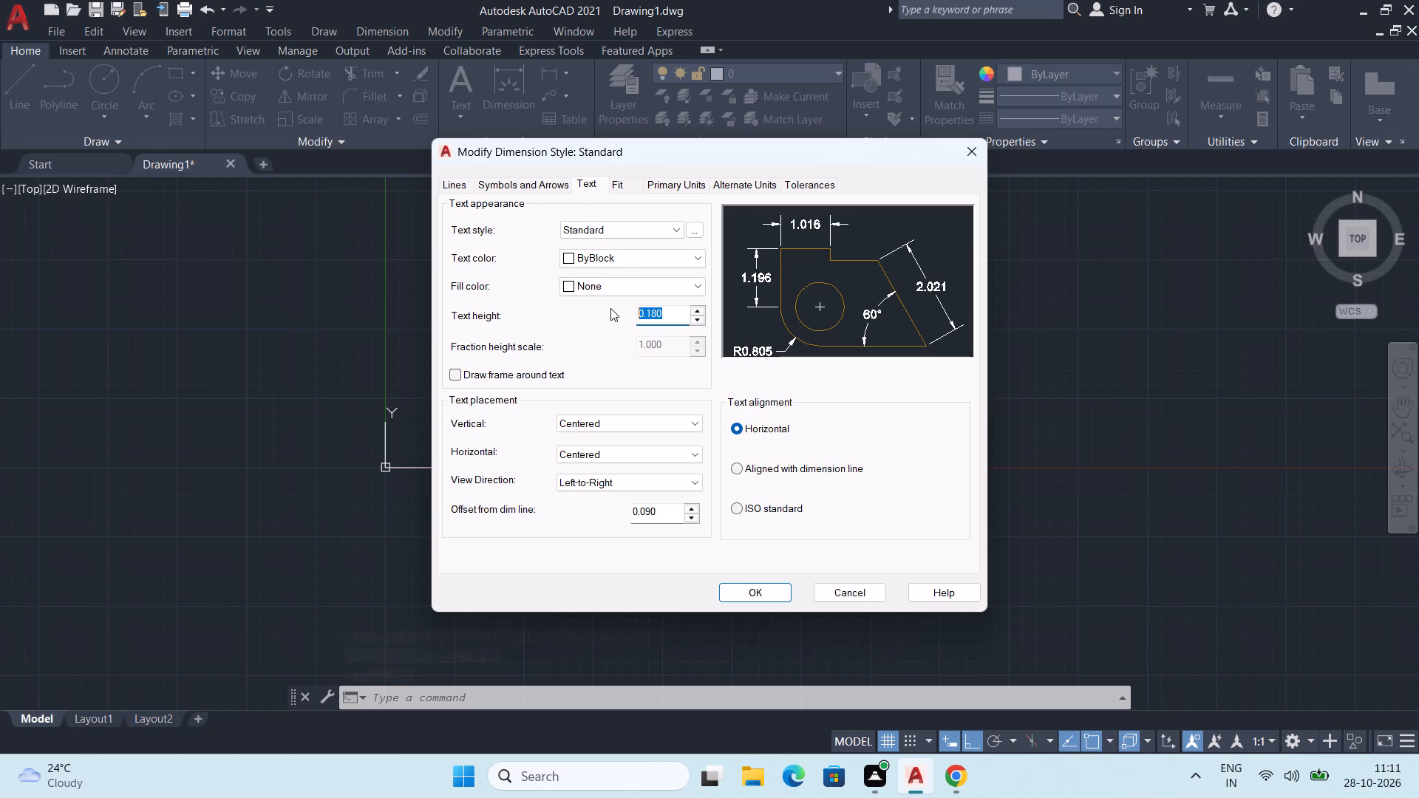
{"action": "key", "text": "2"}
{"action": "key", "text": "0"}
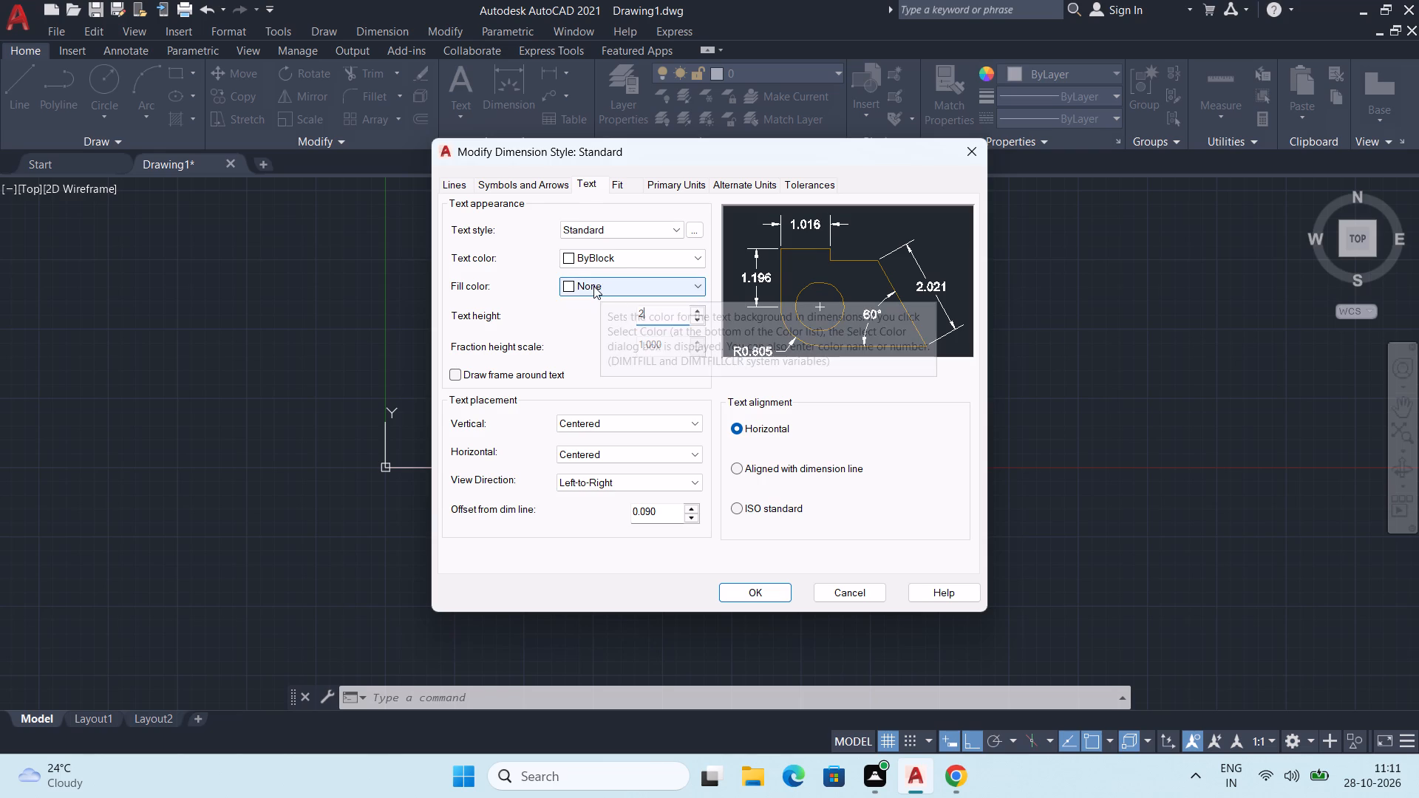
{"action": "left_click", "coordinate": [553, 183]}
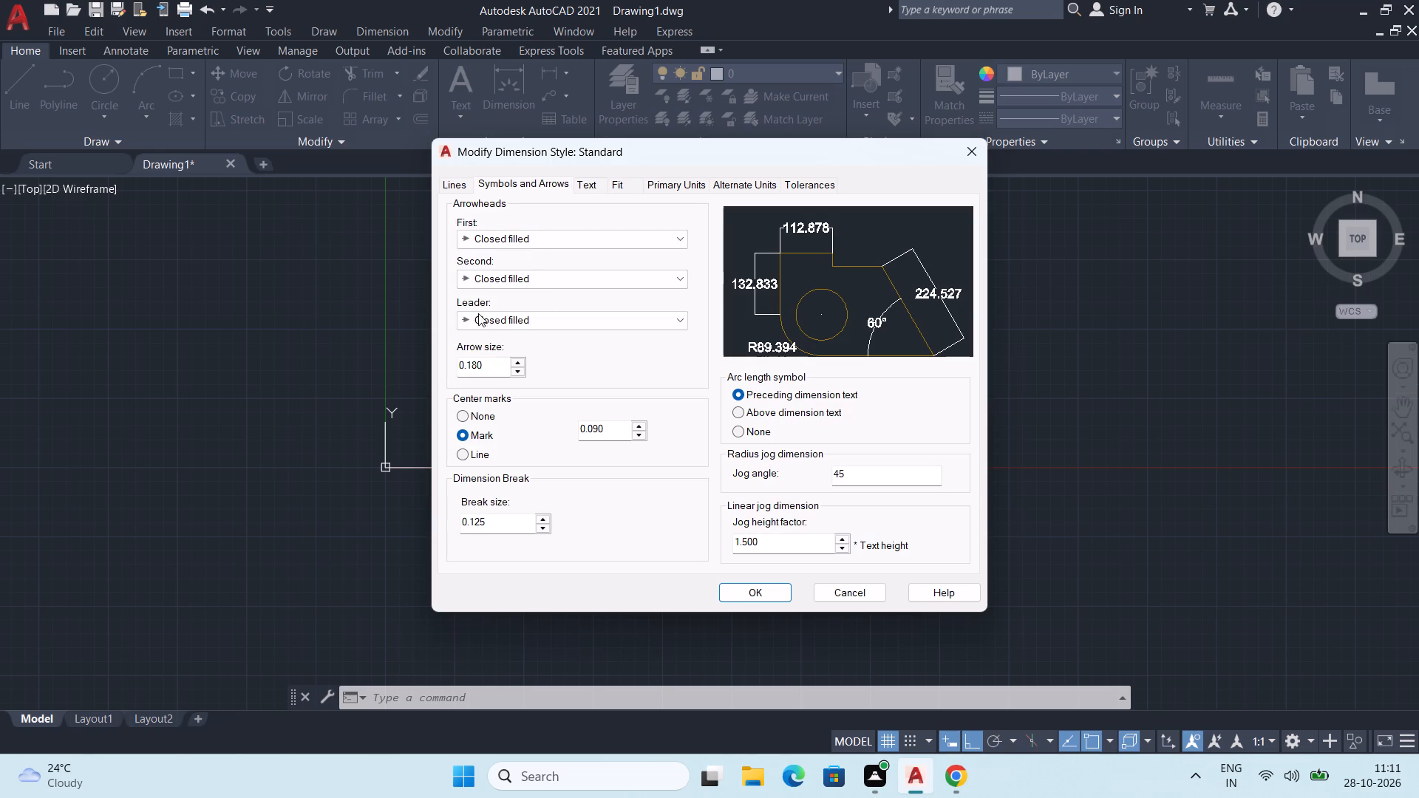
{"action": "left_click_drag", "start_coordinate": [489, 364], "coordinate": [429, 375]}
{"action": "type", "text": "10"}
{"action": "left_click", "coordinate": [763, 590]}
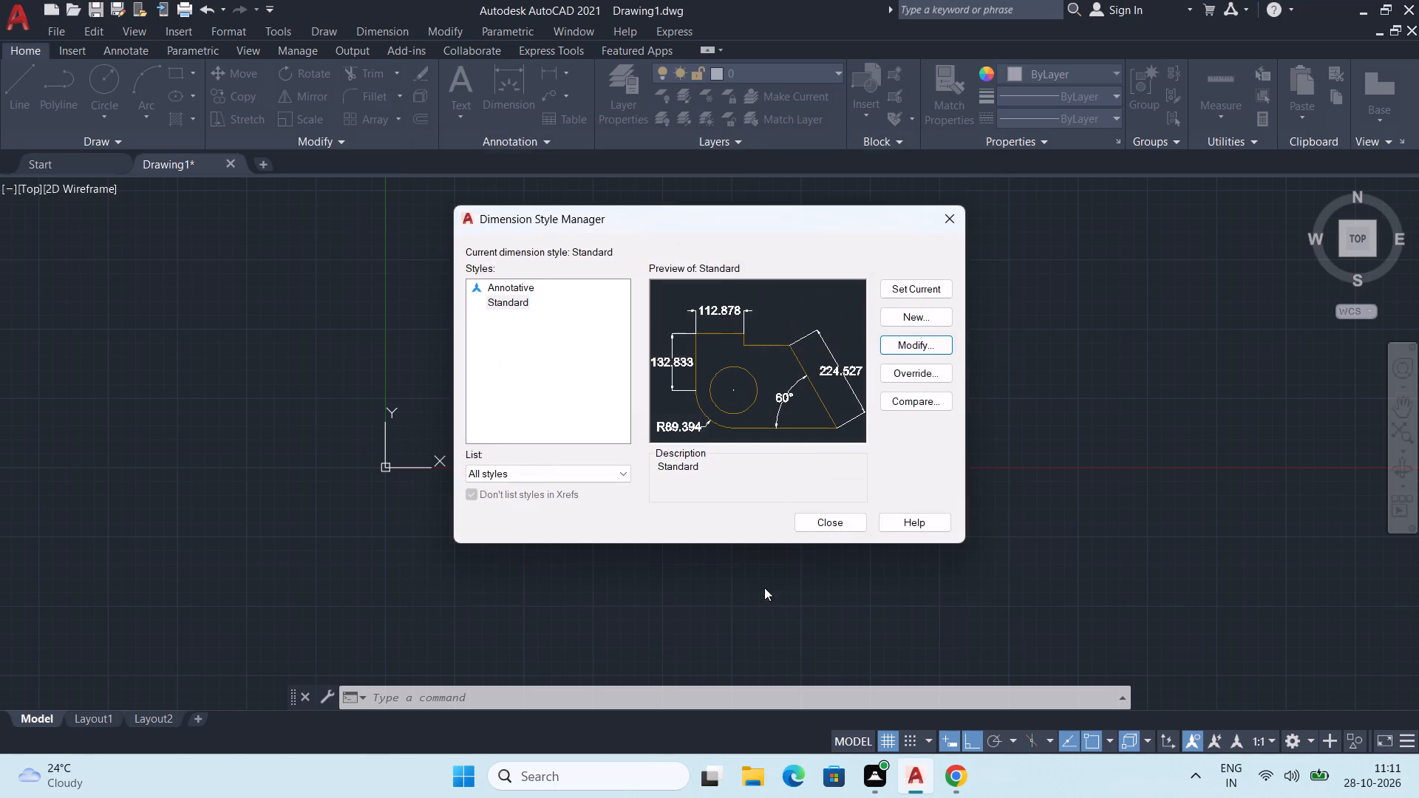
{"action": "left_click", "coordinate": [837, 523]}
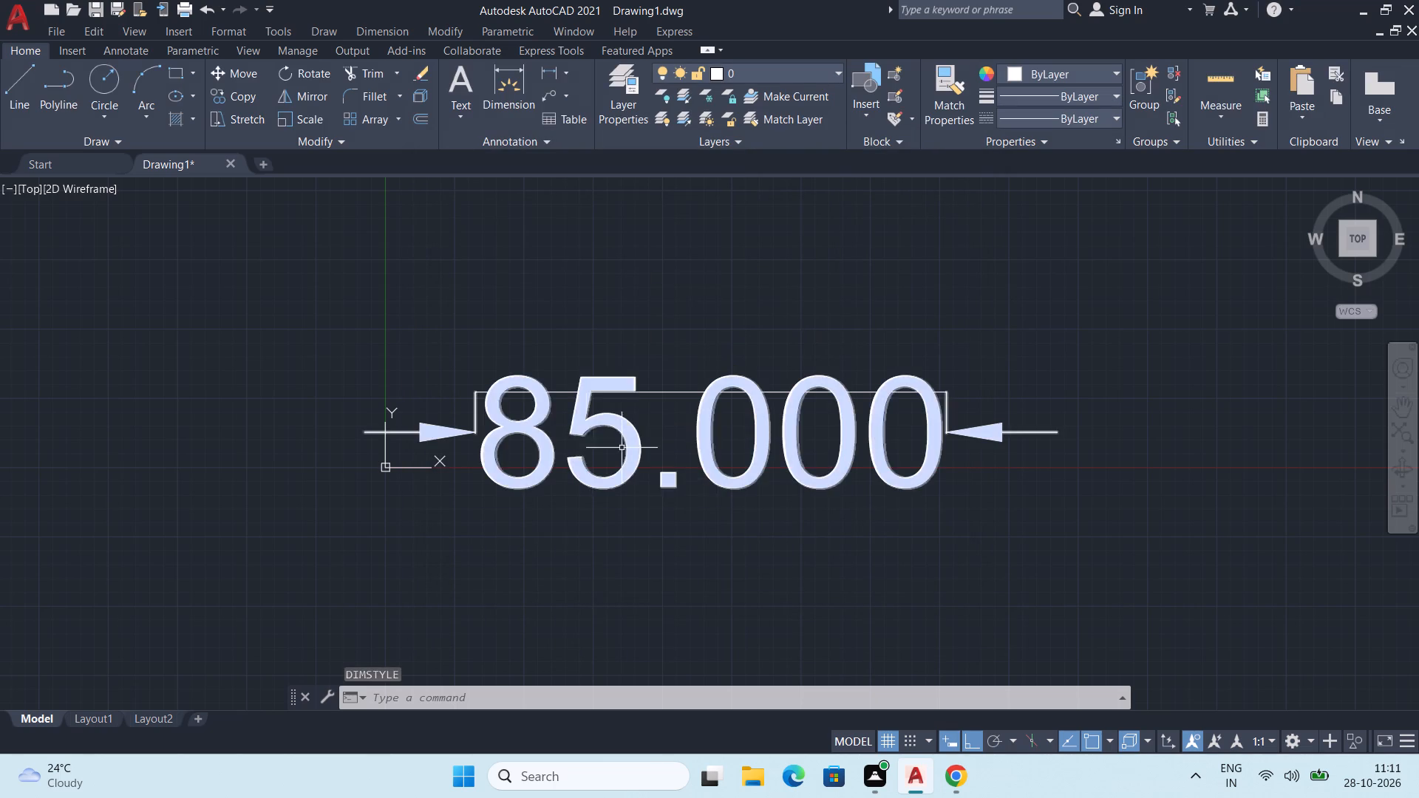
Modify the Standard dimension style with a text height of 5 and an arrow size of 1.
{"action": "key", "text": "d"}
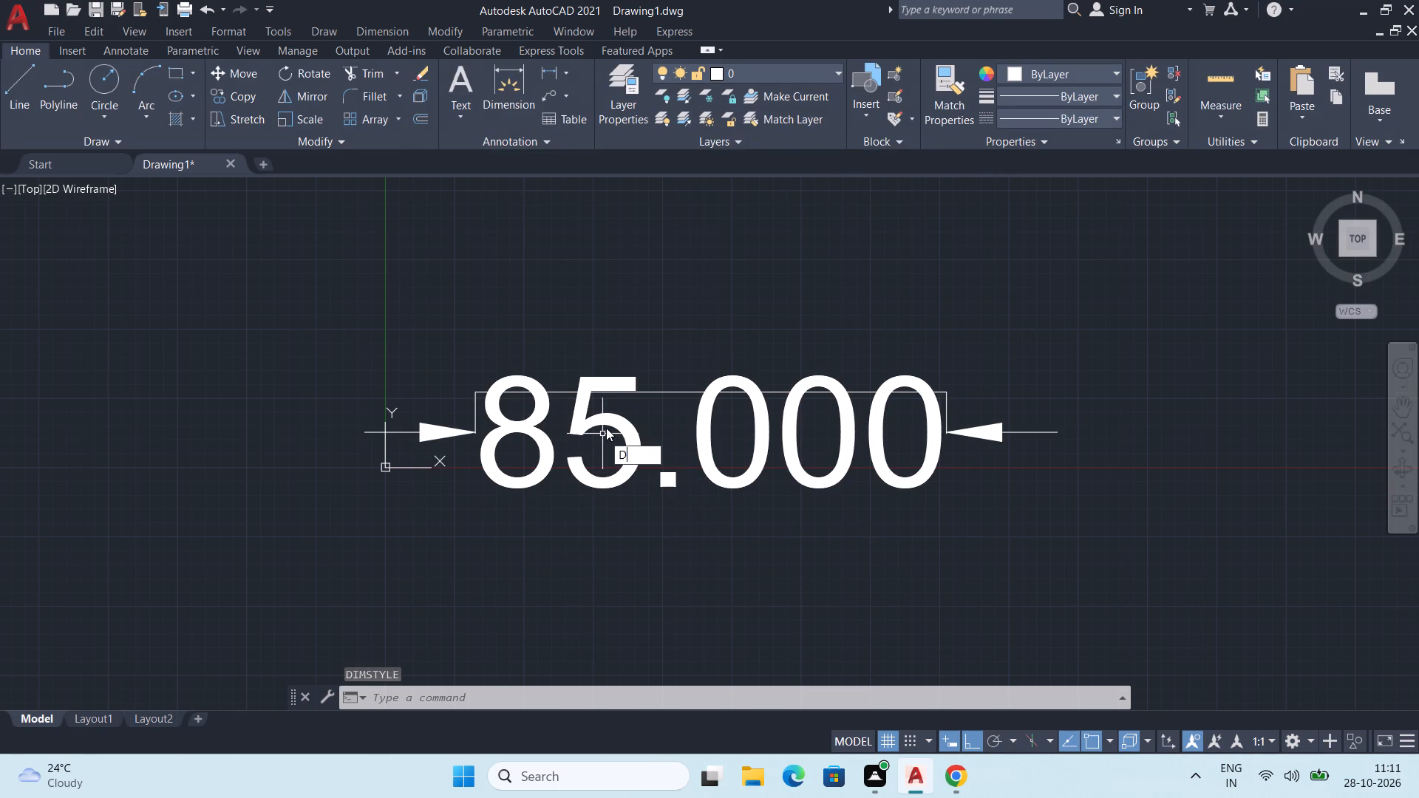
{"action": "key", "text": "Return"}
{"action": "left_click", "coordinate": [922, 344]}
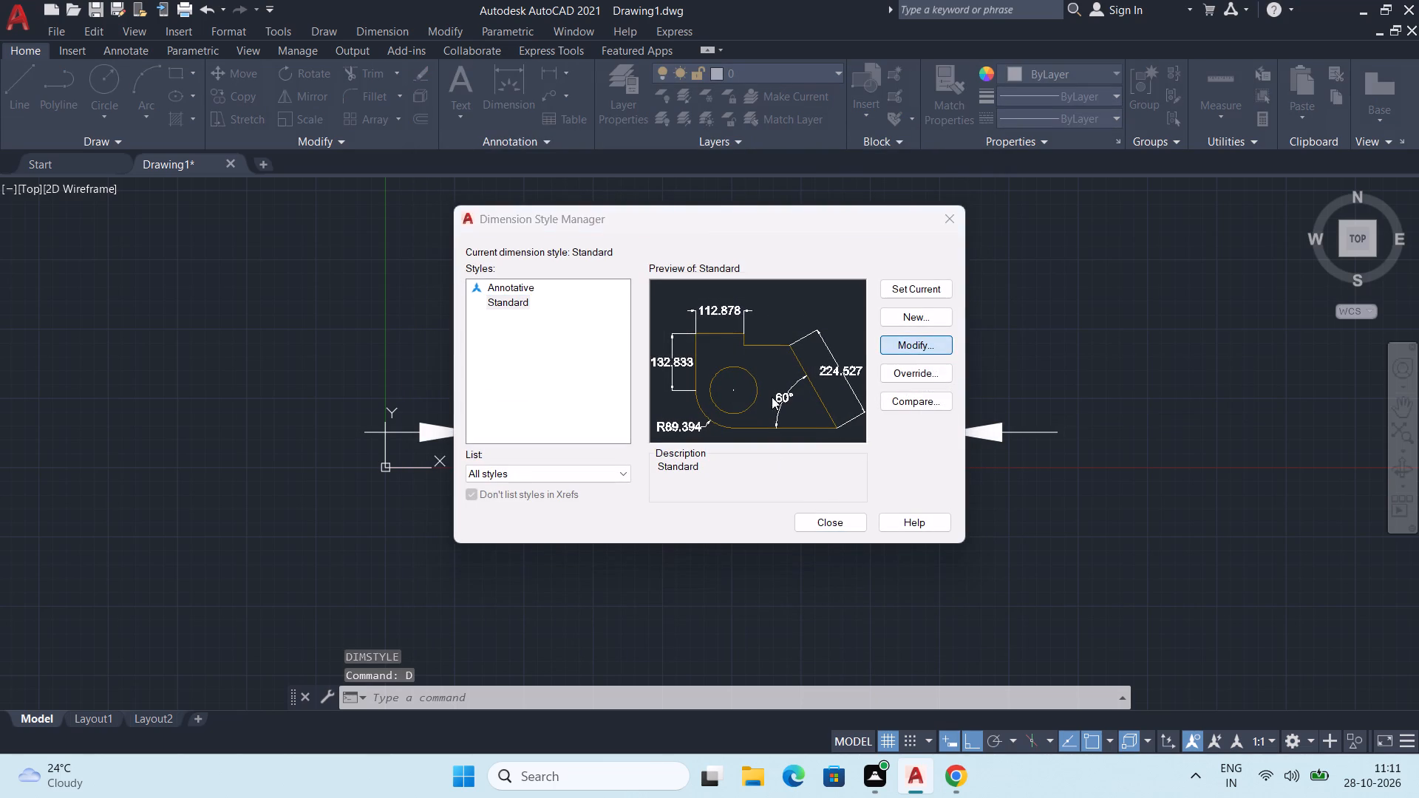
{"action": "left_click", "coordinate": [585, 183]}
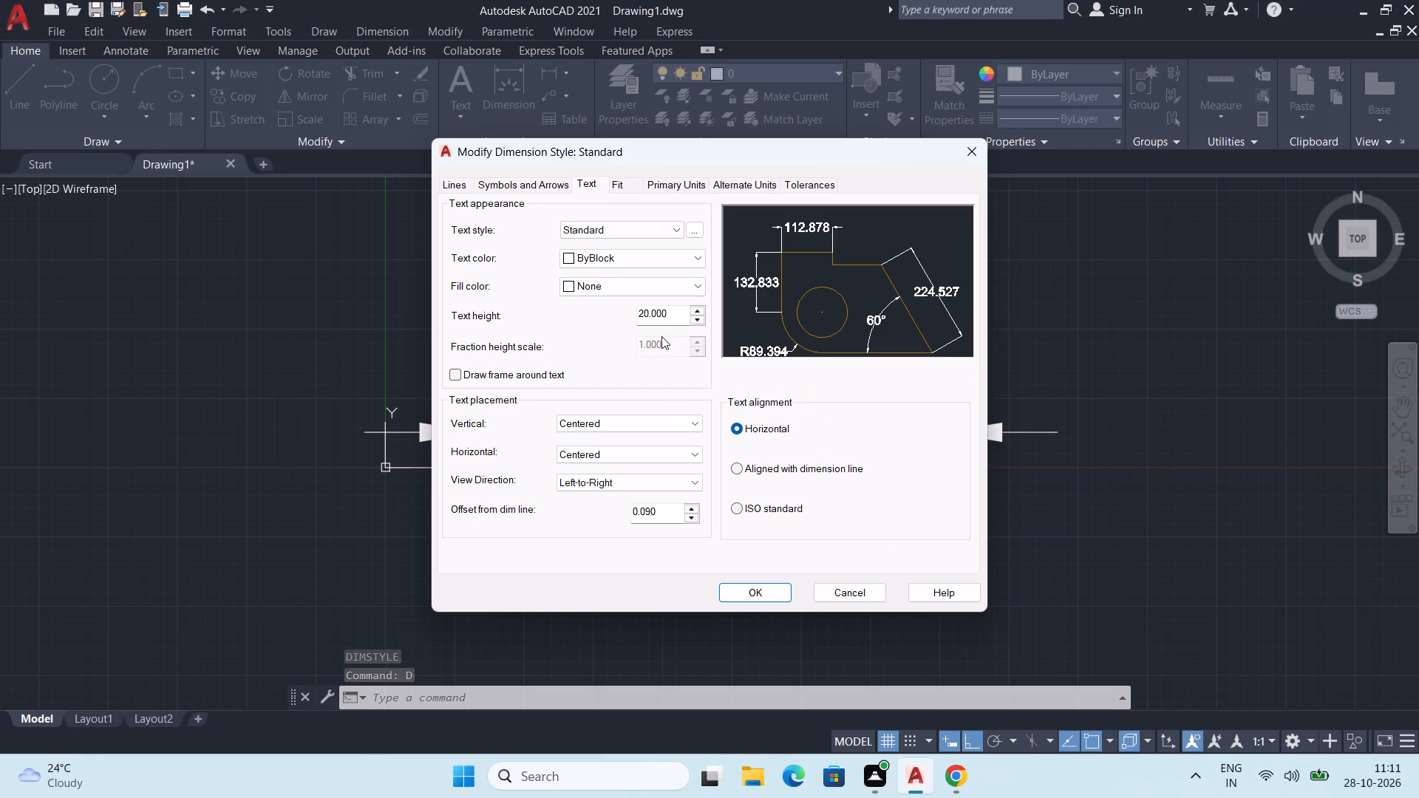
{"action": "left_click_drag", "start_coordinate": [676, 311], "coordinate": [580, 307]}
{"action": "key", "text": "5"}
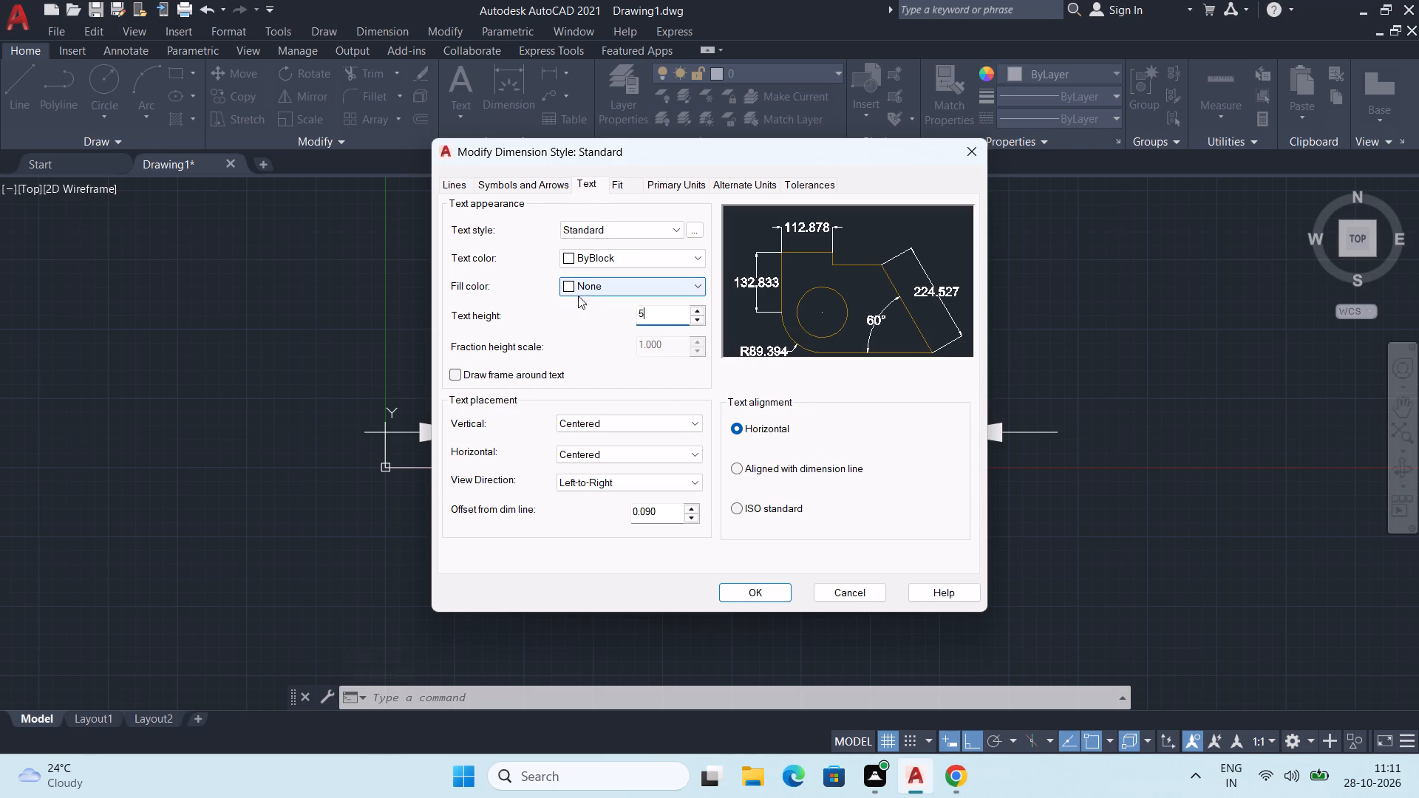
{"action": "left_click", "coordinate": [551, 182]}
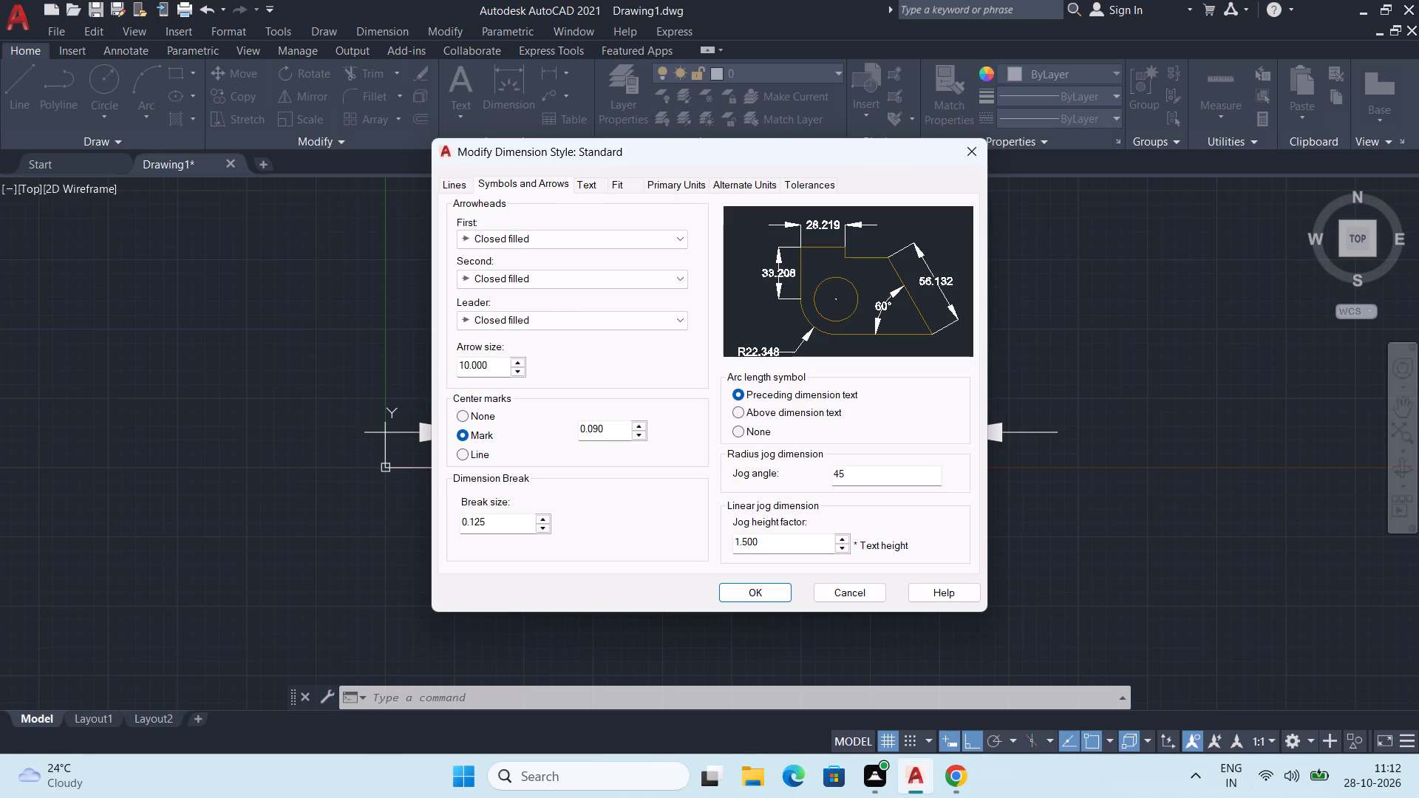
{"action": "left_click_drag", "start_coordinate": [503, 364], "coordinate": [389, 382]}
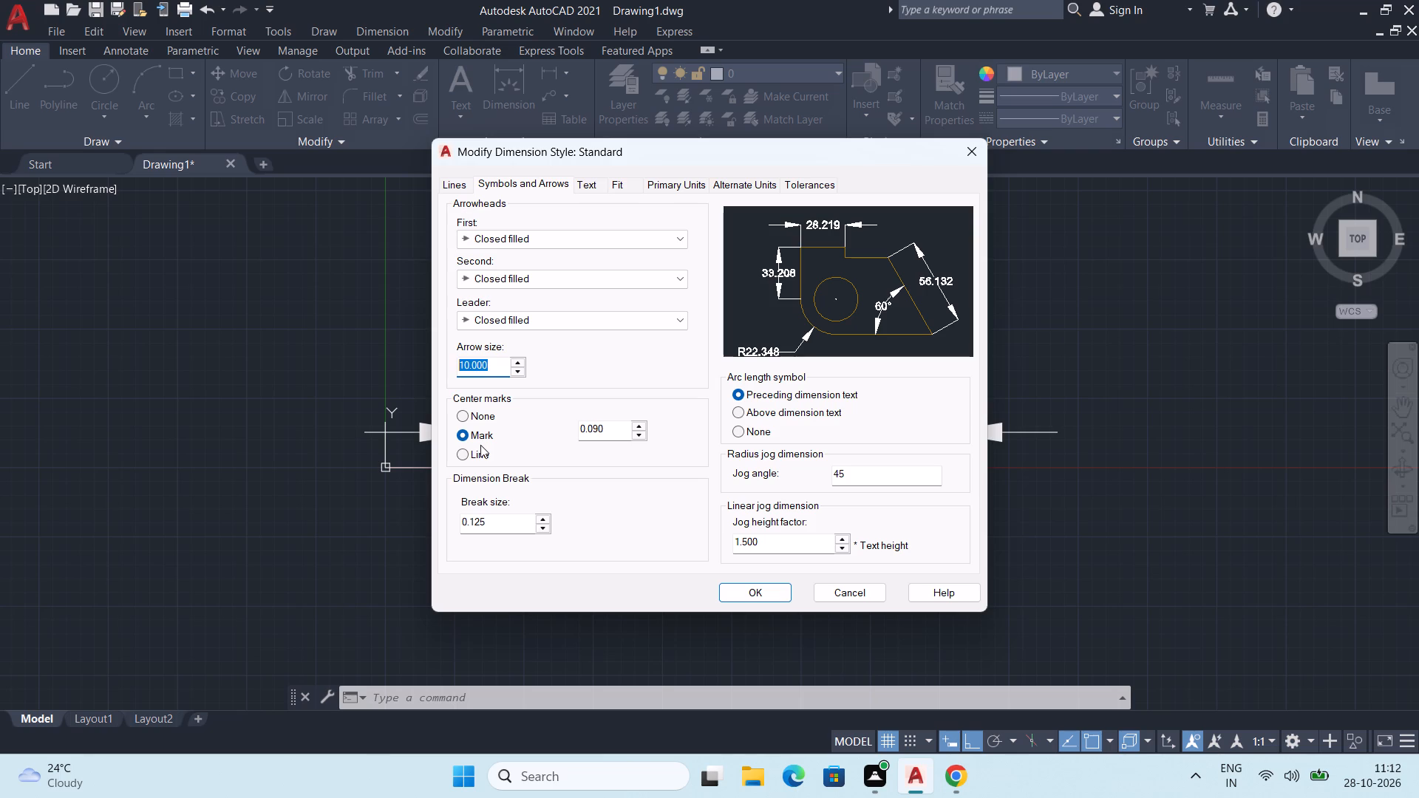
{"action": "key", "text": "1"}
{"action": "left_click", "coordinate": [751, 588]}
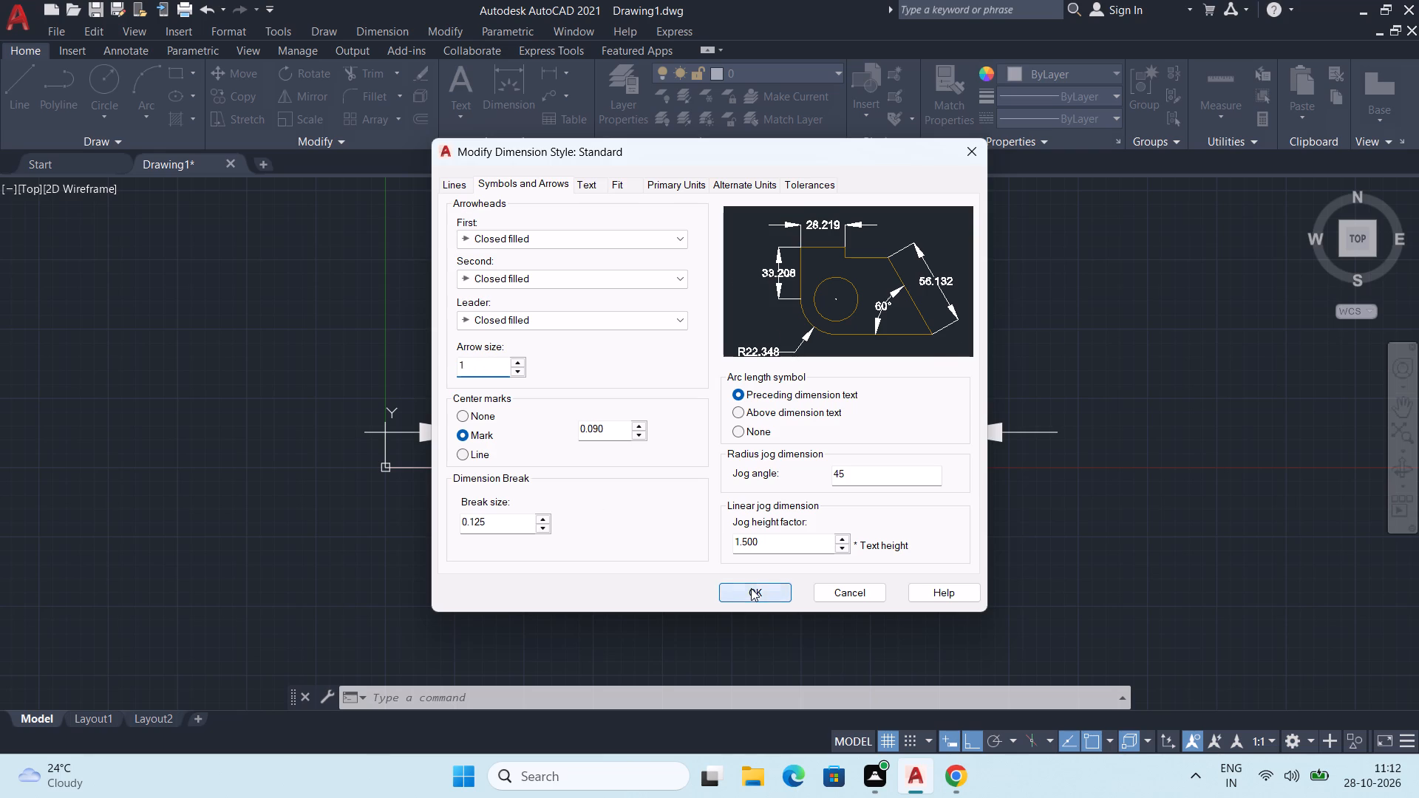
{"action": "left_click", "coordinate": [840, 526]}
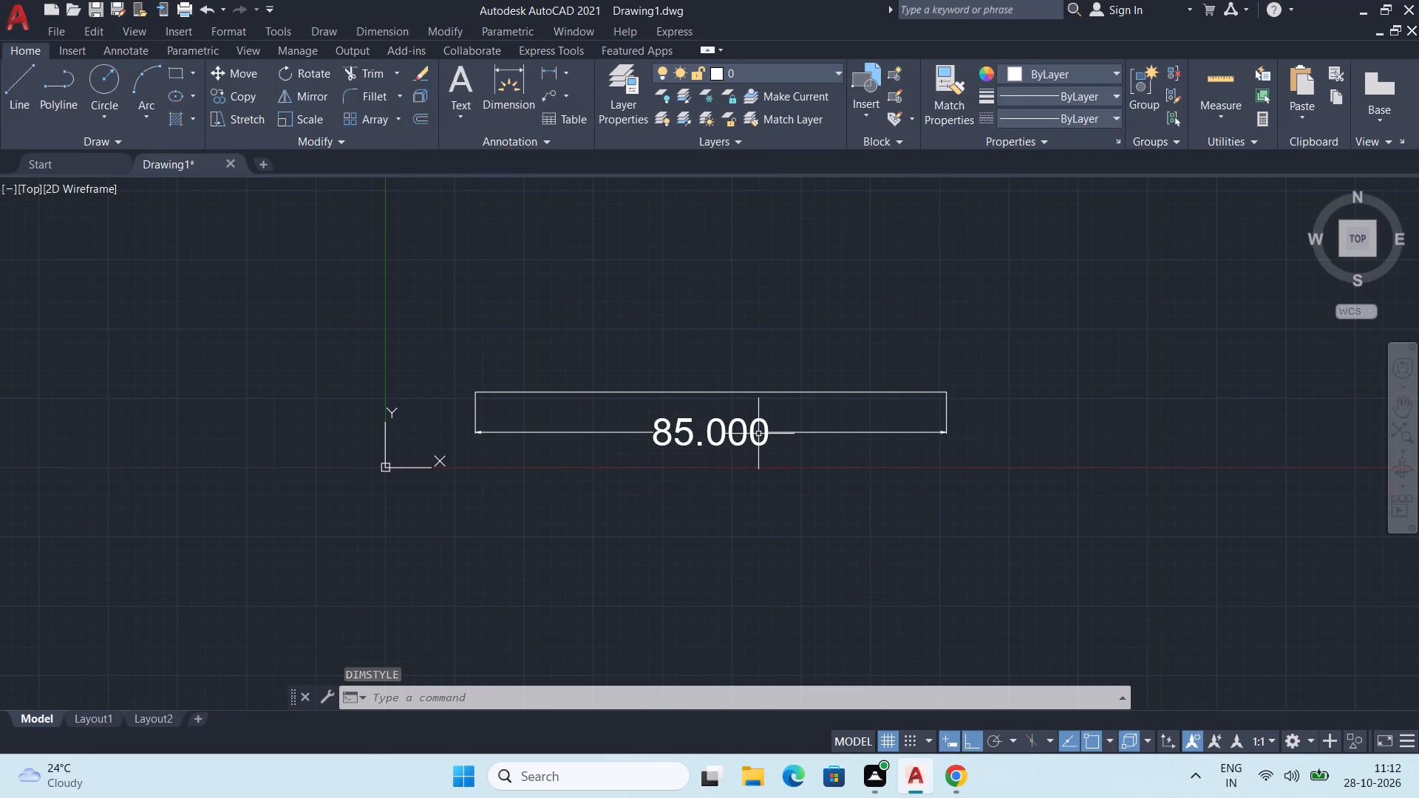
Set the text height of the Standard dimension style to 3.
{"action": "middle_click_drag", "start_coordinate": [665, 465], "coordinate": [747, 567]}
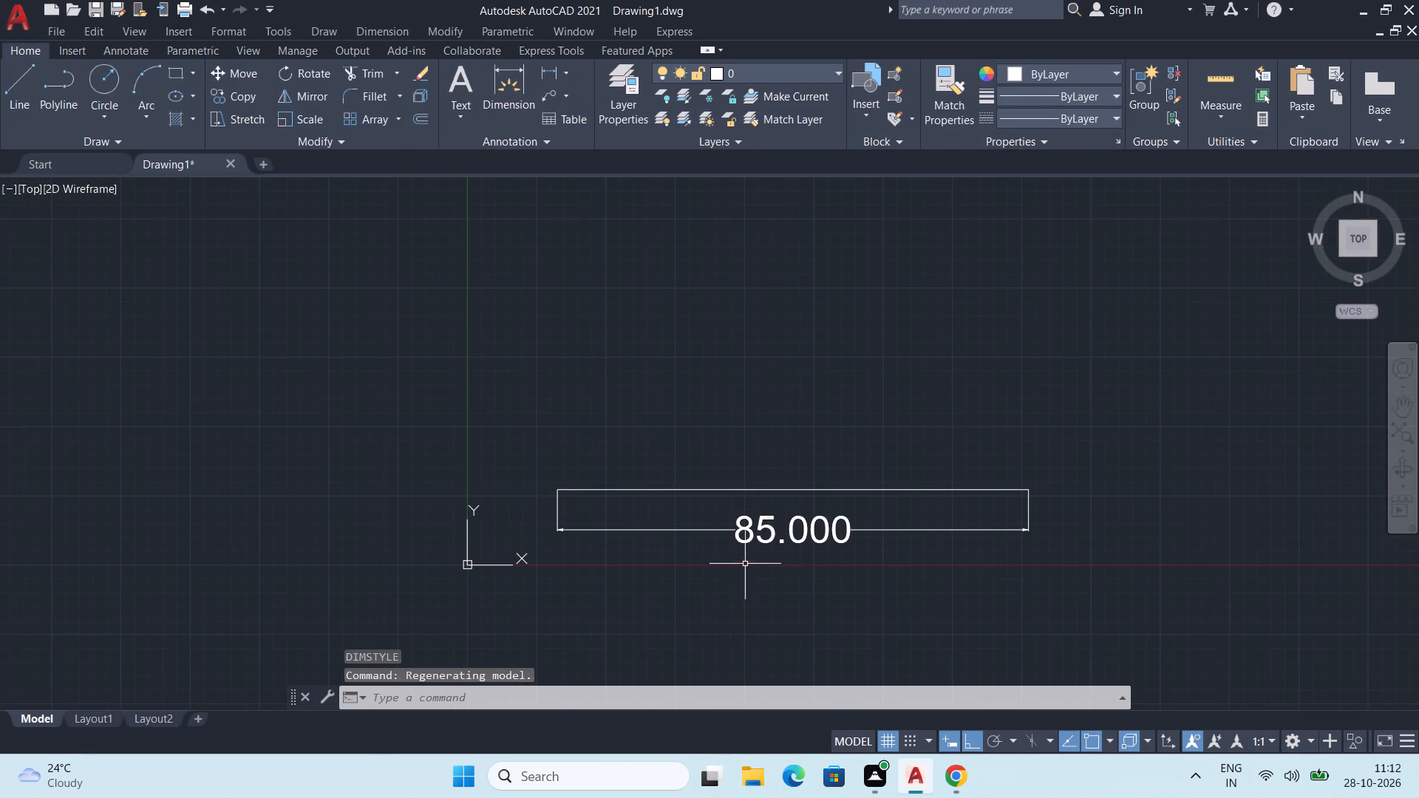
{"action": "middle_click_drag", "start_coordinate": [758, 558], "coordinate": [721, 502]}
{"action": "key", "text": "d"}
{"action": "key", "text": "Return"}
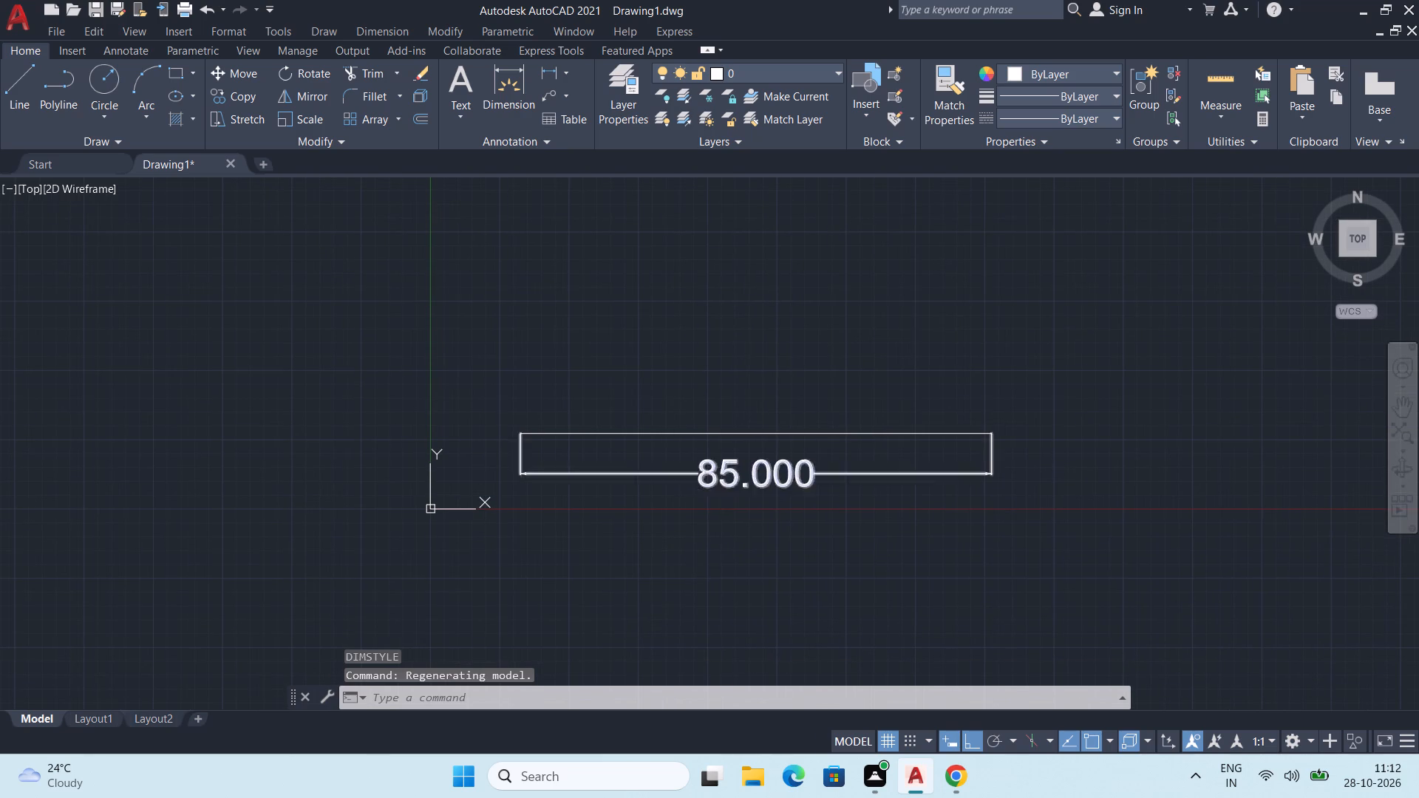
{"action": "left_click", "coordinate": [939, 344]}
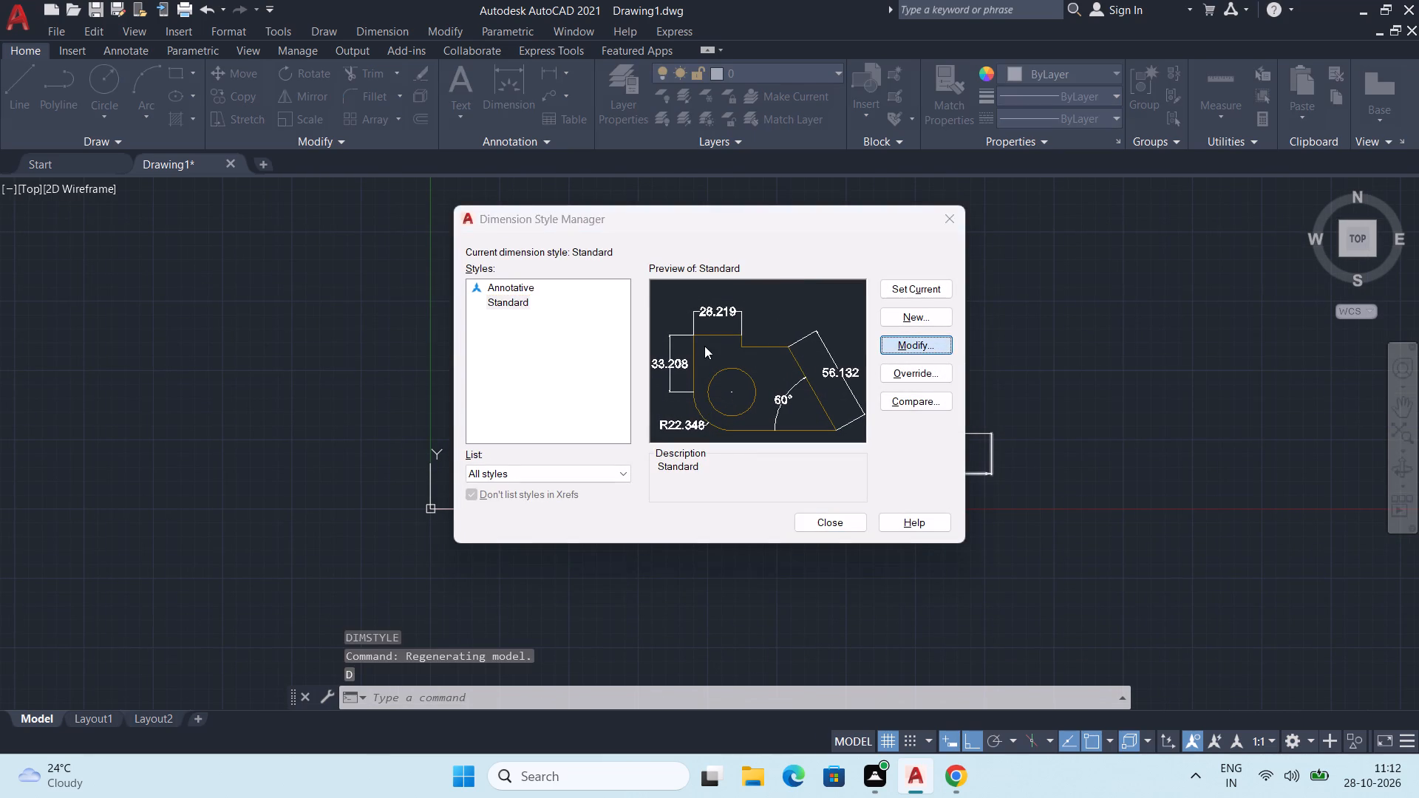
{"action": "left_click", "coordinate": [590, 186]}
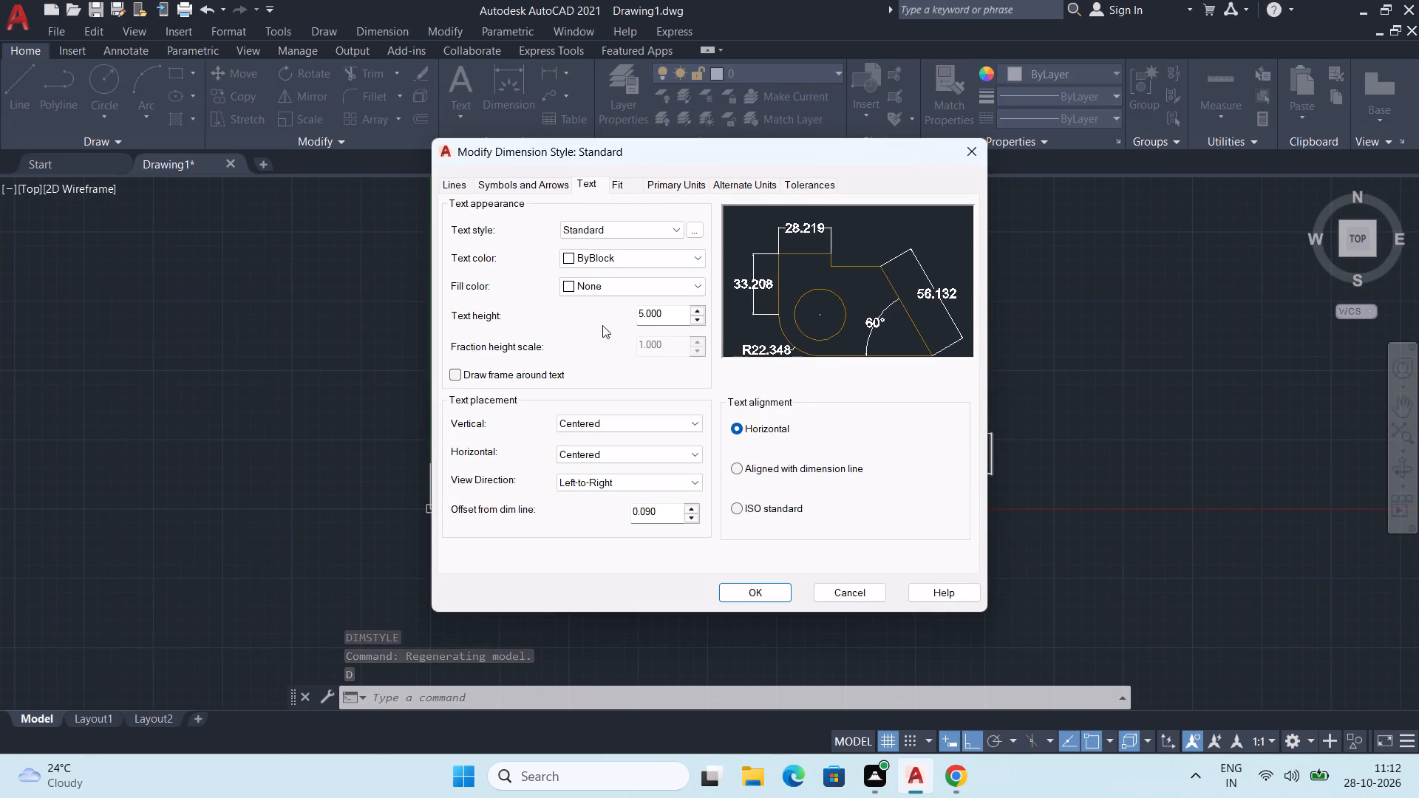
{"action": "left_click_drag", "start_coordinate": [679, 315], "coordinate": [606, 318]}
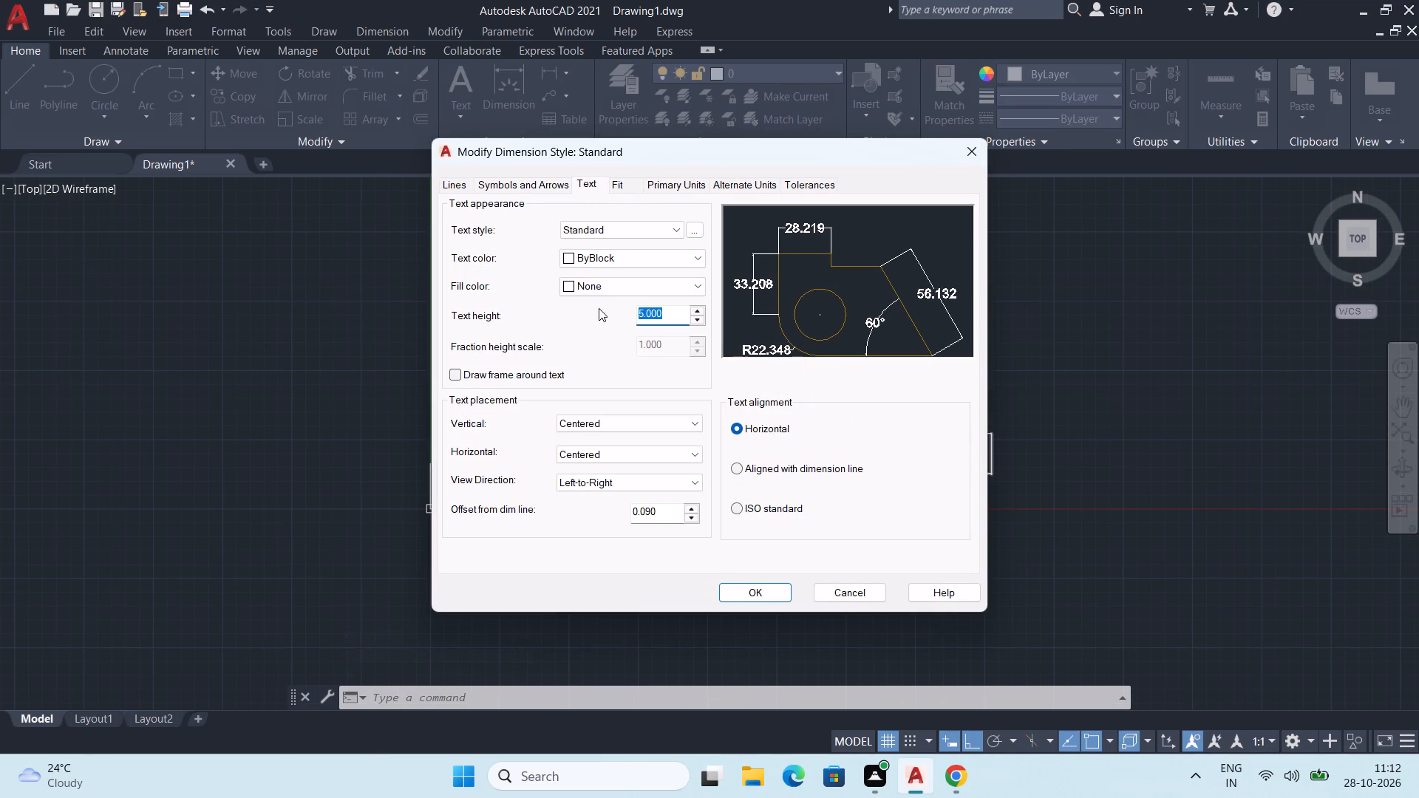
{"action": "key", "text": "3"}
{"action": "left_click", "coordinate": [783, 593]}
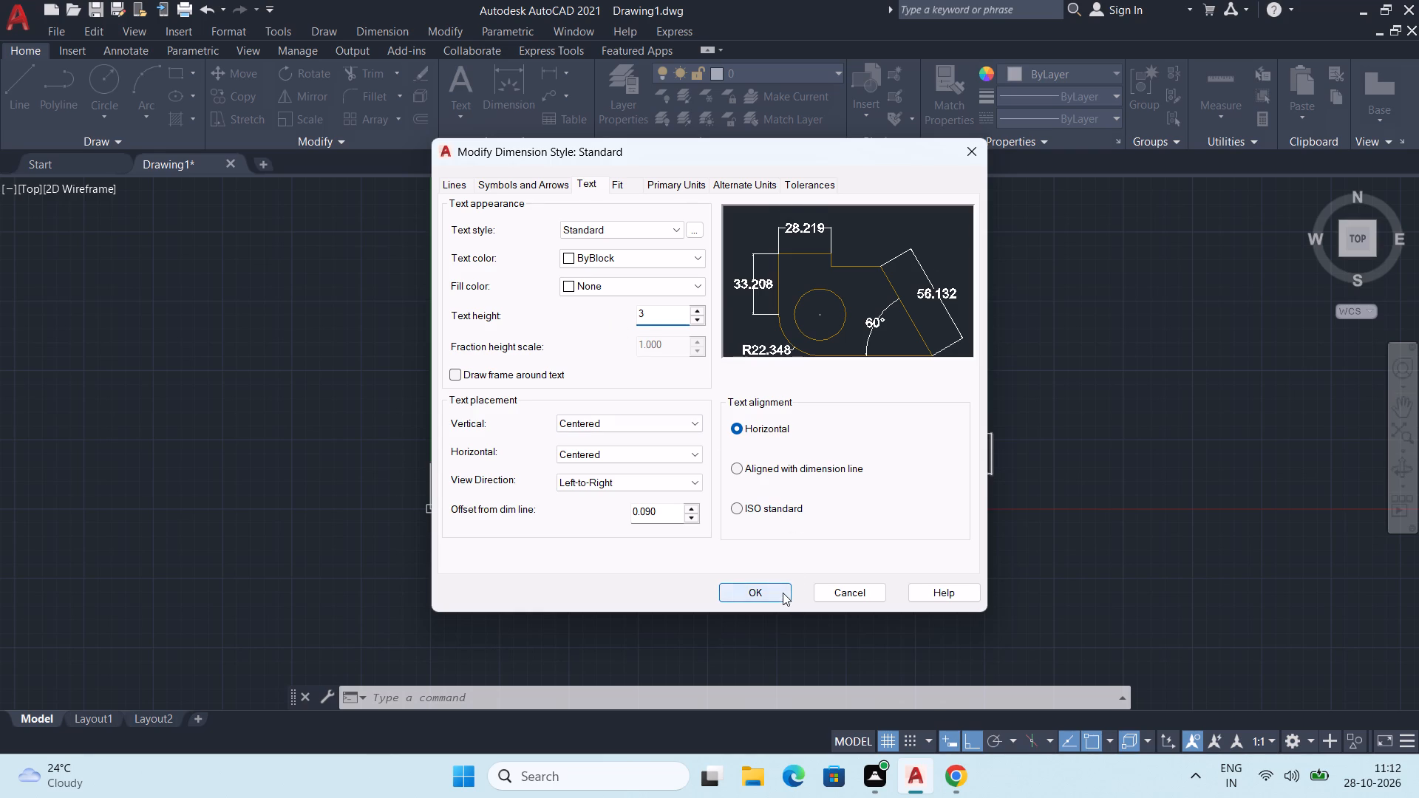
{"action": "left_click", "coordinate": [834, 525]}
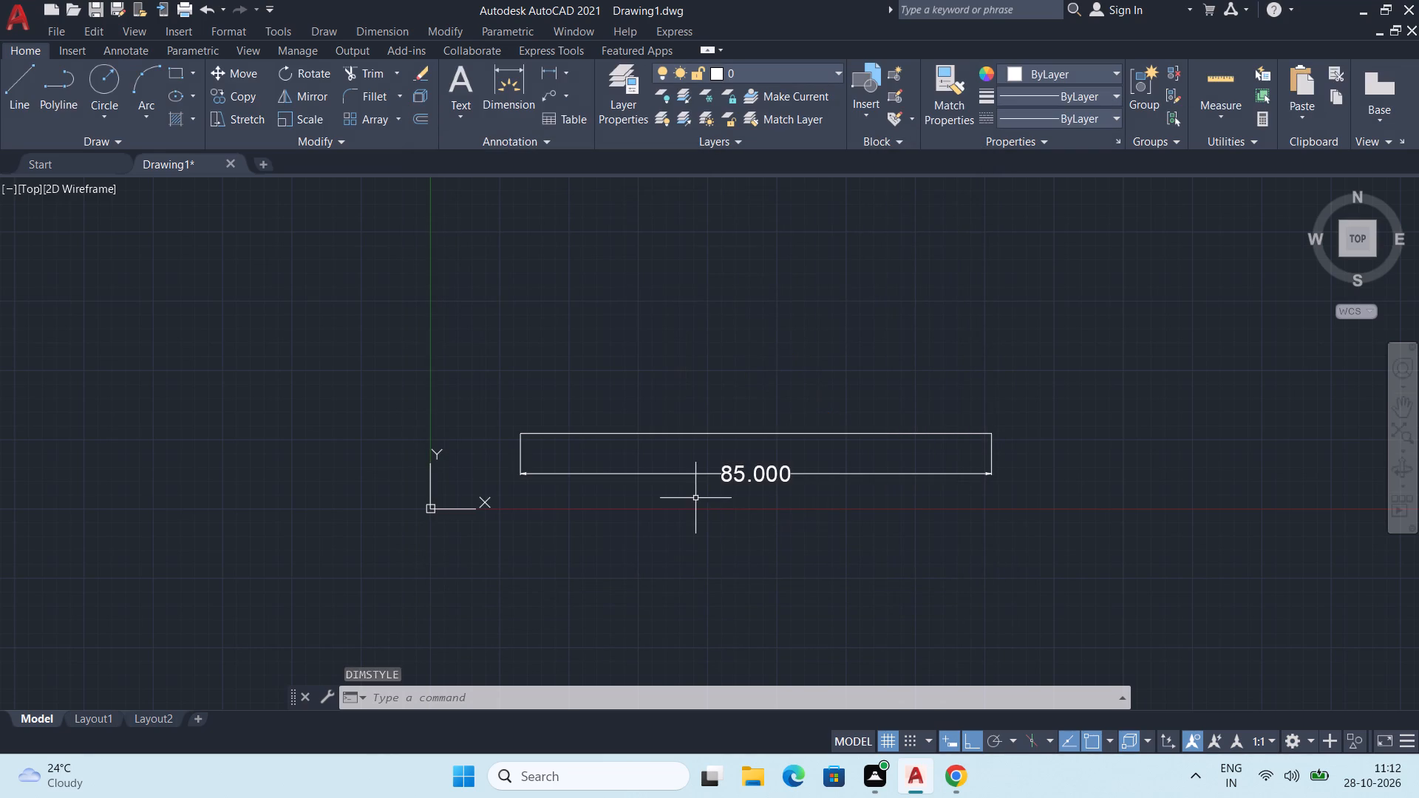
Draw a 48 mm vertical line upward from the right end of the 85 mm base line.
{"action": "middle_click_drag", "start_coordinate": [695, 495], "coordinate": [678, 515]}
{"action": "key", "text": "l"}
{"action": "key", "text": "Return"}
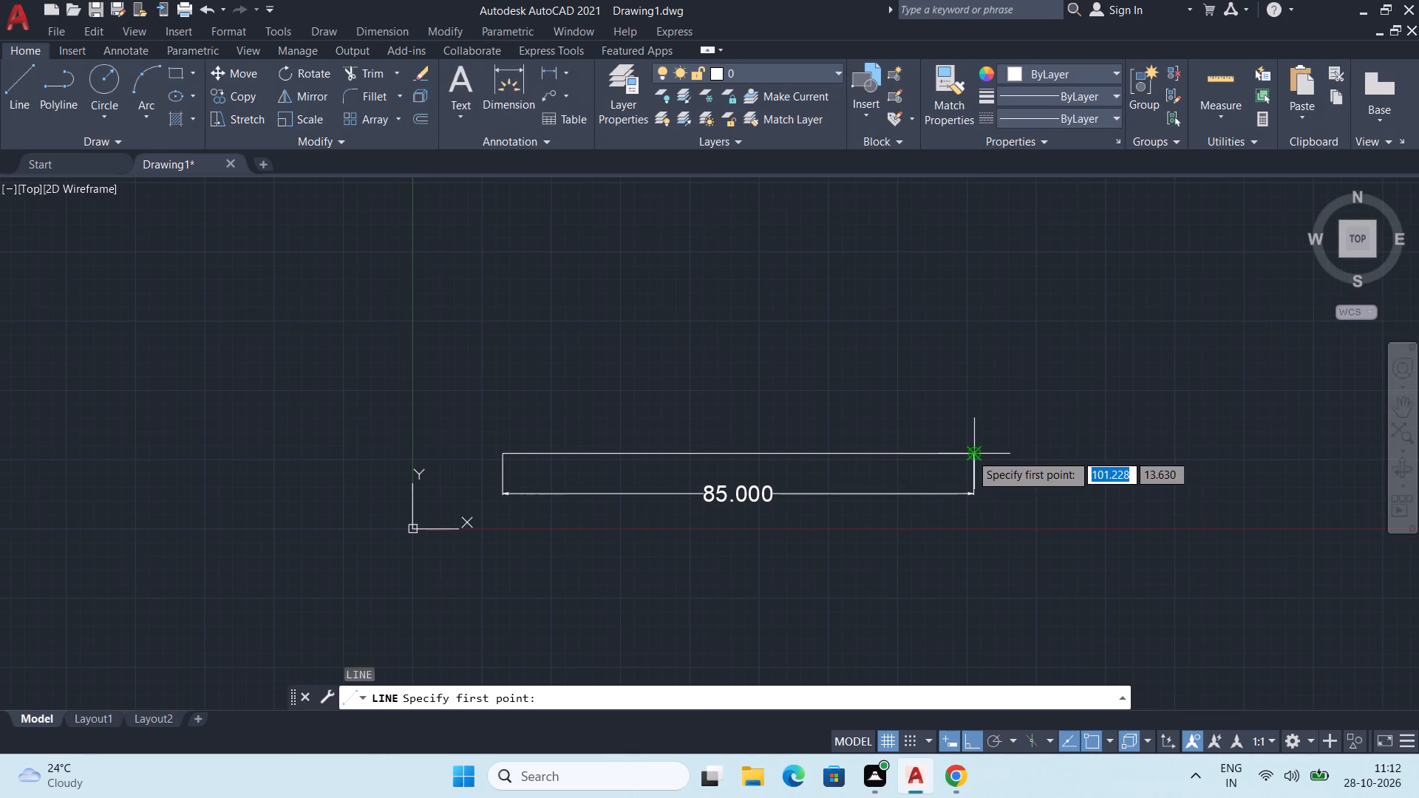
{"action": "left_click", "coordinate": [970, 454]}
{"action": "middle_click_drag", "start_coordinate": [981, 278], "coordinate": [981, 311]}
{"action": "scroll", "coordinate": [979, 463], "scroll_direction": "up", "scroll_amount": 3}
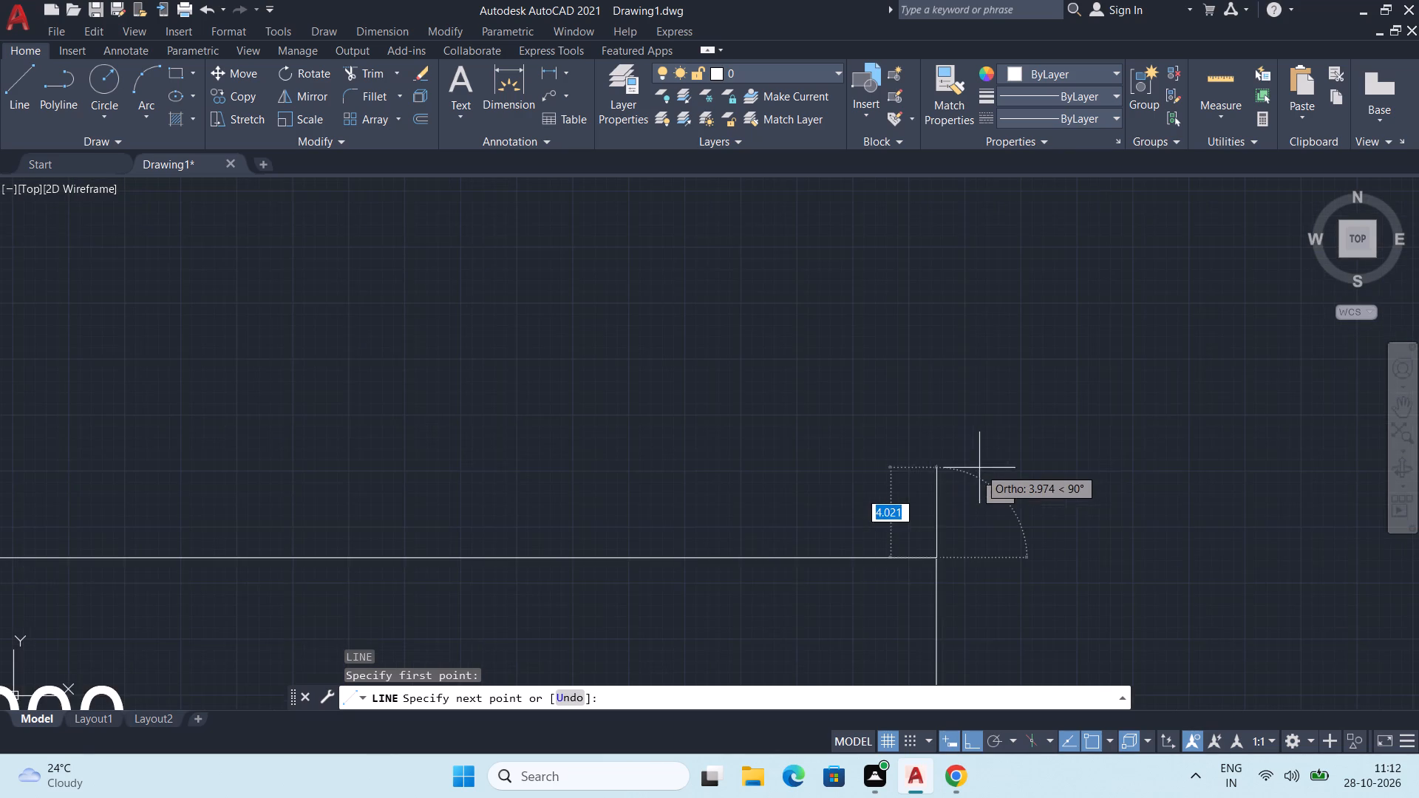
{"action": "scroll", "coordinate": [978, 471], "scroll_direction": "up", "scroll_amount": 1}
{"action": "middle_click_drag", "start_coordinate": [978, 471], "coordinate": [1007, 276]}
{"action": "scroll", "coordinate": [953, 415], "scroll_direction": "up", "scroll_amount": 2}
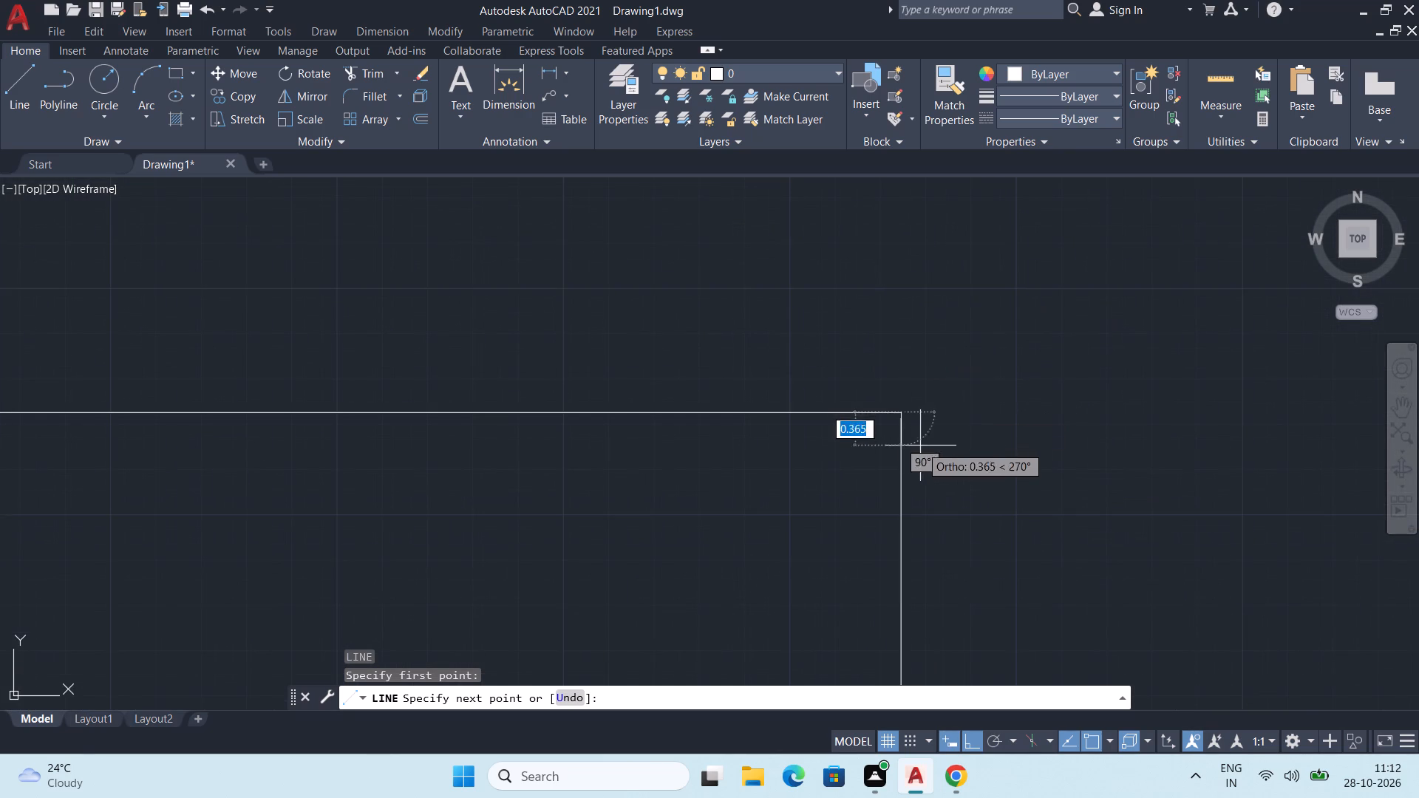
{"action": "scroll", "coordinate": [908, 440], "scroll_direction": "up", "scroll_amount": 2}
{"action": "scroll", "coordinate": [895, 265], "scroll_direction": "down", "scroll_amount": 6}
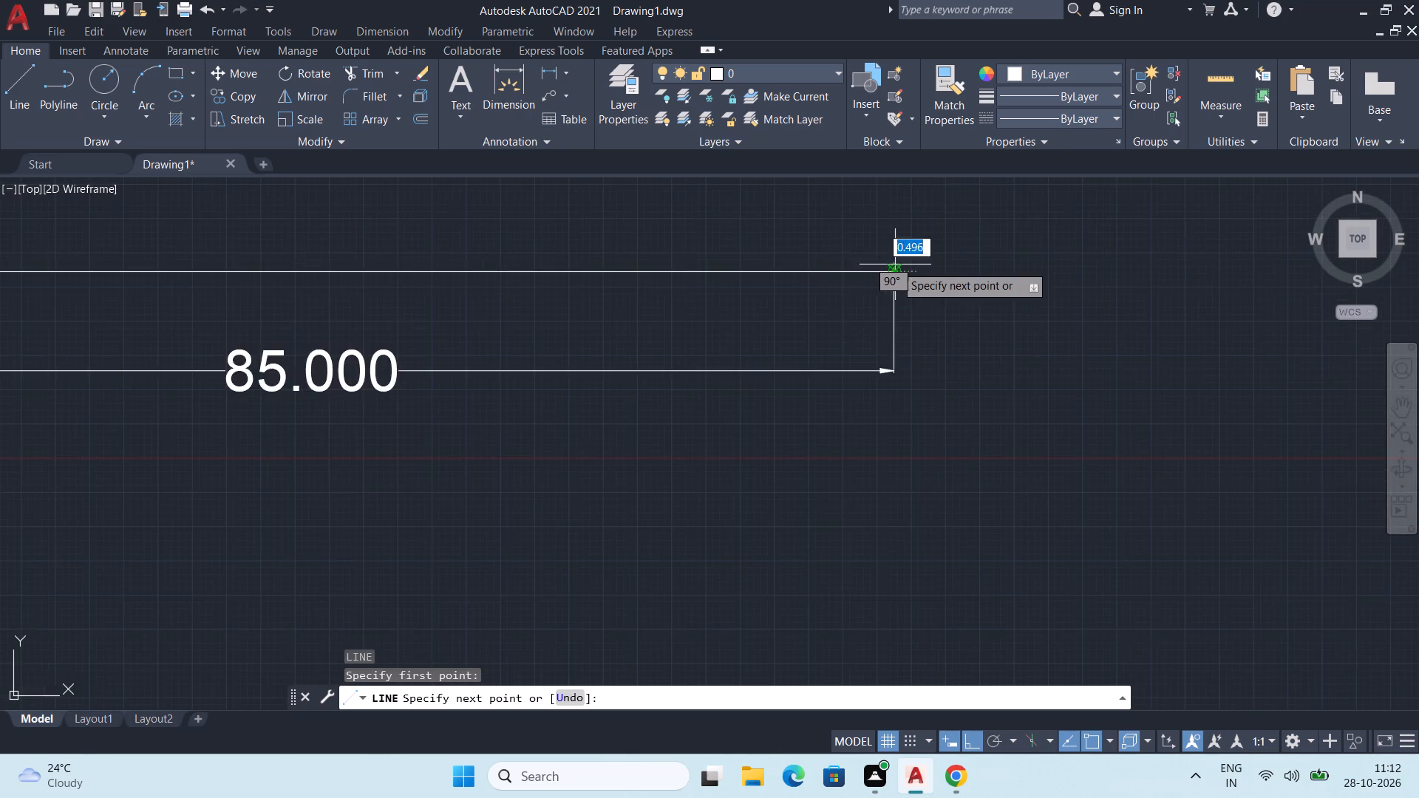
{"action": "scroll", "coordinate": [895, 265], "scroll_direction": "down", "scroll_amount": 3}
{"action": "middle_click_drag", "start_coordinate": [895, 265], "coordinate": [916, 449]}
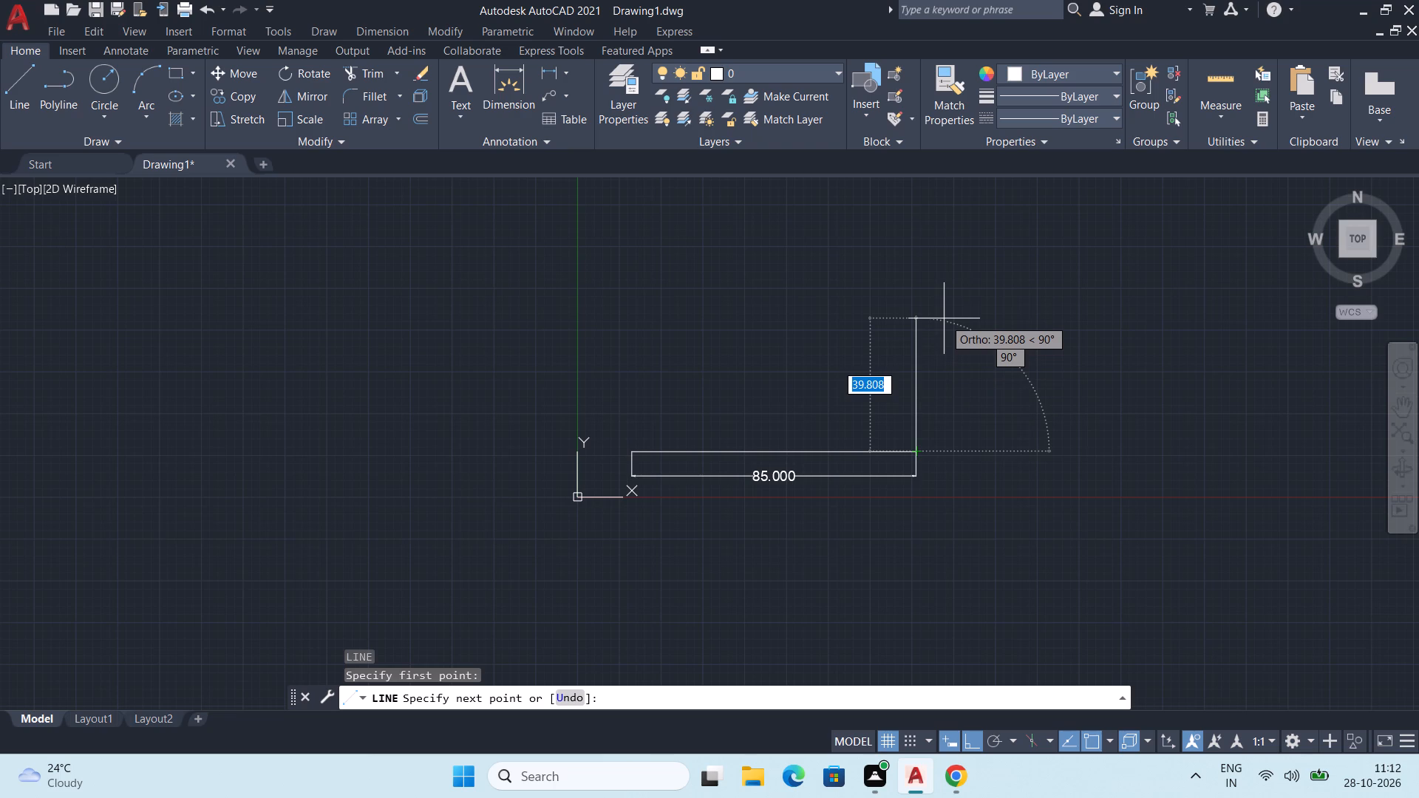
{"action": "type", "text": "48"}
{"action": "key", "text": "Return"}
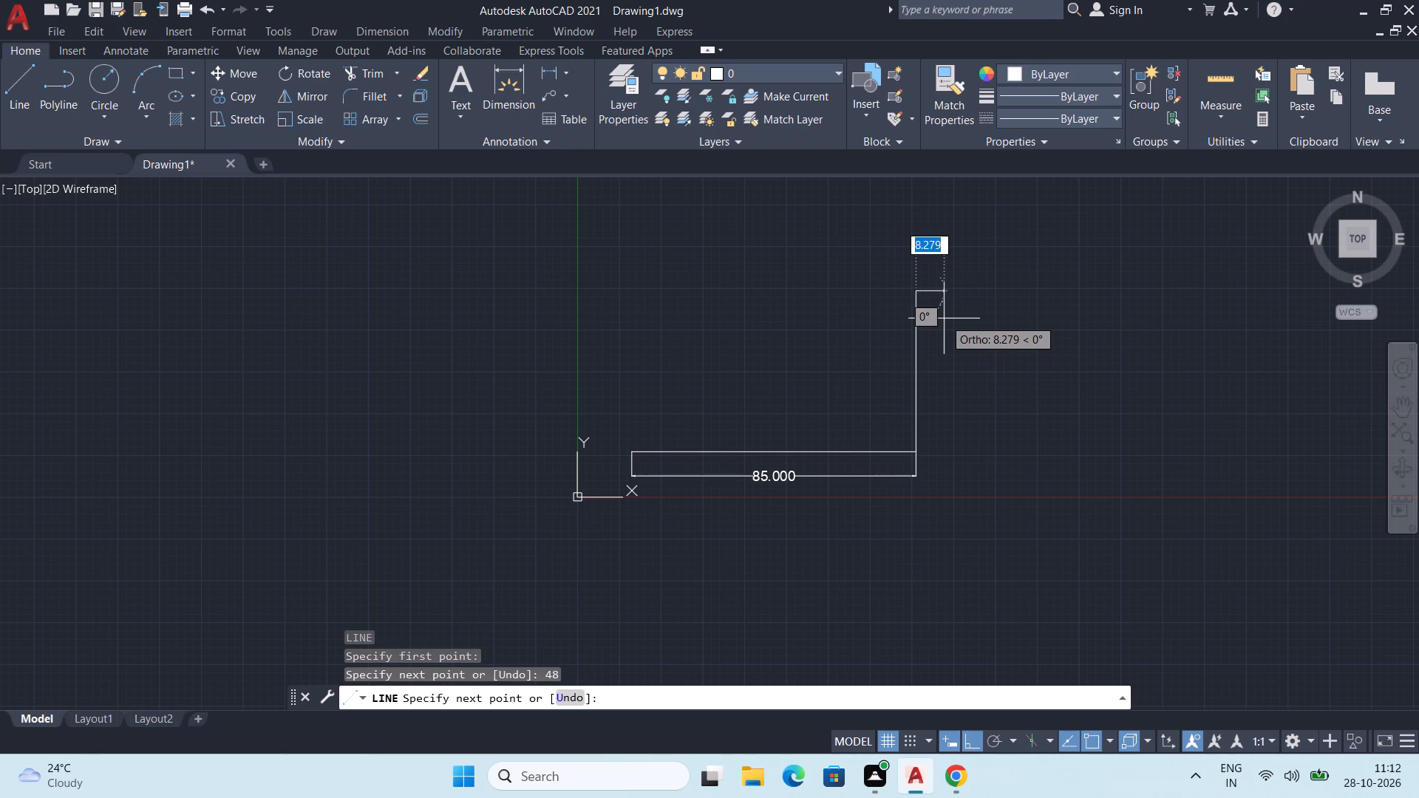
{"action": "key", "text": "Escape"}
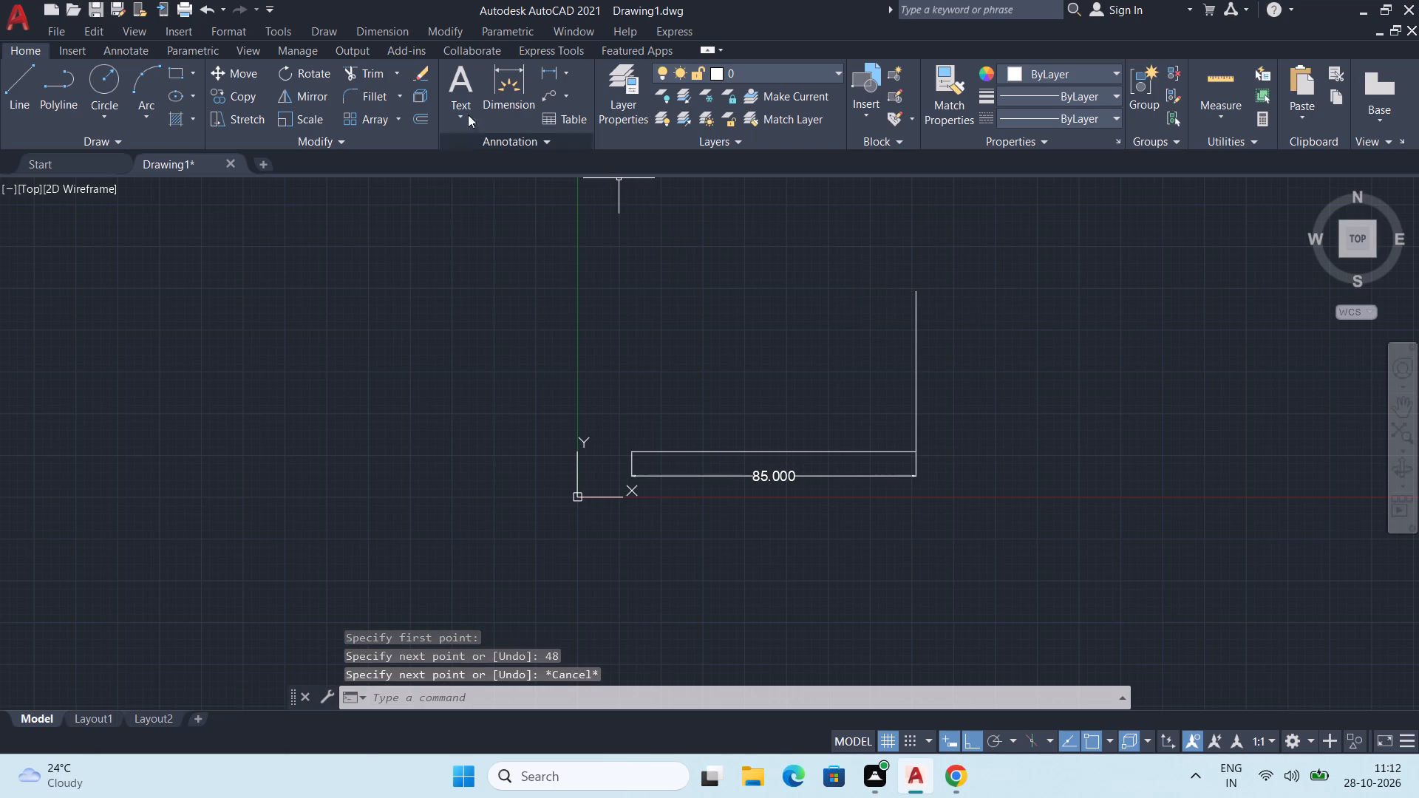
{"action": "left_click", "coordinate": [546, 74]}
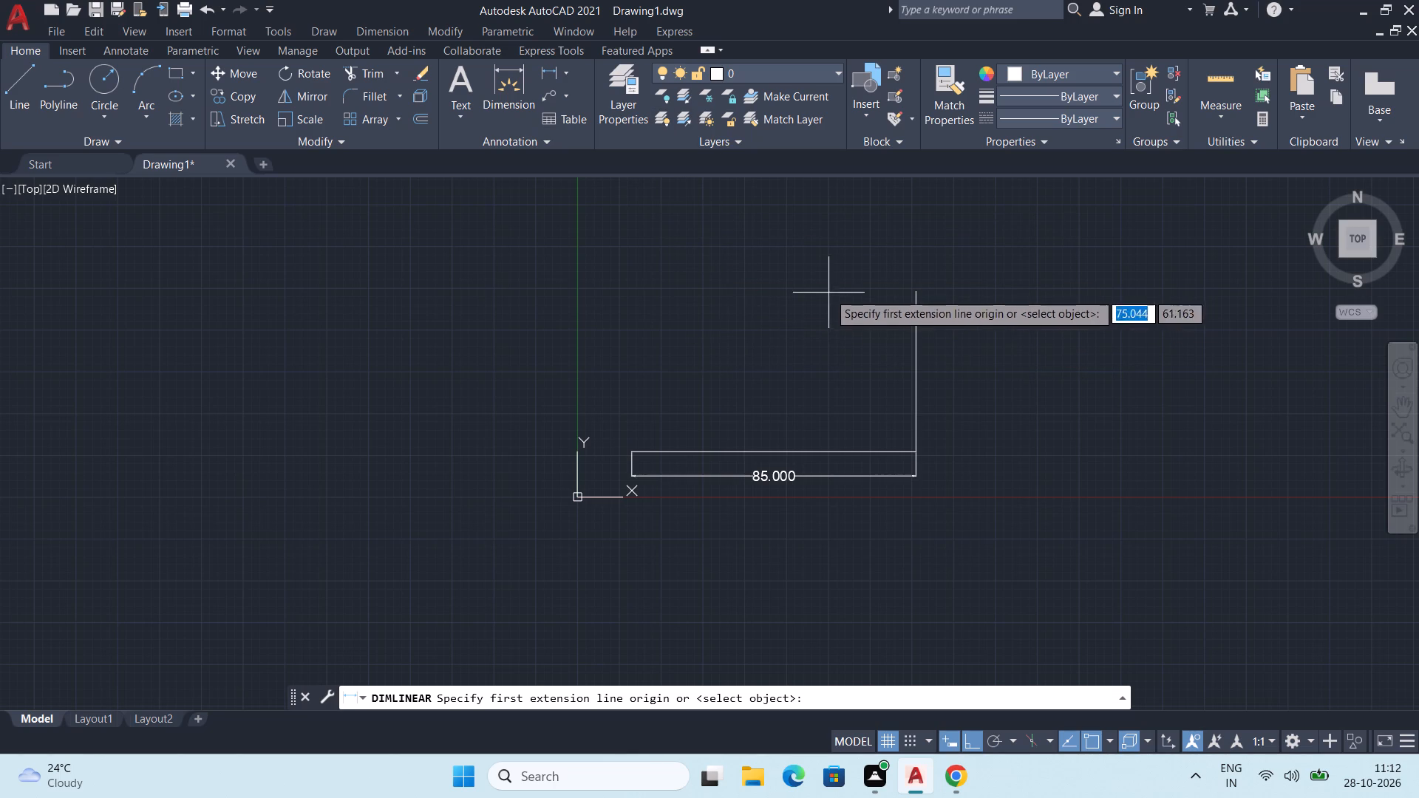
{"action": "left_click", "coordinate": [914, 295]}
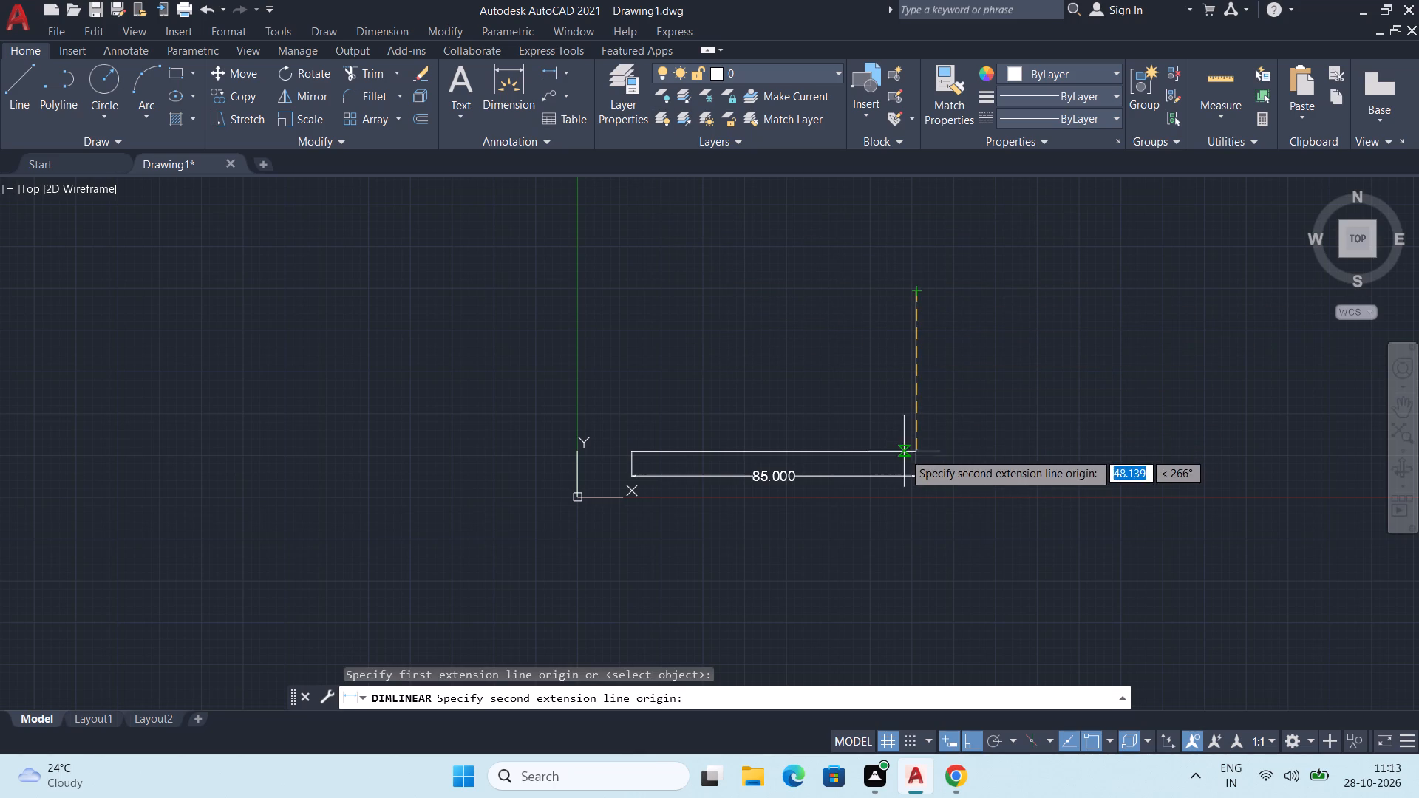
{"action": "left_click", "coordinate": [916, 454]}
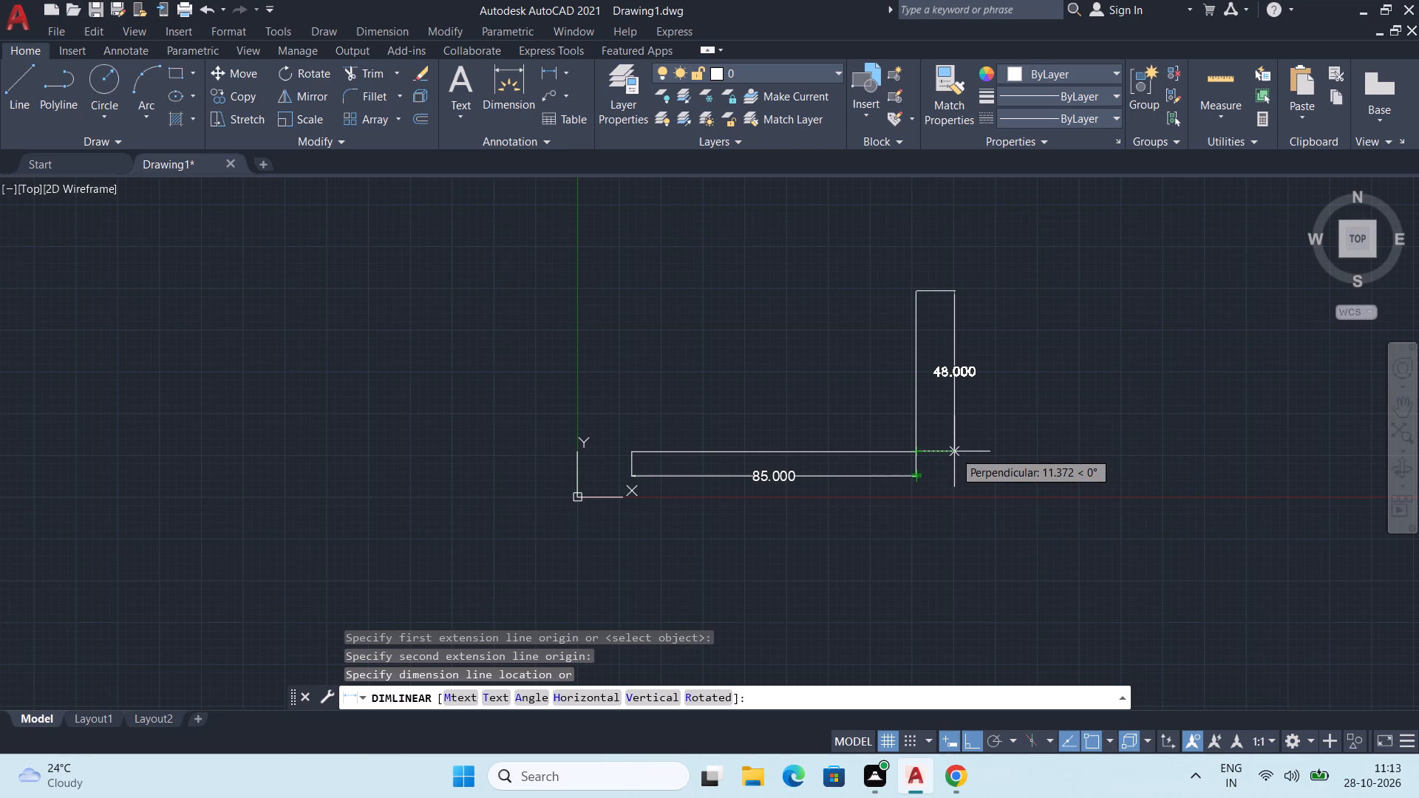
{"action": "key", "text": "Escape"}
Copy the vertical line from the base line's right endpoint to its left endpoint.
{"action": "middle_click_drag", "start_coordinate": [843, 432], "coordinate": [852, 389]}
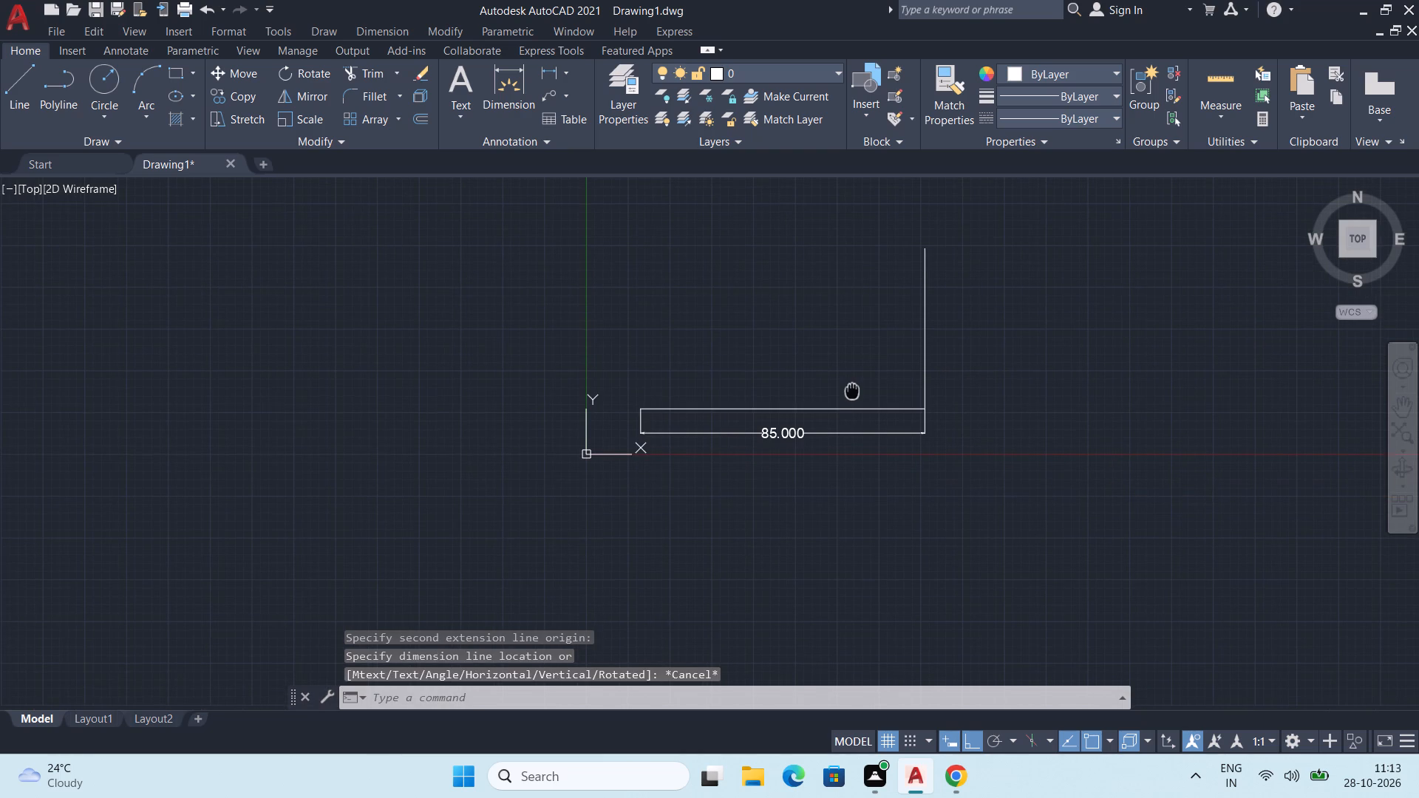
{"action": "middle_click_drag", "start_coordinate": [852, 389], "coordinate": [851, 409]}
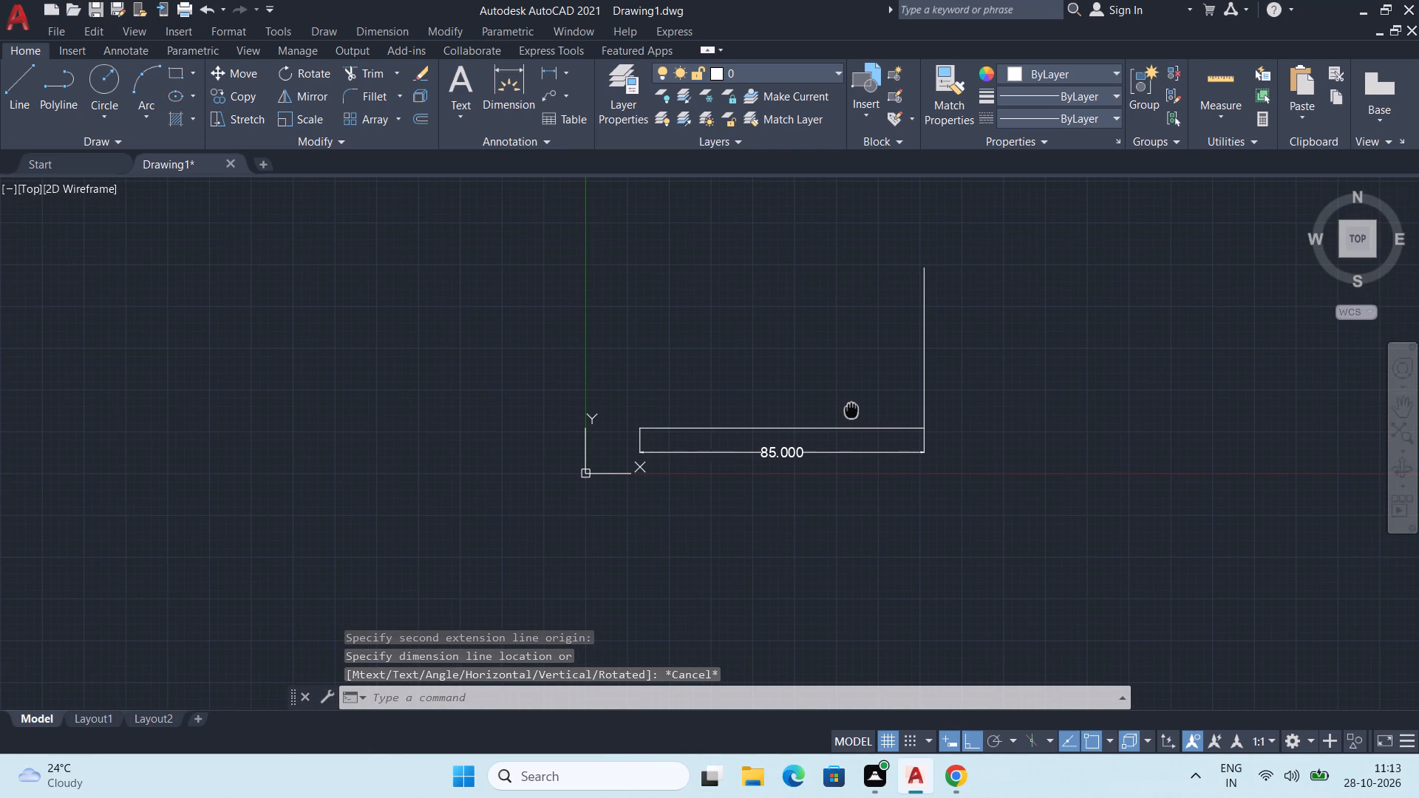
{"action": "middle_click_drag", "start_coordinate": [851, 409], "coordinate": [850, 425]}
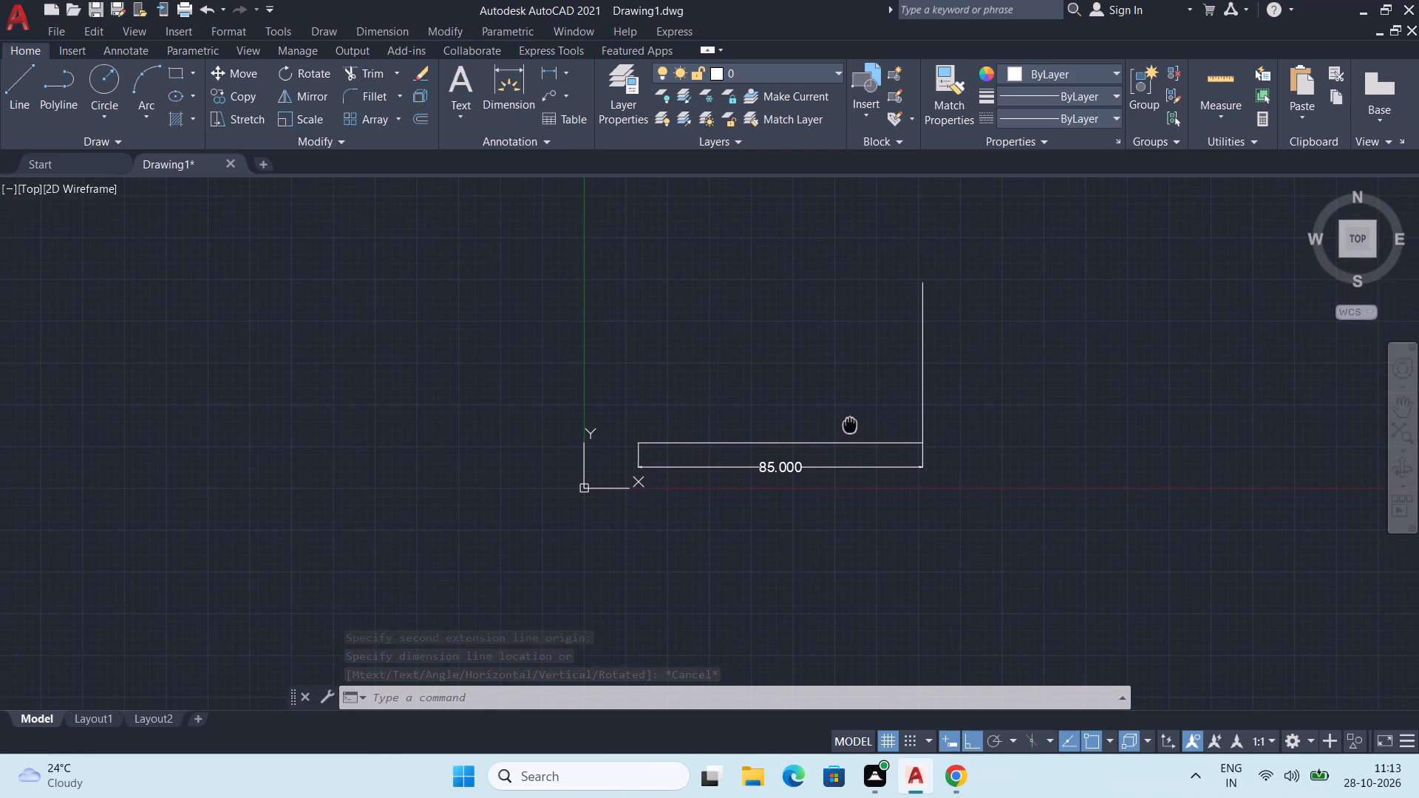
{"action": "middle_click_drag", "start_coordinate": [850, 425], "coordinate": [851, 431]}
{"action": "left_click", "coordinate": [923, 393]}
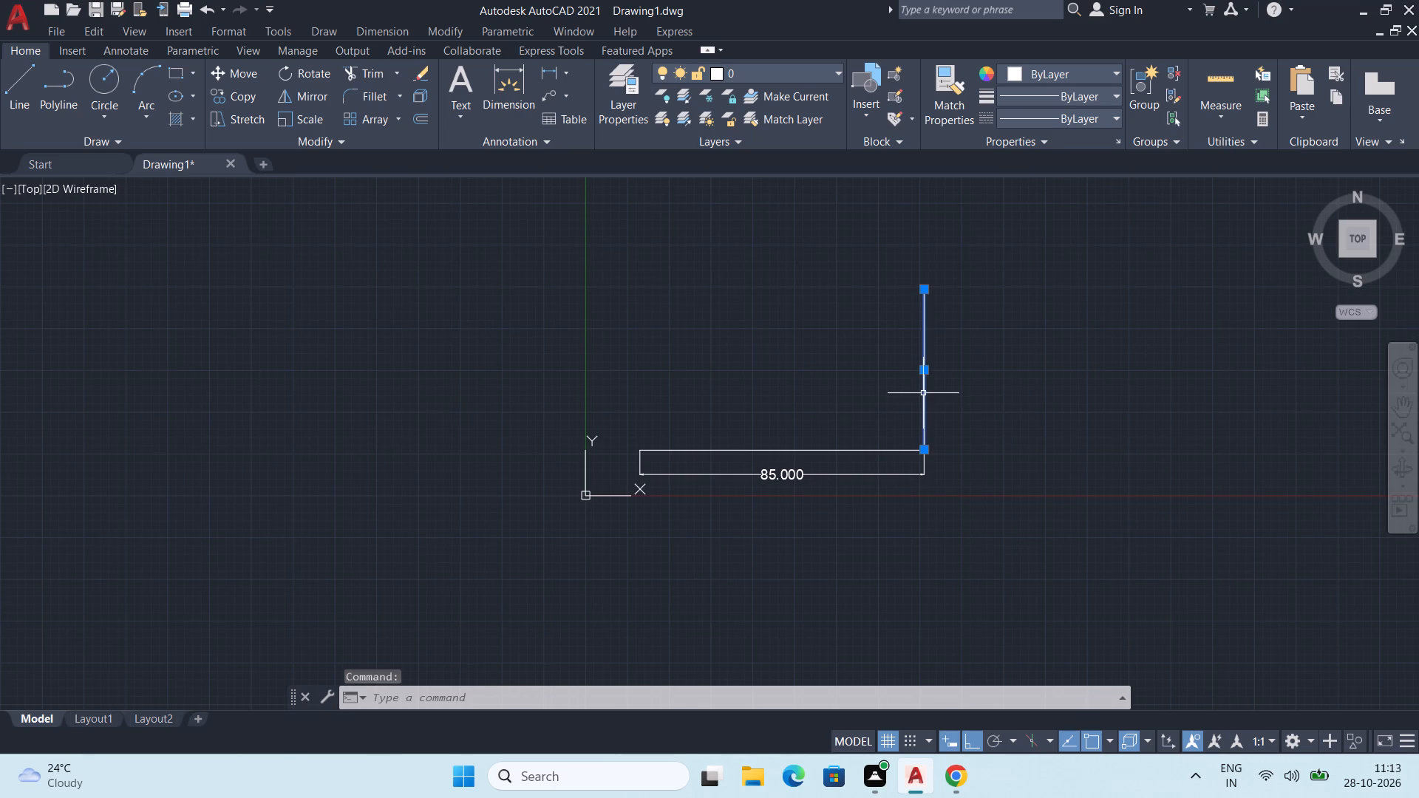
{"action": "key", "text": "c"}
{"action": "key", "text": "o"}
{"action": "key", "text": "Return"}
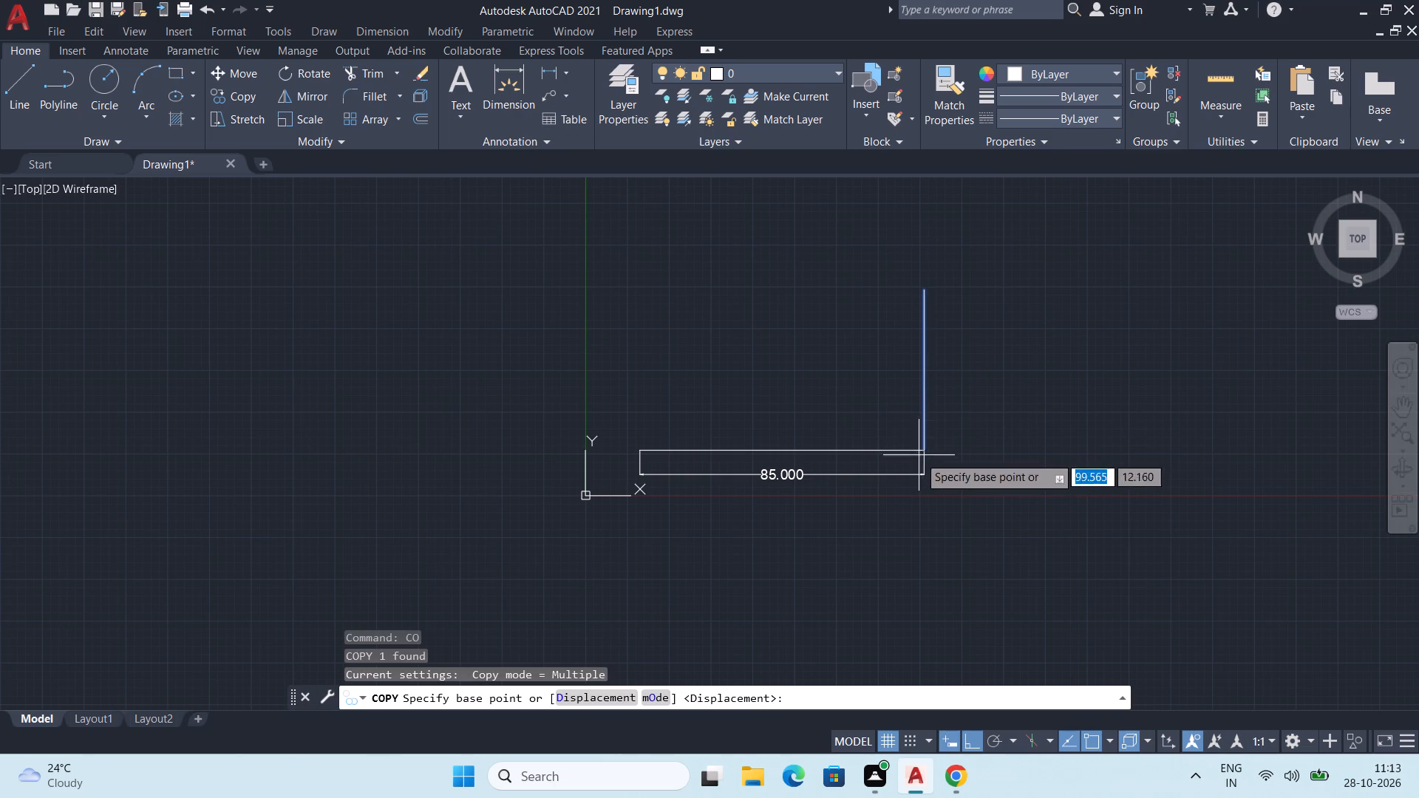
{"action": "left_click", "coordinate": [920, 447]}
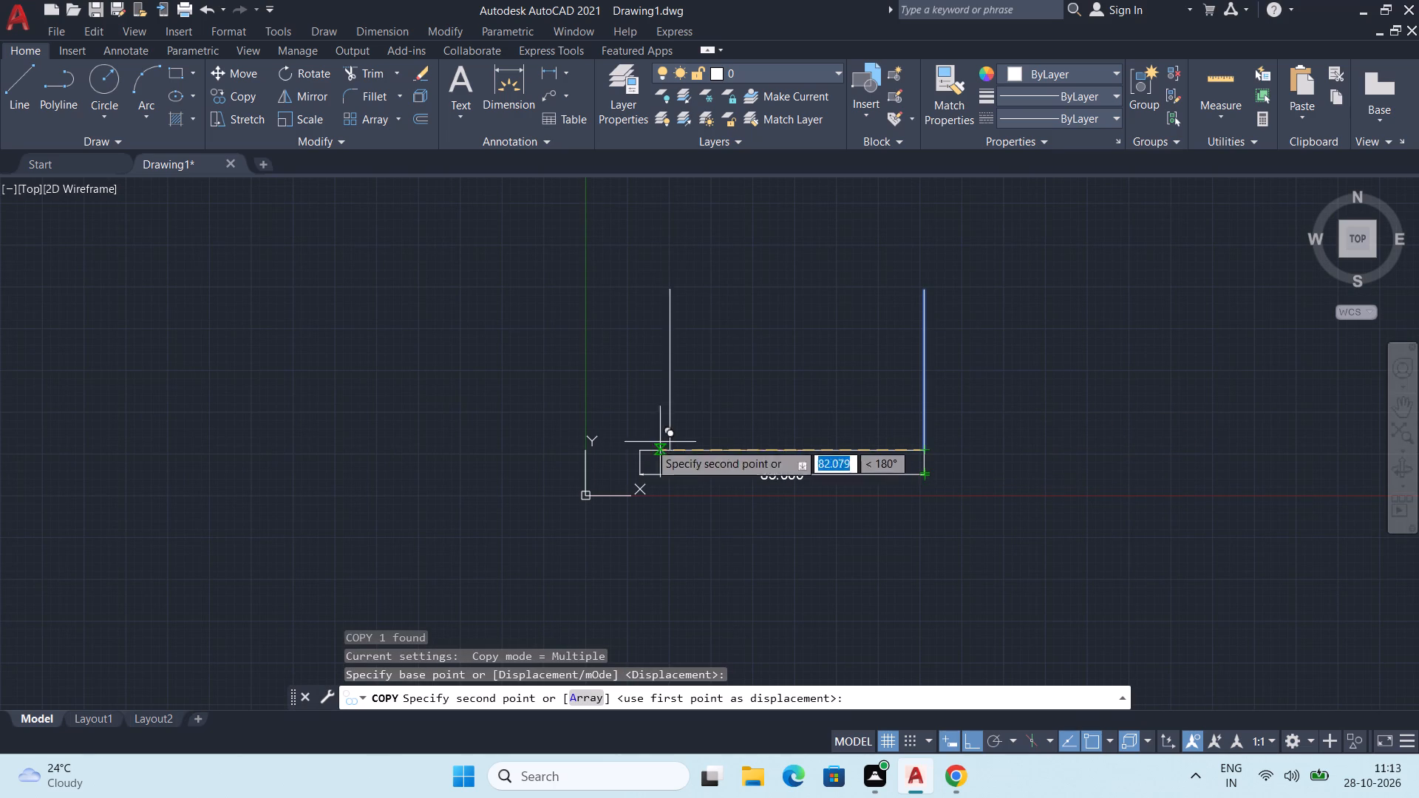
{"action": "left_click", "coordinate": [639, 450]}
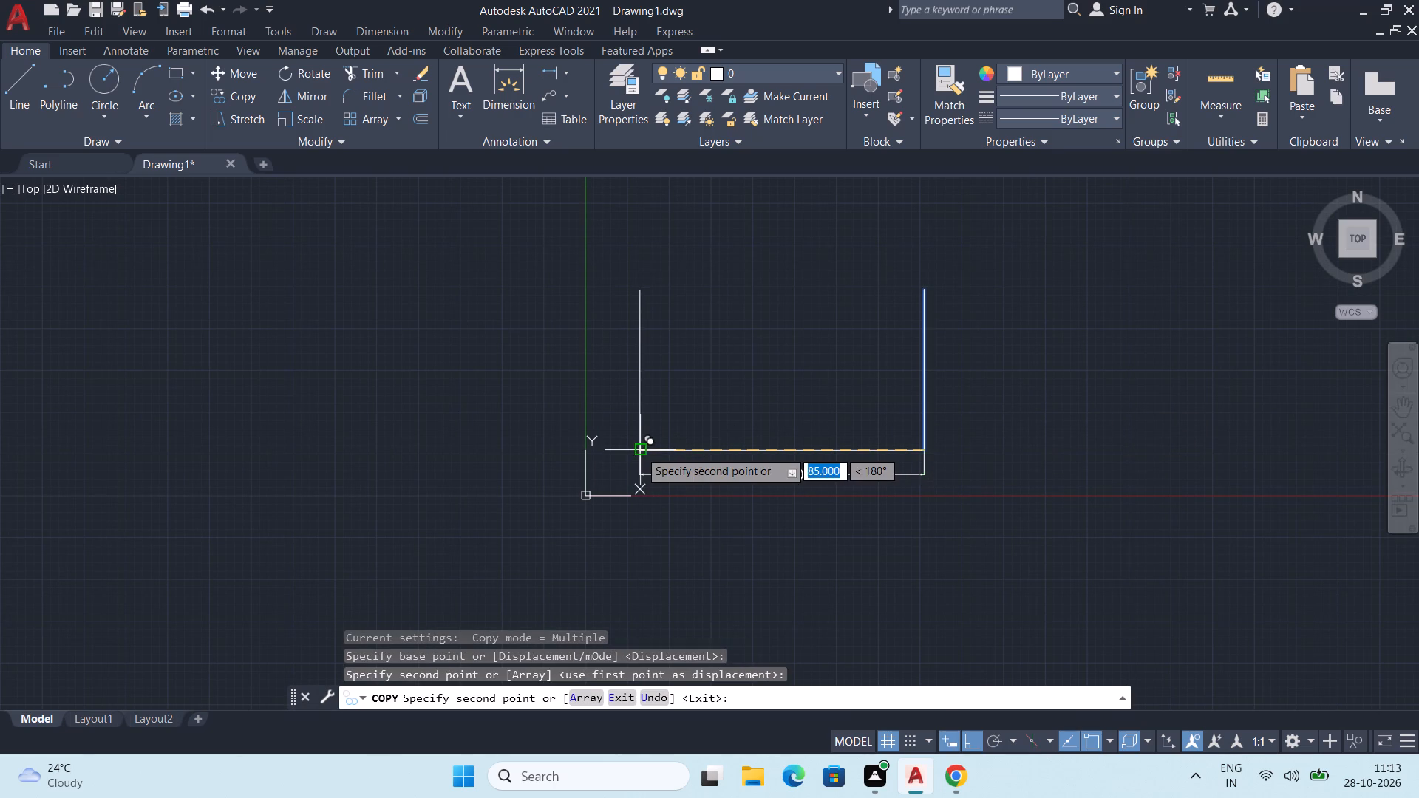
{"action": "scroll", "coordinate": [639, 450], "scroll_direction": "up", "scroll_amount": 5}
{"action": "key", "text": "space"}
Move the three profile lines and the dimension together about 40 mm straight up.
{"action": "scroll", "coordinate": [589, 440], "scroll_direction": "up", "scroll_amount": 3}
{"action": "scroll", "coordinate": [665, 471], "scroll_direction": "up", "scroll_amount": 2}
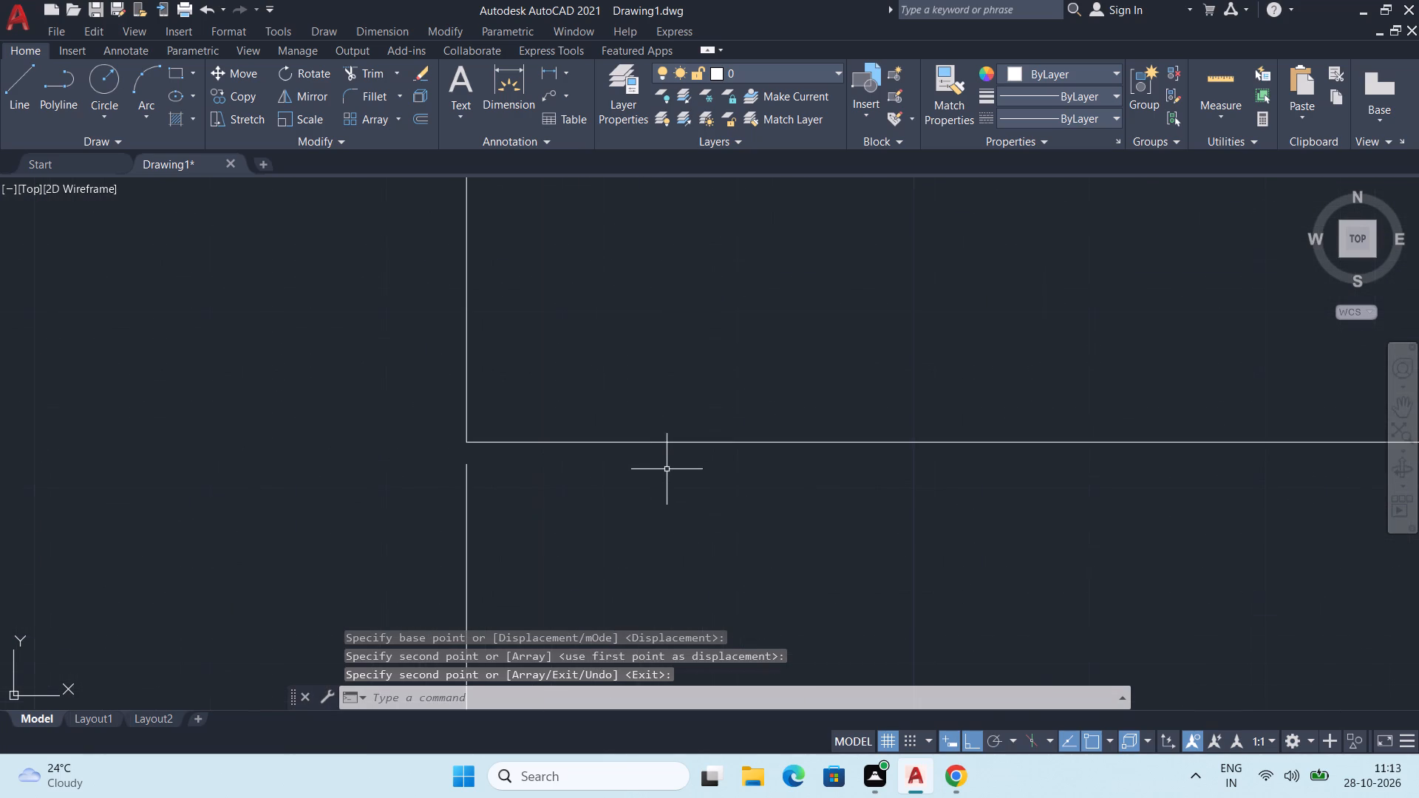
{"action": "scroll", "coordinate": [673, 460], "scroll_direction": "down", "scroll_amount": 12}
{"action": "middle_click_drag", "start_coordinate": [796, 463], "coordinate": [806, 477]}
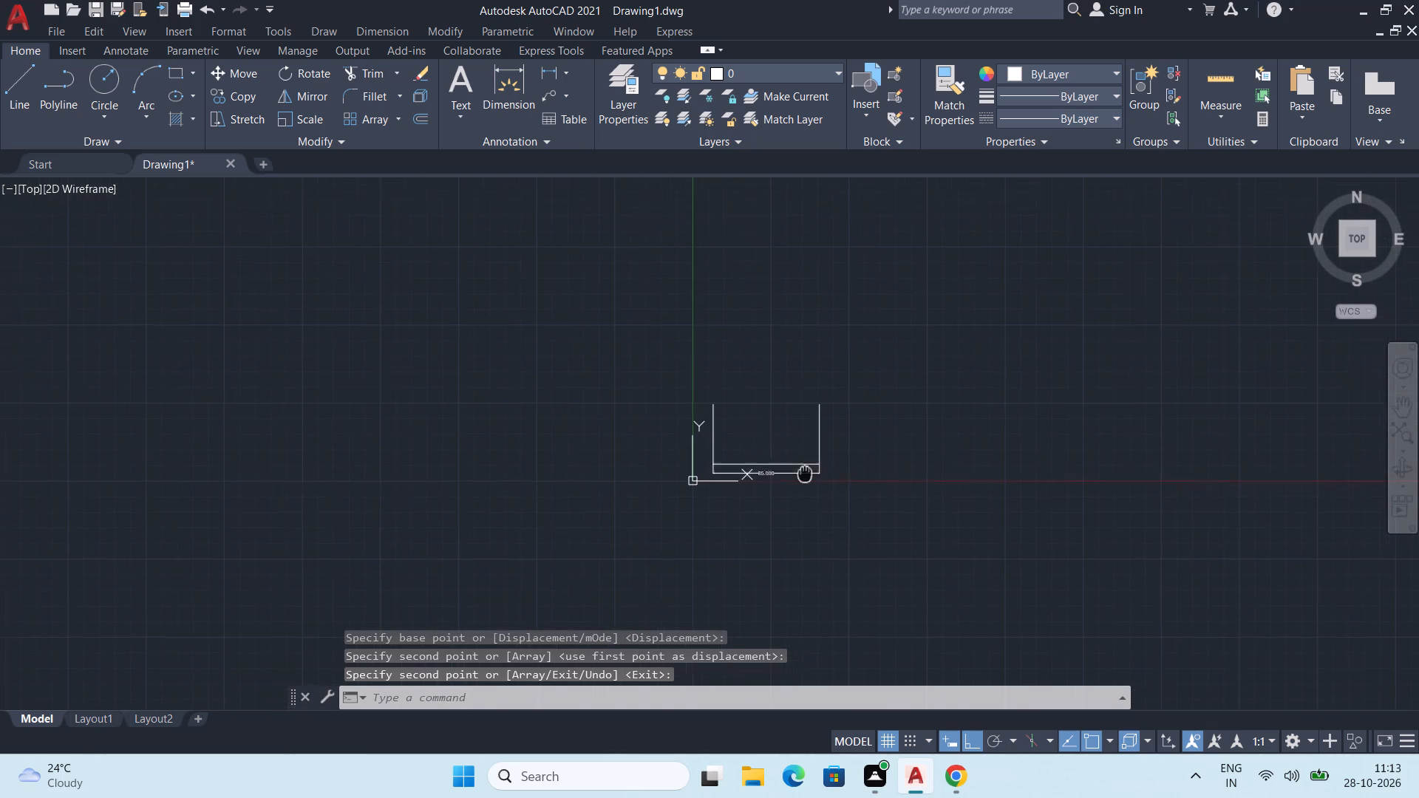
{"action": "middle_click_drag", "start_coordinate": [806, 477], "coordinate": [814, 501]}
{"action": "scroll", "coordinate": [787, 527], "scroll_direction": "up", "scroll_amount": 2}
{"action": "middle_click_drag", "start_coordinate": [787, 525], "coordinate": [850, 502]}
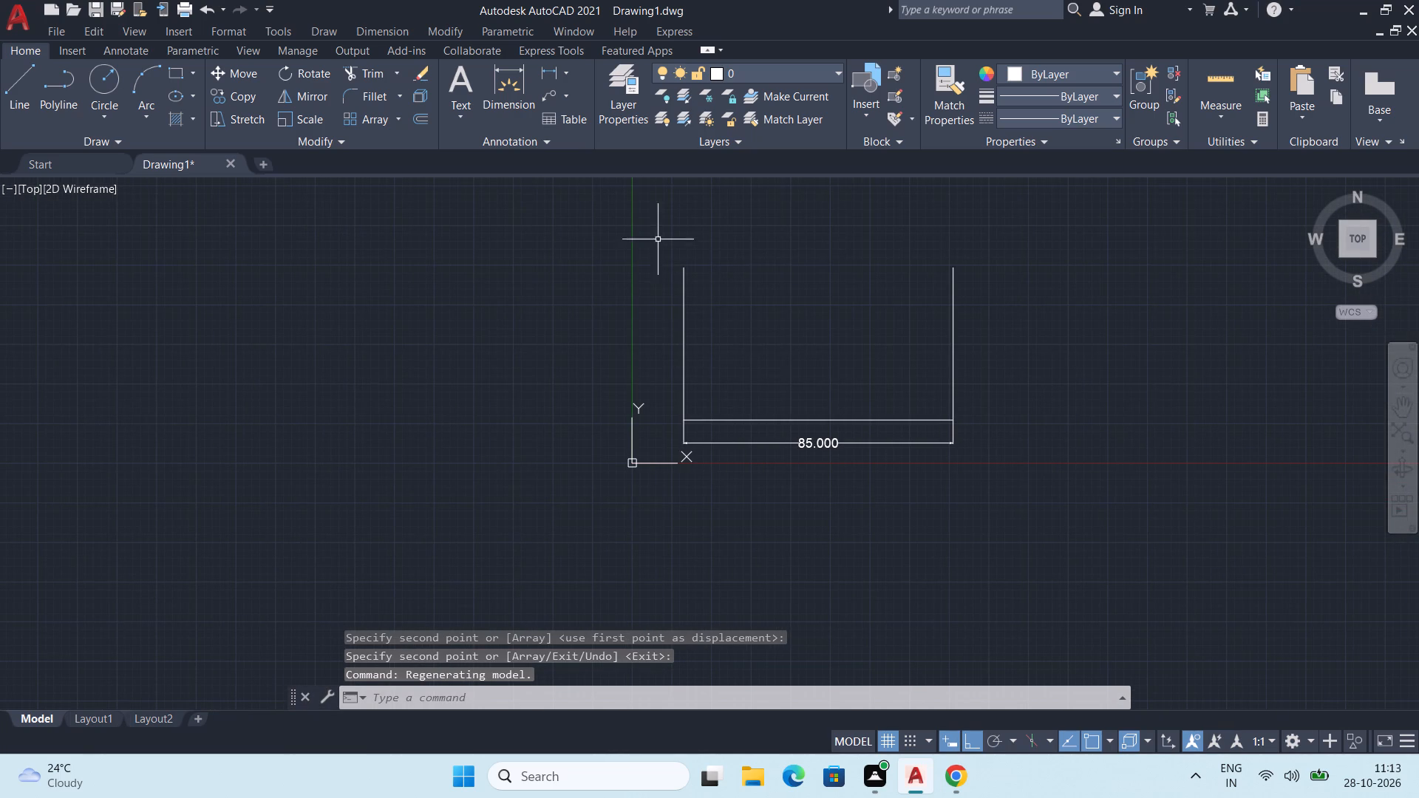
{"action": "left_click", "coordinate": [668, 239]}
{"action": "left_click", "coordinate": [1007, 497]}
{"action": "key", "text": "m"}
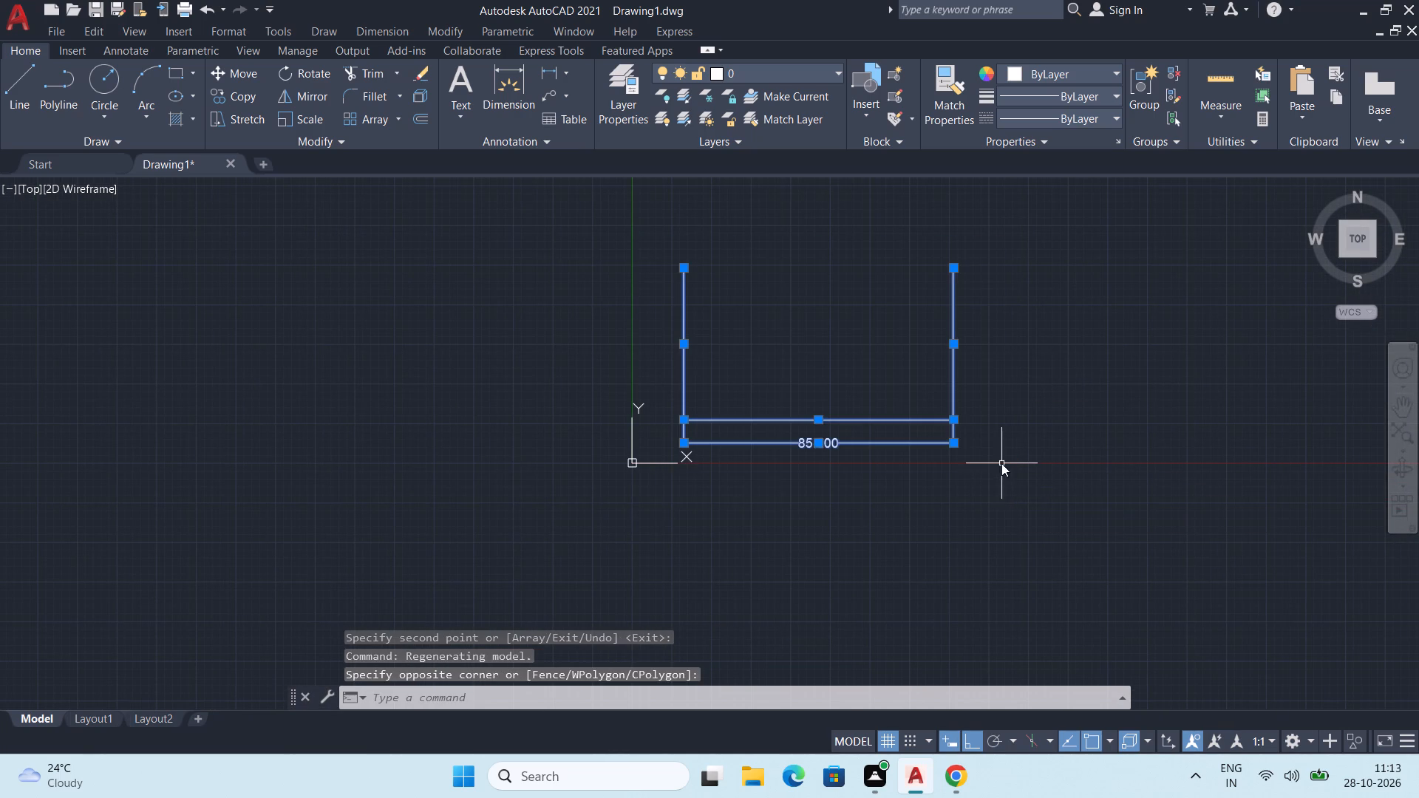
{"action": "key", "text": "Return"}
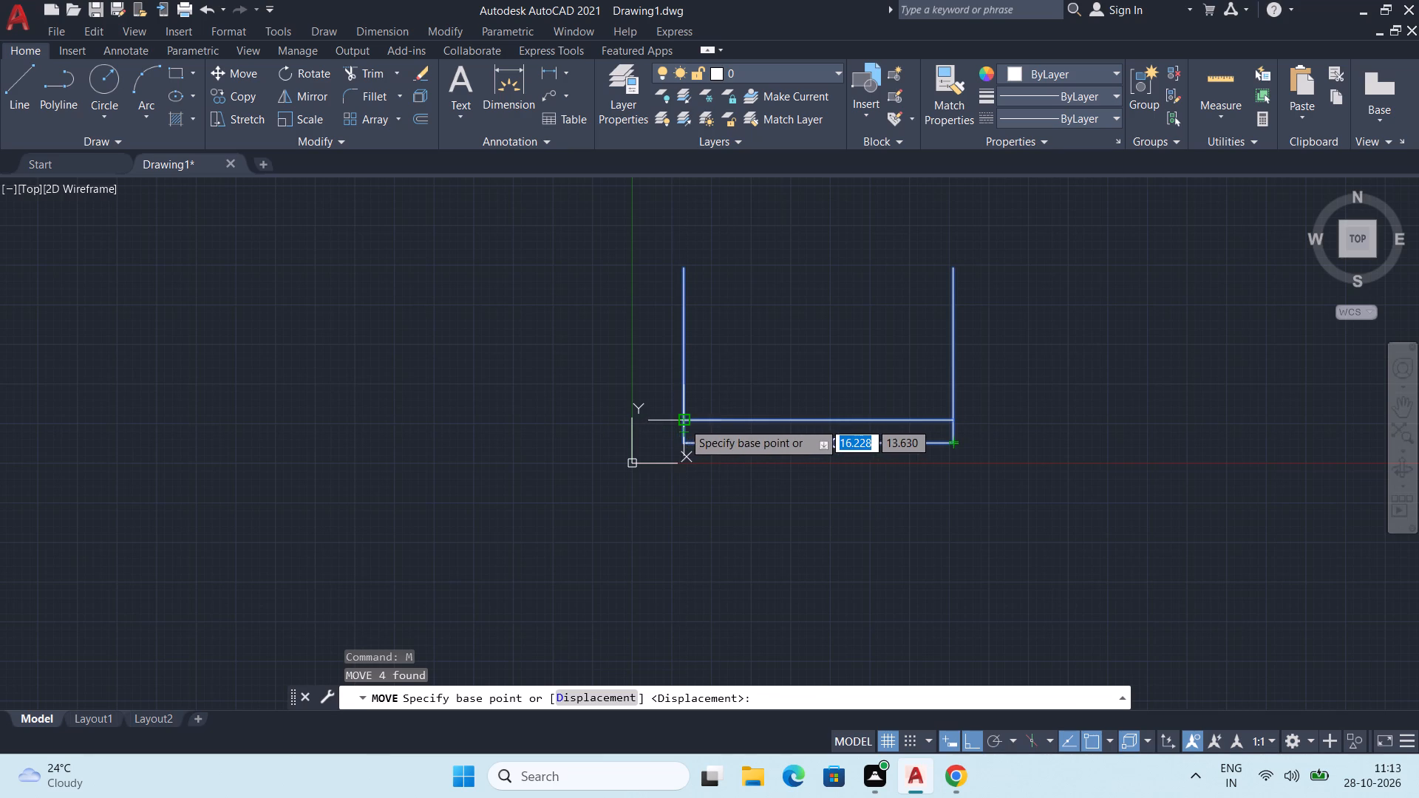
{"action": "left_click", "coordinate": [683, 422]}
{"action": "middle_click_drag", "start_coordinate": [772, 305], "coordinate": [759, 443]}
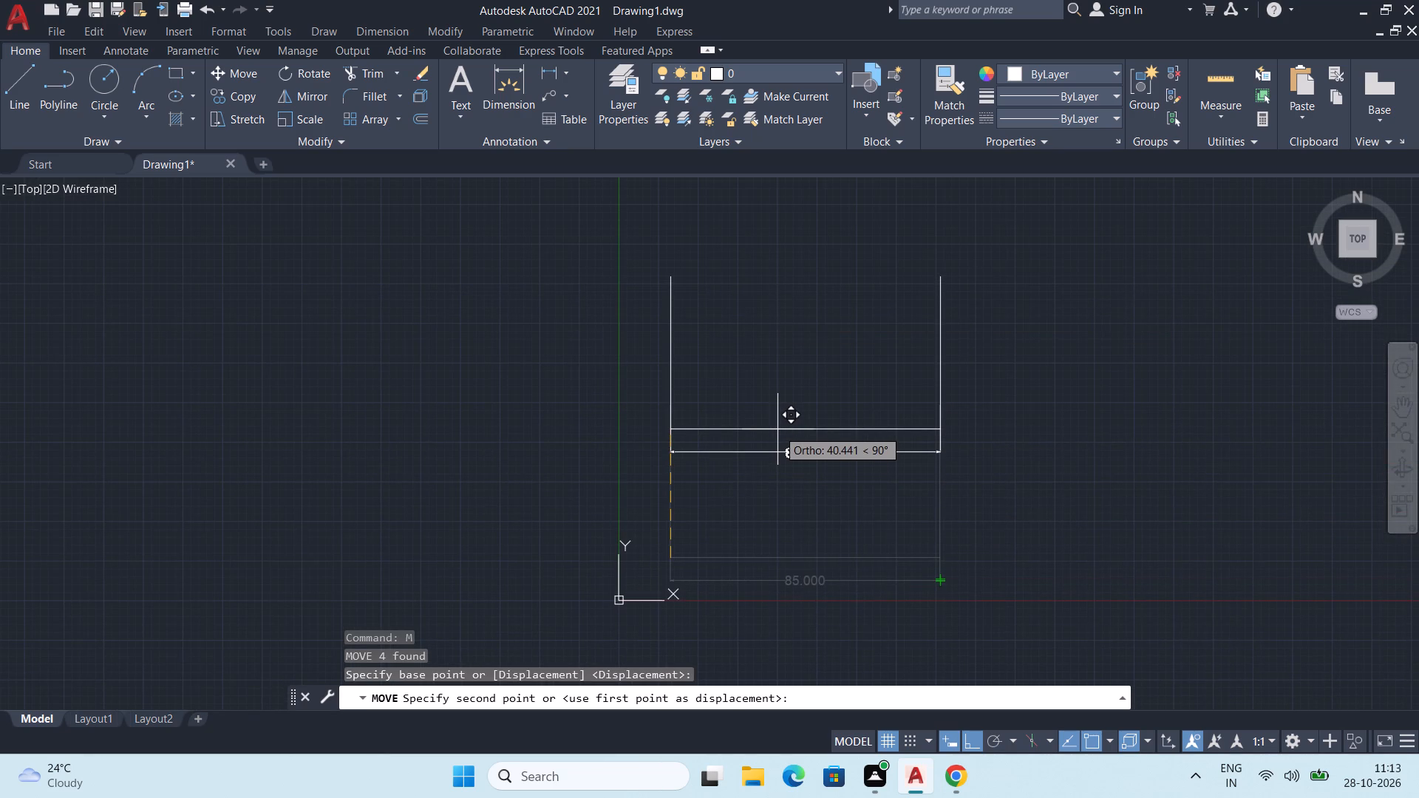
{"action": "left_click", "coordinate": [777, 429]}
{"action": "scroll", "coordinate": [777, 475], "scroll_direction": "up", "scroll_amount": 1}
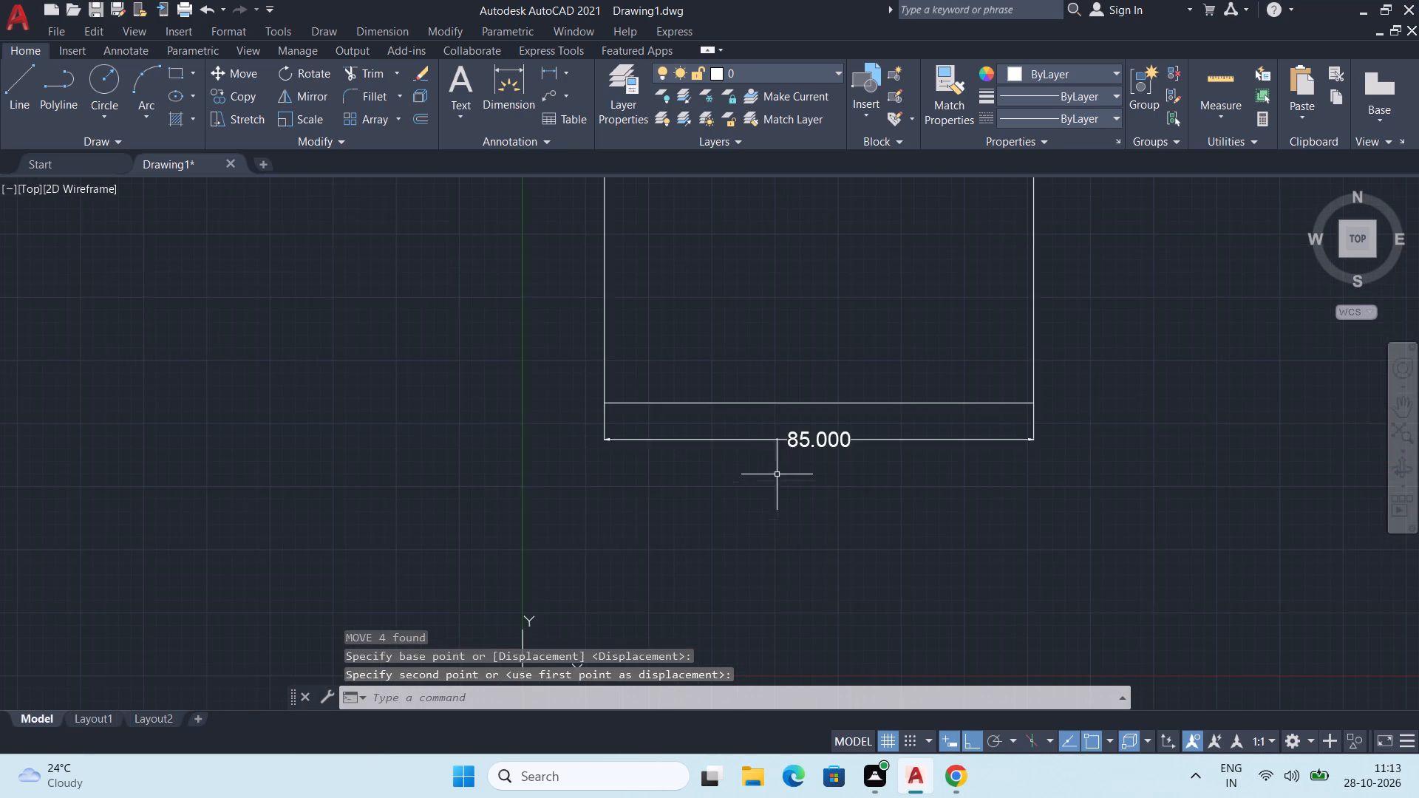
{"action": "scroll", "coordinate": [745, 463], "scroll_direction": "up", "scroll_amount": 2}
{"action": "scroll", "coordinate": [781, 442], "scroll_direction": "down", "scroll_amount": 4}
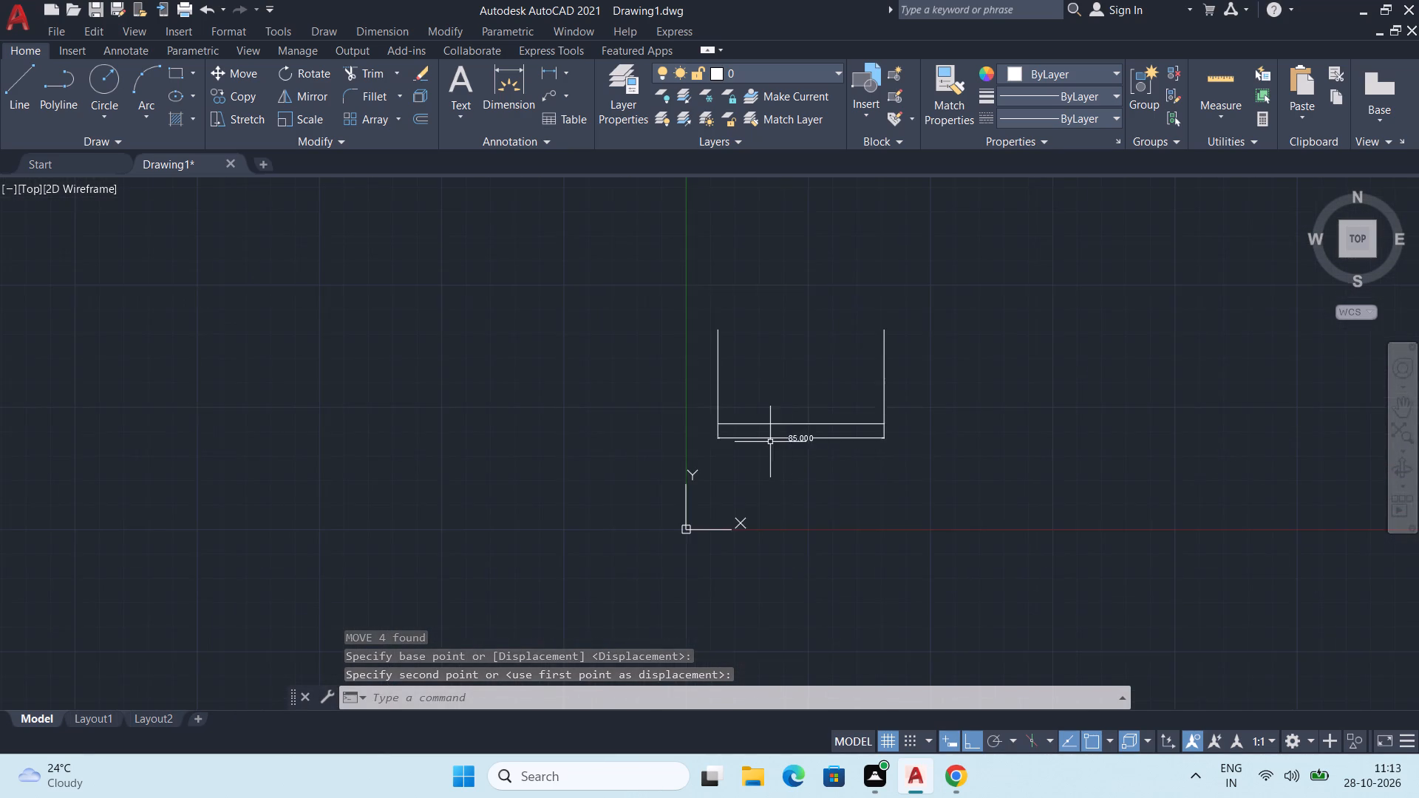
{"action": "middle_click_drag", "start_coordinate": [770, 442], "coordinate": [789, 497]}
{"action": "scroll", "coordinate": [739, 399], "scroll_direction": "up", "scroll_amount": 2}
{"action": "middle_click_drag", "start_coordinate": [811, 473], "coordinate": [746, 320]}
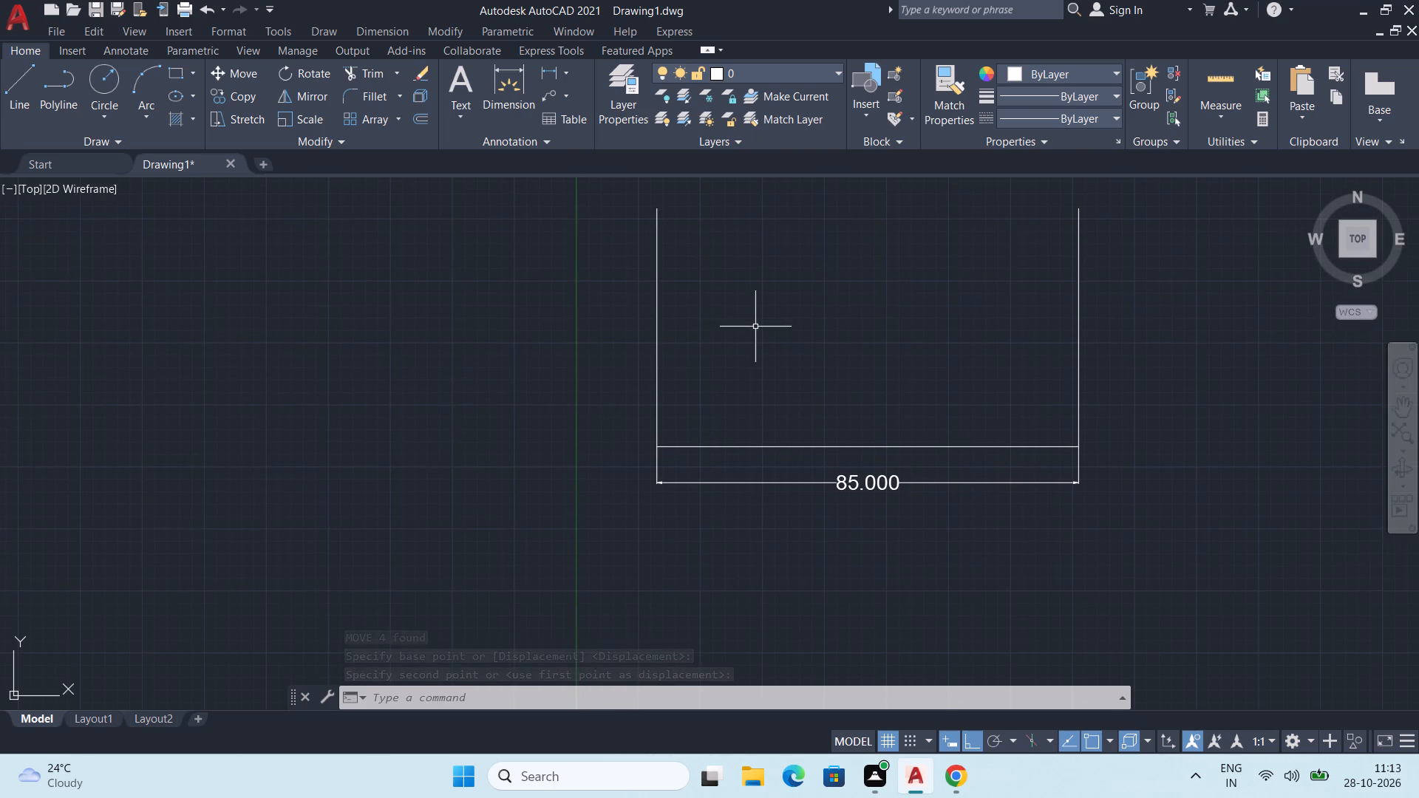
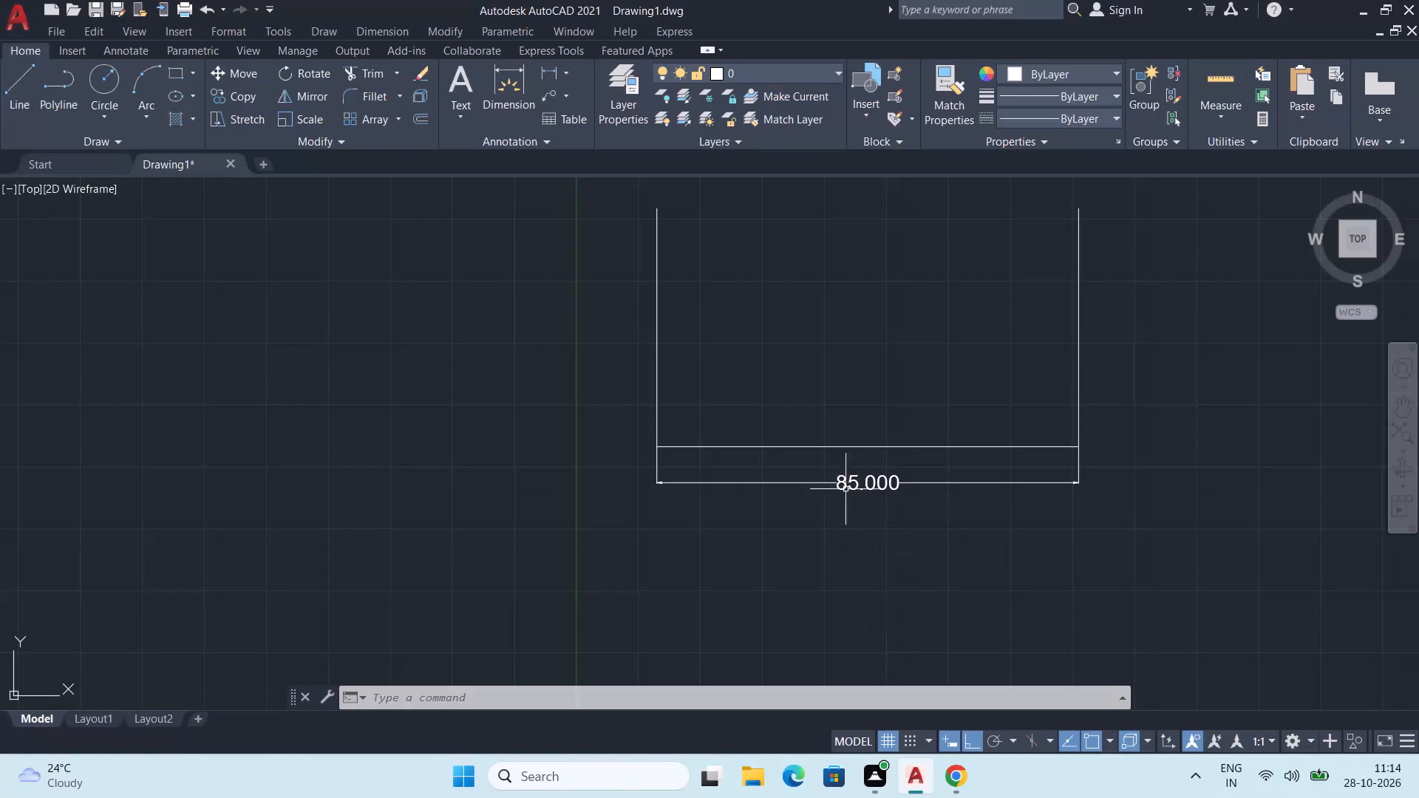
Delete the 85 mm dimension below the base line.
{"action": "left_click", "coordinate": [852, 481]}
{"action": "key", "text": "Delete"}
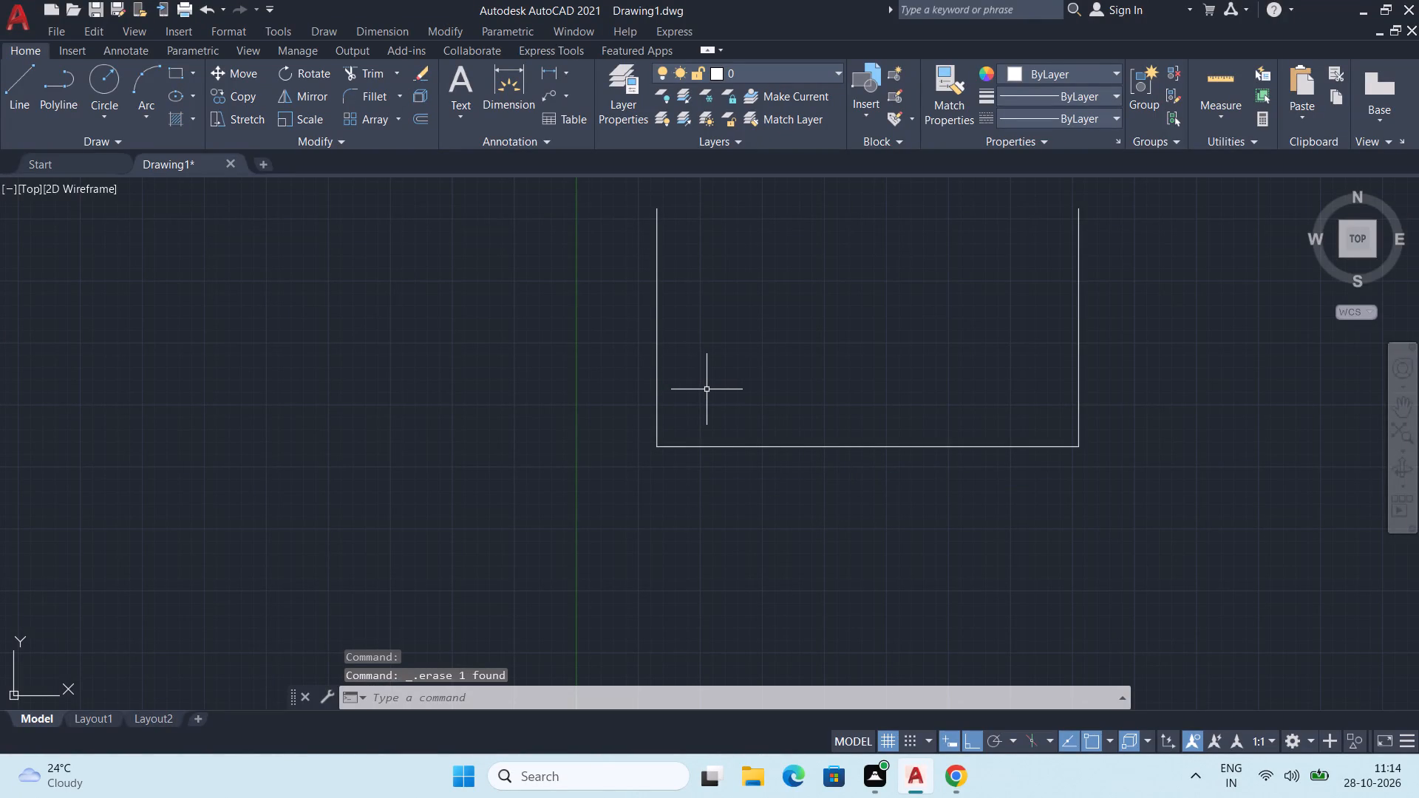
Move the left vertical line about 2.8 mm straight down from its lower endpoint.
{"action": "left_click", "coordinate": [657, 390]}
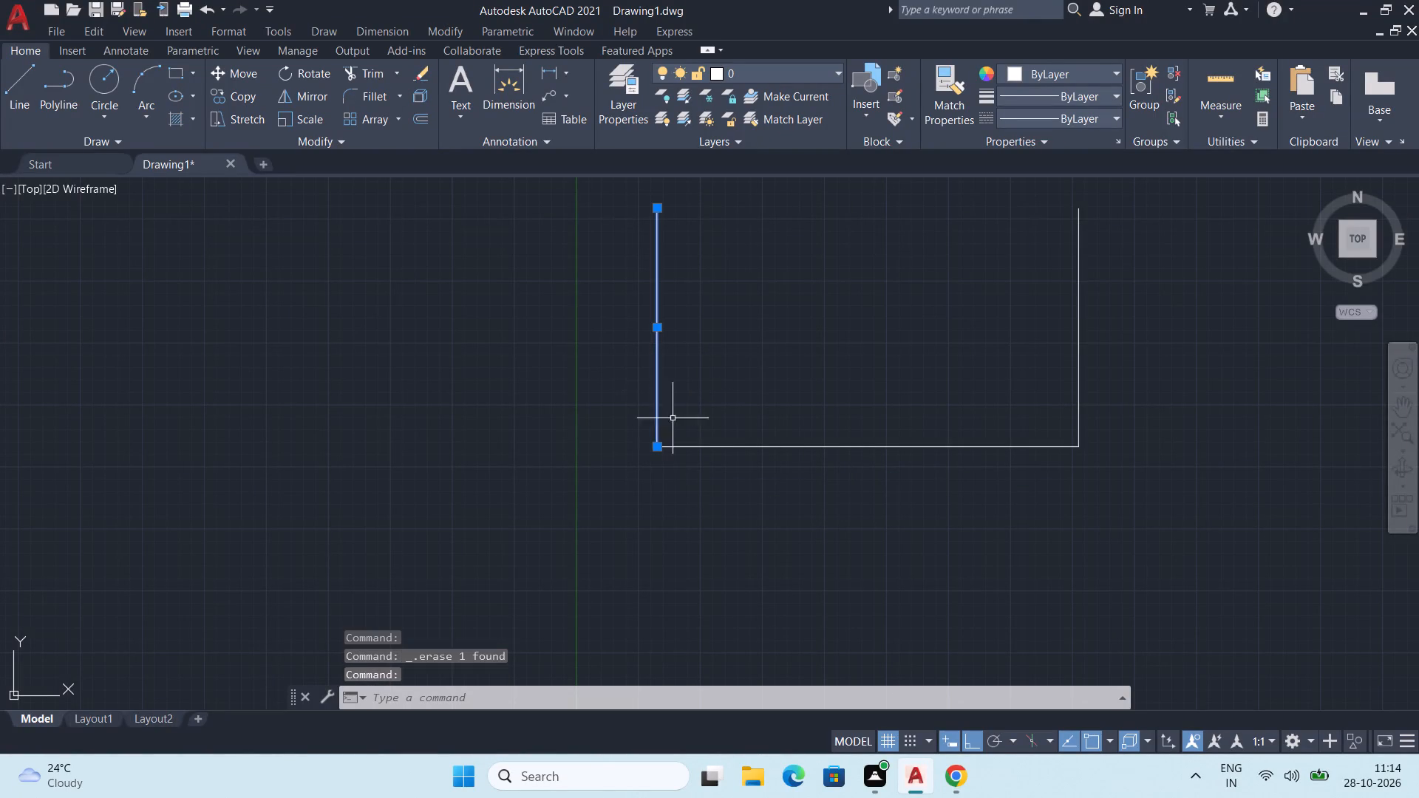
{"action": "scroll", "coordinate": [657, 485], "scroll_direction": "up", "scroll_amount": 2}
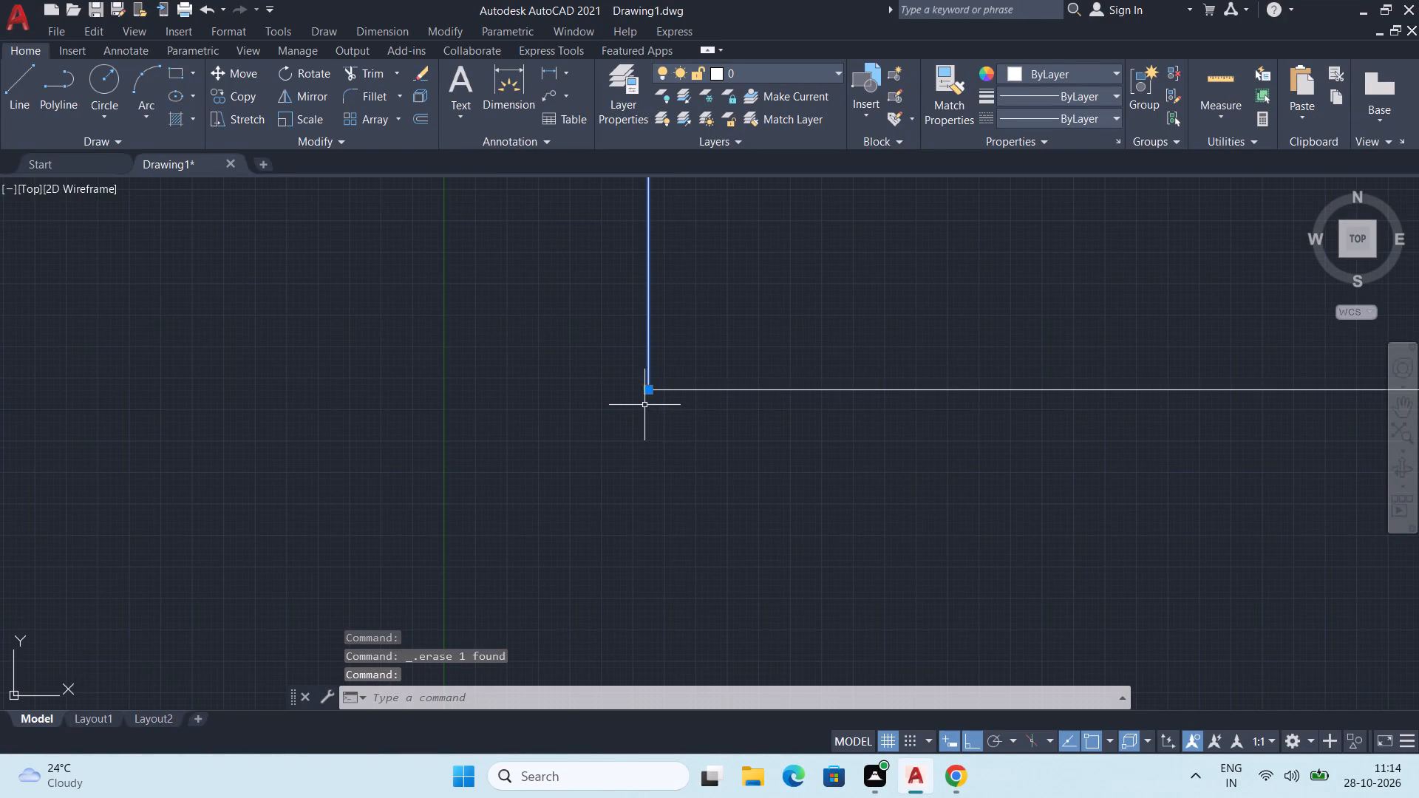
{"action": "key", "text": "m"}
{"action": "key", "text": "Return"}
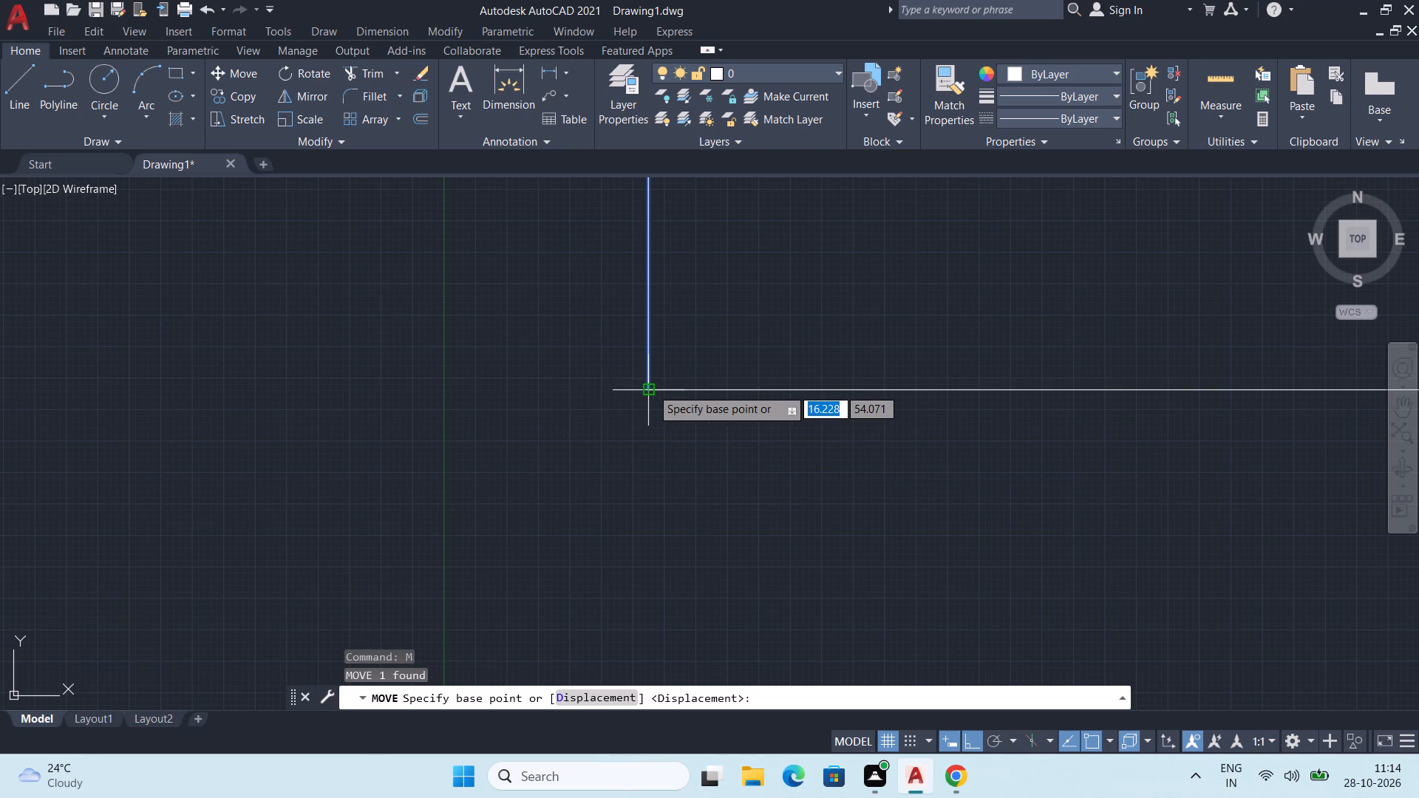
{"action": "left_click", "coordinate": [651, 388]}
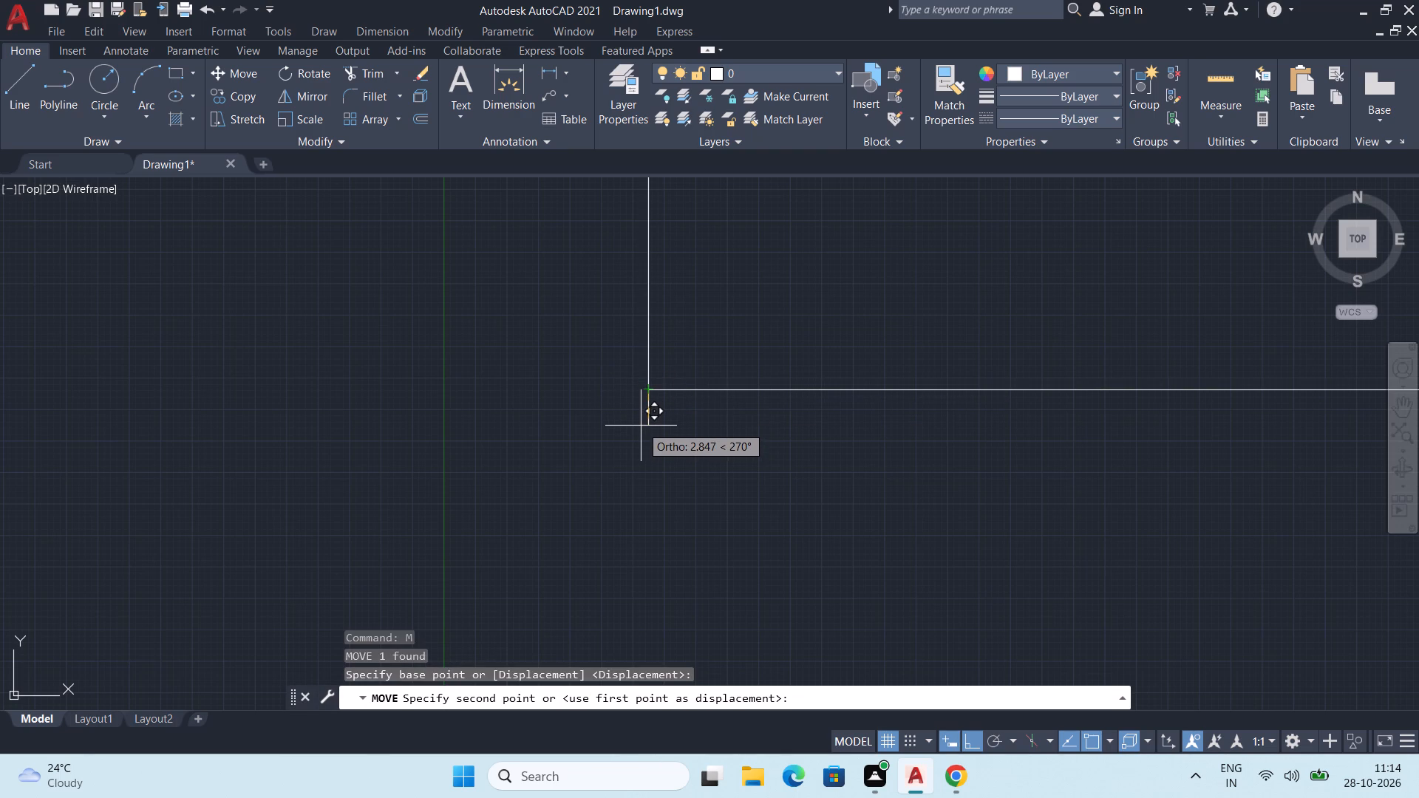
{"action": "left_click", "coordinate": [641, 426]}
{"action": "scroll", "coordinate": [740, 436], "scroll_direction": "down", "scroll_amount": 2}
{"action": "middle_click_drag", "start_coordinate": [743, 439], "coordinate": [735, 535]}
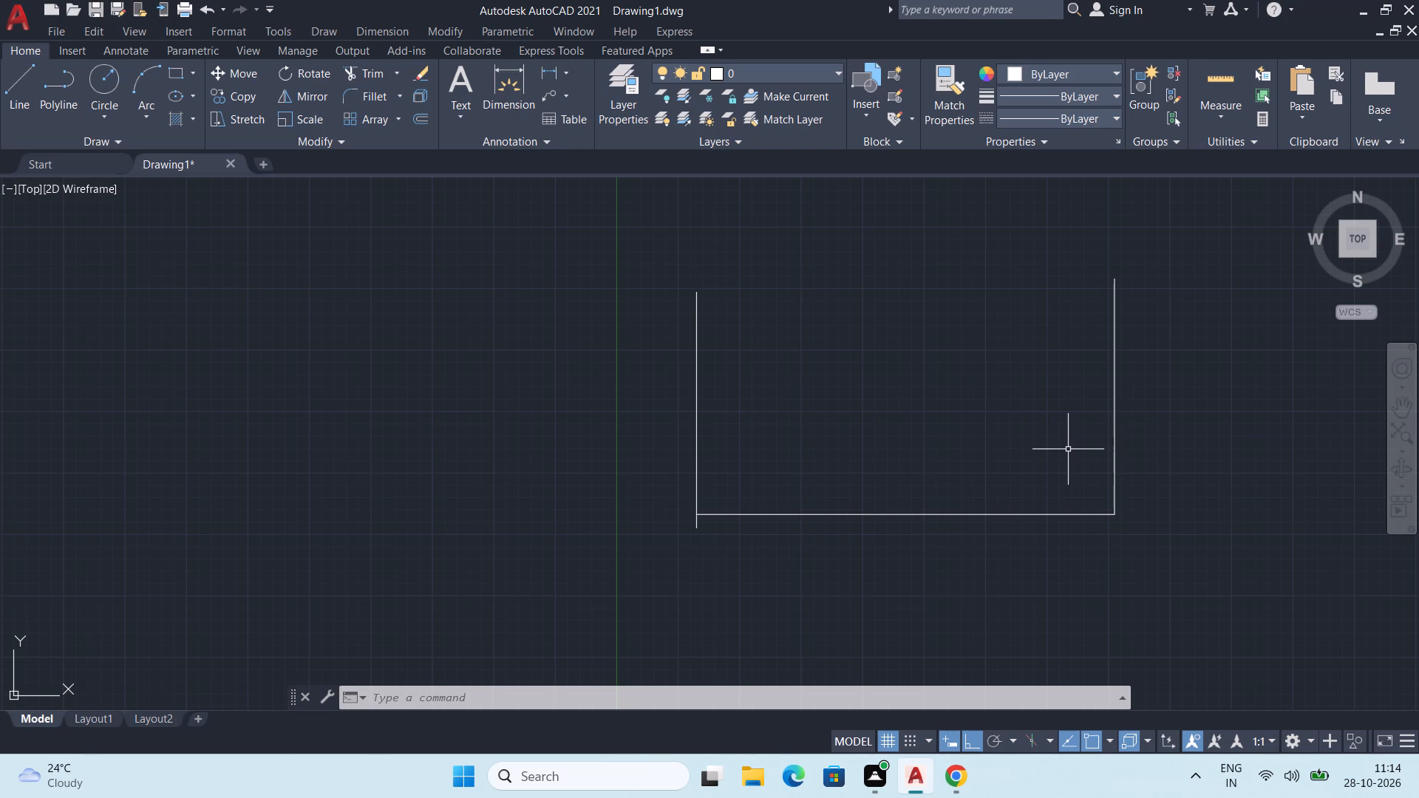
Delete the vertical line at the right end of the base line.
{"action": "left_click", "coordinate": [1116, 447]}
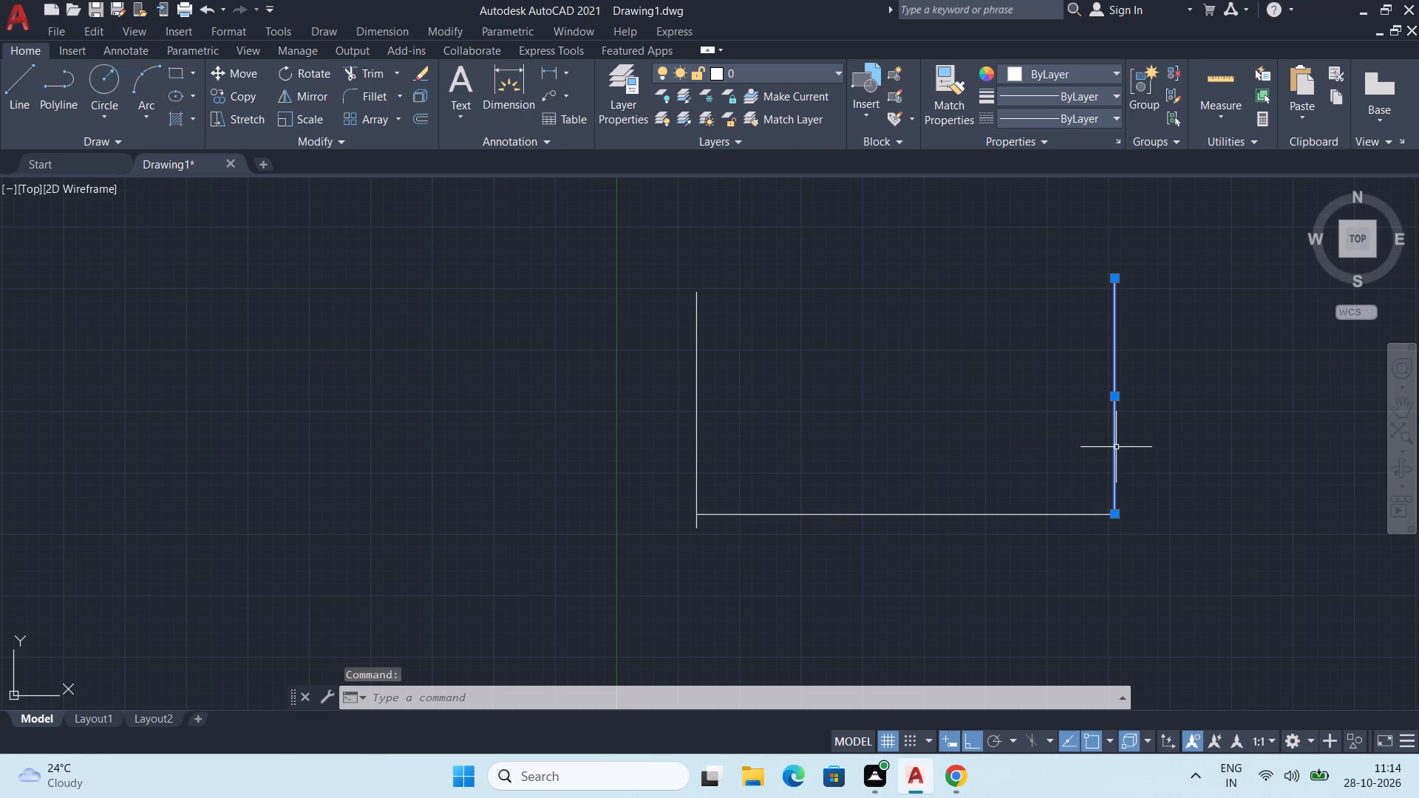
{"action": "middle_click_drag", "start_coordinate": [948, 508], "coordinate": [950, 496]}
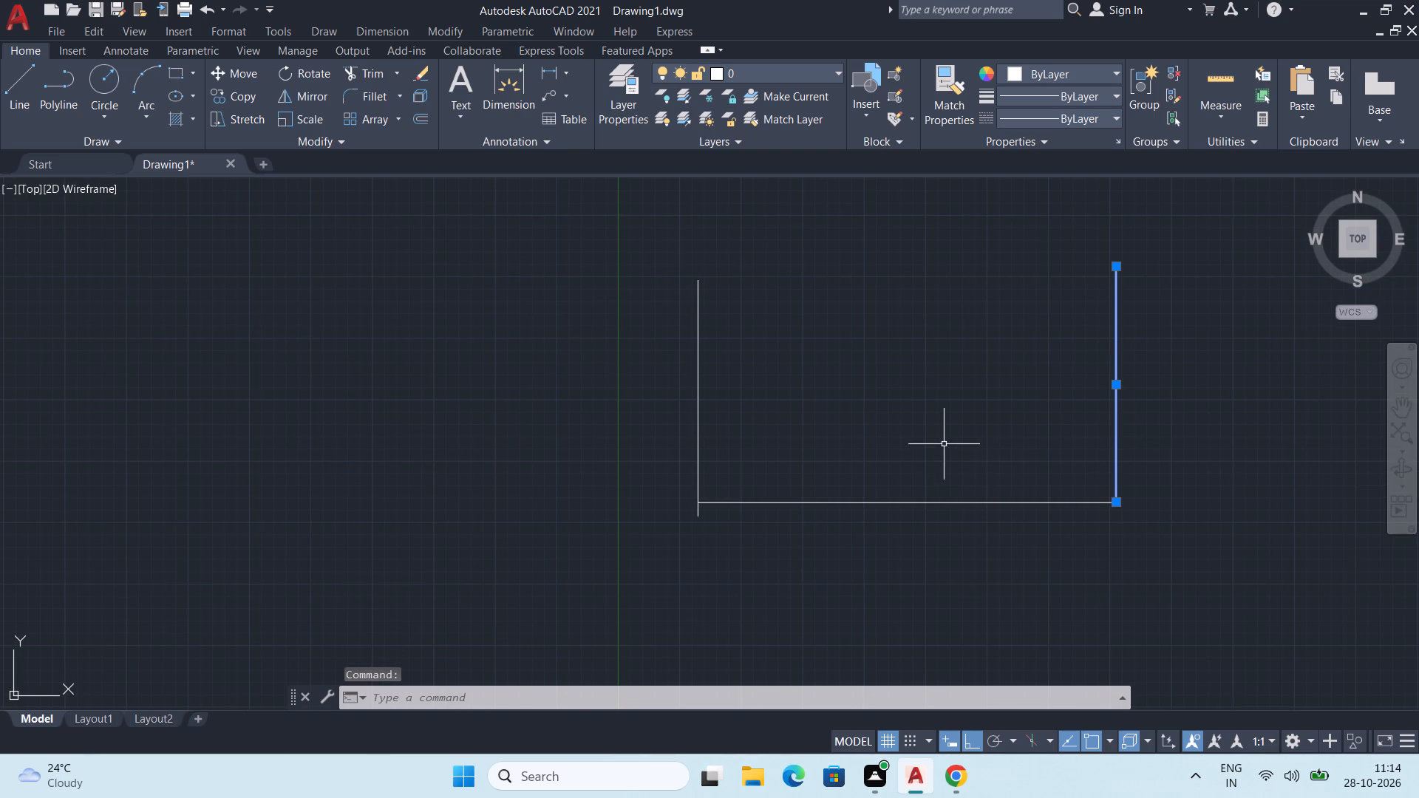
{"action": "key", "text": "Delete"}
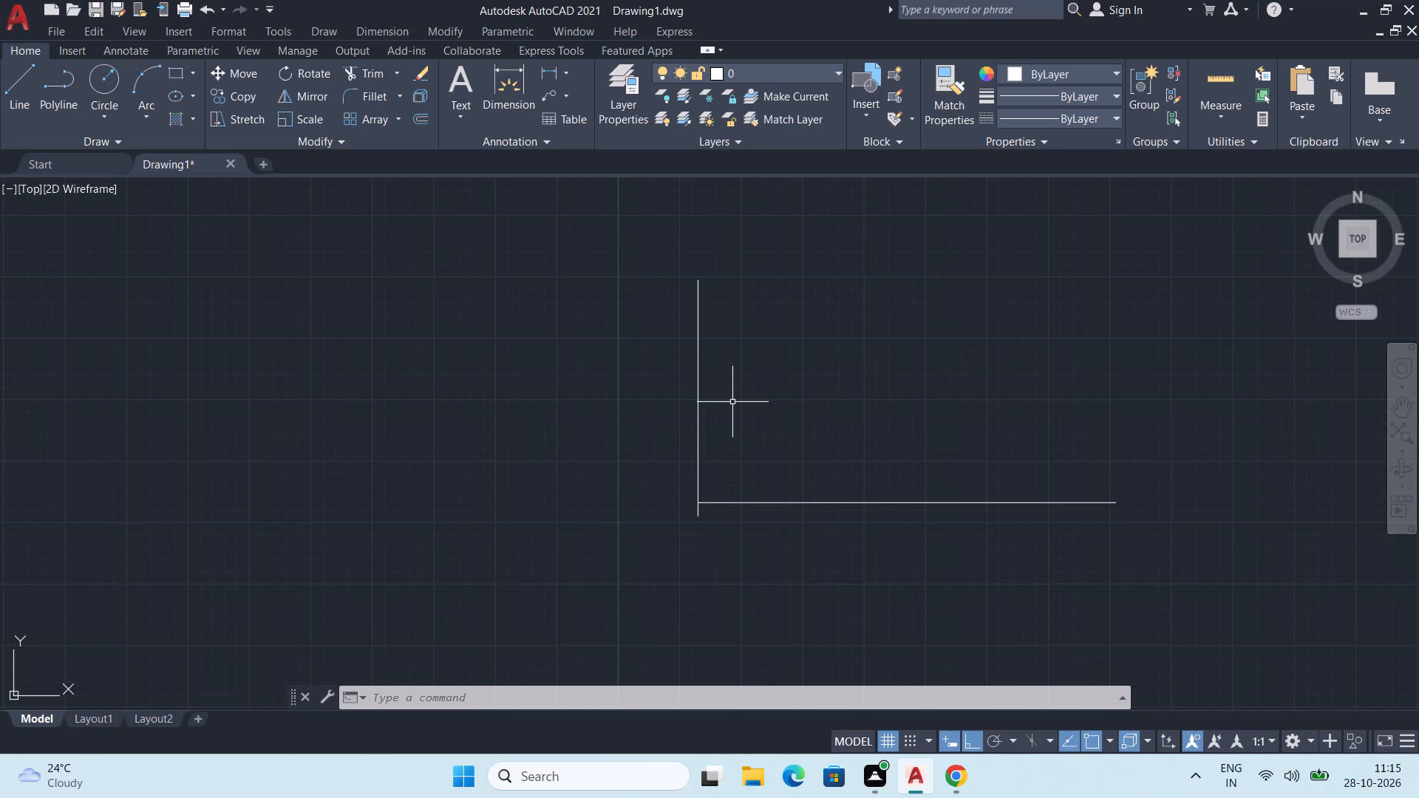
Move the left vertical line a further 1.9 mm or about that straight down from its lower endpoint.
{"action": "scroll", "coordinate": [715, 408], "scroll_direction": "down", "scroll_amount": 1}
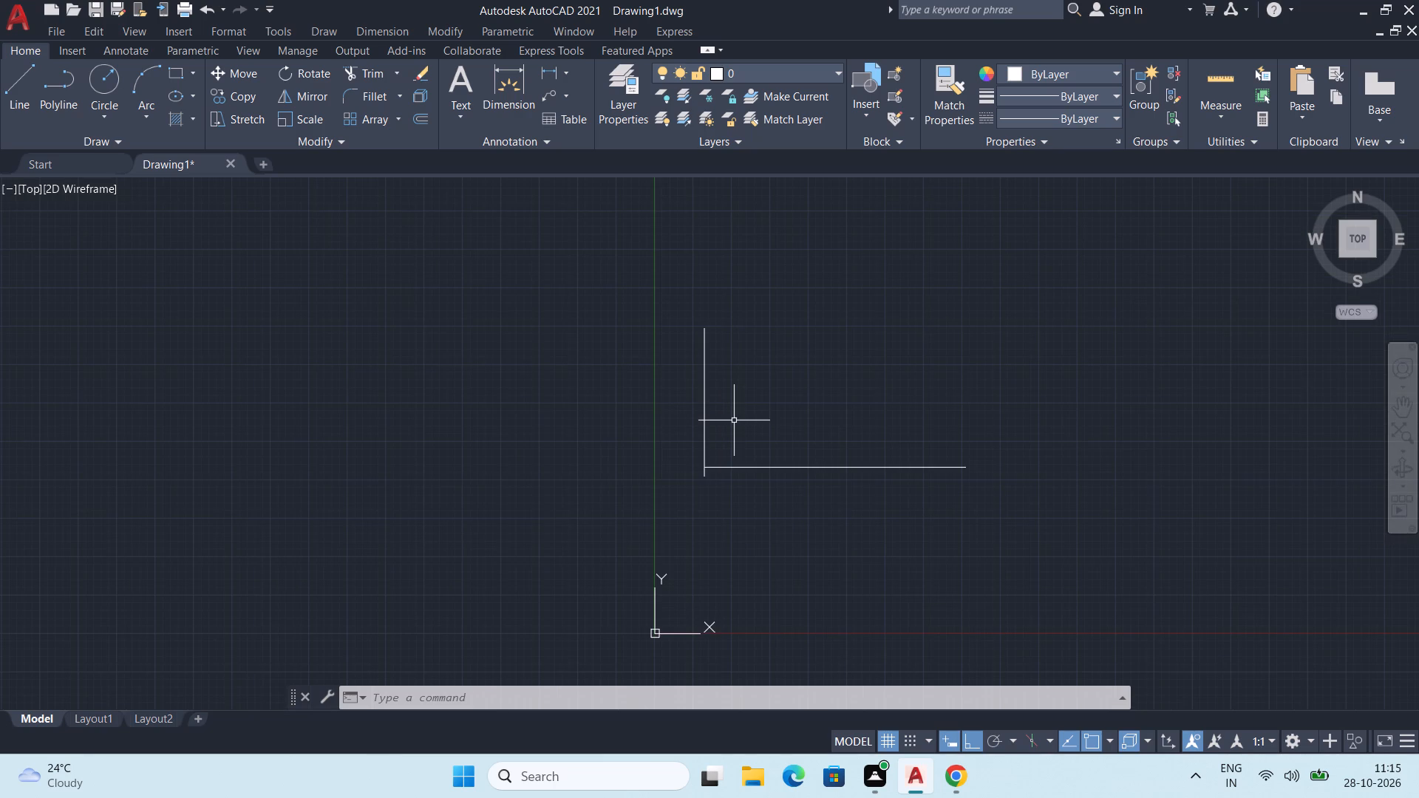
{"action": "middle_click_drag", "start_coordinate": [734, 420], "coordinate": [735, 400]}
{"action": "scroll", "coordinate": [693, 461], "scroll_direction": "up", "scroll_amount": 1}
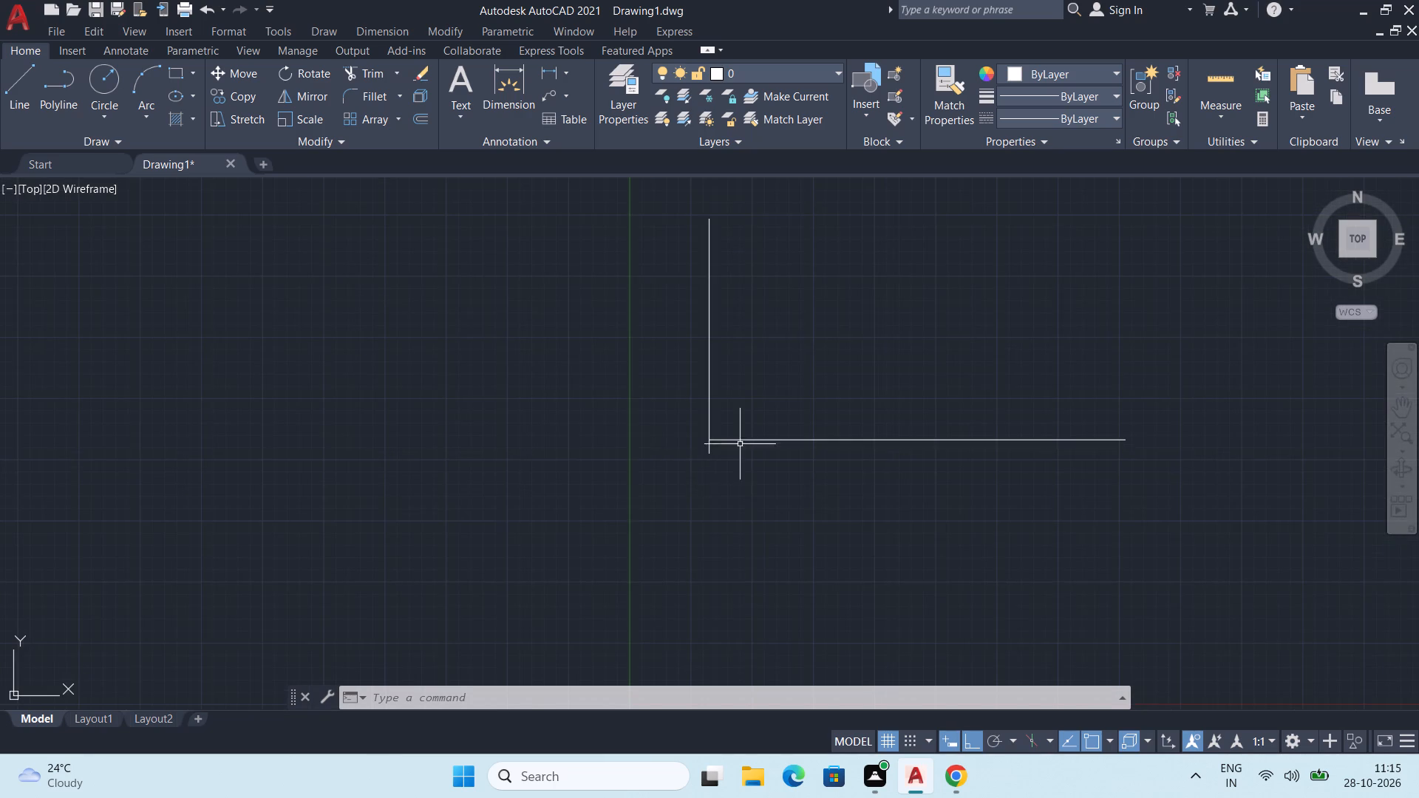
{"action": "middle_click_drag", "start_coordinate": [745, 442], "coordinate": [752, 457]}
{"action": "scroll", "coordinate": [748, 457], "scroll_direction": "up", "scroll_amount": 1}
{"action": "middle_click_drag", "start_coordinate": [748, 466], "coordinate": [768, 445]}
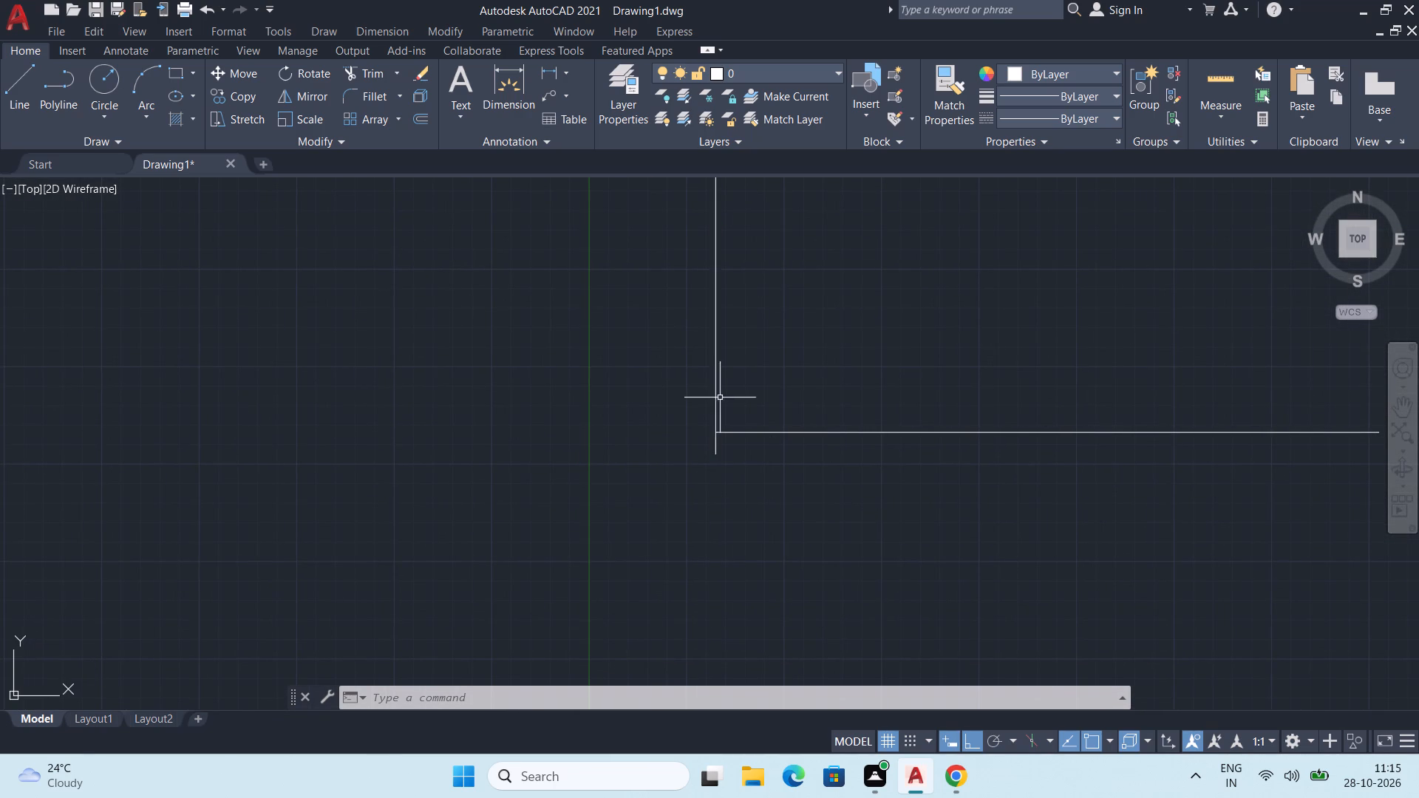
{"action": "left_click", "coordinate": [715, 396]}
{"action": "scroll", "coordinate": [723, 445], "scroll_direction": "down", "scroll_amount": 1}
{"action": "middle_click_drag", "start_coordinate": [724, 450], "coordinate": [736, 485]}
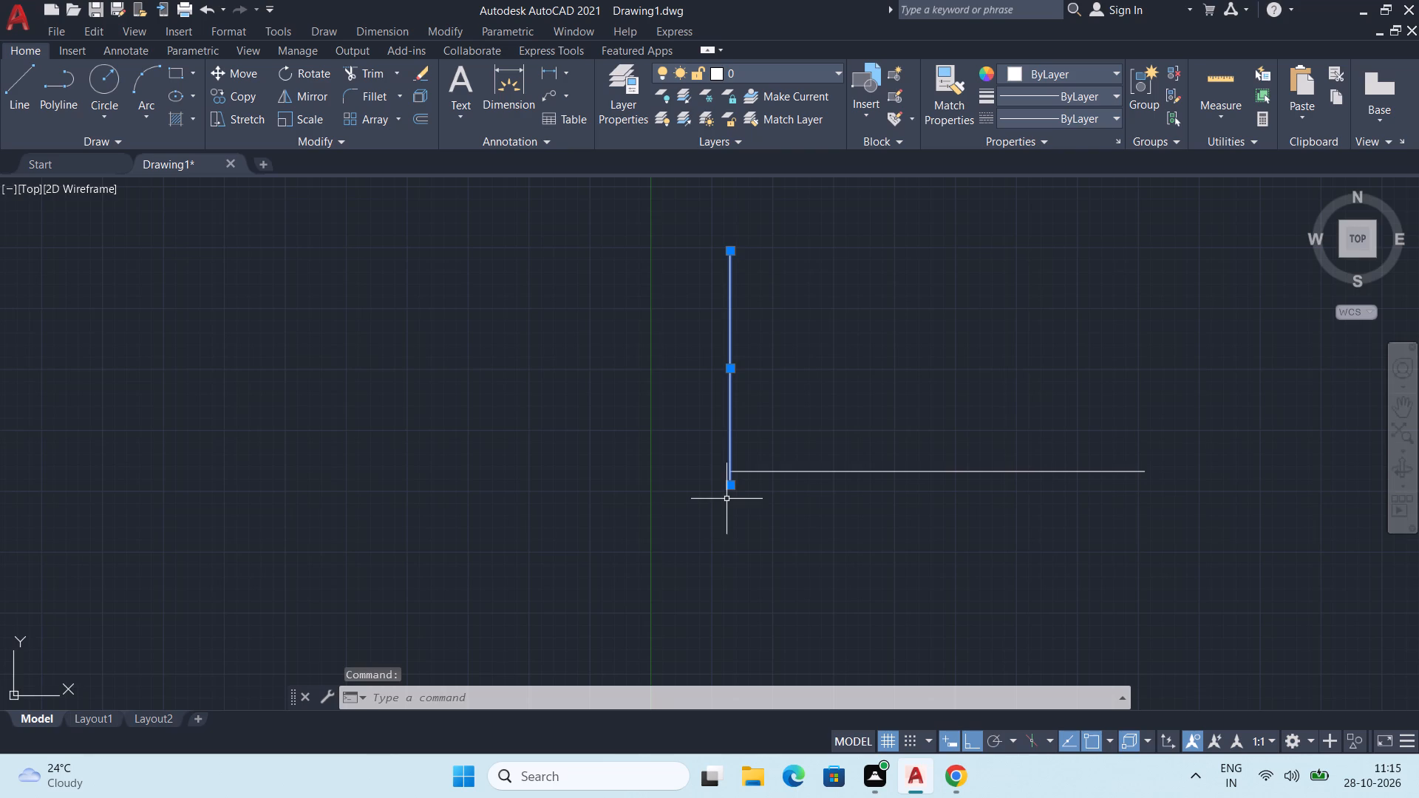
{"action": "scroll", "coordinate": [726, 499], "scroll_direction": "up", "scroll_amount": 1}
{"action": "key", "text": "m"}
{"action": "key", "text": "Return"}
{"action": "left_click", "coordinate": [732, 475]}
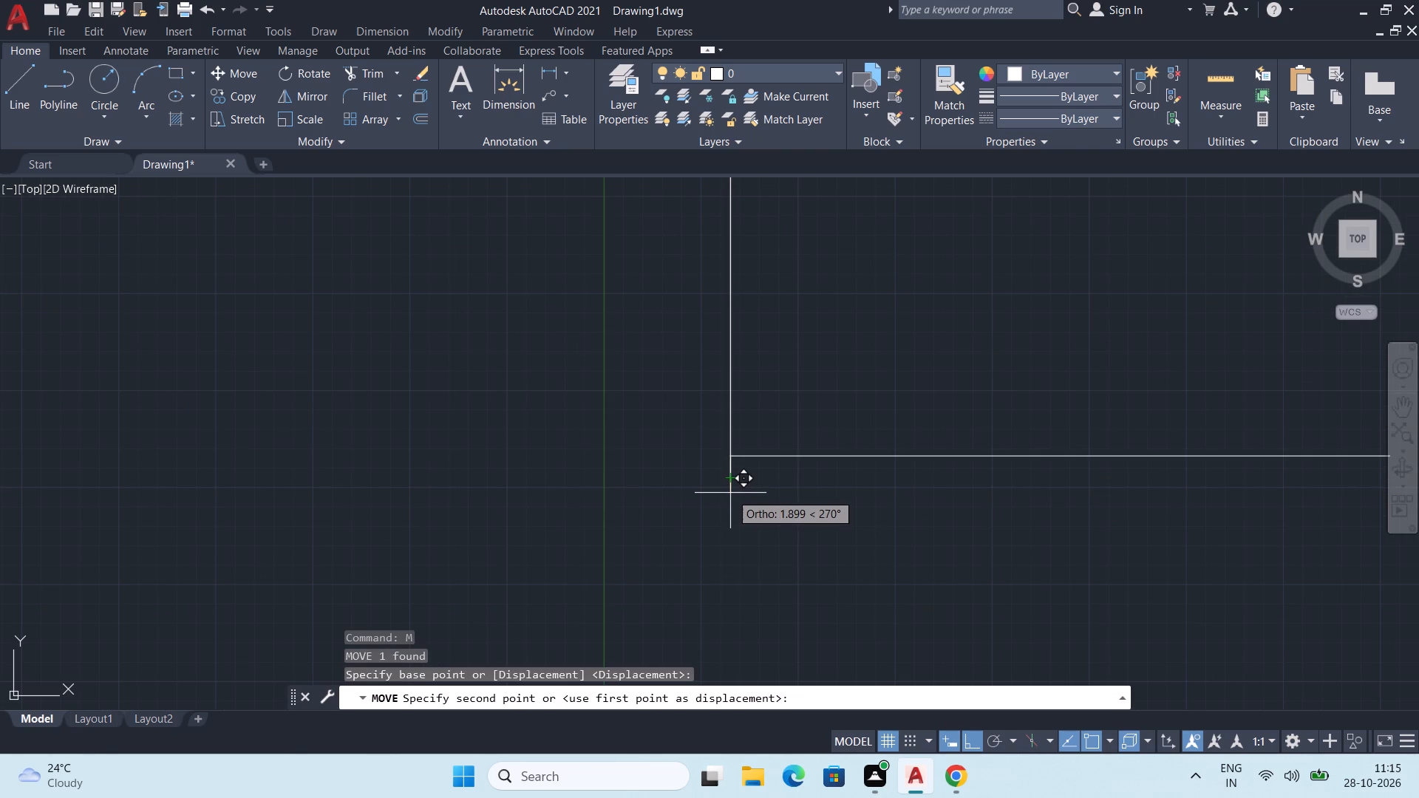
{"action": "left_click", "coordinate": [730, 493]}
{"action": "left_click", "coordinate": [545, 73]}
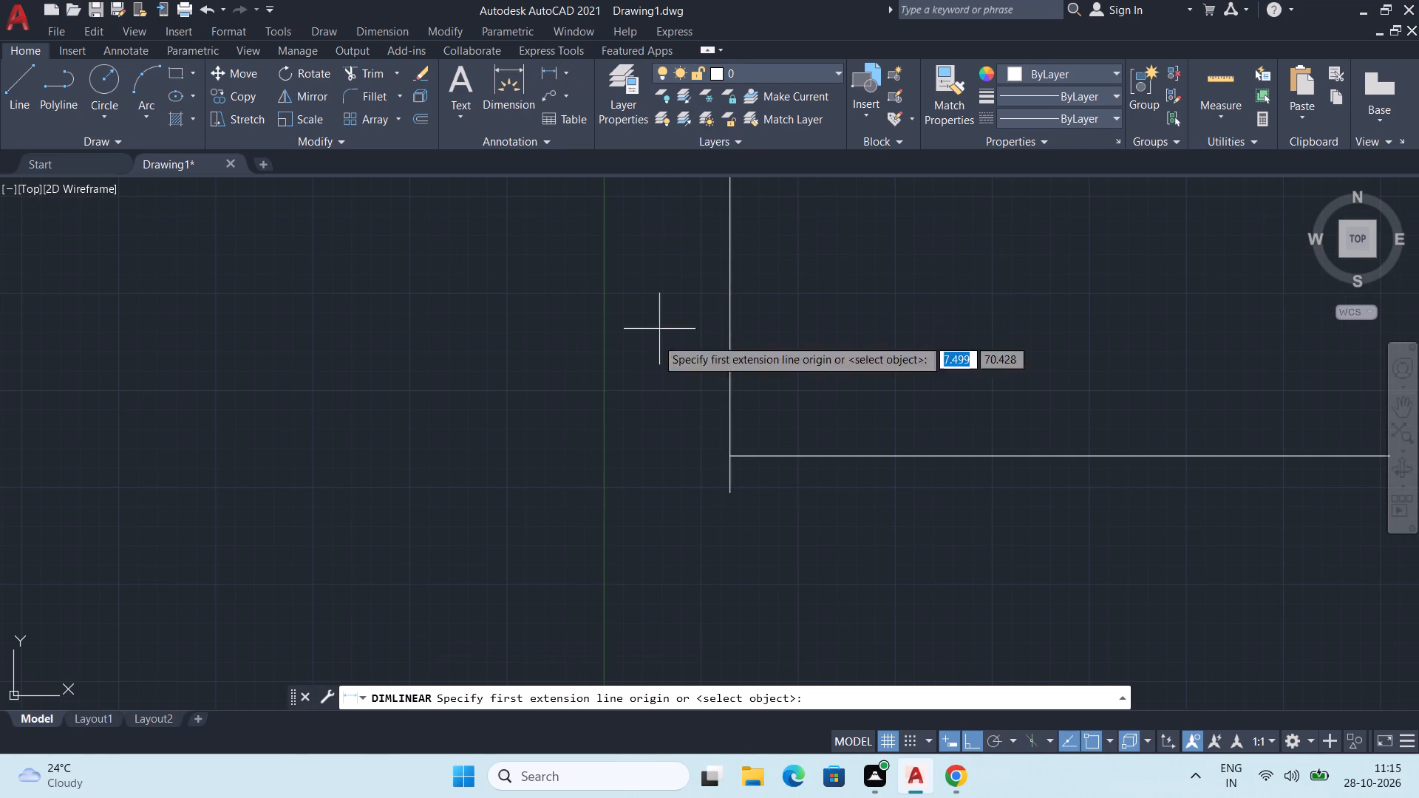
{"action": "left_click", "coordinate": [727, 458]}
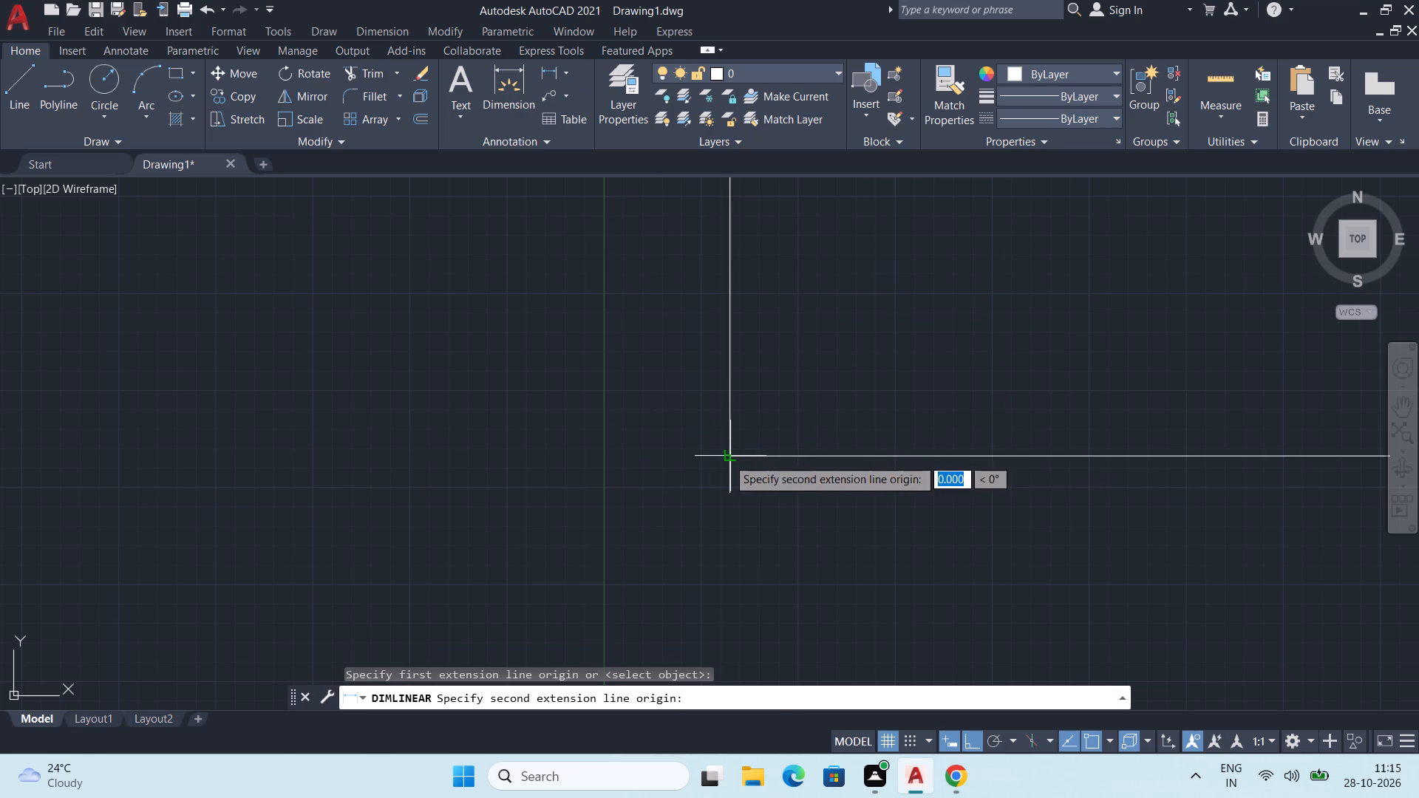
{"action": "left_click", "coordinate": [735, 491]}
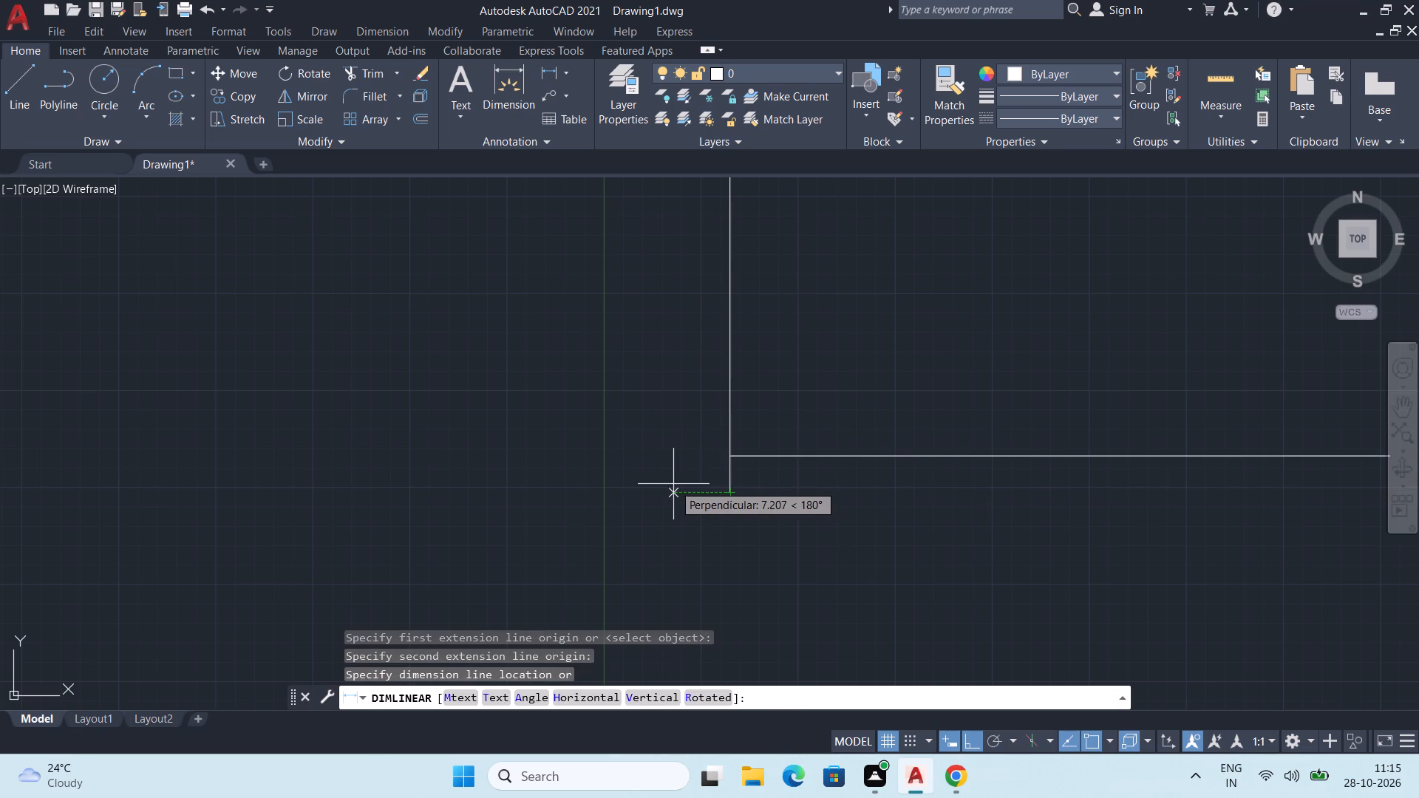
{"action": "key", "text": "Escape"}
Delete the vertical line at the left end of the base line.
{"action": "scroll", "coordinate": [763, 448], "scroll_direction": "down", "scroll_amount": 1}
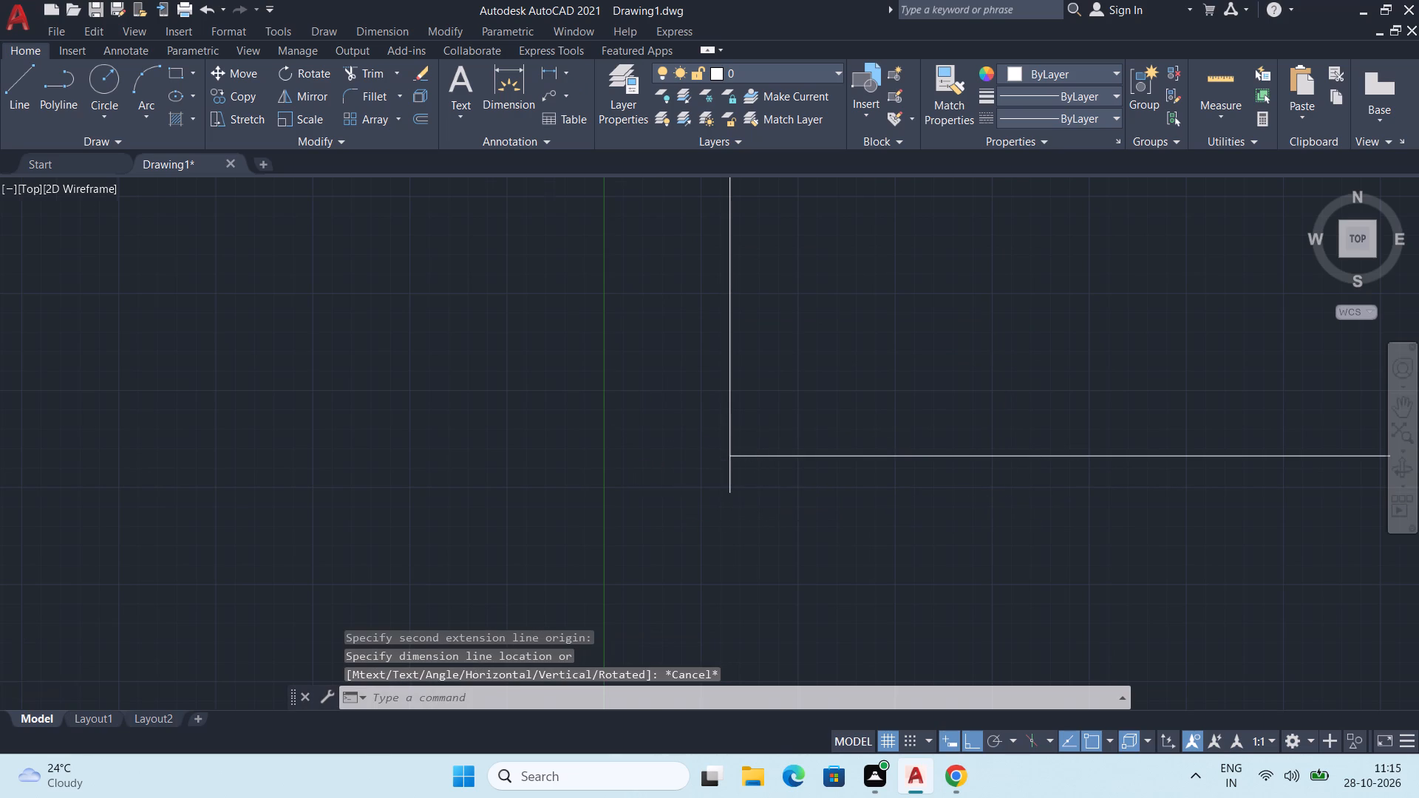
{"action": "left_click", "coordinate": [740, 388]}
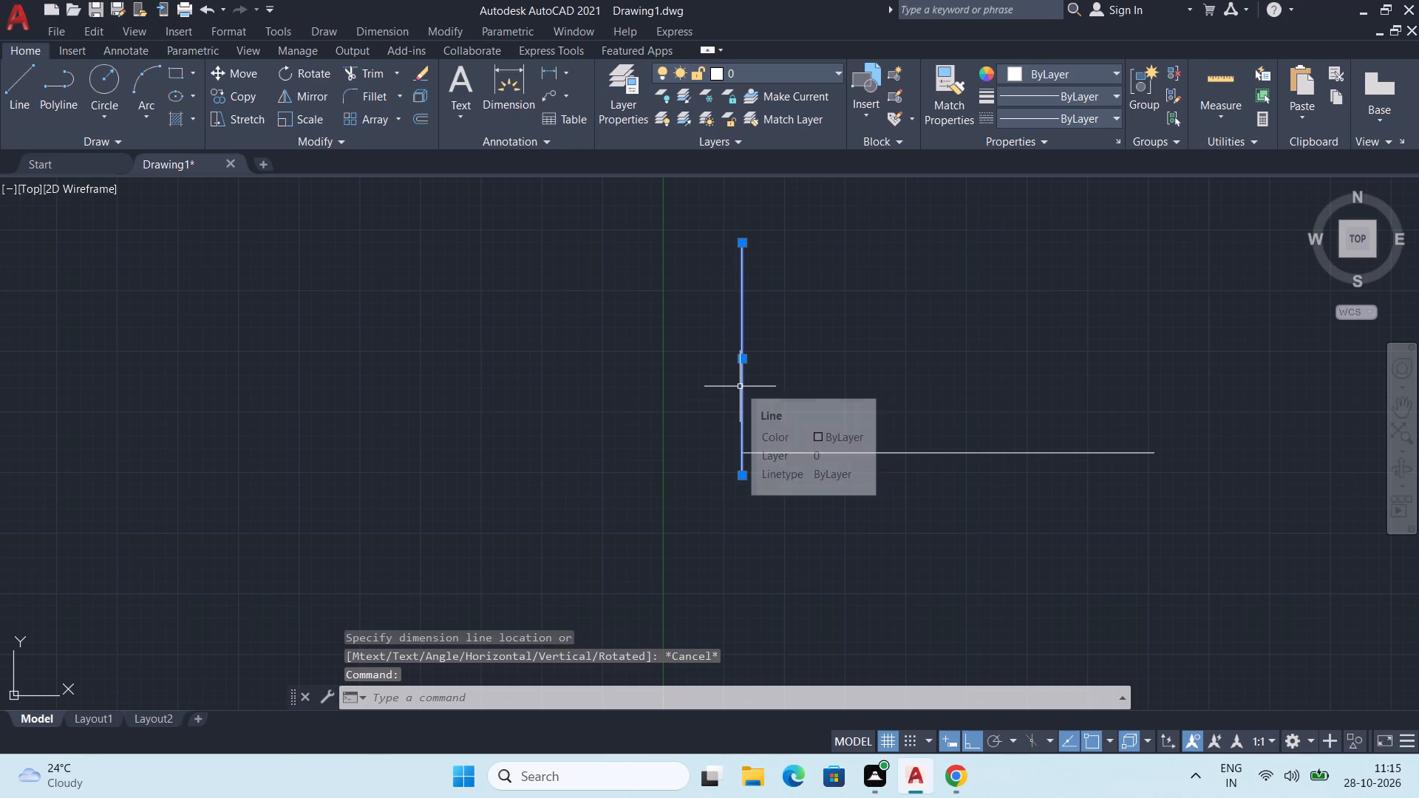
{"action": "key", "text": "Delete"}
Draw a 5 mm vertical line downward from the left endpoint of the base line.
{"action": "middle_click", "coordinate": [746, 466]}
{"action": "key", "text": "l"}
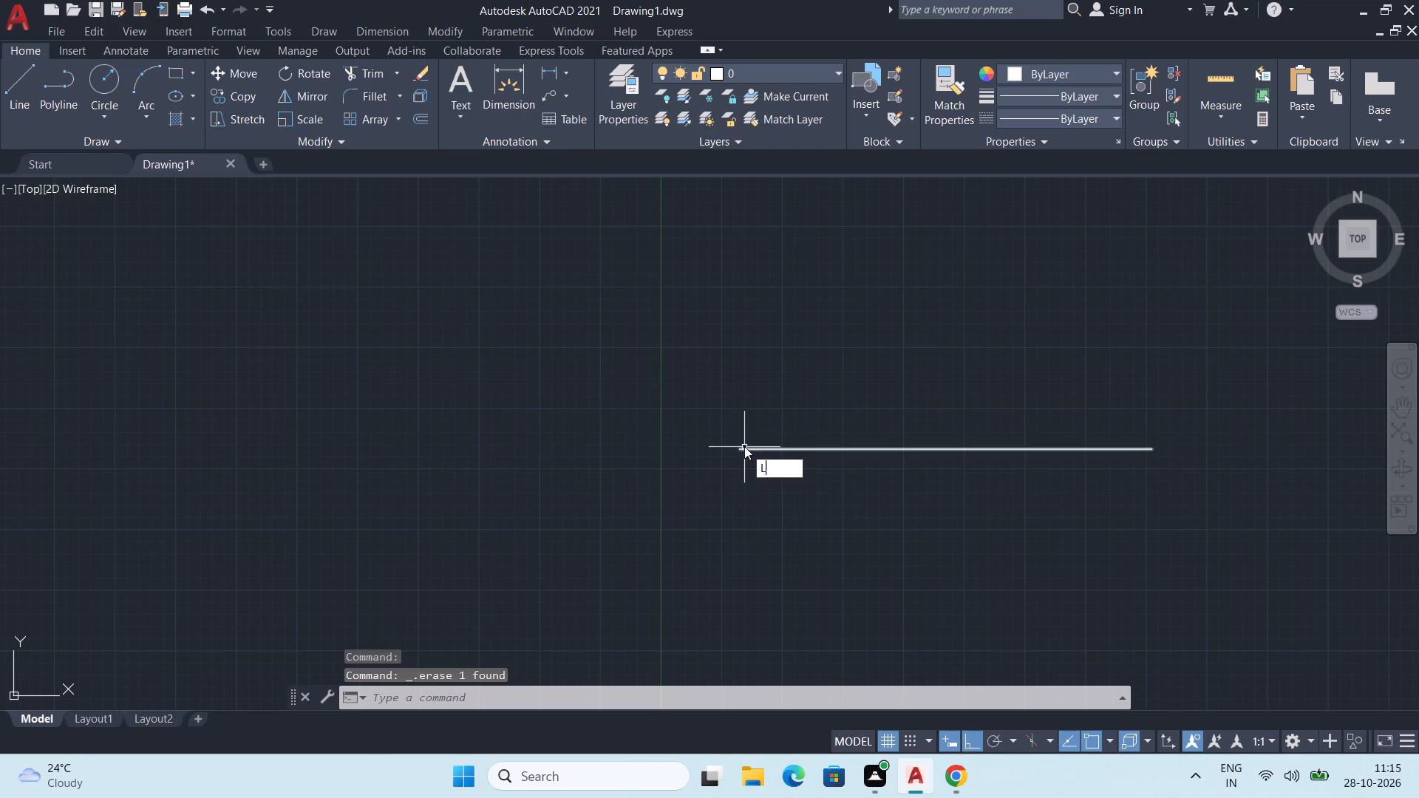
{"action": "key", "text": "Return"}
{"action": "scroll", "coordinate": [750, 449], "scroll_direction": "up", "scroll_amount": 2}
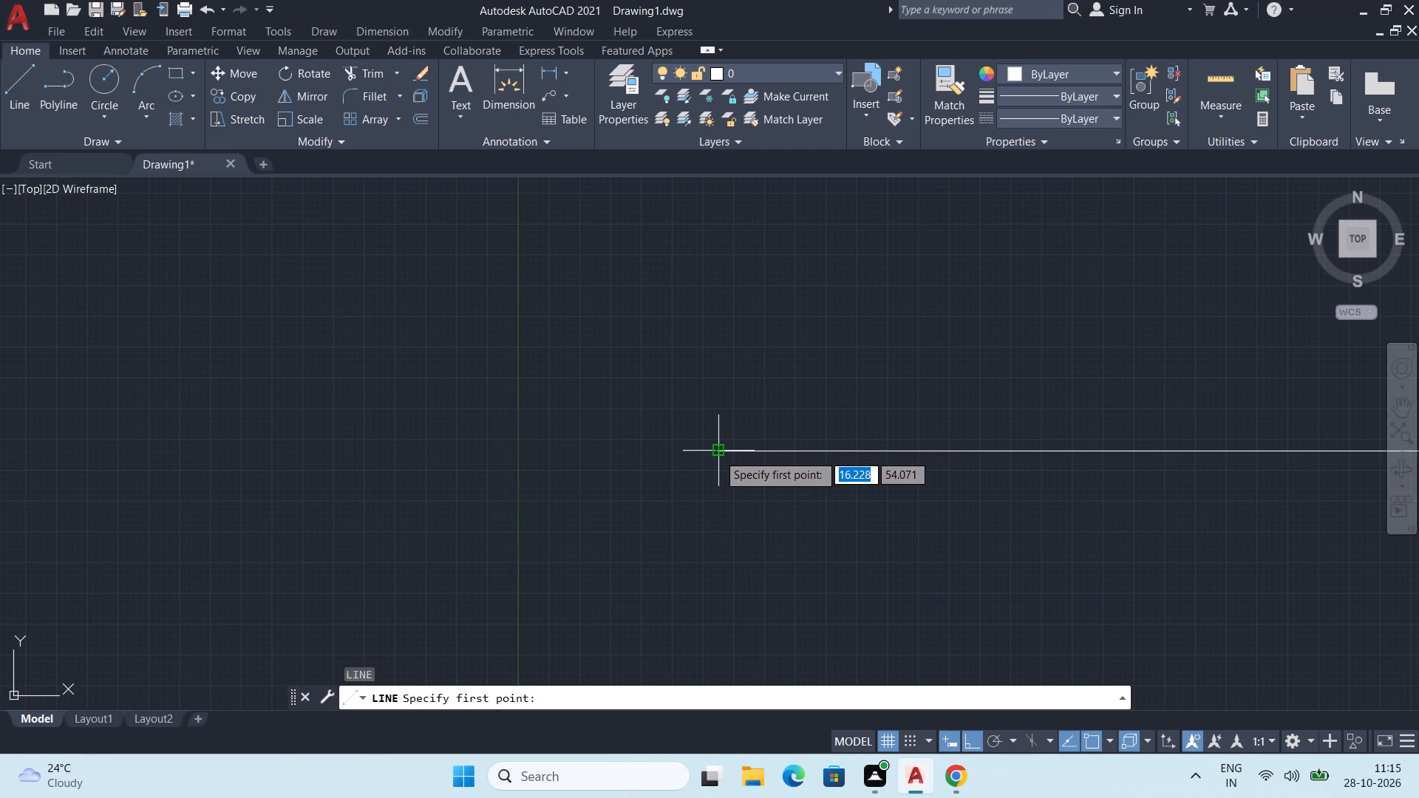
{"action": "left_click", "coordinate": [715, 454]}
{"action": "key", "text": "5"}
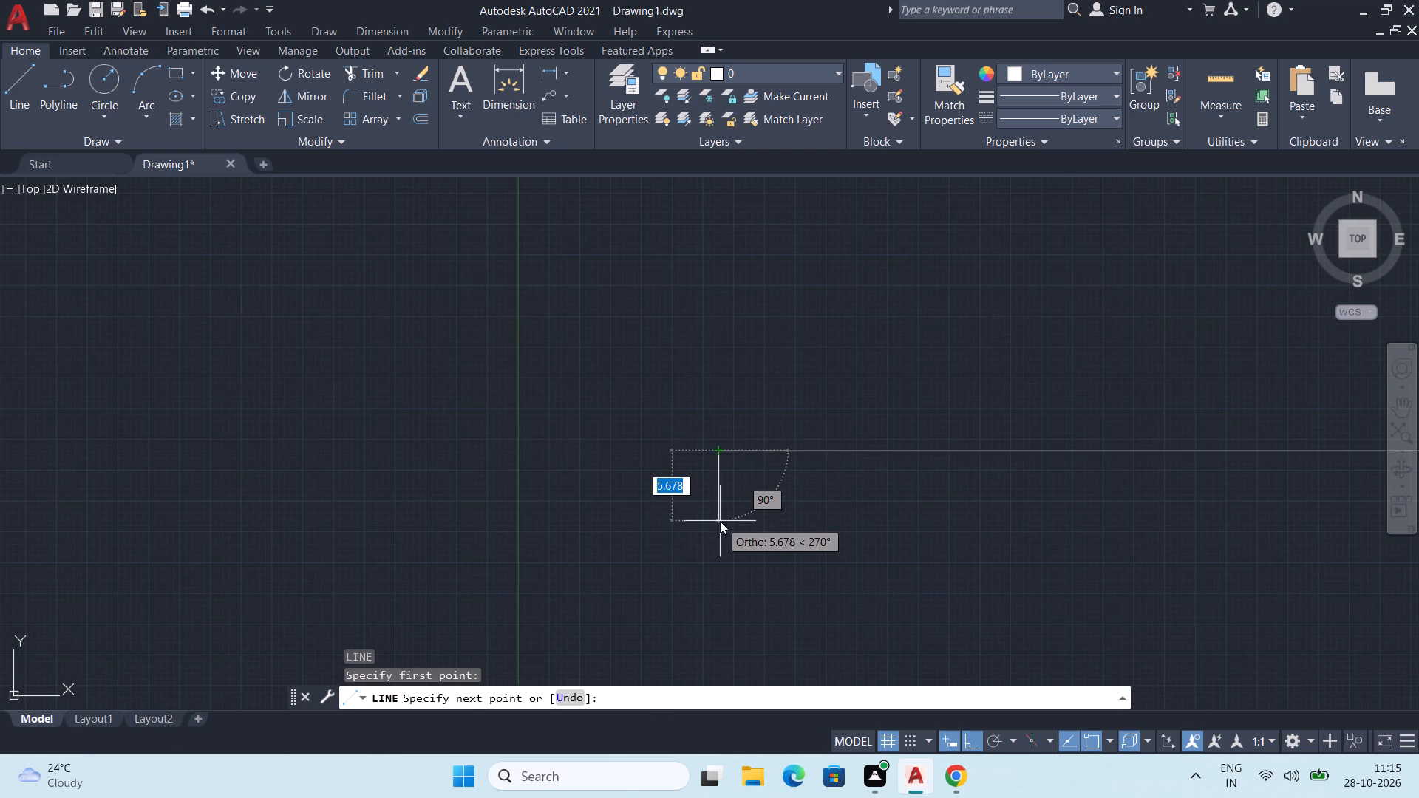
{"action": "key", "text": "Return"}
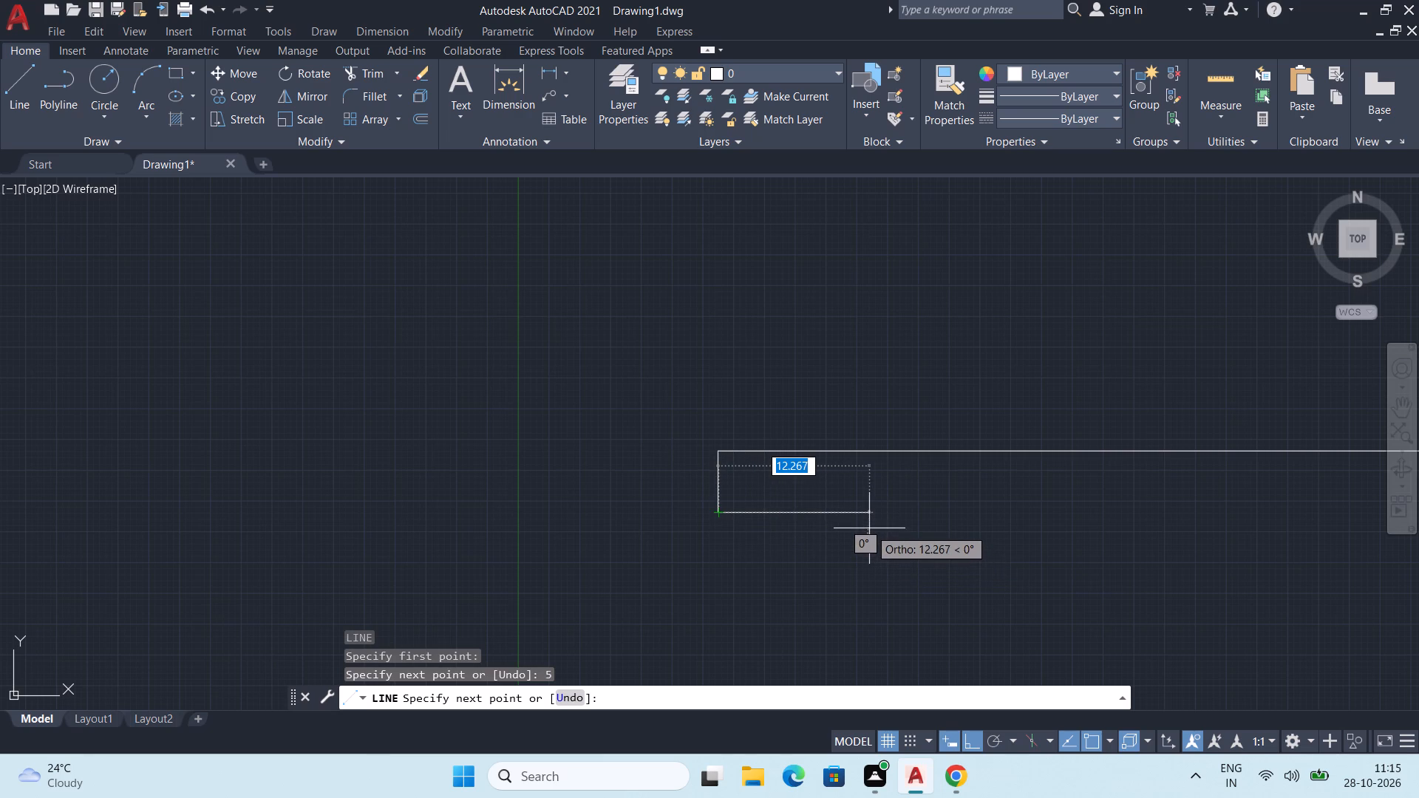
{"action": "key", "text": "Escape"}
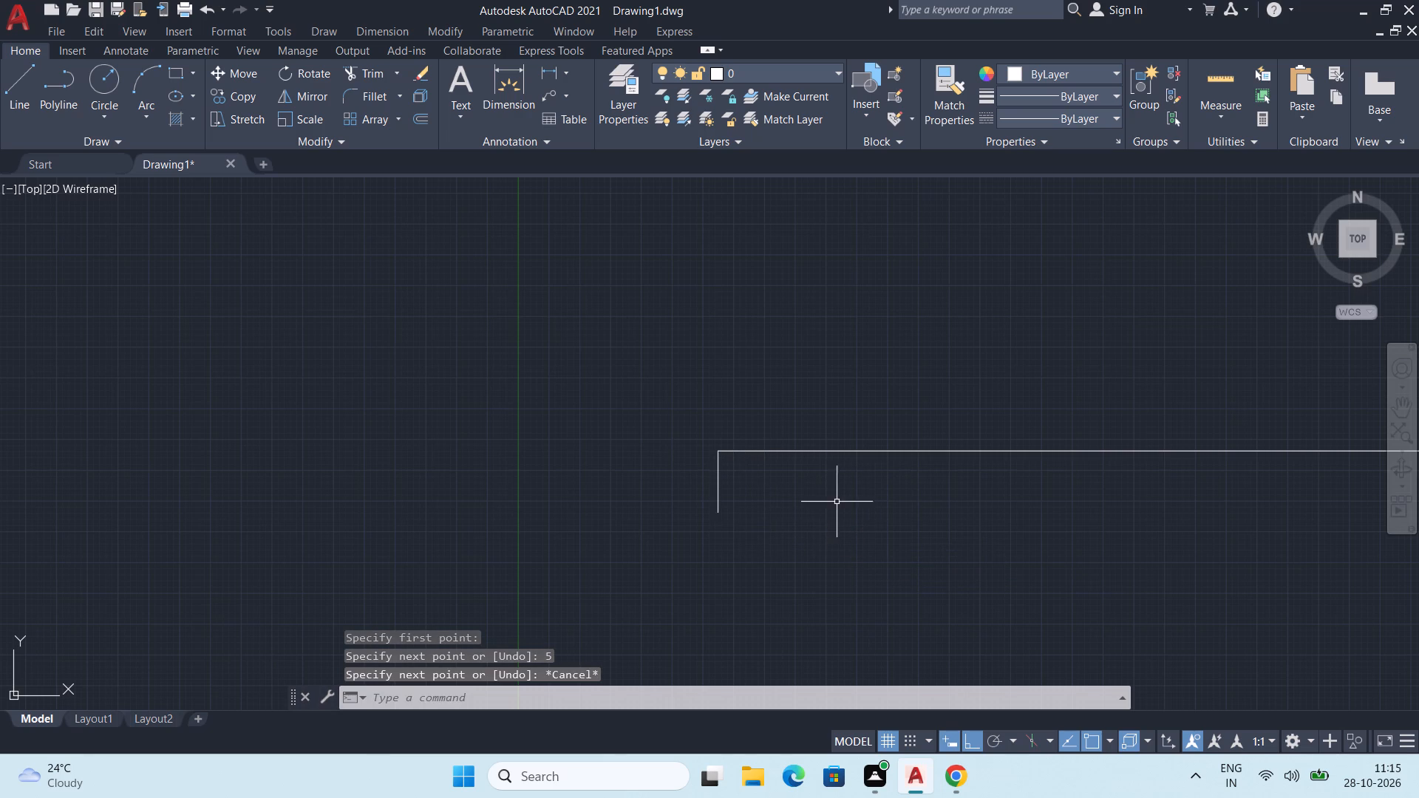
Stretch the upper end of the 5 mm vertical line 43 mm straight up from the base line.
{"action": "scroll", "coordinate": [838, 494], "scroll_direction": "down", "scroll_amount": 1}
{"action": "middle_click_drag", "start_coordinate": [864, 508], "coordinate": [809, 488]}
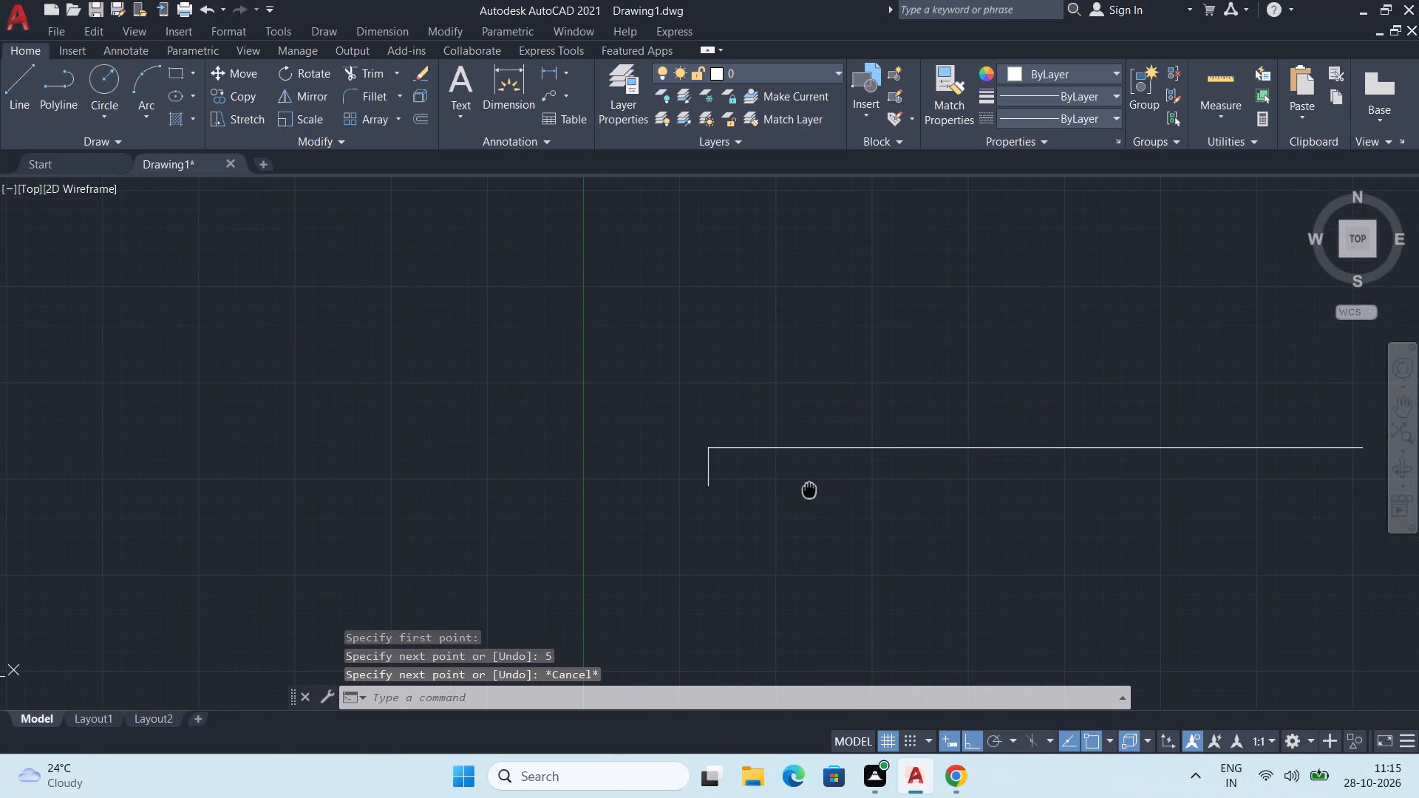
{"action": "middle_click_drag", "start_coordinate": [809, 488], "coordinate": [808, 490]}
{"action": "scroll", "coordinate": [806, 490], "scroll_direction": "down", "scroll_amount": 1}
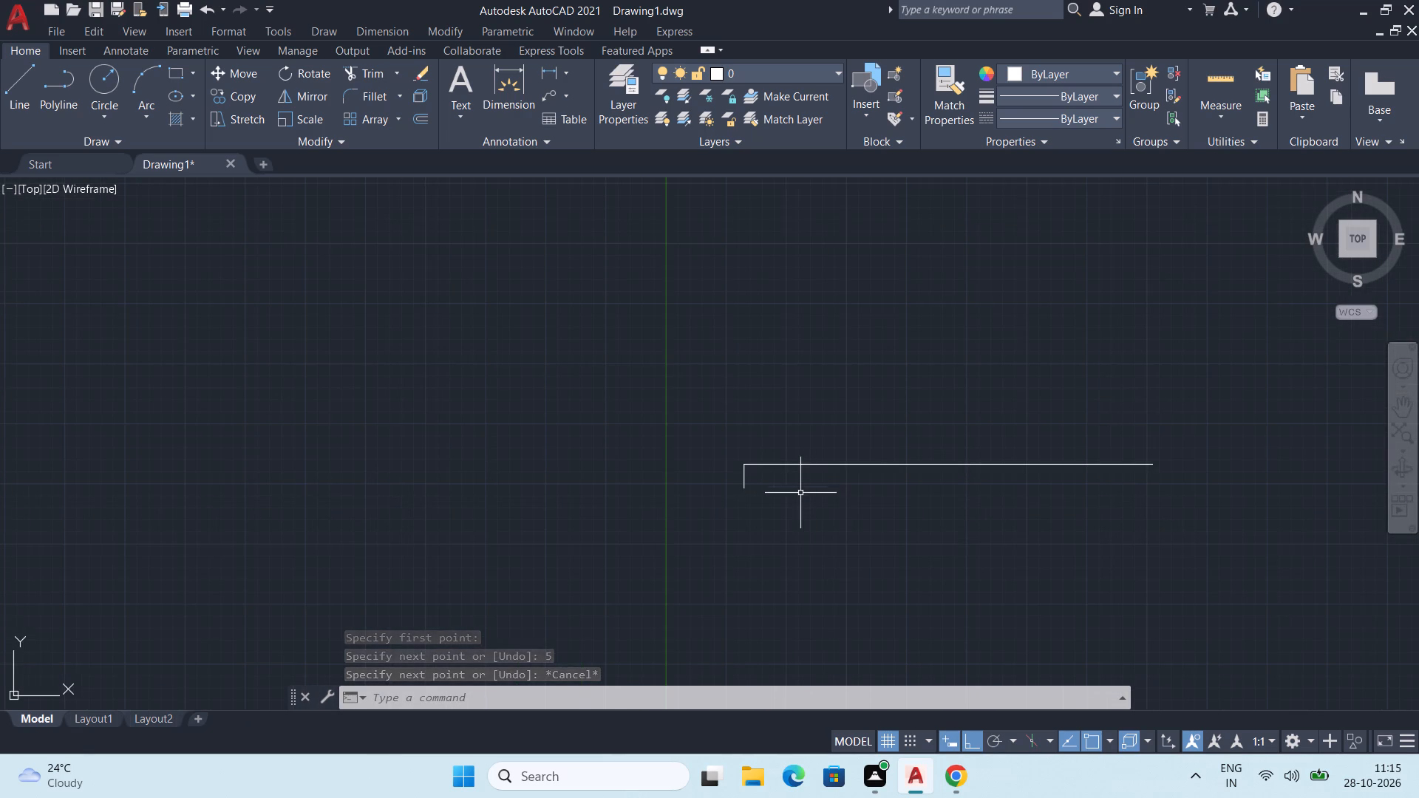
{"action": "middle_click_drag", "start_coordinate": [802, 495], "coordinate": [777, 501]}
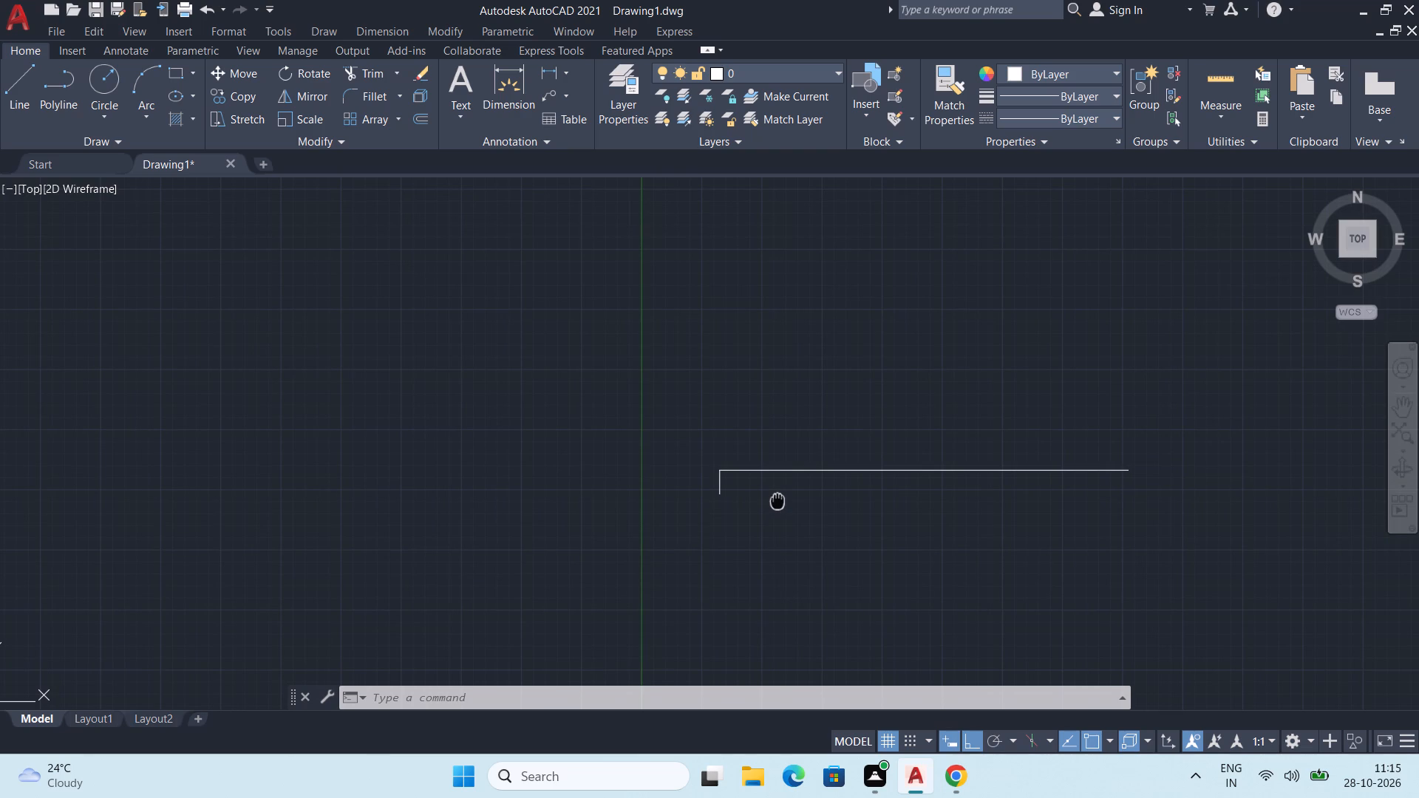
{"action": "middle_click_drag", "start_coordinate": [777, 501], "coordinate": [775, 504]}
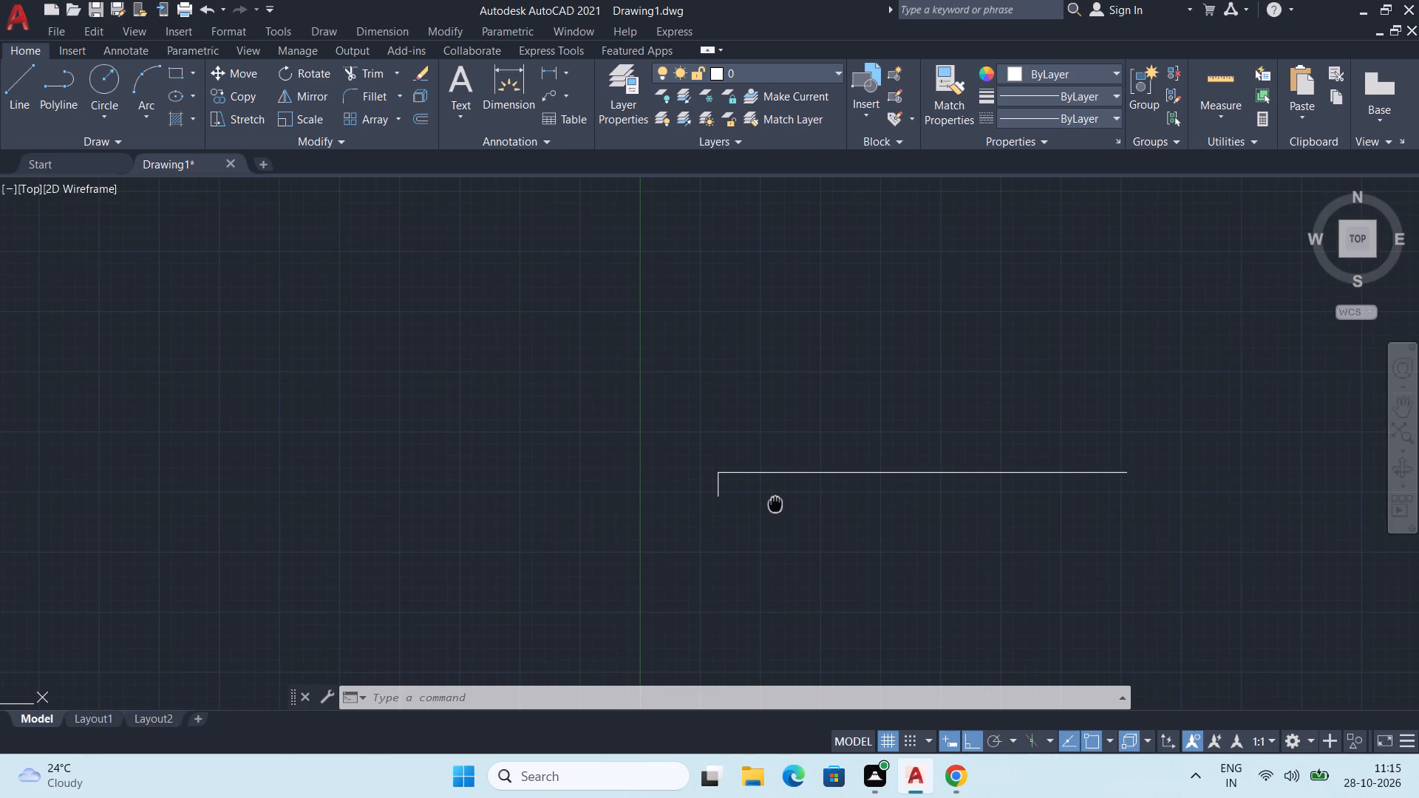
{"action": "middle_click_drag", "start_coordinate": [775, 504], "coordinate": [775, 510]}
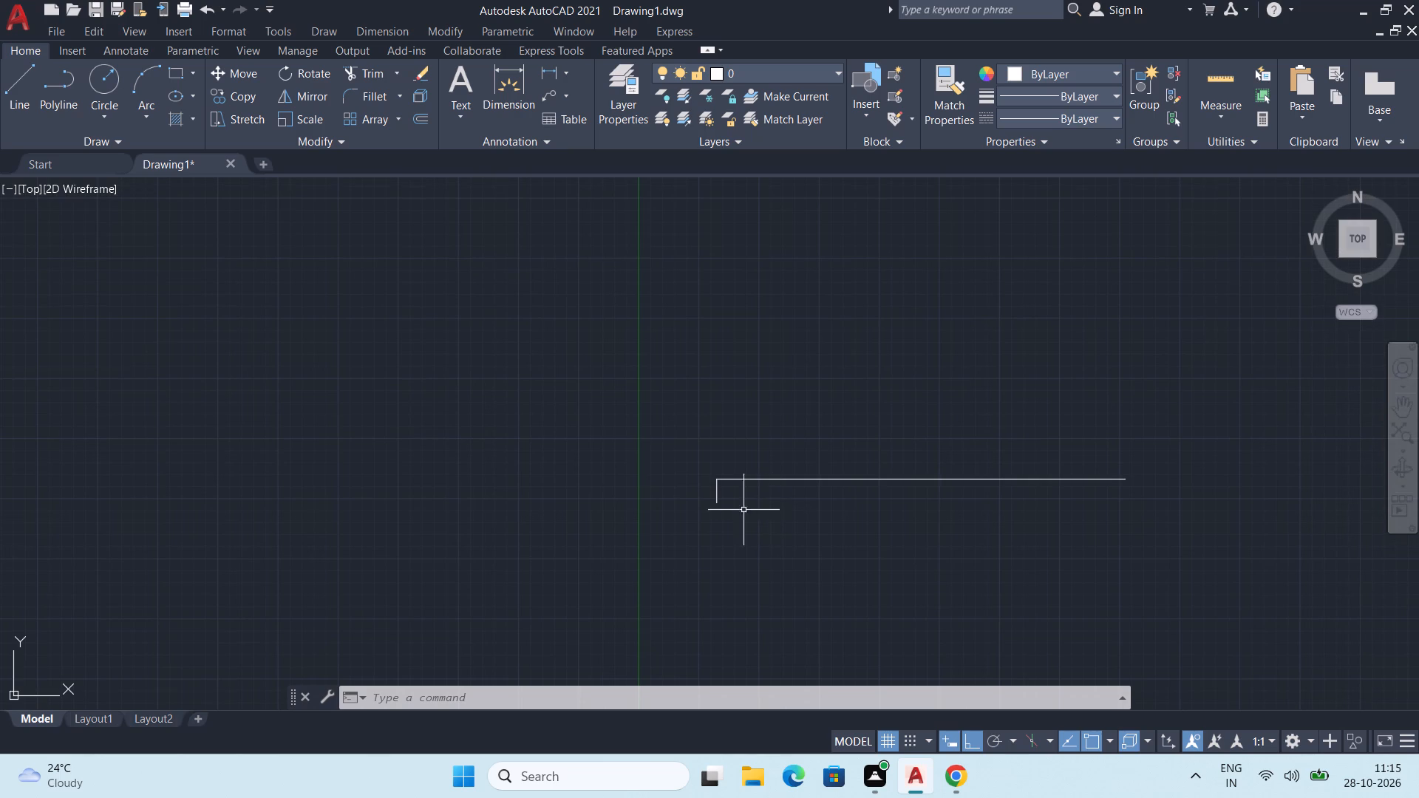
{"action": "scroll", "coordinate": [707, 492], "scroll_direction": "up", "scroll_amount": 1}
{"action": "middle_click_drag", "start_coordinate": [766, 502], "coordinate": [741, 493]}
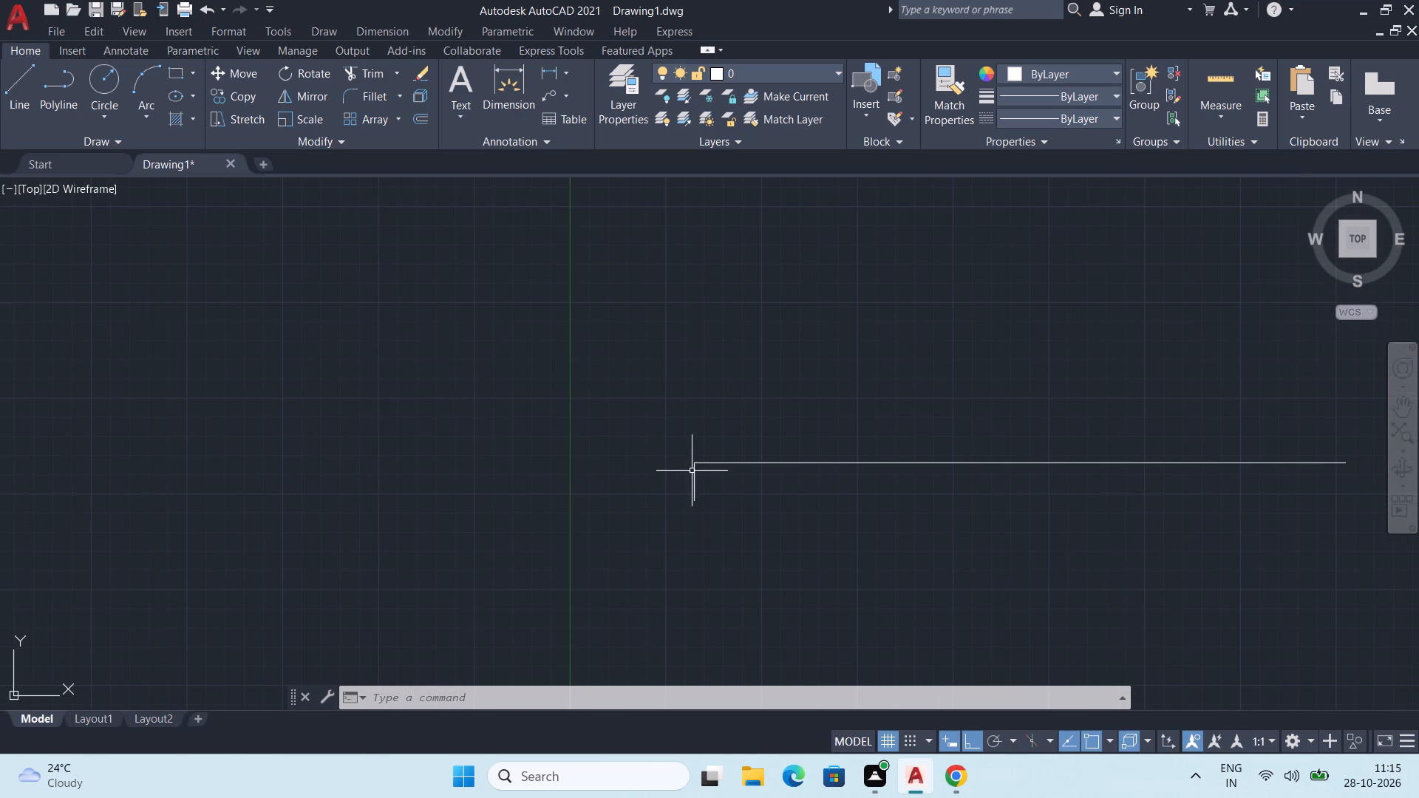
{"action": "middle_click_drag", "start_coordinate": [700, 466], "coordinate": [703, 526]}
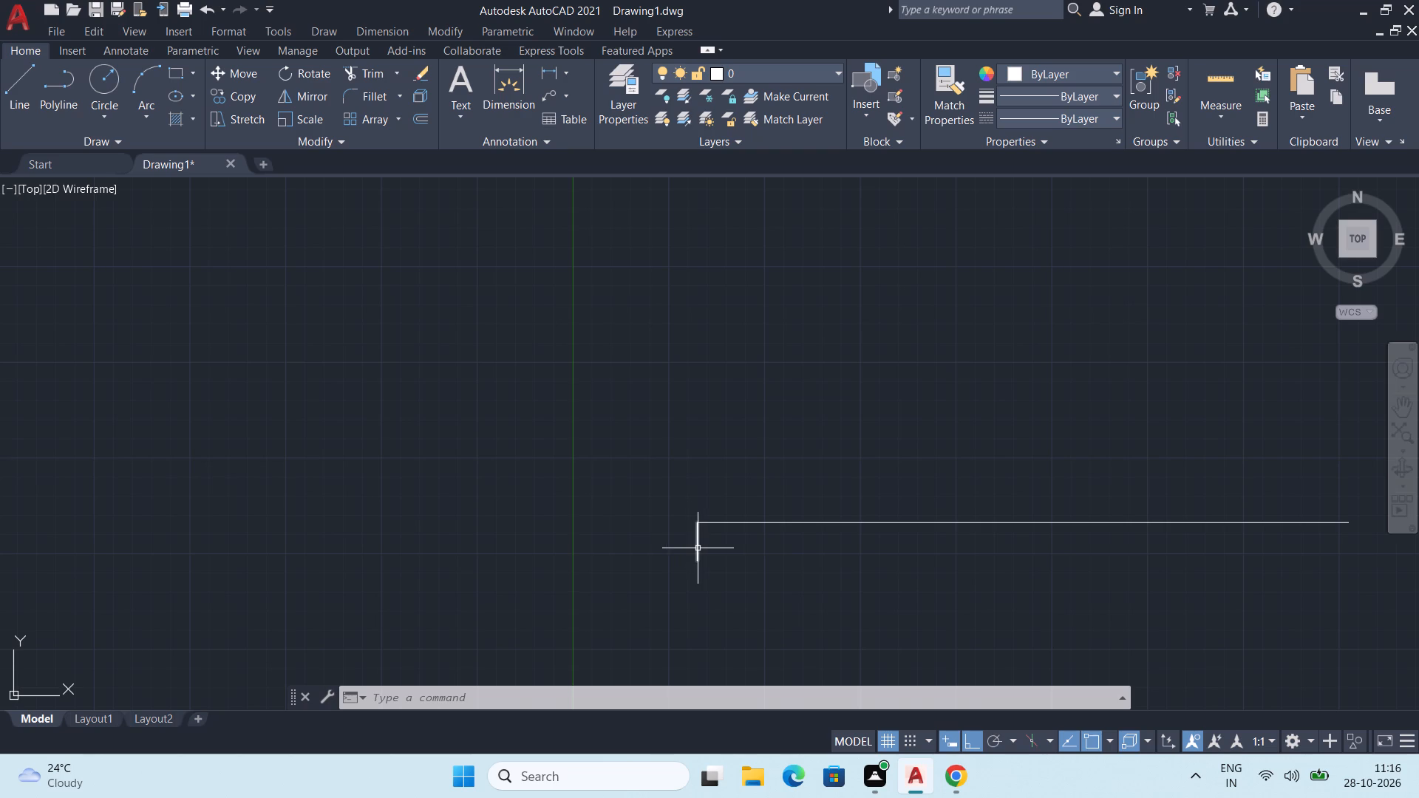
{"action": "left_click", "coordinate": [696, 548]}
{"action": "left_click", "coordinate": [696, 521]}
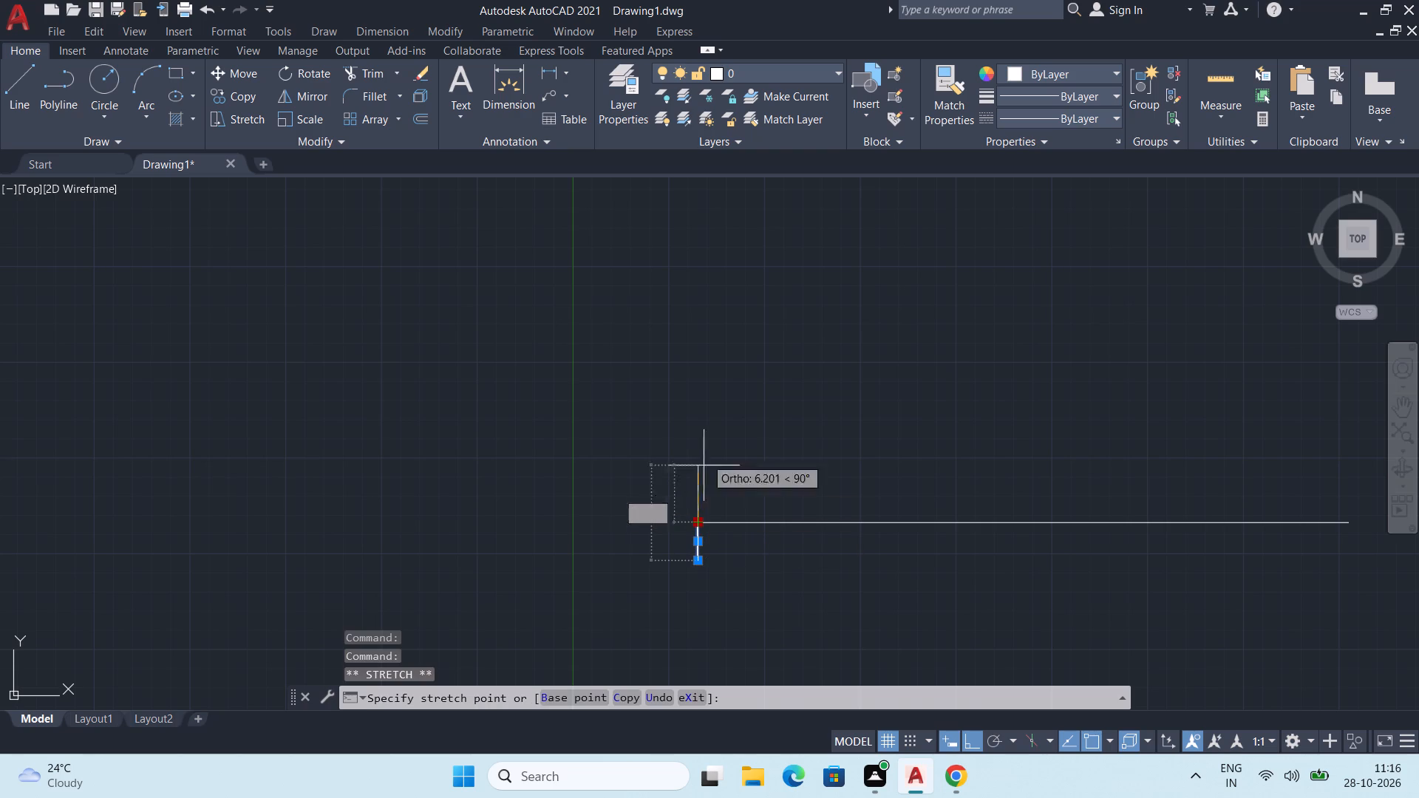
{"action": "key", "text": "1"}
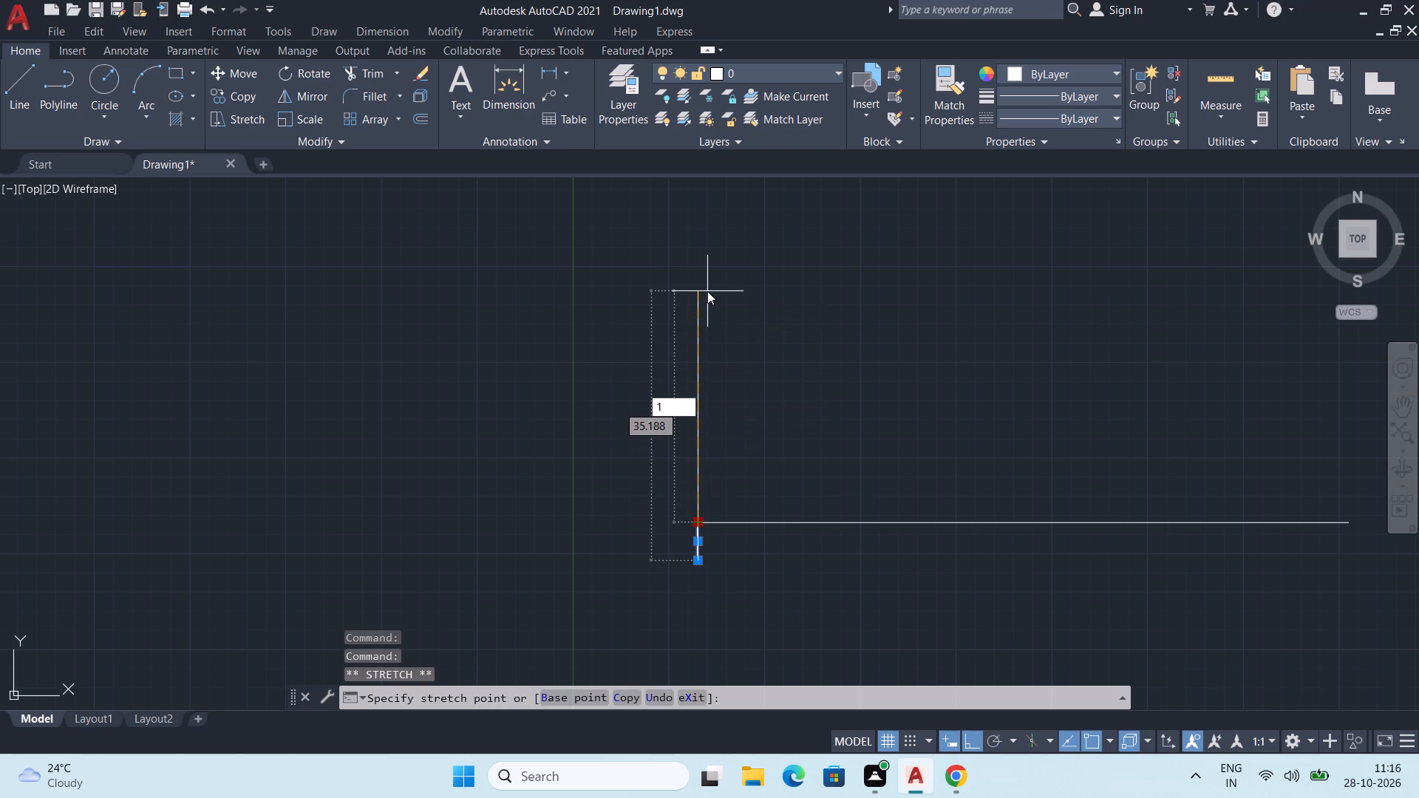
{"action": "key", "text": "BackSpace"}
{"action": "type", "text": "43"}
{"action": "key", "text": "Return"}
{"action": "key", "text": "space"}
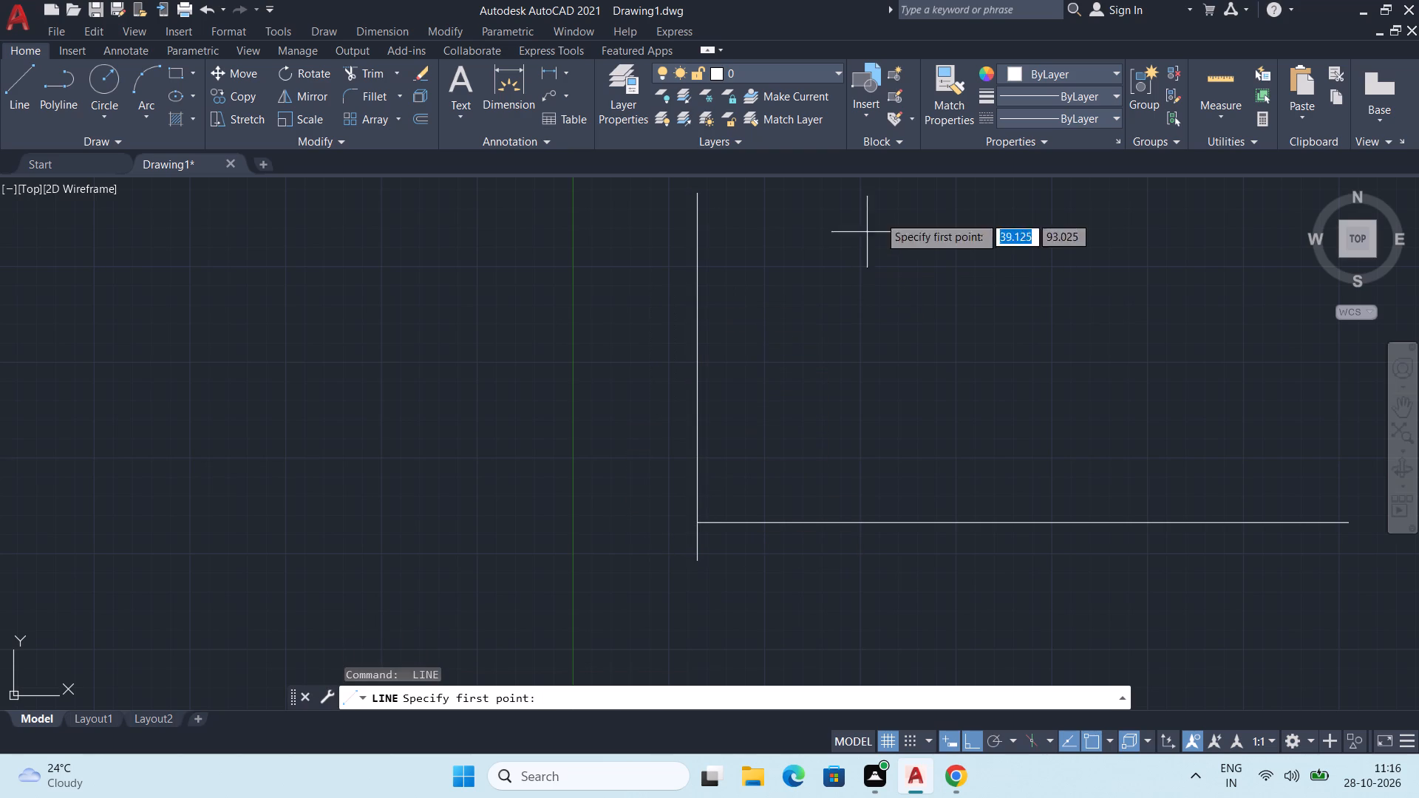
Check the left vertical line's full length with a trial linear dimension between its endpoints, without placing the dimension.
{"action": "left_click", "coordinate": [548, 66]}
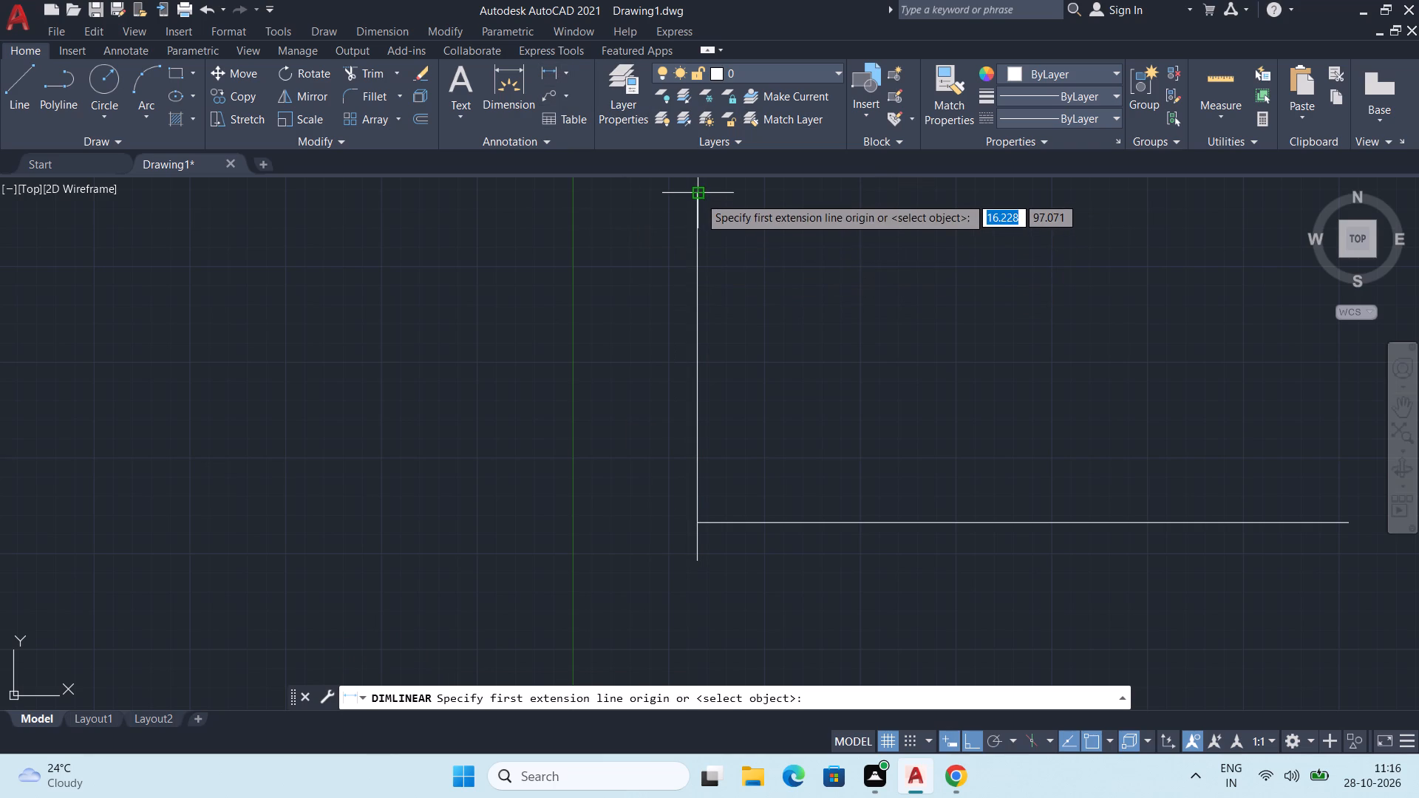
{"action": "left_click", "coordinate": [698, 197]}
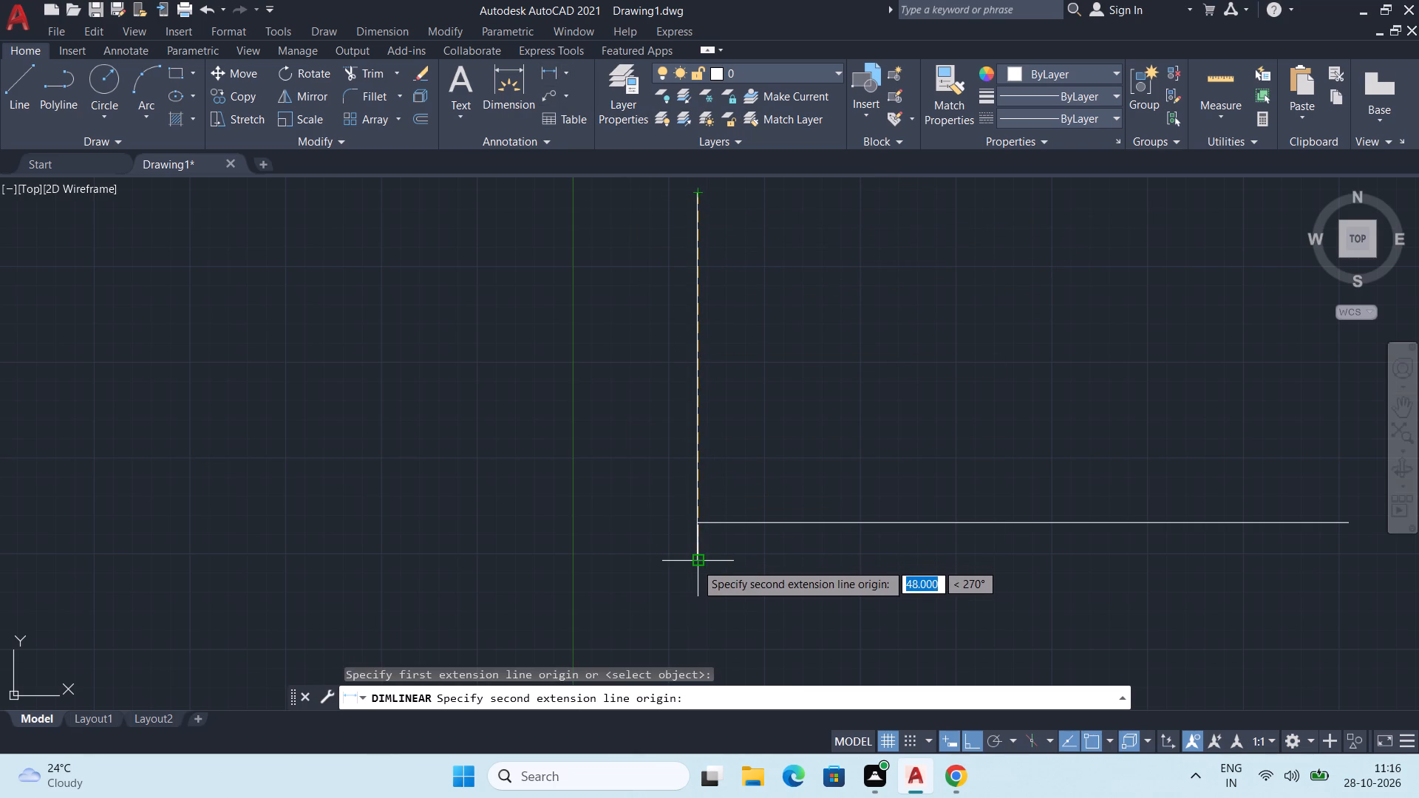
{"action": "left_click", "coordinate": [695, 563]}
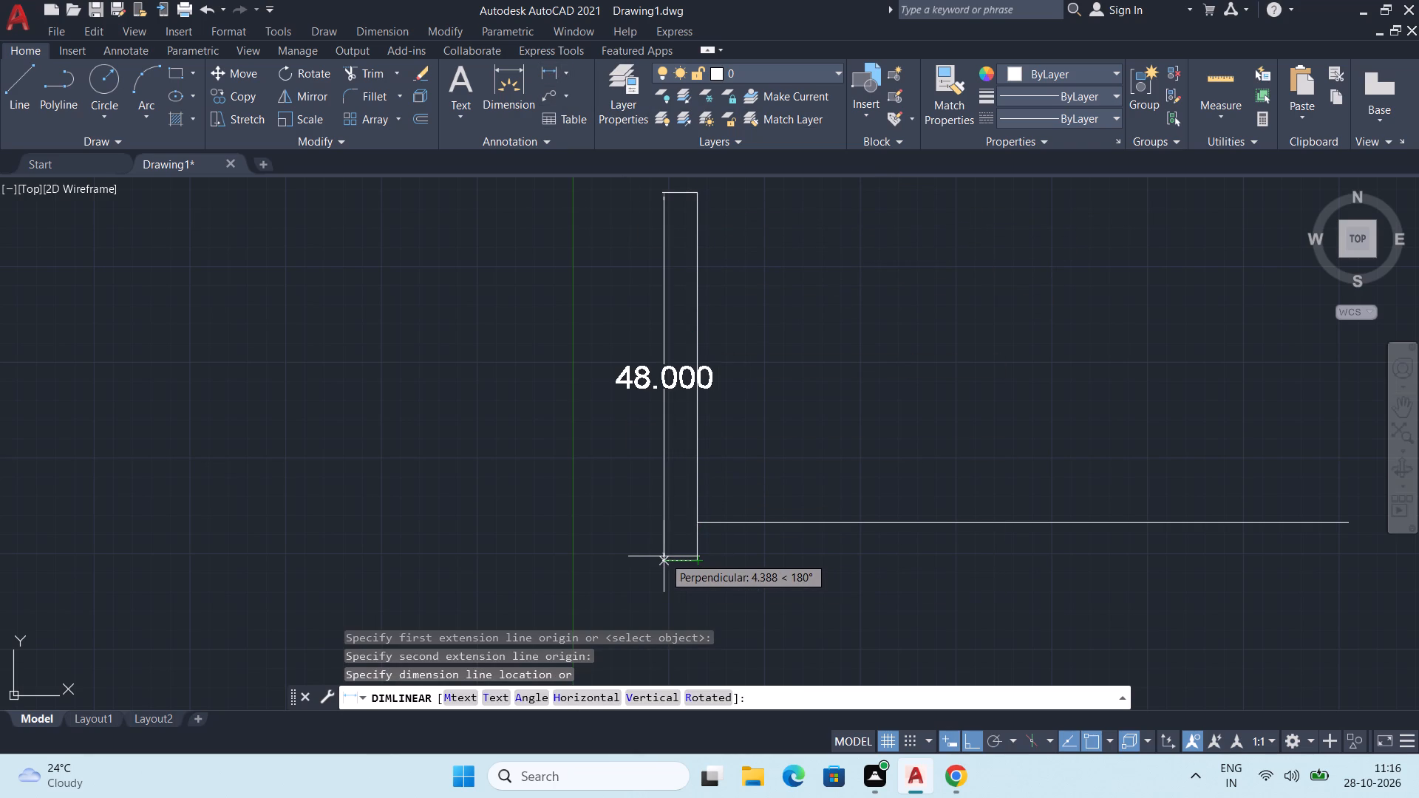
{"action": "key", "text": "Escape"}
Copy the left vertical line from its intersection with the base line to the base line's right endpoint, 85 mm away.
{"action": "scroll", "coordinate": [718, 515], "scroll_direction": "down", "scroll_amount": 1}
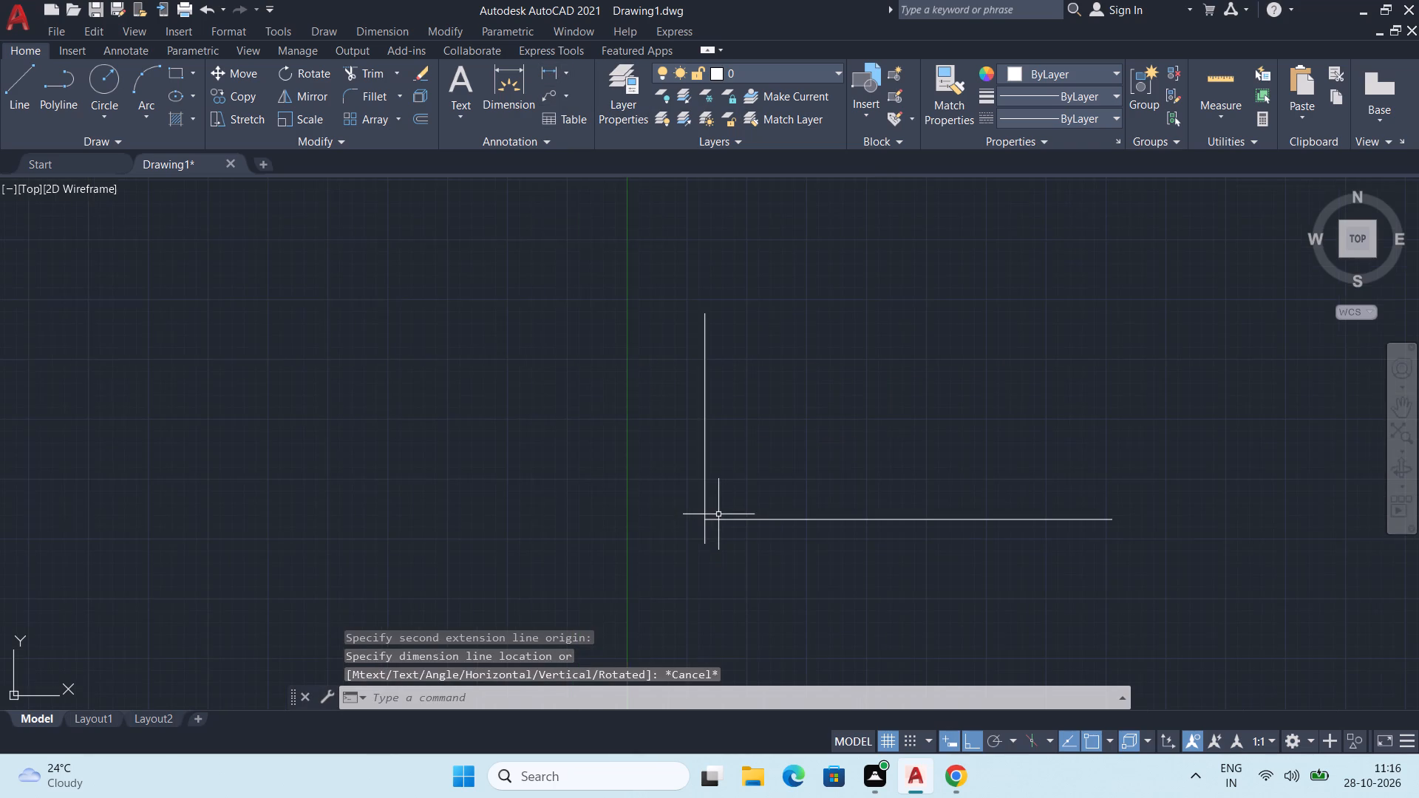
{"action": "middle_click_drag", "start_coordinate": [719, 514], "coordinate": [685, 497]}
{"action": "left_click", "coordinate": [671, 452]}
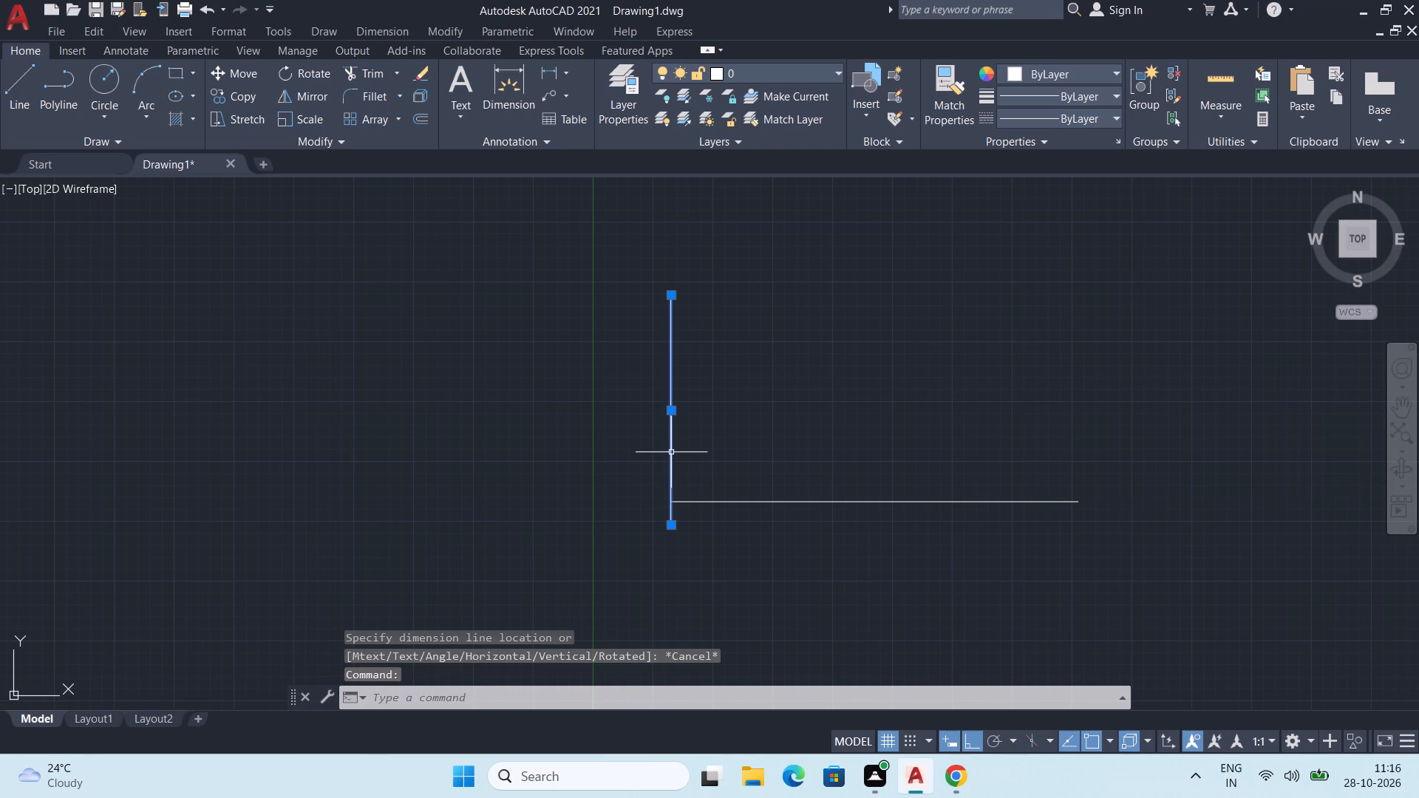
{"action": "key", "text": "c"}
{"action": "key", "text": "o"}
{"action": "key", "text": "Return"}
{"action": "scroll", "coordinate": [674, 508], "scroll_direction": "up", "scroll_amount": 2}
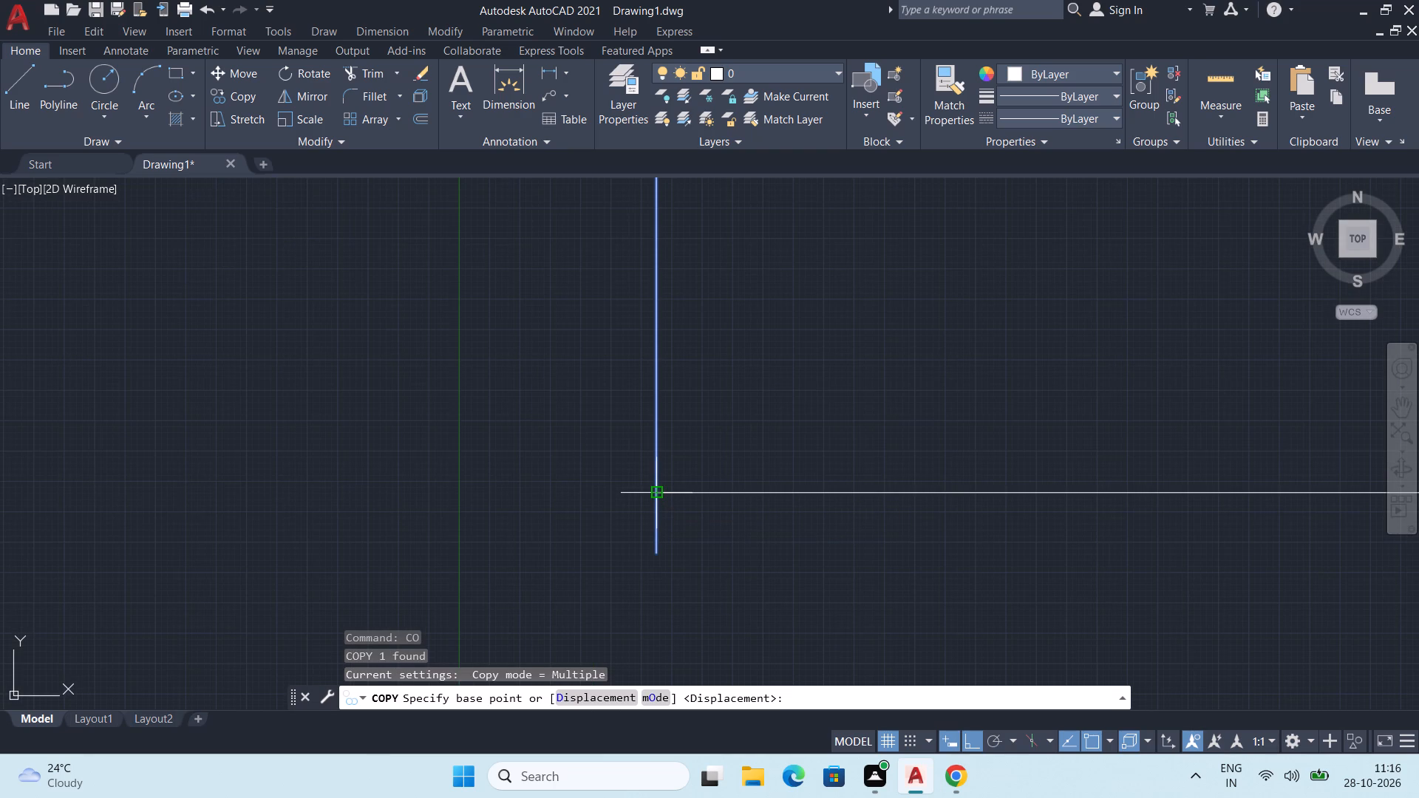
{"action": "left_click", "coordinate": [654, 493]}
{"action": "middle_click_drag", "start_coordinate": [1115, 504], "coordinate": [769, 508]}
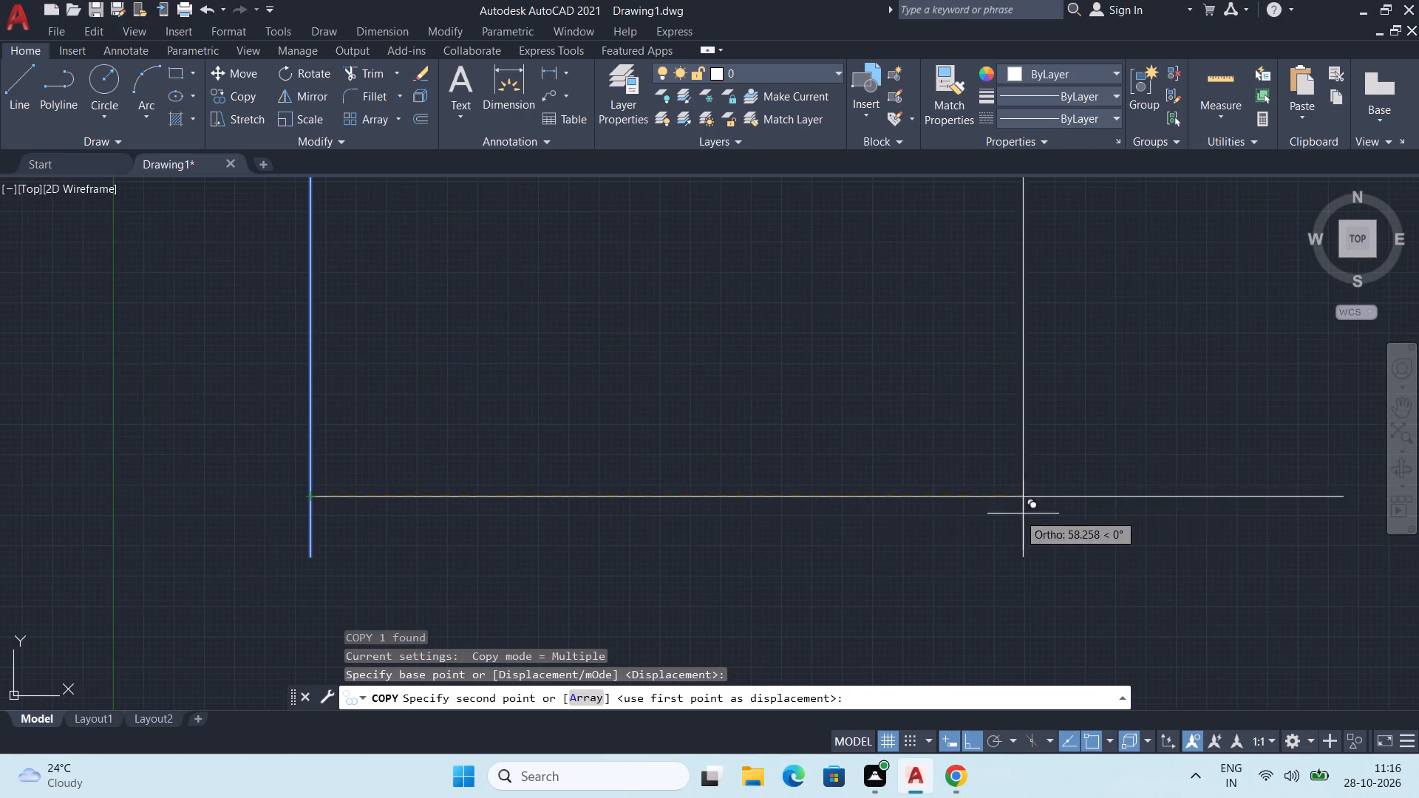
{"action": "middle_click_drag", "start_coordinate": [956, 508], "coordinate": [756, 512]}
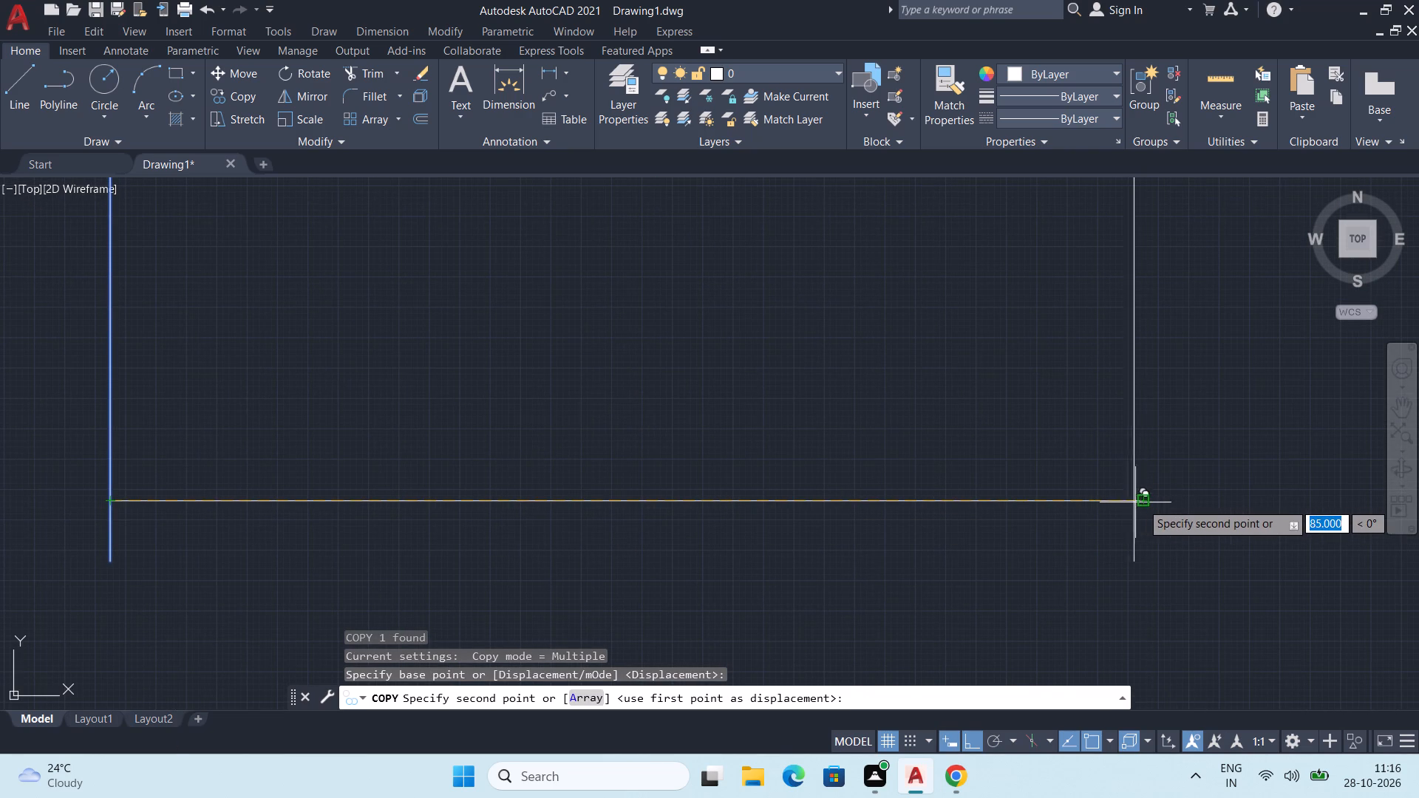
{"action": "left_click", "coordinate": [1145, 502]}
{"action": "key", "text": "Escape"}
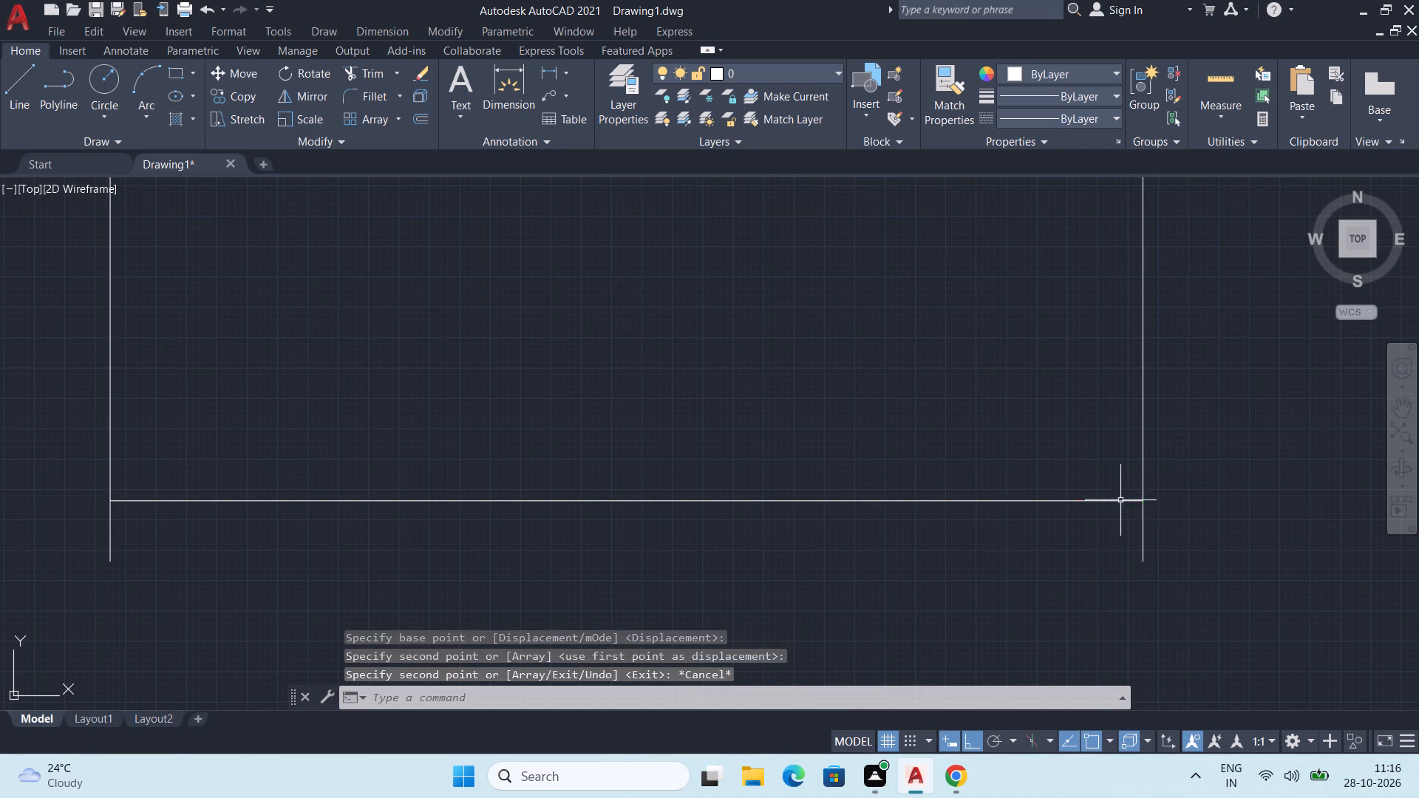
Offset the left vertical line 0.5 mm inward, toward the inside of the profile.
{"action": "scroll", "coordinate": [1096, 510], "scroll_direction": "down", "scroll_amount": 1}
{"action": "middle_click_drag", "start_coordinate": [994, 500], "coordinate": [1035, 628]}
{"action": "scroll", "coordinate": [1006, 579], "scroll_direction": "down", "scroll_amount": 1}
{"action": "middle_click_drag", "start_coordinate": [1006, 579], "coordinate": [1011, 512]}
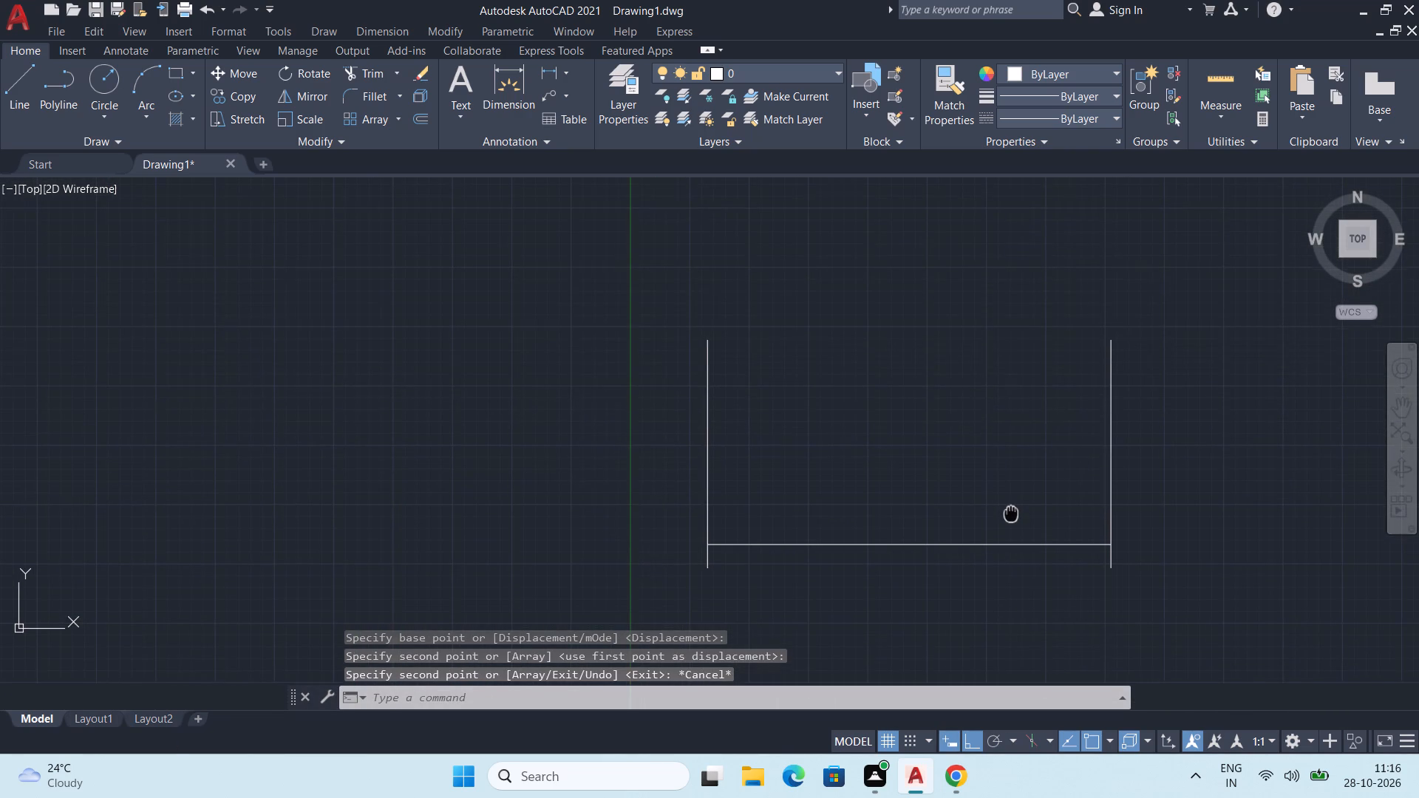
{"action": "middle_click_drag", "start_coordinate": [1011, 512], "coordinate": [1010, 524]}
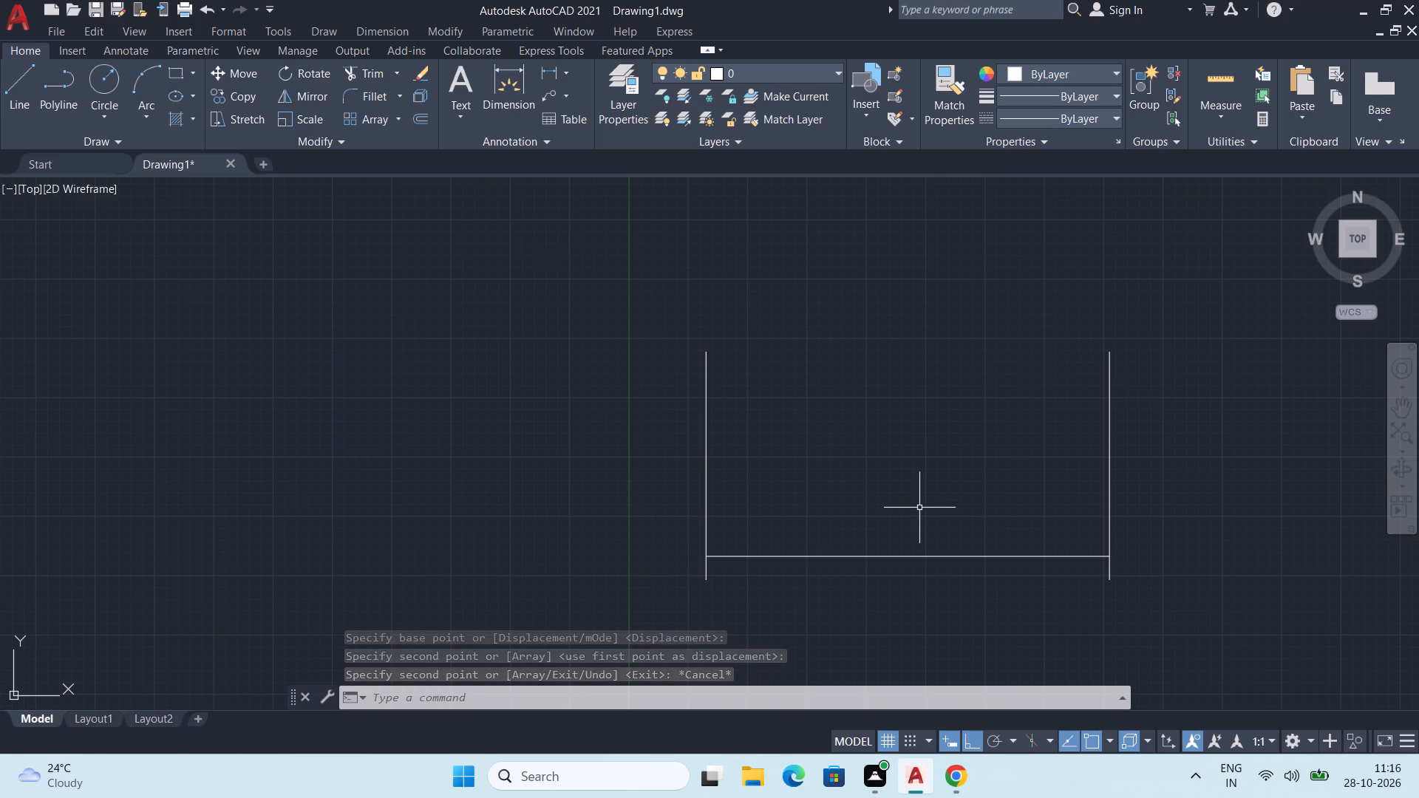
{"action": "middle_click_drag", "start_coordinate": [920, 506], "coordinate": [930, 587]}
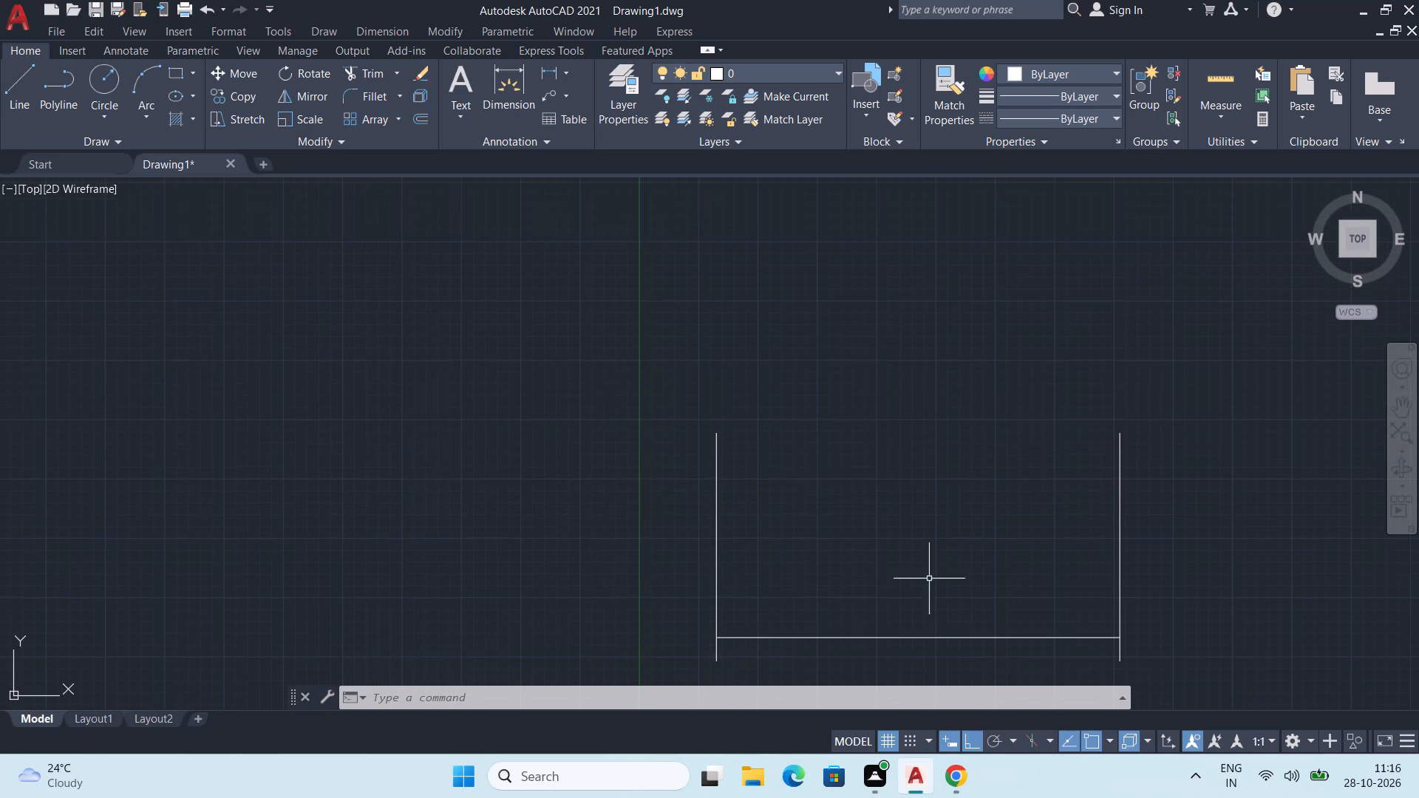
{"action": "middle_click_drag", "start_coordinate": [928, 567], "coordinate": [917, 526]}
{"action": "type", "text": "OFF"}
{"action": "key", "text": "Return"}
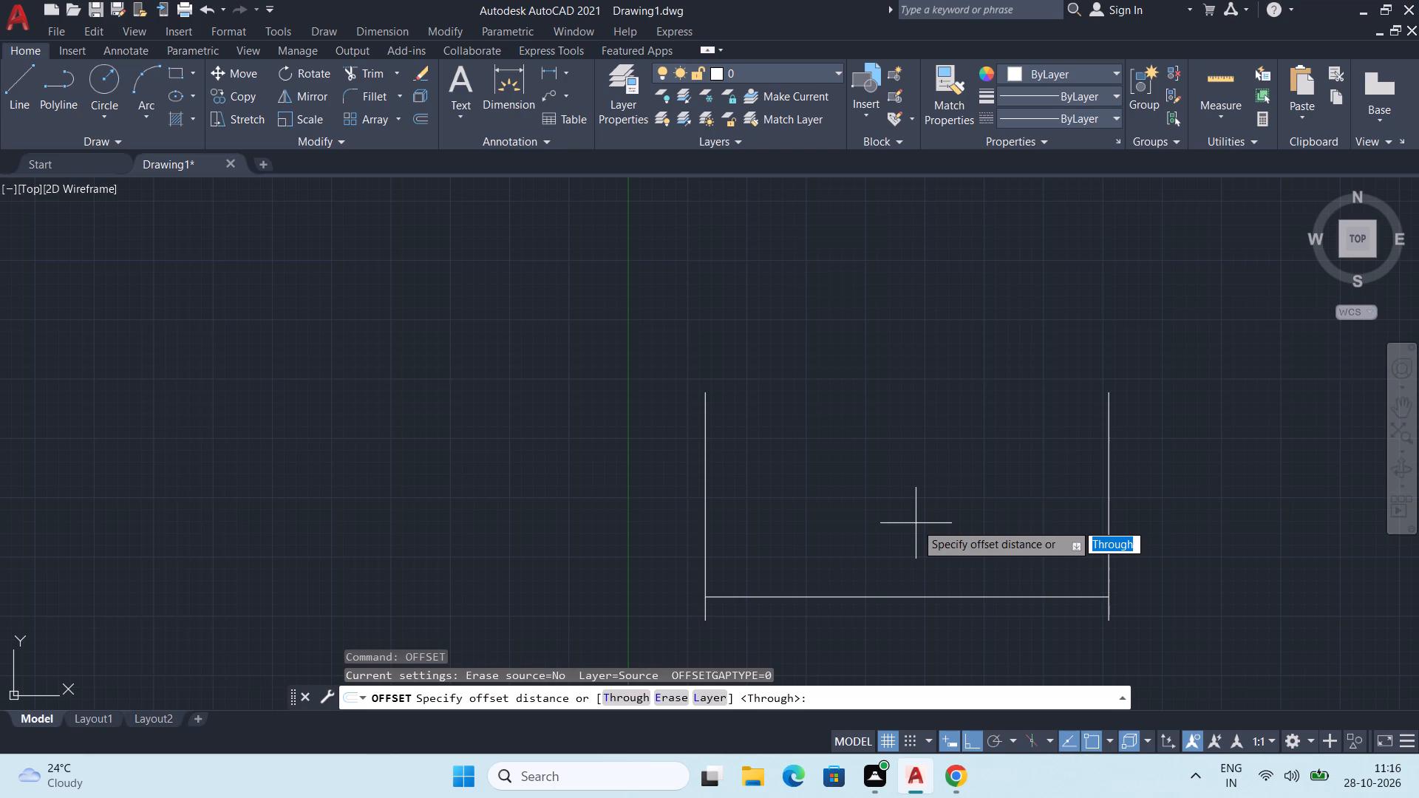
{"action": "type", "text": "0.5"}
{"action": "key", "text": "Return"}
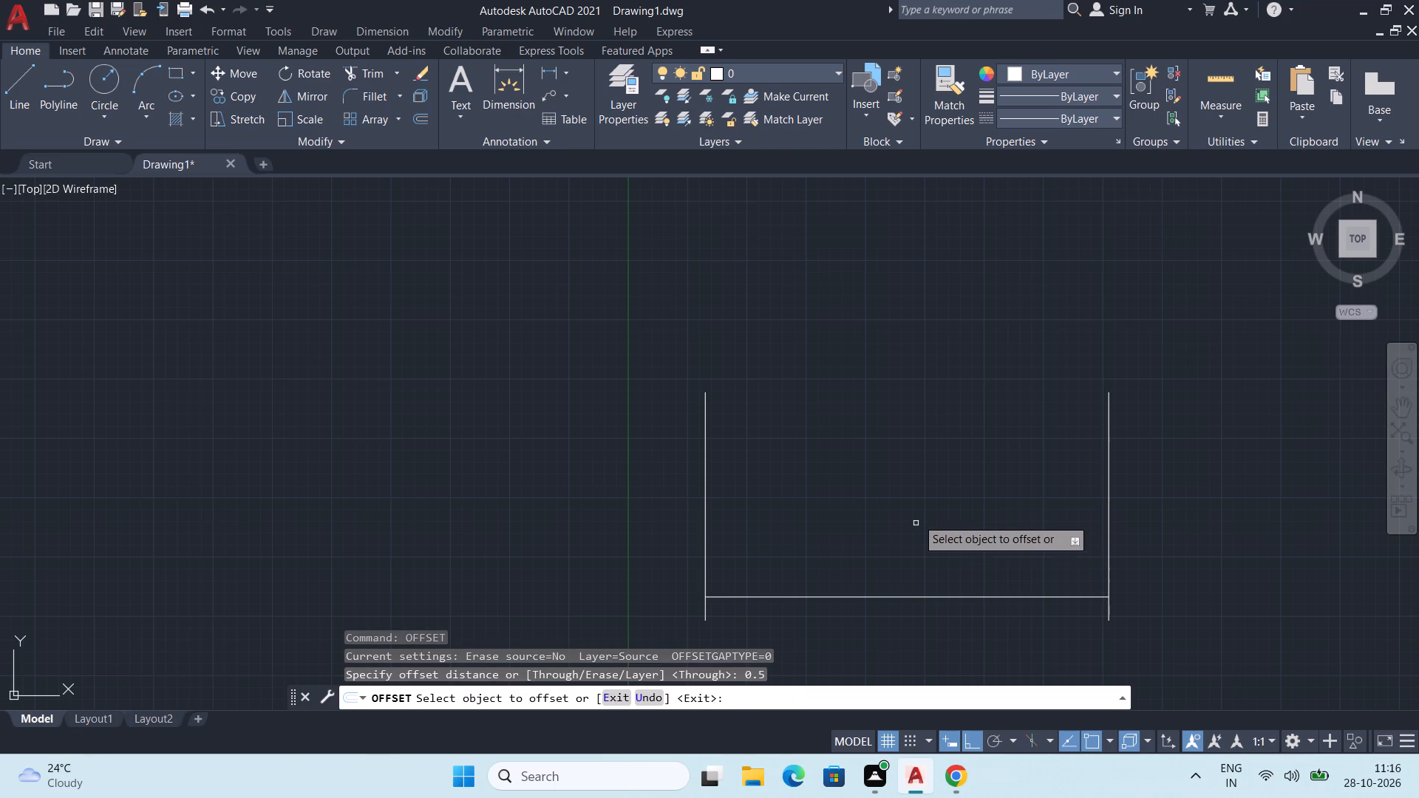
{"action": "middle_click_drag", "start_coordinate": [945, 485], "coordinate": [939, 473]}
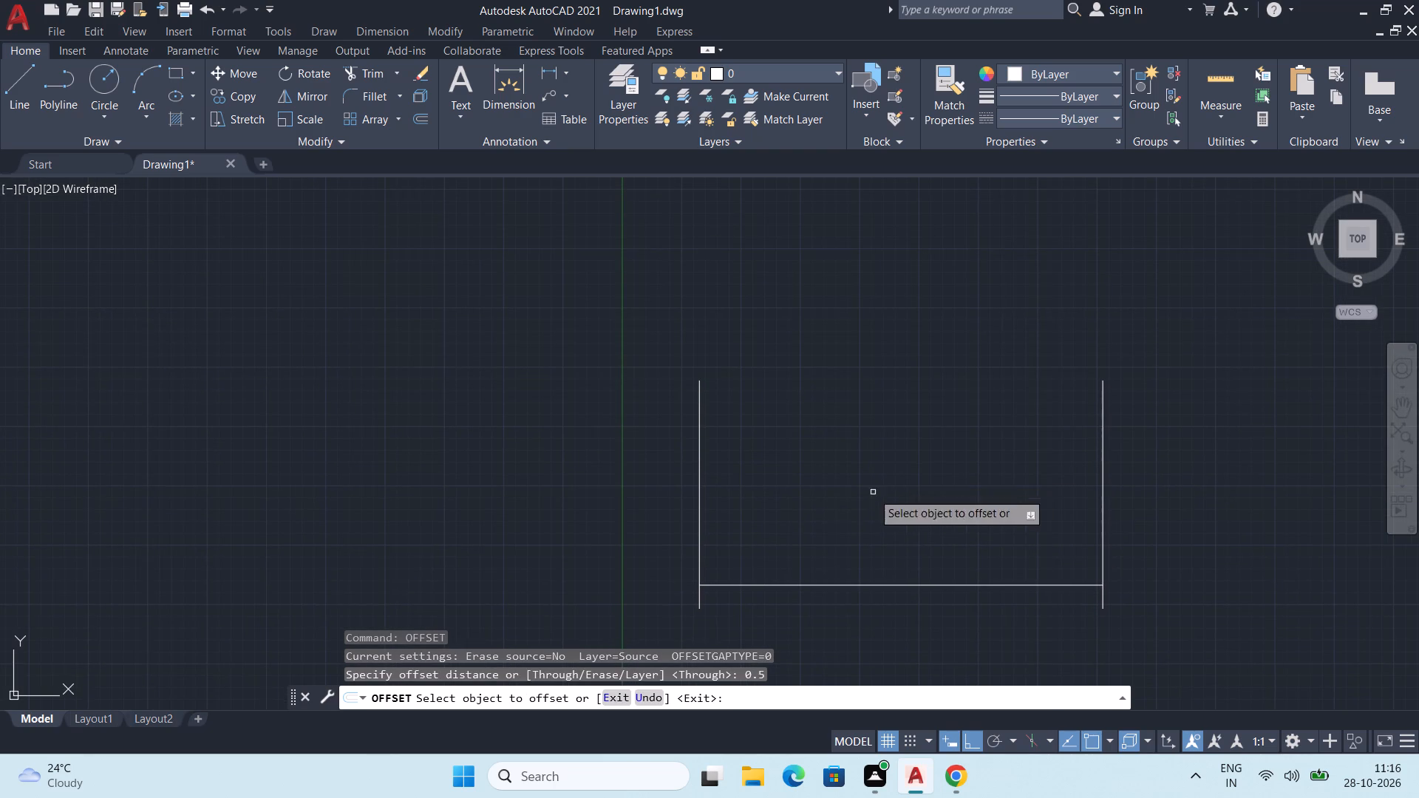
{"action": "left_click", "coordinate": [699, 533]}
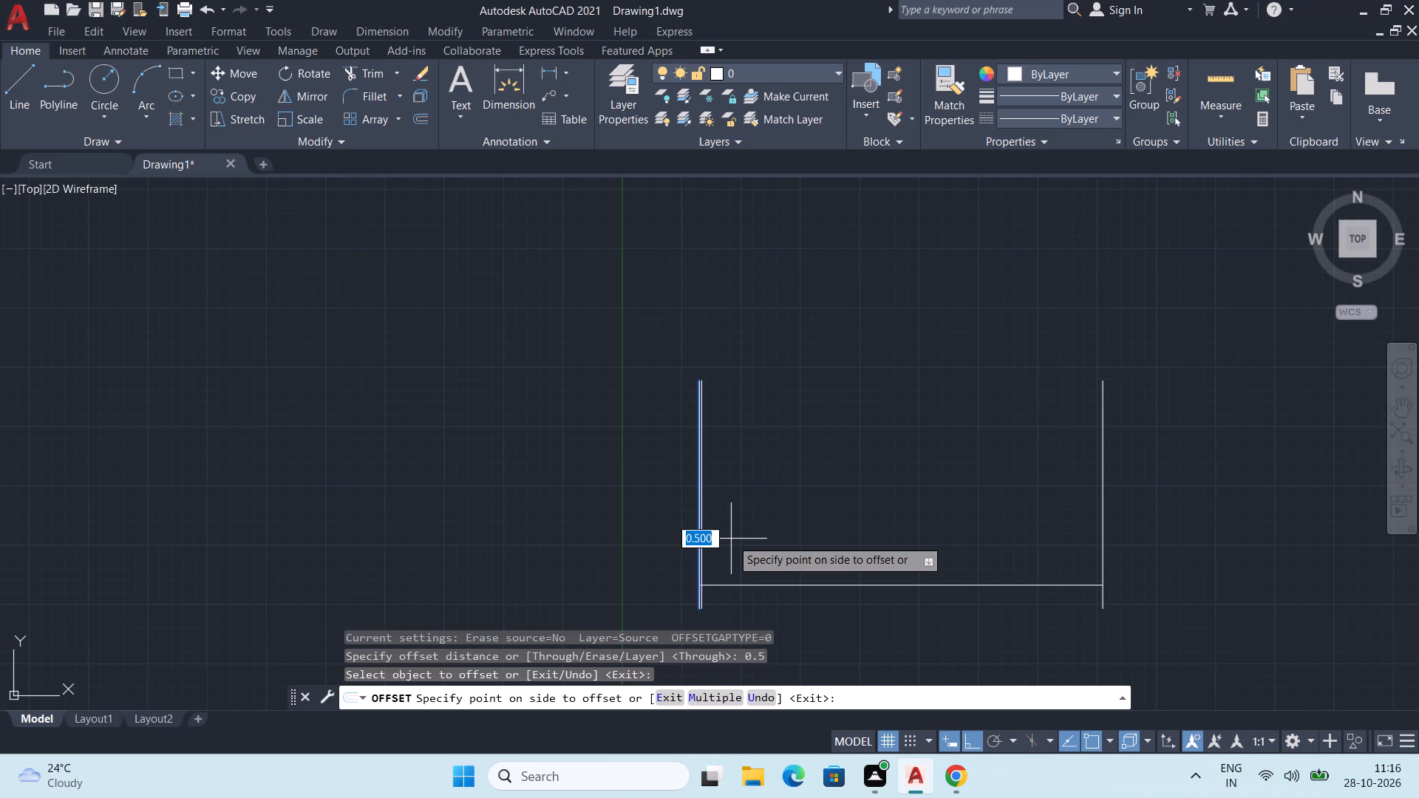
{"action": "left_click", "coordinate": [731, 539]}
Offset the inner line of the left vertical pair by another 0.5 mm toward the inside of the profile.
{"action": "scroll", "coordinate": [725, 538], "scroll_direction": "up", "scroll_amount": 1}
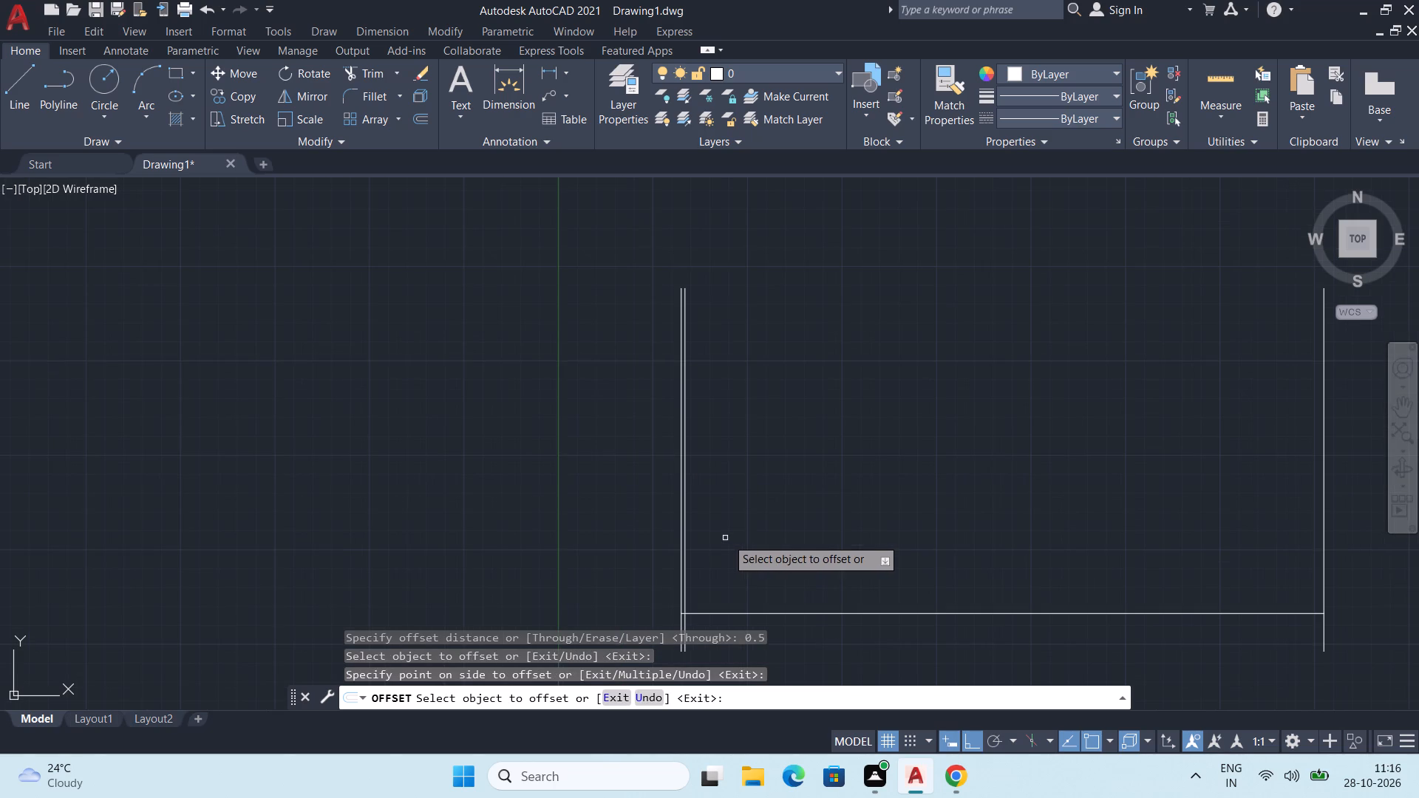
{"action": "scroll", "coordinate": [785, 497], "scroll_direction": "down", "scroll_amount": 1}
{"action": "middle_click_drag", "start_coordinate": [792, 494], "coordinate": [732, 469]}
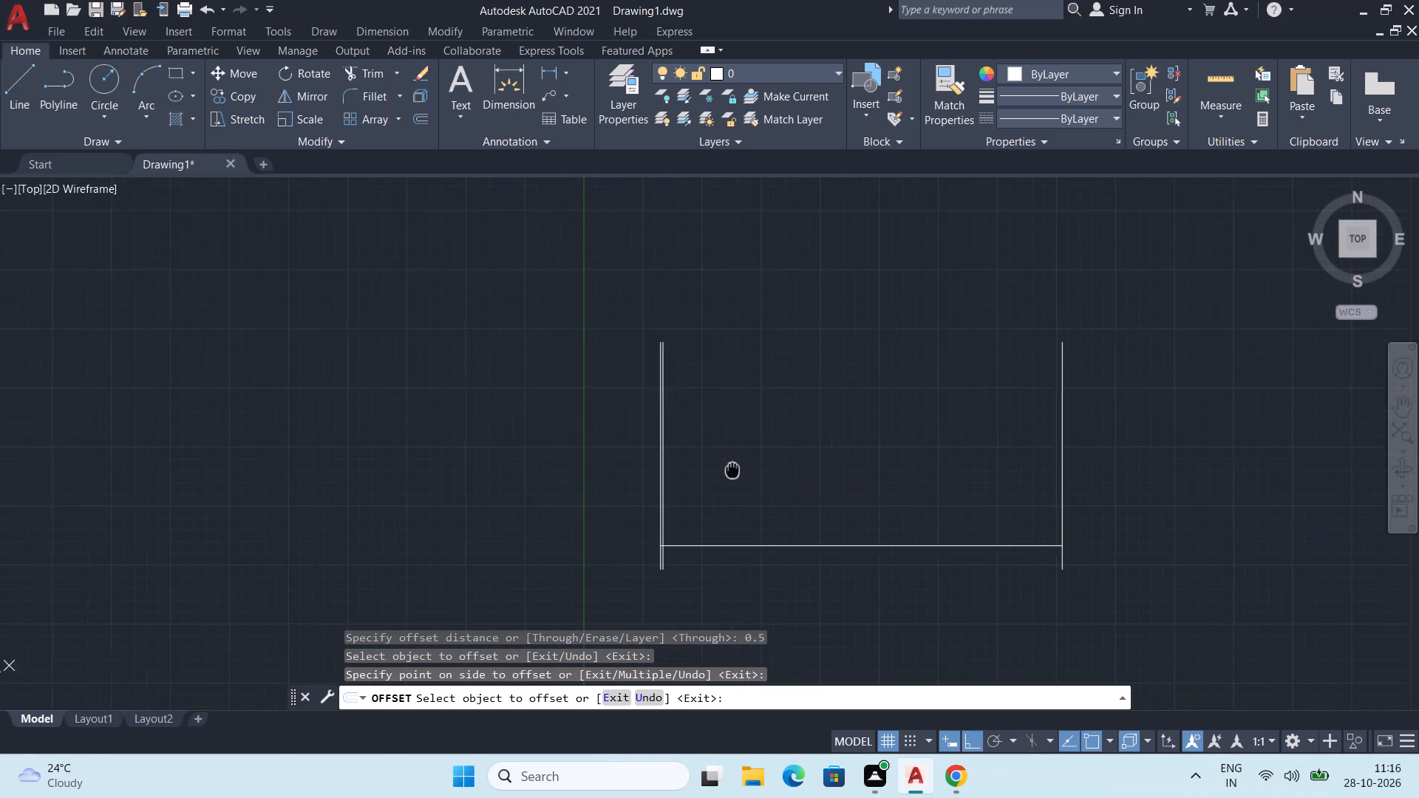
{"action": "middle_click_drag", "start_coordinate": [732, 469], "coordinate": [670, 487]}
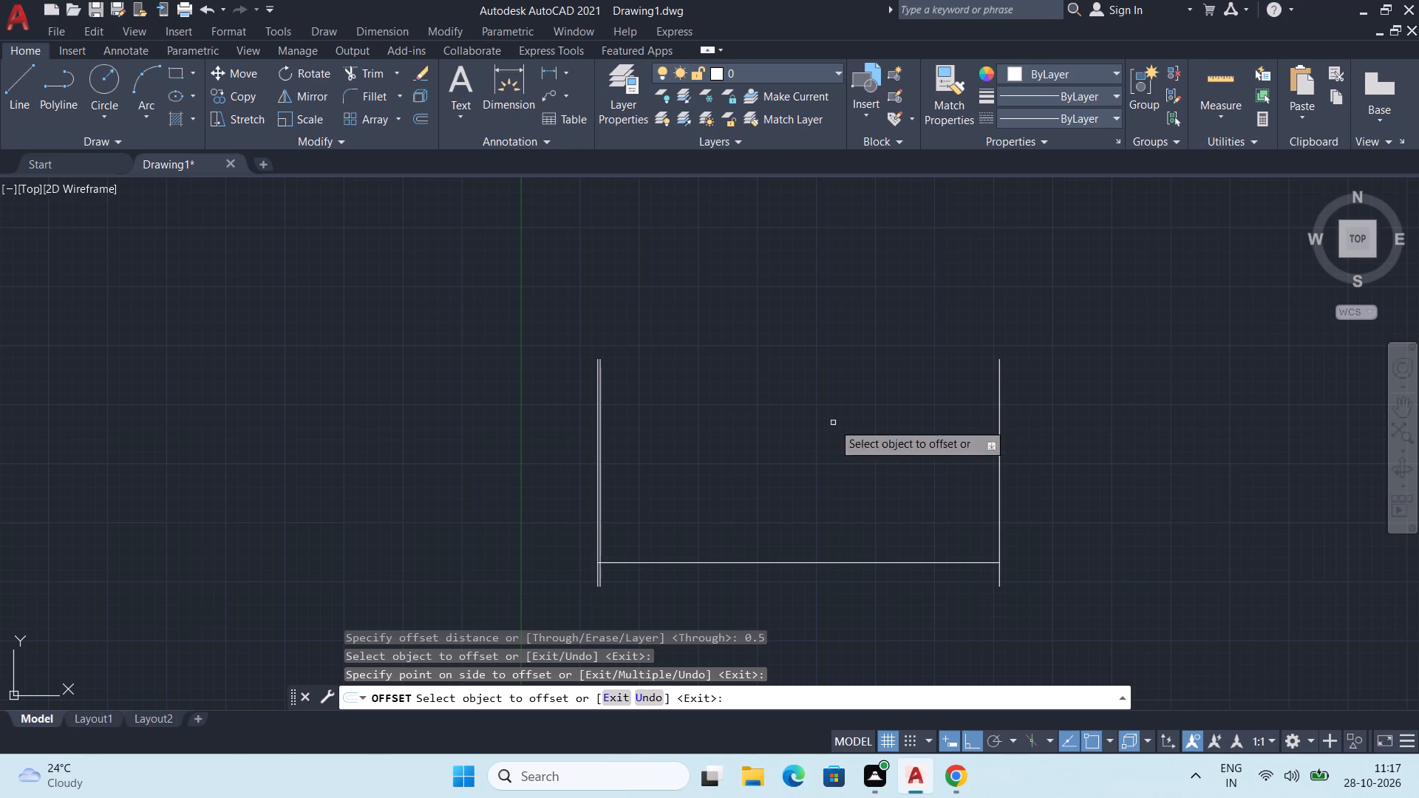
{"action": "middle_click_drag", "start_coordinate": [758, 467], "coordinate": [763, 373]}
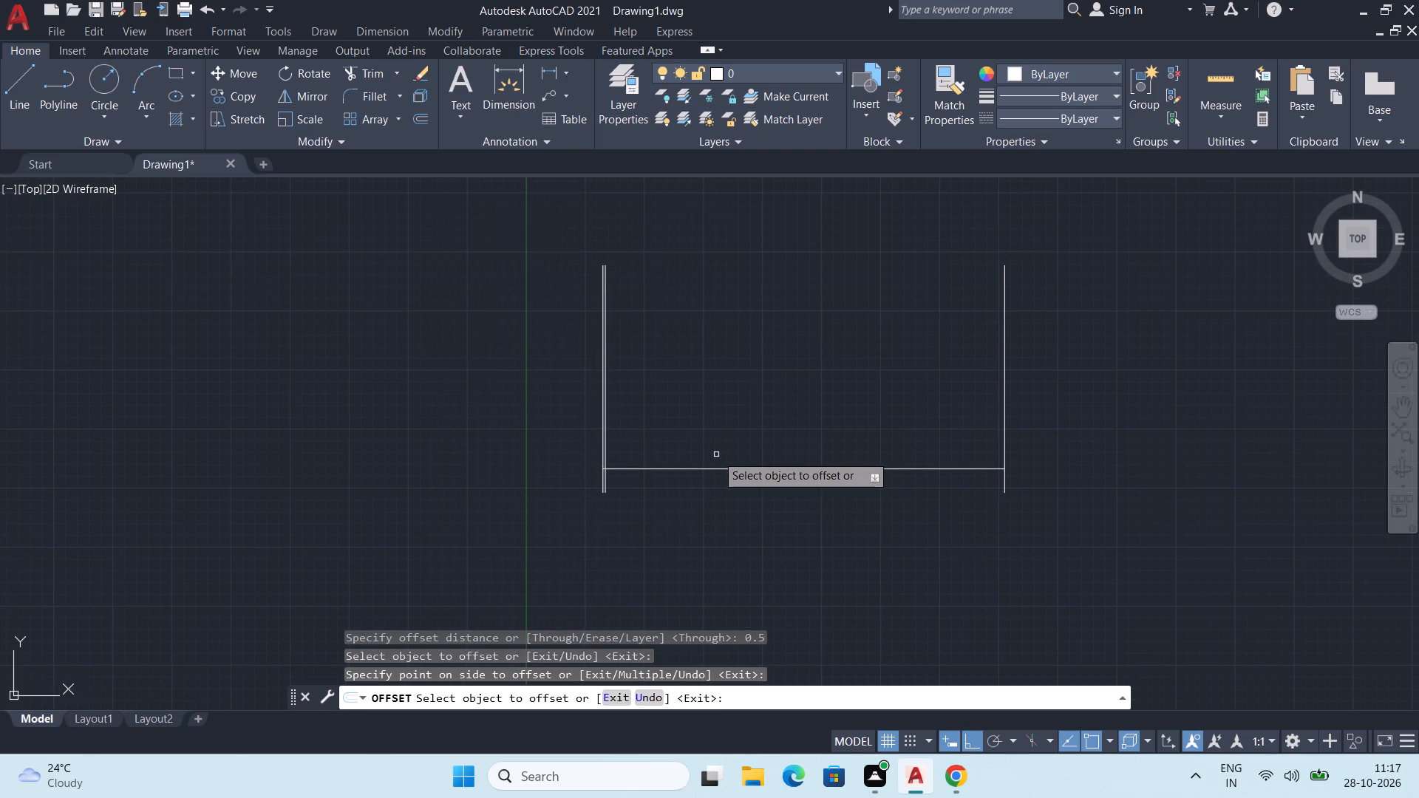
{"action": "scroll", "coordinate": [592, 470], "scroll_direction": "up", "scroll_amount": 1}
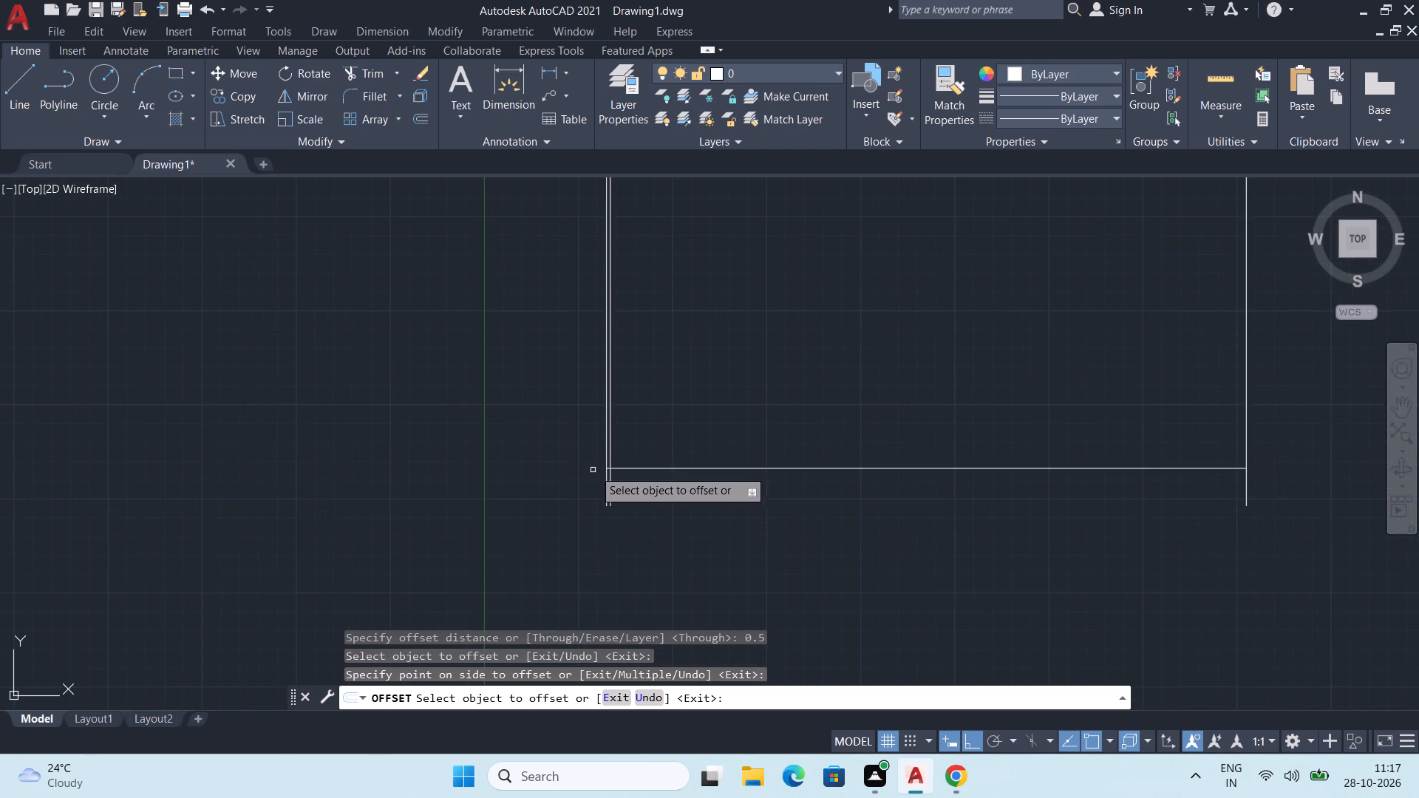
{"action": "scroll", "coordinate": [608, 447], "scroll_direction": "up", "scroll_amount": 3}
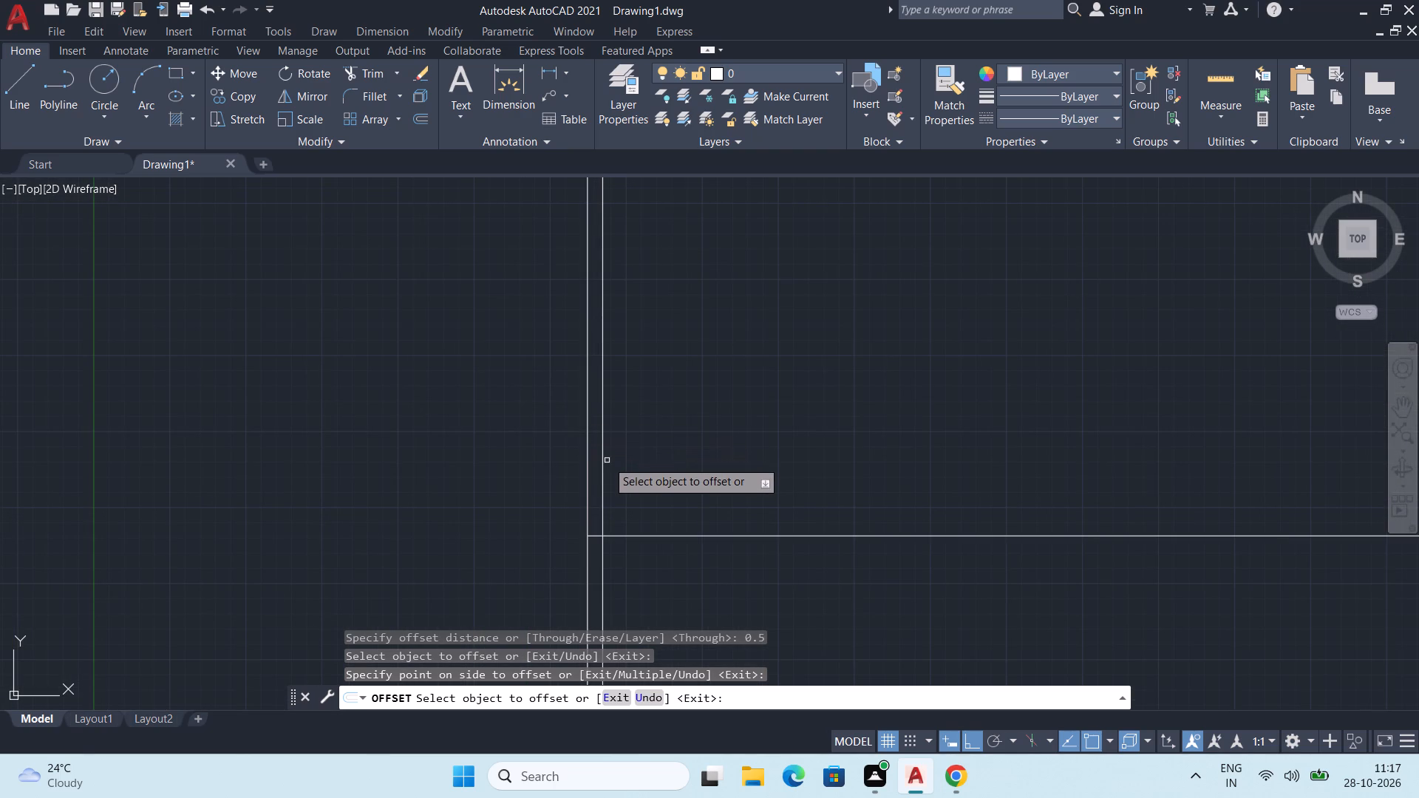
{"action": "left_click", "coordinate": [605, 460]}
{"action": "left_click", "coordinate": [658, 469]}
{"action": "scroll", "coordinate": [687, 451], "scroll_direction": "down", "scroll_amount": 3}
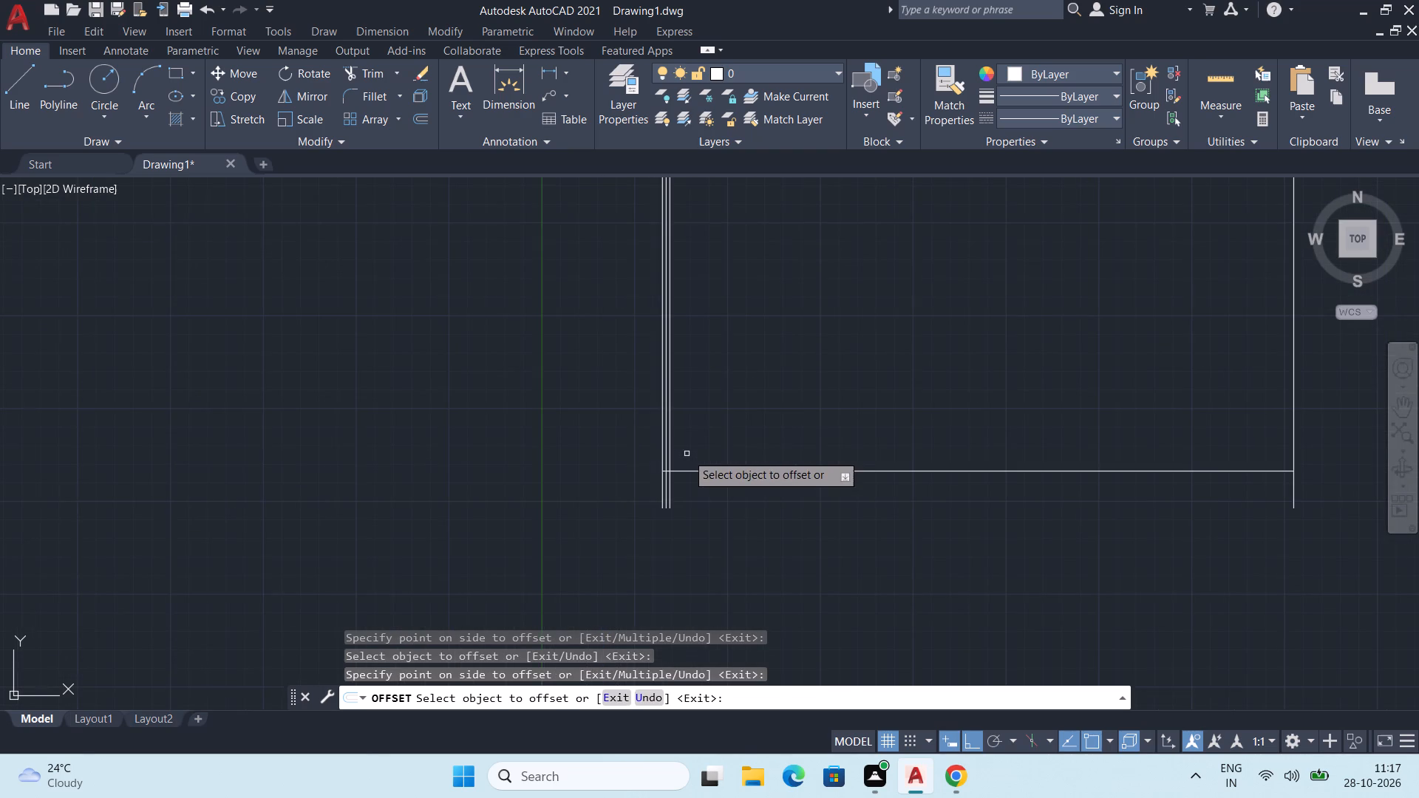
{"action": "middle_click_drag", "start_coordinate": [704, 438], "coordinate": [695, 504]}
{"action": "key", "text": "space"}
Delete the middle one of the three closely spaced vertical lines on the profile's left side.
{"action": "scroll", "coordinate": [662, 492], "scroll_direction": "up", "scroll_amount": 1}
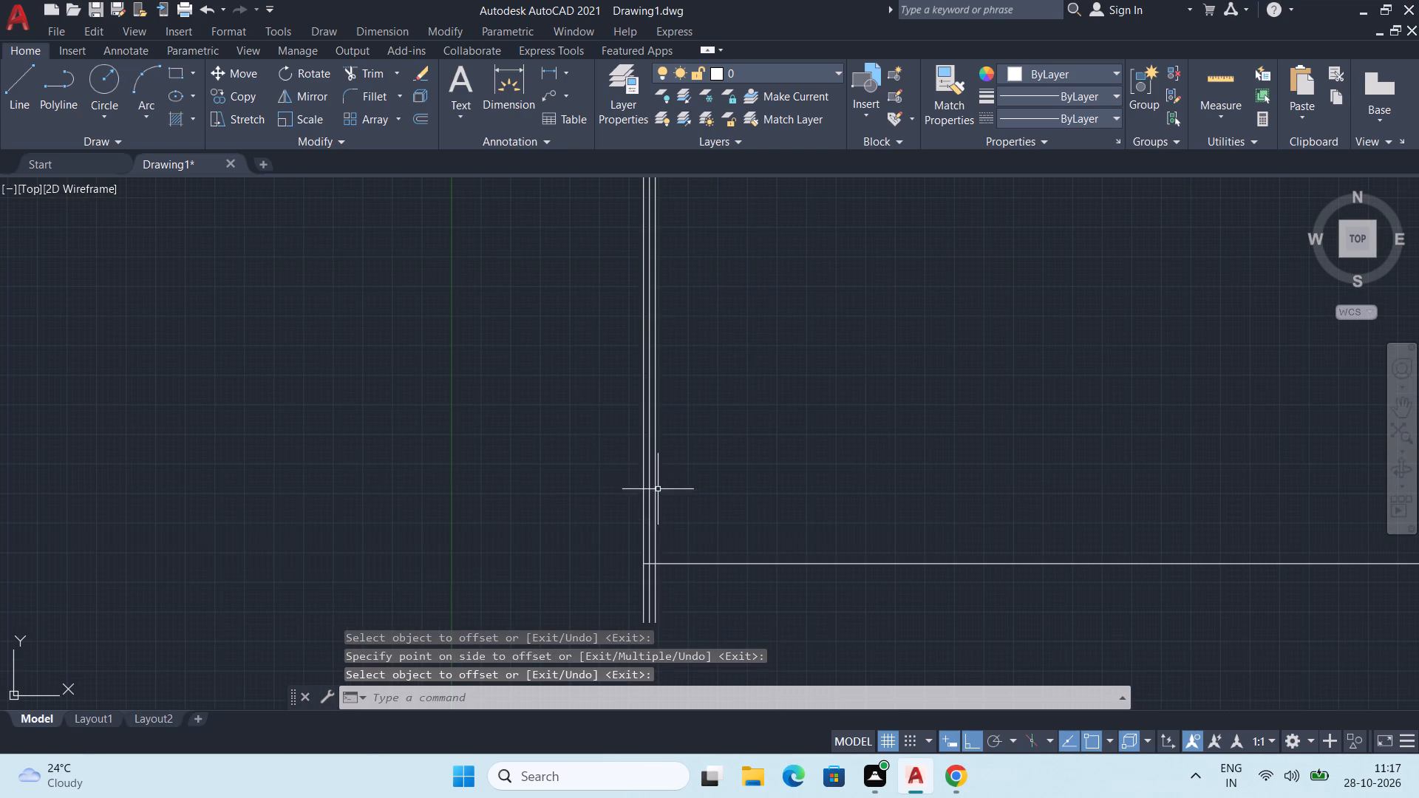
{"action": "left_click", "coordinate": [648, 480]}
{"action": "key", "text": "Delete"}
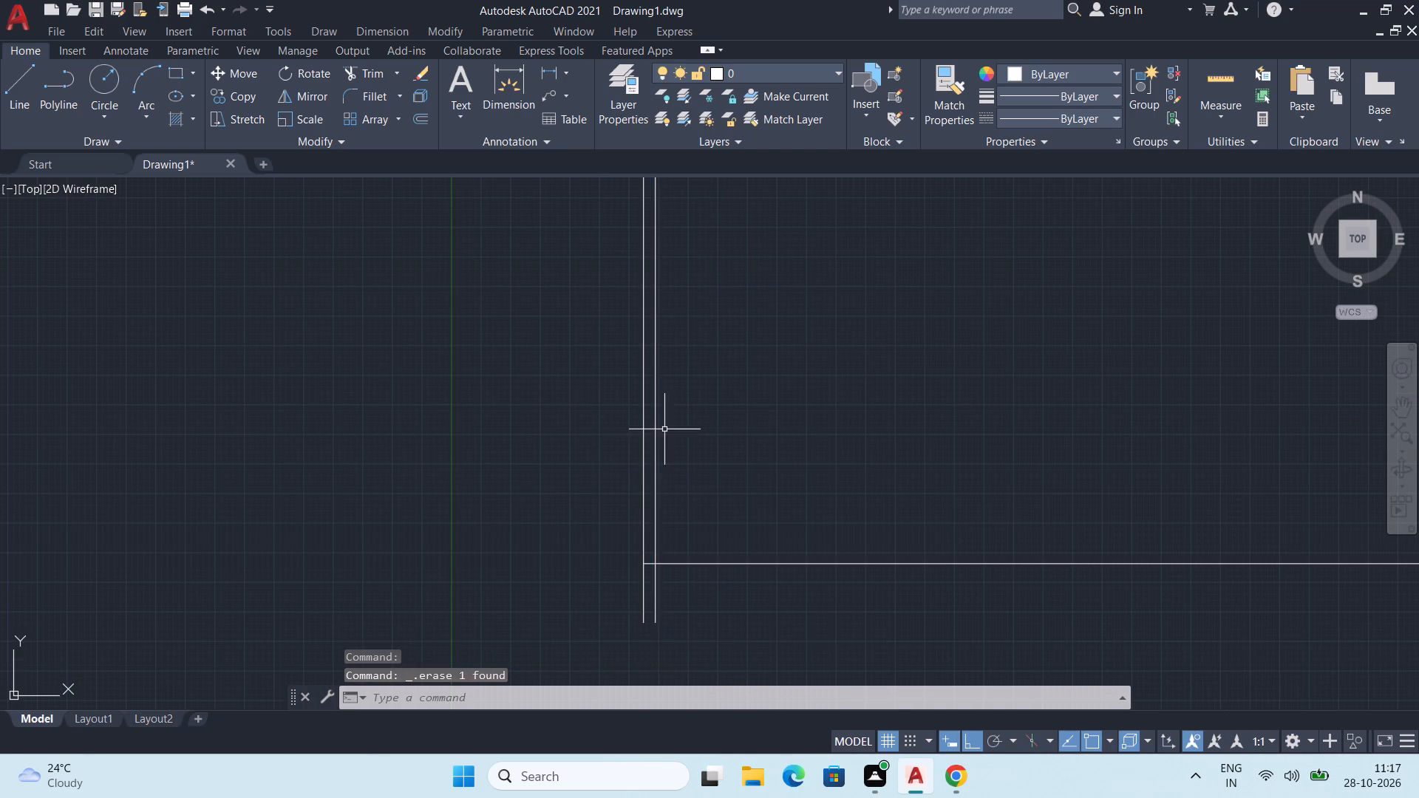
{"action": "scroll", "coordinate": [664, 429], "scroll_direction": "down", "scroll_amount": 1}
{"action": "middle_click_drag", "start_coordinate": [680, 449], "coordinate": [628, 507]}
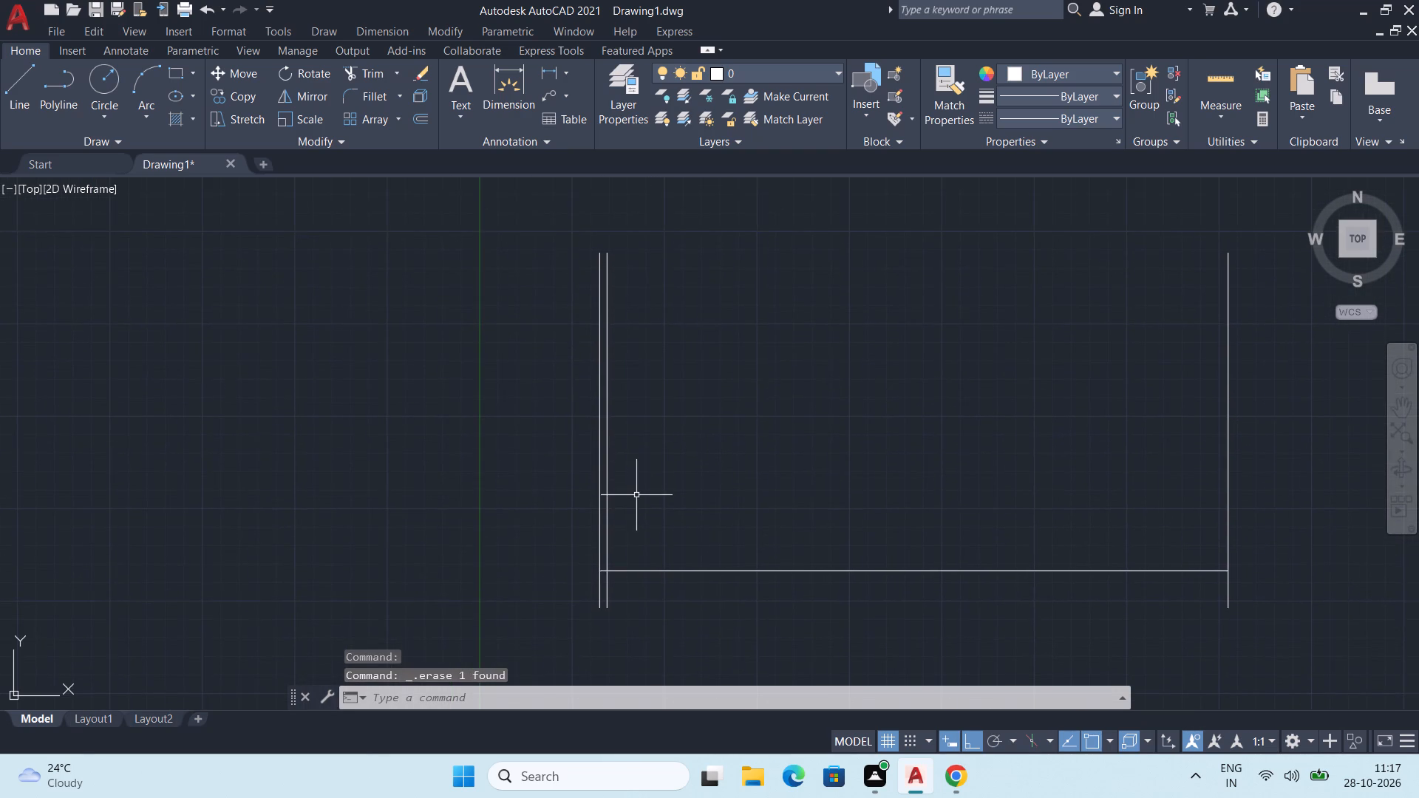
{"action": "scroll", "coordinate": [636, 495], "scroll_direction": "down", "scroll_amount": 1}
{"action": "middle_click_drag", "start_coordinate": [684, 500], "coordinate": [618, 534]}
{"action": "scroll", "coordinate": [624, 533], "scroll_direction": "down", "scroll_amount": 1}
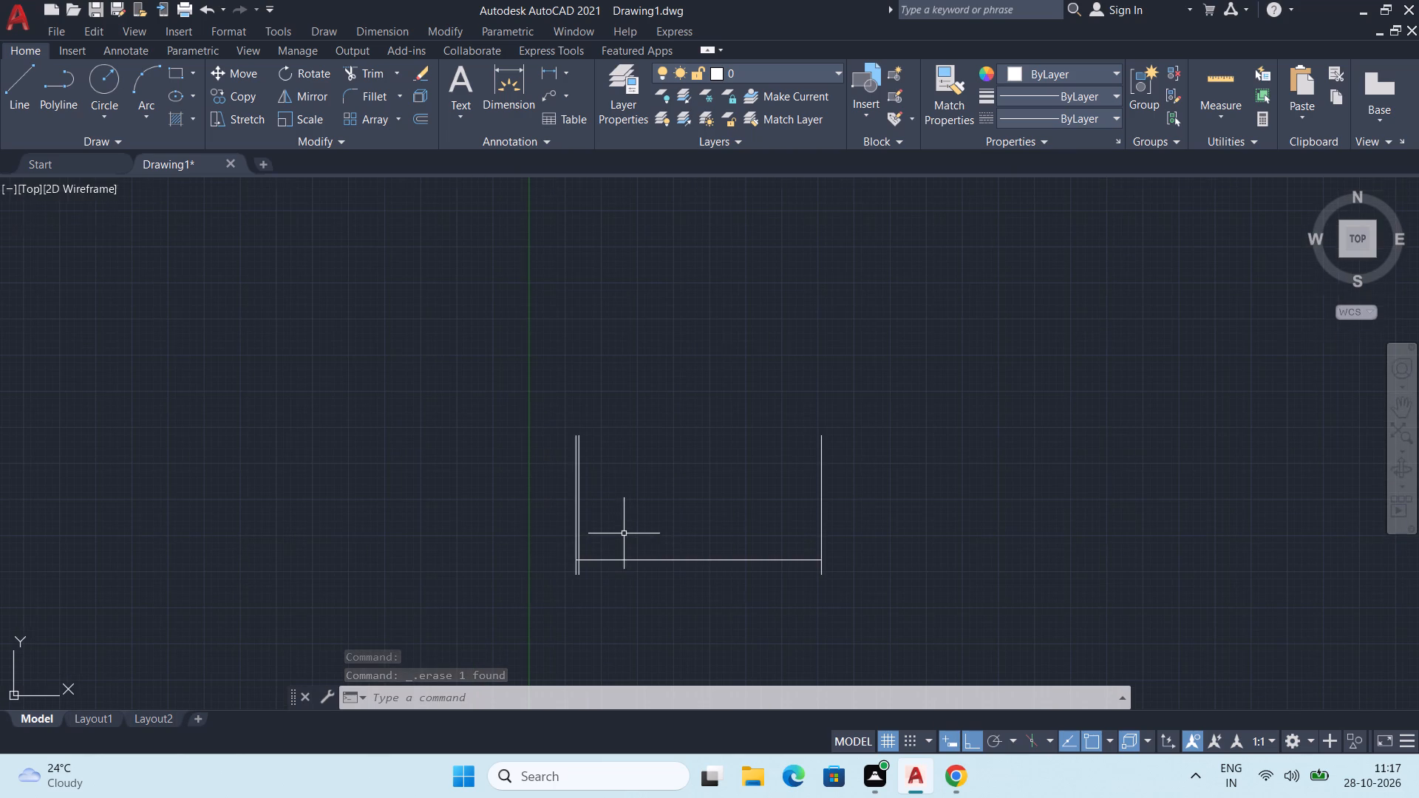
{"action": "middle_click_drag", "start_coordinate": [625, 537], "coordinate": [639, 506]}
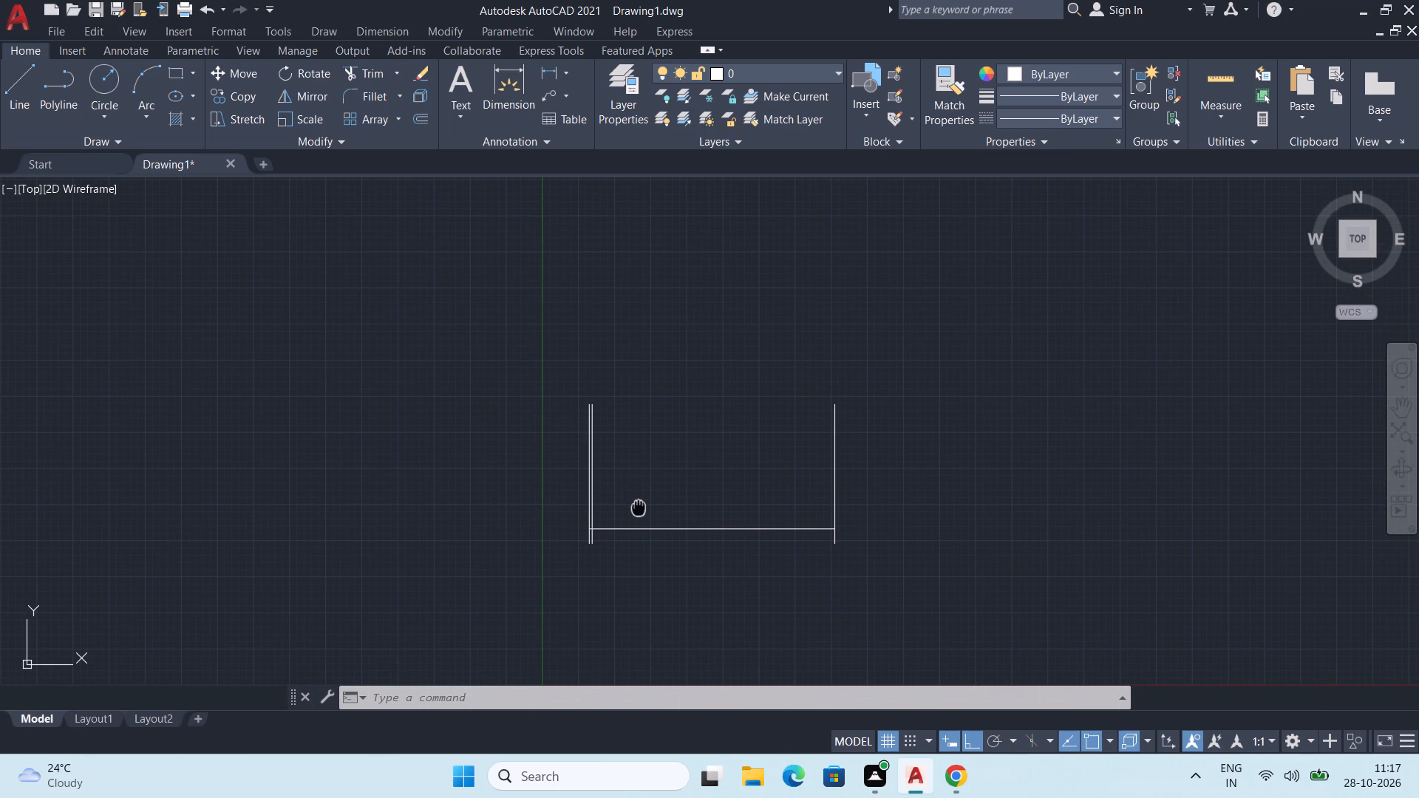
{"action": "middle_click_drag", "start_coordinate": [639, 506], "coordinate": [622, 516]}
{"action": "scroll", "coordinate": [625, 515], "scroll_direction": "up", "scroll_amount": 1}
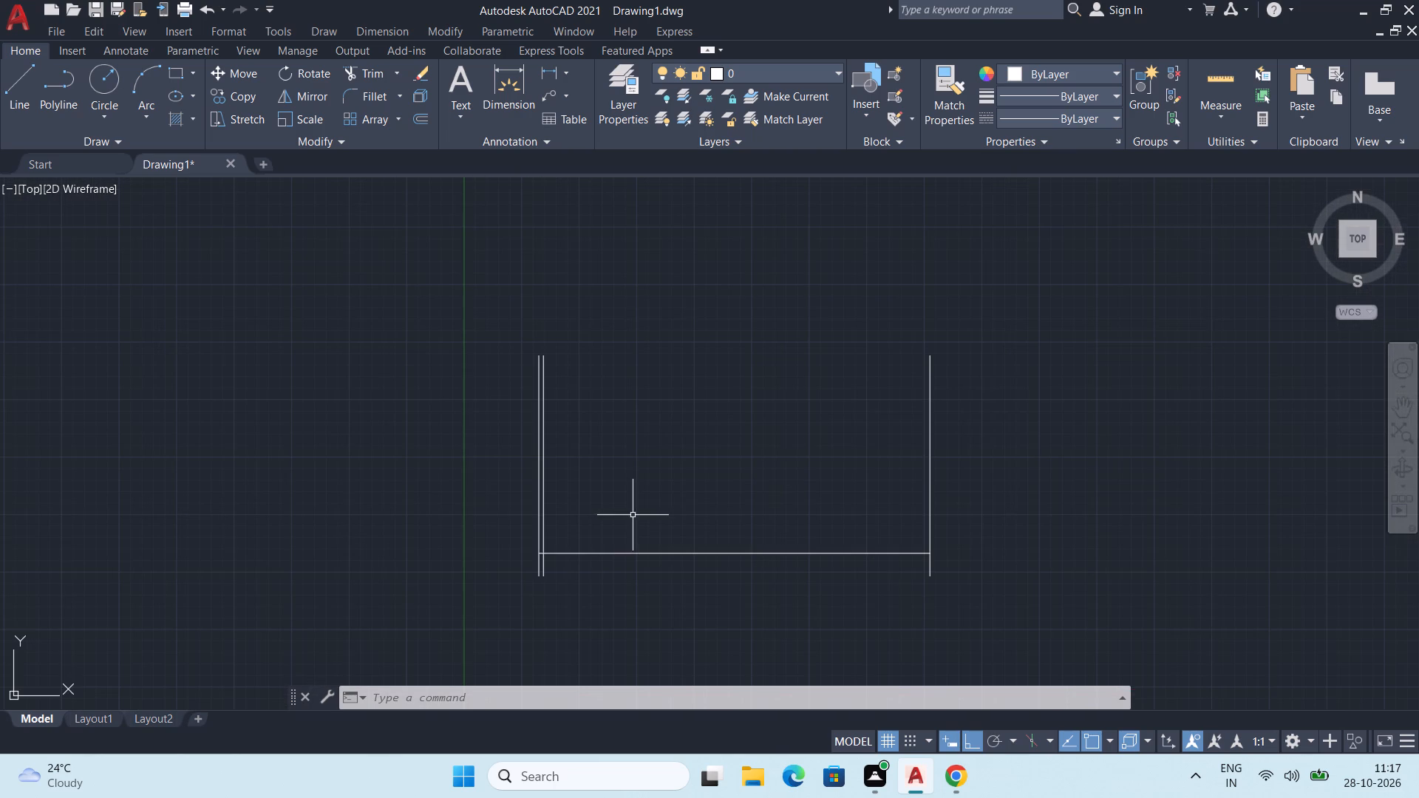
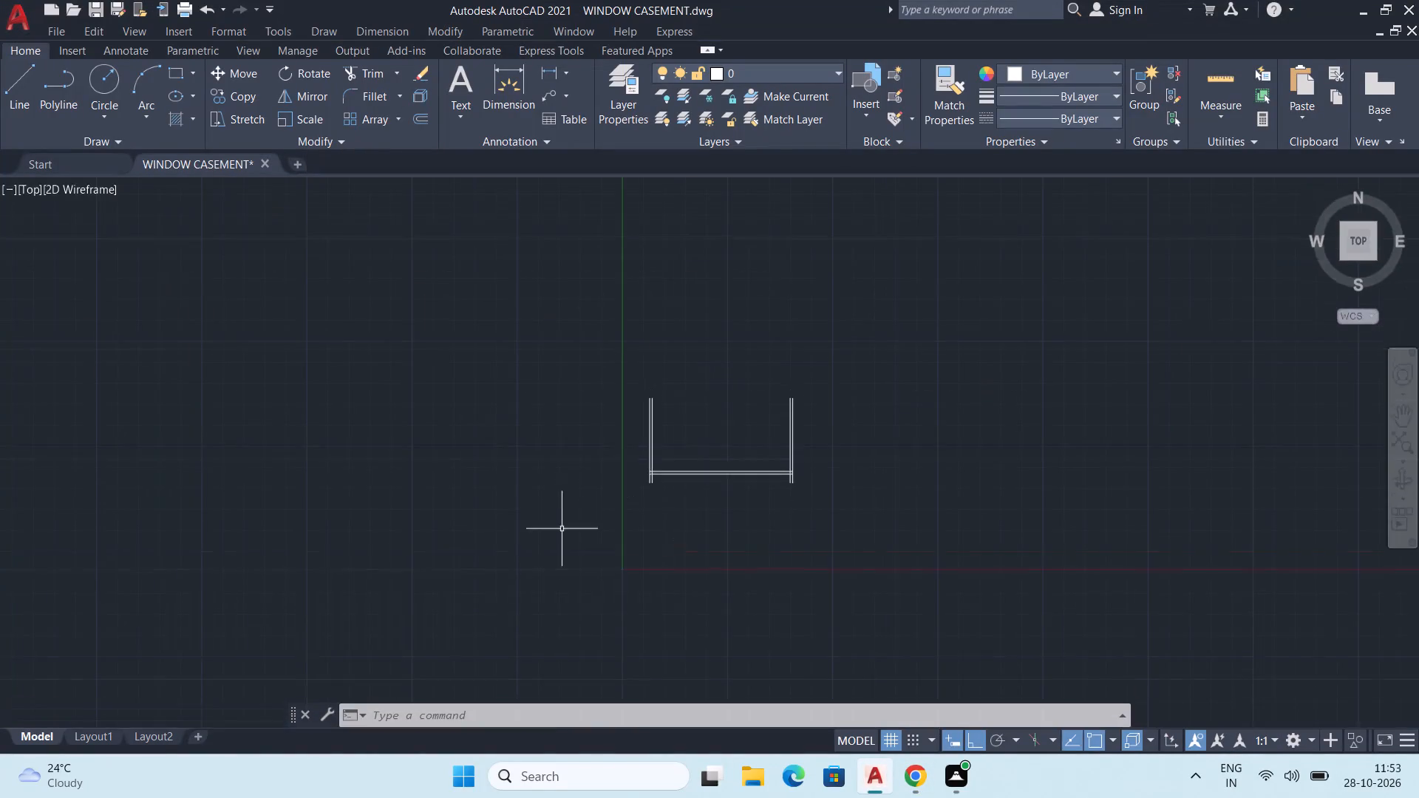
Delete the inner vertical line of the pair on both the left and right sides of the profile.
{"action": "scroll", "coordinate": [613, 454], "scroll_direction": "up", "scroll_amount": 3}
{"action": "middle_click_drag", "start_coordinate": [783, 465], "coordinate": [636, 494]}
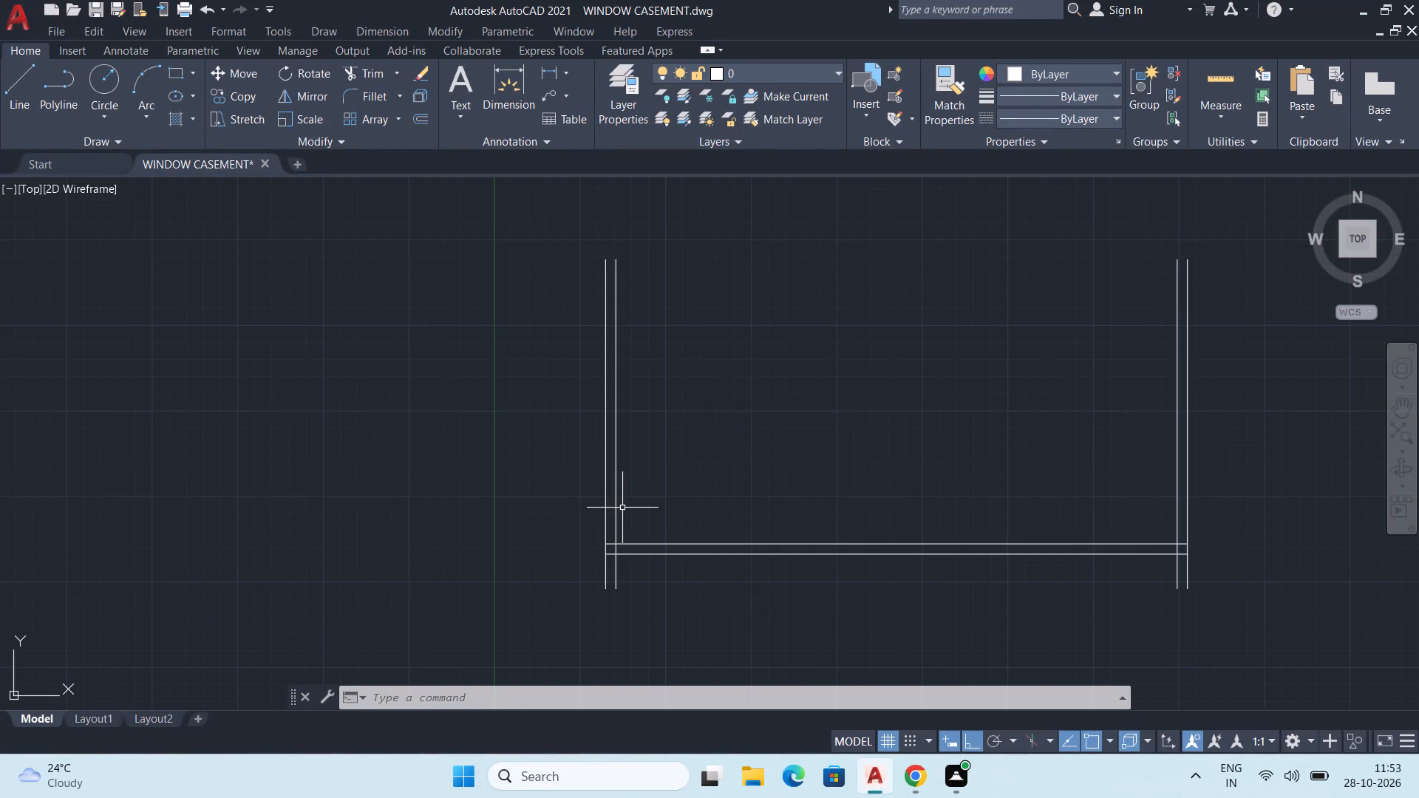
{"action": "left_click", "coordinate": [617, 511]}
{"action": "key", "text": "Delete"}
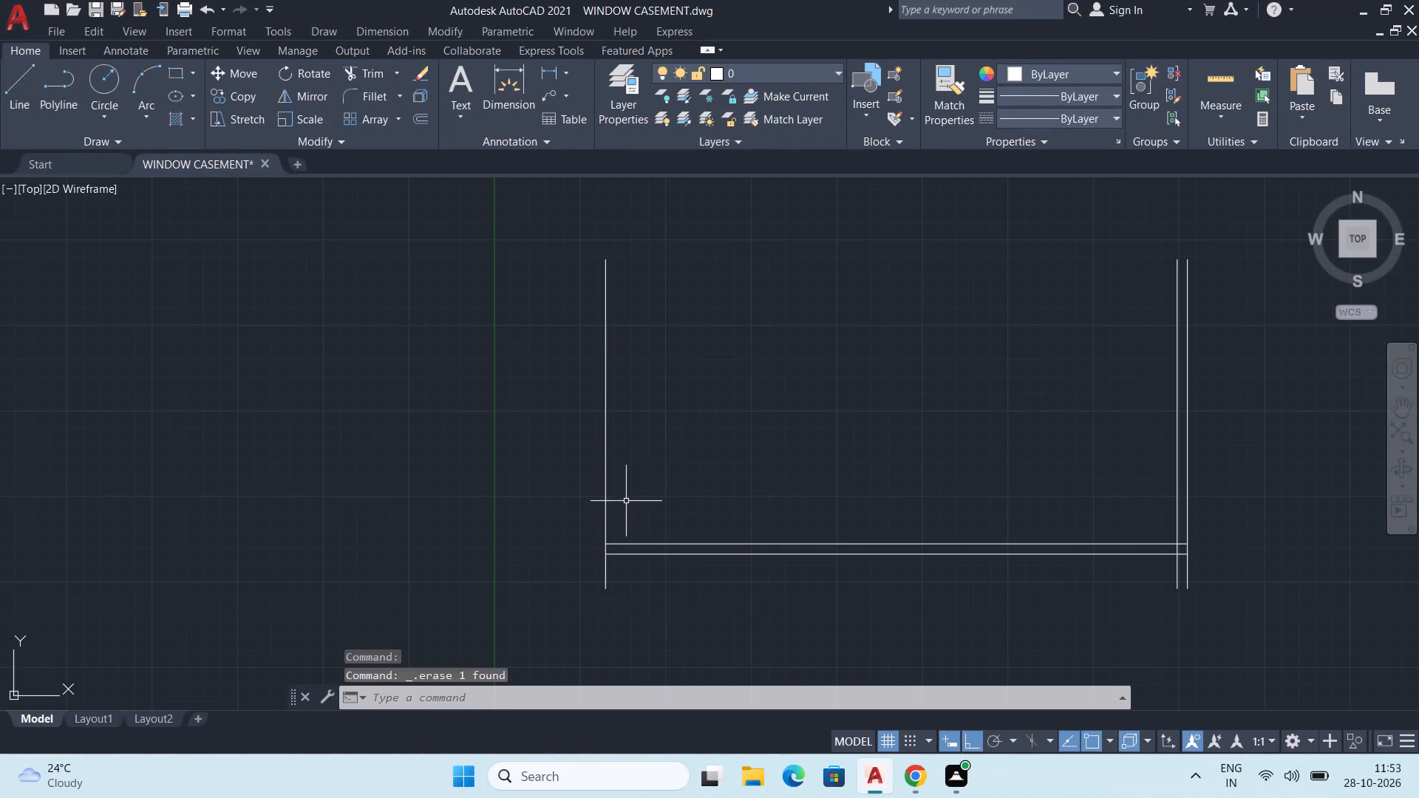
{"action": "left_click", "coordinate": [1177, 501]}
{"action": "key", "text": "Delete"}
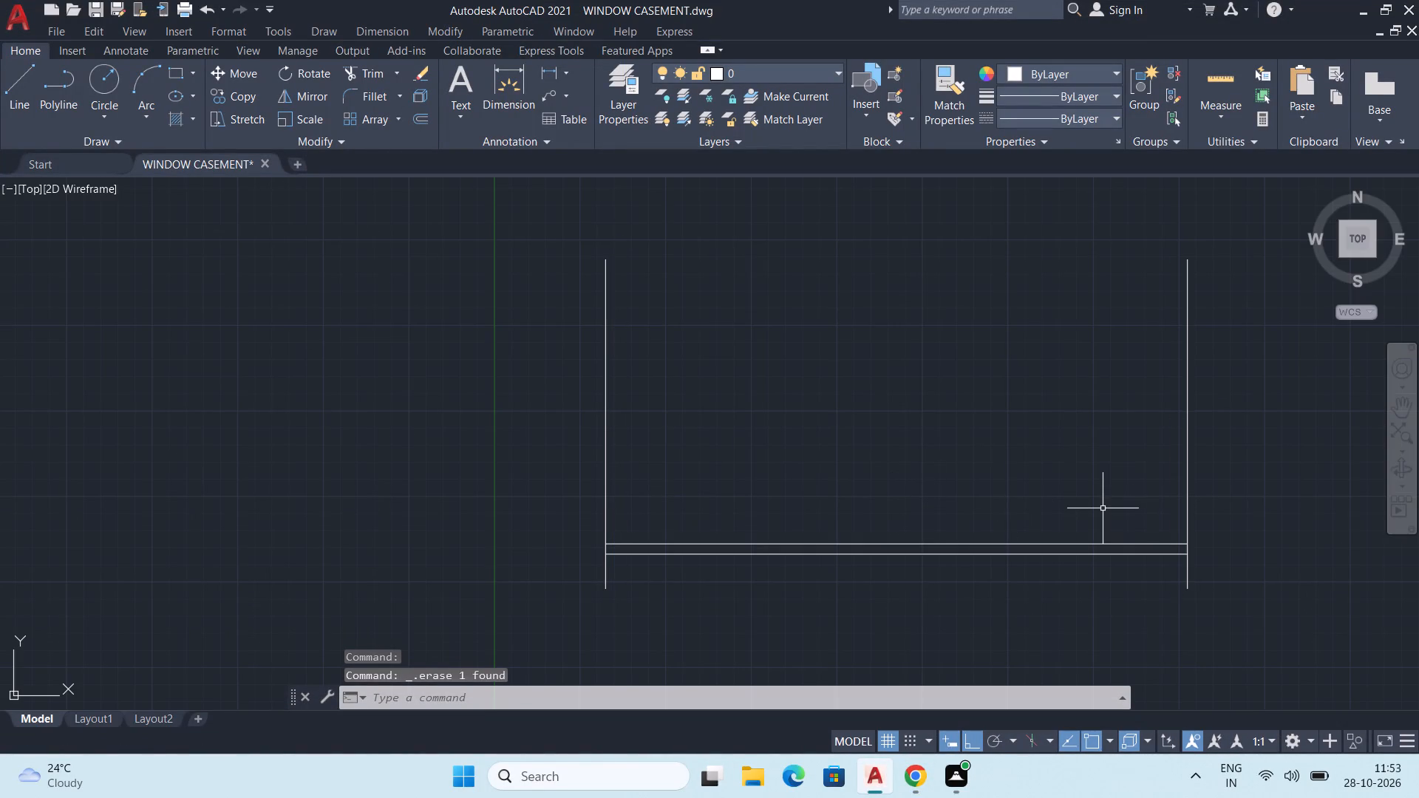
Offset the left and right vertical lines 1 mm toward the inside of the profile.
{"action": "type", "text": "OFF"}
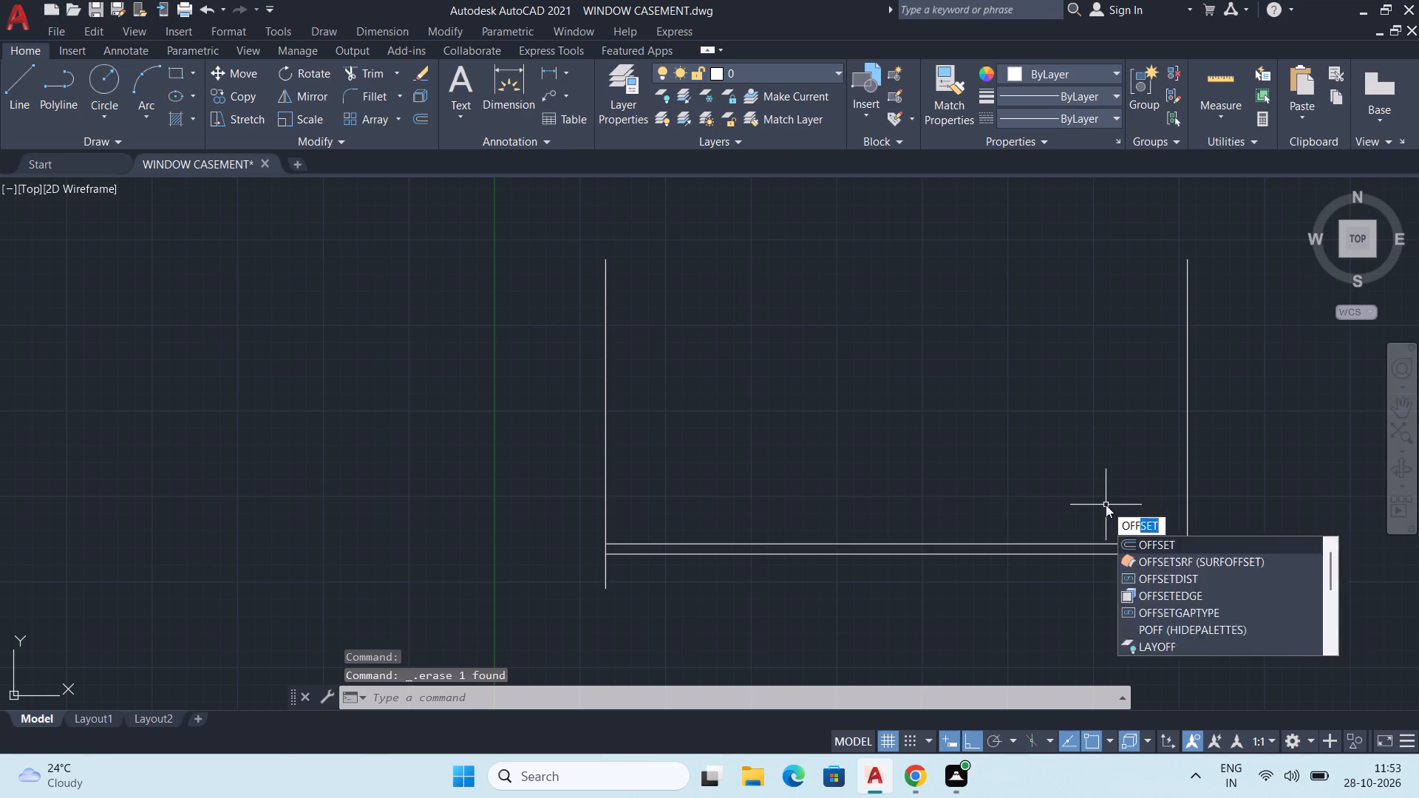
{"action": "key", "text": "Return"}
{"action": "key", "text": "1"}
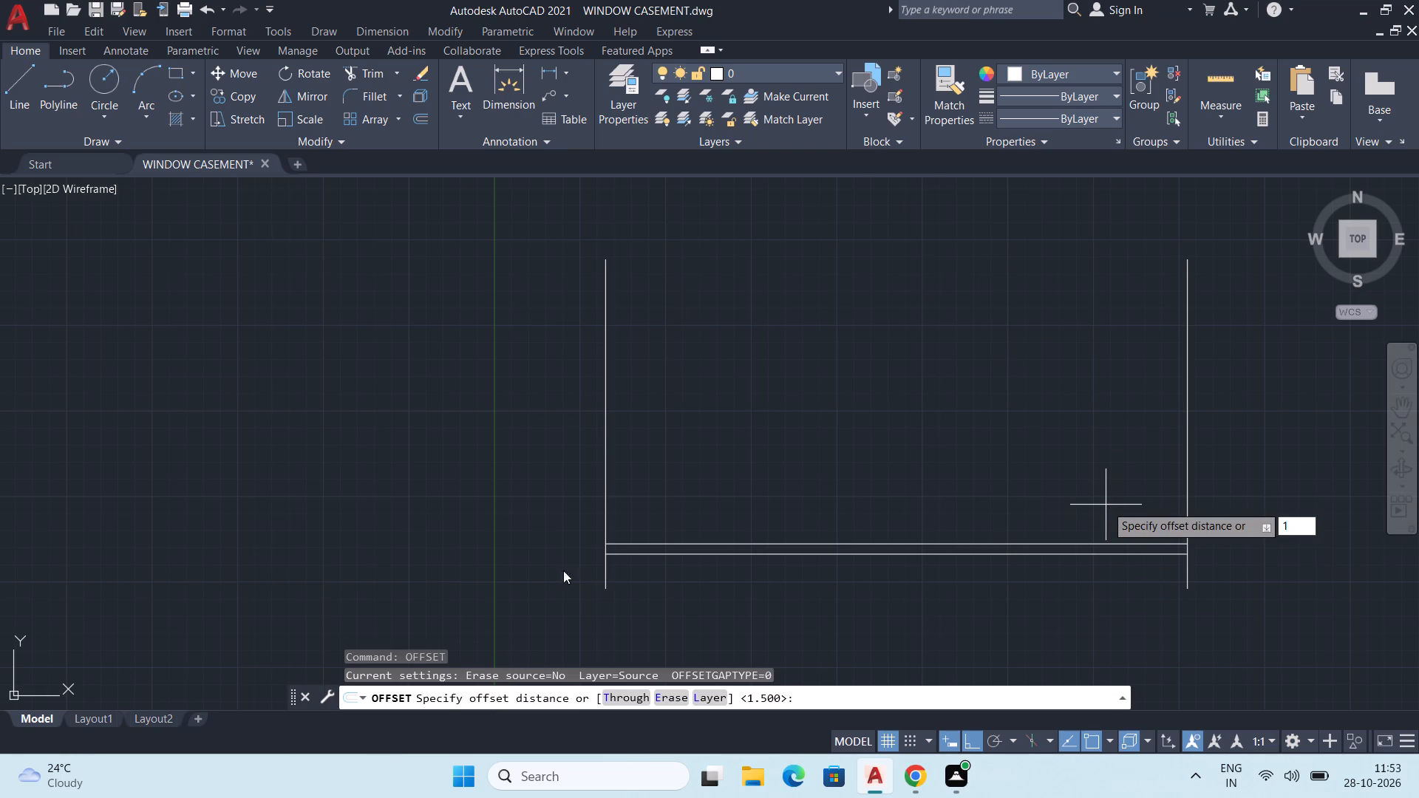
{"action": "key", "text": "Return"}
{"action": "left_click", "coordinate": [605, 427]}
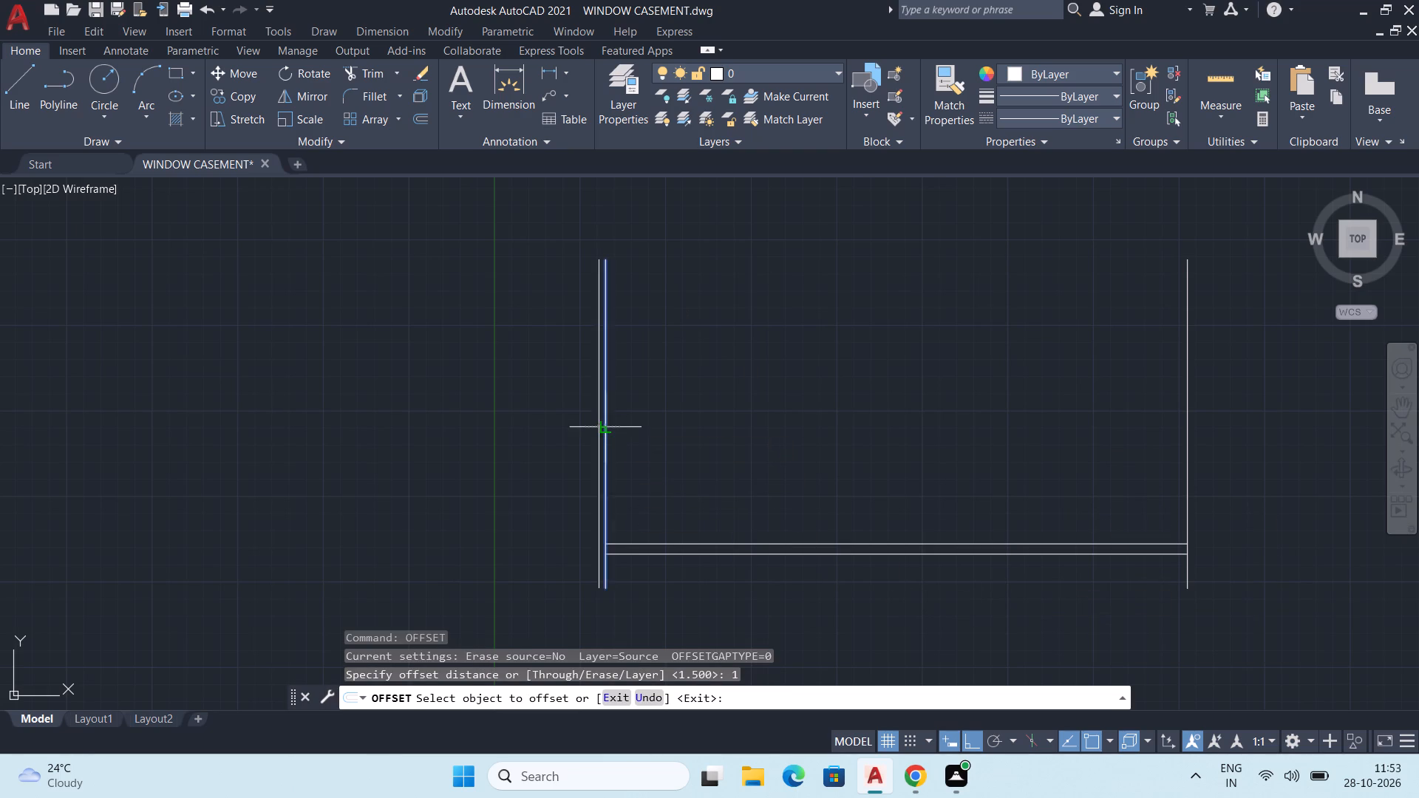
{"action": "left_click", "coordinate": [626, 425]}
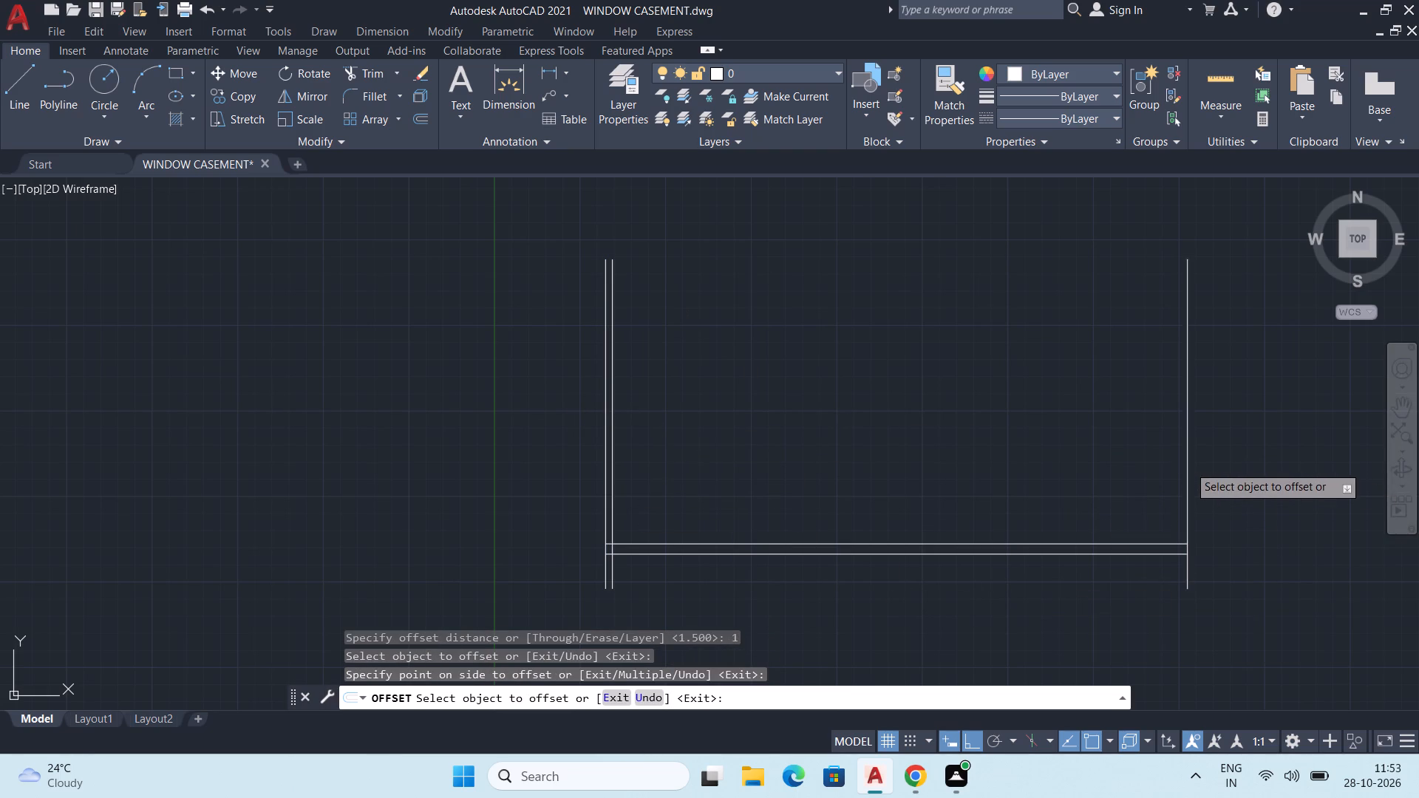
{"action": "left_click", "coordinate": [1188, 465]}
{"action": "left_click", "coordinate": [1108, 471]}
Offset the lower base line 1 mm upward.
{"action": "scroll", "coordinate": [1085, 516], "scroll_direction": "up", "scroll_amount": 2}
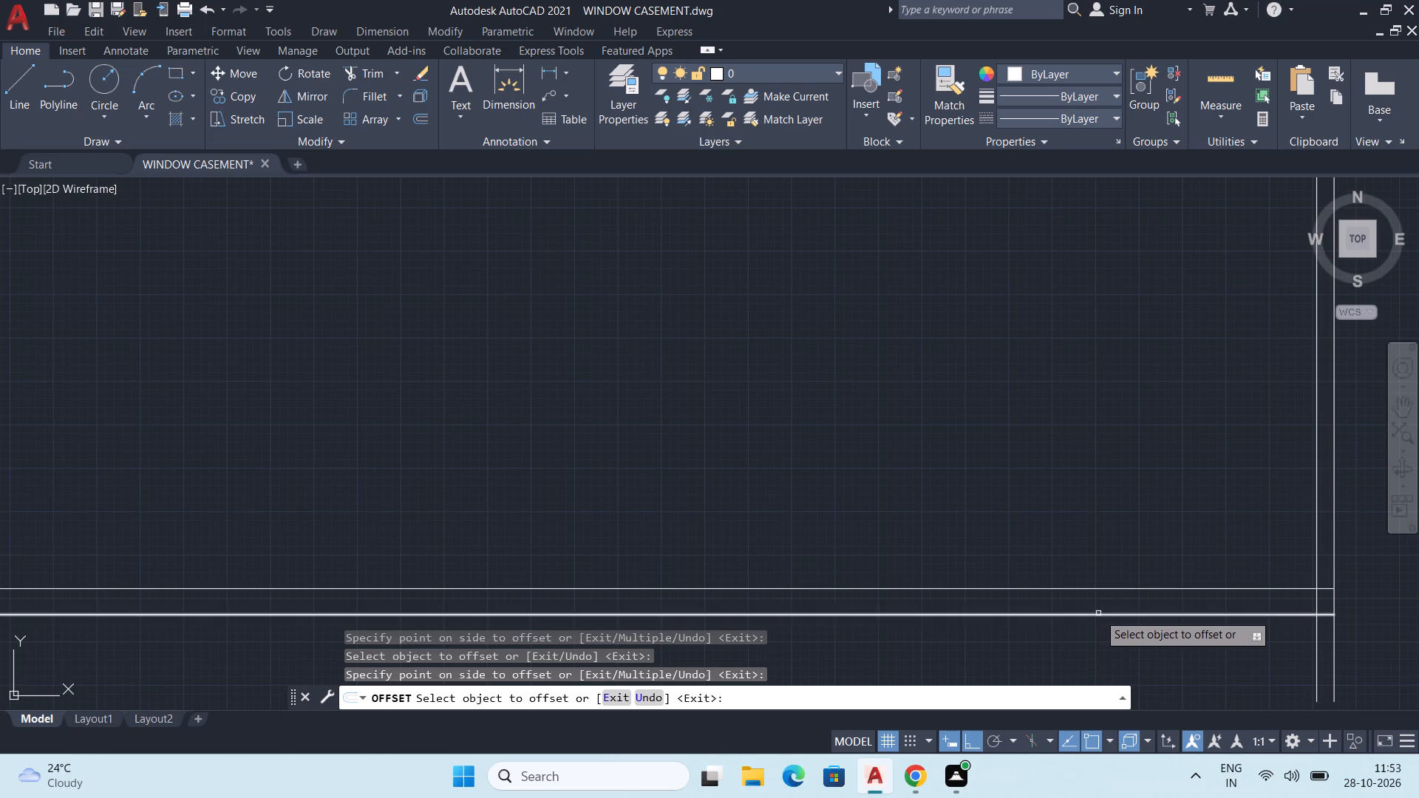
{"action": "left_click", "coordinate": [1098, 613]}
{"action": "left_click", "coordinate": [1107, 597]}
{"action": "key", "text": "space"}
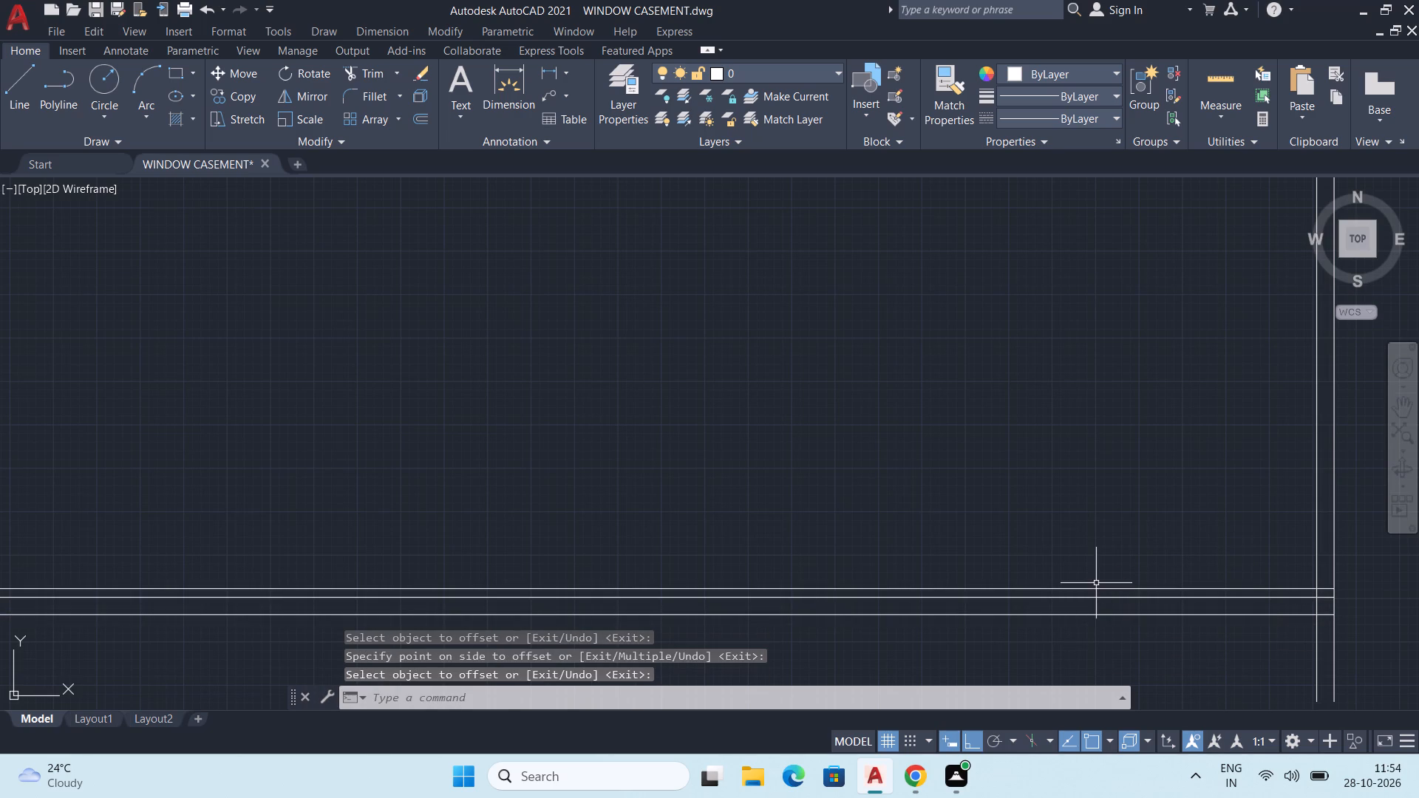
Delete the uppermost of the three closely spaced horizontal base lines.
{"action": "left_click", "coordinate": [1096, 587]}
{"action": "key", "text": "Delete"}
Trim the overlapping segments where the two base lines meet the left pair of vertical lines, opening up the junction.
{"action": "scroll", "coordinate": [1140, 497], "scroll_direction": "down", "scroll_amount": 2}
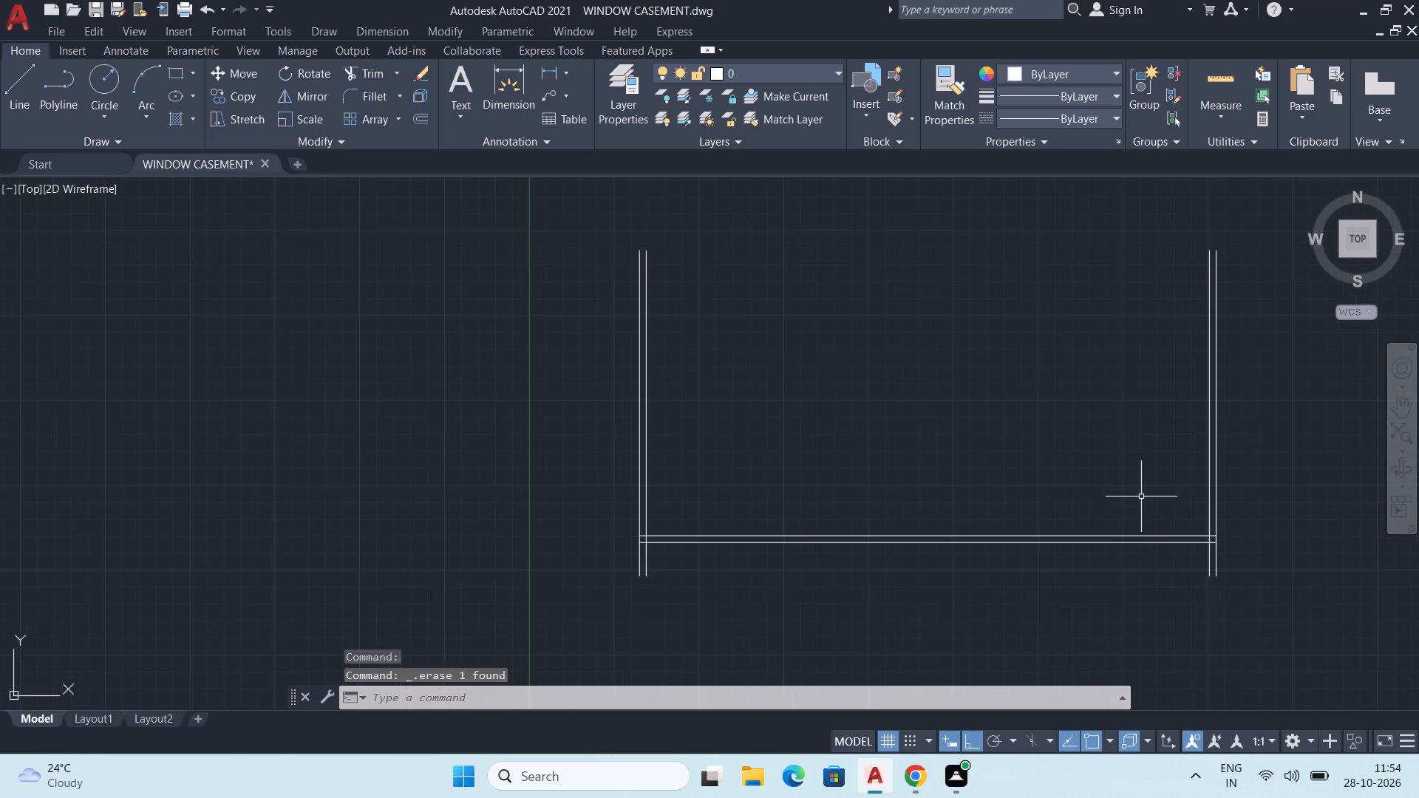
{"action": "scroll", "coordinate": [1141, 497], "scroll_direction": "down", "scroll_amount": 2}
{"action": "middle_click_drag", "start_coordinate": [1141, 497], "coordinate": [871, 485]}
{"action": "scroll", "coordinate": [711, 547], "scroll_direction": "up", "scroll_amount": 1}
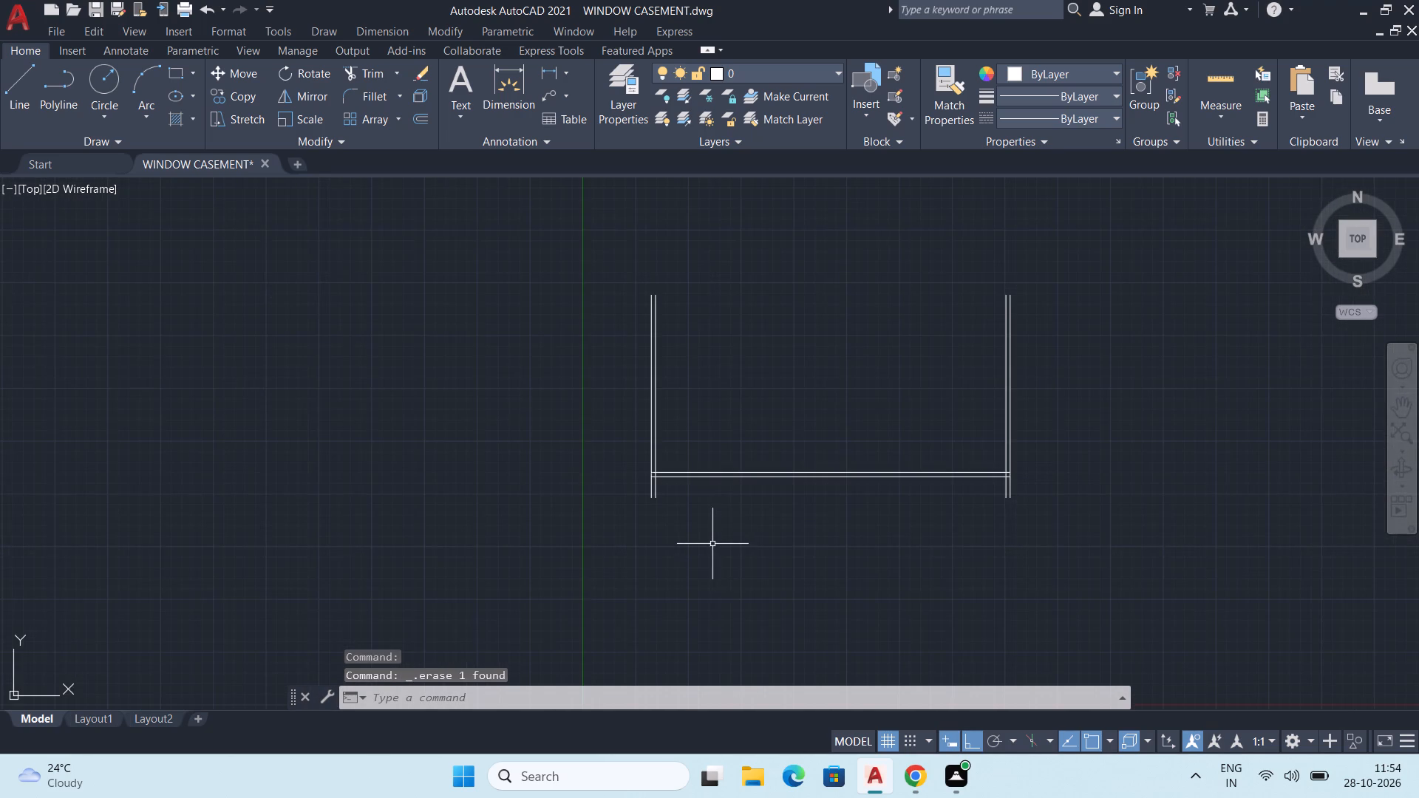
{"action": "middle_click_drag", "start_coordinate": [724, 542], "coordinate": [701, 544]}
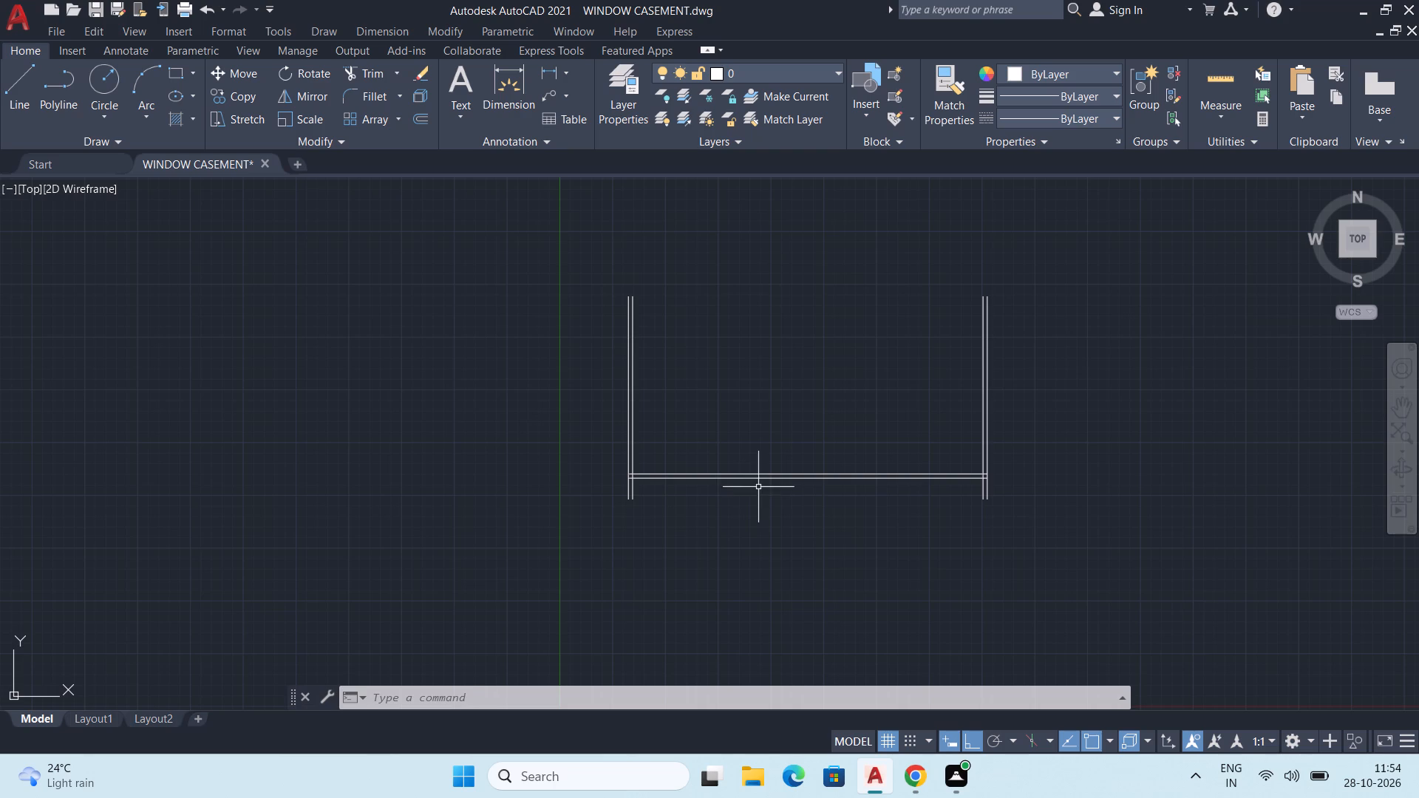
{"action": "scroll", "coordinate": [678, 517], "scroll_direction": "up", "scroll_amount": 3}
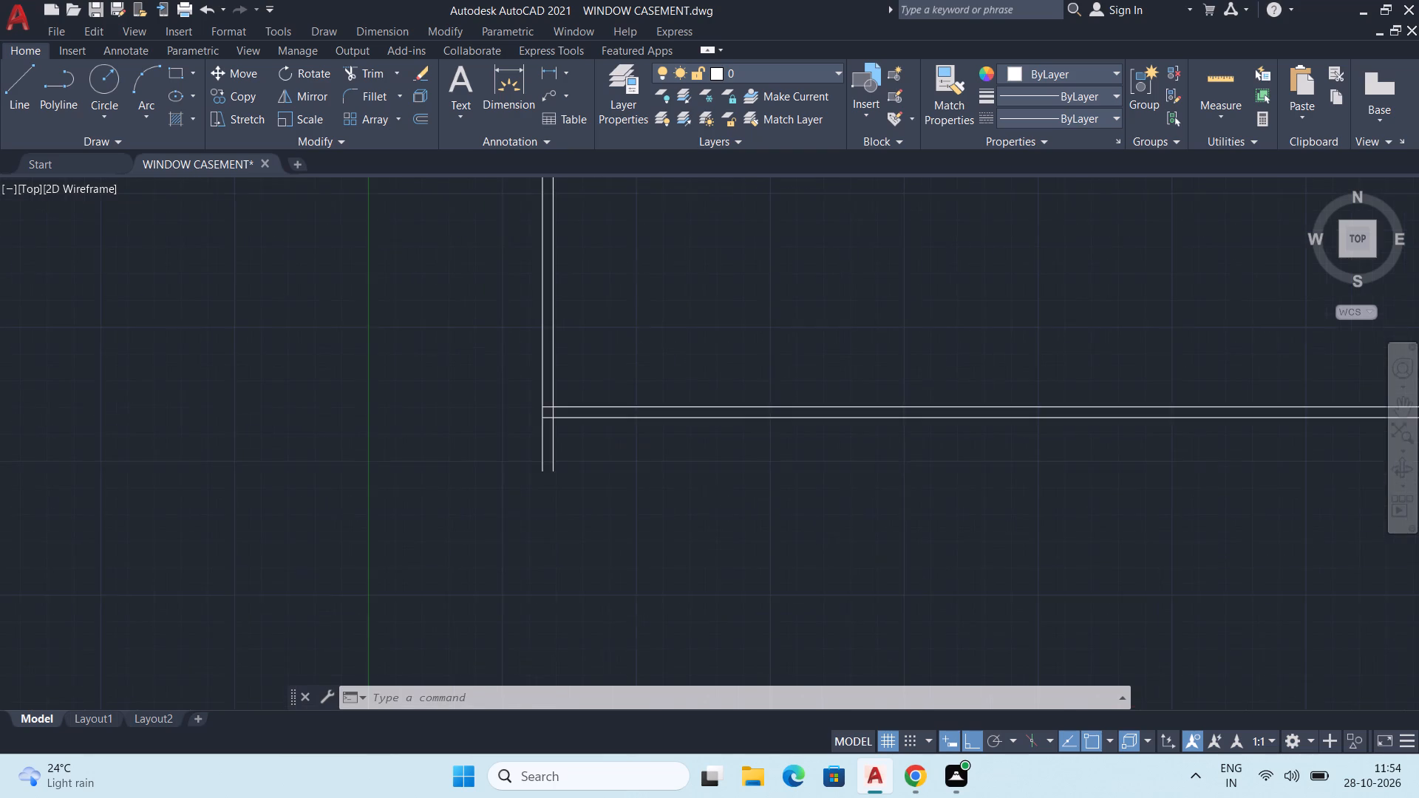
{"action": "middle_click_drag", "start_coordinate": [678, 517], "coordinate": [624, 567]}
{"action": "type", "text": "TR"}
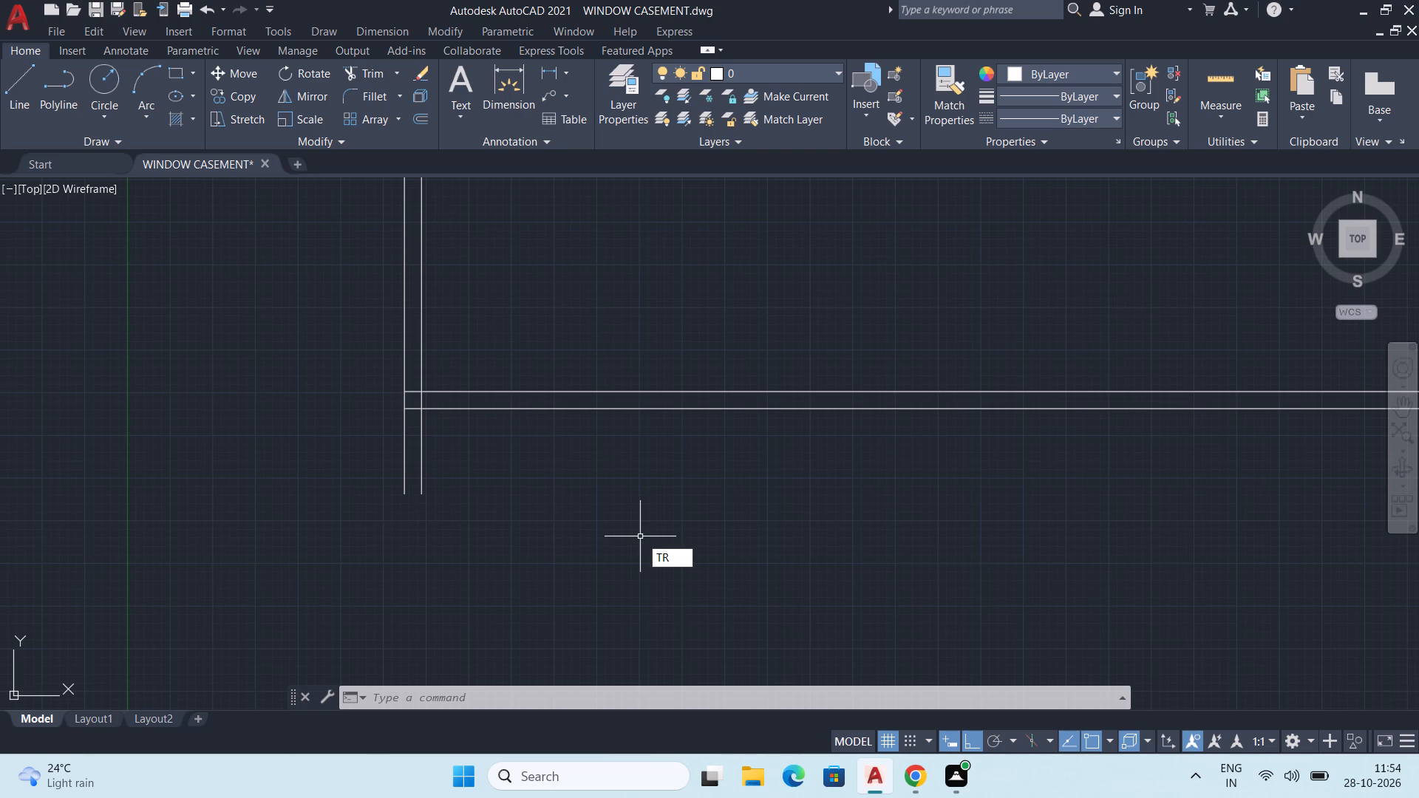
{"action": "key", "text": "Return"}
{"action": "scroll", "coordinate": [413, 430], "scroll_direction": "up", "scroll_amount": 2}
{"action": "left_click", "coordinate": [405, 316]}
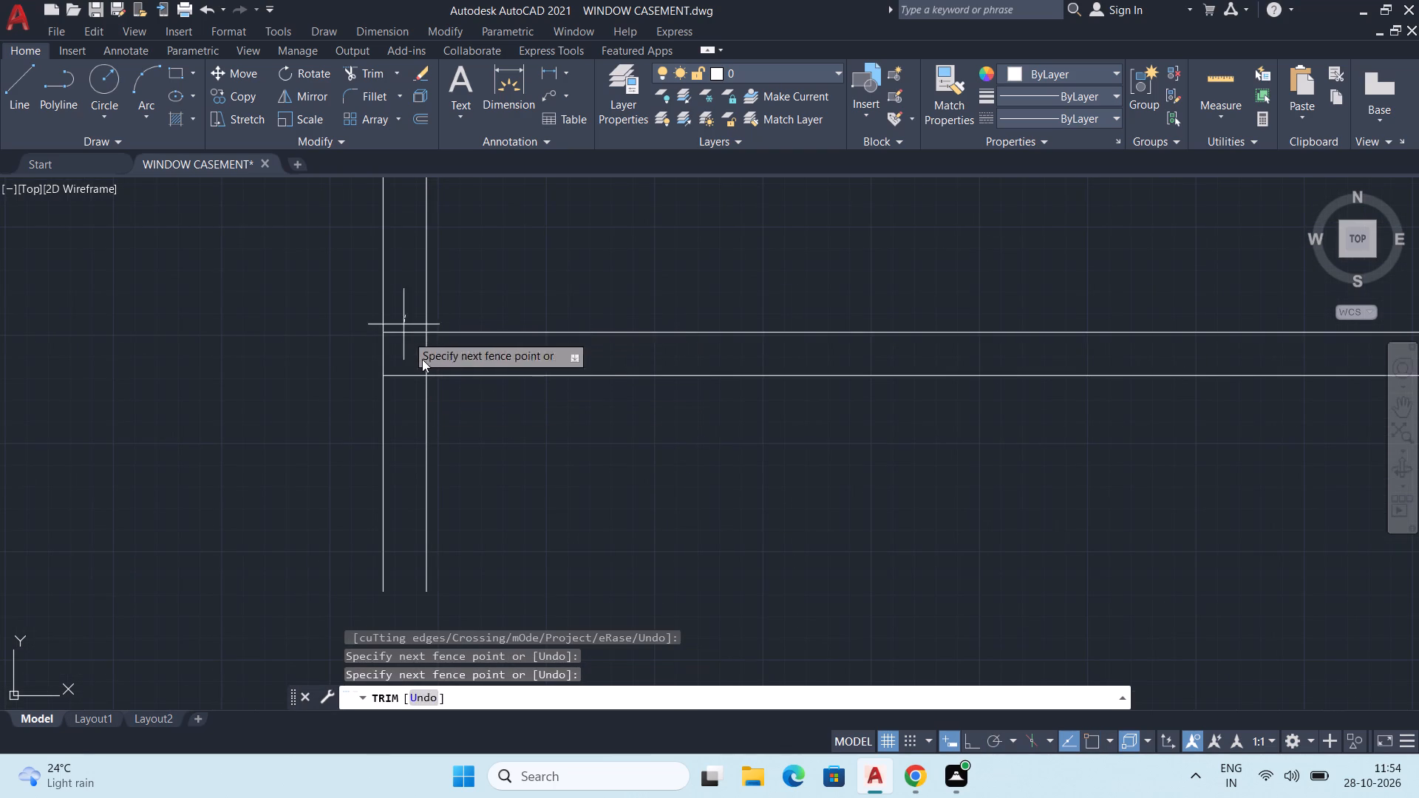
{"action": "left_click", "coordinate": [442, 361]}
{"action": "scroll", "coordinate": [499, 361], "scroll_direction": "down", "scroll_amount": 2}
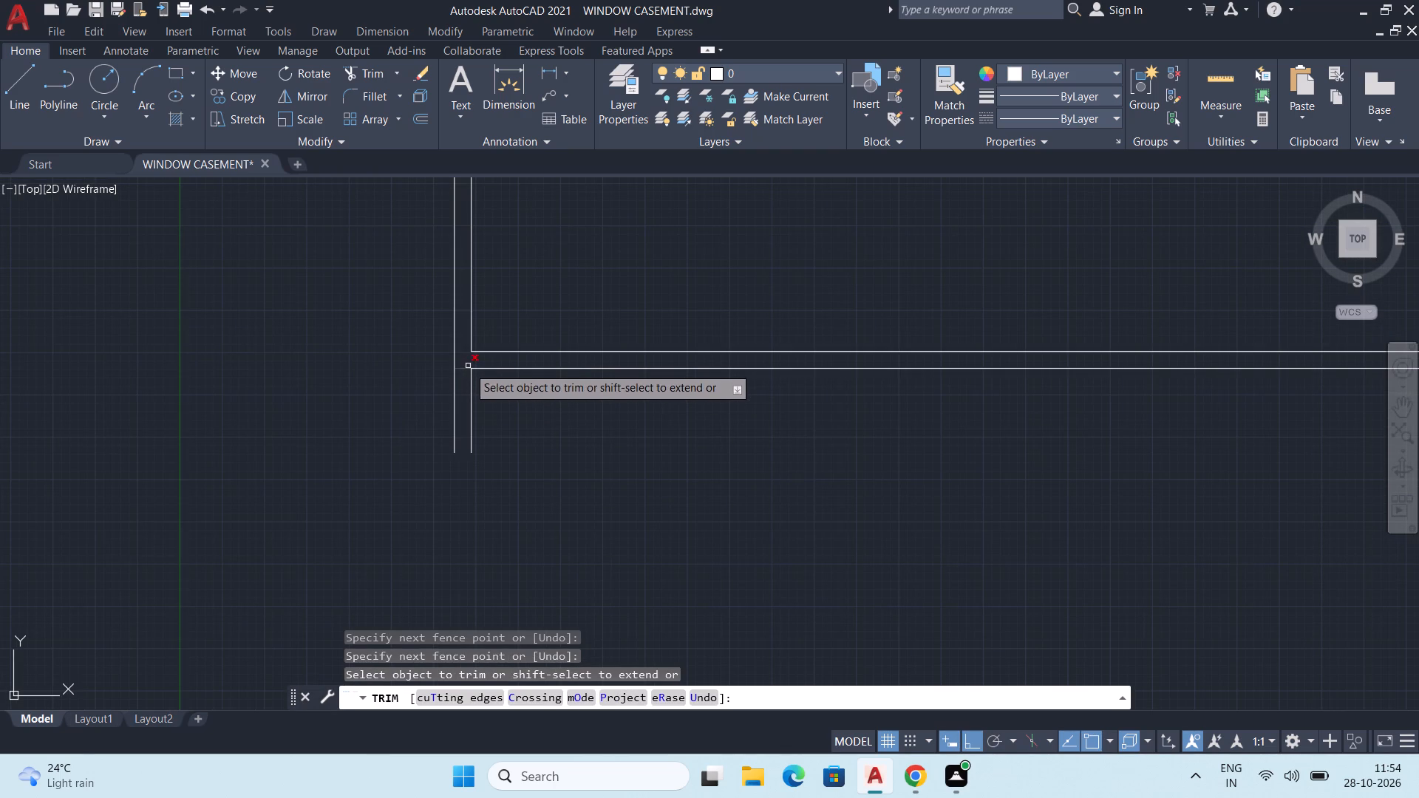
{"action": "left_click", "coordinate": [464, 369]}
Trim the overlapping segments where the two base lines meet the right pair of vertical lines, opening up the junction.
{"action": "scroll", "coordinate": [651, 434], "scroll_direction": "down", "scroll_amount": 2}
{"action": "middle_click_drag", "start_coordinate": [862, 435], "coordinate": [503, 632]}
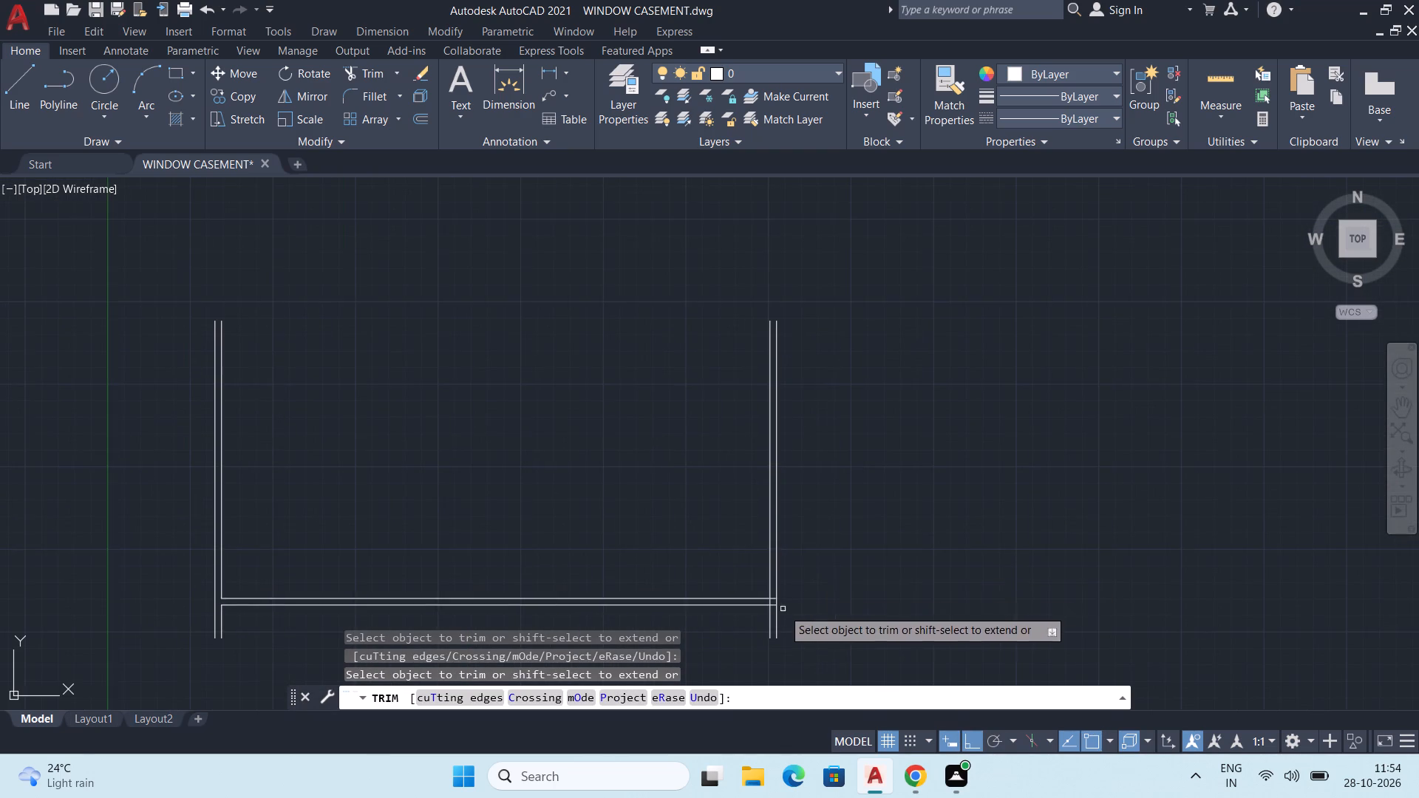
{"action": "scroll", "coordinate": [783, 609], "scroll_direction": "up", "scroll_amount": 1}
{"action": "middle_click_drag", "start_coordinate": [783, 609], "coordinate": [846, 378]}
{"action": "scroll", "coordinate": [846, 378], "scroll_direction": "up", "scroll_amount": 2}
{"action": "left_click", "coordinate": [794, 324]}
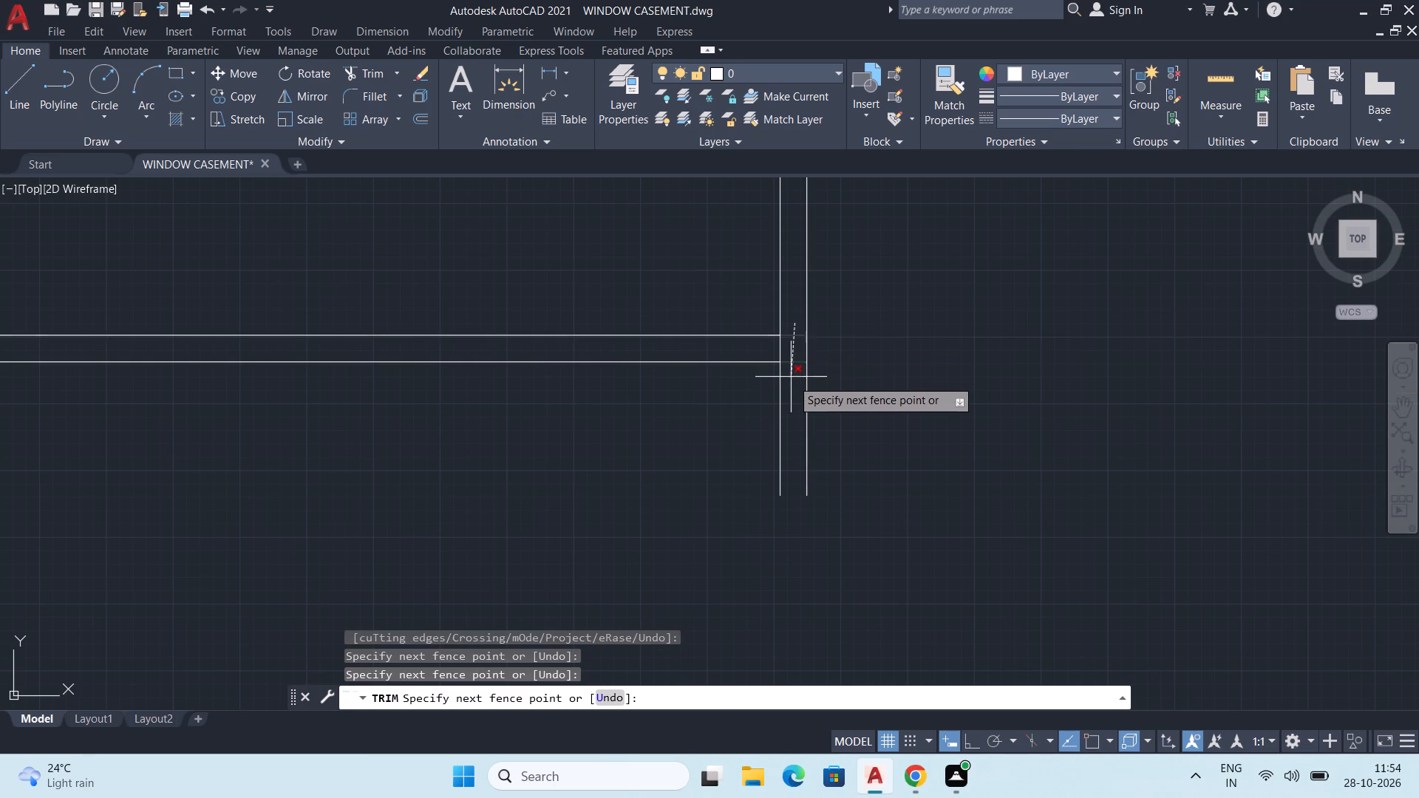
{"action": "left_click", "coordinate": [792, 372]}
{"action": "left_click", "coordinate": [780, 351]}
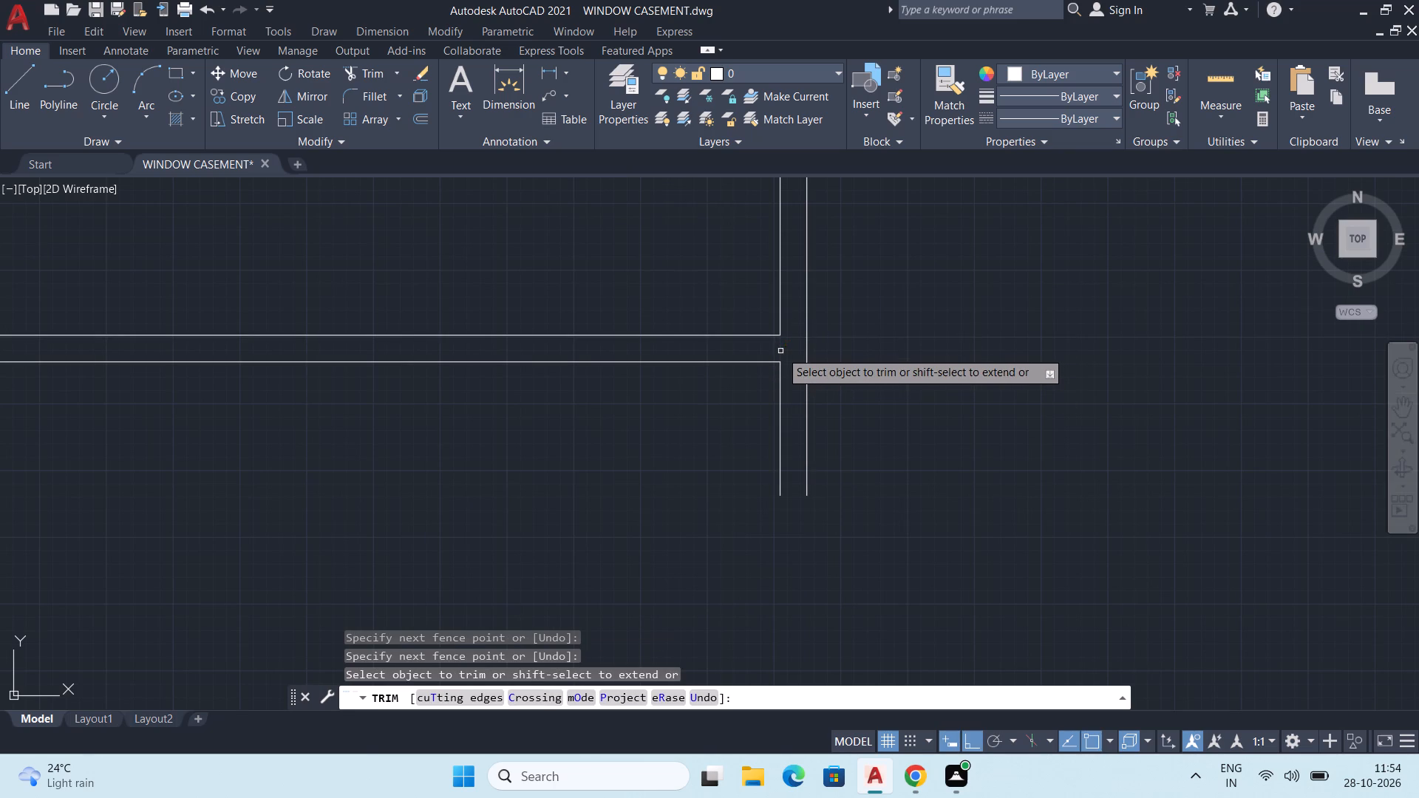
{"action": "key", "text": "space"}
Draw a horizontal closing line from the left outer side's bottom endpoint to the right outer side's bottom endpoint.
{"action": "scroll", "coordinate": [893, 356], "scroll_direction": "down", "scroll_amount": 3}
{"action": "middle_click_drag", "start_coordinate": [823, 429], "coordinate": [814, 434]}
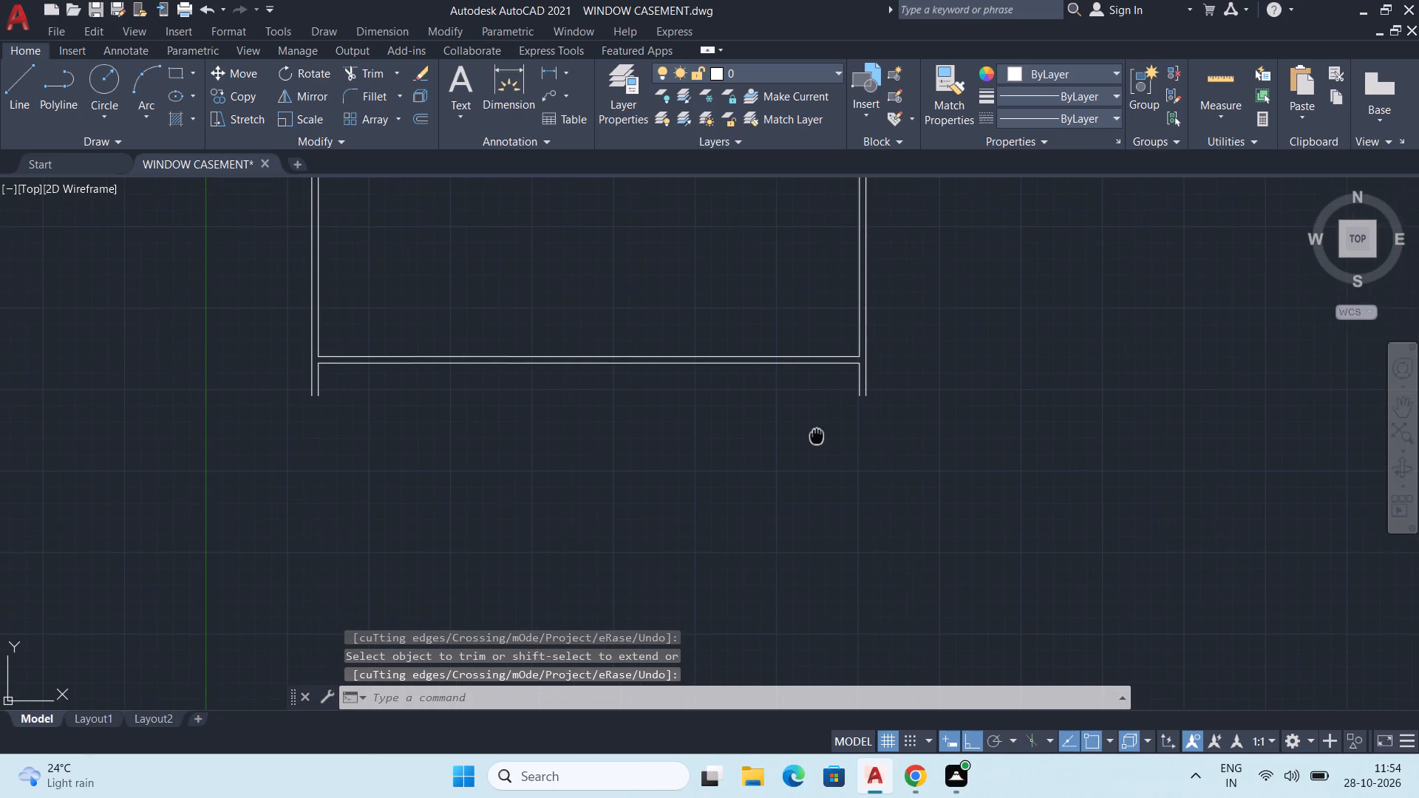
{"action": "middle_click_drag", "start_coordinate": [814, 434], "coordinate": [804, 422]}
{"action": "middle_click_drag", "start_coordinate": [448, 457], "coordinate": [464, 476]}
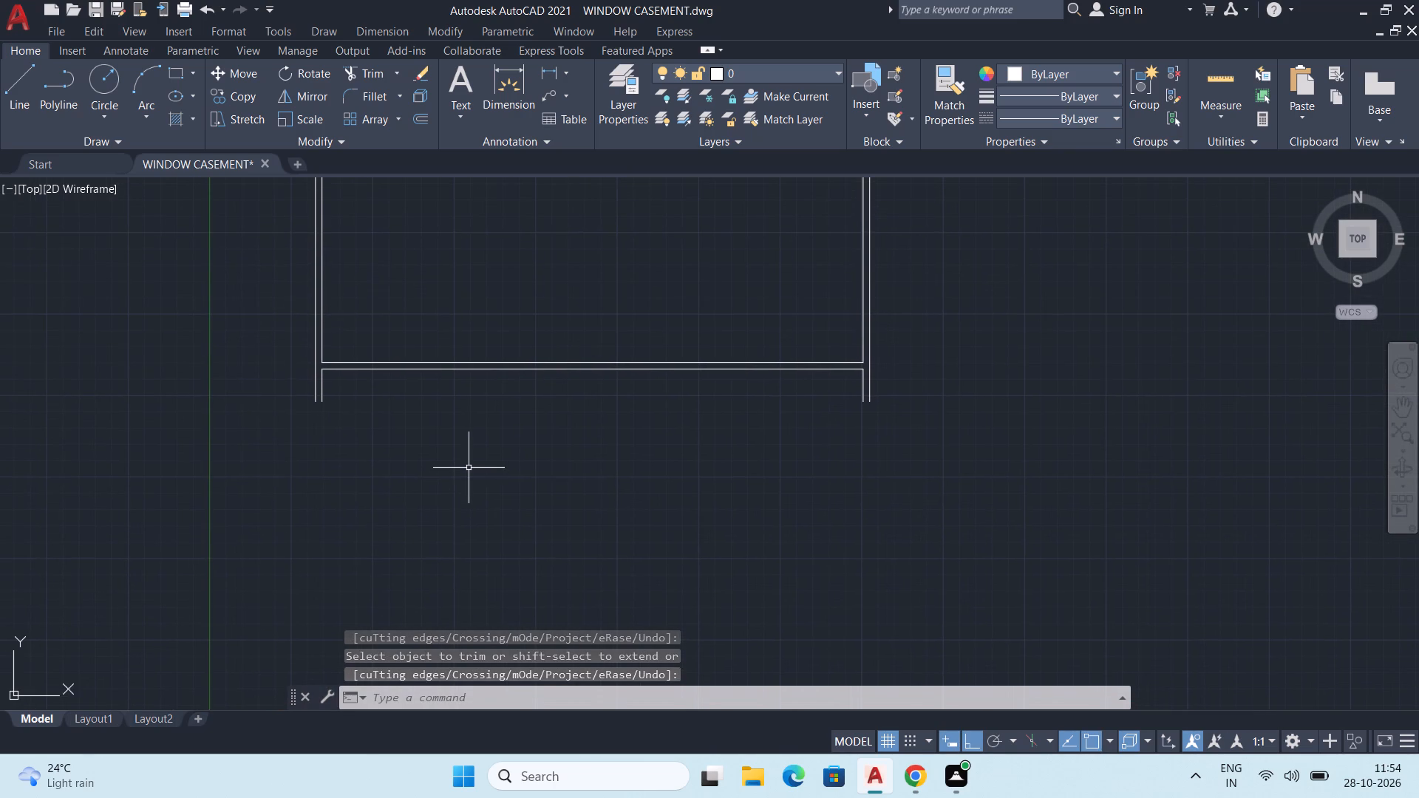
{"action": "key", "text": "l"}
{"action": "key", "text": "Return"}
{"action": "scroll", "coordinate": [307, 397], "scroll_direction": "up", "scroll_amount": 2}
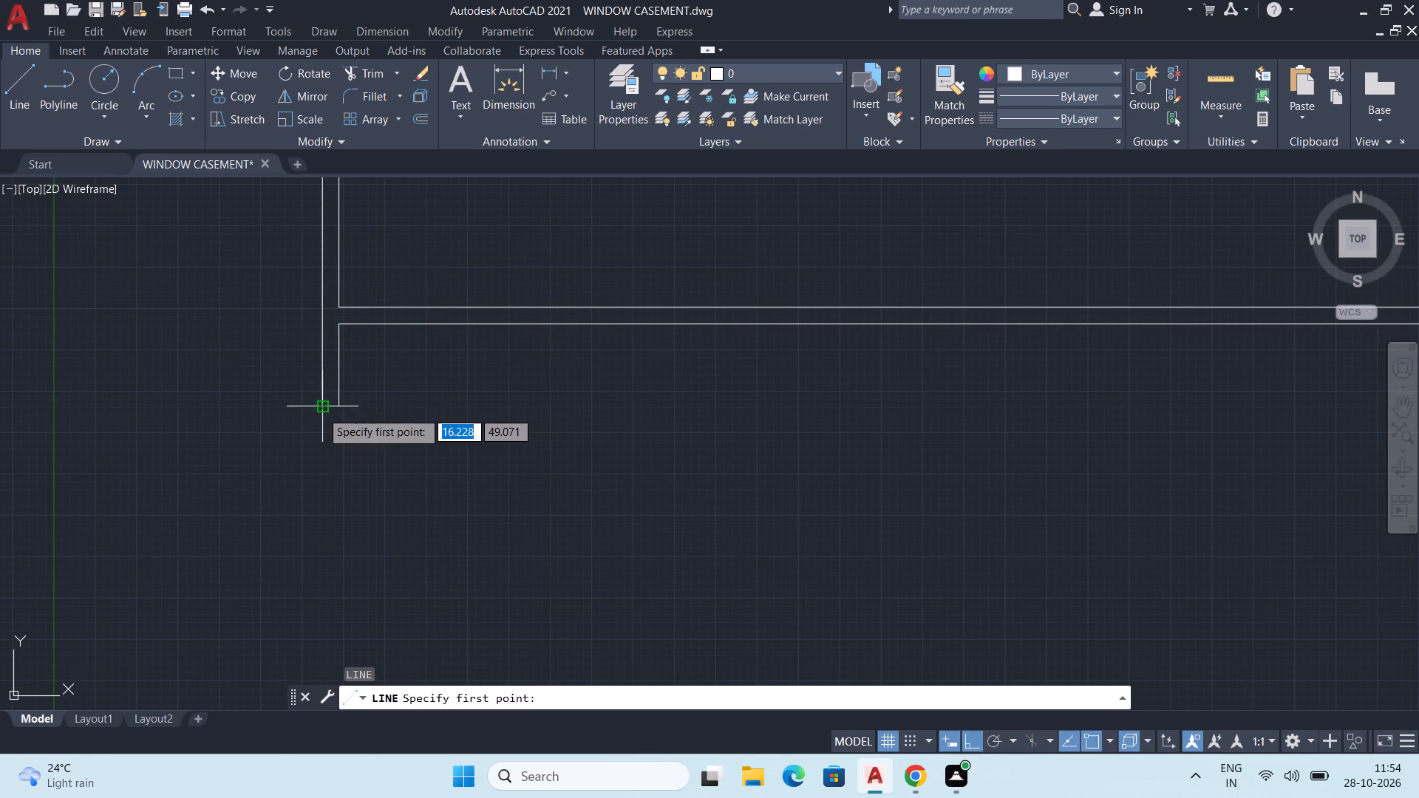
{"action": "left_click_drag", "start_coordinate": [321, 411], "coordinate": [340, 407]}
{"action": "middle_click_drag", "start_coordinate": [947, 392], "coordinate": [353, 465]}
{"action": "middle_click_drag", "start_coordinate": [674, 468], "coordinate": [506, 480]}
{"action": "scroll", "coordinate": [967, 485], "scroll_direction": "up", "scroll_amount": 2}
{"action": "left_click", "coordinate": [950, 504]}
{"action": "key", "text": "Escape"}
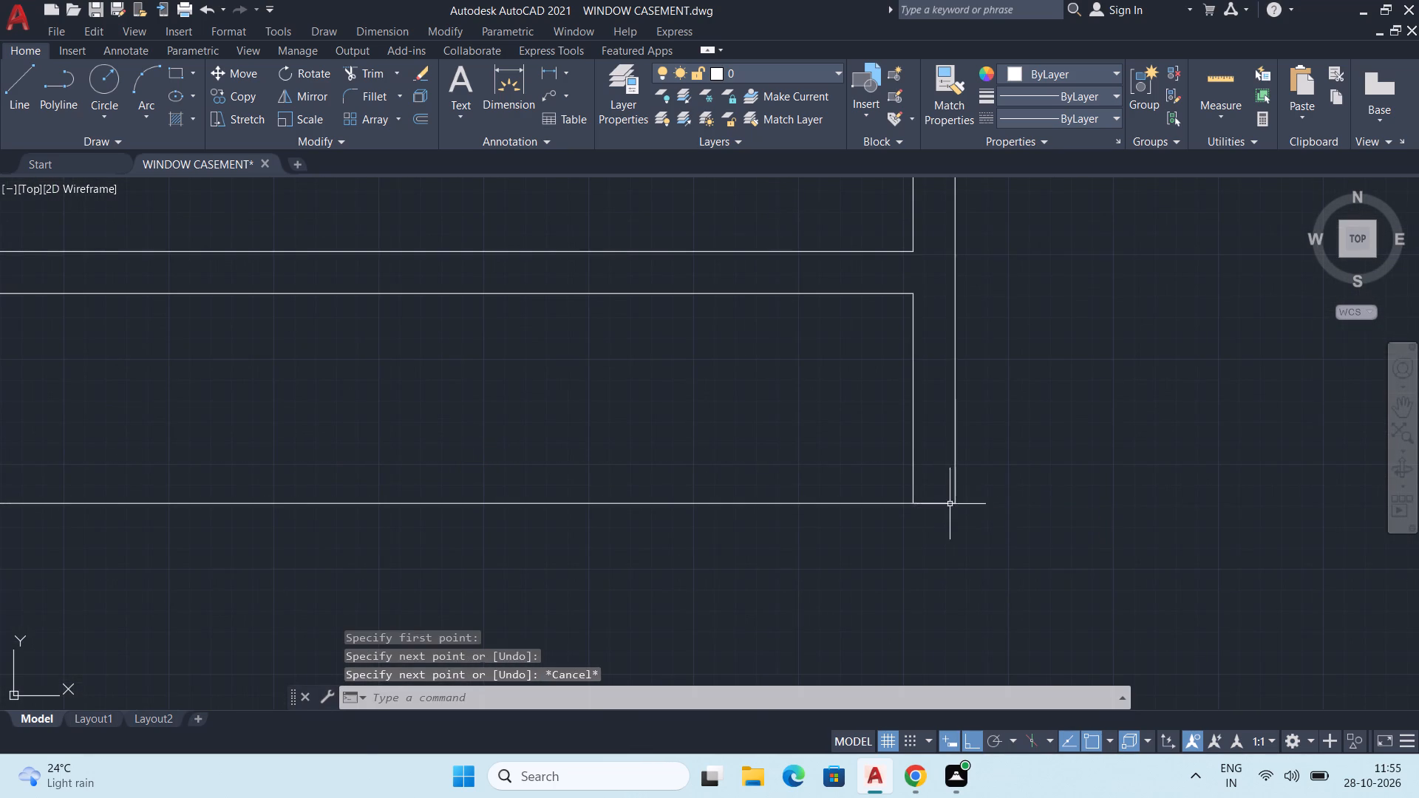
Offset the bottom closing line 1 mm upward, into the profile.
{"action": "scroll", "coordinate": [950, 504], "scroll_direction": "down", "scroll_amount": 3}
{"action": "middle_click_drag", "start_coordinate": [940, 508], "coordinate": [1124, 483]}
{"action": "type", "text": "OFF"}
{"action": "key", "text": "Return"}
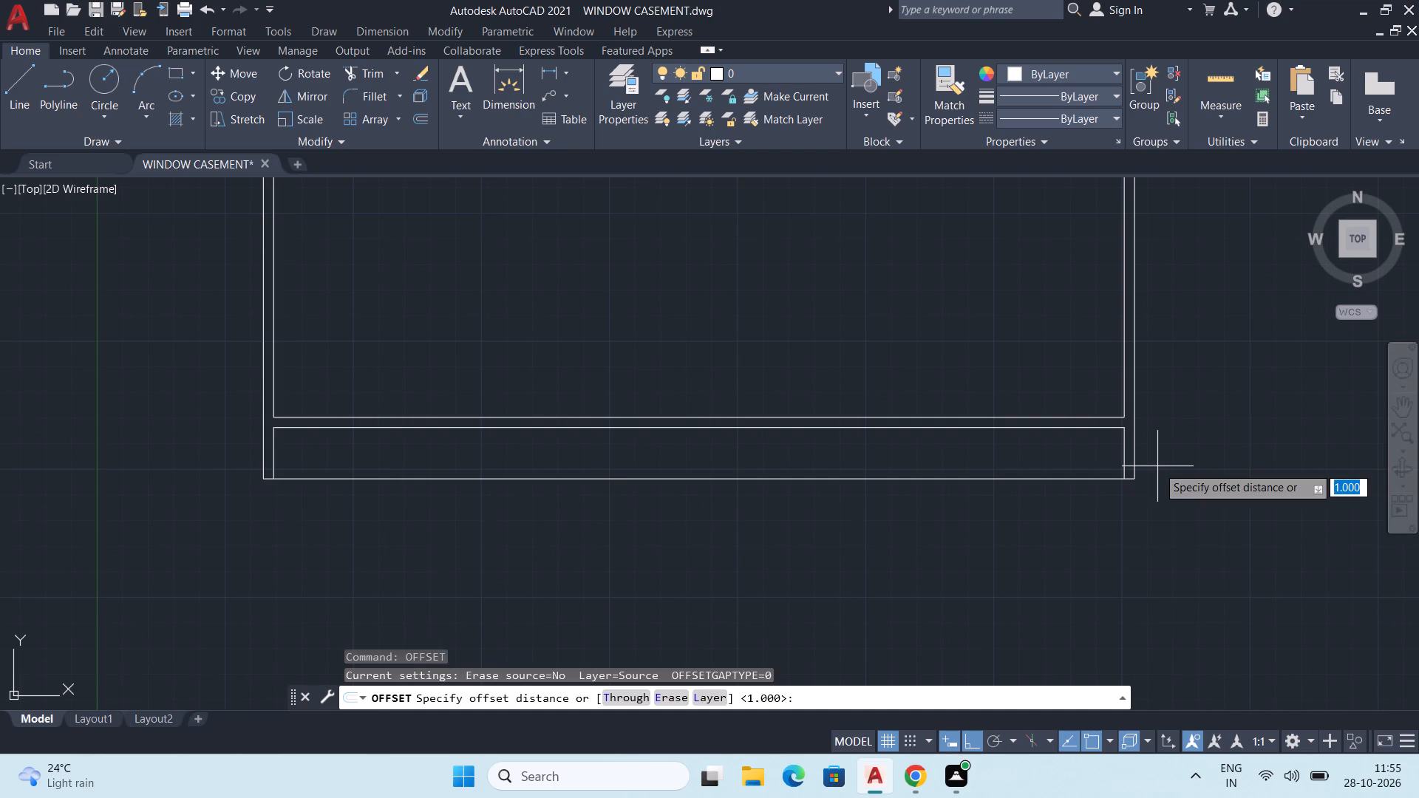
{"action": "key", "text": "1"}
{"action": "key", "text": "Return"}
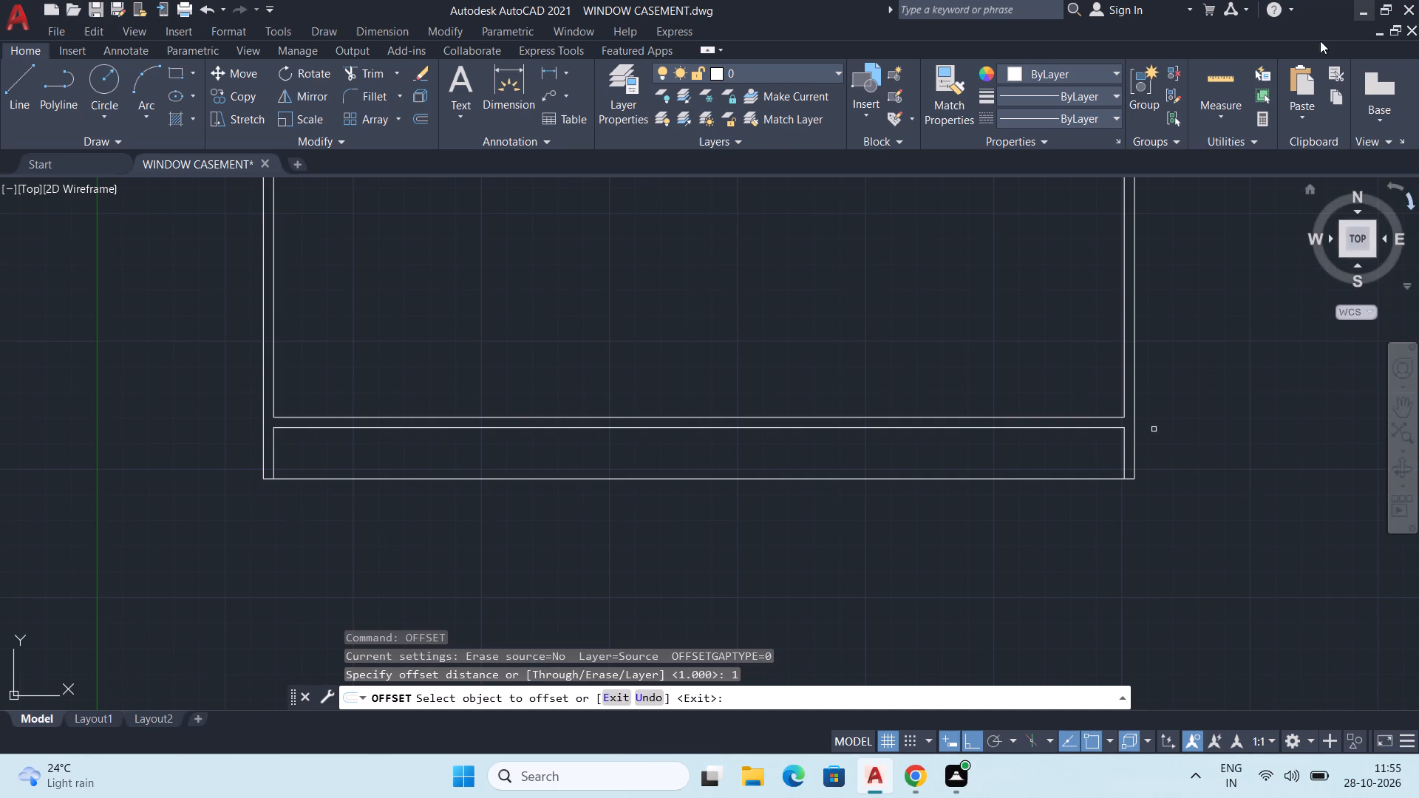
{"action": "left_click", "coordinate": [608, 479]}
{"action": "left_click", "coordinate": [613, 464]}
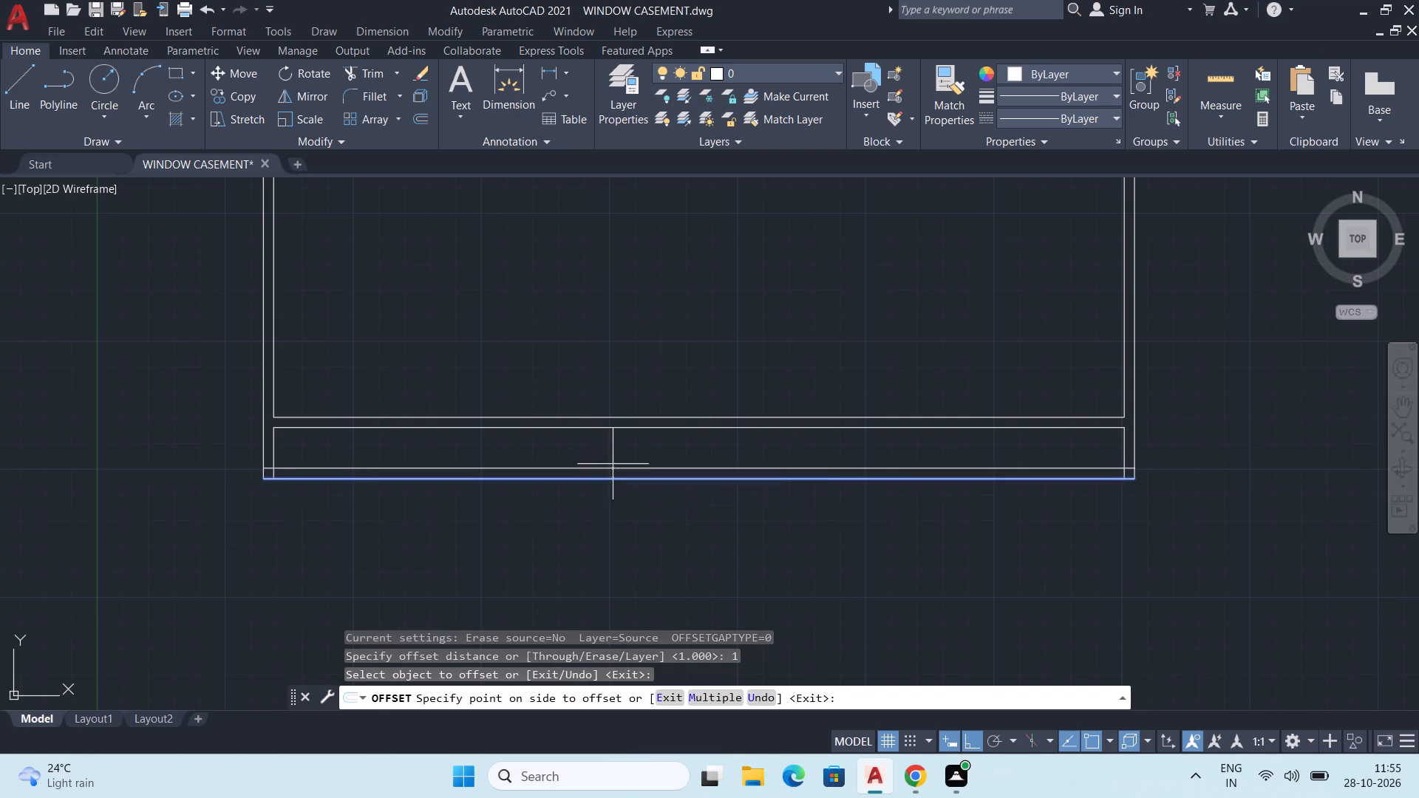
{"action": "key", "text": "space"}
From the inner lower-left intersection, draw a line 1 mm inward along the offset line and continue straight down to the bottom line.
{"action": "scroll", "coordinate": [585, 463], "scroll_direction": "down", "scroll_amount": 2}
{"action": "scroll", "coordinate": [416, 463], "scroll_direction": "up", "scroll_amount": 1}
{"action": "middle_click_drag", "start_coordinate": [520, 456], "coordinate": [372, 482]}
{"action": "middle_click_drag", "start_coordinate": [406, 508], "coordinate": [361, 452]}
{"action": "middle_click_drag", "start_coordinate": [338, 491], "coordinate": [429, 490]}
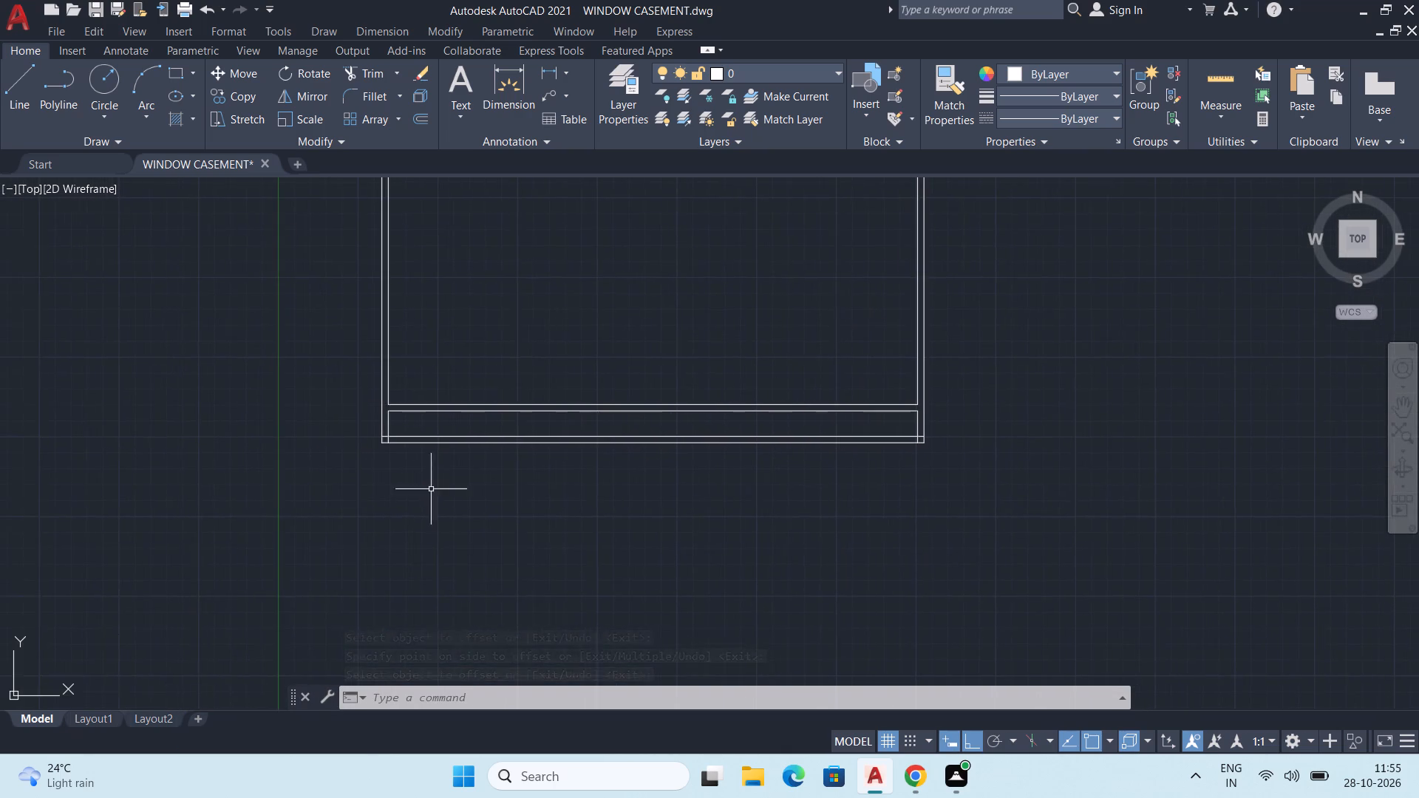
{"action": "scroll", "coordinate": [384, 486], "scroll_direction": "up", "scroll_amount": 3}
{"action": "middle_click_drag", "start_coordinate": [385, 478], "coordinate": [392, 522]}
{"action": "middle_click_drag", "start_coordinate": [429, 460], "coordinate": [421, 519]}
{"action": "middle_click_drag", "start_coordinate": [423, 437], "coordinate": [423, 460]}
{"action": "key", "text": "l"}
{"action": "key", "text": "Return"}
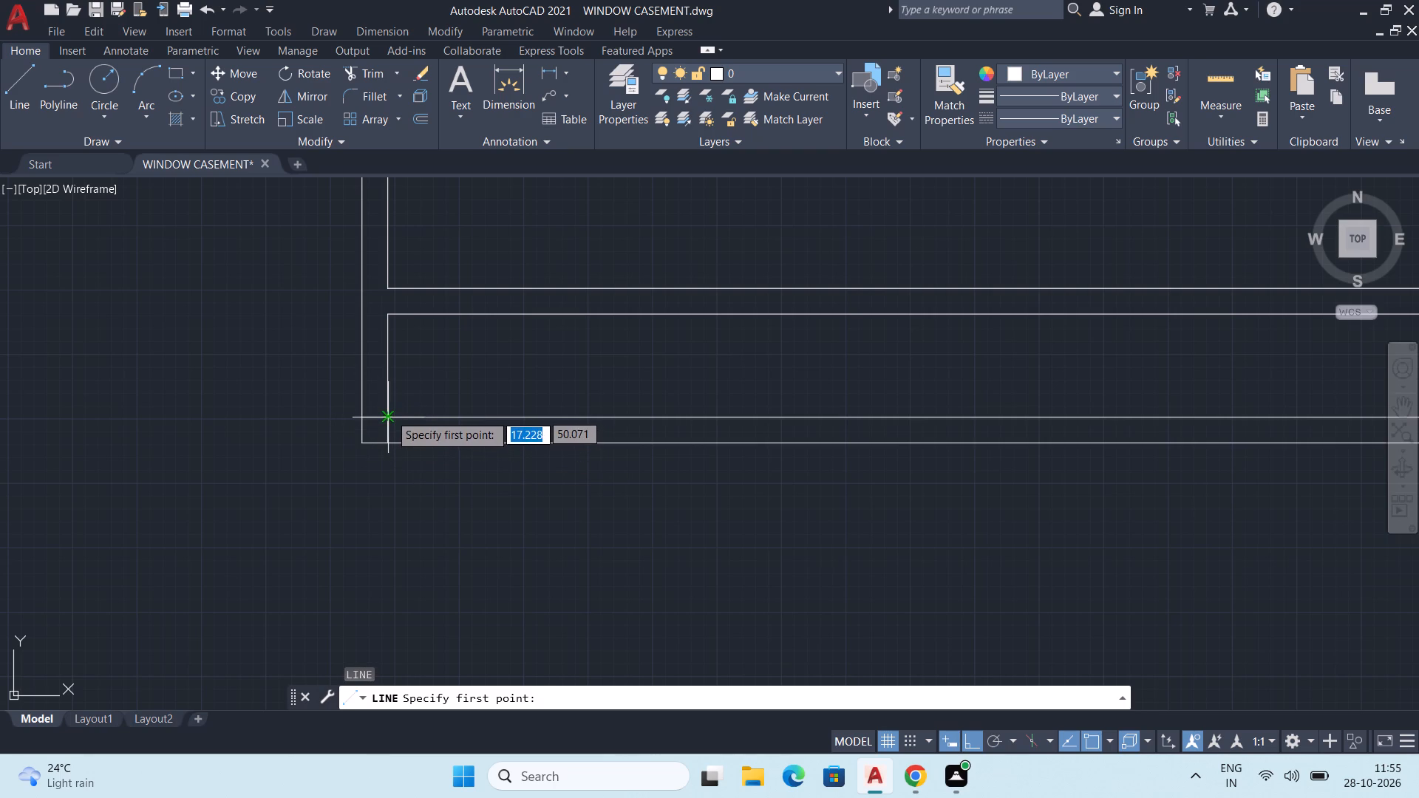
{"action": "left_click", "coordinate": [389, 415]}
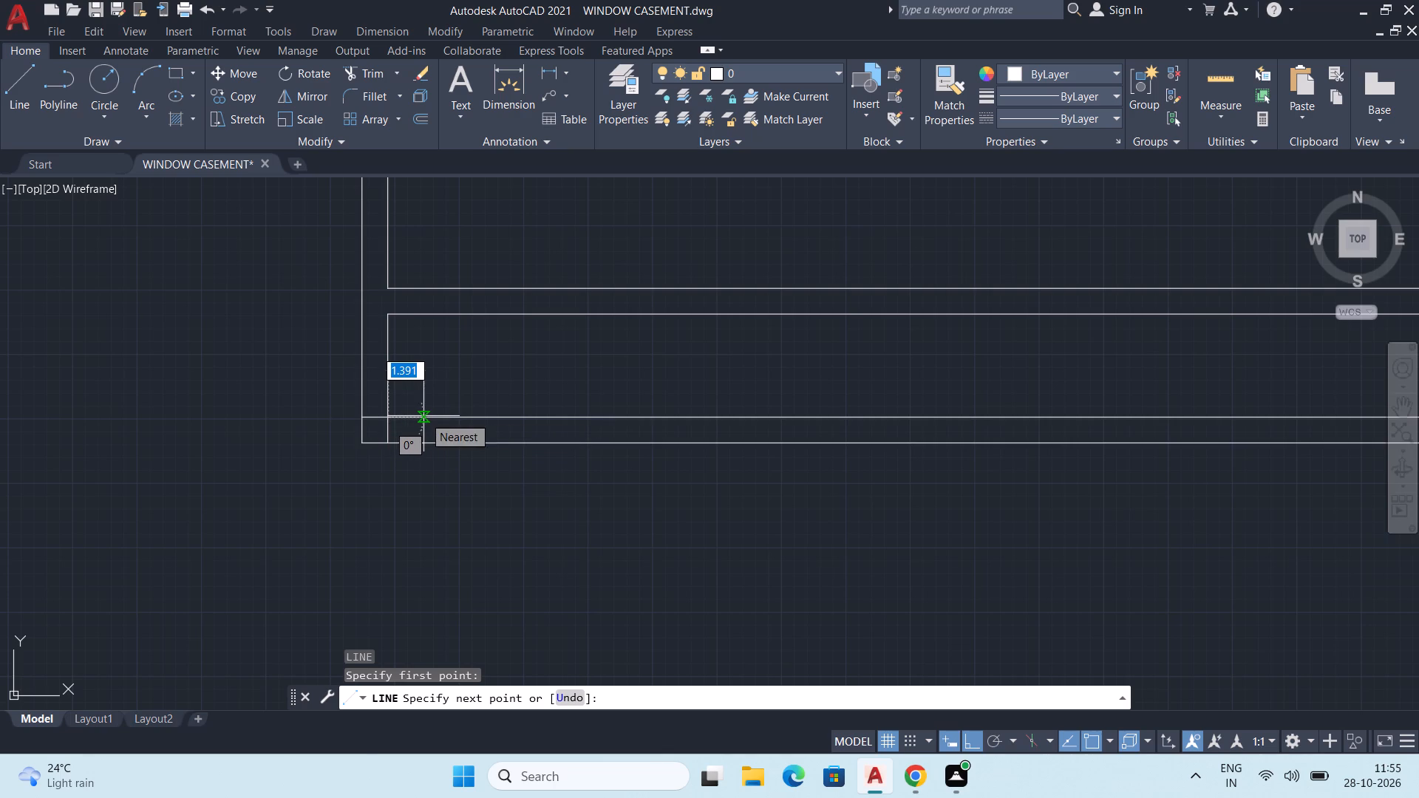
{"action": "key", "text": "1"}
{"action": "key", "text": "Return"}
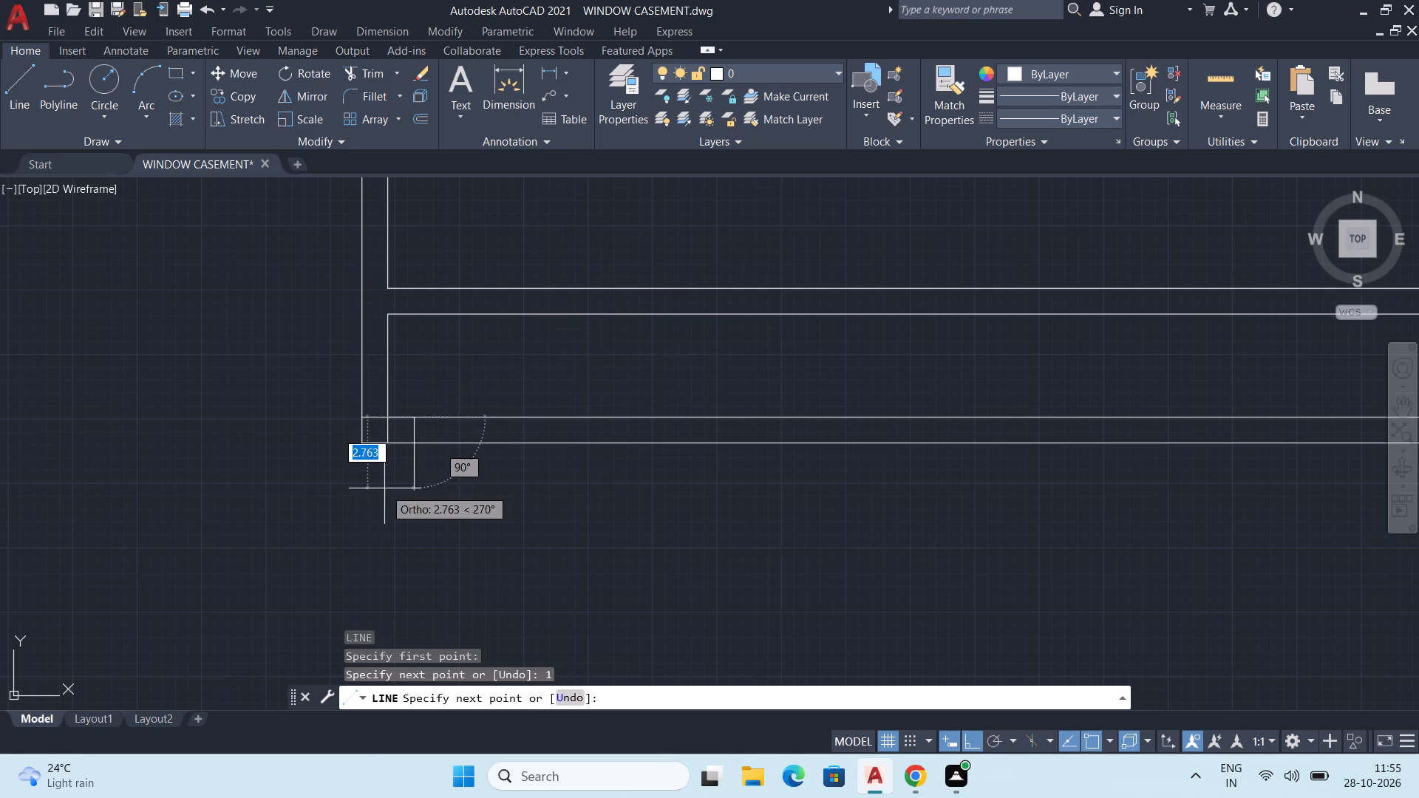
{"action": "left_click", "coordinate": [415, 447]}
{"action": "key", "text": "Escape"}
Trim the offset line's end and the inner side line's stub at the lower-left corner, opening the wall into the lip.
{"action": "type", "text": "TR"}
{"action": "key", "text": "Return"}
{"action": "left_click", "coordinate": [375, 409]}
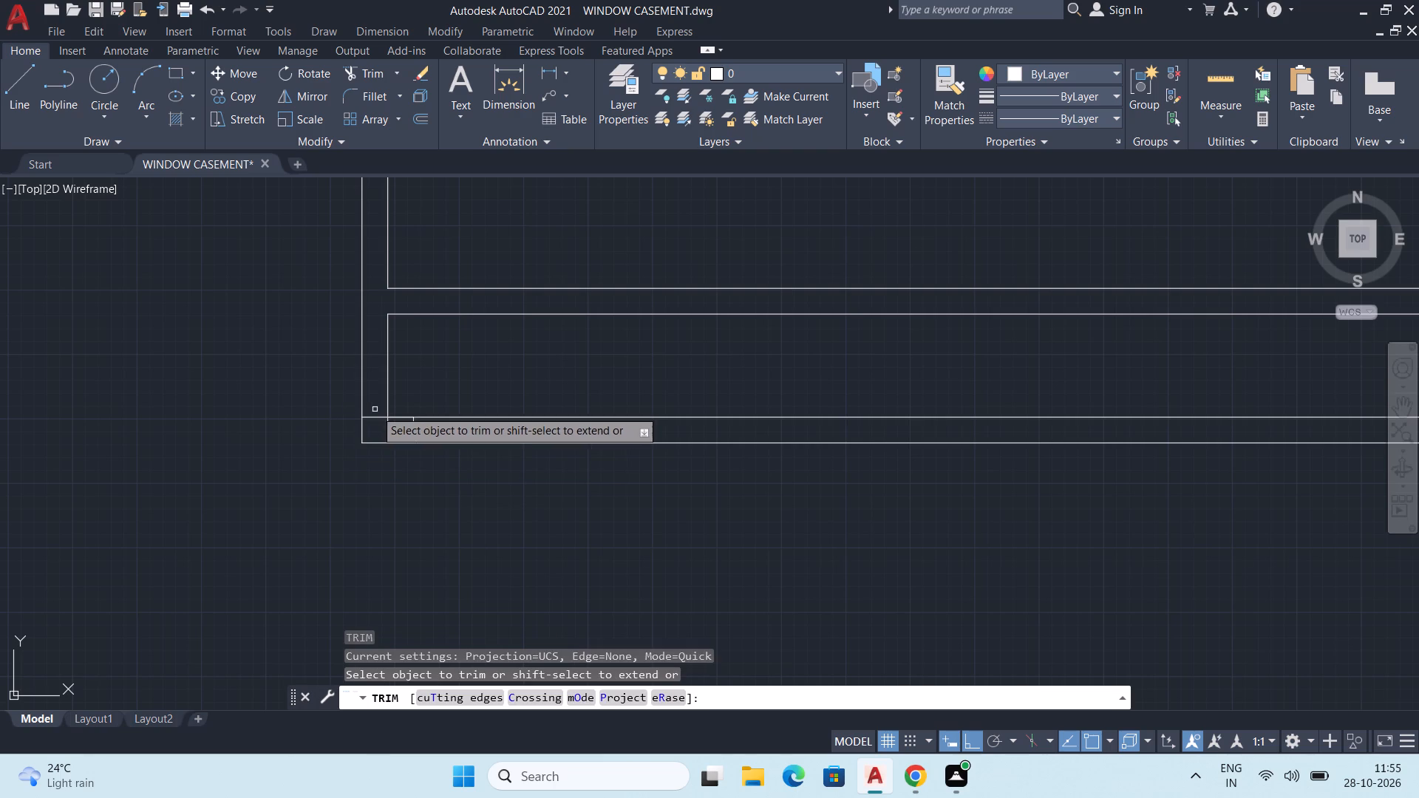
{"action": "left_click", "coordinate": [395, 431]}
{"action": "scroll", "coordinate": [418, 426], "scroll_direction": "down", "scroll_amount": 2}
{"action": "middle_click_drag", "start_coordinate": [606, 485], "coordinate": [561, 505]}
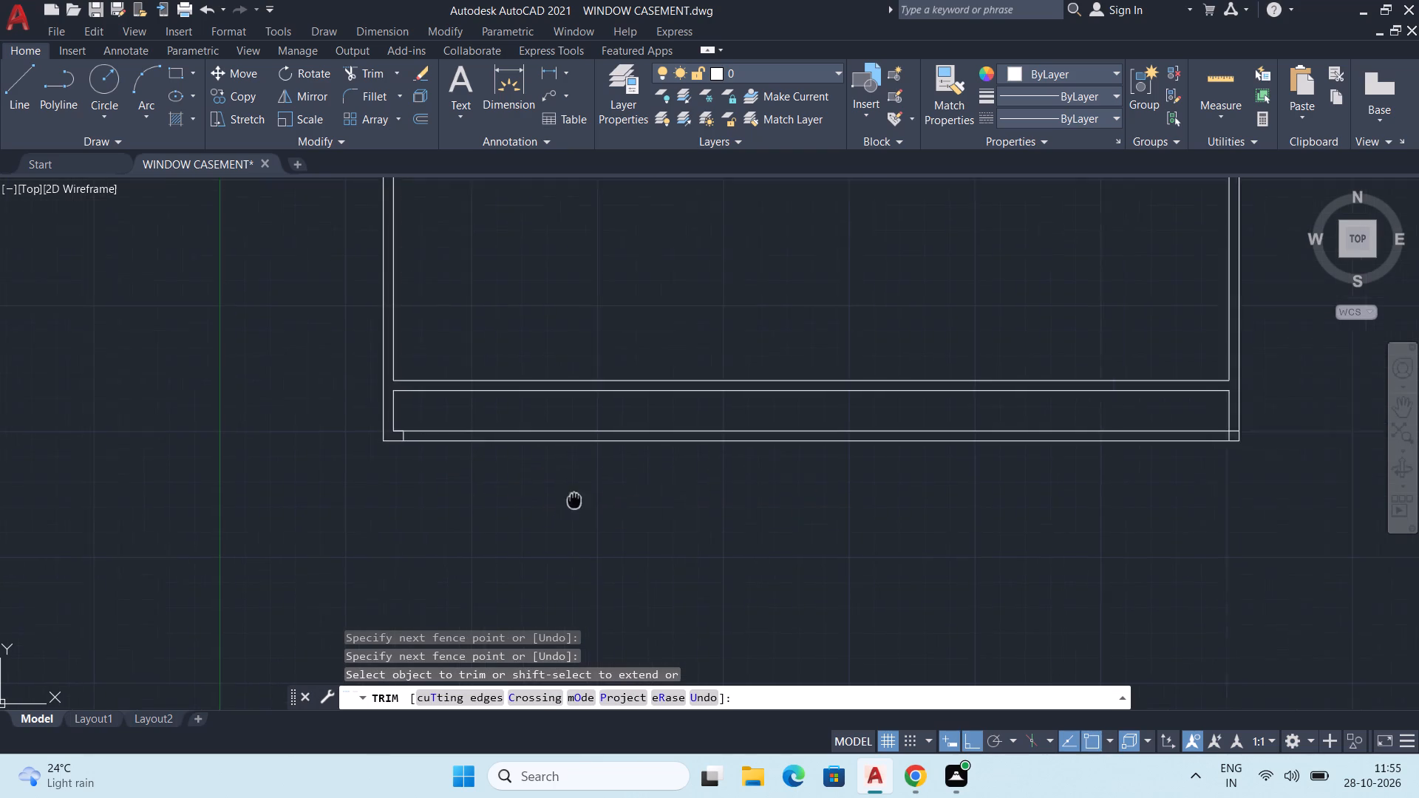
{"action": "middle_click_drag", "start_coordinate": [561, 505], "coordinate": [451, 557]}
{"action": "middle_click_drag", "start_coordinate": [833, 569], "coordinate": [738, 579]}
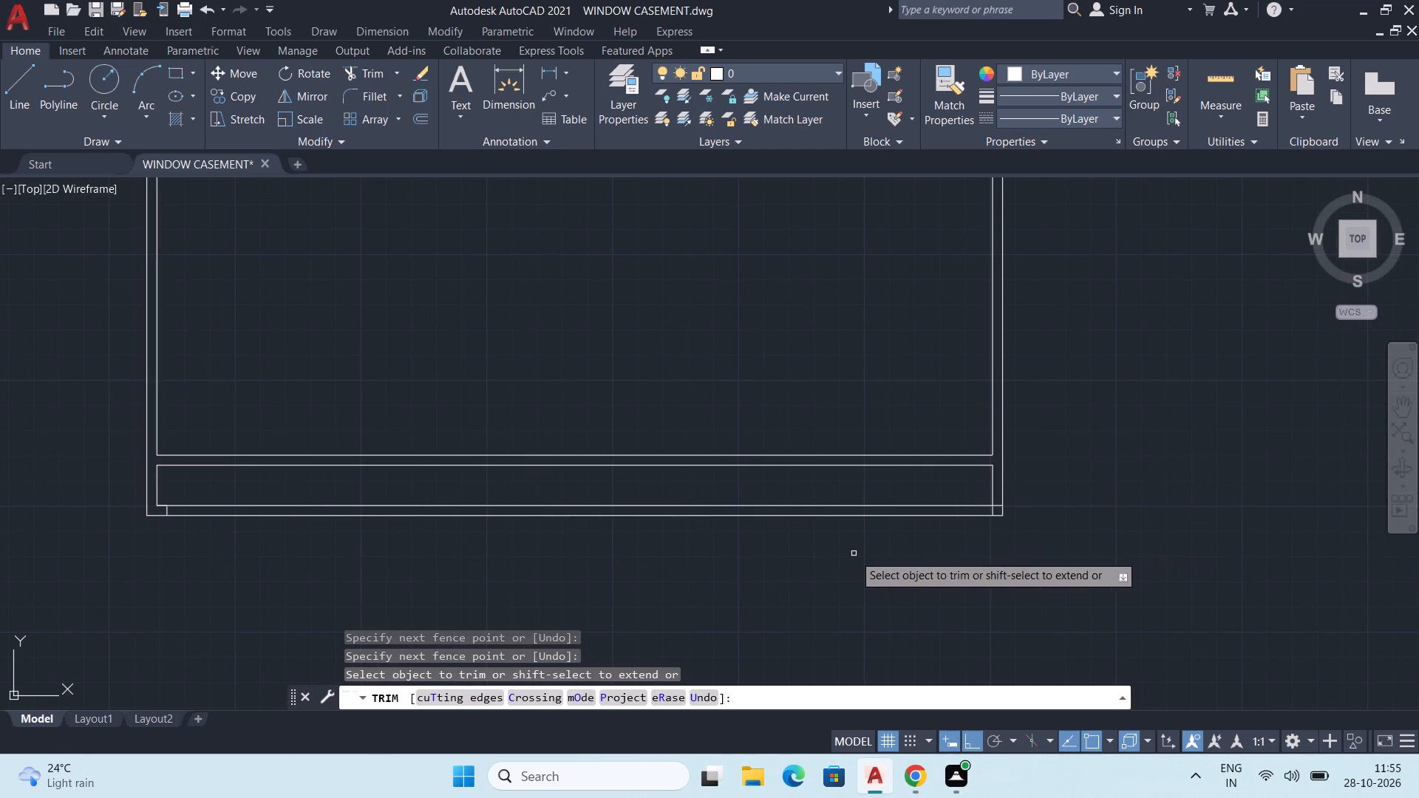
{"action": "middle_click_drag", "start_coordinate": [816, 568], "coordinate": [859, 558]}
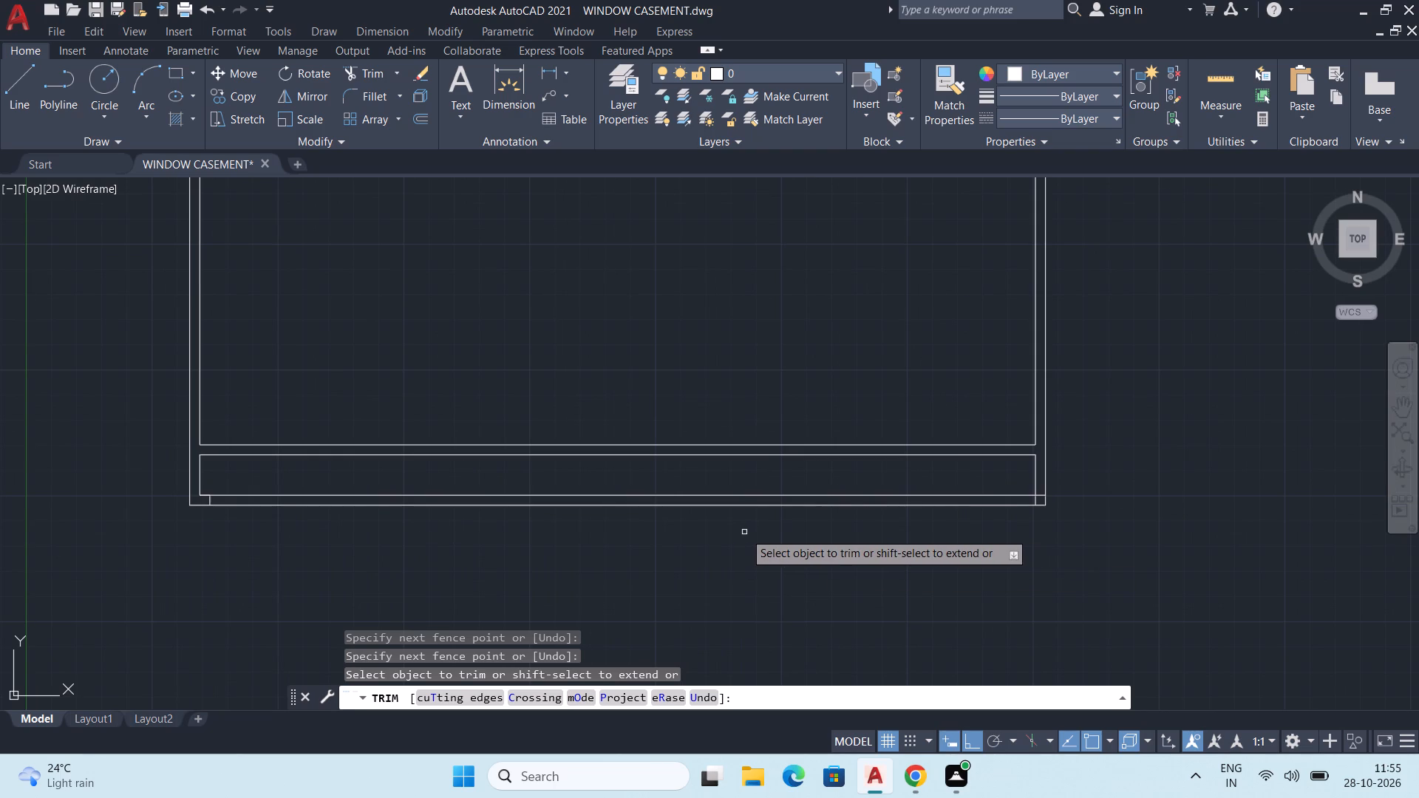
{"action": "scroll", "coordinate": [165, 520], "scroll_direction": "up", "scroll_amount": 1}
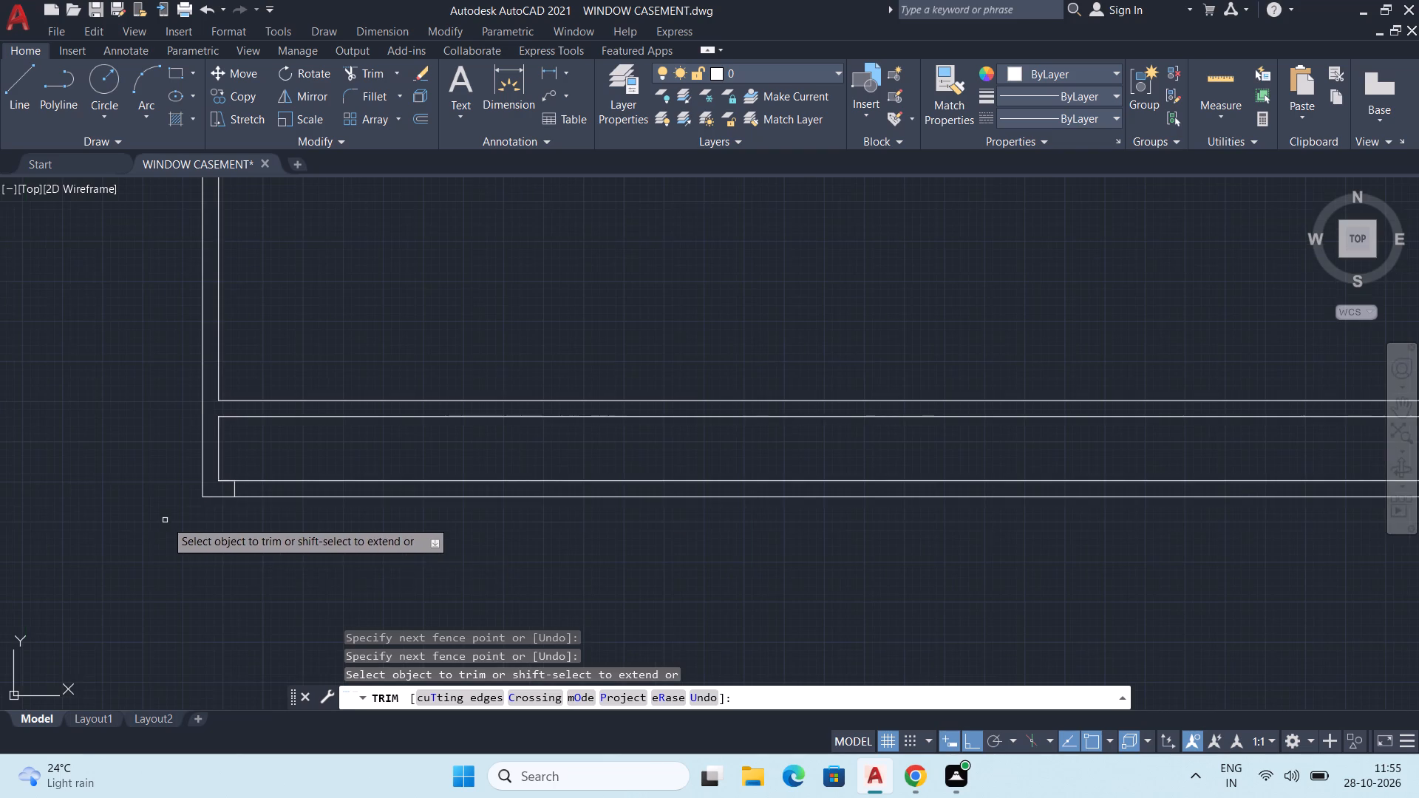
{"action": "middle_click_drag", "start_coordinate": [233, 547], "coordinate": [219, 515]}
{"action": "scroll", "coordinate": [254, 468], "scroll_direction": "up", "scroll_amount": 1}
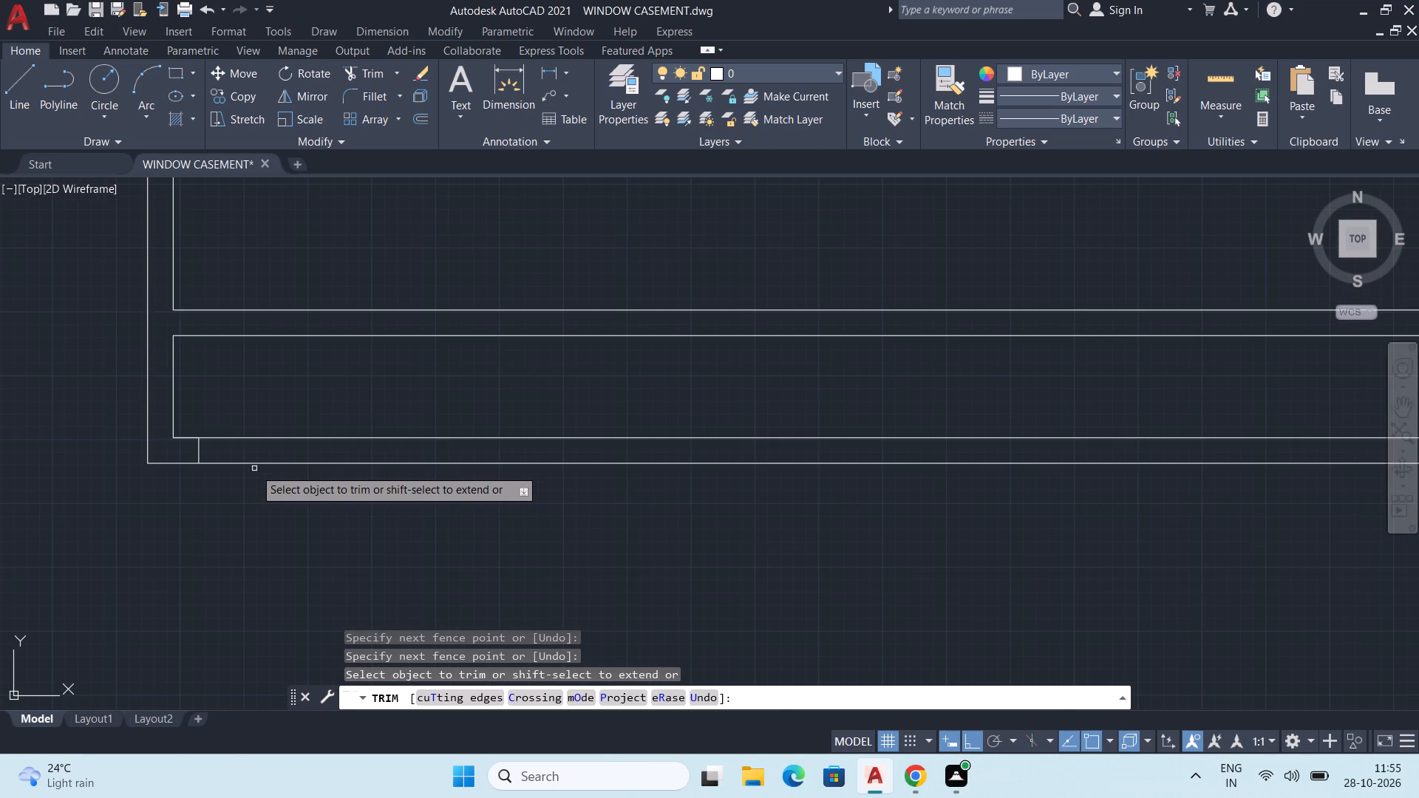
{"action": "key", "text": "space"}
From the inner lower-right intersection, draw a line 1 mm inward along the offset line and continue straight down to the bottom line.
{"action": "middle_click_drag", "start_coordinate": [231, 491], "coordinate": [268, 505]}
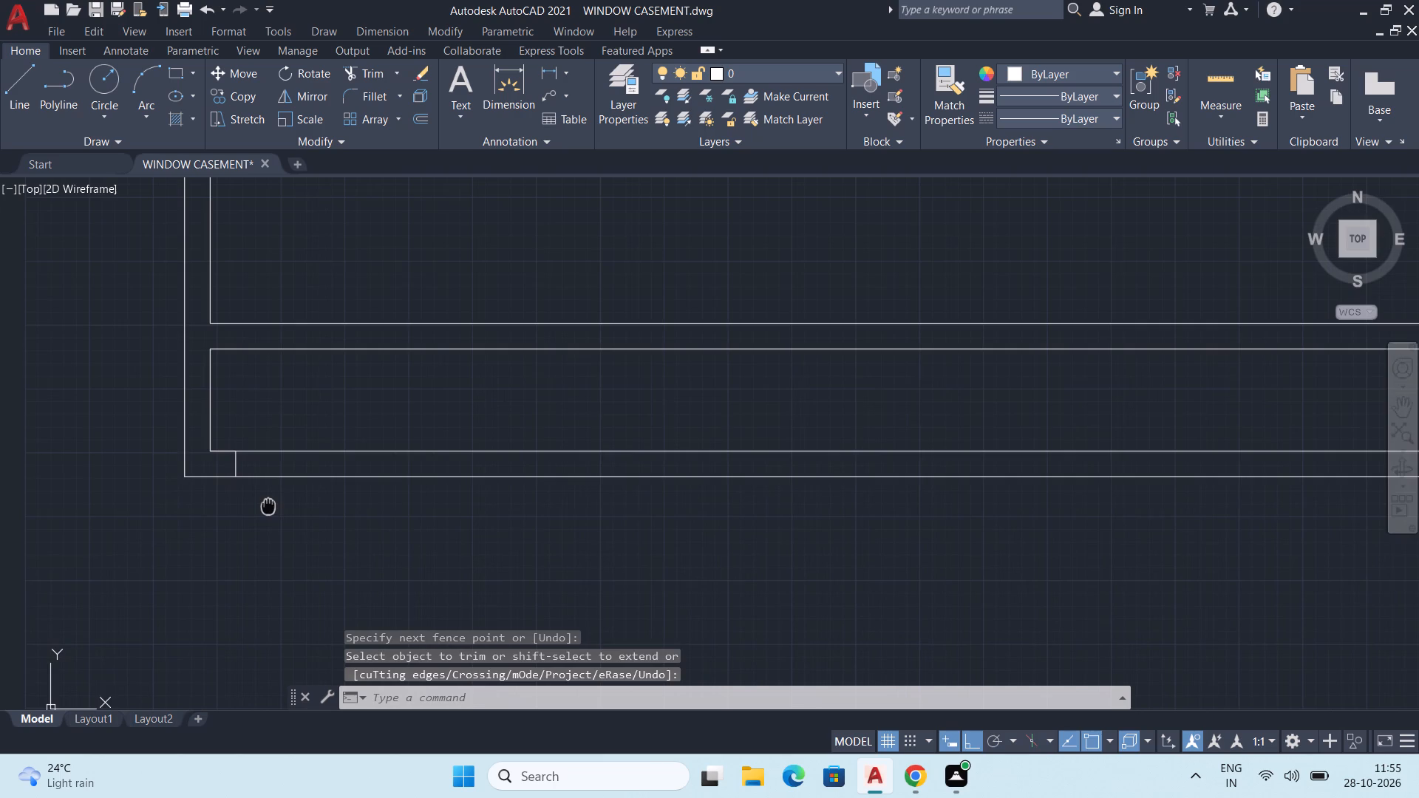
{"action": "middle_click_drag", "start_coordinate": [268, 505], "coordinate": [214, 538]}
{"action": "scroll", "coordinate": [225, 519], "scroll_direction": "down", "scroll_amount": 2}
{"action": "middle_click_drag", "start_coordinate": [416, 565], "coordinate": [359, 565]}
{"action": "middle_click_drag", "start_coordinate": [695, 553], "coordinate": [620, 565]}
{"action": "middle_click_drag", "start_coordinate": [786, 539], "coordinate": [743, 562]}
{"action": "key", "text": "l"}
{"action": "key", "text": "Return"}
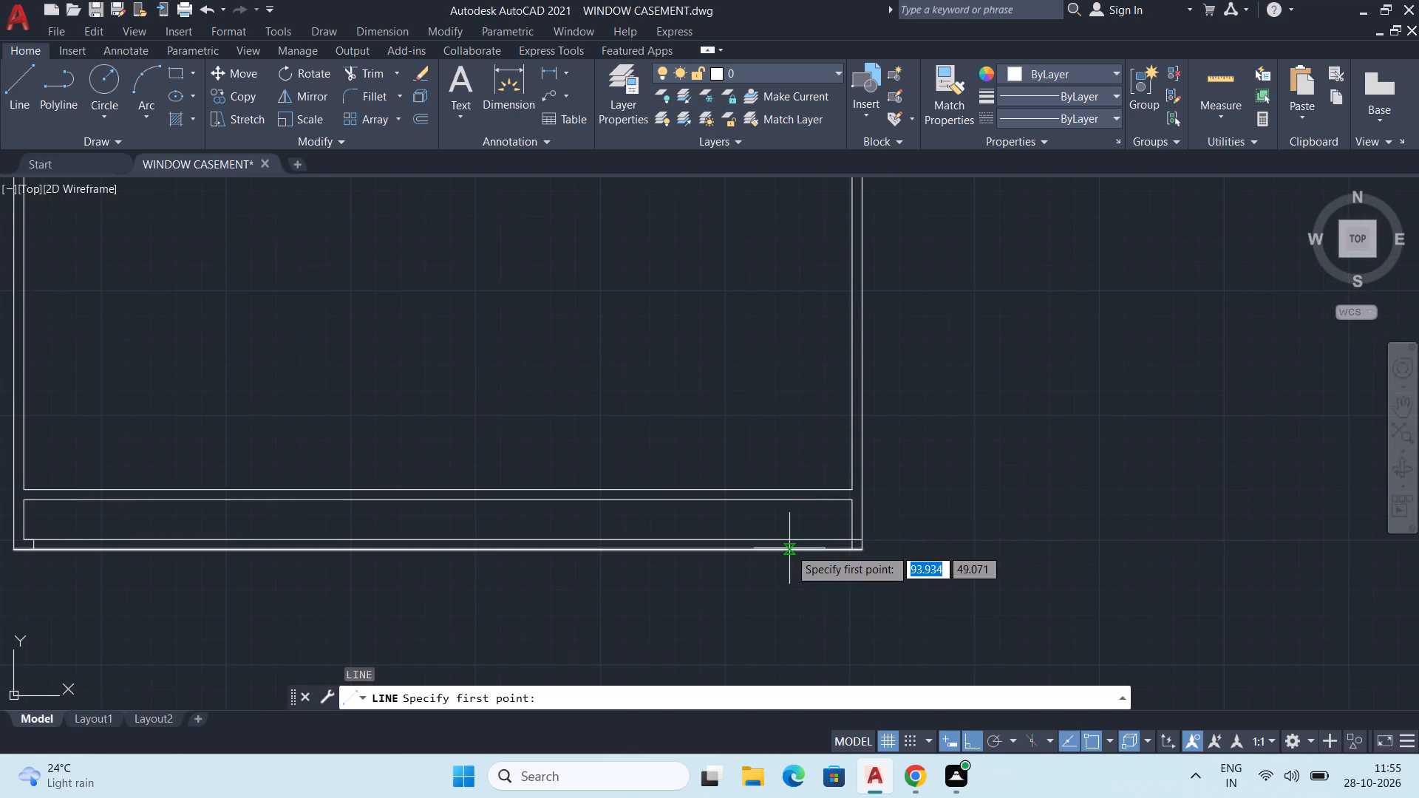
{"action": "scroll", "coordinate": [789, 548], "scroll_direction": "up", "scroll_amount": 2}
{"action": "middle_click_drag", "start_coordinate": [811, 561], "coordinate": [651, 511]}
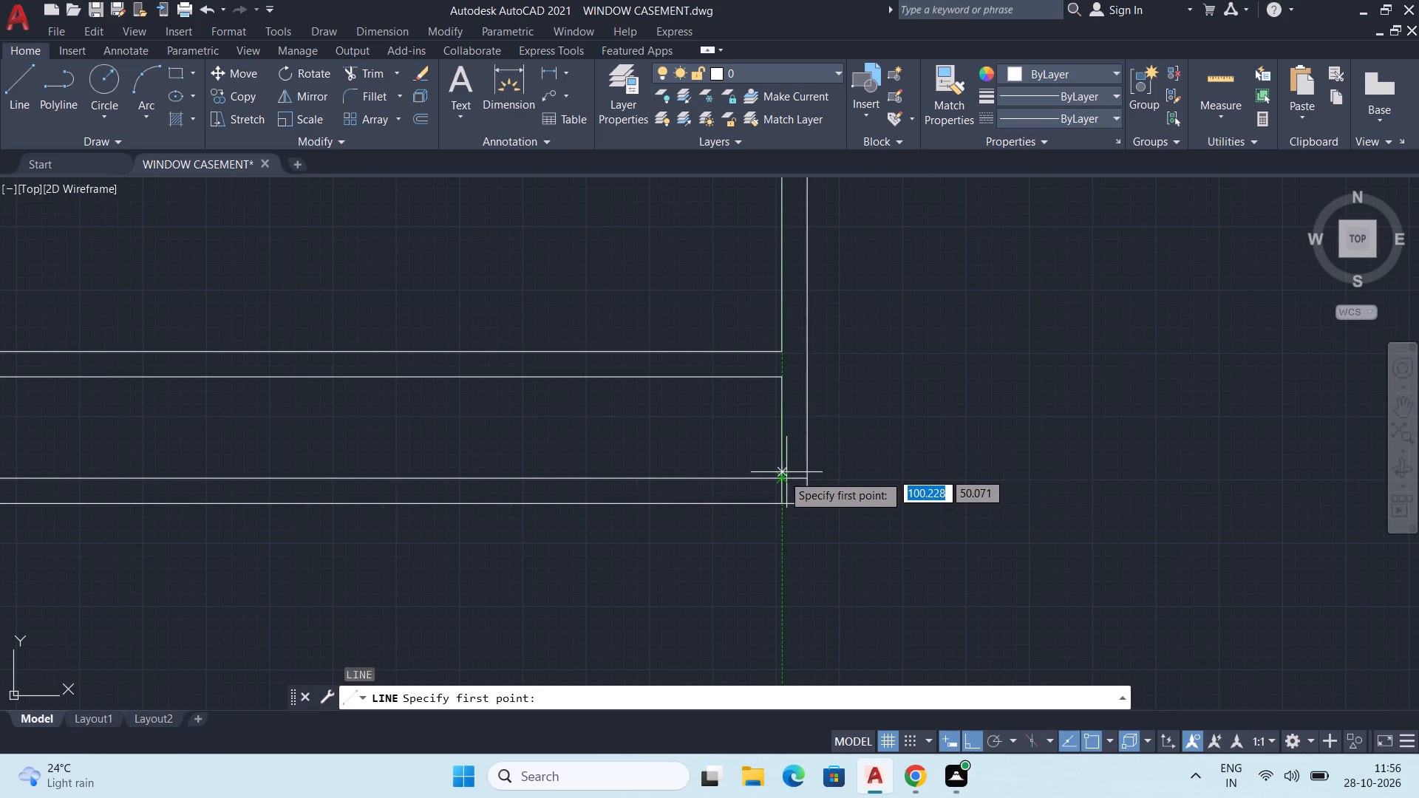
{"action": "left_click", "coordinate": [780, 480]}
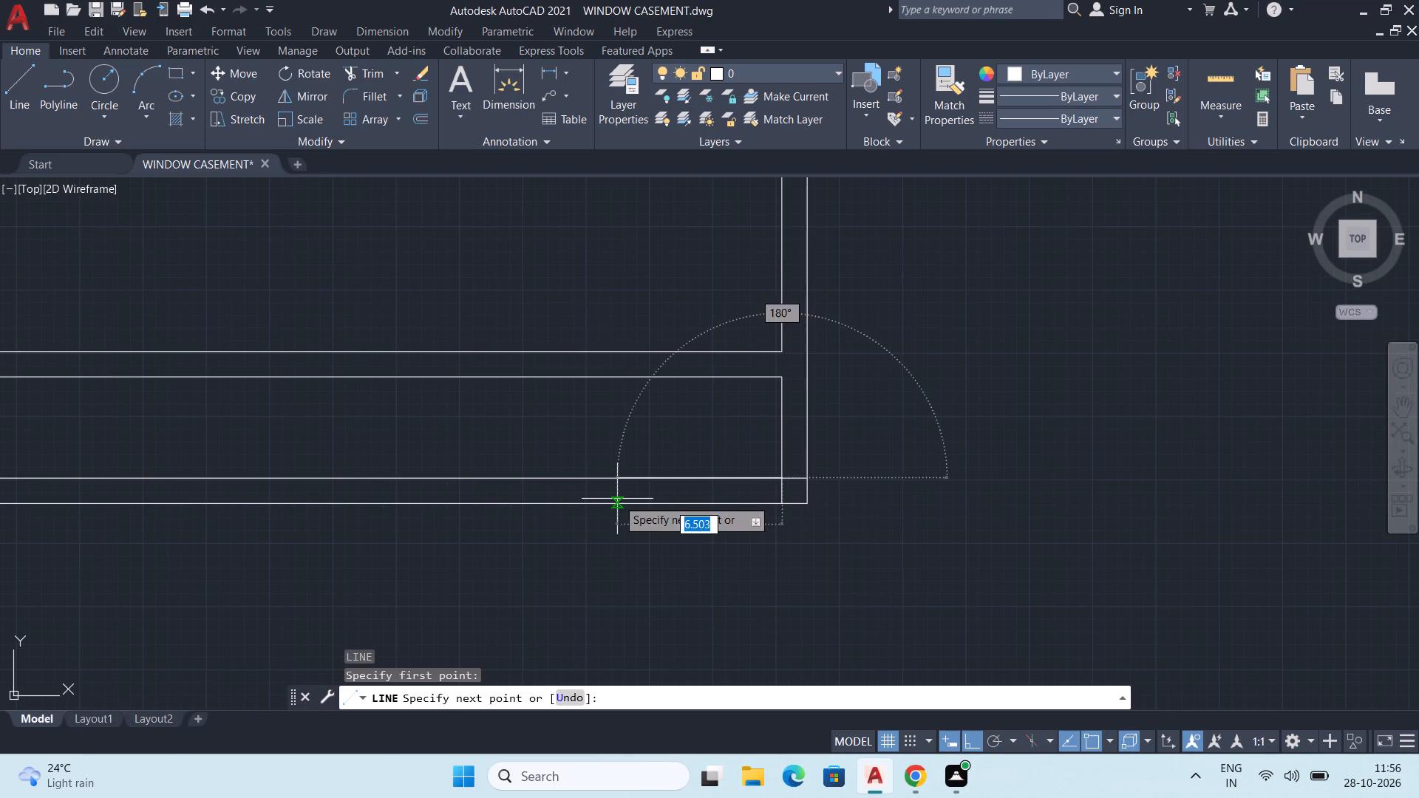
{"action": "key", "text": "1"}
{"action": "key", "text": "Return"}
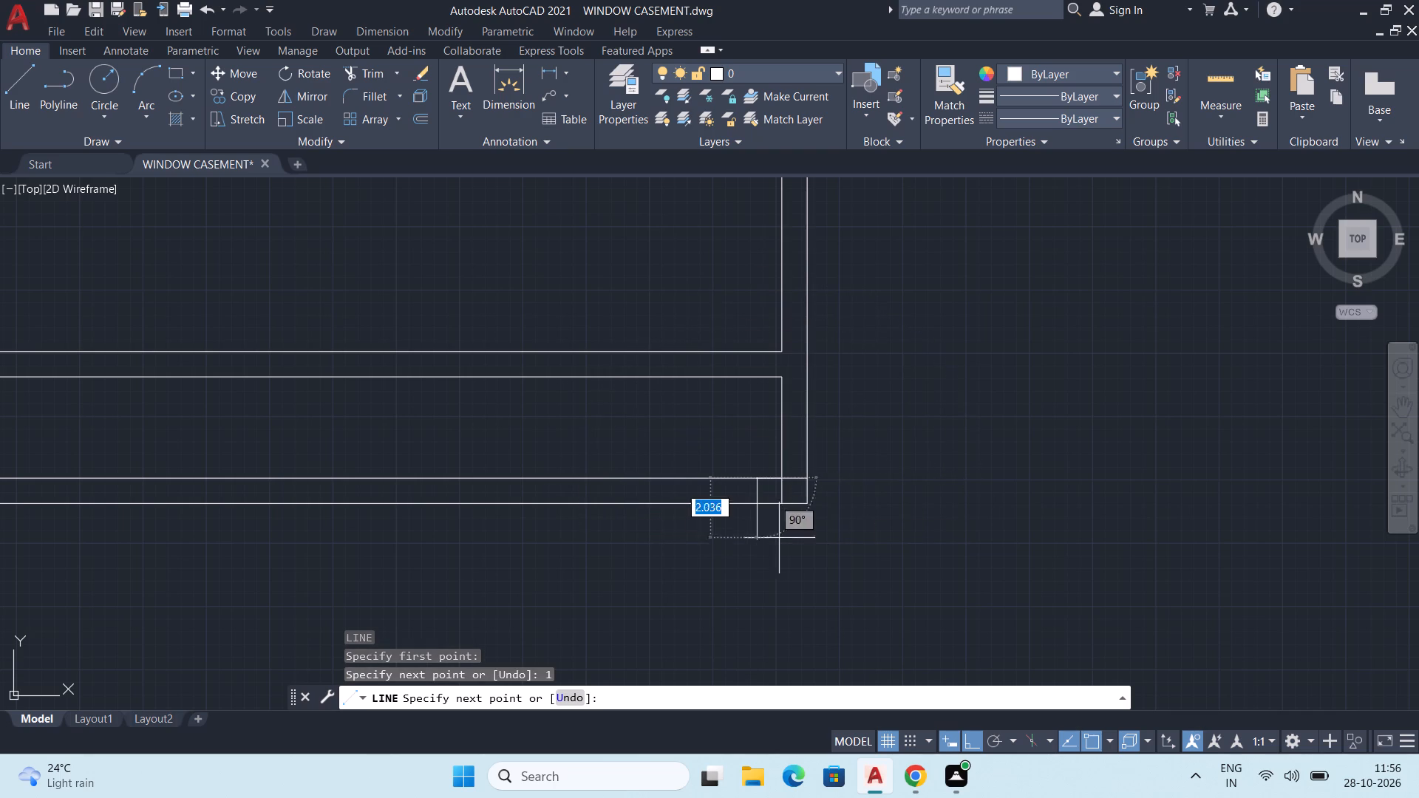
{"action": "scroll", "coordinate": [752, 505], "scroll_direction": "up", "scroll_amount": 5}
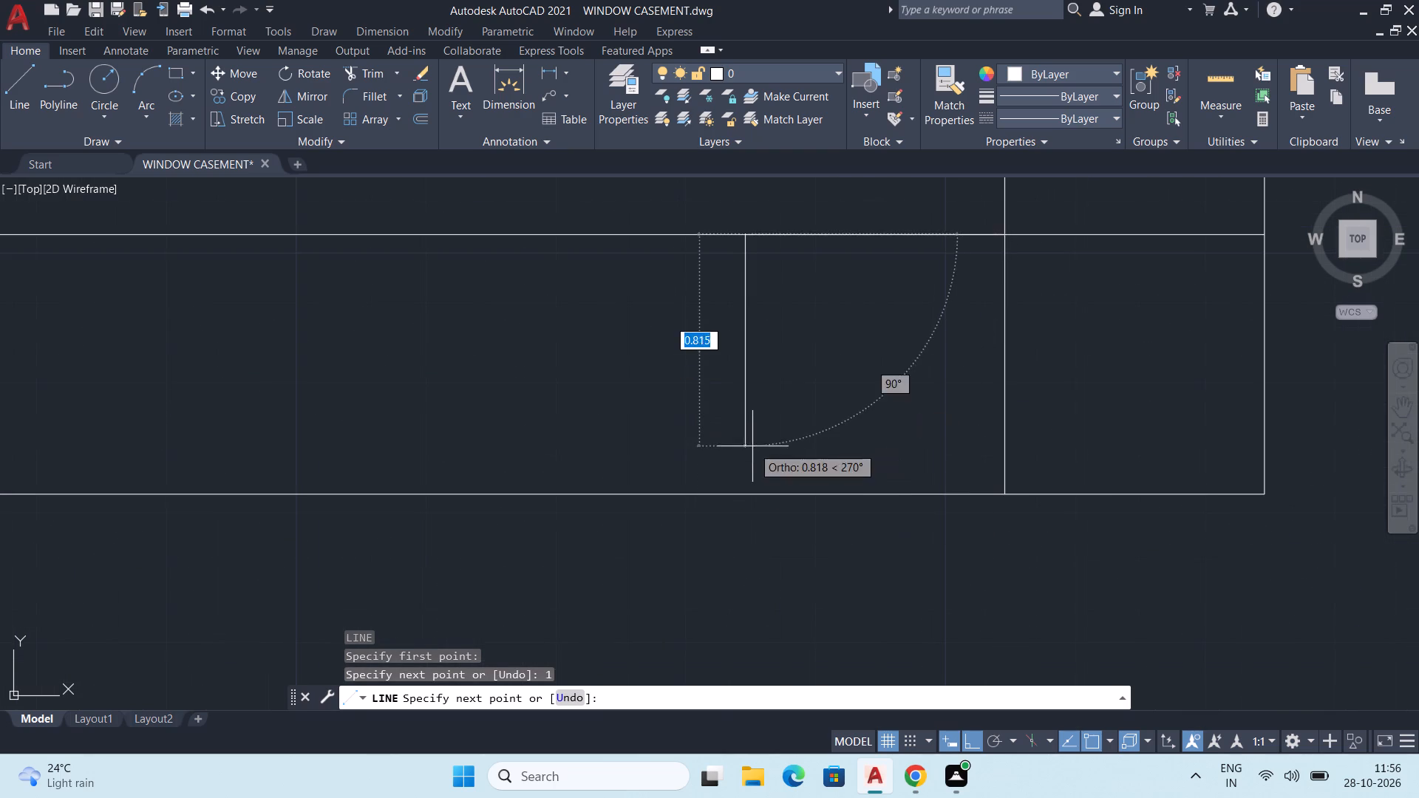
{"action": "middle_click_drag", "start_coordinate": [752, 446], "coordinate": [753, 479]}
{"action": "left_click", "coordinate": [749, 528]}
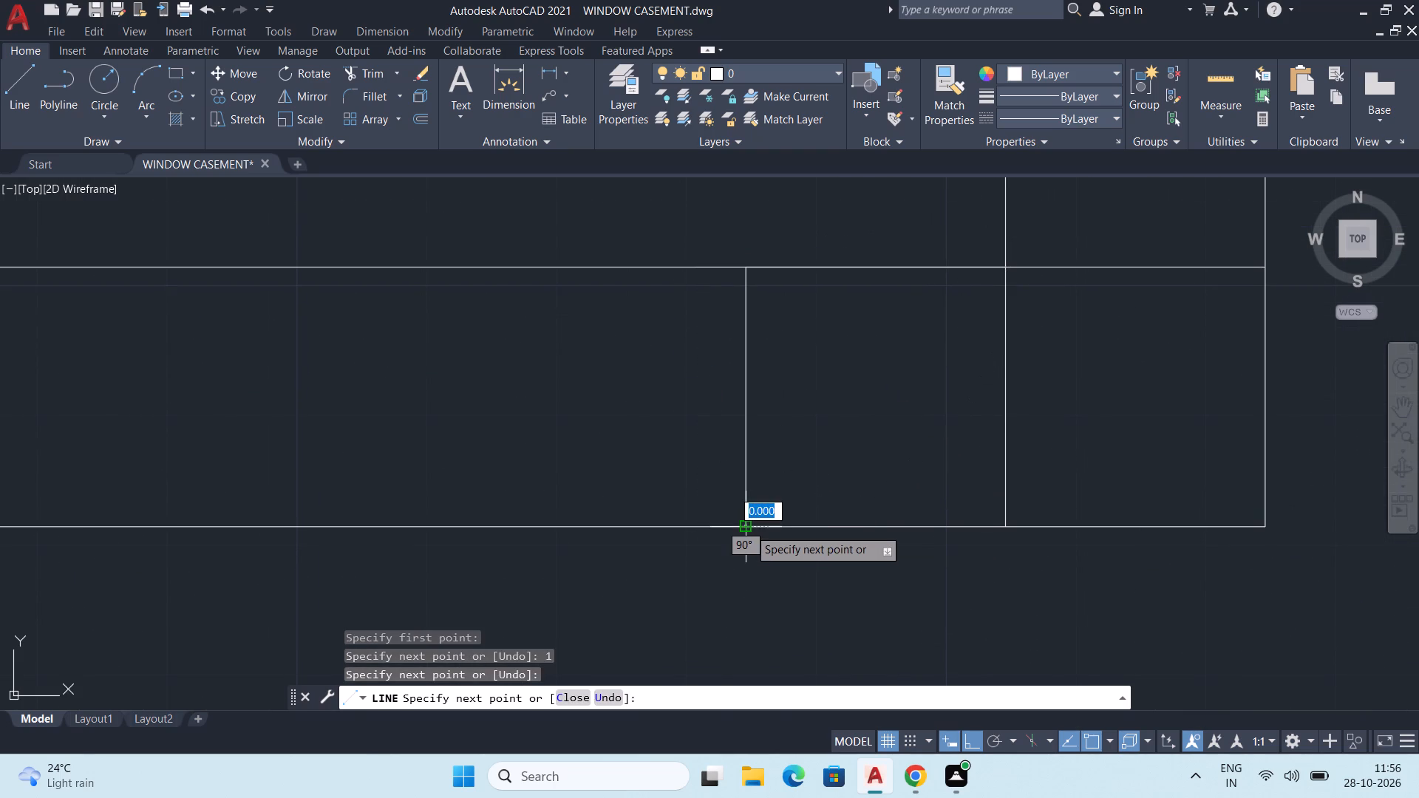
{"action": "key", "text": "Escape"}
Trim the offset line's end and the inner side line's stub at the lower-right corner, opening the wall into the lip.
{"action": "scroll", "coordinate": [812, 534], "scroll_direction": "down", "scroll_amount": 1}
{"action": "type", "text": "TR"}
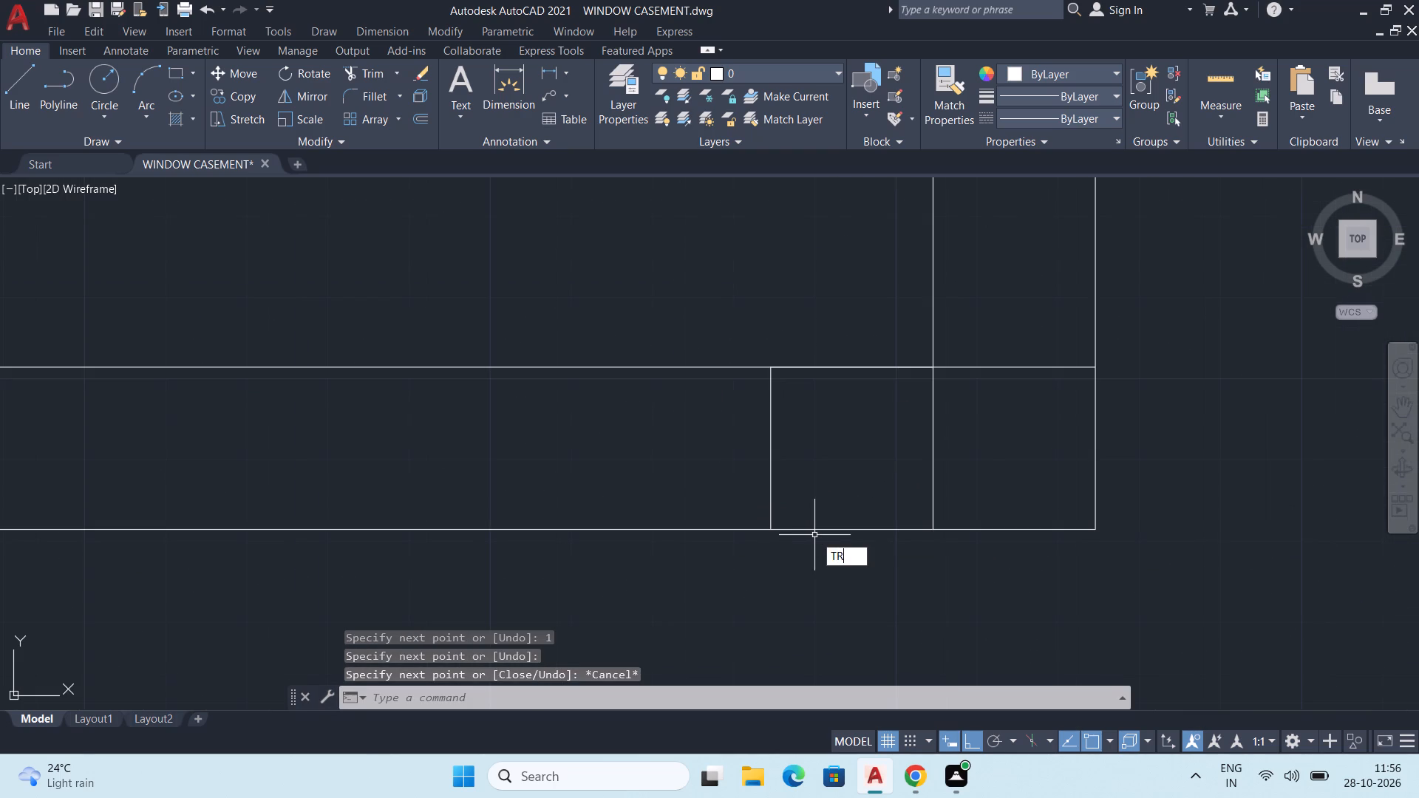
{"action": "key", "text": "Return"}
{"action": "left_click", "coordinate": [981, 352]}
{"action": "left_click", "coordinate": [839, 472]}
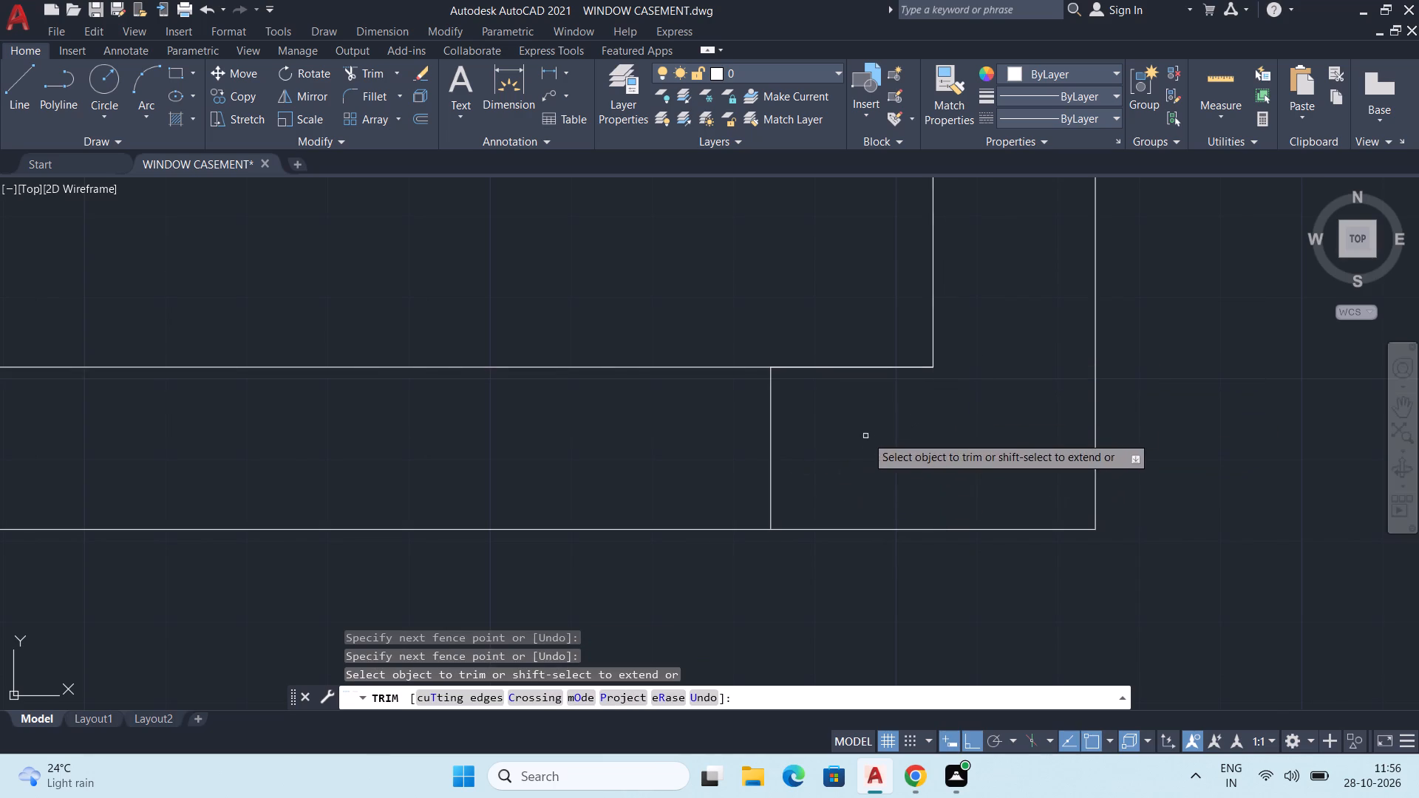
Trim the bottom closing line and its offset between the two short lip lines, leaving only the lips at both lower corners.
{"action": "scroll", "coordinate": [870, 435], "scroll_direction": "down", "scroll_amount": 3}
{"action": "middle_click_drag", "start_coordinate": [446, 598], "coordinate": [921, 557]}
{"action": "middle_click_drag", "start_coordinate": [722, 543], "coordinate": [1029, 591]}
{"action": "scroll", "coordinate": [859, 547], "scroll_direction": "down", "scroll_amount": 2}
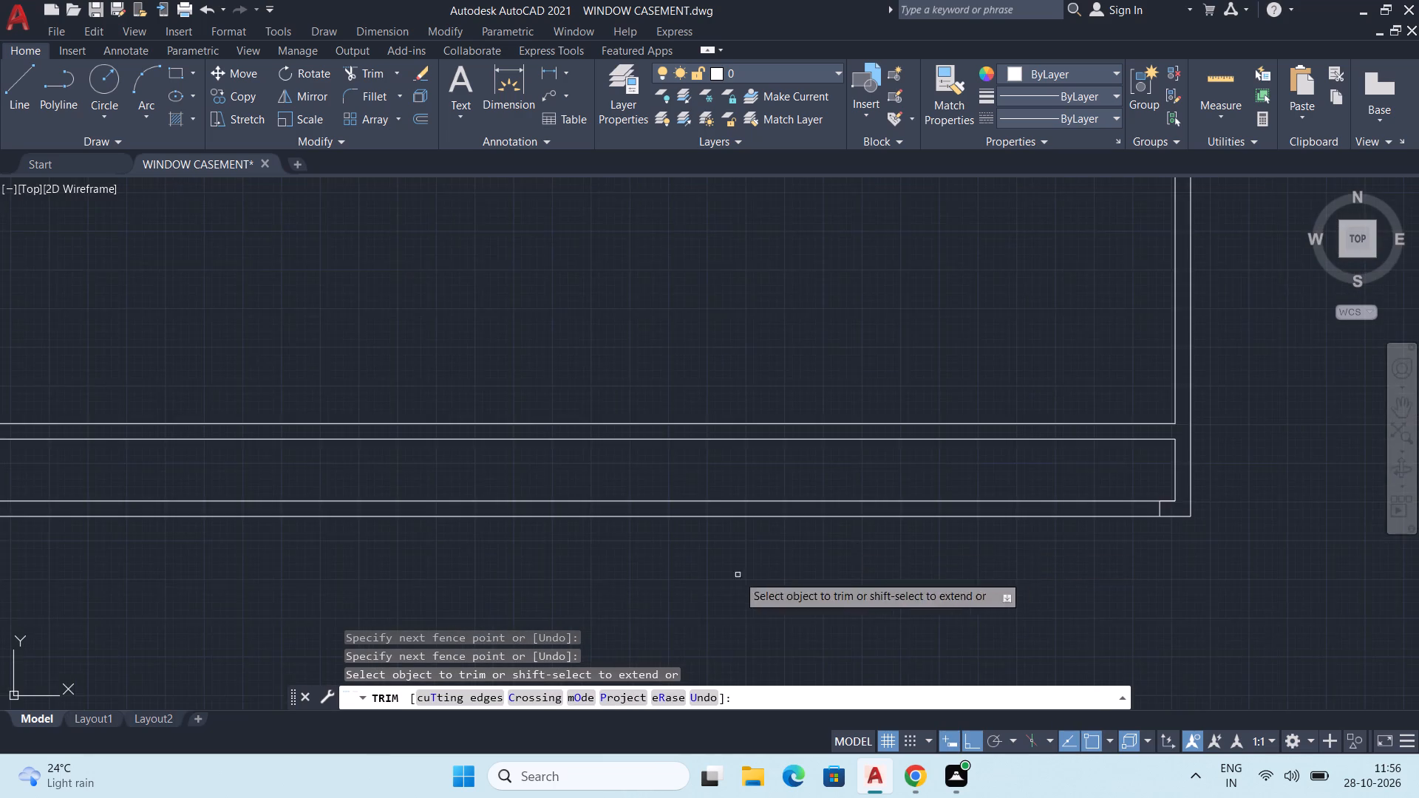
{"action": "middle_click_drag", "start_coordinate": [738, 575], "coordinate": [1252, 557]}
{"action": "middle_click_drag", "start_coordinate": [800, 569], "coordinate": [975, 580]}
{"action": "scroll", "coordinate": [970, 580], "scroll_direction": "down", "scroll_amount": 1}
{"action": "middle_click_drag", "start_coordinate": [970, 580], "coordinate": [735, 565]}
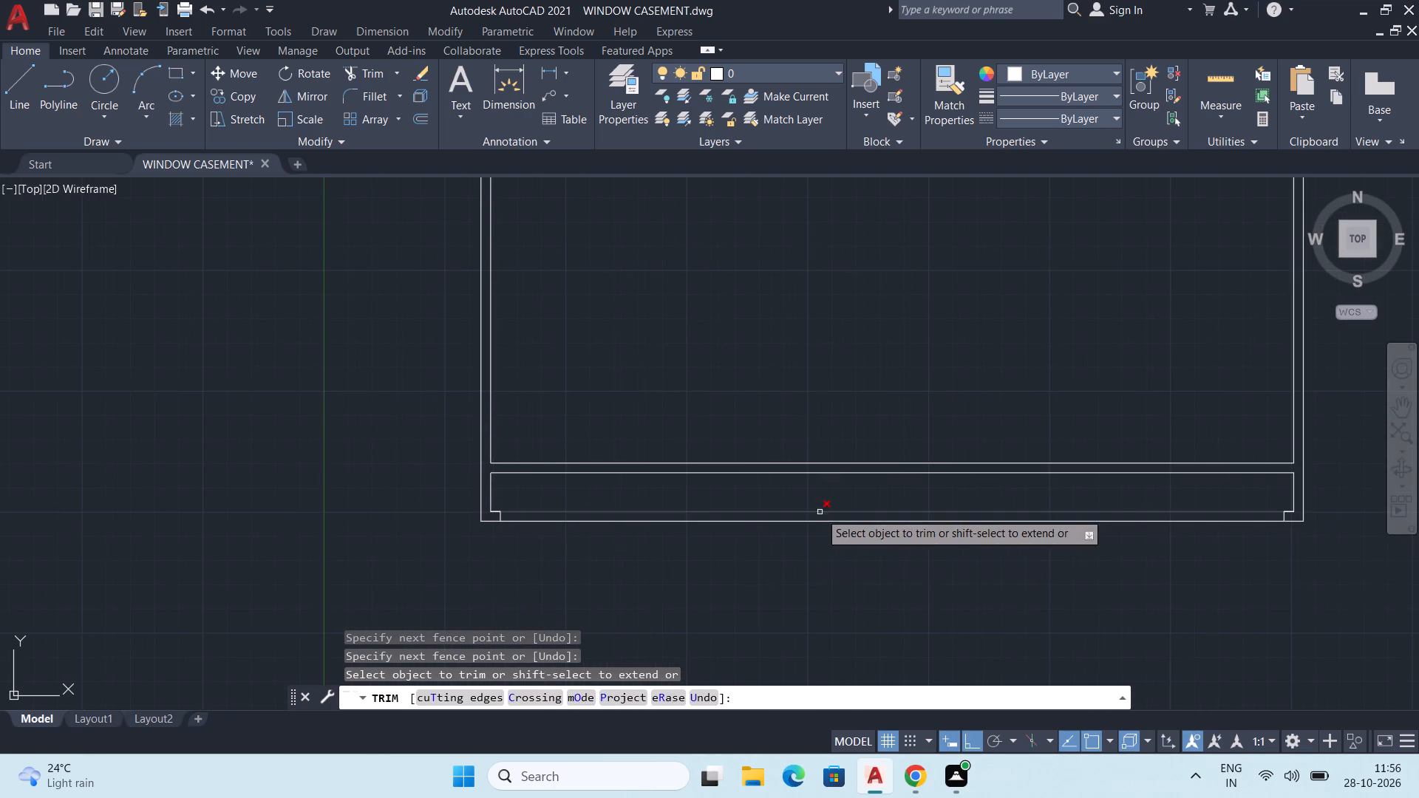
{"action": "left_click", "coordinate": [838, 499]}
{"action": "left_click", "coordinate": [817, 580]}
{"action": "scroll", "coordinate": [854, 533], "scroll_direction": "down", "scroll_amount": 2}
{"action": "middle_click_drag", "start_coordinate": [851, 533], "coordinate": [680, 560]}
{"action": "key", "text": "space"}
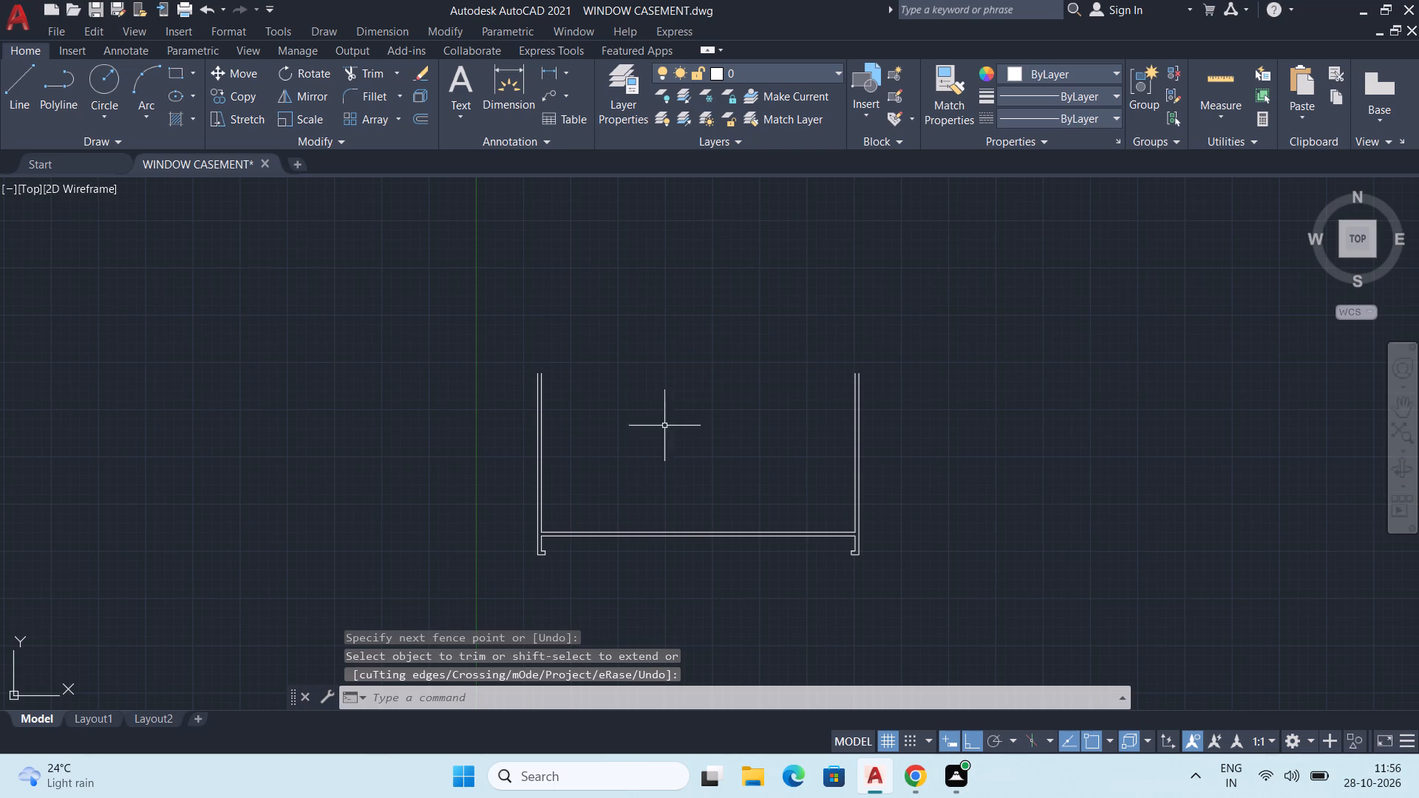
Examine the trimmed casement profile, including the lower-left lip and the base junction.
{"action": "middle_click_drag", "start_coordinate": [667, 420], "coordinate": [607, 461]}
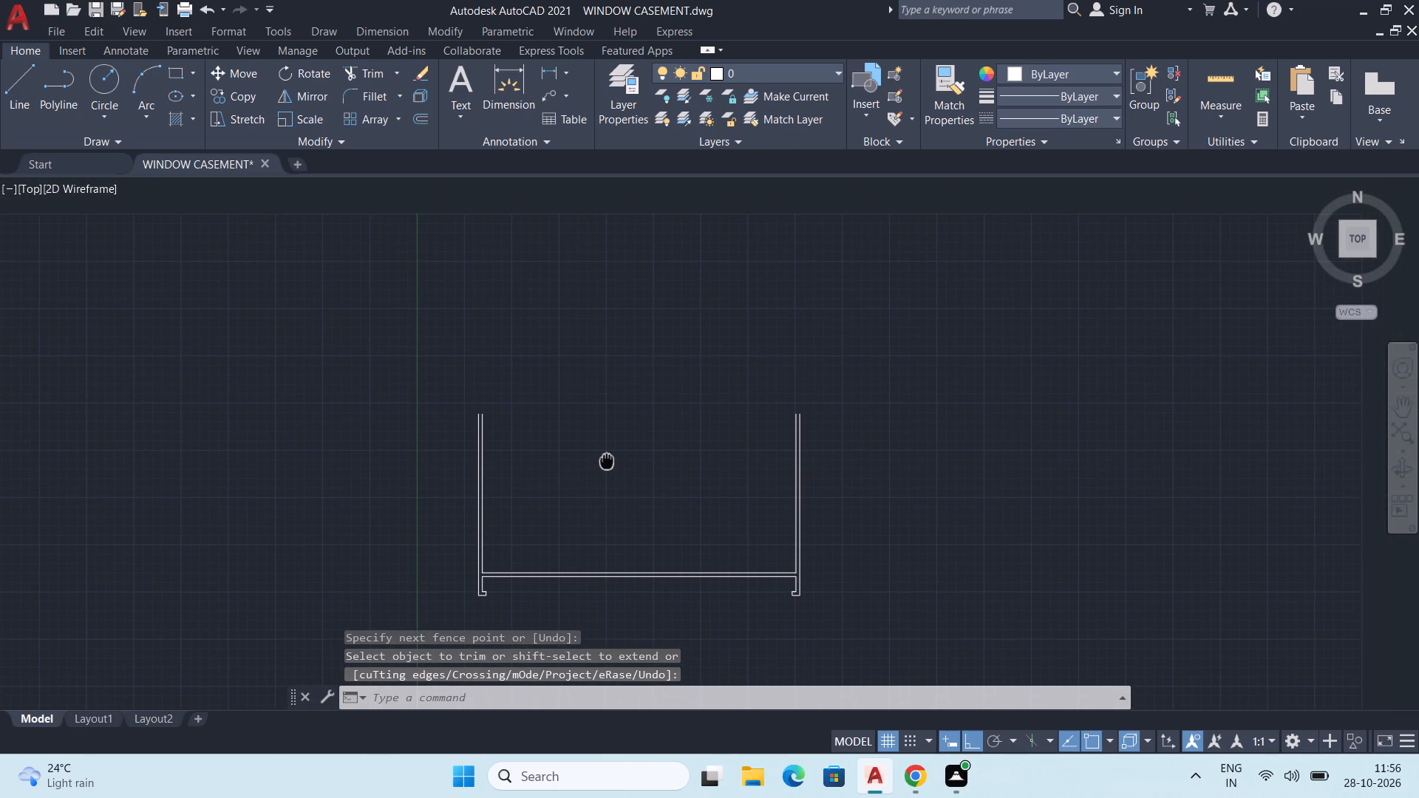
{"action": "middle_click_drag", "start_coordinate": [607, 461], "coordinate": [599, 440]}
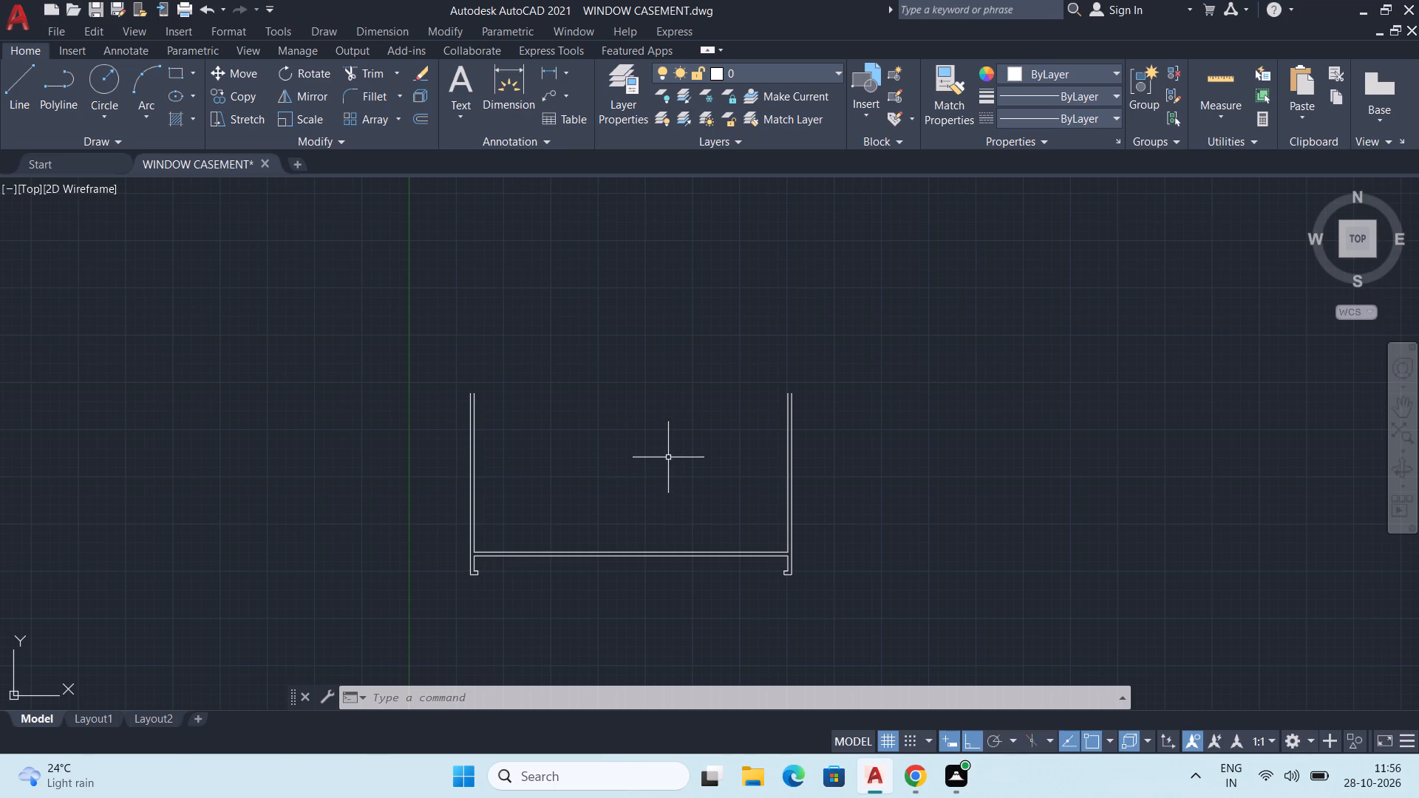
{"action": "middle_click_drag", "start_coordinate": [528, 506], "coordinate": [574, 445]}
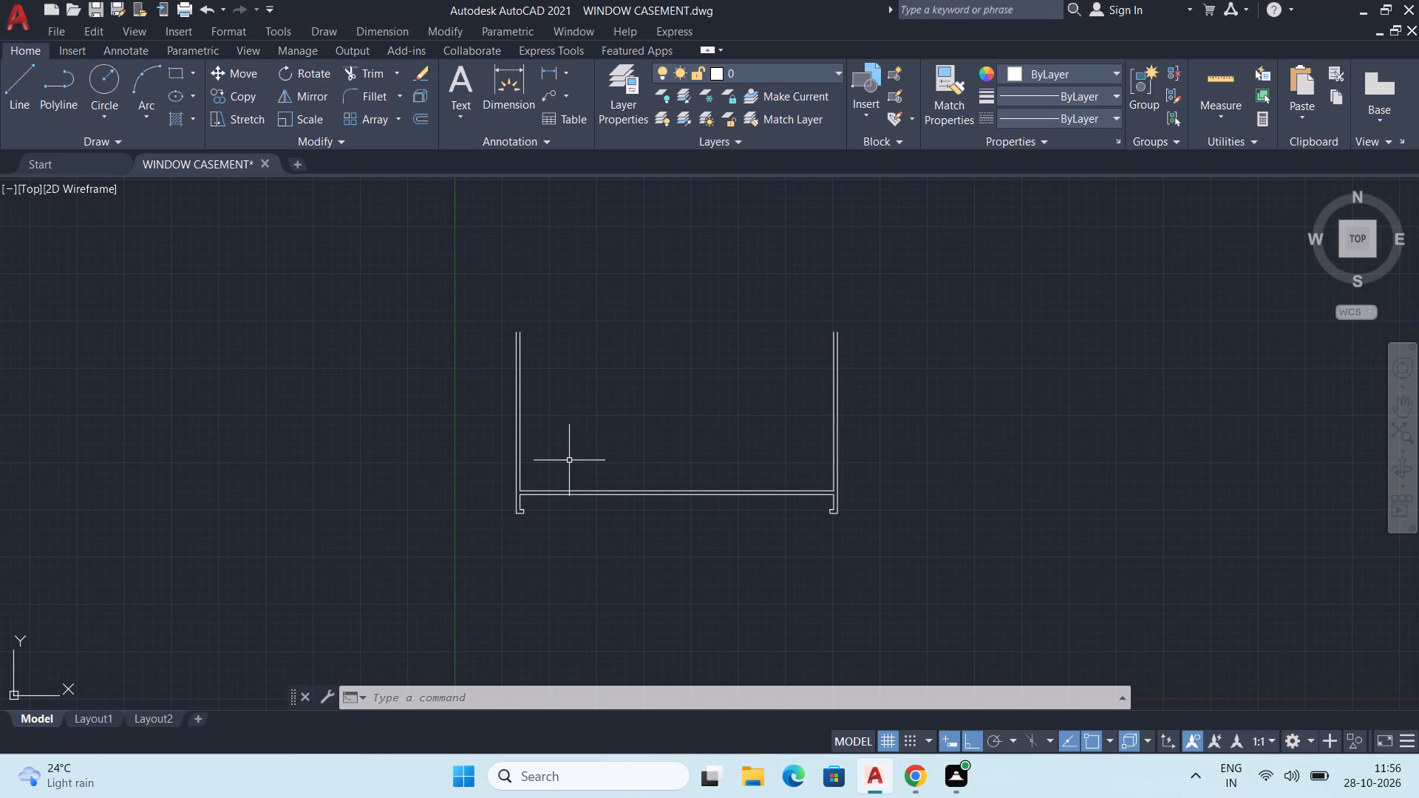
{"action": "middle_click_drag", "start_coordinate": [556, 475], "coordinate": [550, 489]}
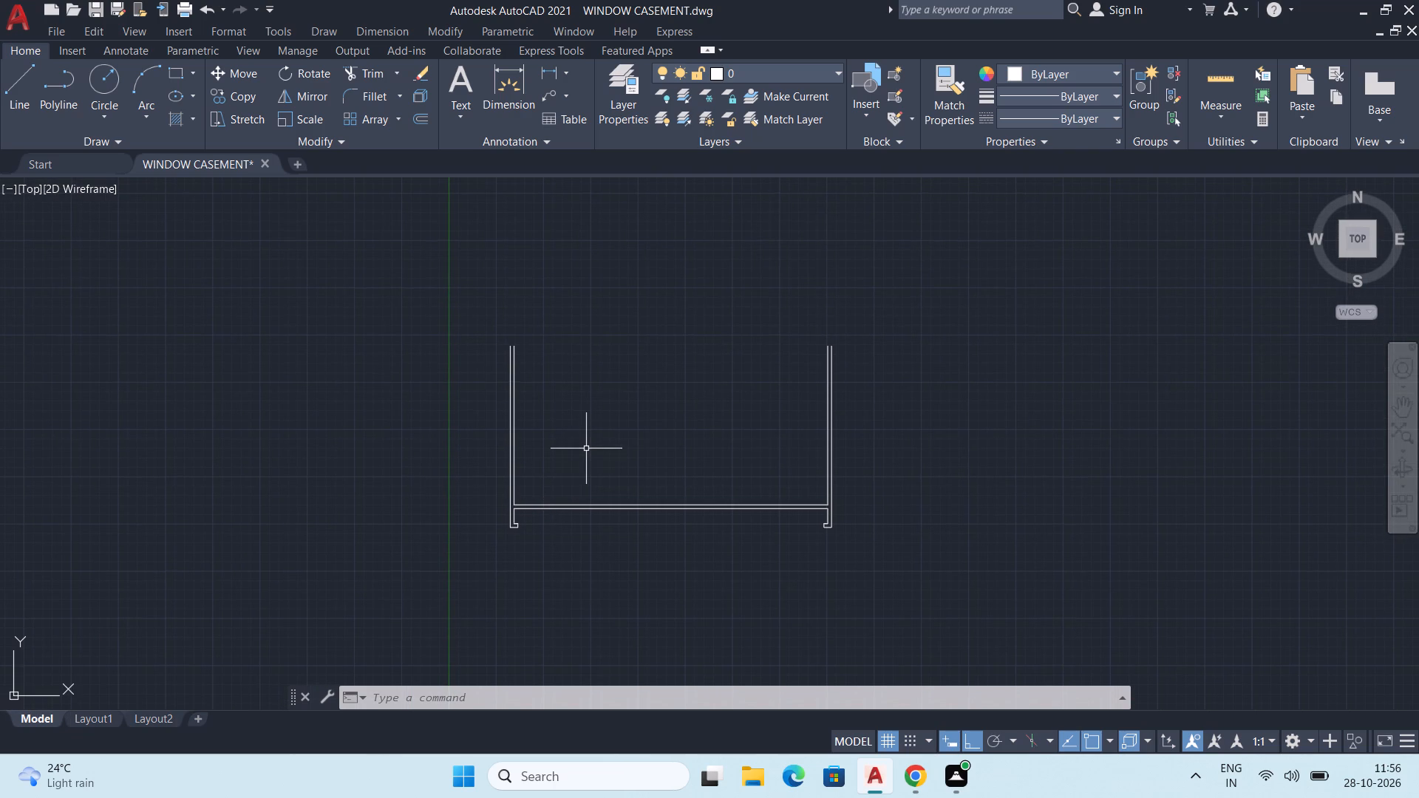
{"action": "middle_click_drag", "start_coordinate": [580, 505], "coordinate": [568, 505]}
{"action": "scroll", "coordinate": [525, 513], "scroll_direction": "up", "scroll_amount": 1}
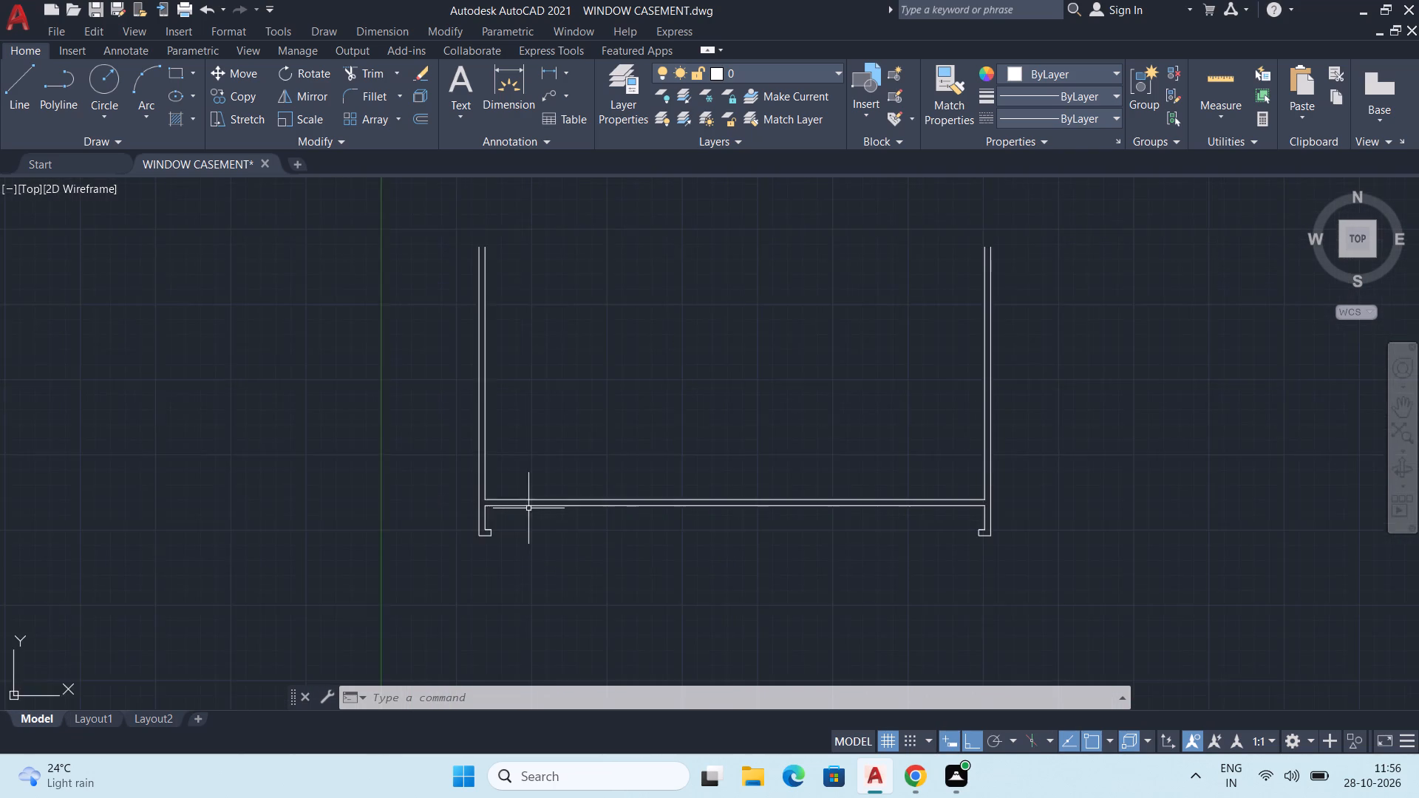
{"action": "middle_click_drag", "start_coordinate": [528, 508], "coordinate": [531, 544]}
{"action": "scroll", "coordinate": [525, 533], "scroll_direction": "up", "scroll_amount": 2}
{"action": "middle_click_drag", "start_coordinate": [554, 556], "coordinate": [480, 575]}
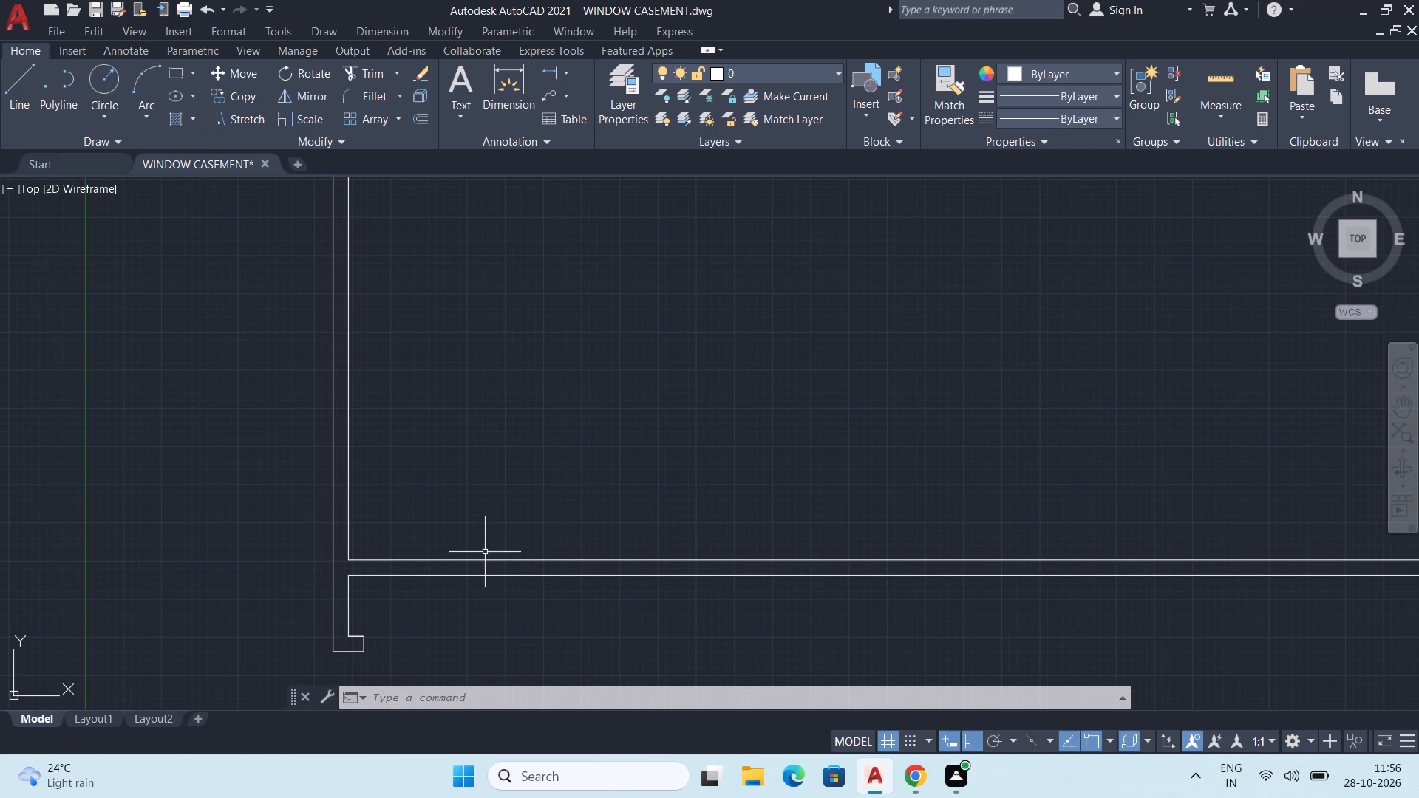
{"action": "middle_click_drag", "start_coordinate": [485, 552], "coordinate": [473, 553]}
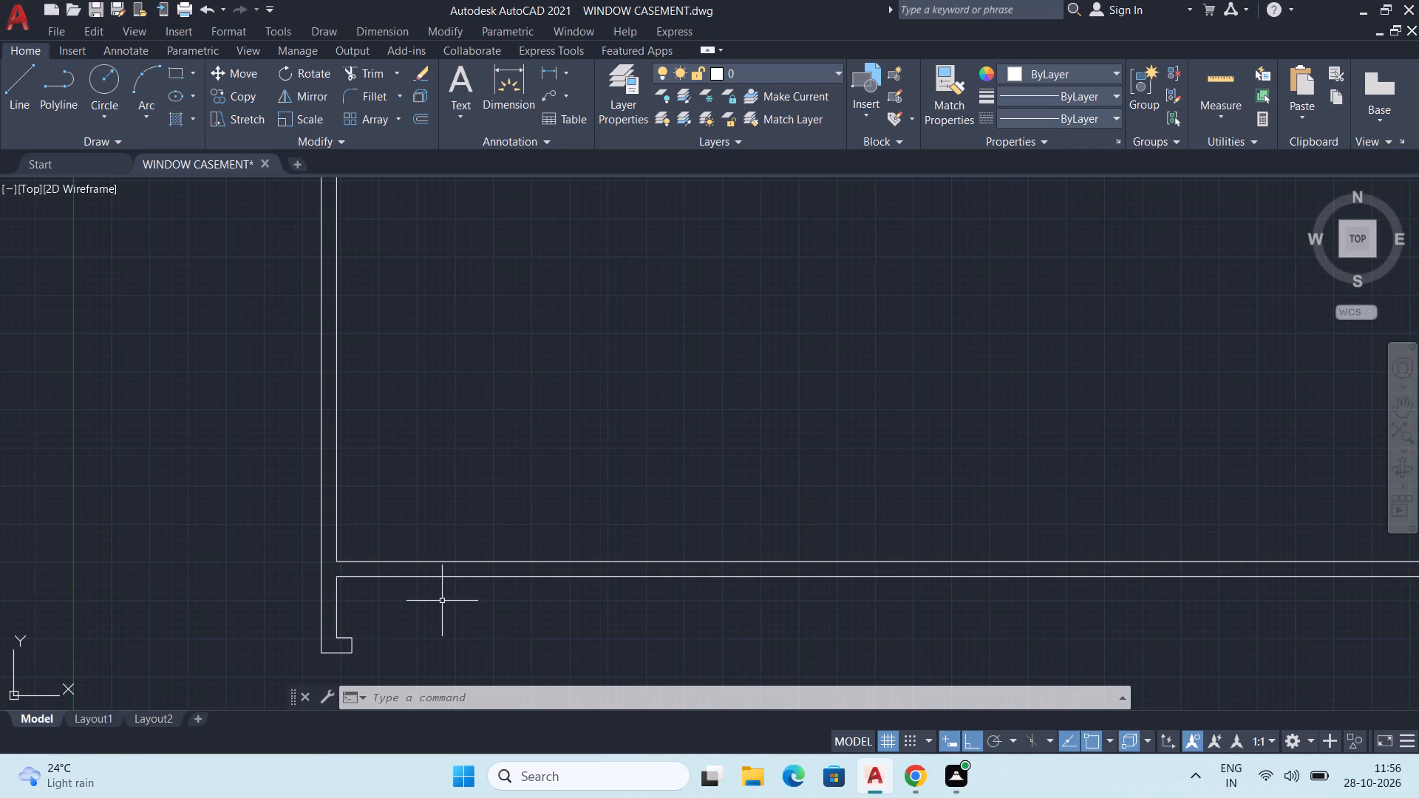
{"action": "scroll", "coordinate": [446, 592], "scroll_direction": "up", "scroll_amount": 1}
{"action": "middle_click_drag", "start_coordinate": [456, 587], "coordinate": [403, 547]}
{"action": "middle_click_drag", "start_coordinate": [484, 551], "coordinate": [423, 553]}
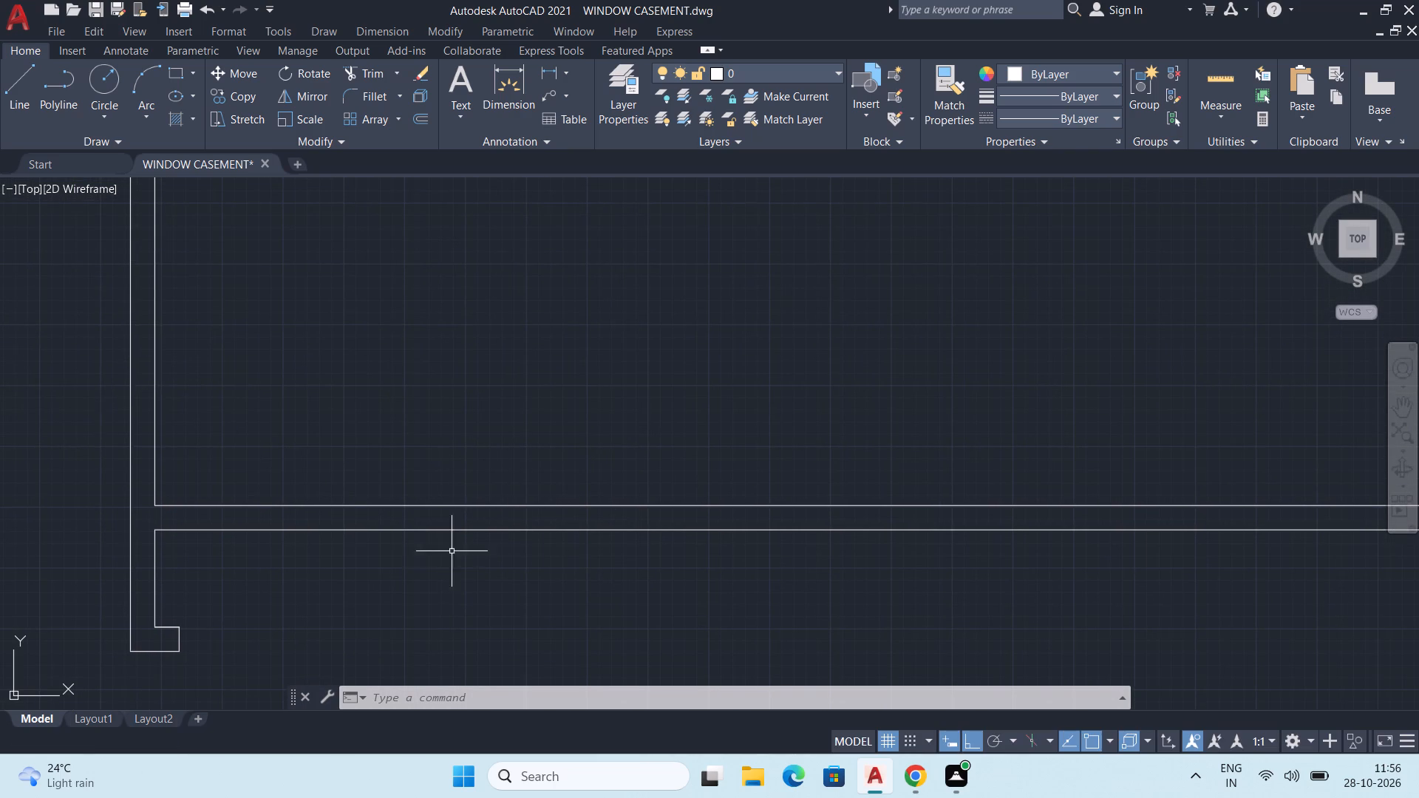
{"action": "scroll", "coordinate": [452, 551], "scroll_direction": "down", "scroll_amount": 2}
{"action": "middle_click_drag", "start_coordinate": [600, 531], "coordinate": [508, 506]}
{"action": "middle_click_drag", "start_coordinate": [537, 509], "coordinate": [597, 544]}
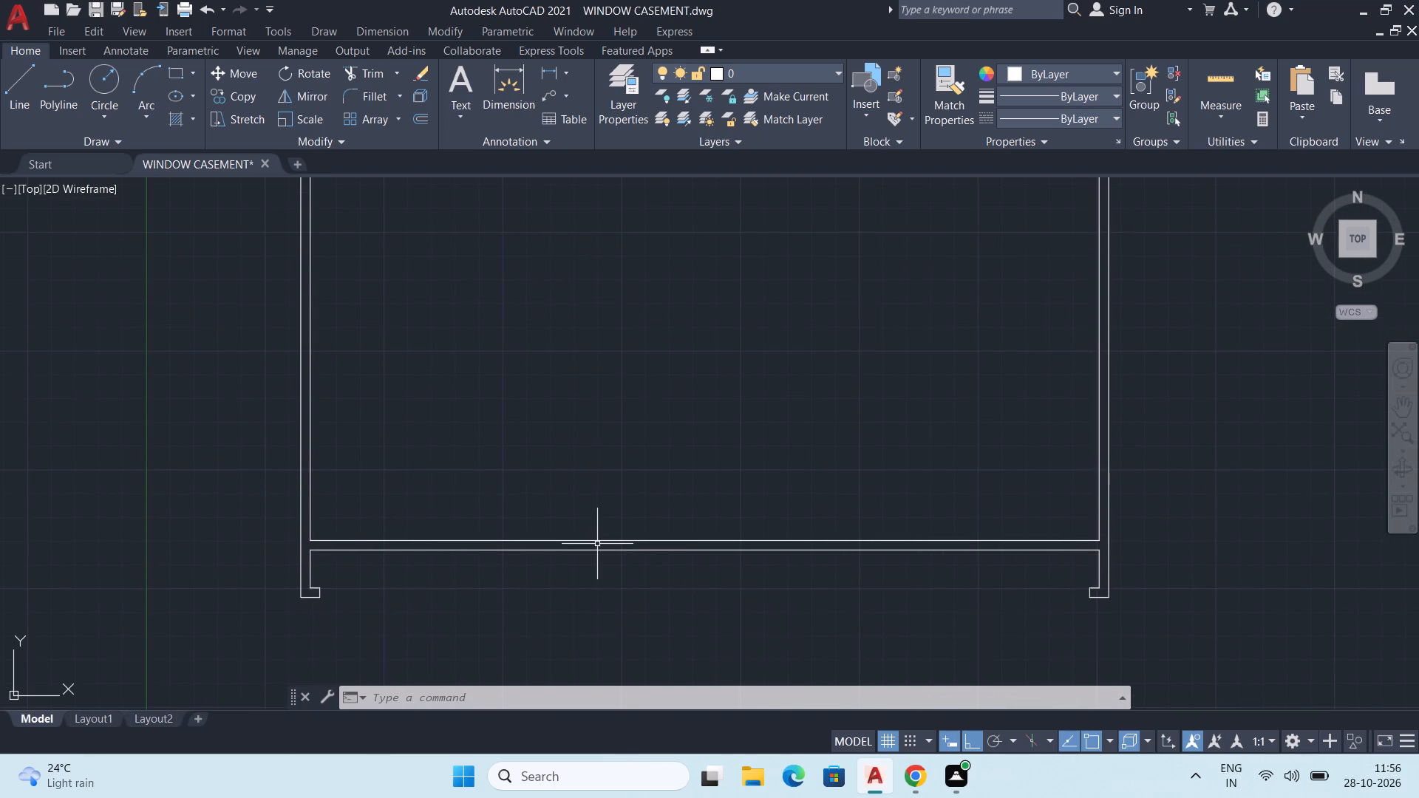
Start the Offset command and switch towards the Google Chrome window.
{"action": "type", "text": "OFF"}
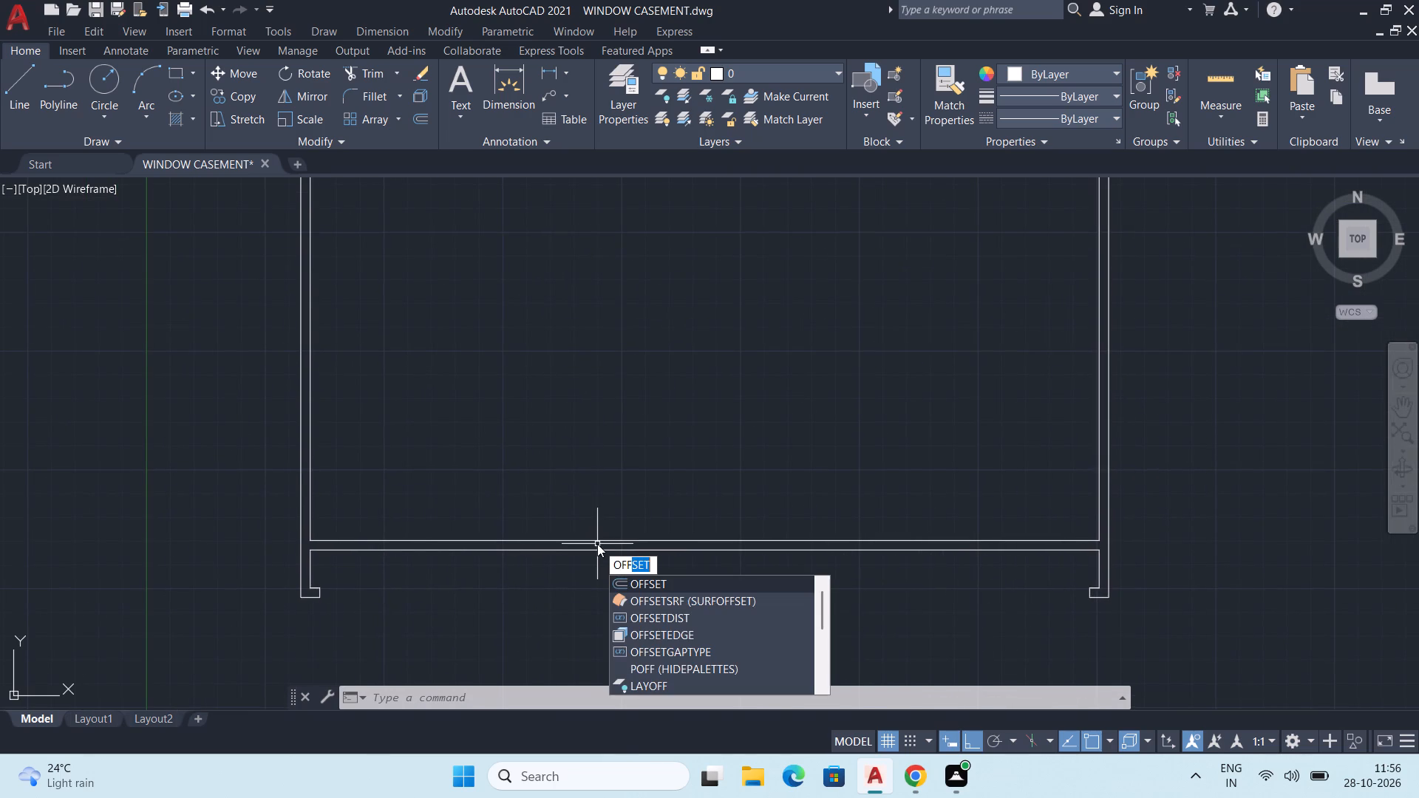
{"action": "key", "text": "Return"}
{"action": "key", "text": "alt+Tab"}
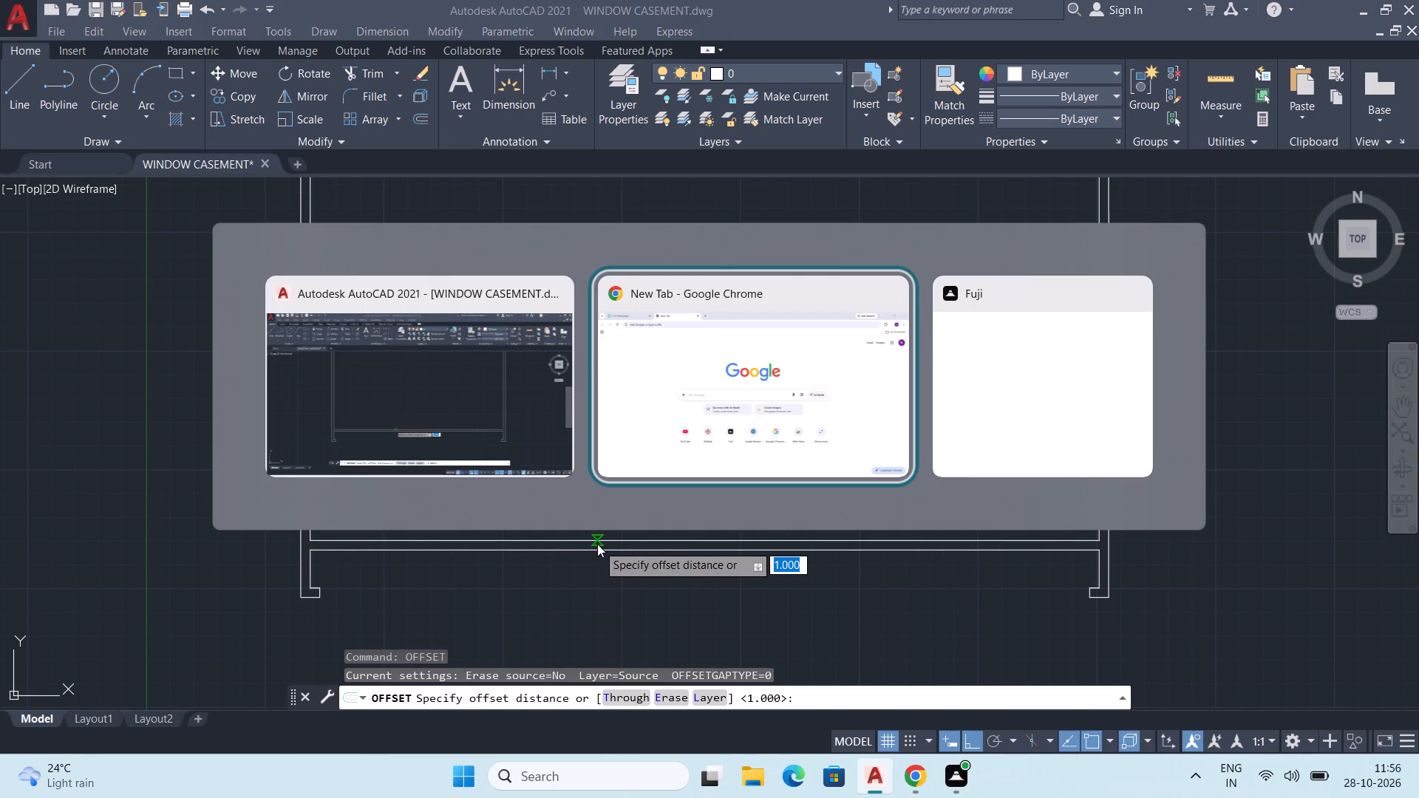
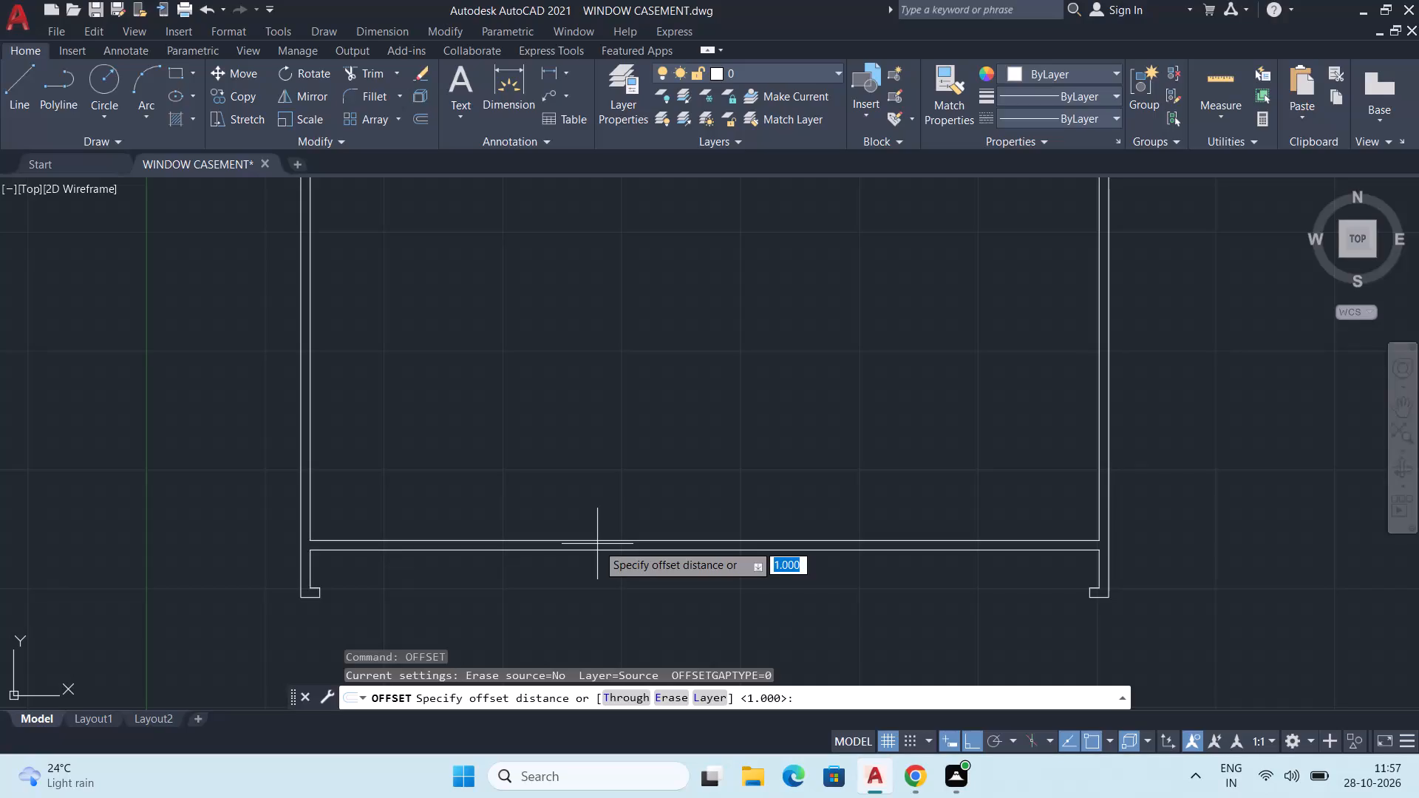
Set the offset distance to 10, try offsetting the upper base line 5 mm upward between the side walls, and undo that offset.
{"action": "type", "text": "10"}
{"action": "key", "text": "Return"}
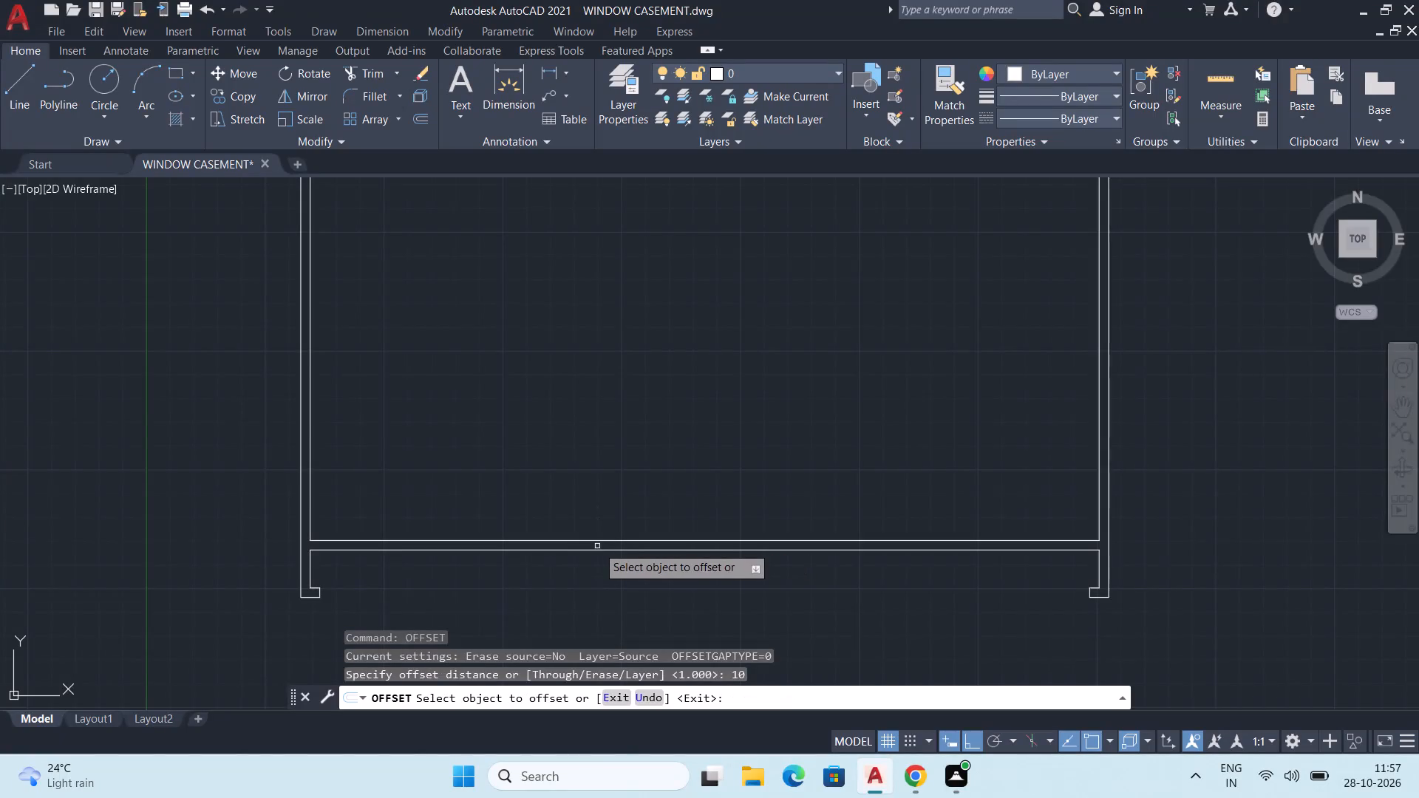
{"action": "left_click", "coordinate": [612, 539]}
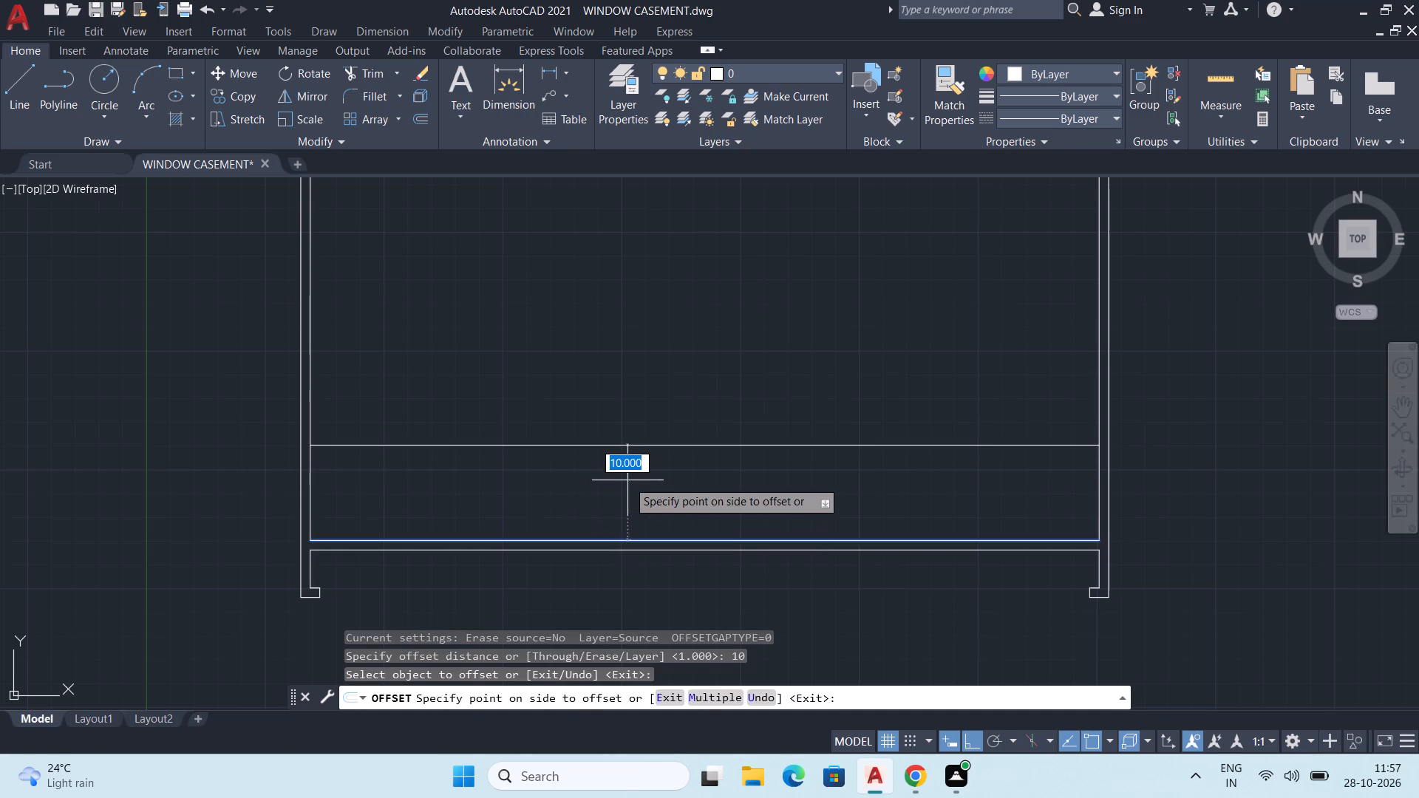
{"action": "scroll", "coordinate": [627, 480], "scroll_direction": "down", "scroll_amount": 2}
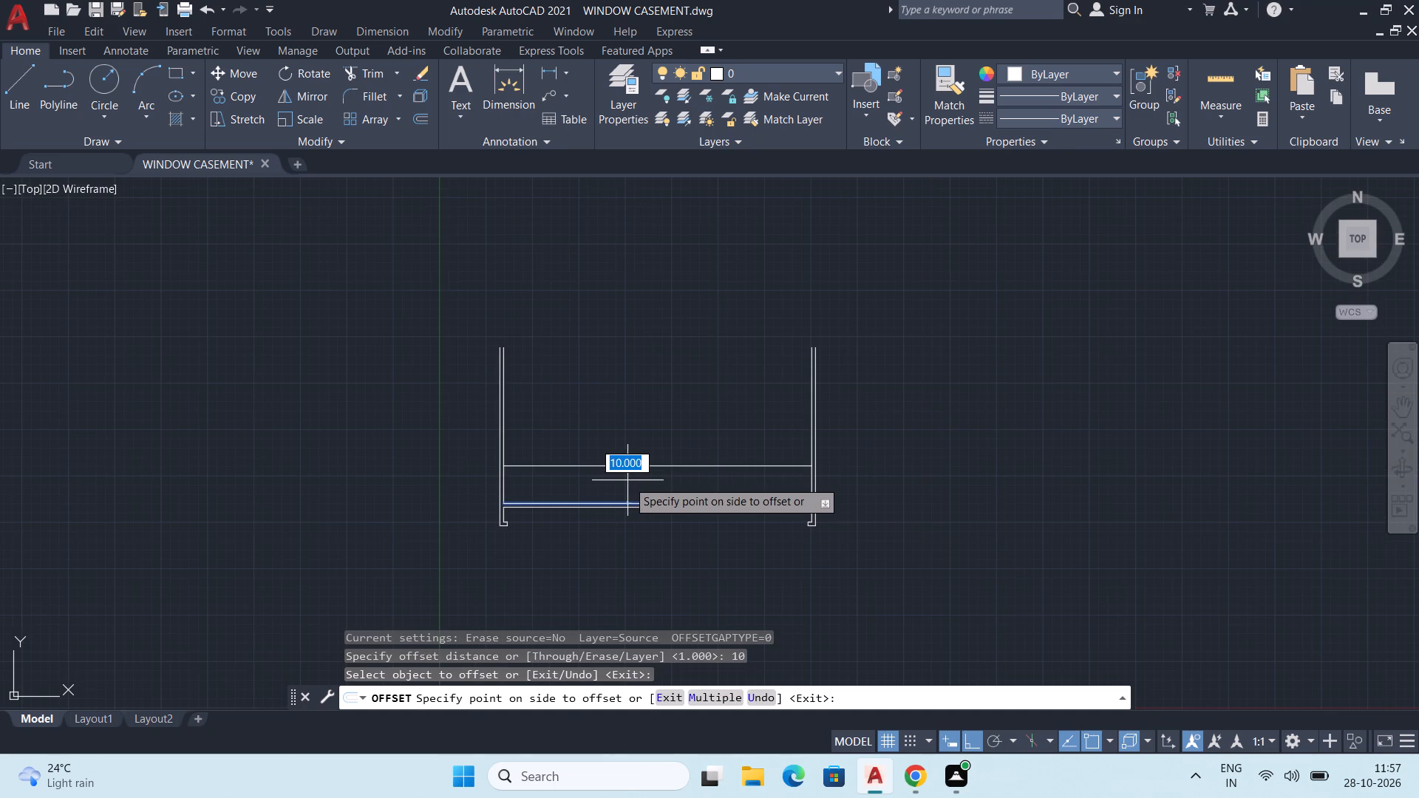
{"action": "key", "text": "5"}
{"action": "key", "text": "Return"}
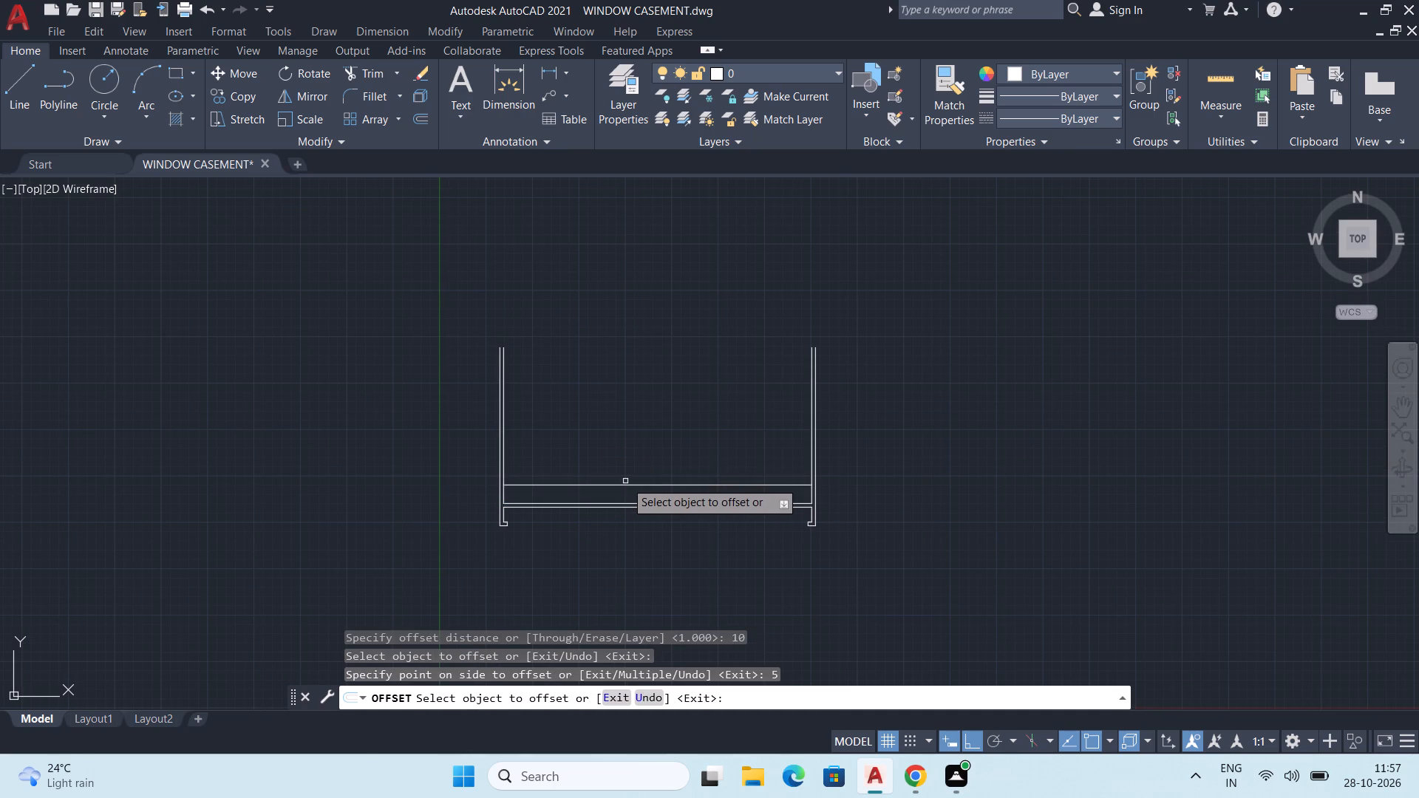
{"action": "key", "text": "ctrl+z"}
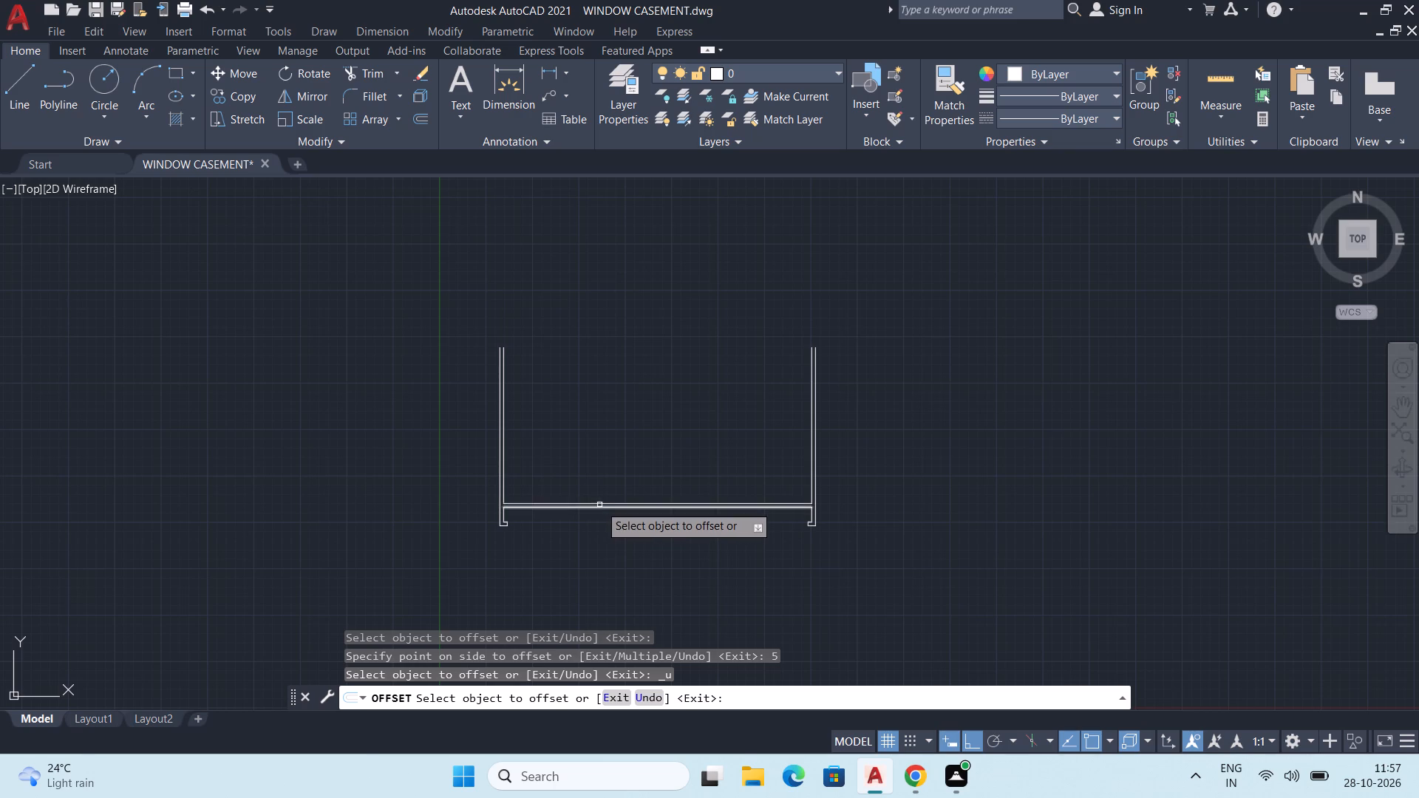
Offset the upper base line 8 mm upward between the two side walls.
{"action": "left_click", "coordinate": [603, 502]}
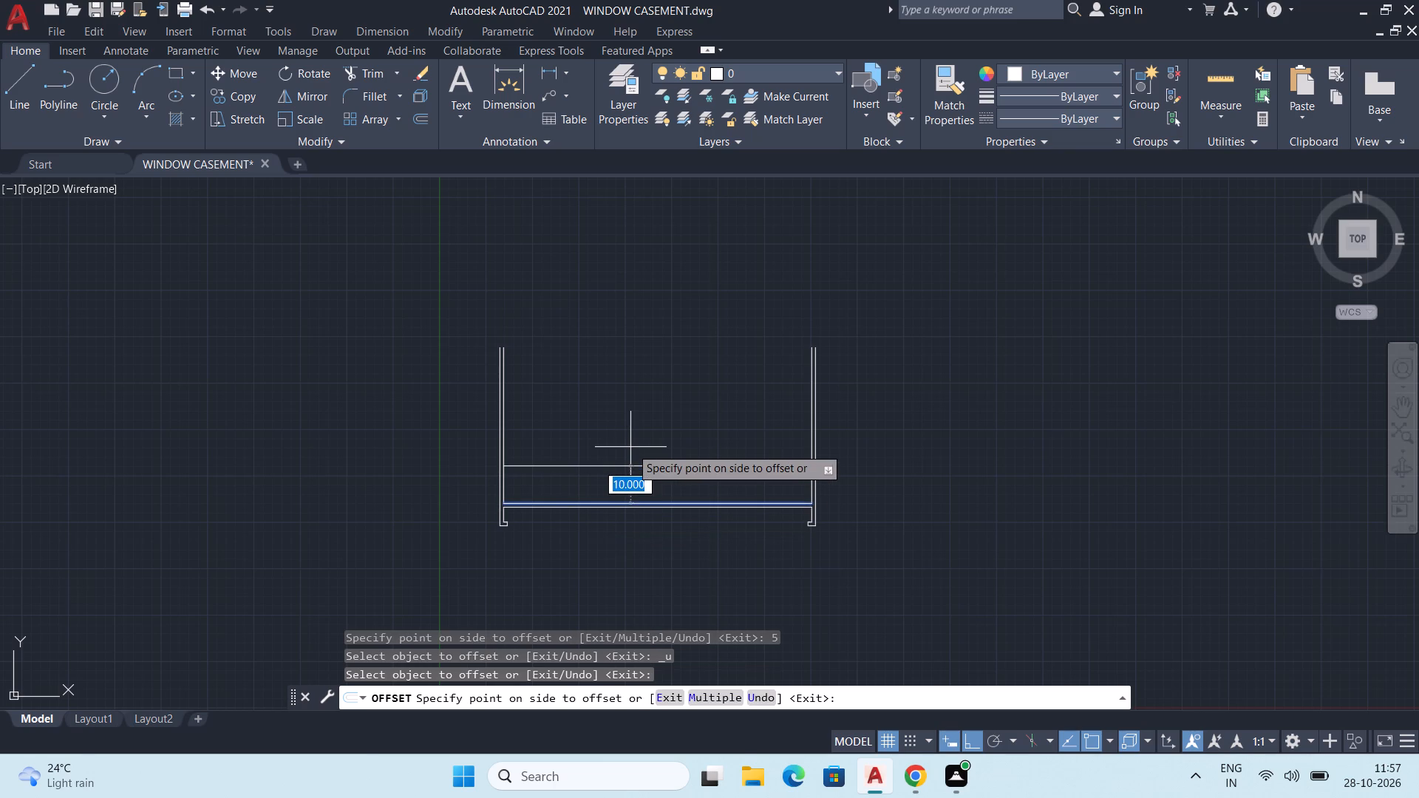
{"action": "key", "text": "8"}
{"action": "key", "text": "Return"}
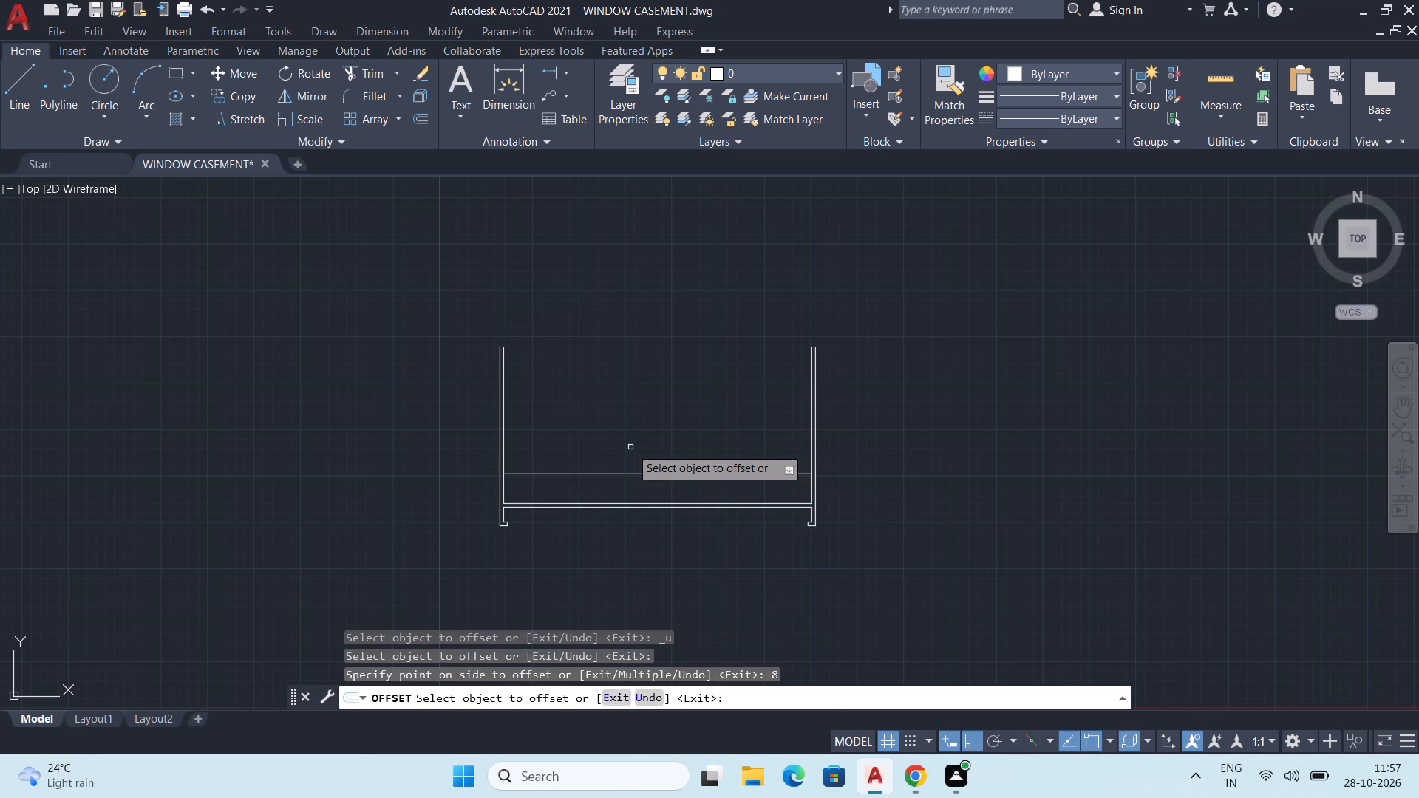
{"action": "scroll", "coordinate": [557, 534], "scroll_direction": "up", "scroll_amount": 1}
{"action": "middle_click_drag", "start_coordinate": [558, 532], "coordinate": [526, 636]}
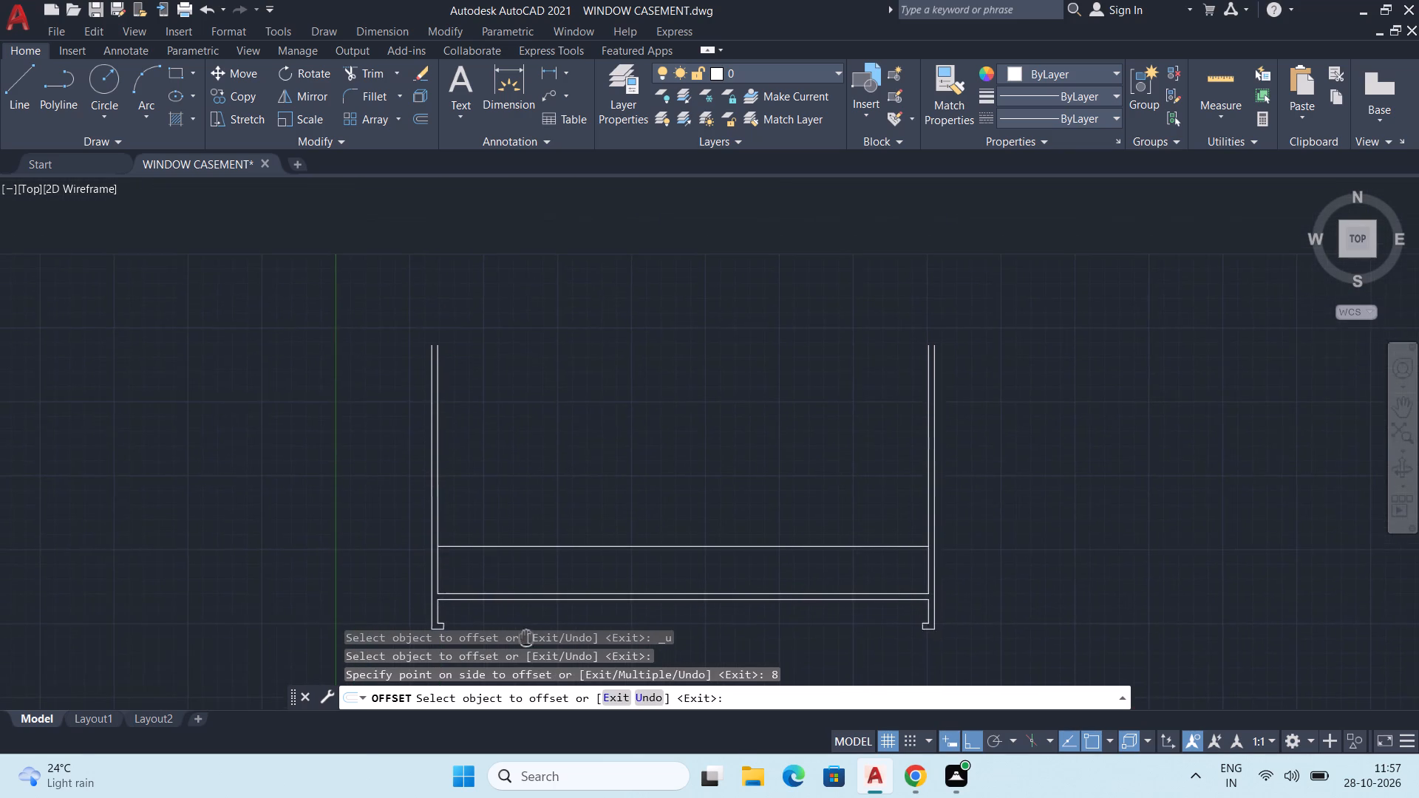
{"action": "middle_click_drag", "start_coordinate": [526, 636], "coordinate": [514, 623]}
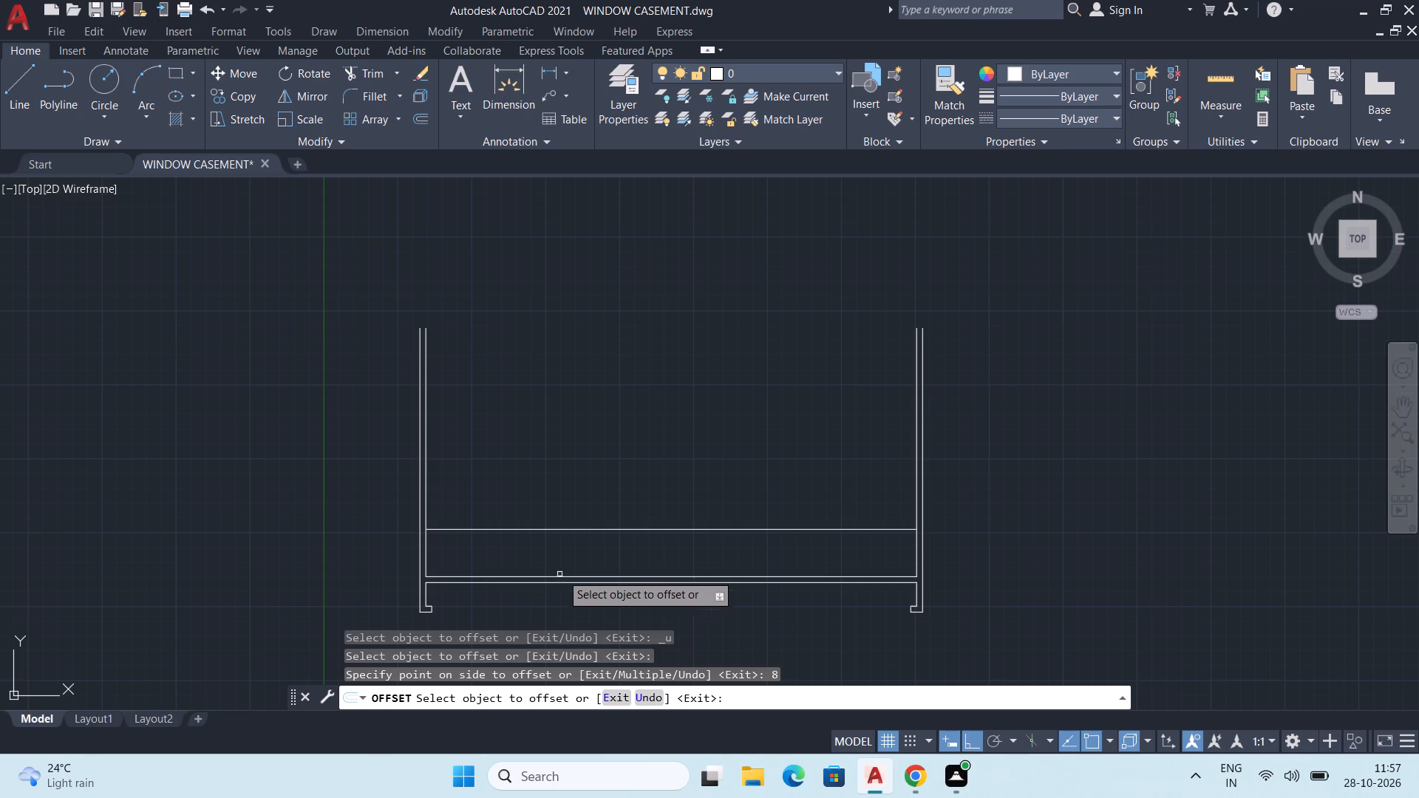
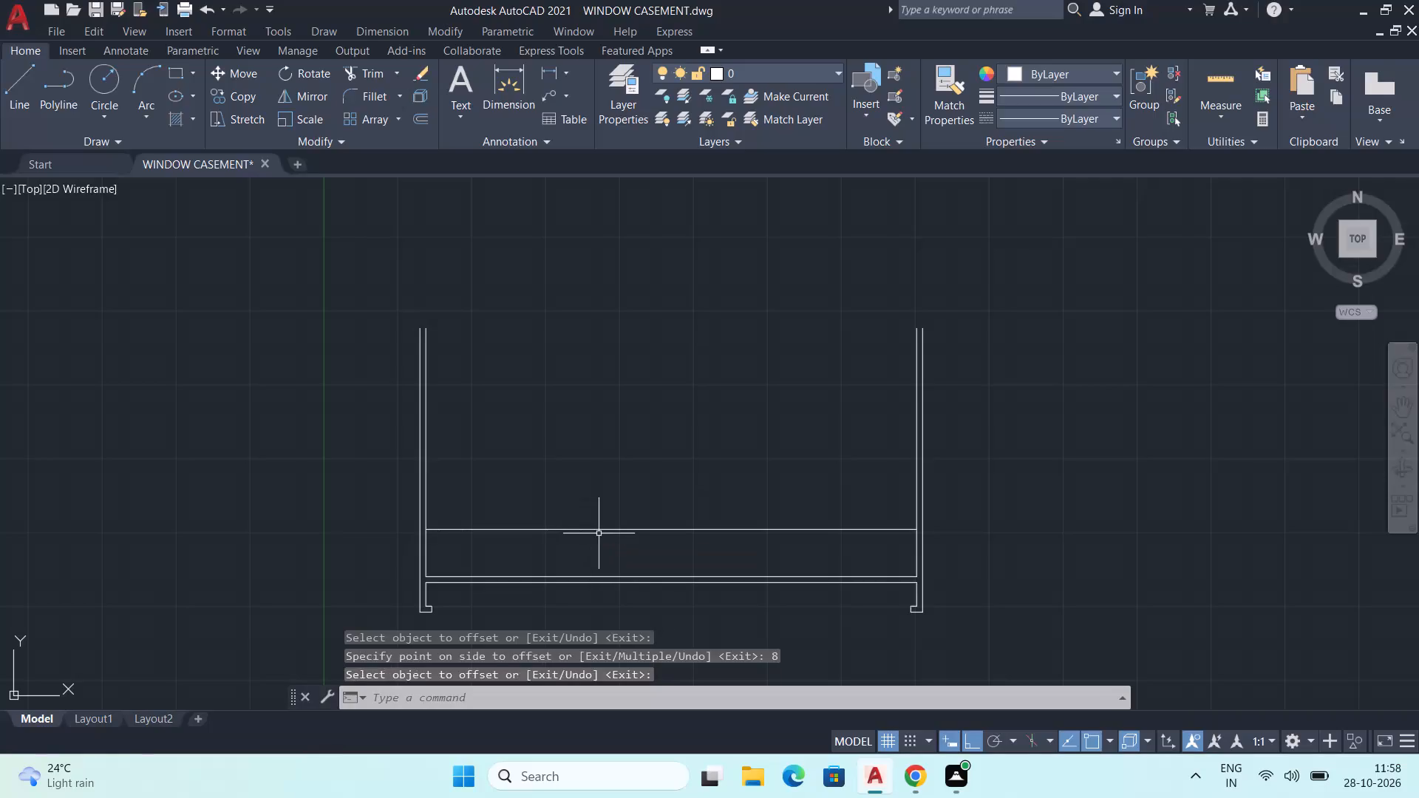
Delete the horizontal line that was offset 8 mm above the upper base line.
{"action": "left_click", "coordinate": [619, 530]}
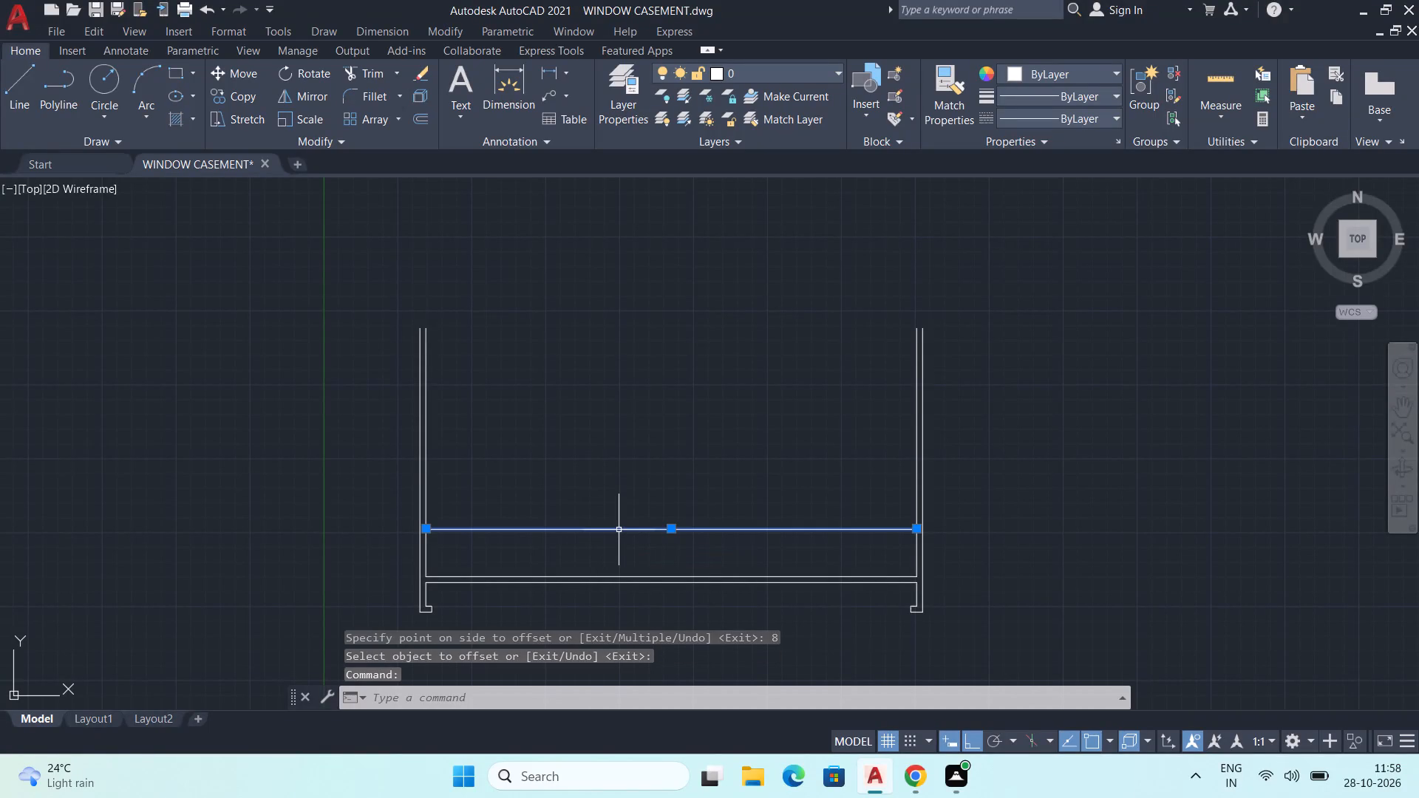
{"action": "key", "text": "Delete"}
Offset the upper base line 12 mm upward between the two side walls.
{"action": "type", "text": "OFF"}
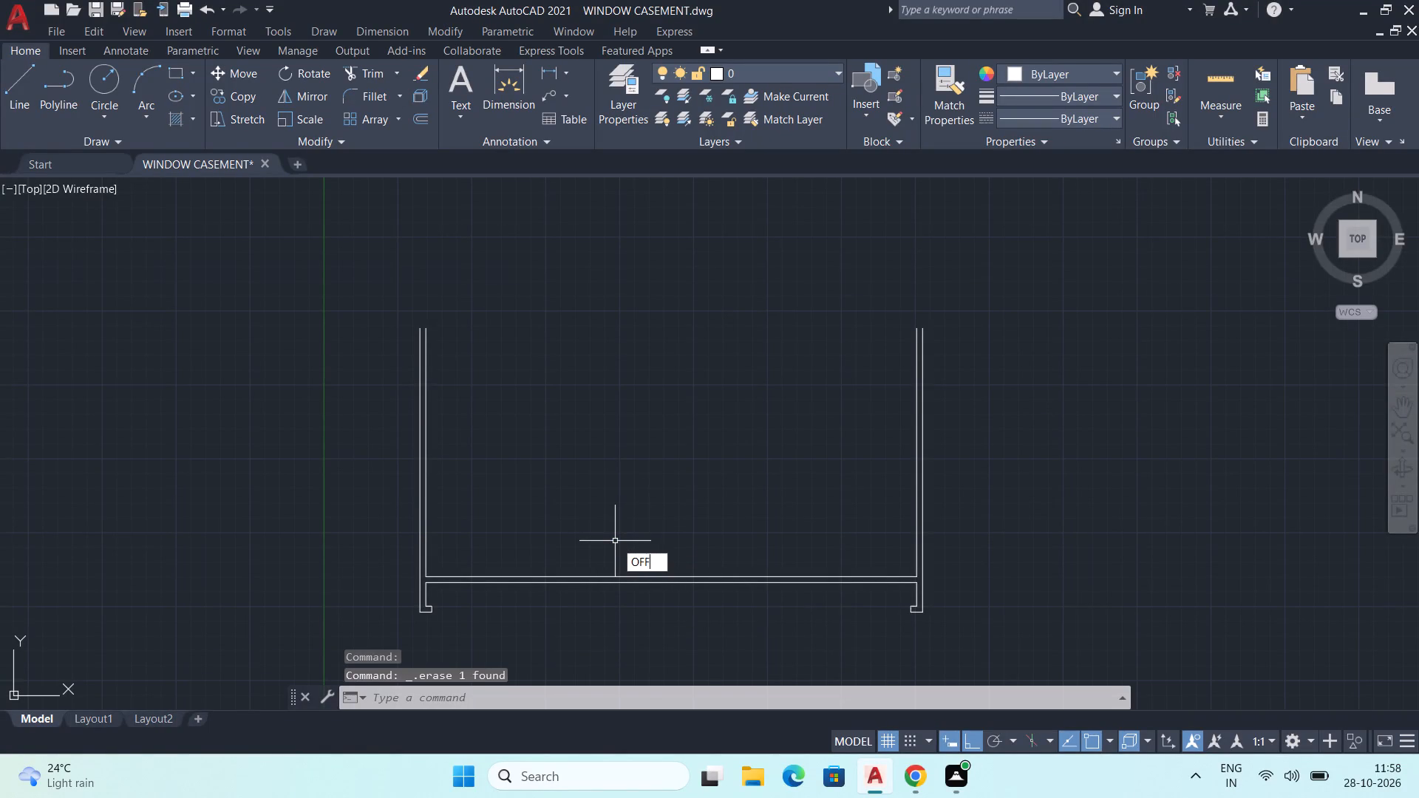
{"action": "key", "text": "Return"}
{"action": "type", "text": "12"}
{"action": "key", "text": "Return"}
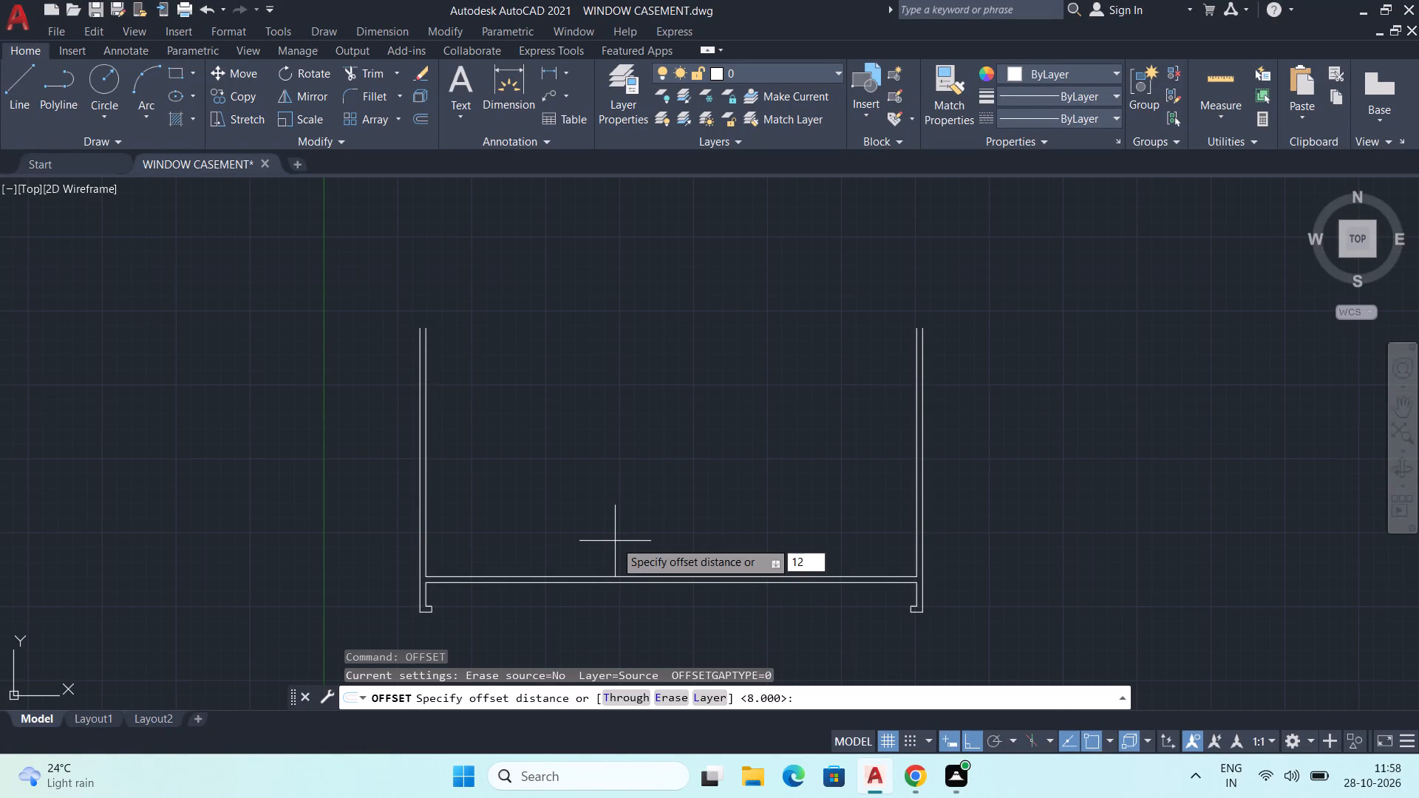
{"action": "left_click", "coordinate": [639, 575]}
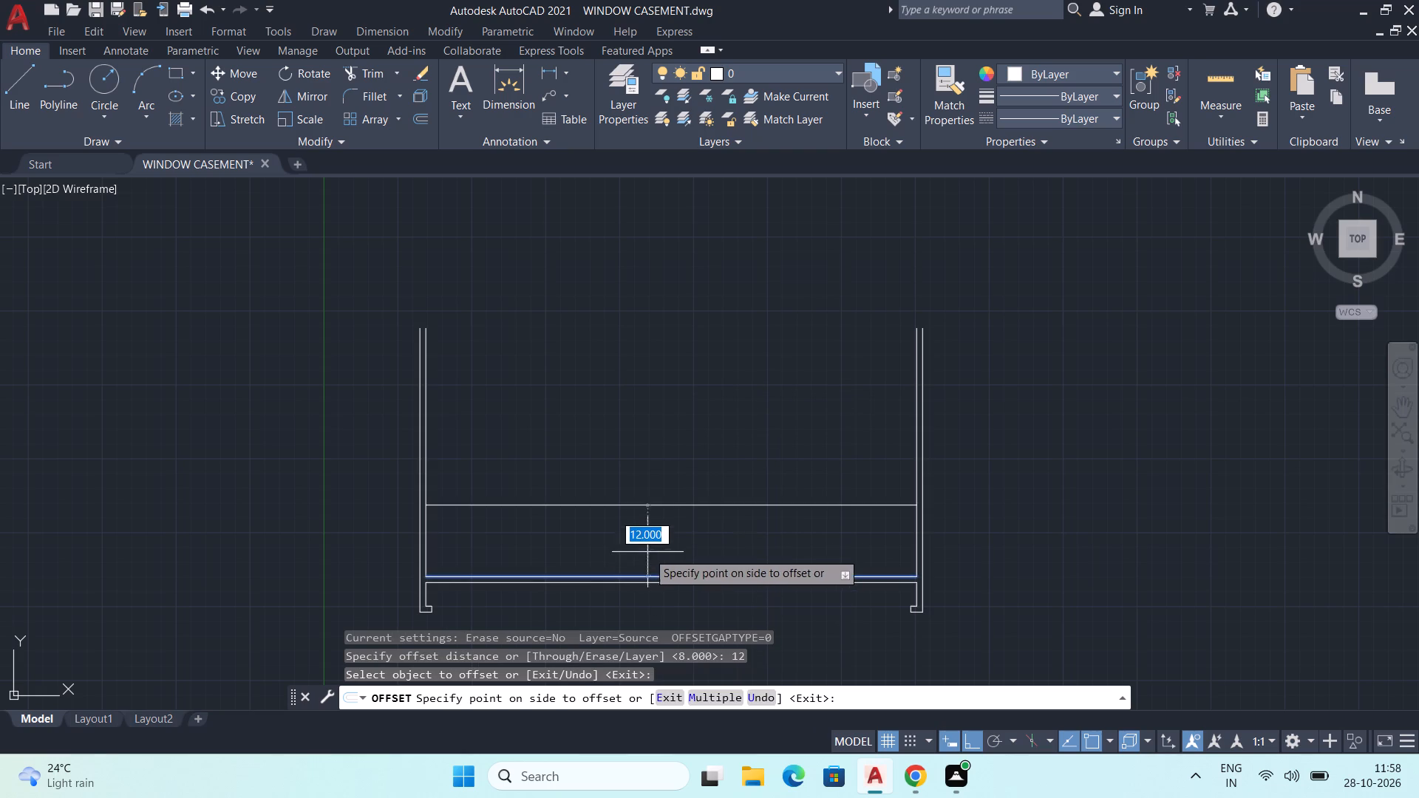
{"action": "scroll", "coordinate": [654, 530], "scroll_direction": "down", "scroll_amount": 1}
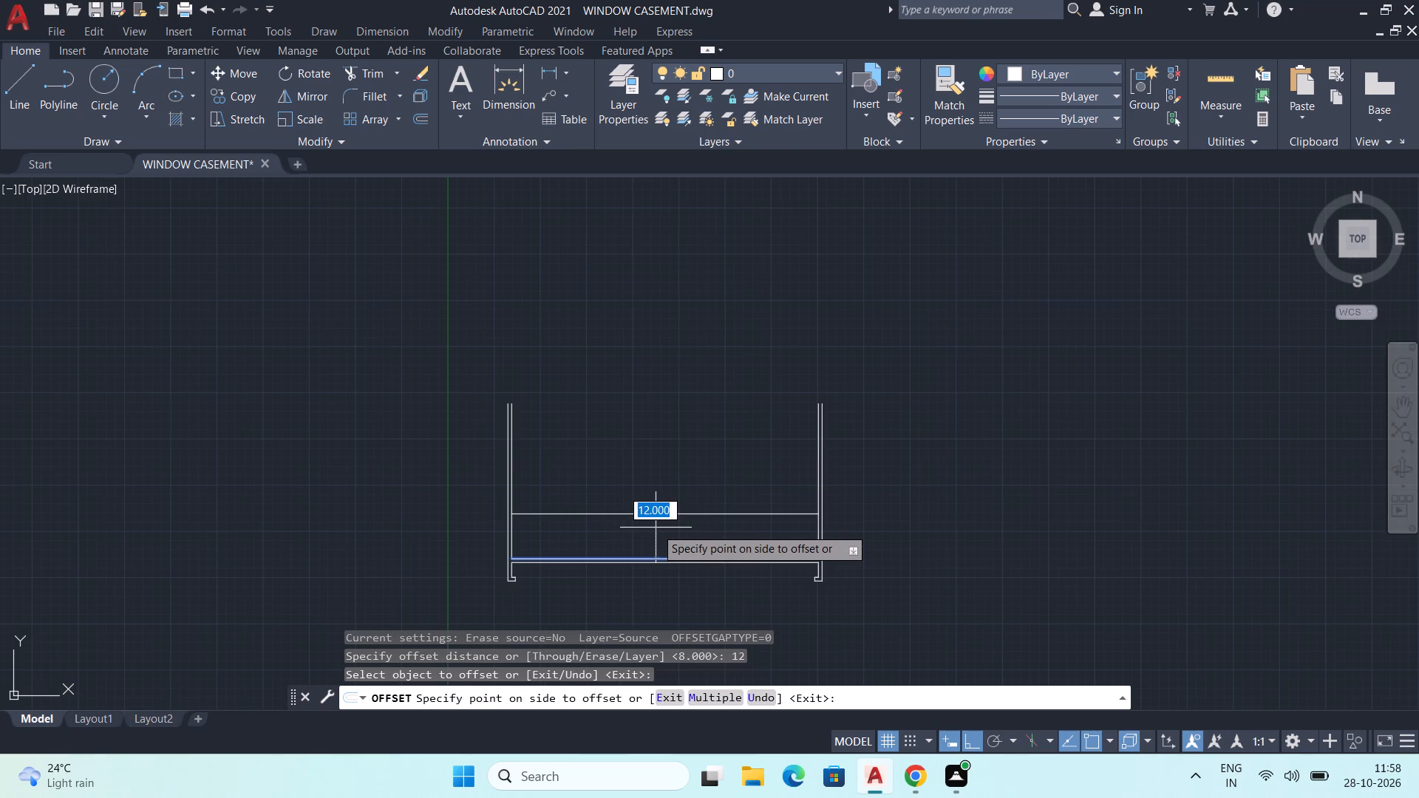
{"action": "left_click", "coordinate": [656, 528]}
Offset the upper base line 11 mm upward to form the second line of the horizontal web.
{"action": "scroll", "coordinate": [711, 462], "scroll_direction": "down", "scroll_amount": 2}
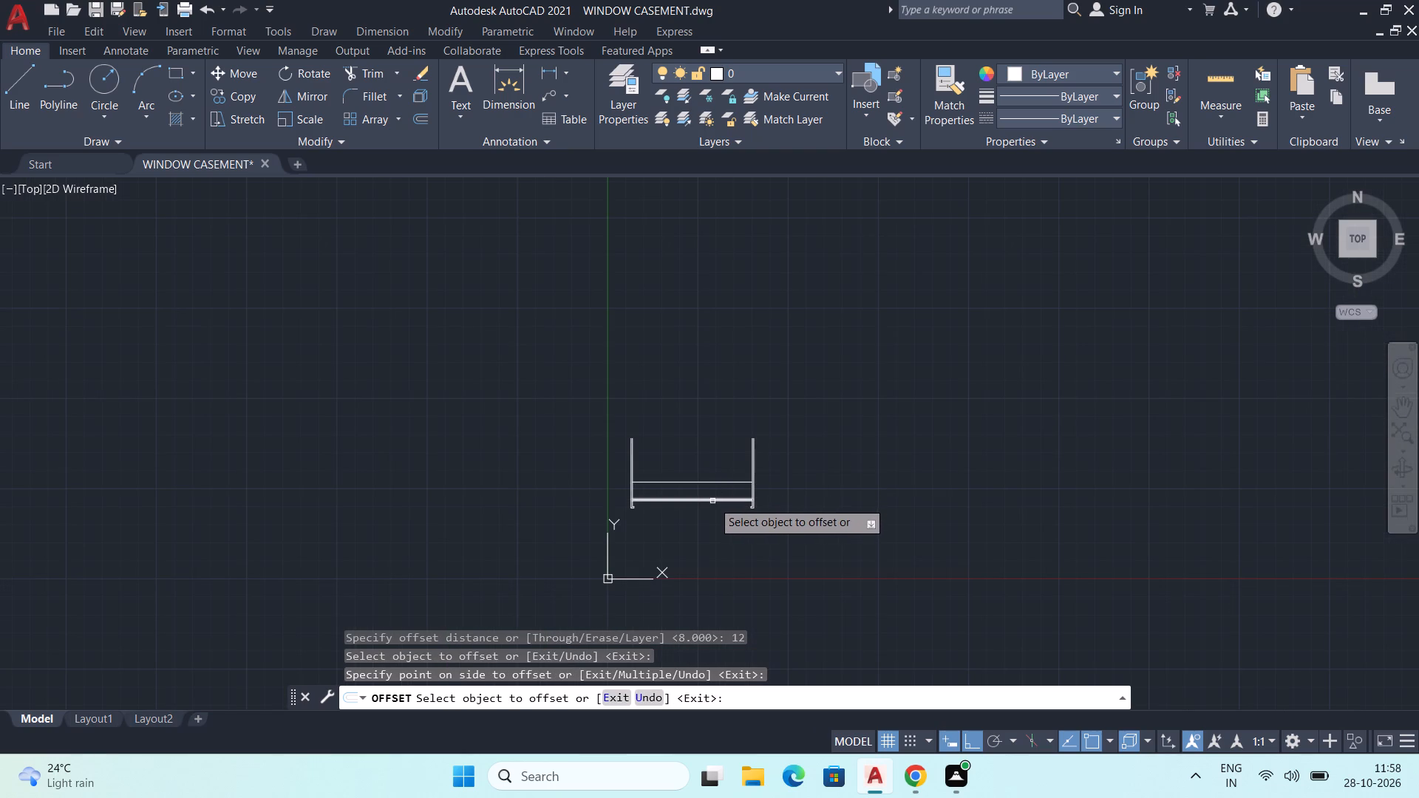
{"action": "middle_click_drag", "start_coordinate": [712, 501], "coordinate": [628, 552]}
{"action": "scroll", "coordinate": [627, 546], "scroll_direction": "up", "scroll_amount": 2}
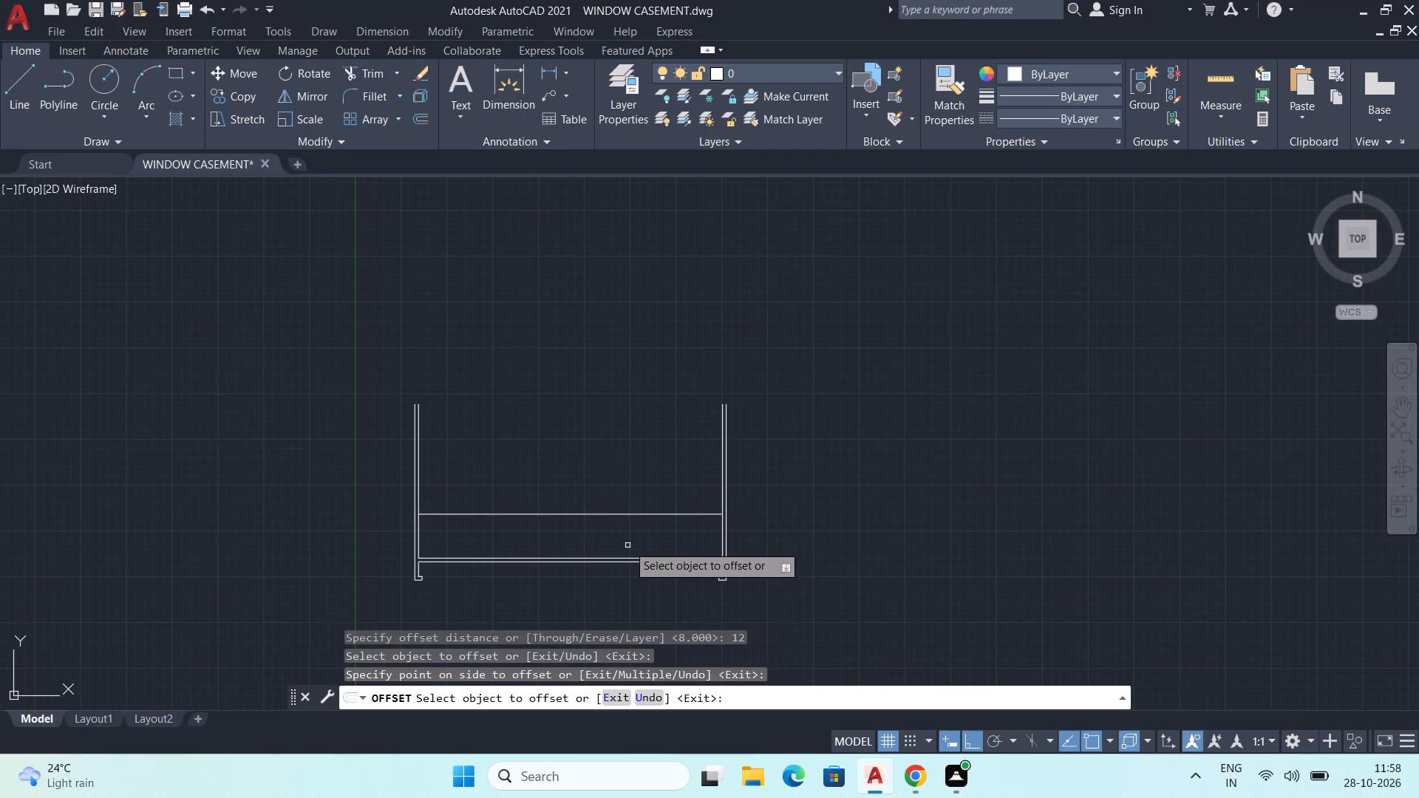
{"action": "scroll", "coordinate": [582, 581], "scroll_direction": "up", "scroll_amount": 2}
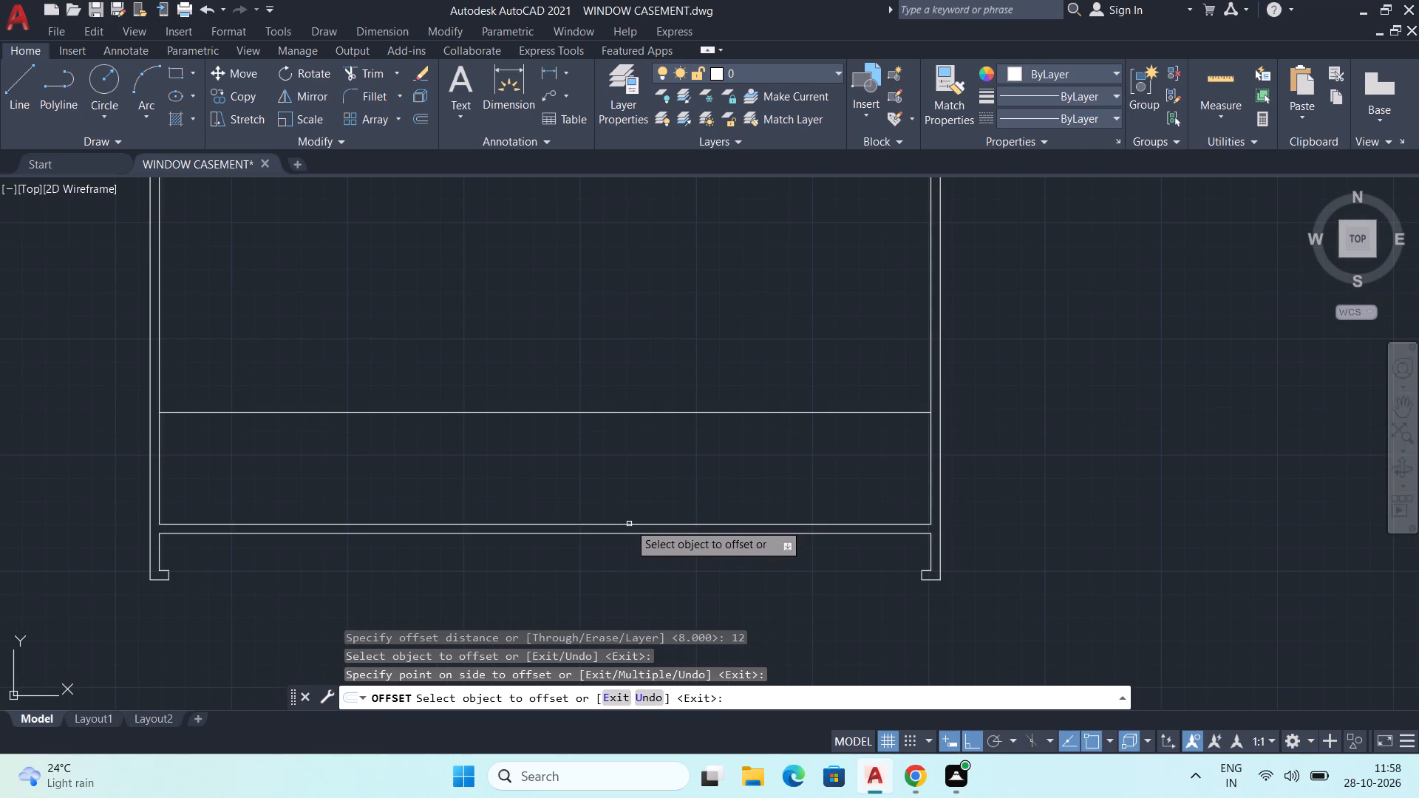
{"action": "left_click", "coordinate": [629, 523]}
{"action": "type", "text": "10"}
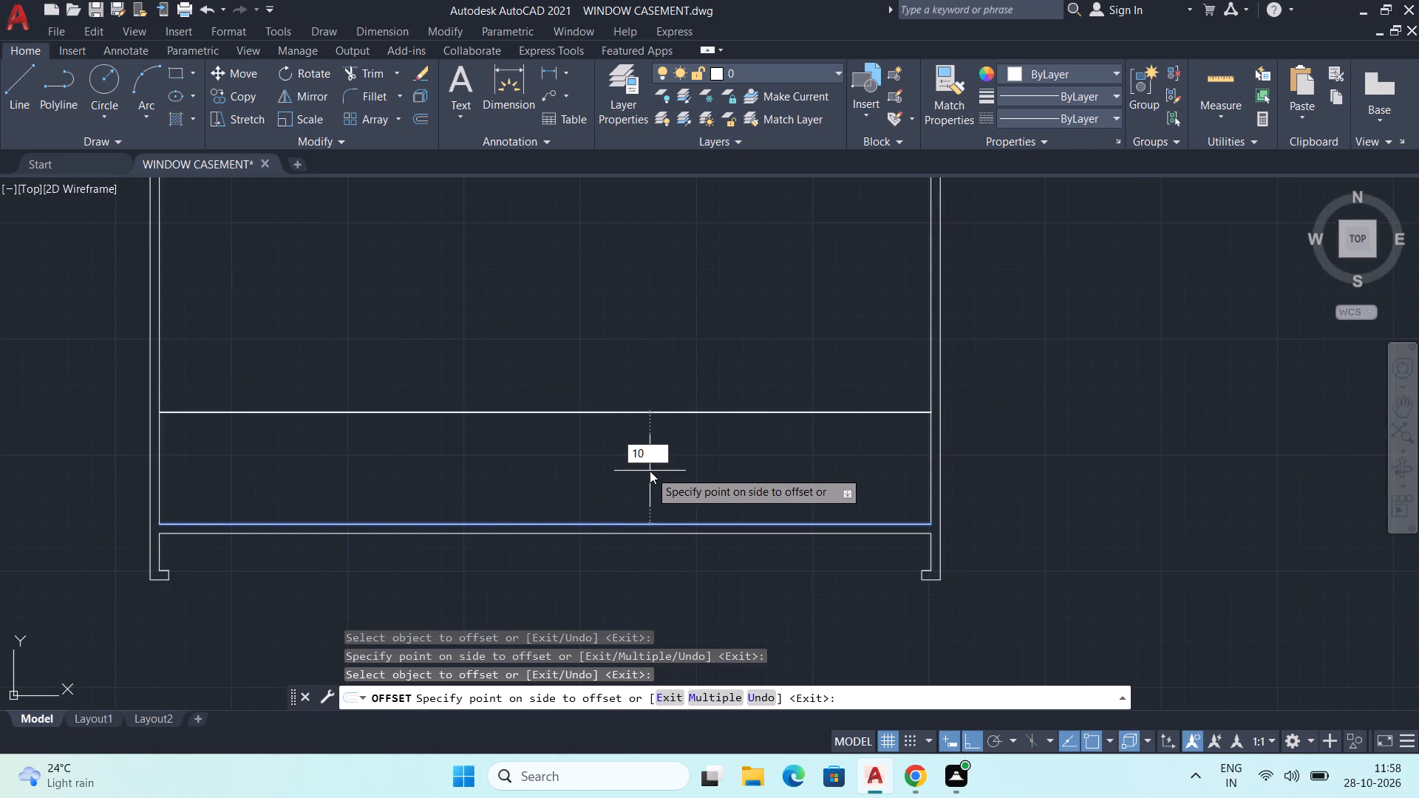
{"action": "key", "text": "BackSpace"}
{"action": "key", "text": "1"}
{"action": "key", "text": "Return"}
{"action": "key", "text": "space"}
Trim the inner line of both side walls between the two new horizontal web lines.
{"action": "scroll", "coordinate": [650, 471], "scroll_direction": "down", "scroll_amount": 1}
{"action": "middle_click_drag", "start_coordinate": [651, 468], "coordinate": [614, 531]}
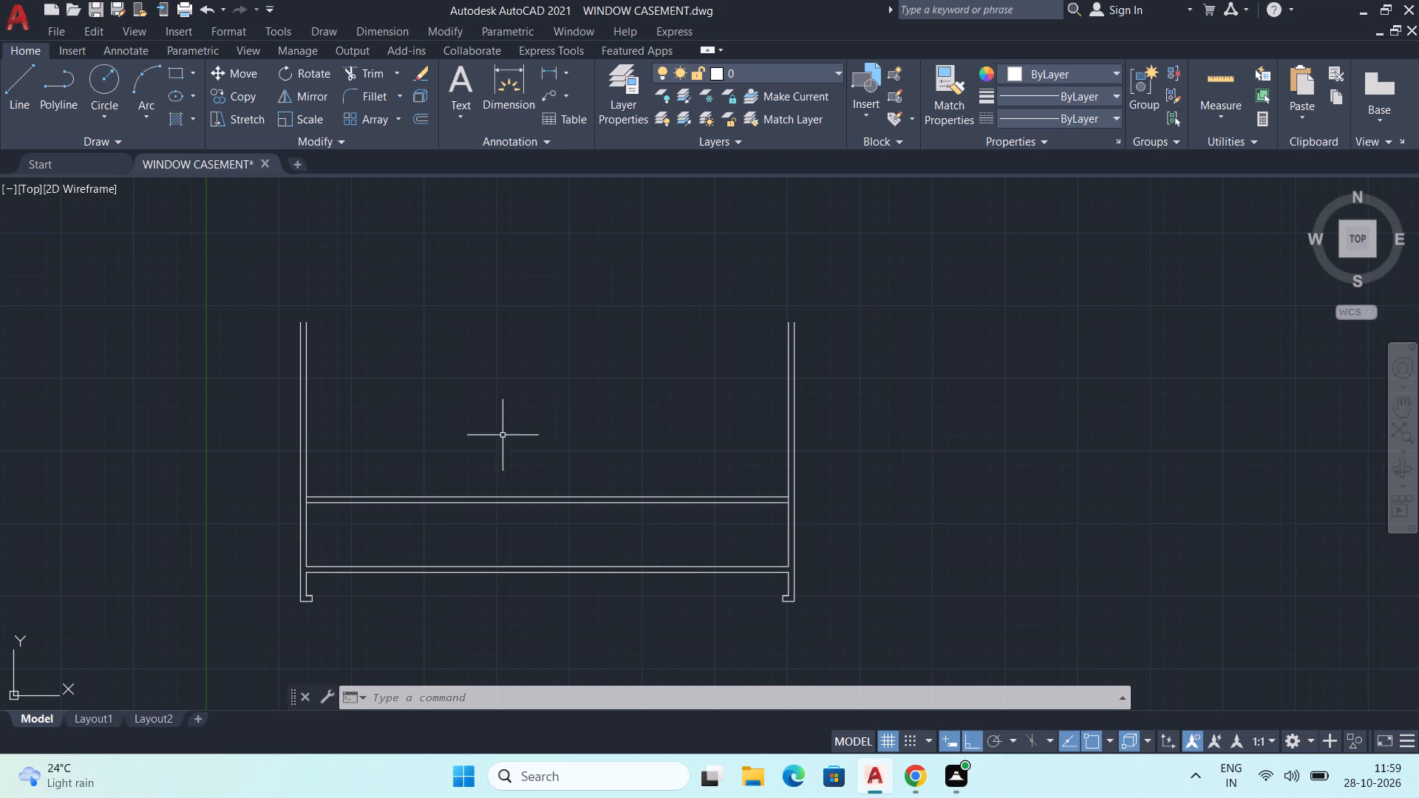
{"action": "type", "text": "TR"}
{"action": "key", "text": "Return"}
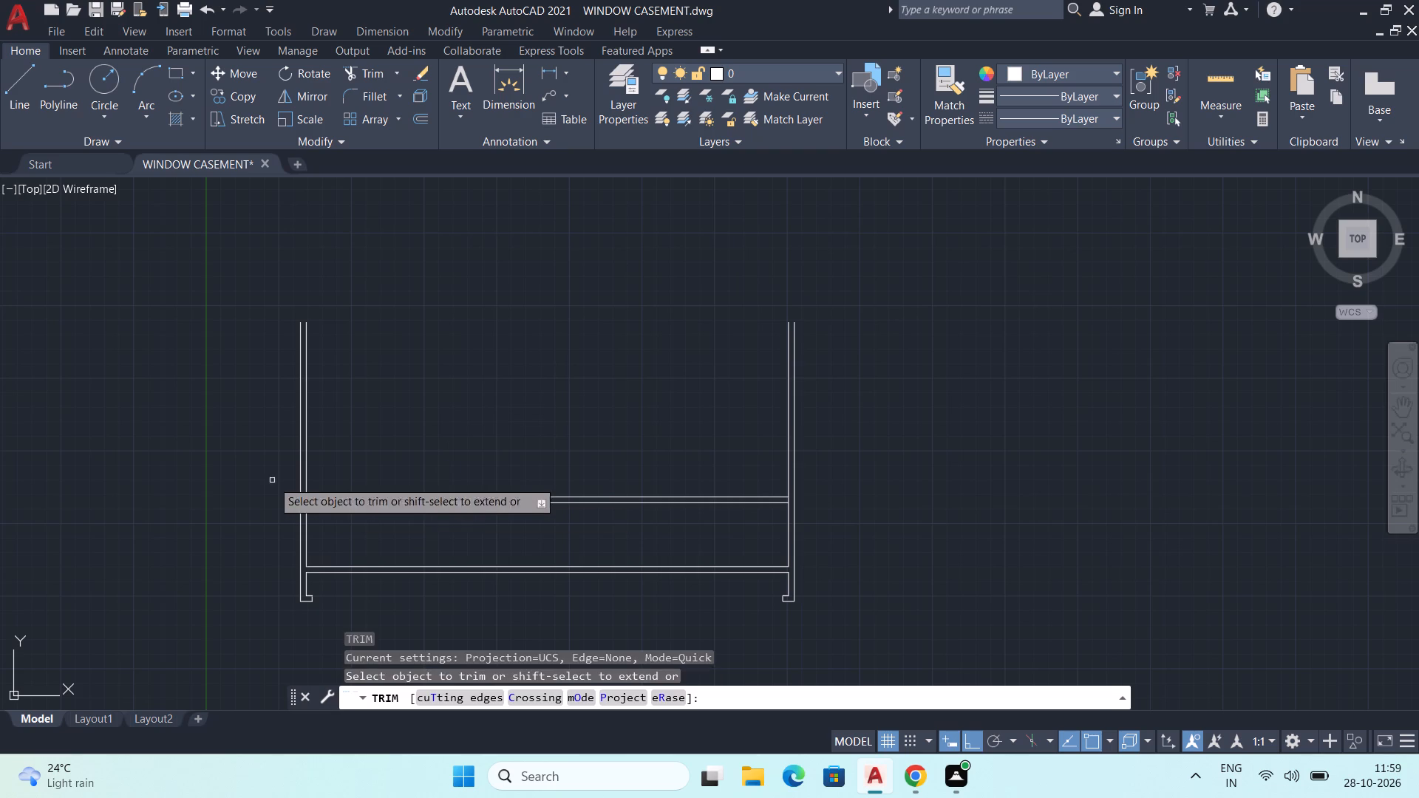
{"action": "scroll", "coordinate": [277, 474], "scroll_direction": "up", "scroll_amount": 2}
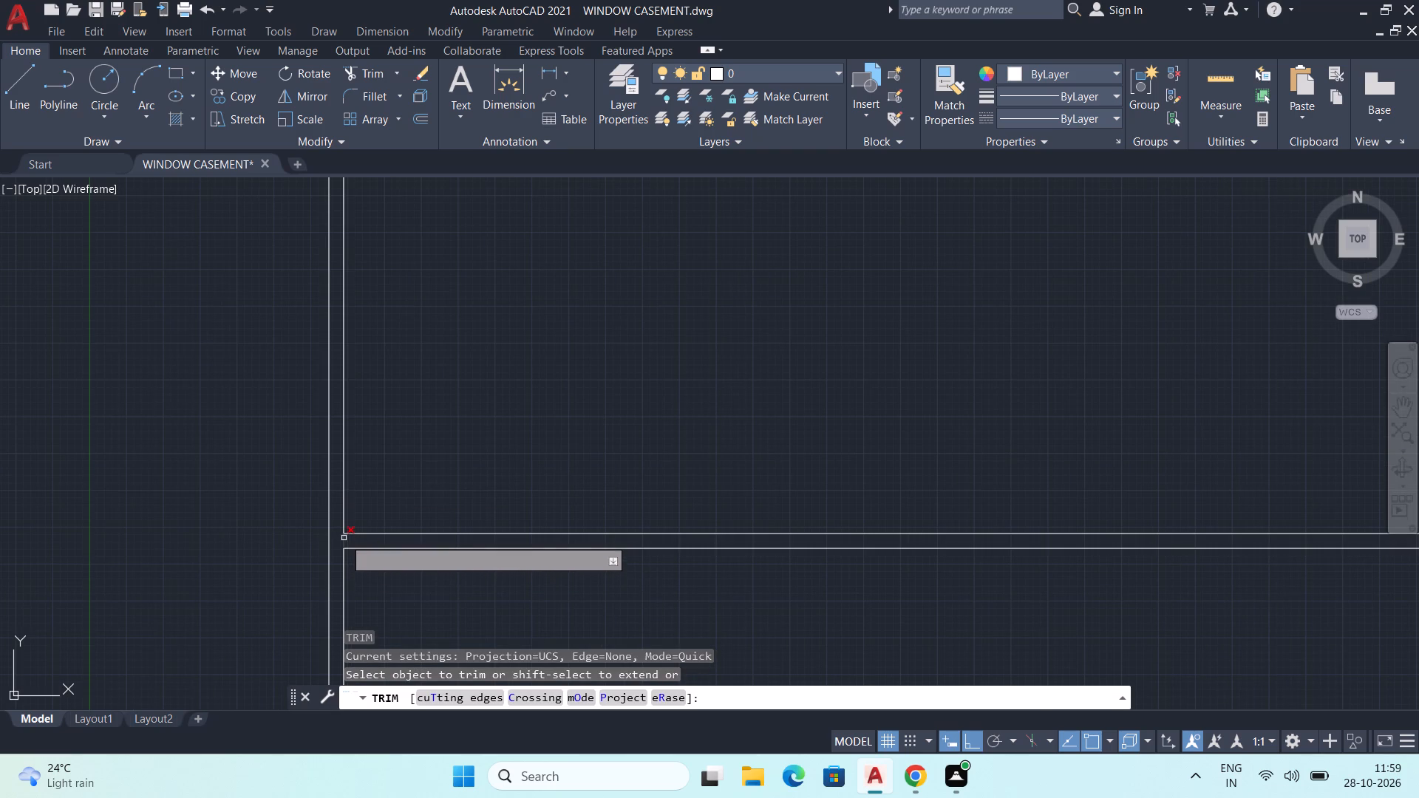
{"action": "left_click", "coordinate": [344, 542]}
{"action": "scroll", "coordinate": [1008, 541], "scroll_direction": "down", "scroll_amount": 2}
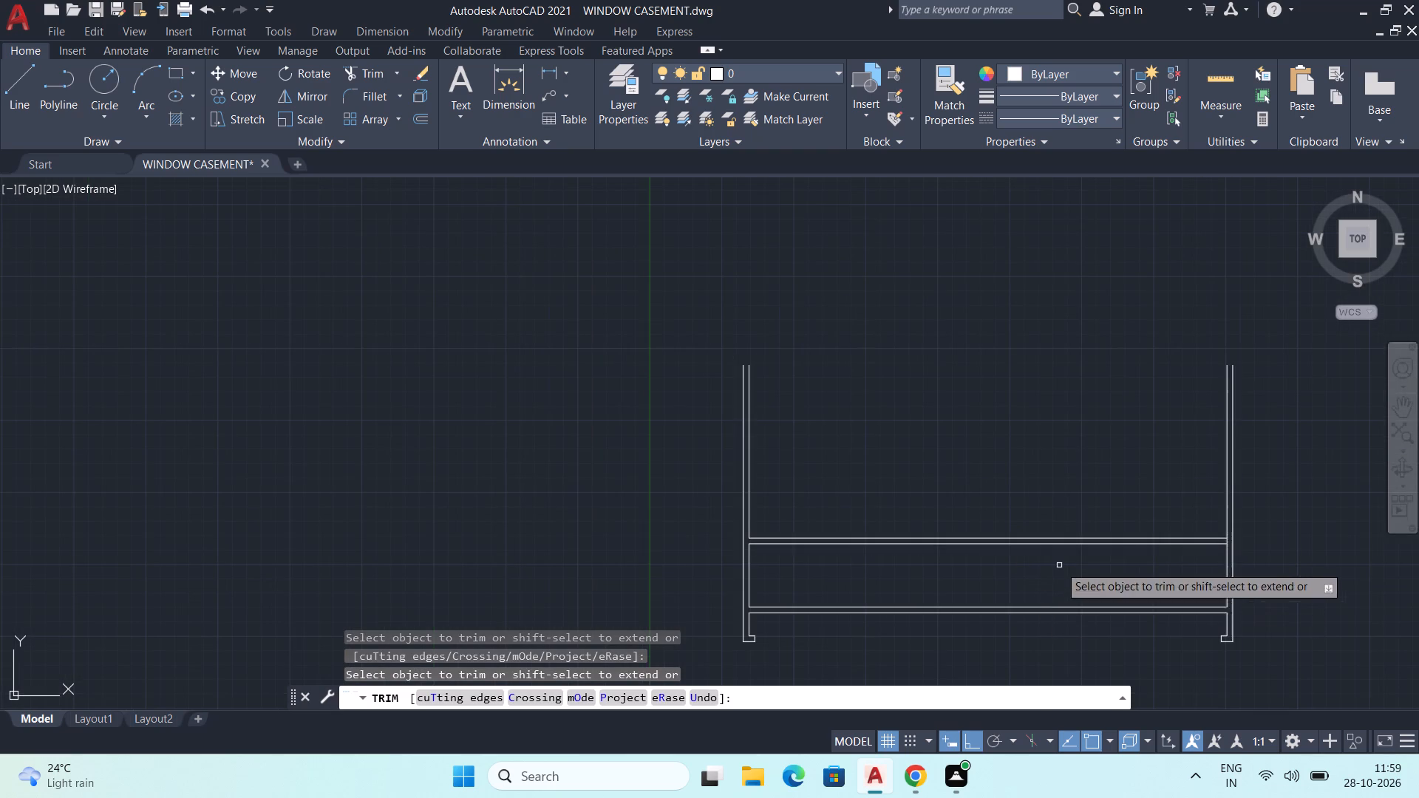
{"action": "middle_click_drag", "start_coordinate": [1059, 565], "coordinate": [804, 553]}
{"action": "scroll", "coordinate": [1027, 527], "scroll_direction": "up", "scroll_amount": 3}
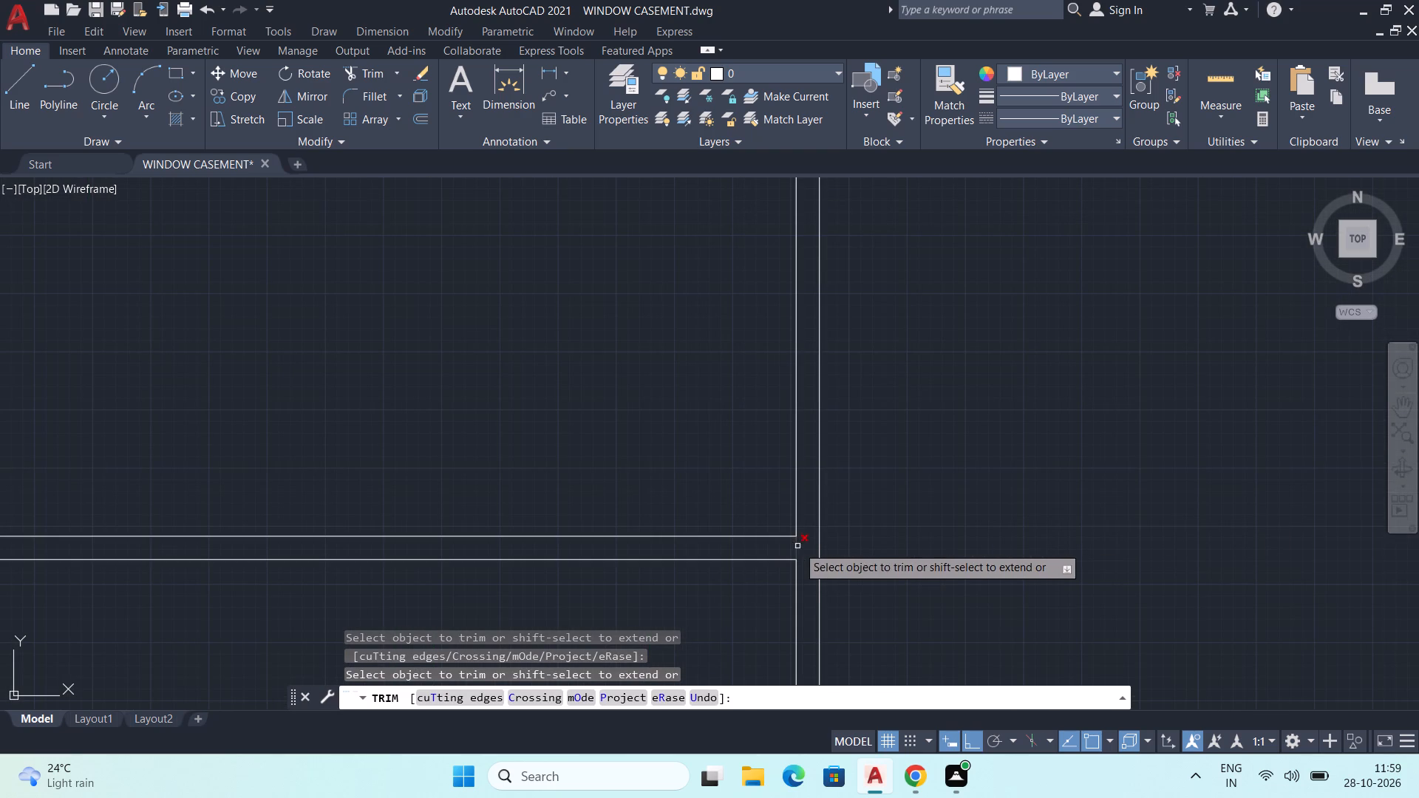
{"action": "left_click", "coordinate": [794, 550]}
{"action": "key", "text": "space"}
{"action": "scroll", "coordinate": [978, 460], "scroll_direction": "down", "scroll_amount": 3}
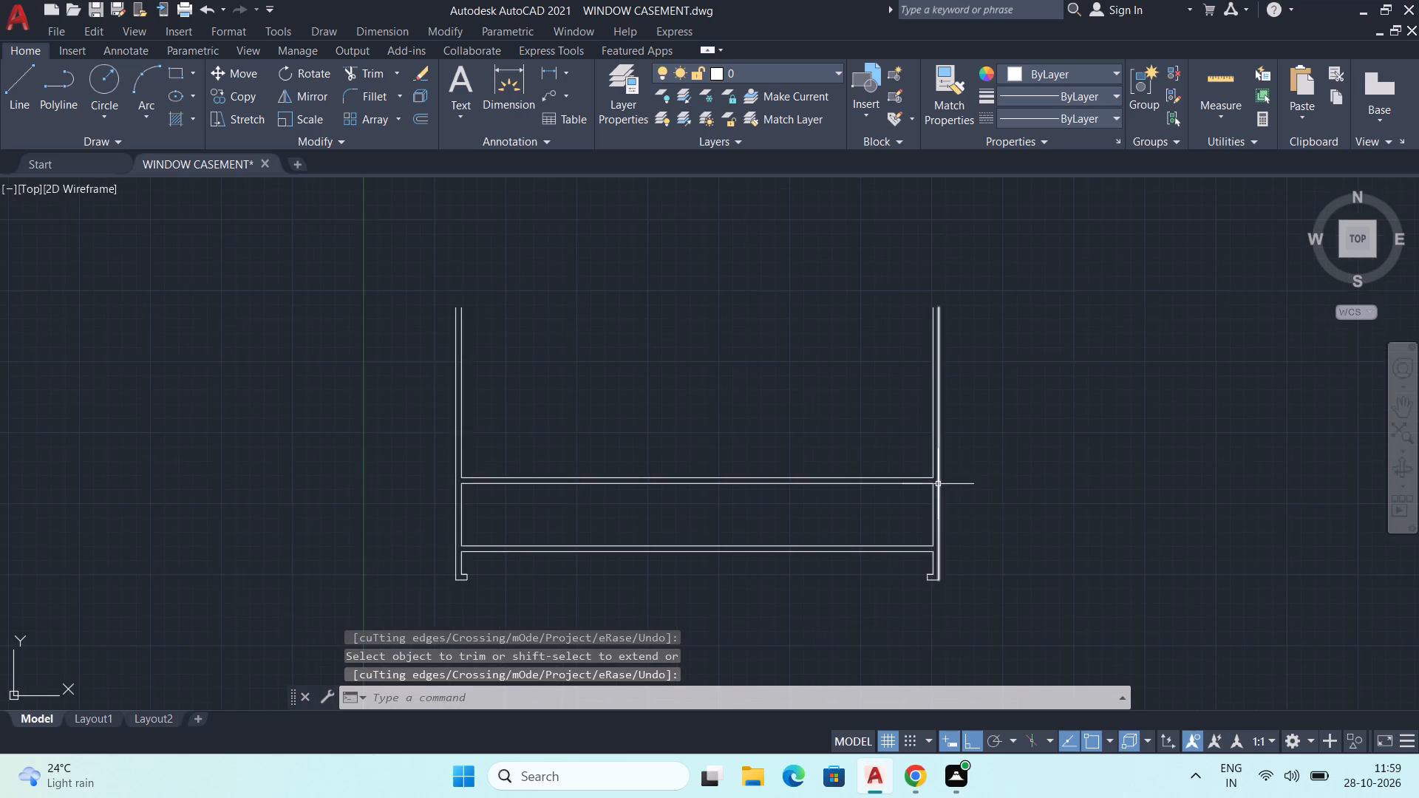
Offset the left side wall's inner line above the web 40 mm inward.
{"action": "middle_click_drag", "start_coordinate": [938, 484], "coordinate": [968, 519]}
{"action": "type", "text": "OFF"}
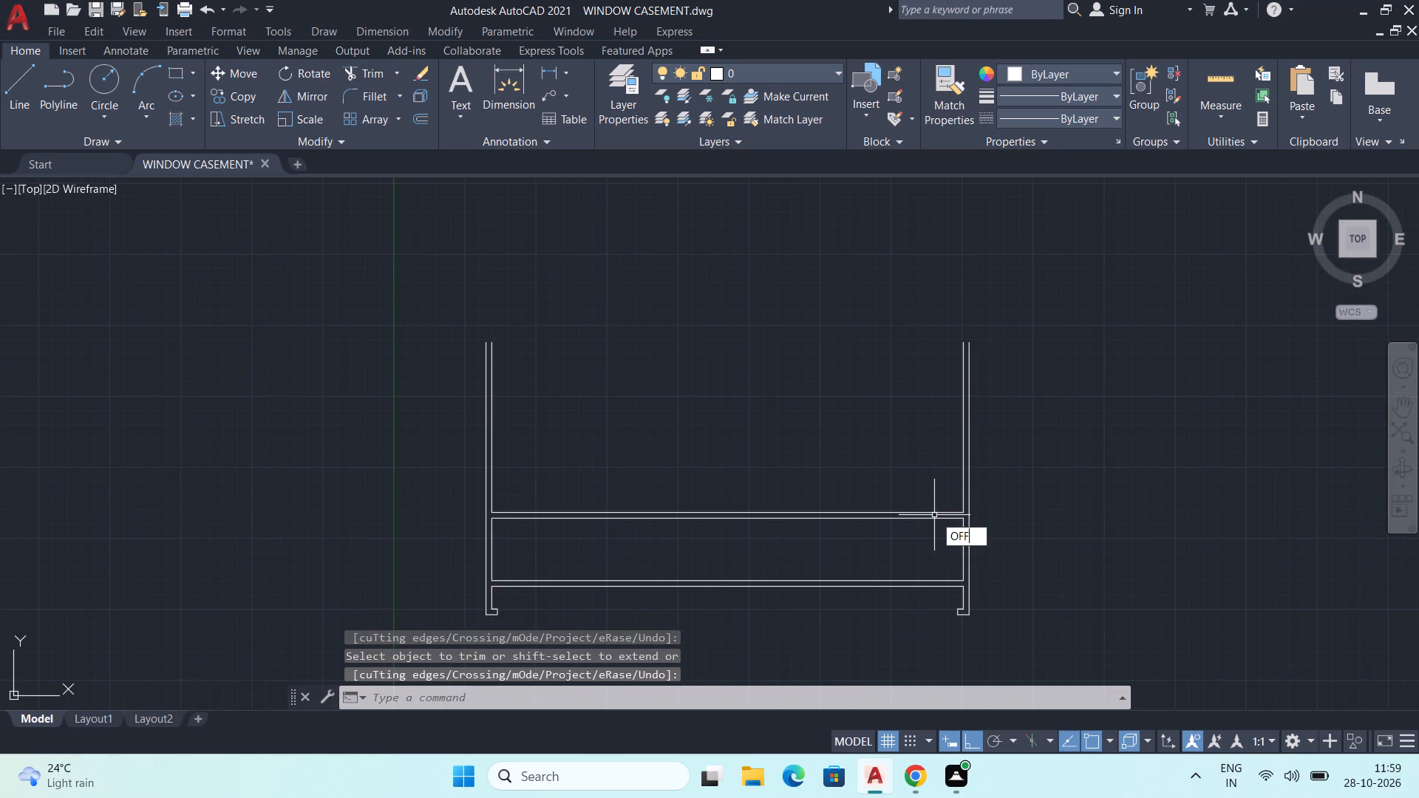
{"action": "key", "text": "Return"}
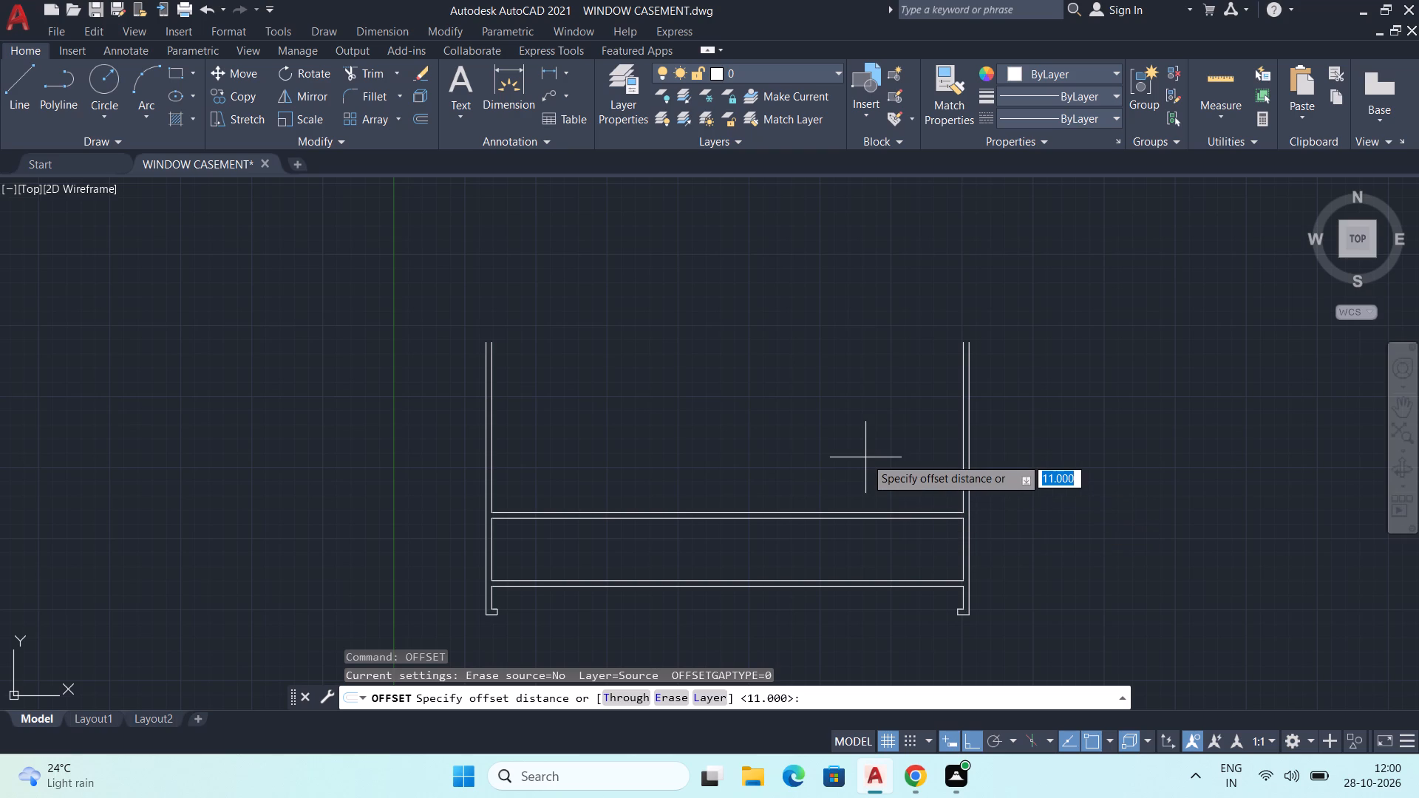
{"action": "type", "text": "40"}
{"action": "key", "text": "Return"}
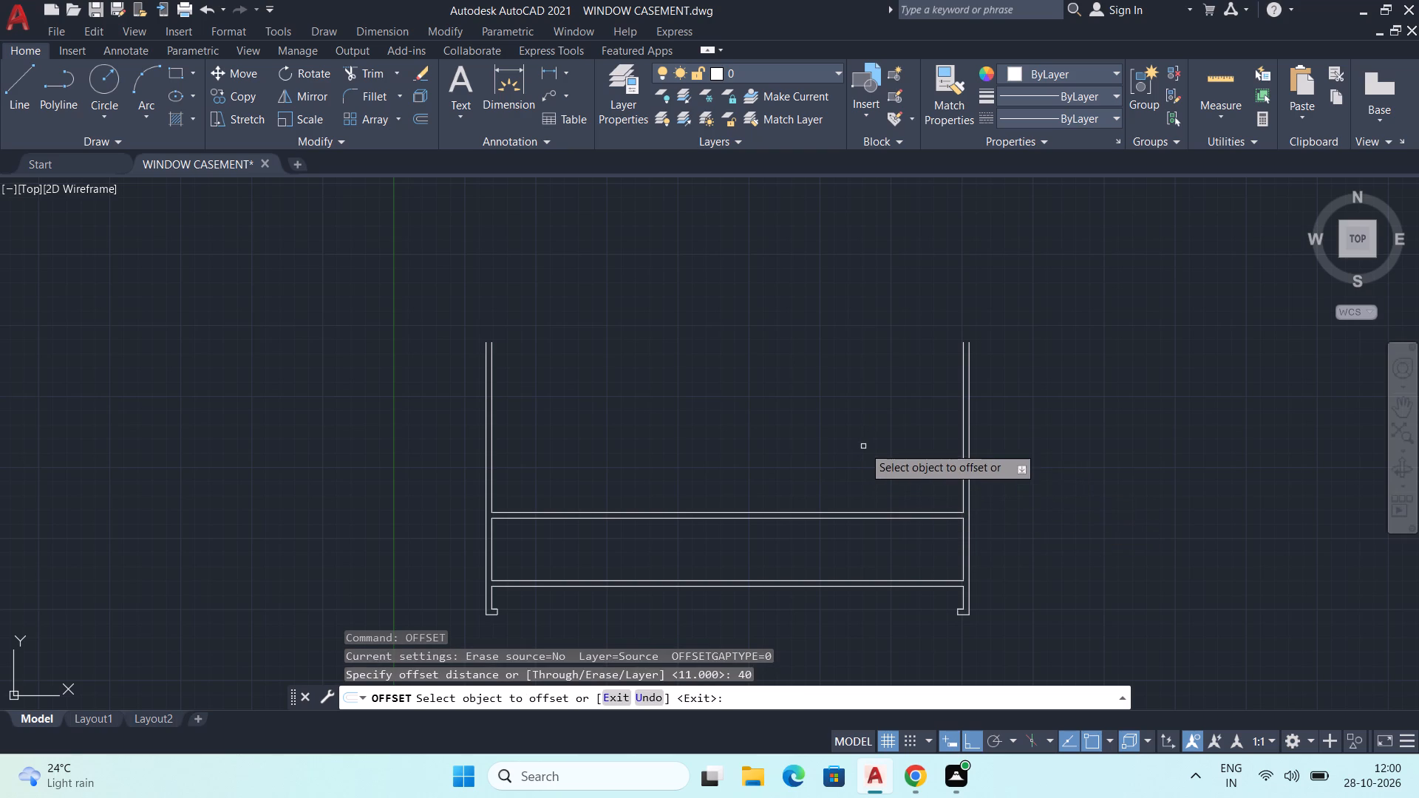
{"action": "left_click", "coordinate": [492, 485]}
{"action": "left_click", "coordinate": [752, 454]}
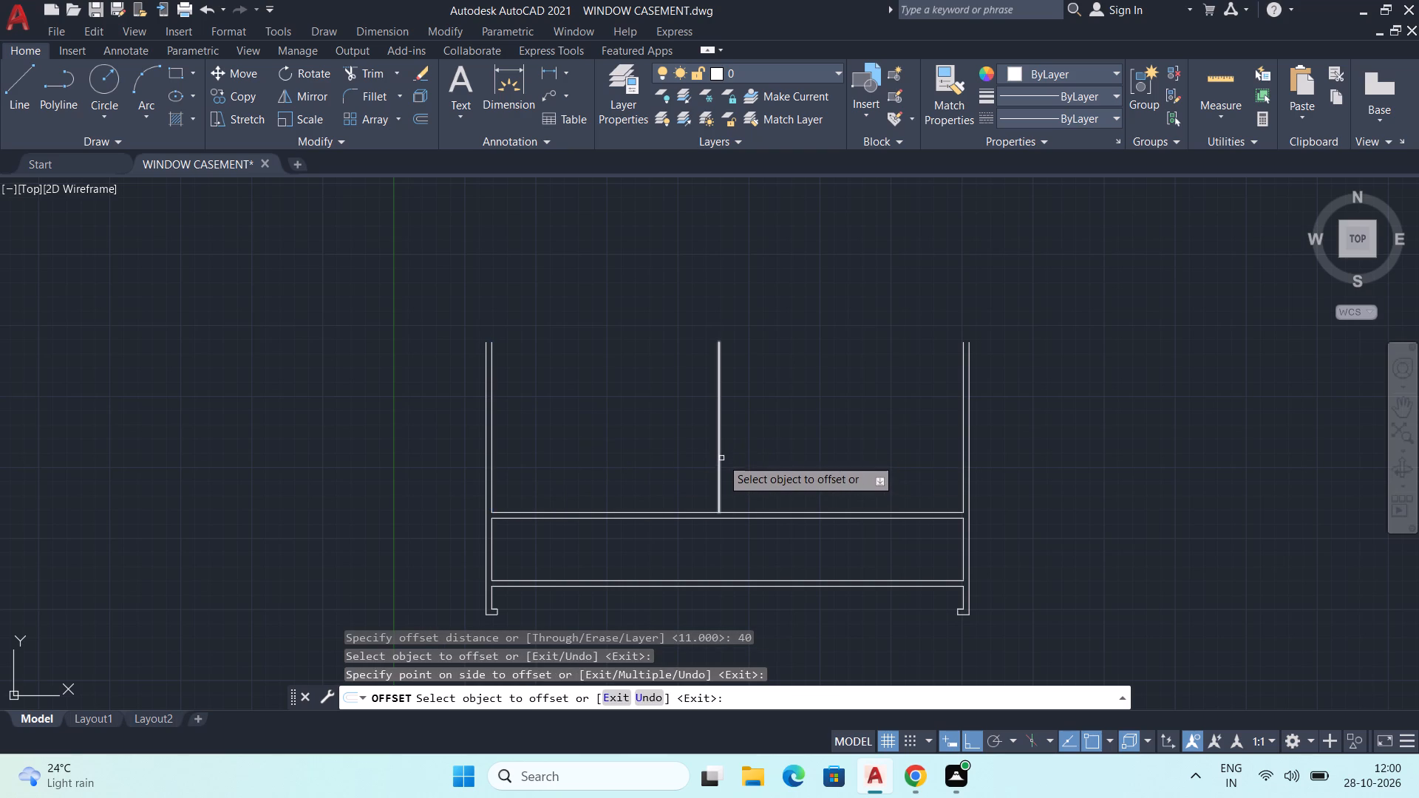
Offset the left side wall's inner line above the web 30 mm inward.
{"action": "scroll", "coordinate": [723, 458], "scroll_direction": "down", "scroll_amount": 1}
{"action": "middle_click", "coordinate": [723, 462]}
{"action": "scroll", "coordinate": [718, 461], "scroll_direction": "up", "scroll_amount": 1}
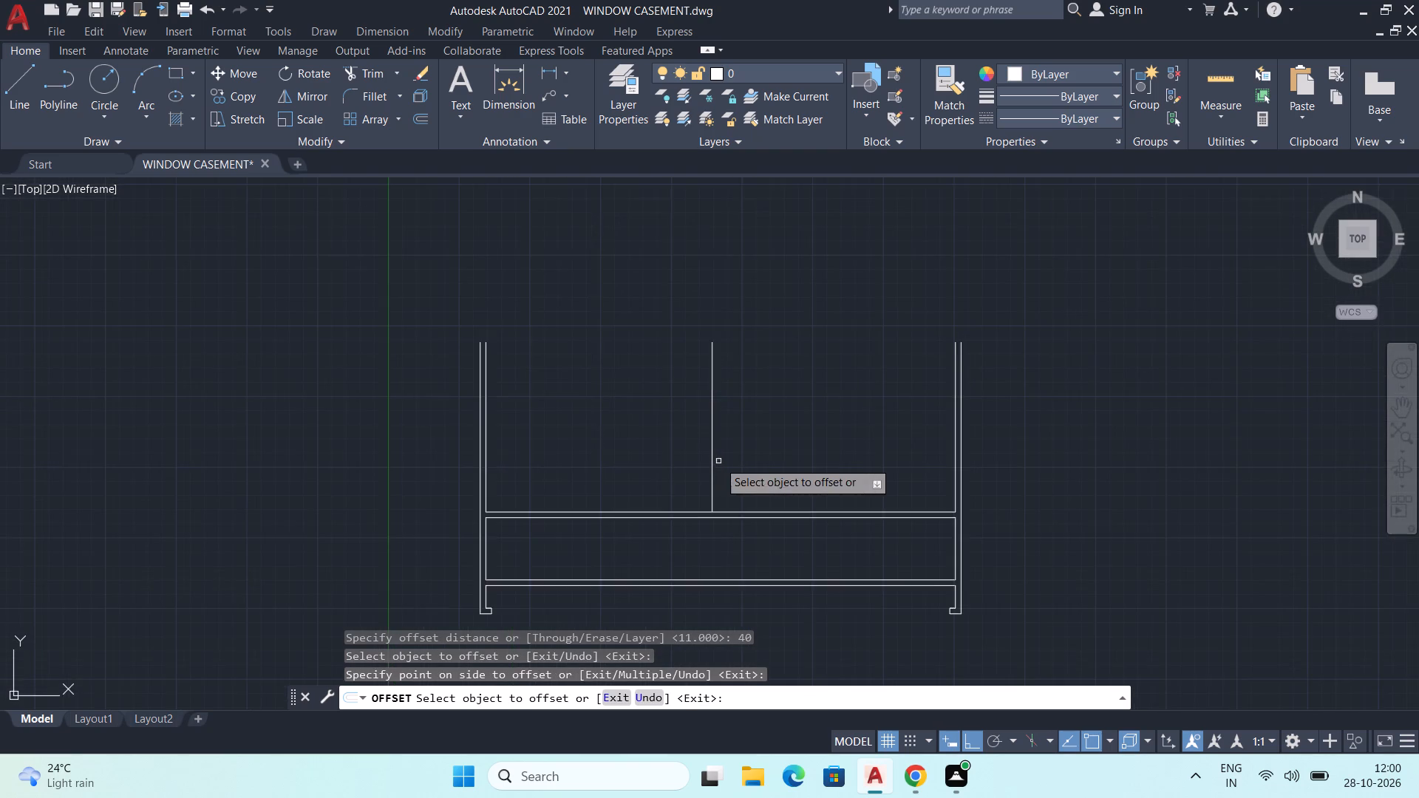
{"action": "middle_click_drag", "start_coordinate": [718, 461], "coordinate": [707, 484]}
{"action": "scroll", "coordinate": [534, 468], "scroll_direction": "up", "scroll_amount": 1}
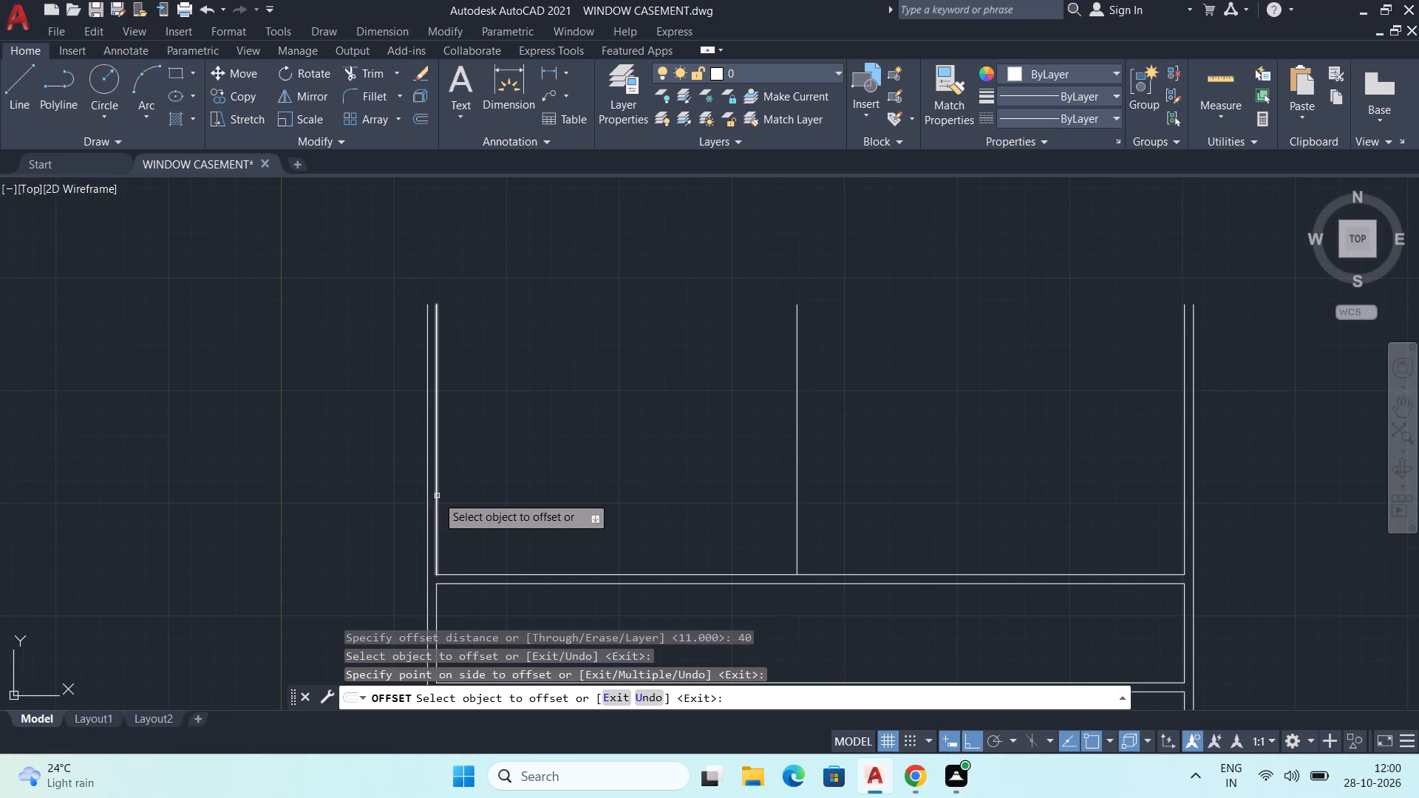
{"action": "left_click", "coordinate": [438, 499]}
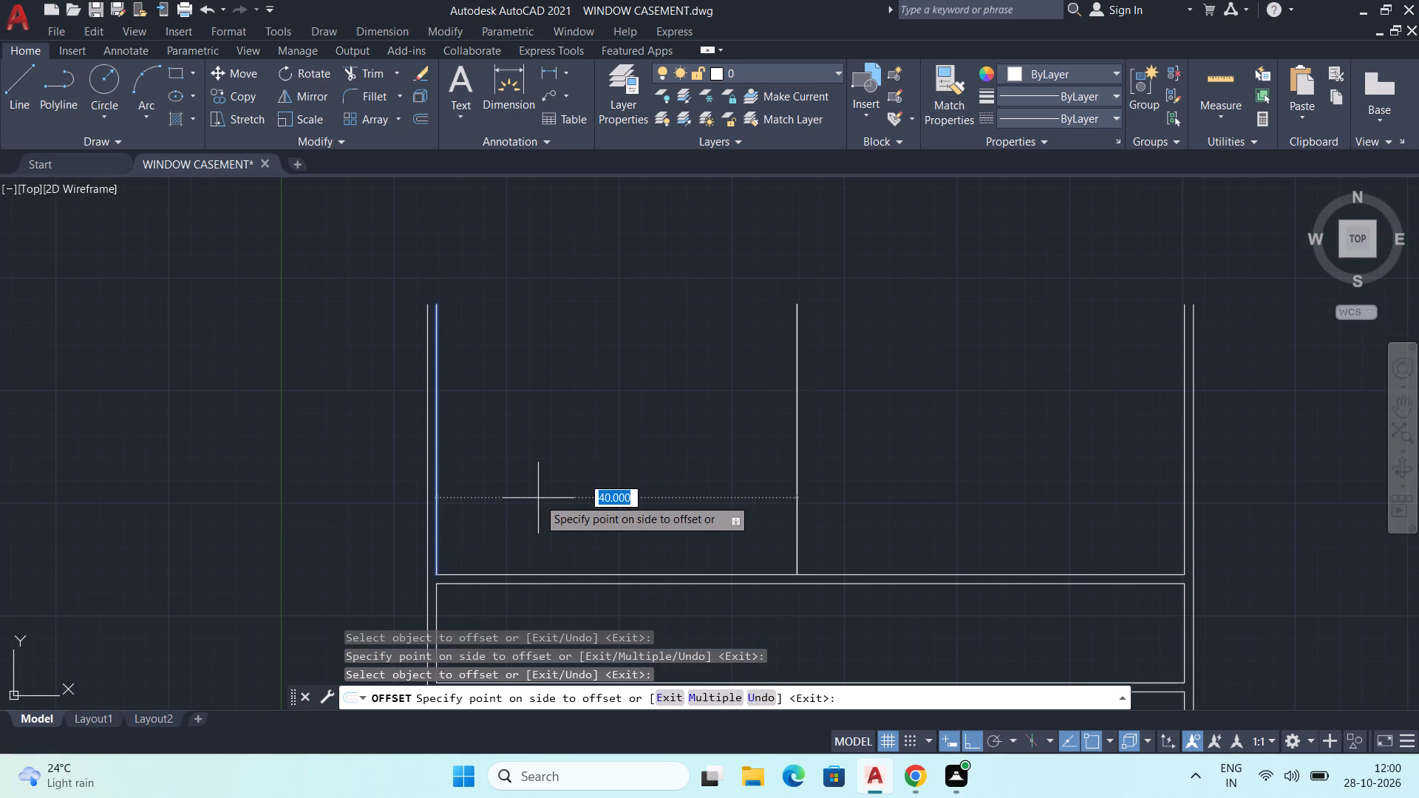
{"action": "type", "text": "30"}
{"action": "key", "text": "Return"}
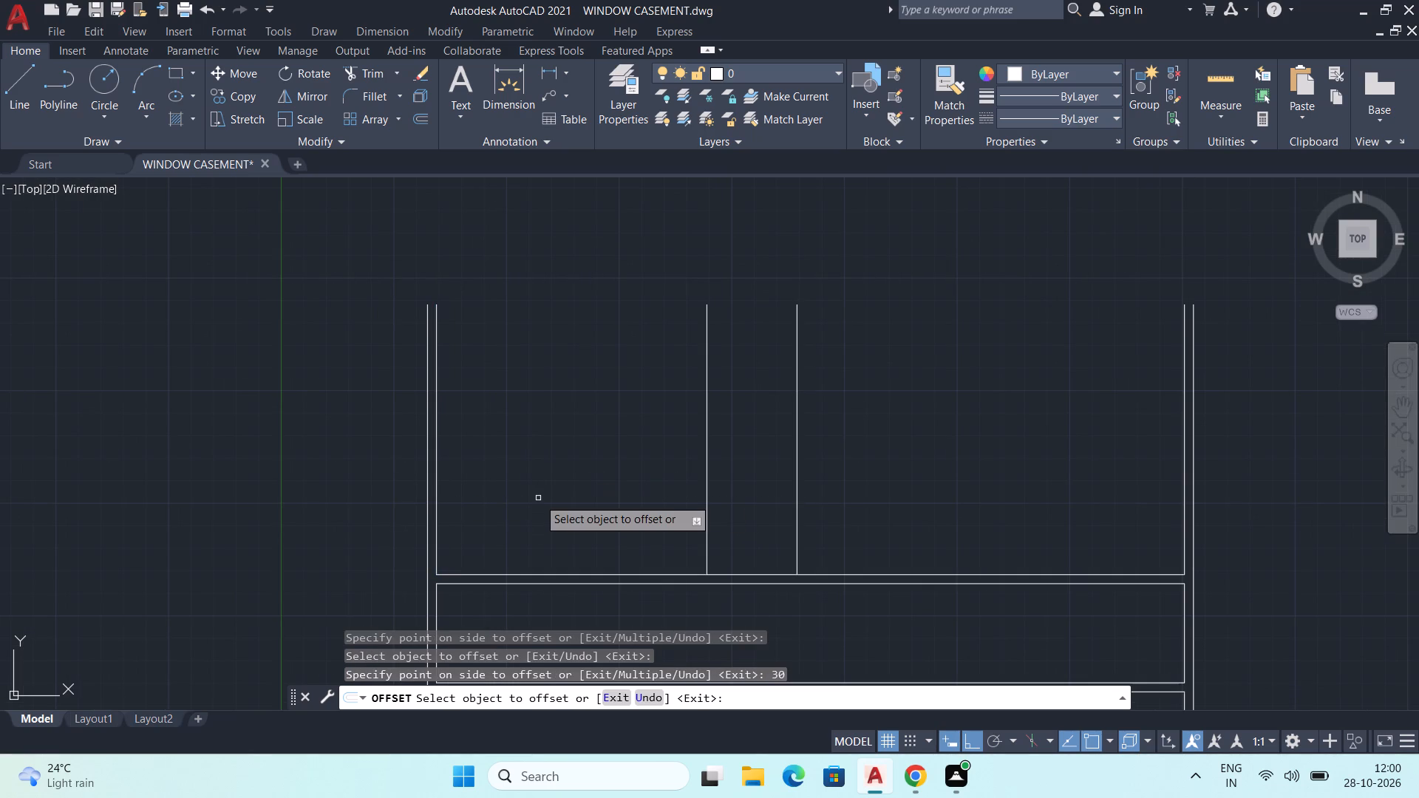
{"action": "key", "text": "space"}
Offset the right side wall's inner line above the web 10 mm inward.
{"action": "scroll", "coordinate": [850, 444], "scroll_direction": "down", "scroll_amount": 1}
{"action": "middle_click_drag", "start_coordinate": [834, 459], "coordinate": [760, 487]}
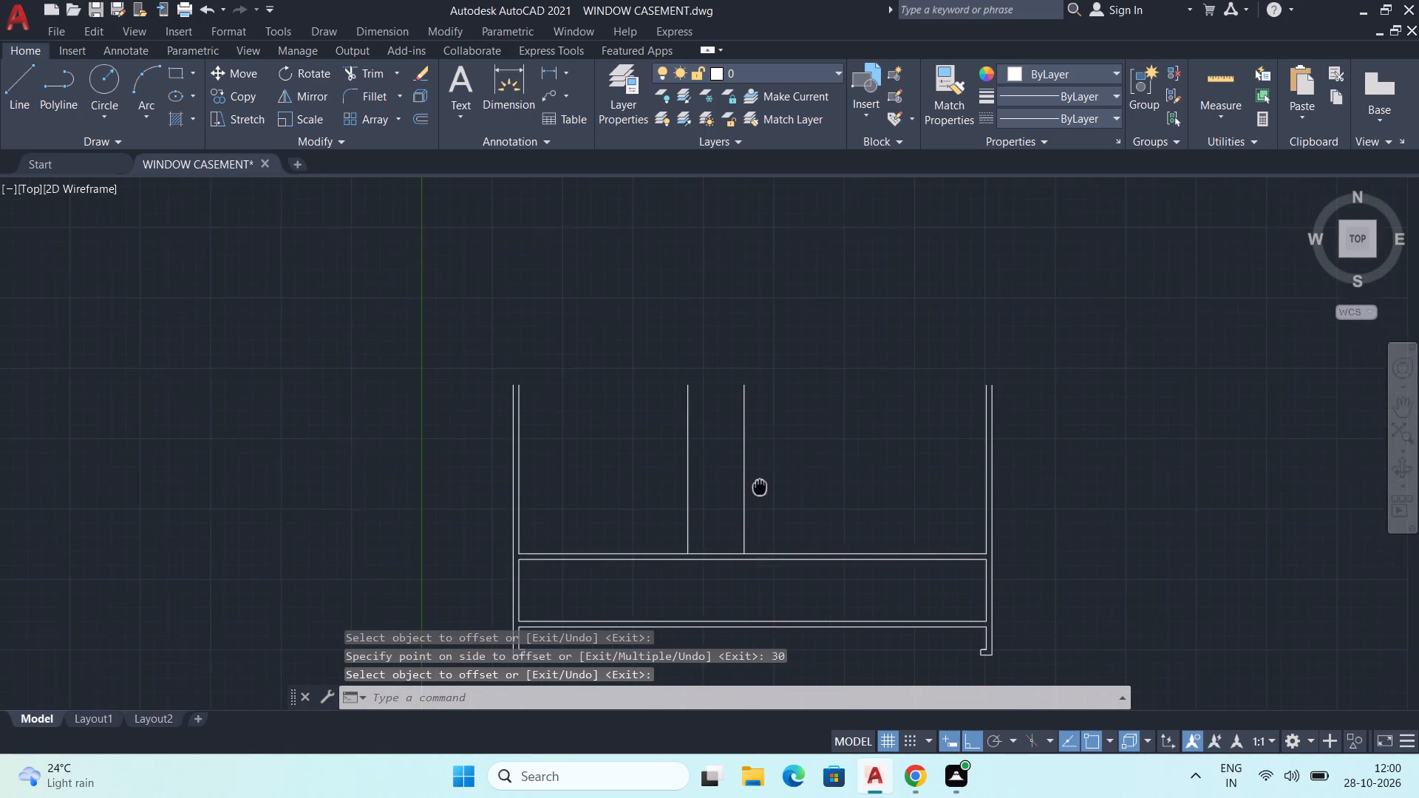
{"action": "middle_click_drag", "start_coordinate": [760, 487], "coordinate": [712, 480]}
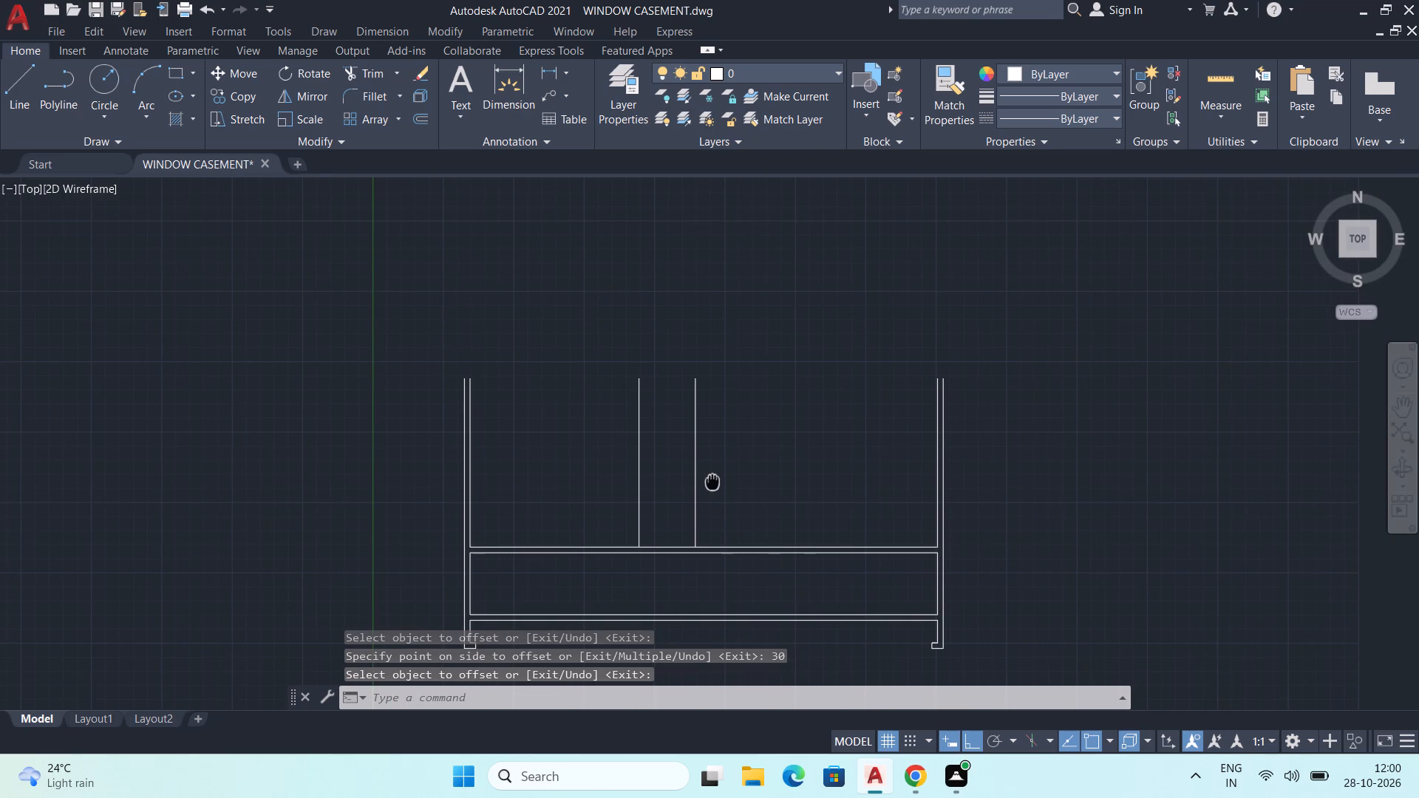
{"action": "middle_click_drag", "start_coordinate": [712, 480], "coordinate": [706, 480]}
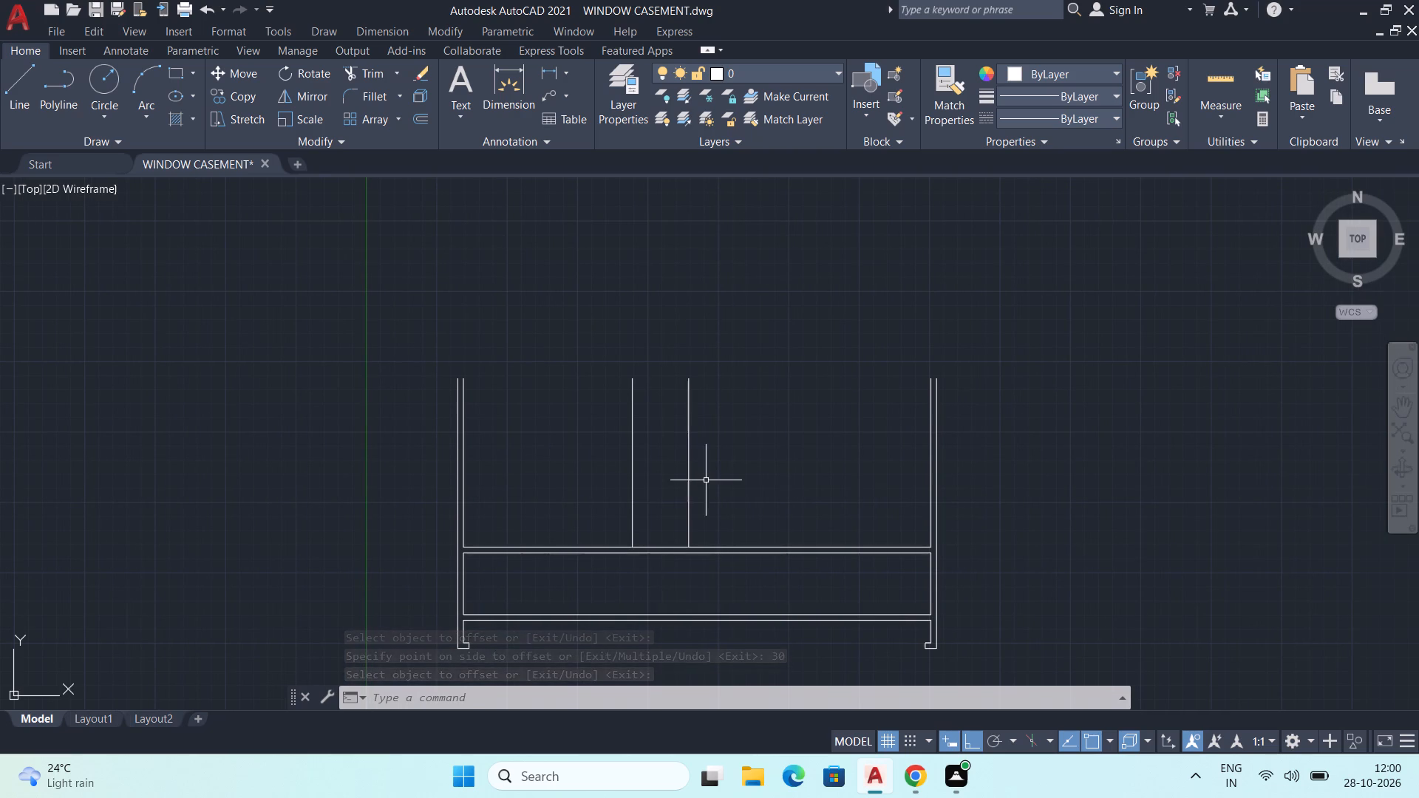
{"action": "middle_click", "coordinate": [662, 491]}
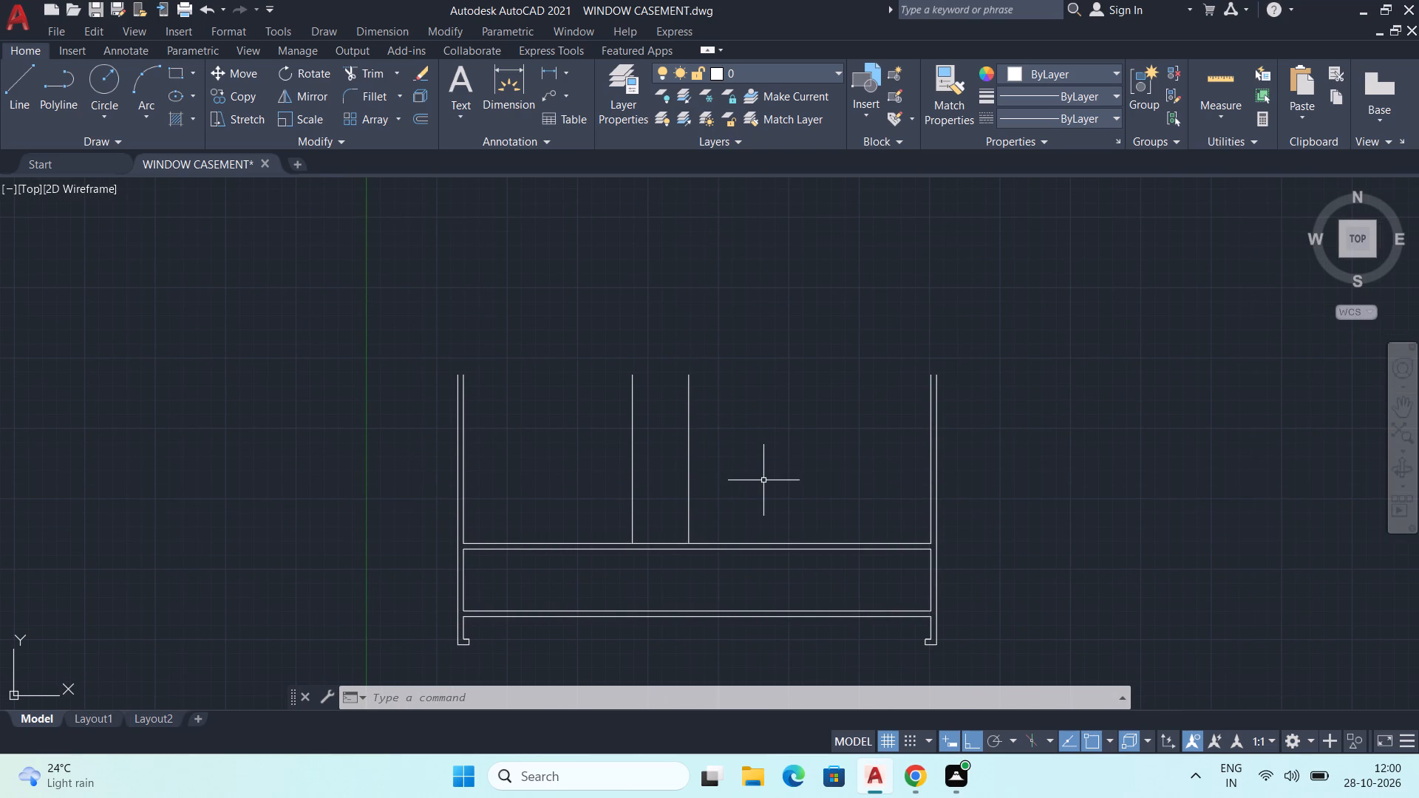
{"action": "middle_click_drag", "start_coordinate": [796, 487], "coordinate": [786, 495]}
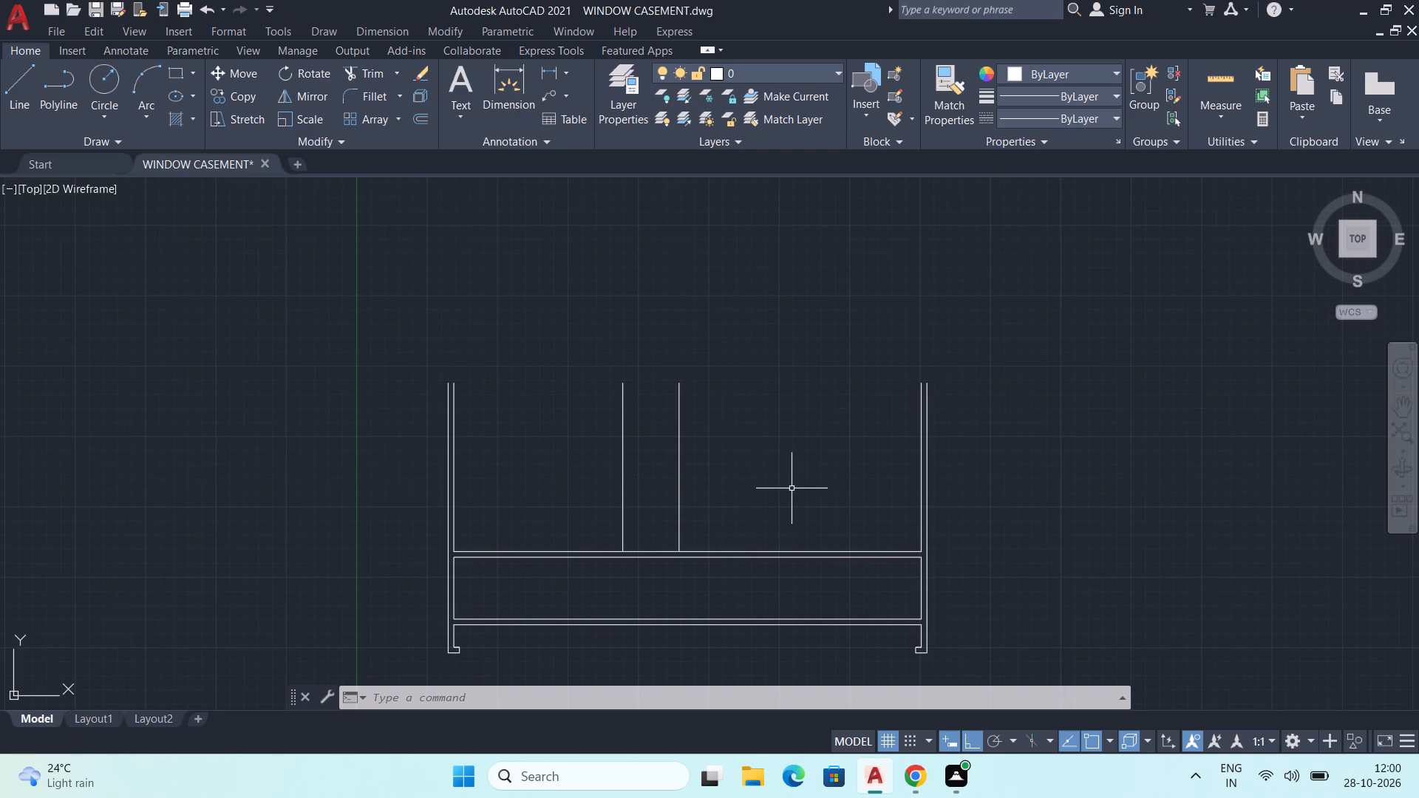
{"action": "middle_click_drag", "start_coordinate": [892, 496], "coordinate": [844, 492]}
{"action": "type", "text": "OFF"}
{"action": "key", "text": "Return"}
{"action": "type", "text": "10"}
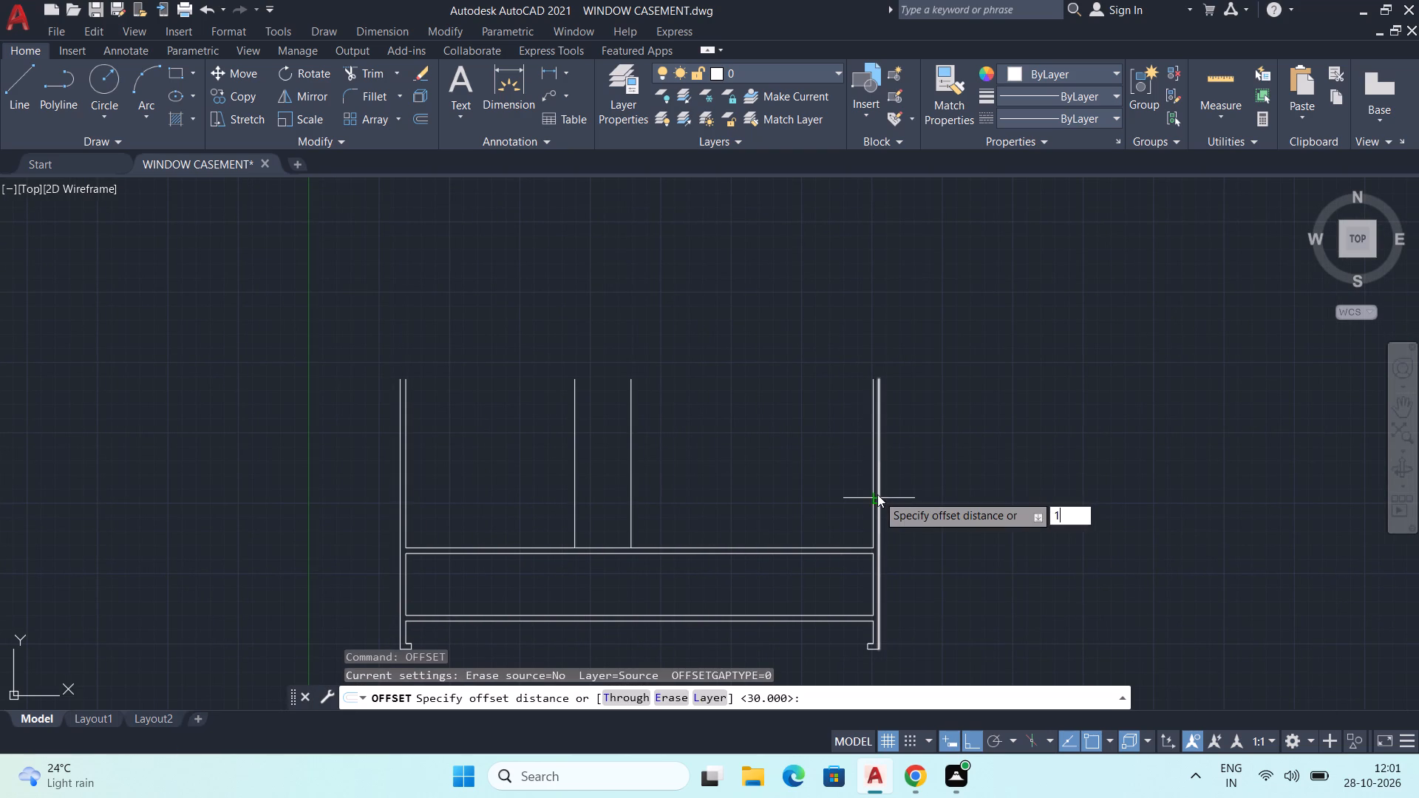
{"action": "key", "text": "Return"}
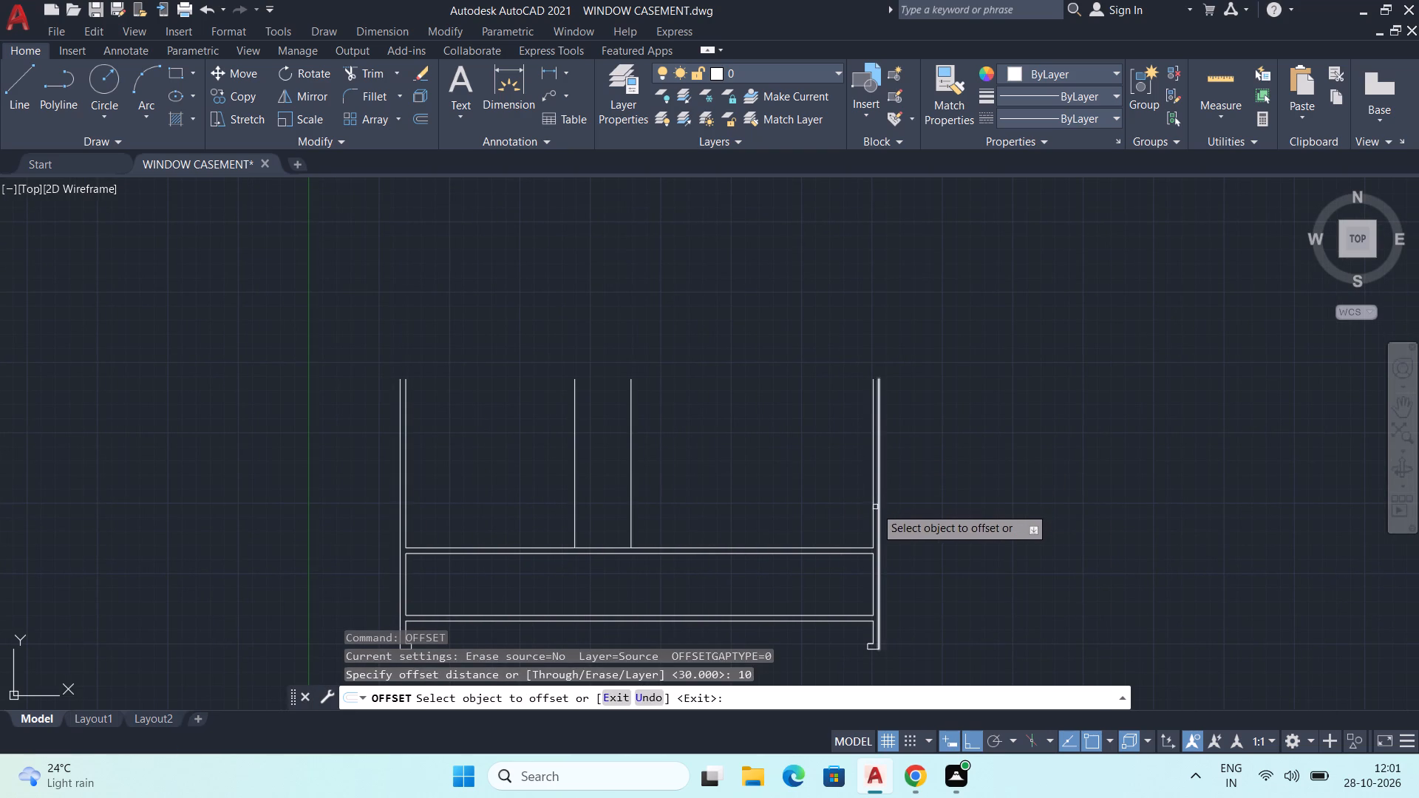
{"action": "left_click", "coordinate": [873, 509]}
{"action": "left_click", "coordinate": [834, 506]}
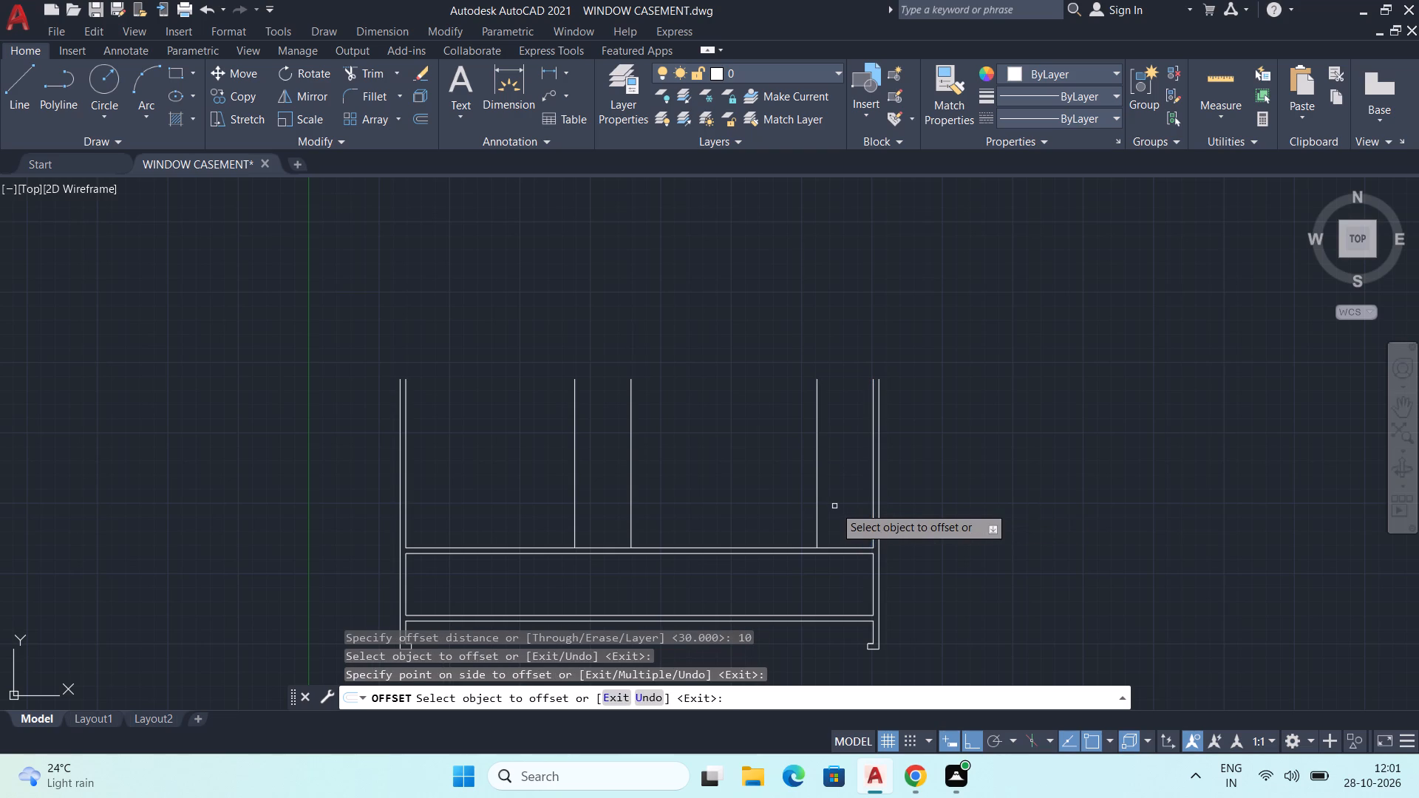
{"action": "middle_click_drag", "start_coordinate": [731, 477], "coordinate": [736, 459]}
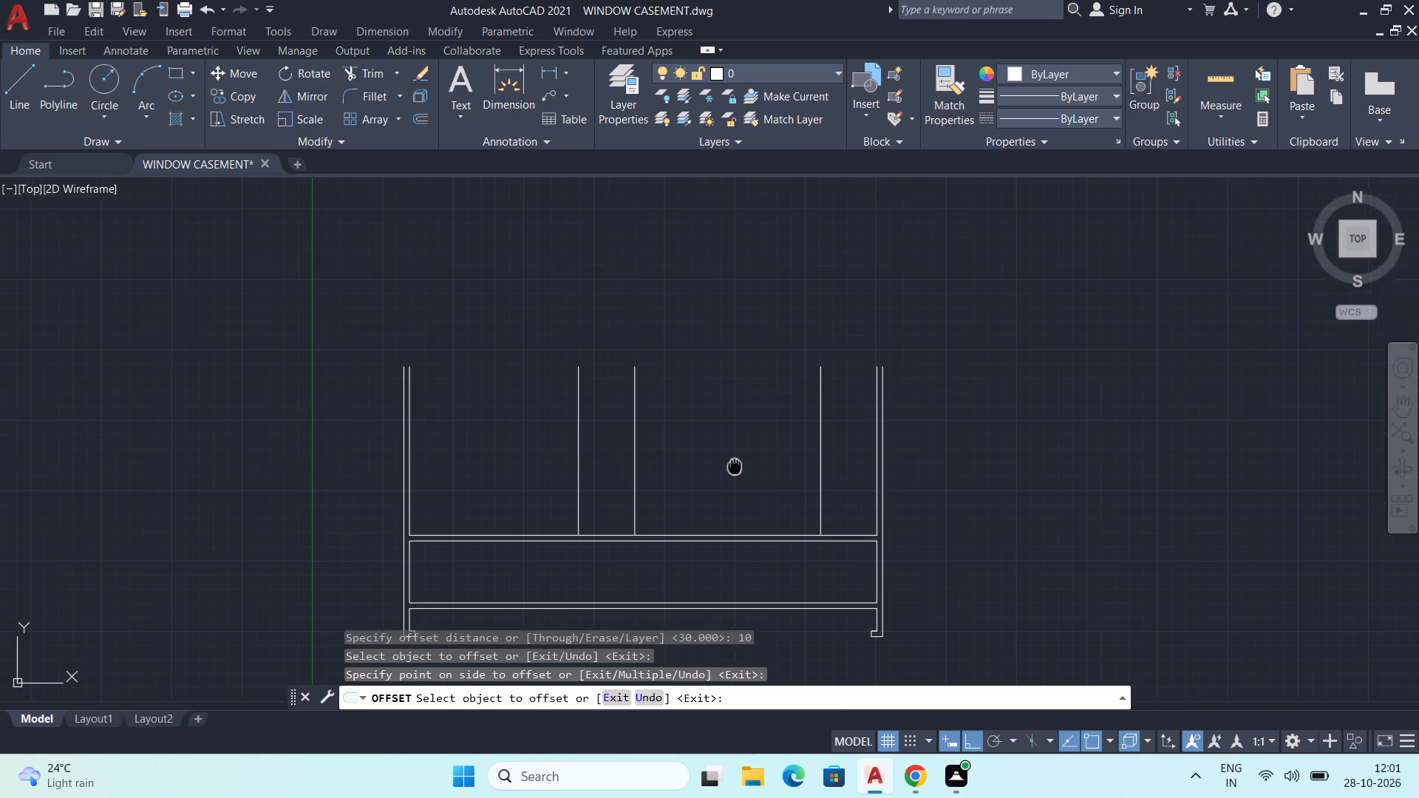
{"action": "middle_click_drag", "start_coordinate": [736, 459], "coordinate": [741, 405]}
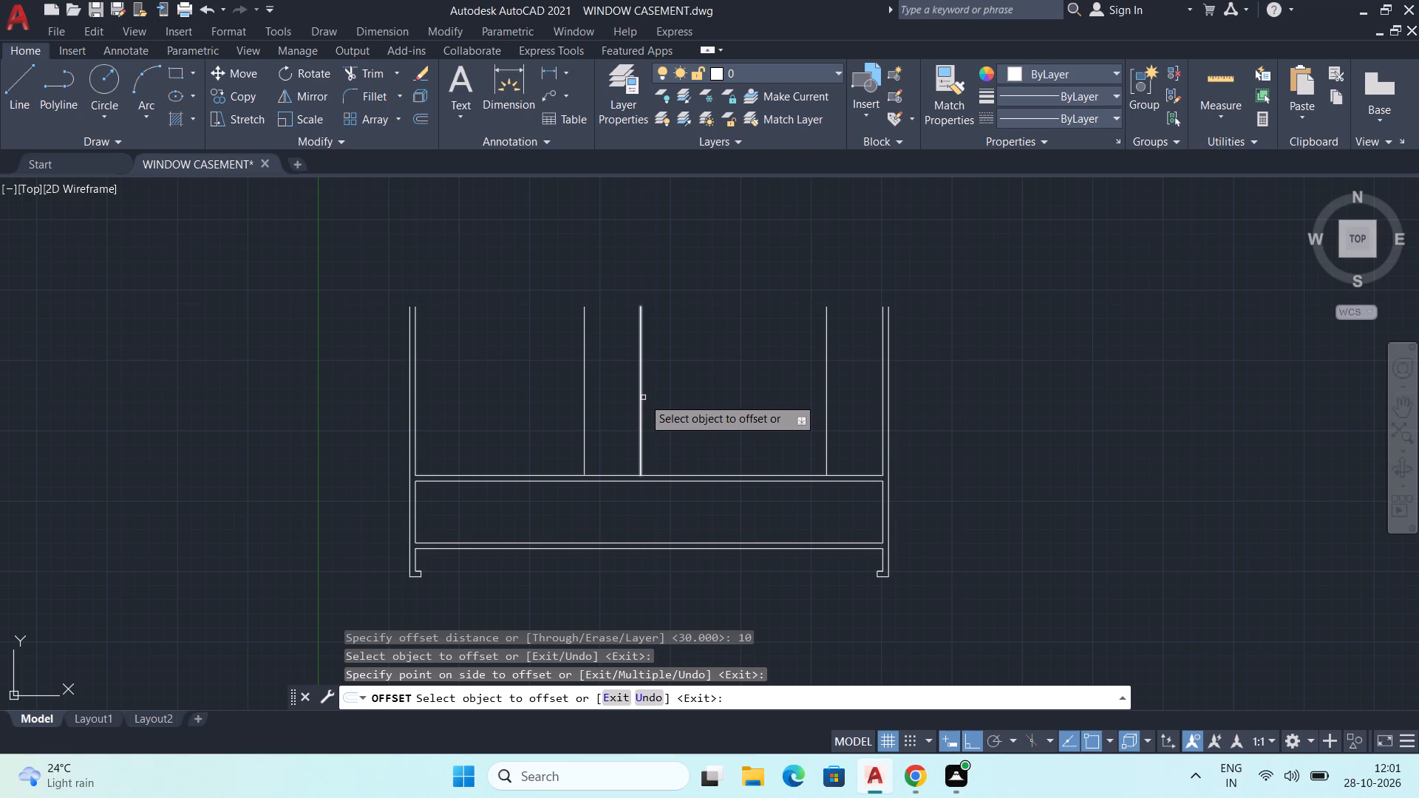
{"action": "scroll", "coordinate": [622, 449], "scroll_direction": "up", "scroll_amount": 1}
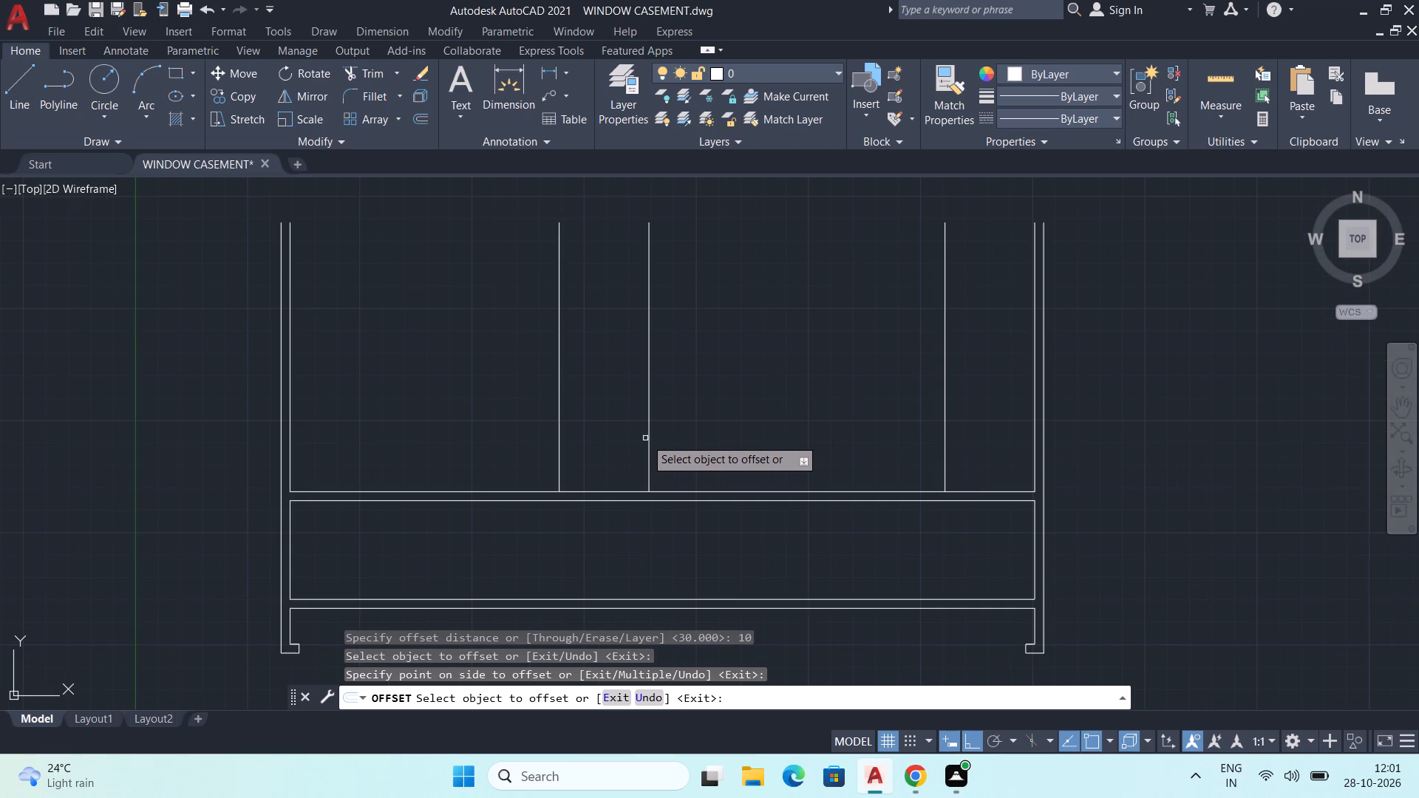
Offset the vertical line 40 mm from the left wall 5 mm to the left, and offset that copy 10 mm further left.
{"action": "left_click", "coordinate": [649, 436]}
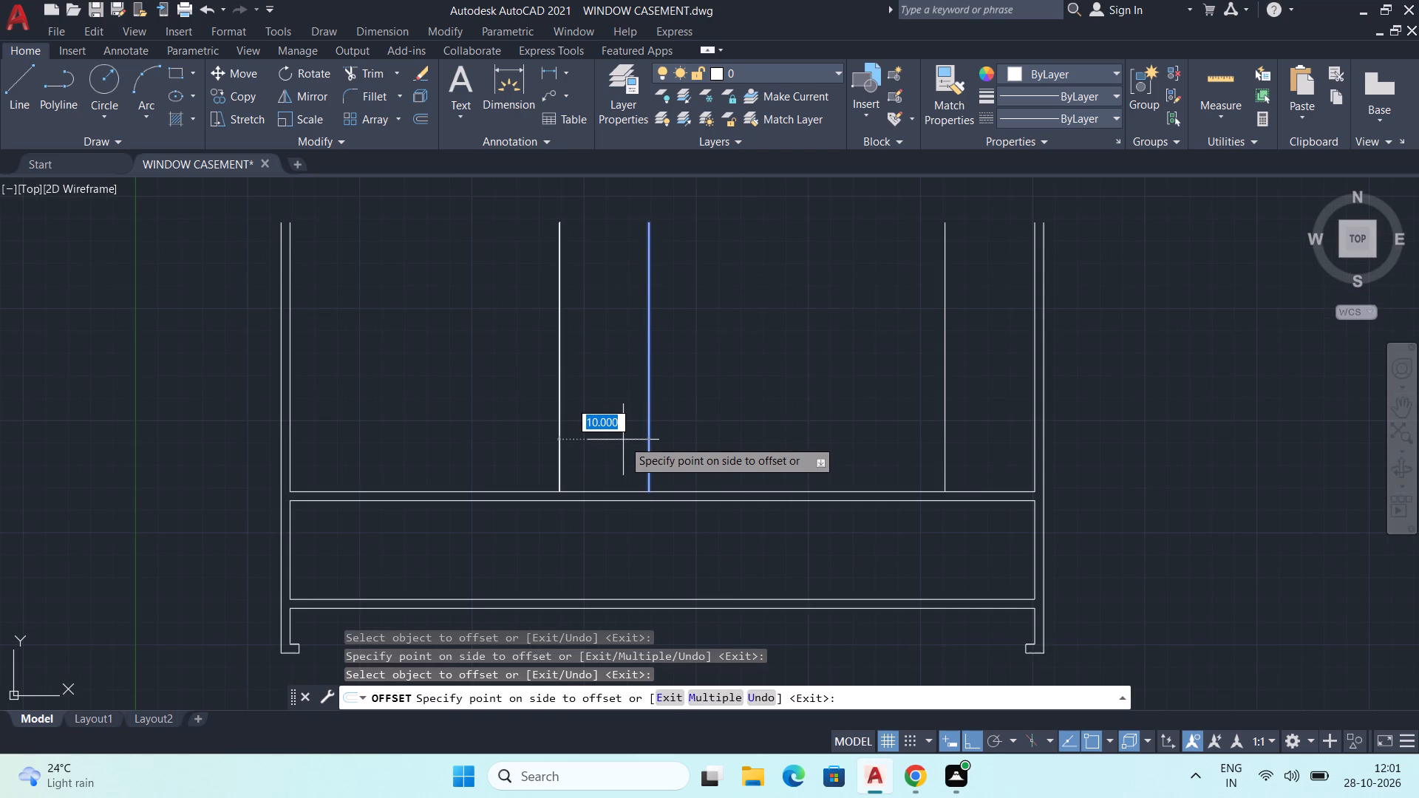
{"action": "key", "text": "5"}
{"action": "key", "text": "Return"}
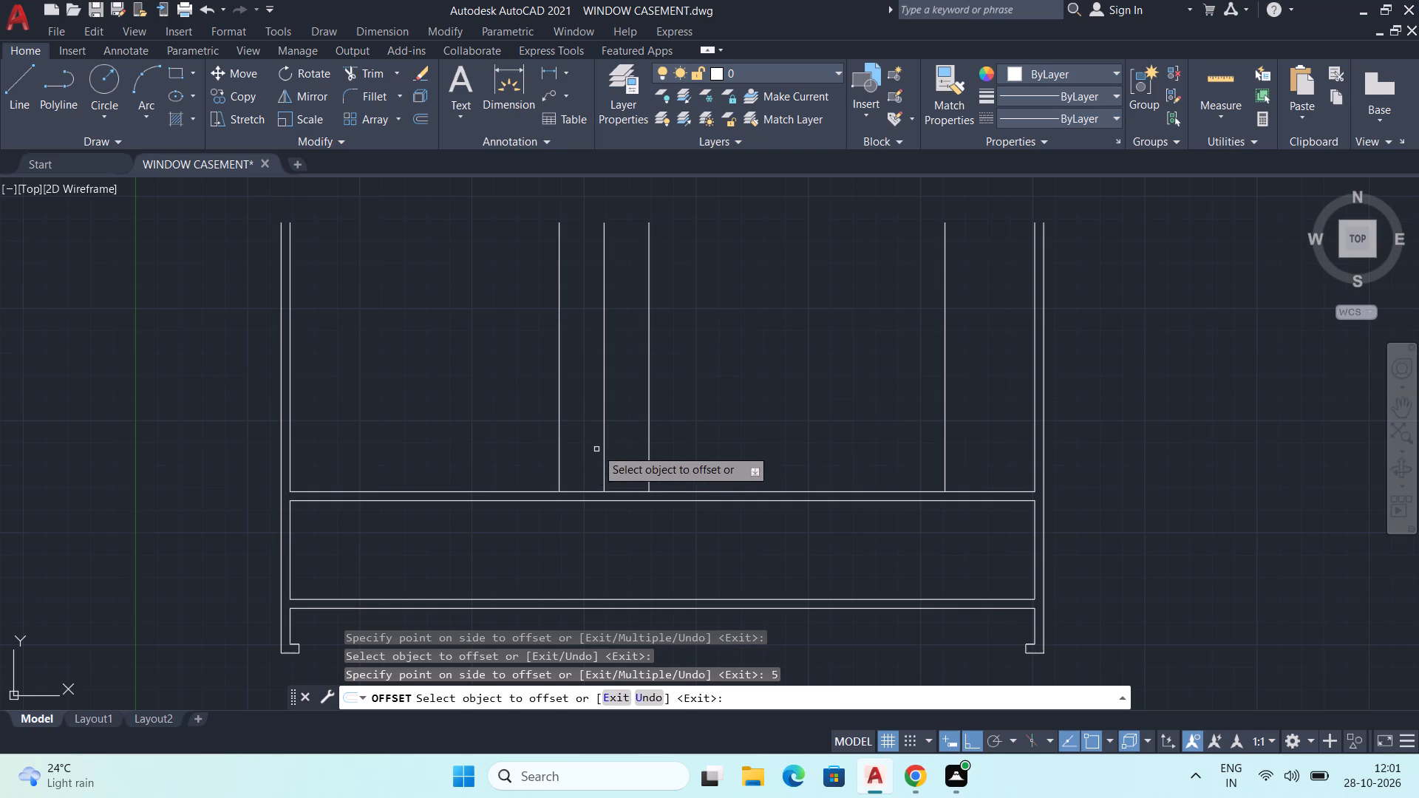
{"action": "left_click", "coordinate": [605, 459]}
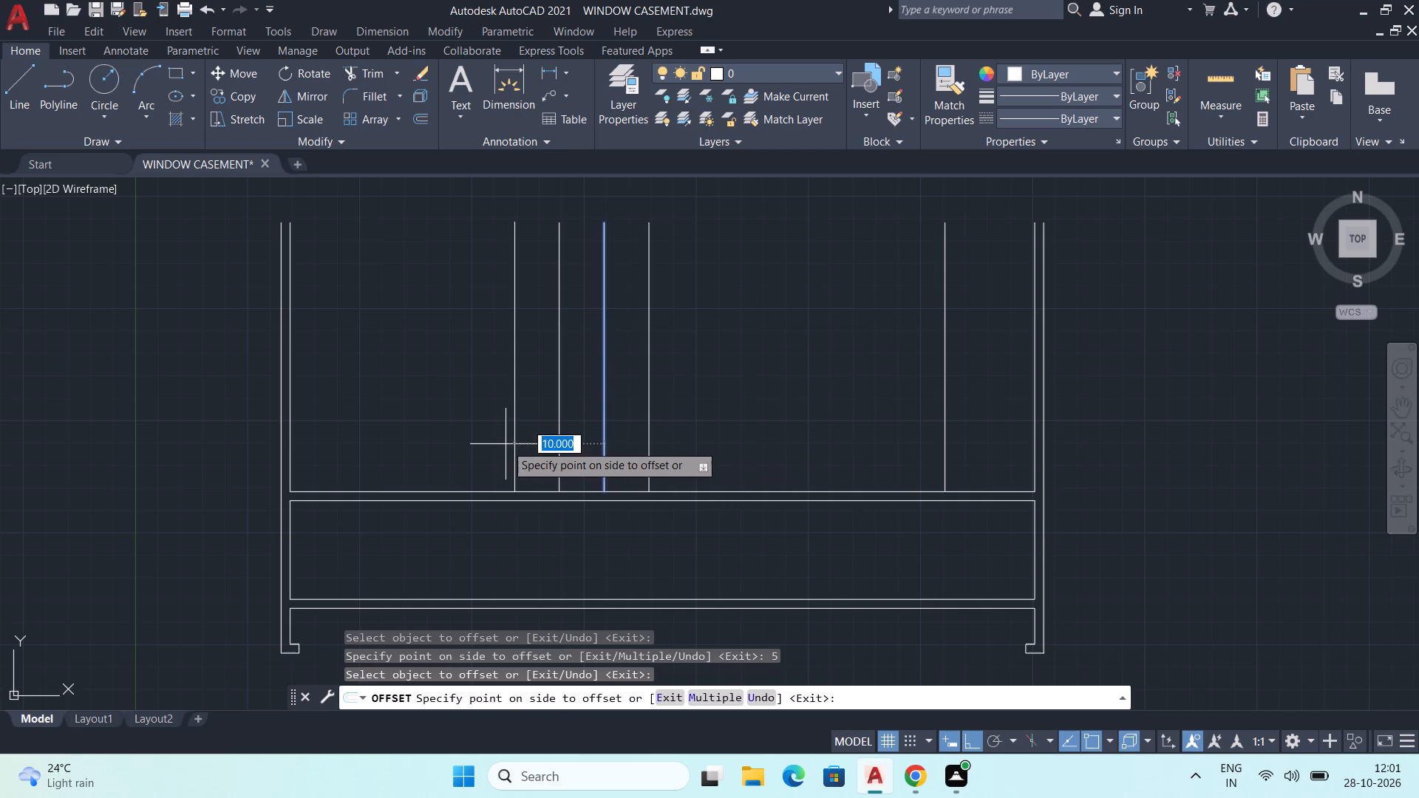
{"action": "left_click", "coordinate": [506, 444]}
{"action": "key", "text": "space"}
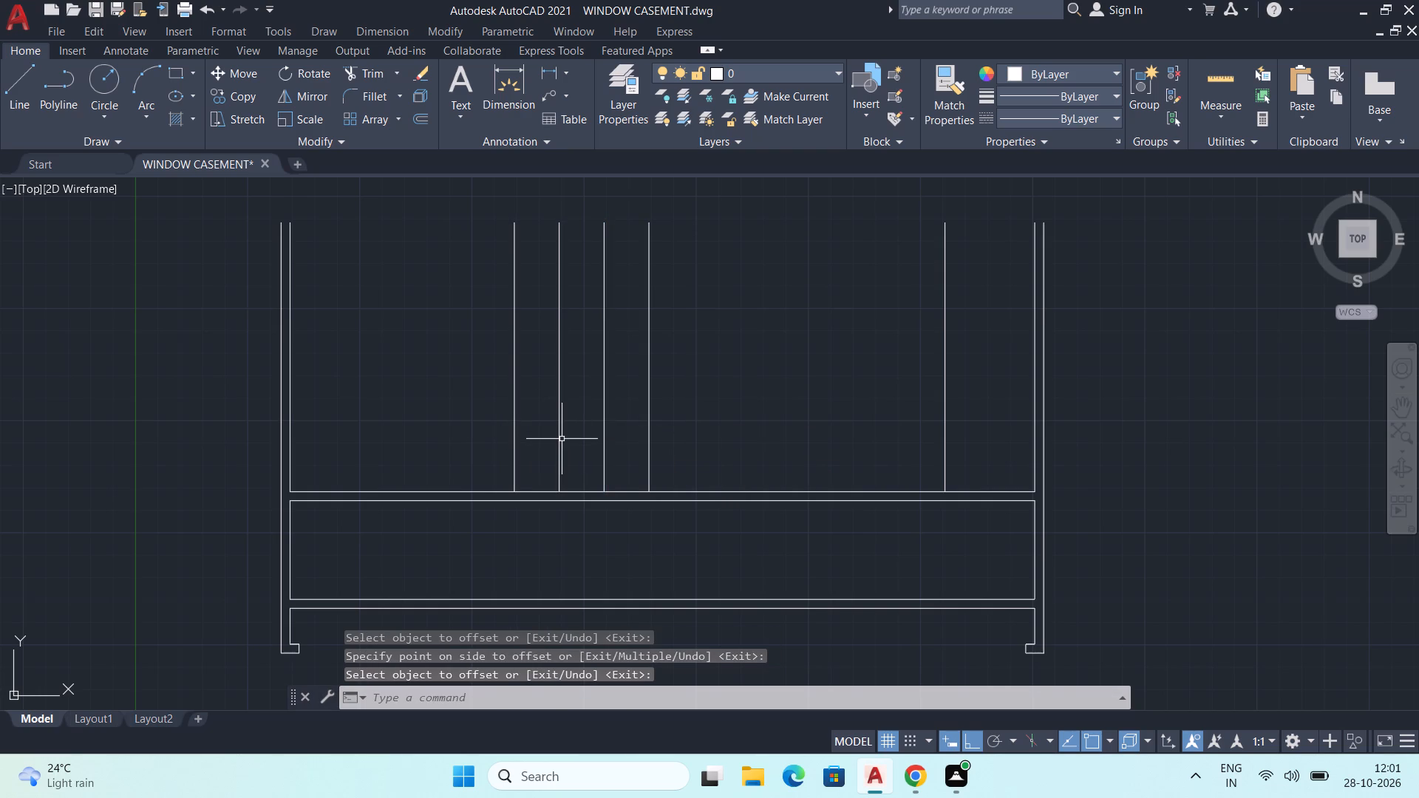
Delete the two vertical guide lines 30 mm and 40 mm from the left wall's inner line.
{"action": "left_click", "coordinate": [562, 439]}
{"action": "key", "text": "Delete"}
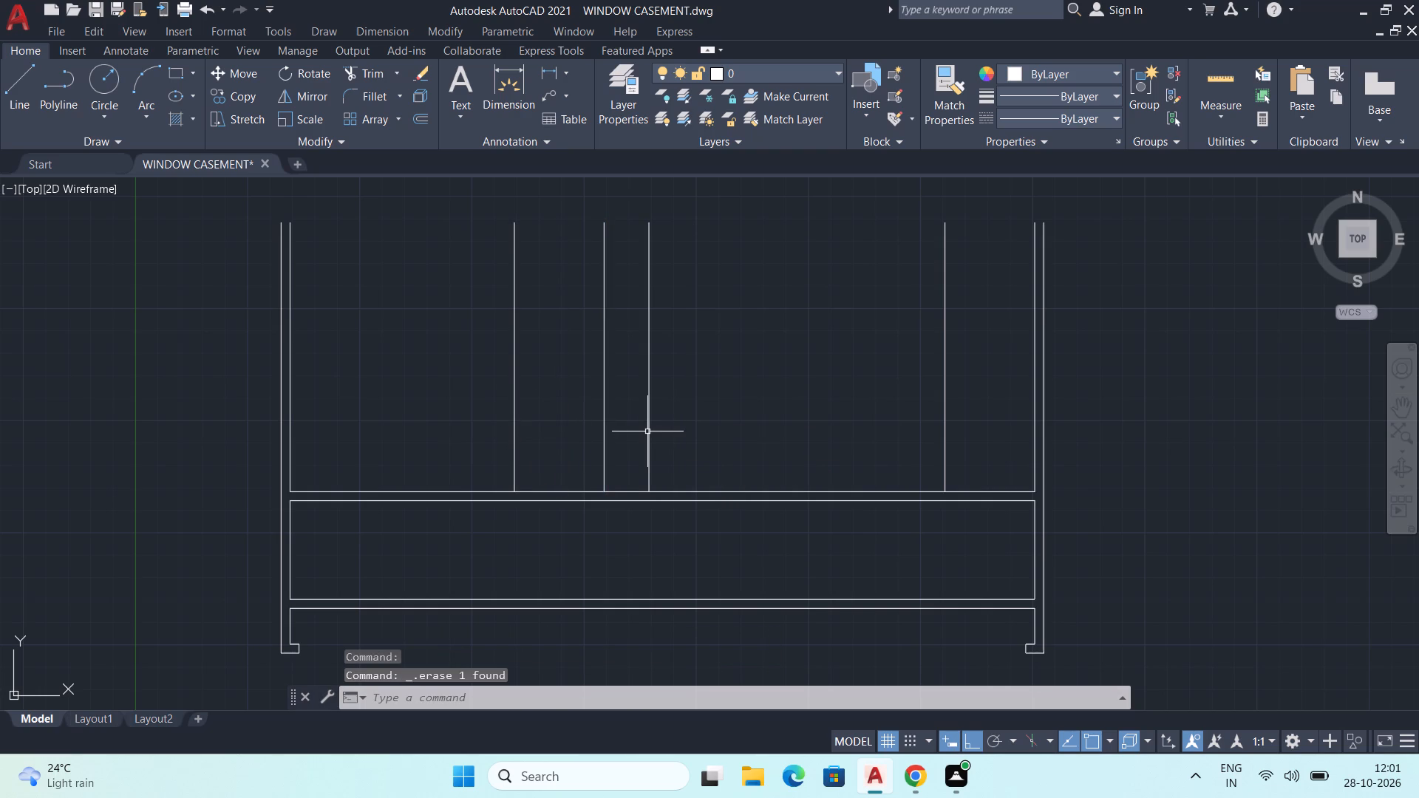
{"action": "left_click", "coordinate": [650, 435]}
{"action": "key", "text": "Delete"}
Draw a vertical line about 4 mm long downward from the midpoint of the lower web's bottom line.
{"action": "middle_click_drag", "start_coordinate": [644, 482], "coordinate": [576, 445]}
{"action": "key", "text": "l"}
{"action": "key", "text": "Return"}
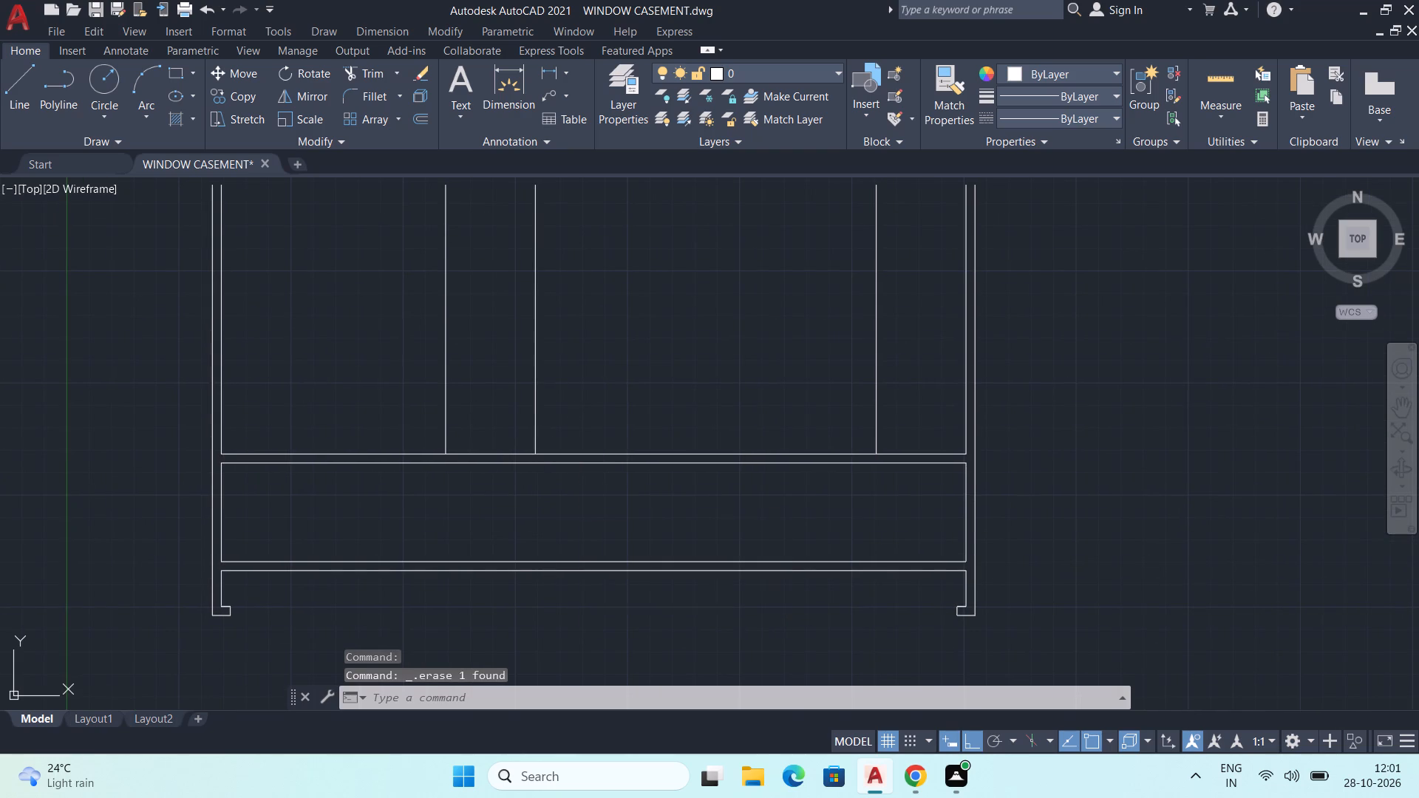
{"action": "left_click", "coordinate": [595, 569]}
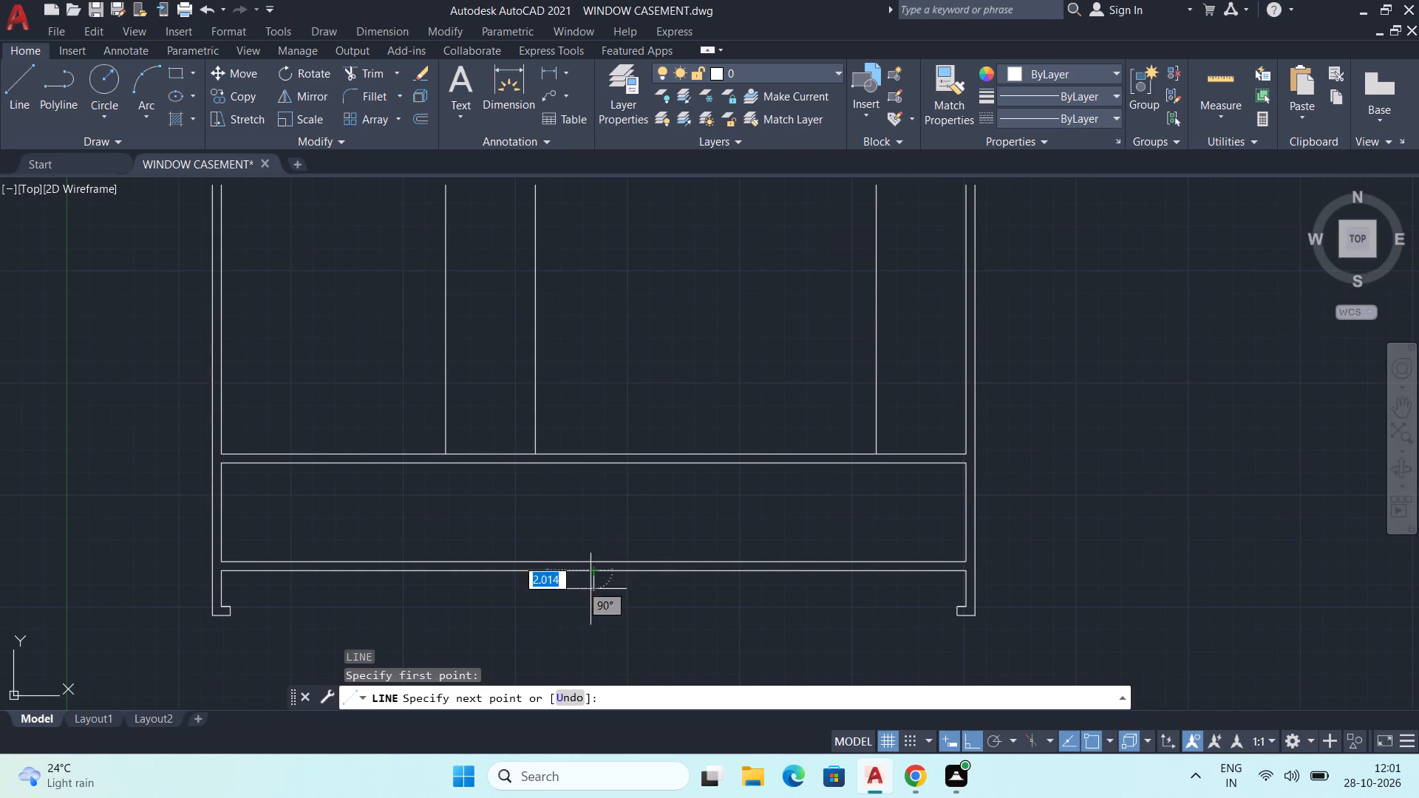
{"action": "middle_click_drag", "start_coordinate": [591, 607], "coordinate": [592, 590]}
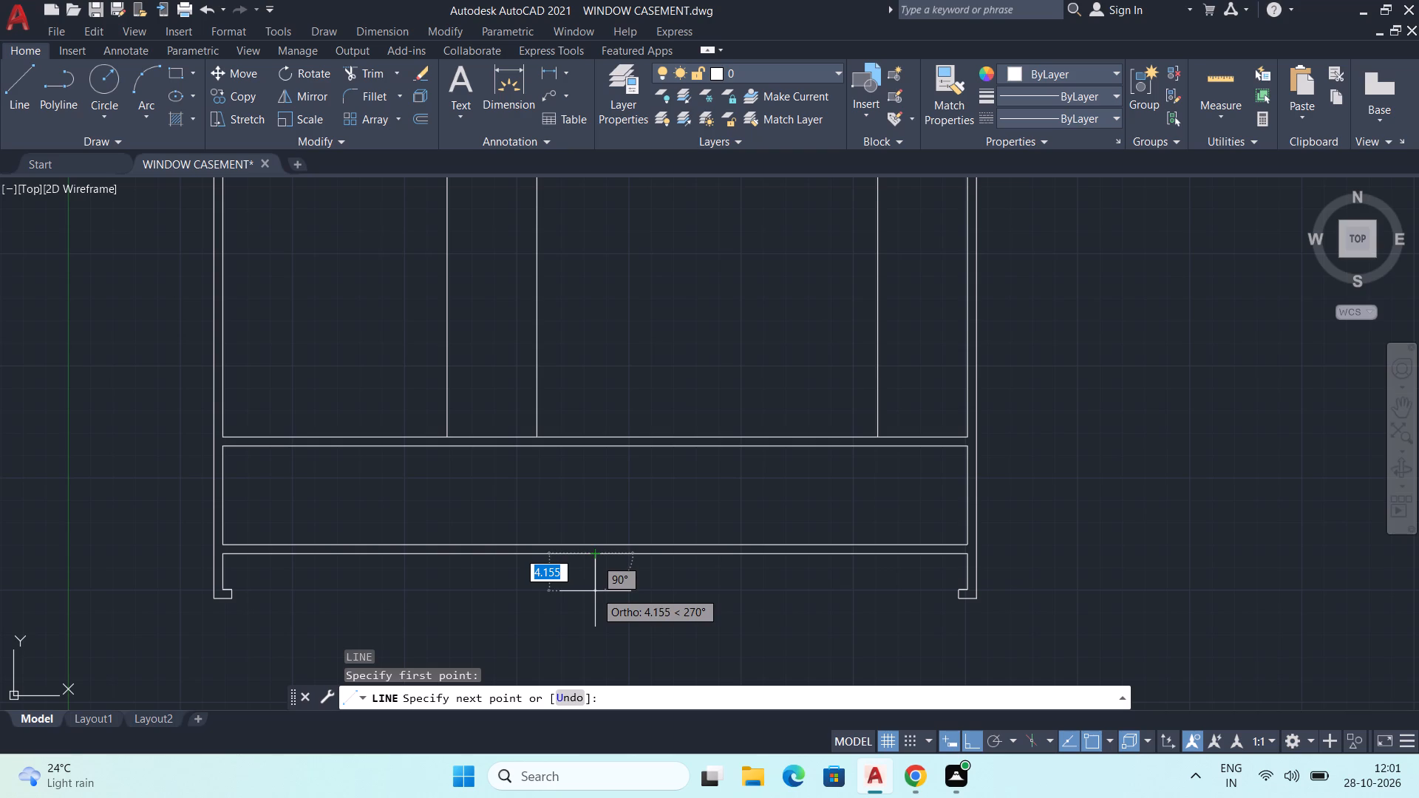
{"action": "left_click", "coordinate": [595, 589]}
{"action": "key", "text": "Escape"}
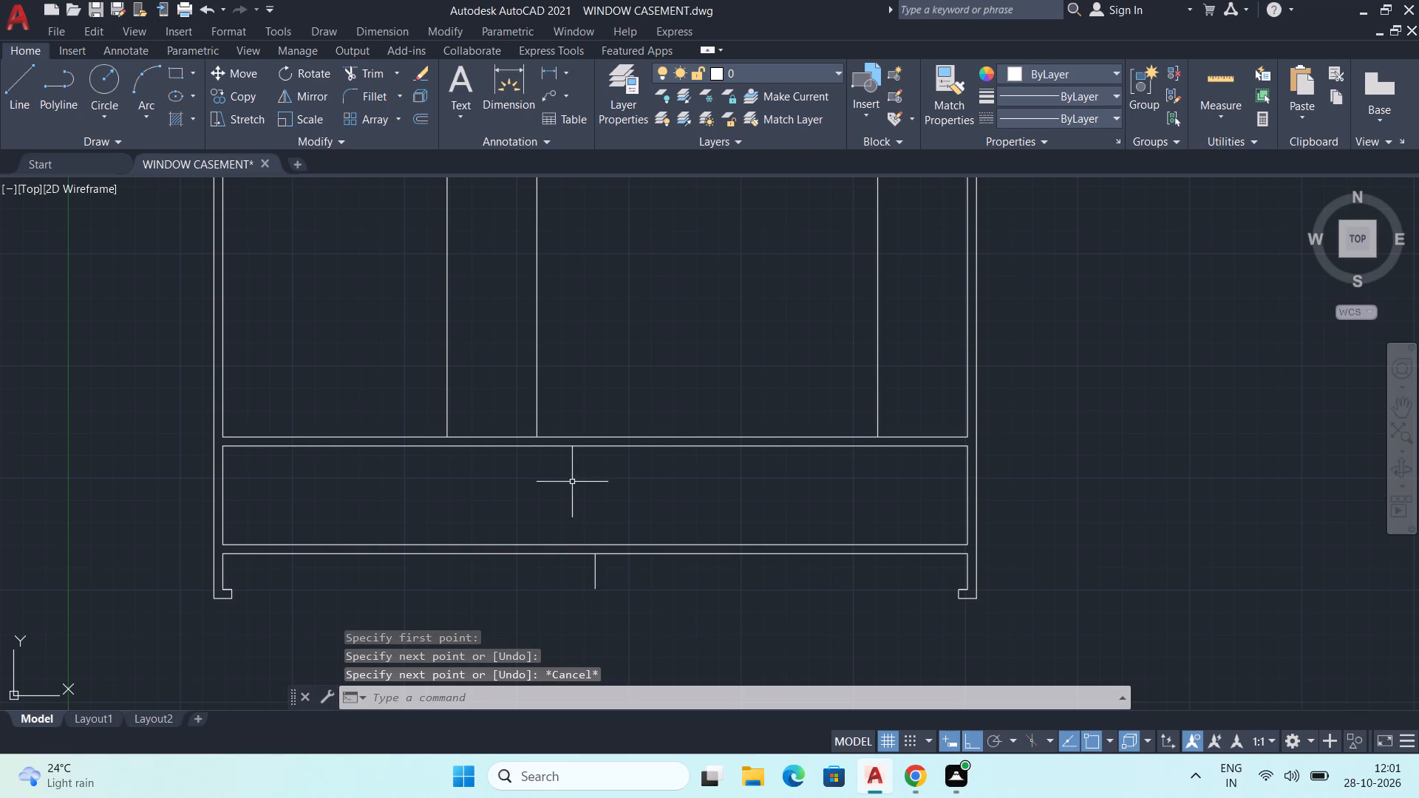
Stretch the lower end of the right-hand line of the 10 mm spaced pair down 13 mm to the lower web's bottom line.
{"action": "middle_click_drag", "start_coordinate": [578, 484], "coordinate": [596, 497]}
{"action": "left_click", "coordinate": [554, 382]}
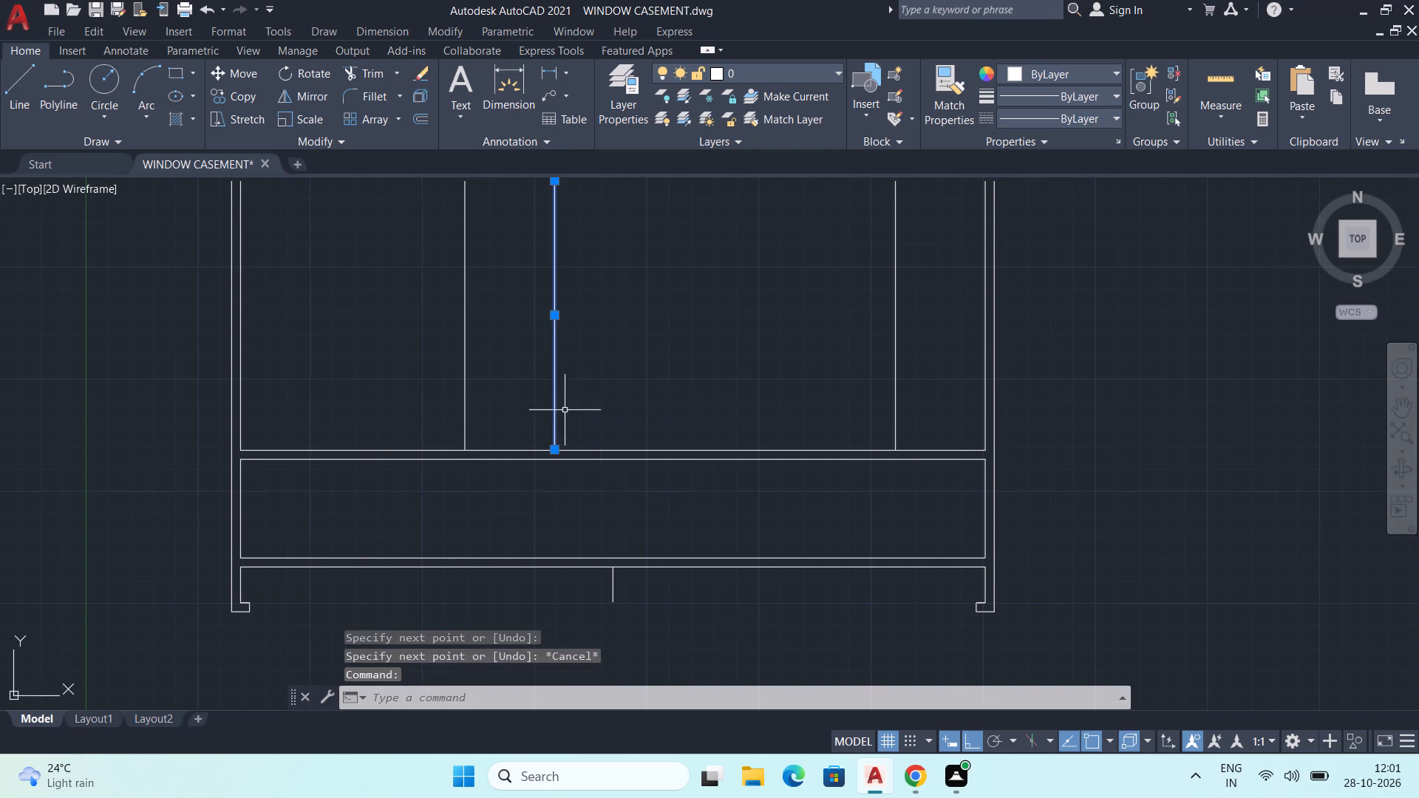
{"action": "left_click", "coordinate": [555, 451]}
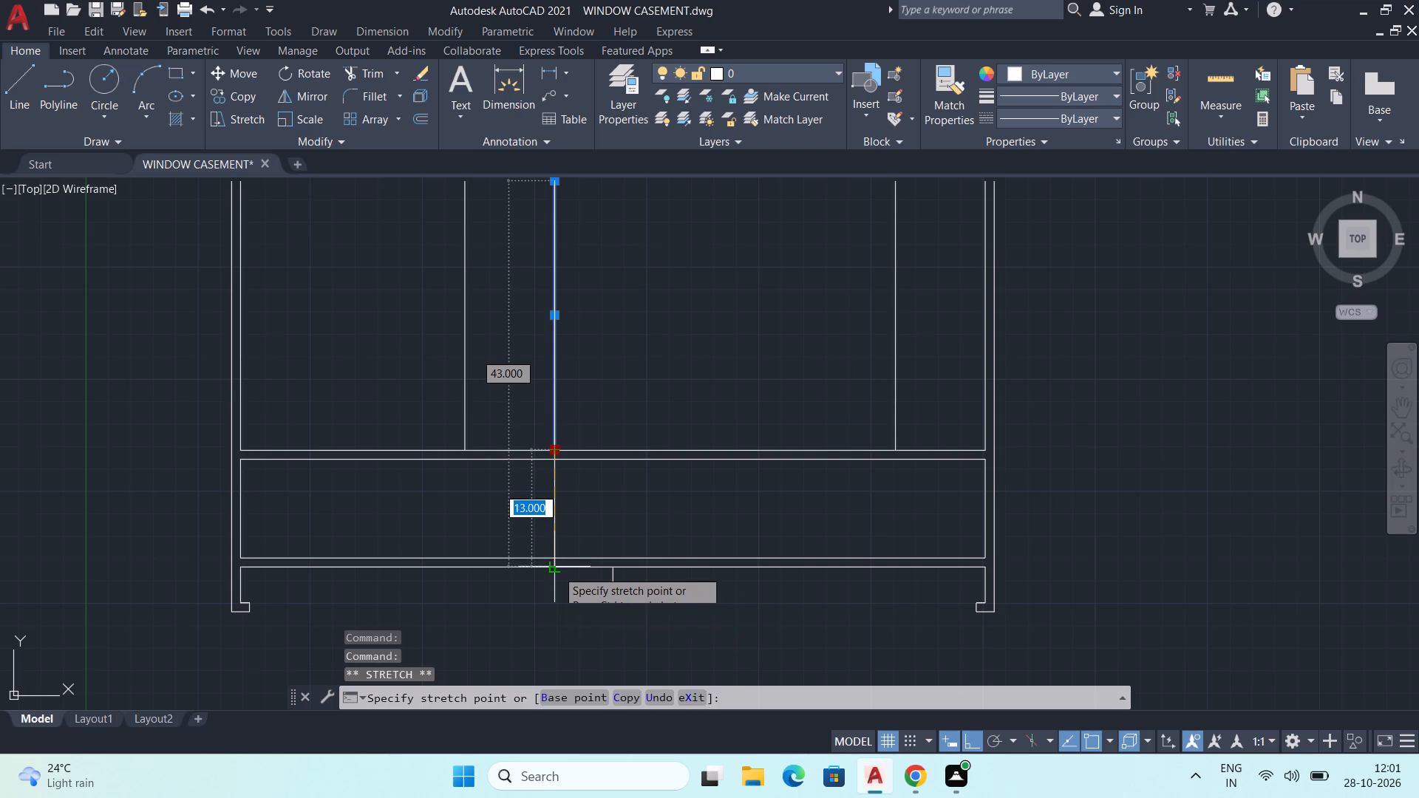
{"action": "left_click", "coordinate": [554, 570]}
{"action": "key", "text": "Escape"}
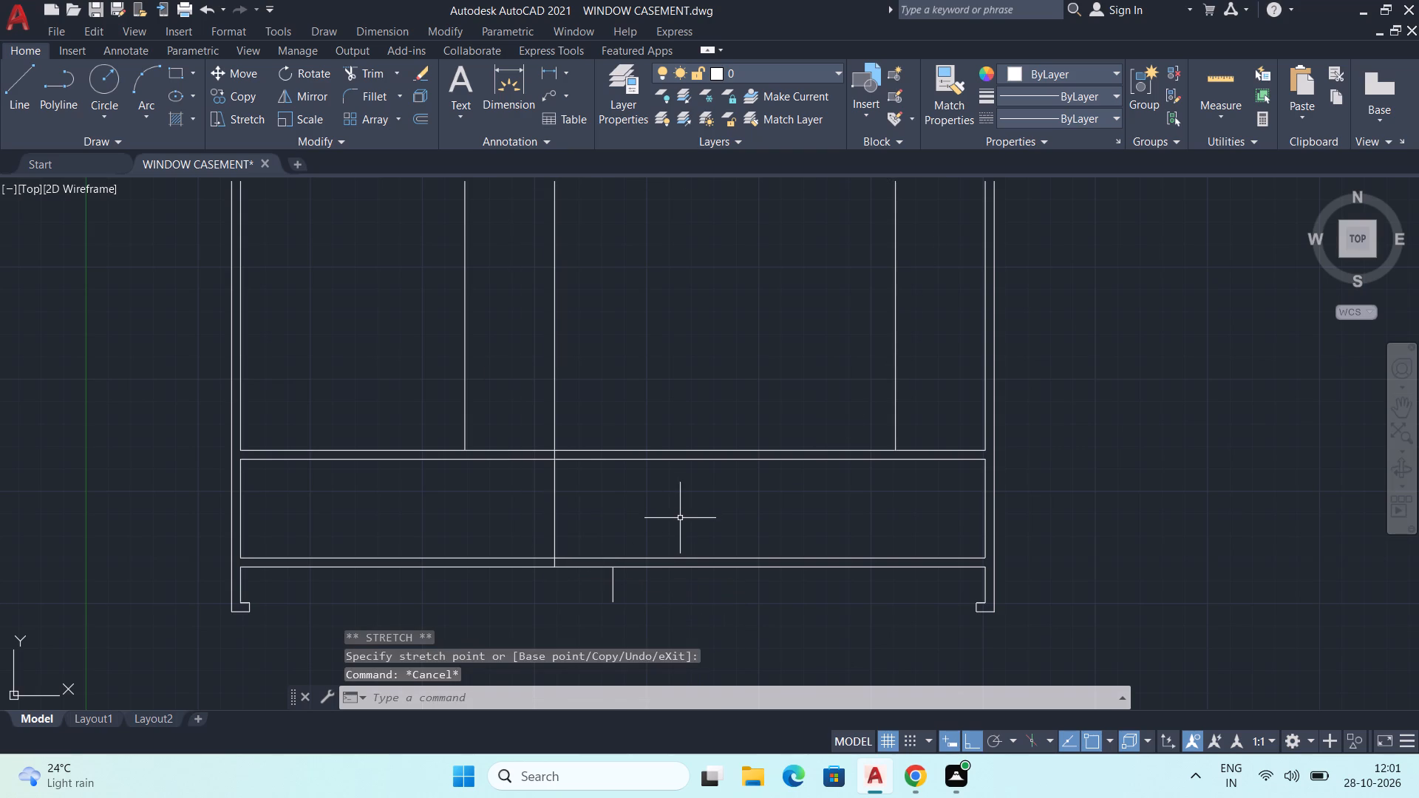
Offset the lengthened vertical line 1 mm to the right and the shorter vertical line beside it 1 mm to the left.
{"action": "middle_click_drag", "start_coordinate": [673, 488], "coordinate": [660, 579]}
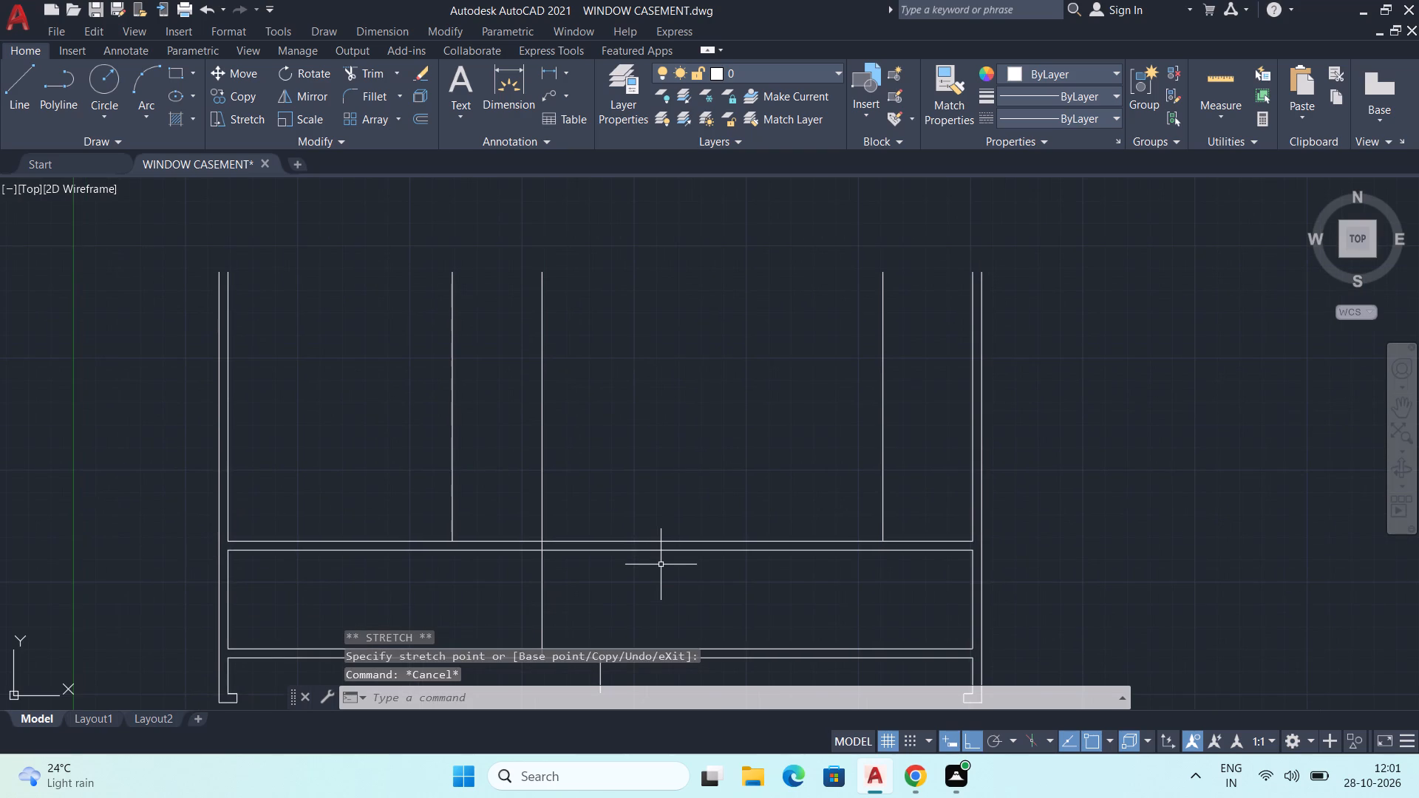
{"action": "type", "text": "OFF"}
{"action": "key", "text": "Return"}
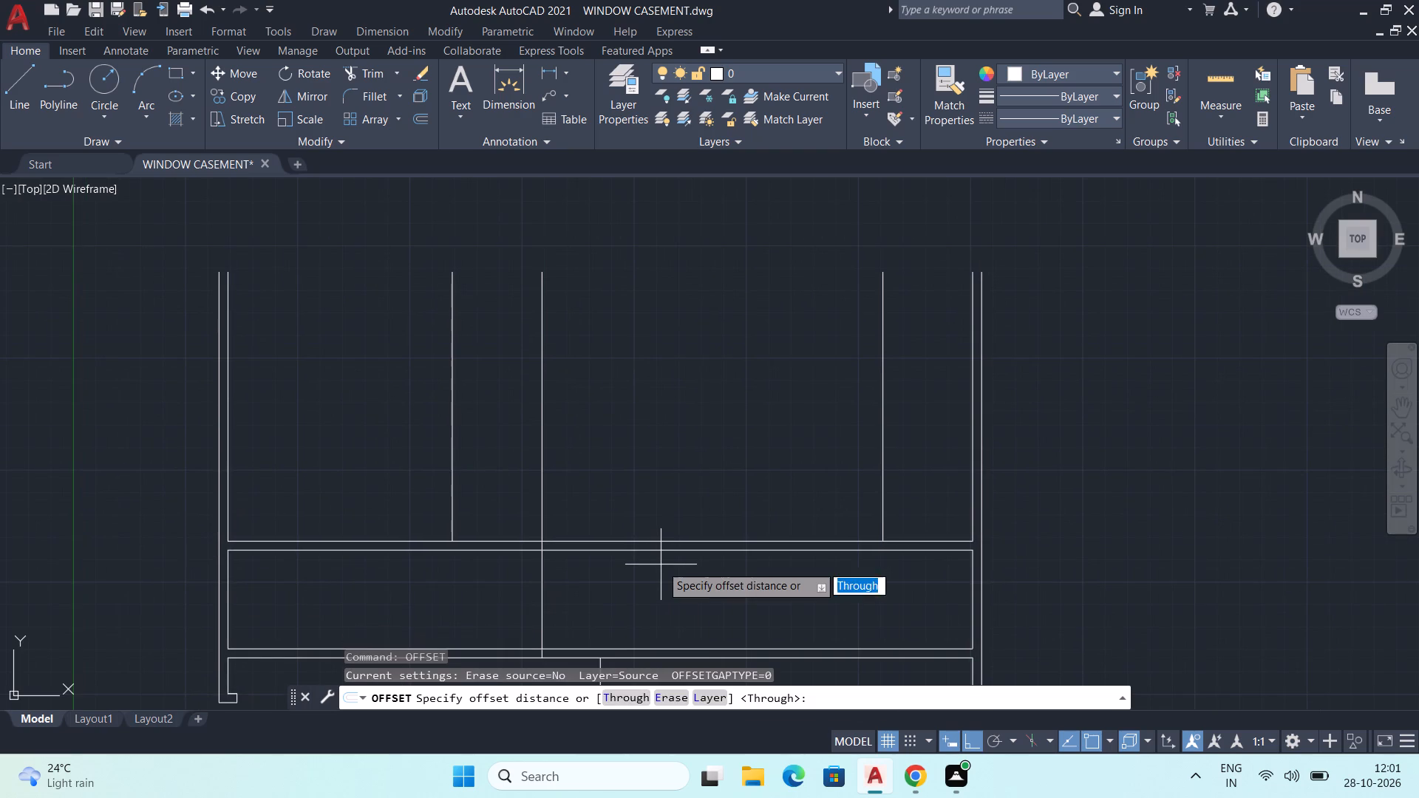
{"action": "key", "text": "1"}
{"action": "key", "text": "Return"}
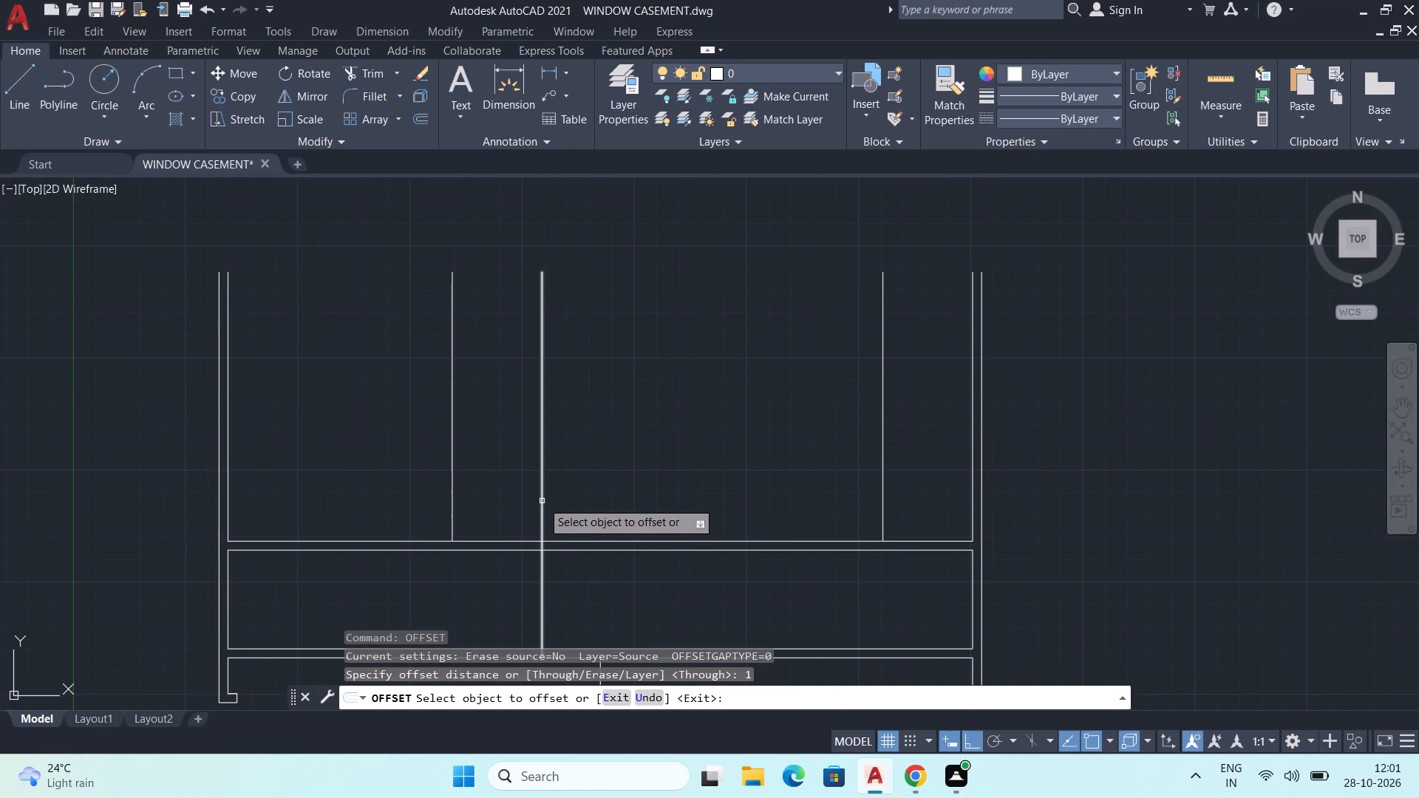
{"action": "left_click", "coordinate": [542, 501]}
{"action": "left_click", "coordinate": [557, 500]}
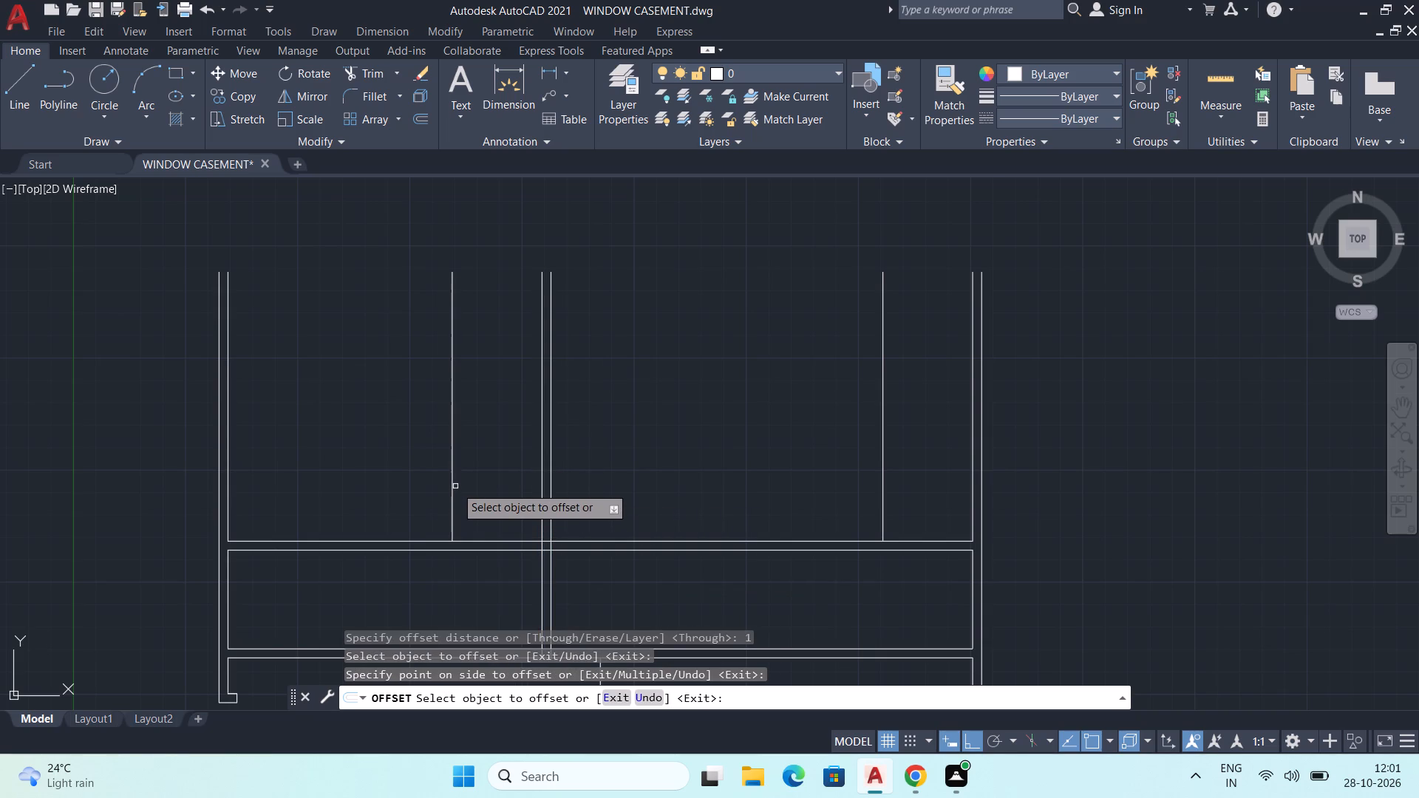
{"action": "left_click", "coordinate": [455, 486]}
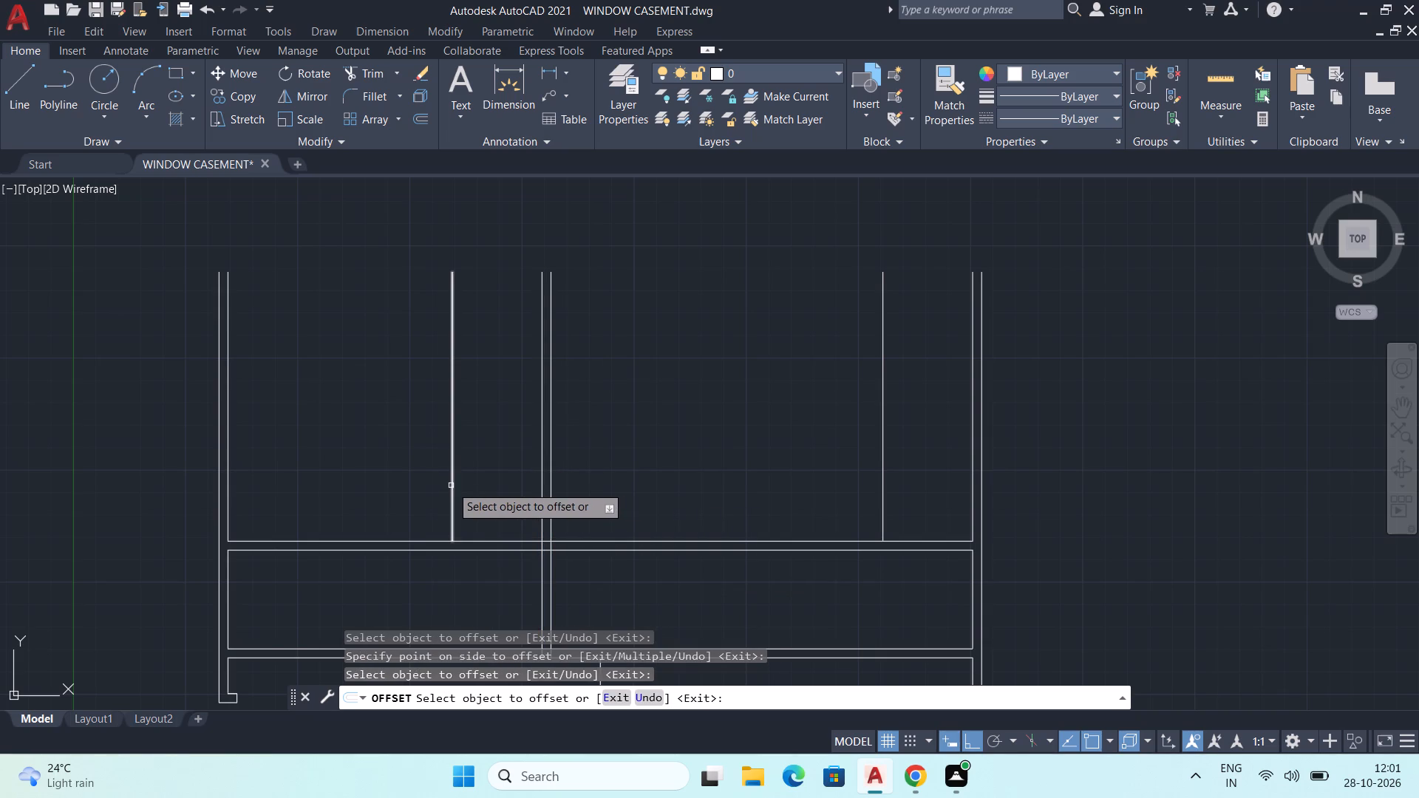
{"action": "left_click", "coordinate": [451, 485]}
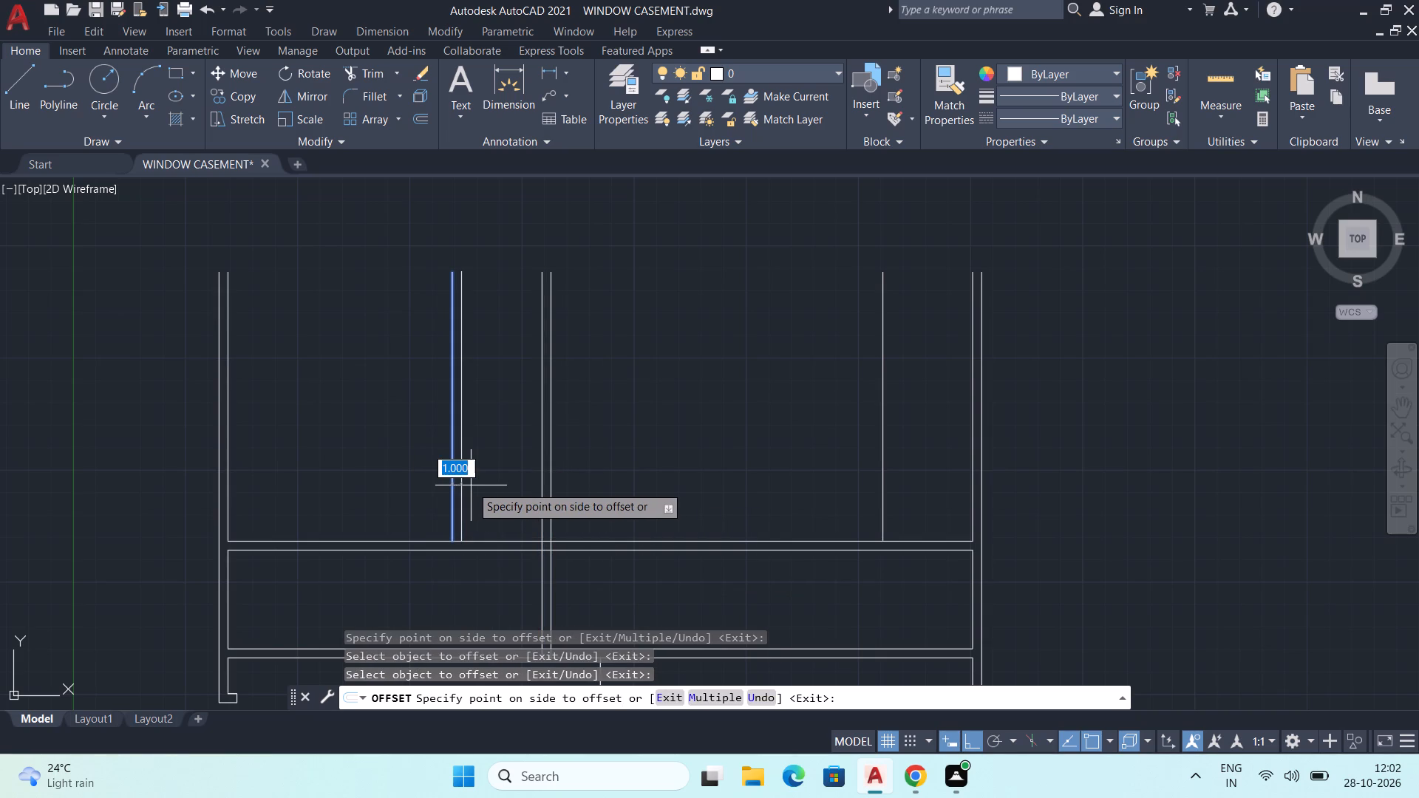
{"action": "left_click", "coordinate": [427, 489]}
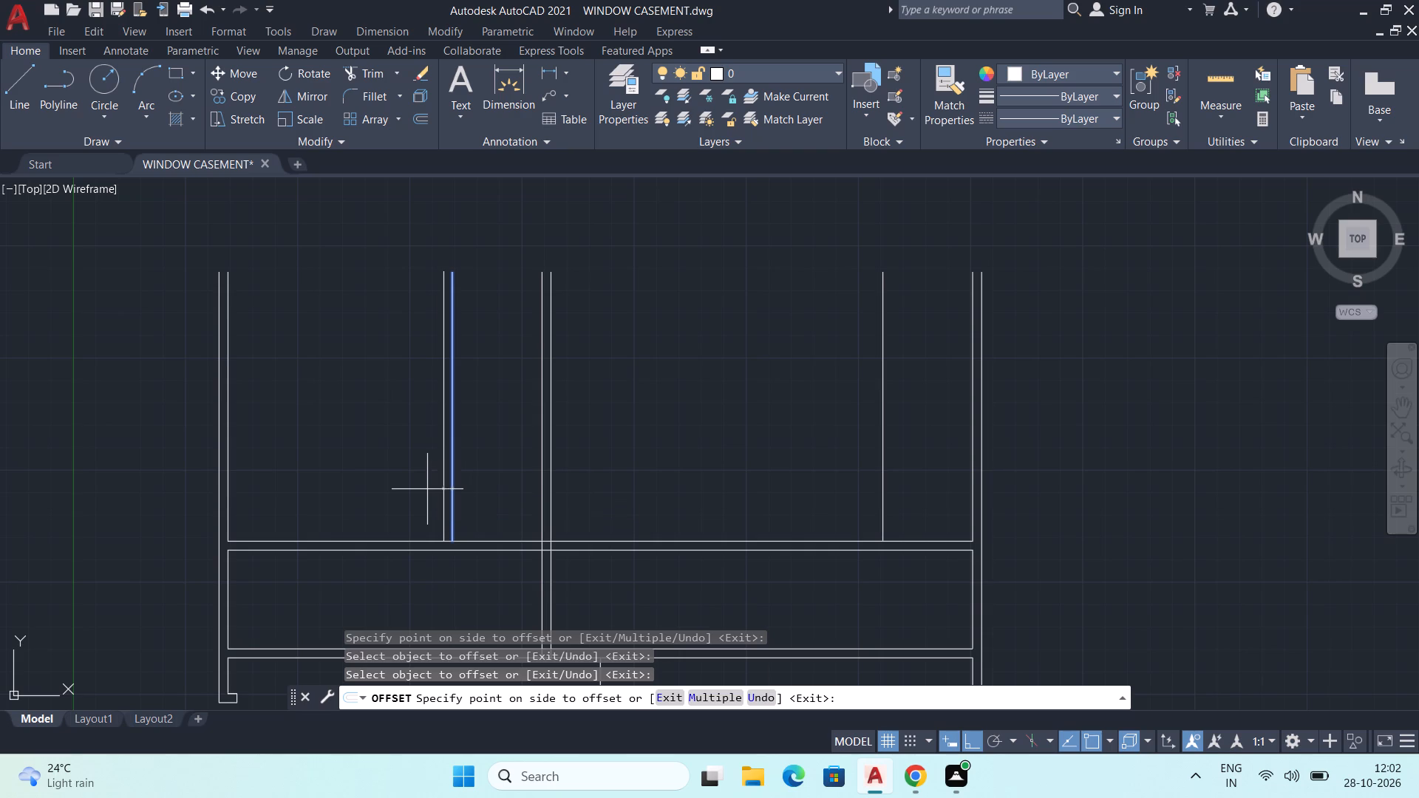
{"action": "key", "text": "space"}
Trim the ends of the long vertical wall's two lines between the lower web's horizontal lines.
{"action": "scroll", "coordinate": [622, 460], "scroll_direction": "down", "scroll_amount": 3}
{"action": "middle_click_drag", "start_coordinate": [638, 487], "coordinate": [560, 457]}
{"action": "scroll", "coordinate": [517, 482], "scroll_direction": "up", "scroll_amount": 2}
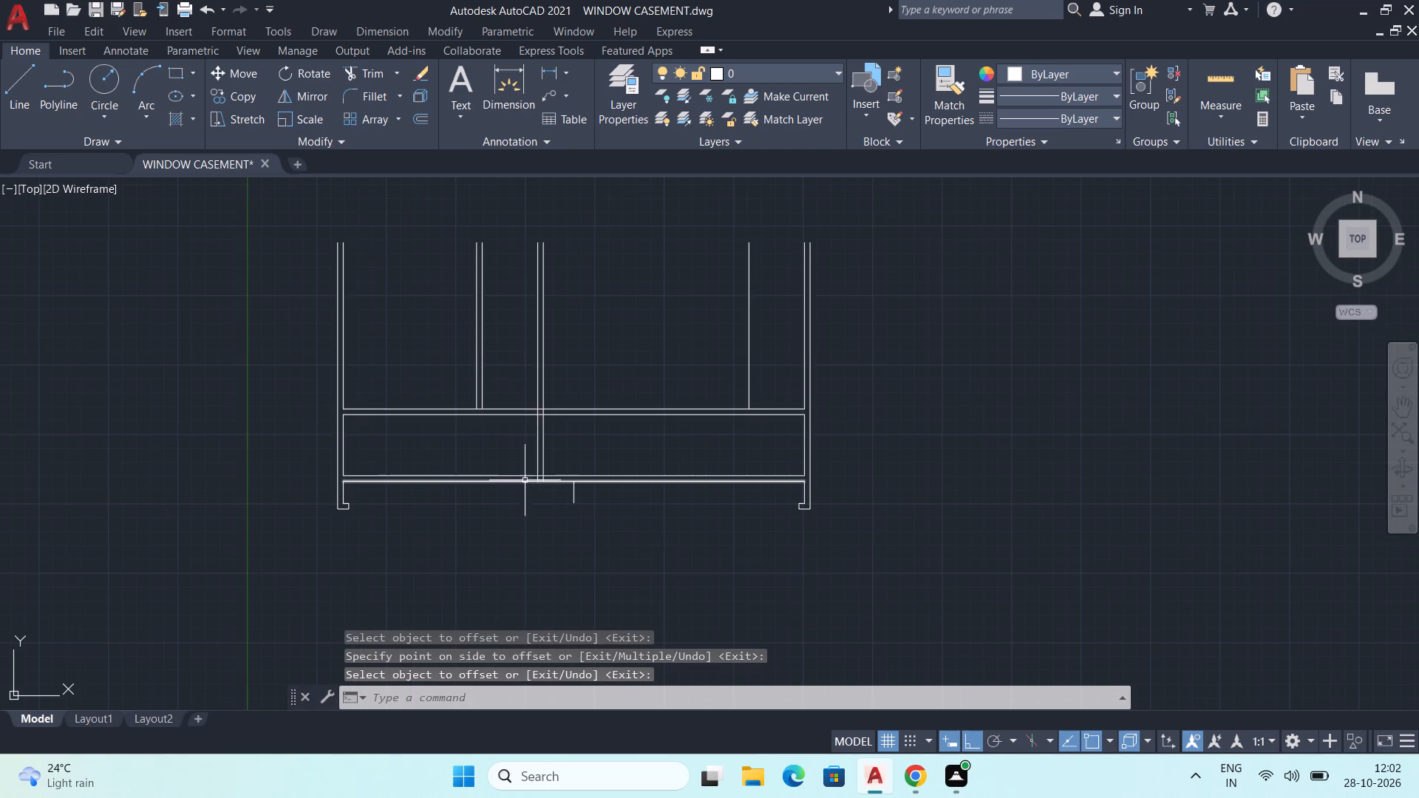
{"action": "middle_click_drag", "start_coordinate": [595, 519], "coordinate": [589, 559]}
{"action": "scroll", "coordinate": [590, 551], "scroll_direction": "up", "scroll_amount": 1}
{"action": "middle_click_drag", "start_coordinate": [592, 548], "coordinate": [597, 567]}
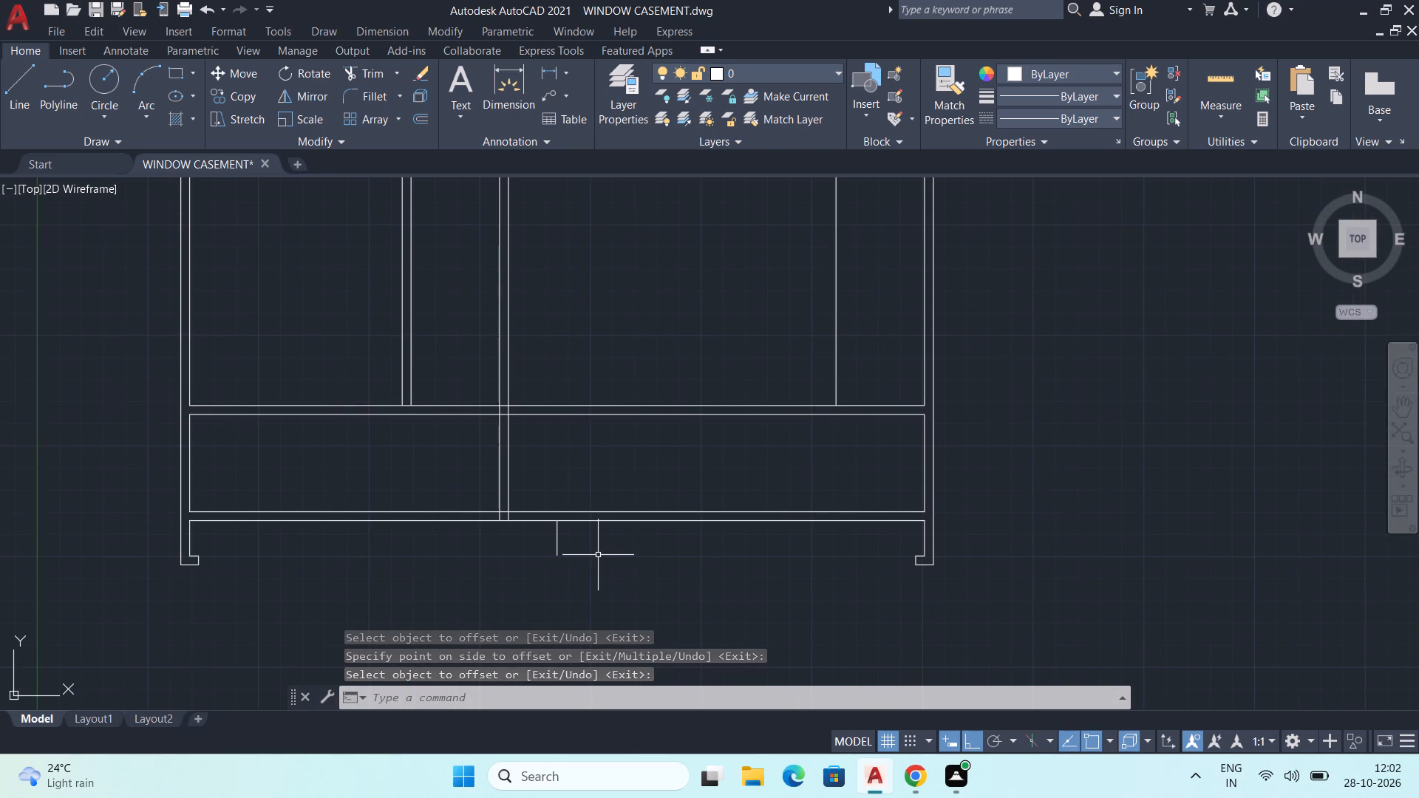
{"action": "type", "text": "TR"}
{"action": "key", "text": "Return"}
{"action": "scroll", "coordinate": [525, 601], "scroll_direction": "up", "scroll_amount": 2}
{"action": "middle_click_drag", "start_coordinate": [503, 508], "coordinate": [542, 622]}
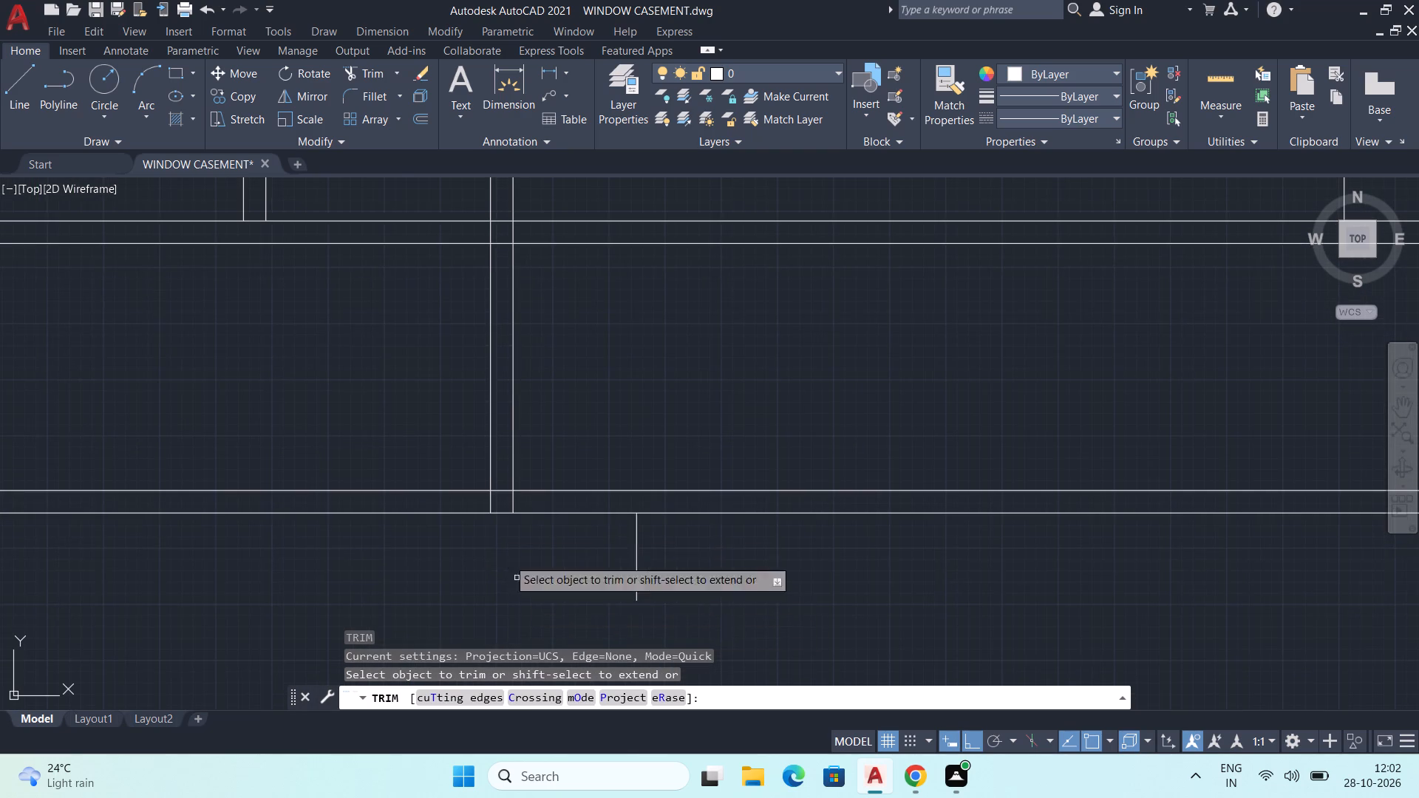
{"action": "left_click", "coordinate": [476, 499]}
{"action": "left_click", "coordinate": [518, 499]}
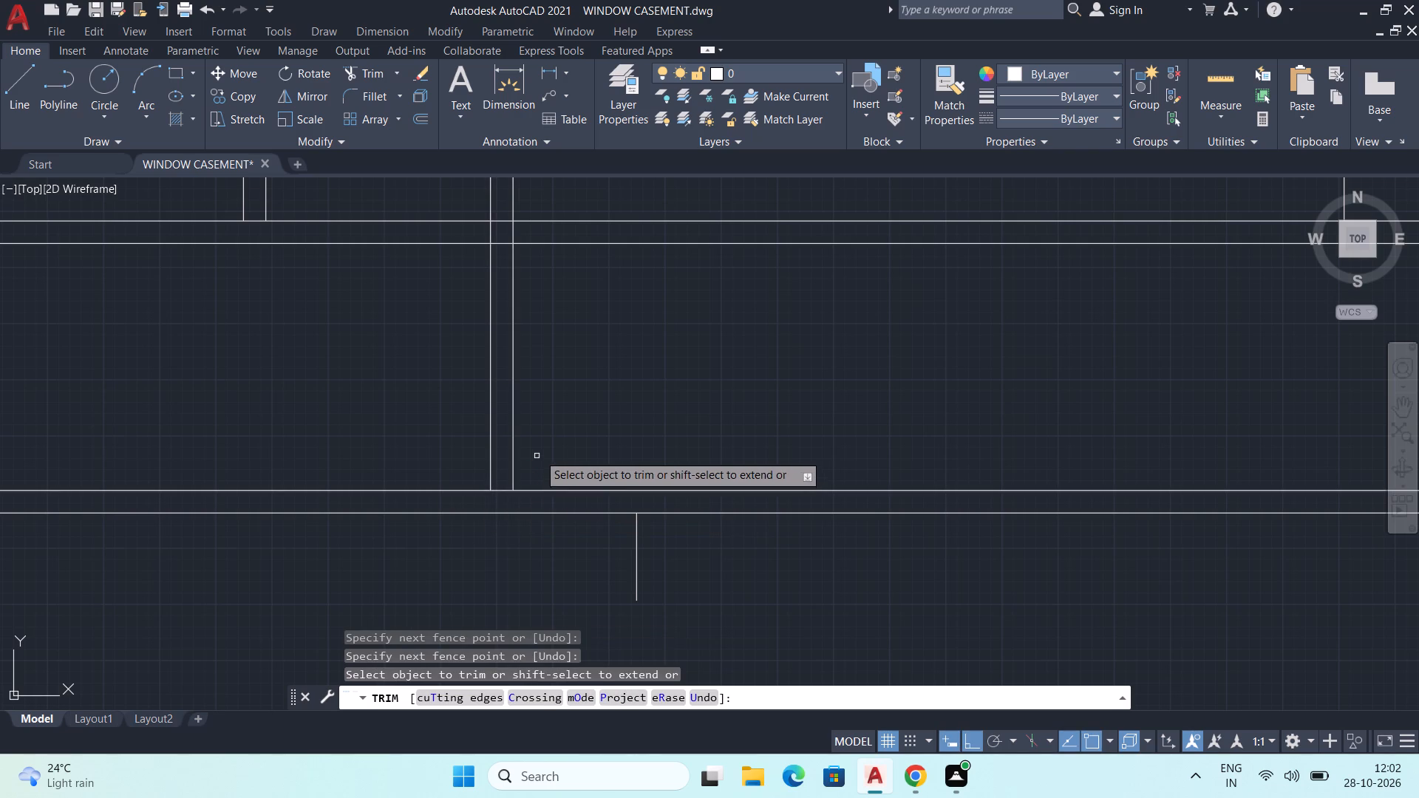
{"action": "scroll", "coordinate": [568, 403], "scroll_direction": "down", "scroll_amount": 1}
{"action": "middle_click_drag", "start_coordinate": [568, 404], "coordinate": [572, 525]}
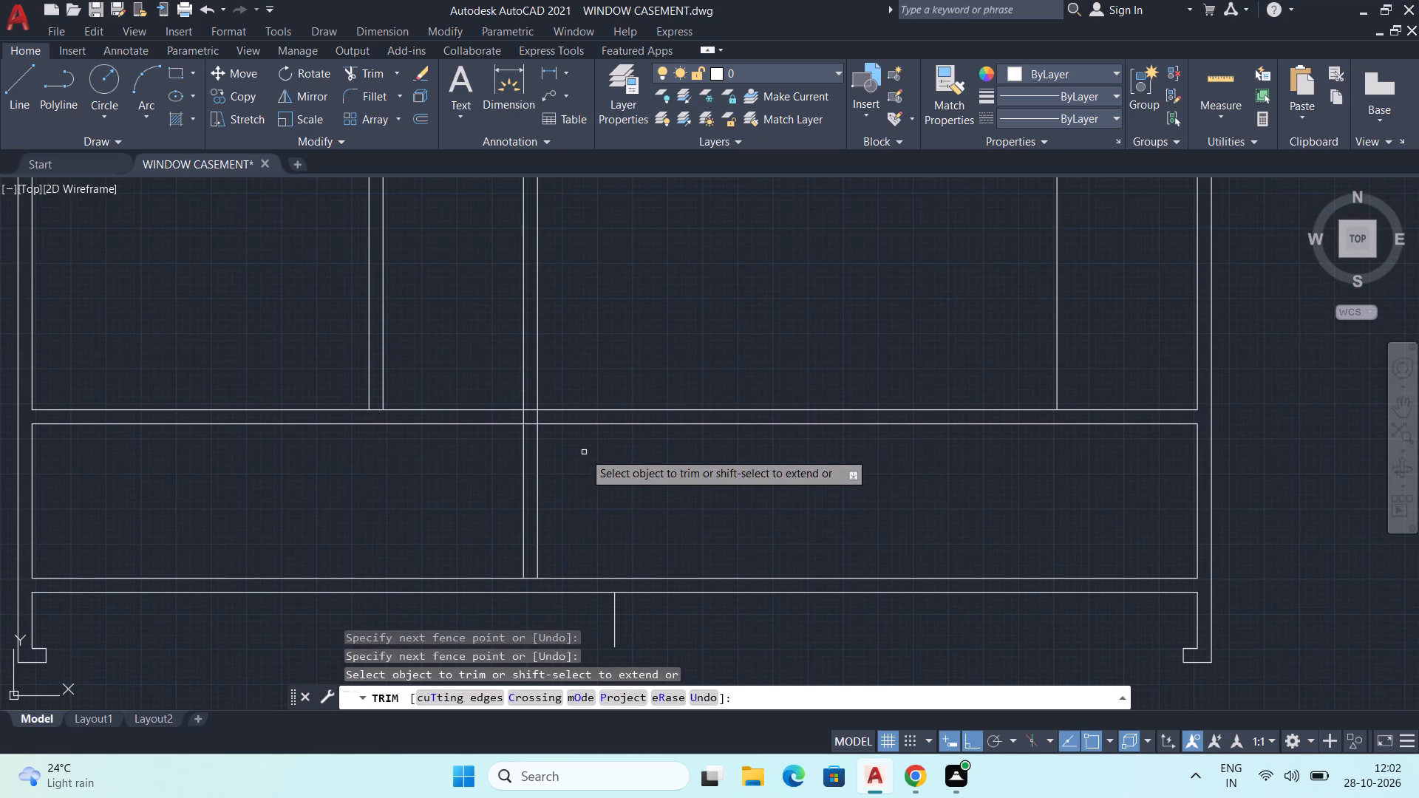
{"action": "middle_click_drag", "start_coordinate": [591, 488], "coordinate": [590, 519]}
{"action": "scroll", "coordinate": [558, 464], "scroll_direction": "up", "scroll_amount": 2}
{"action": "middle_click_drag", "start_coordinate": [550, 468], "coordinate": [571, 524]}
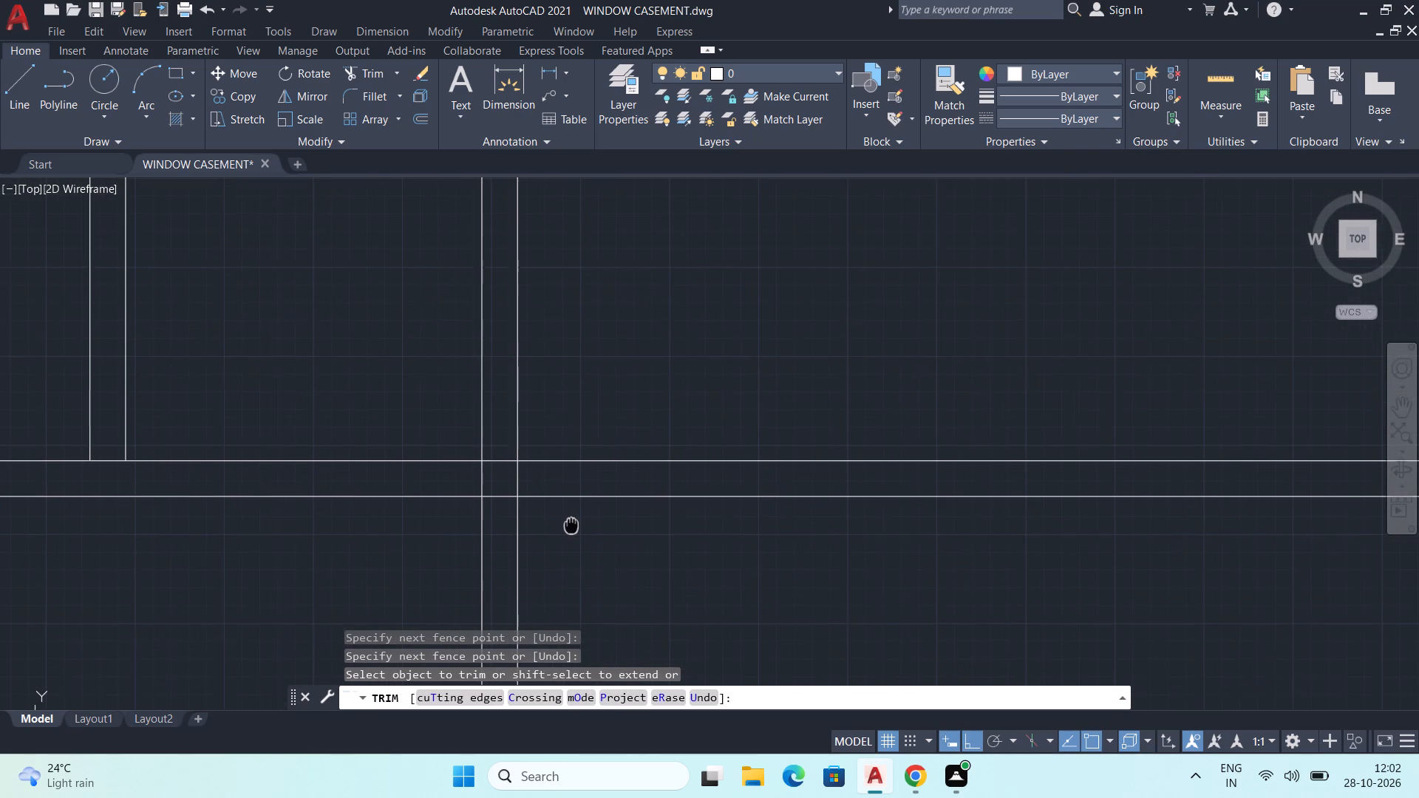
{"action": "middle_click_drag", "start_coordinate": [571, 524], "coordinate": [572, 525]}
{"action": "scroll", "coordinate": [557, 527], "scroll_direction": "down", "scroll_amount": 1}
{"action": "middle_click_drag", "start_coordinate": [557, 531], "coordinate": [661, 477]}
{"action": "key", "text": "space"}
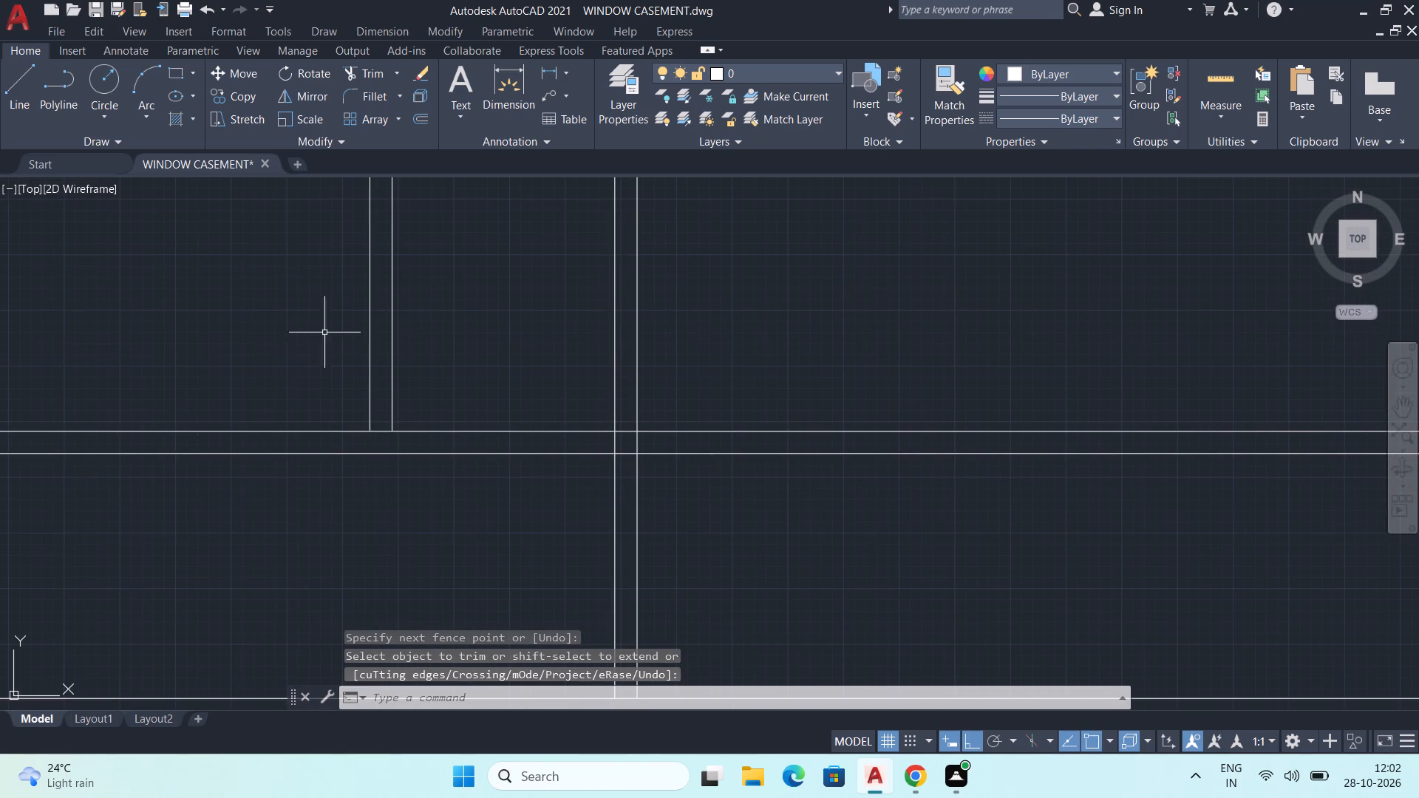
Stretch the lower end of the short vertical wall's right line down 1 mm to the upper web's bottom line.
{"action": "left_click", "coordinate": [392, 369]}
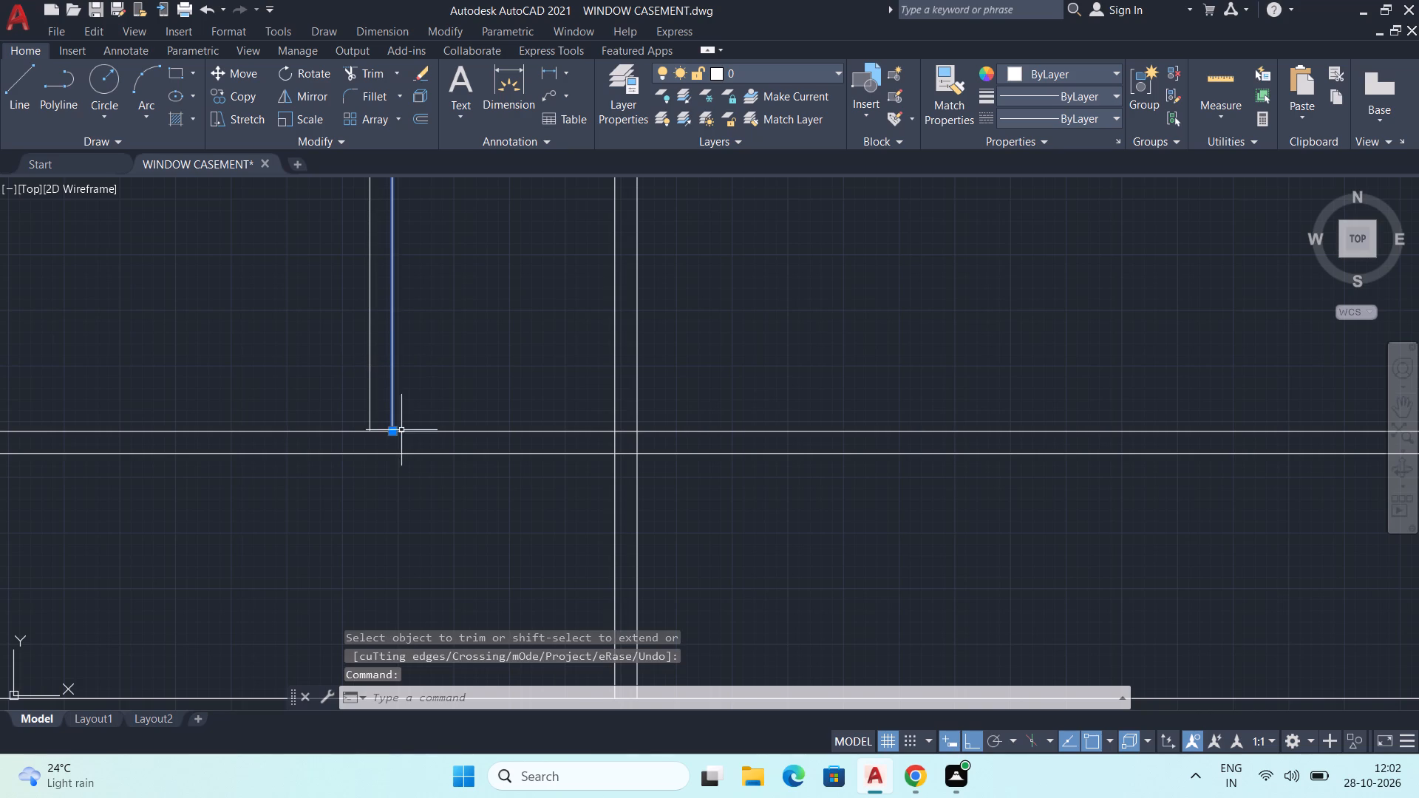
{"action": "left_click", "coordinate": [395, 432]}
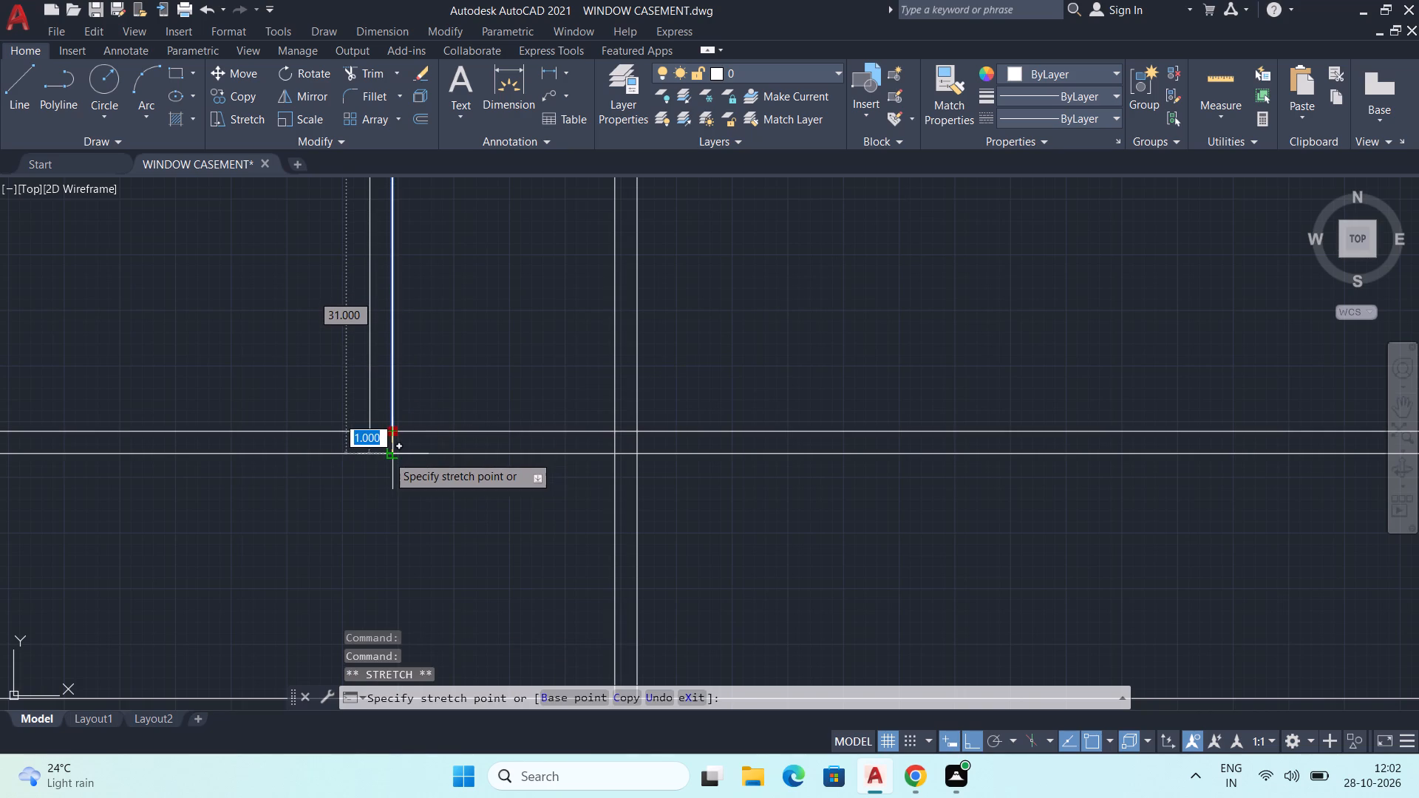
{"action": "left_click", "coordinate": [387, 455]}
{"action": "key", "text": "Escape"}
{"action": "key", "text": "Escape"}
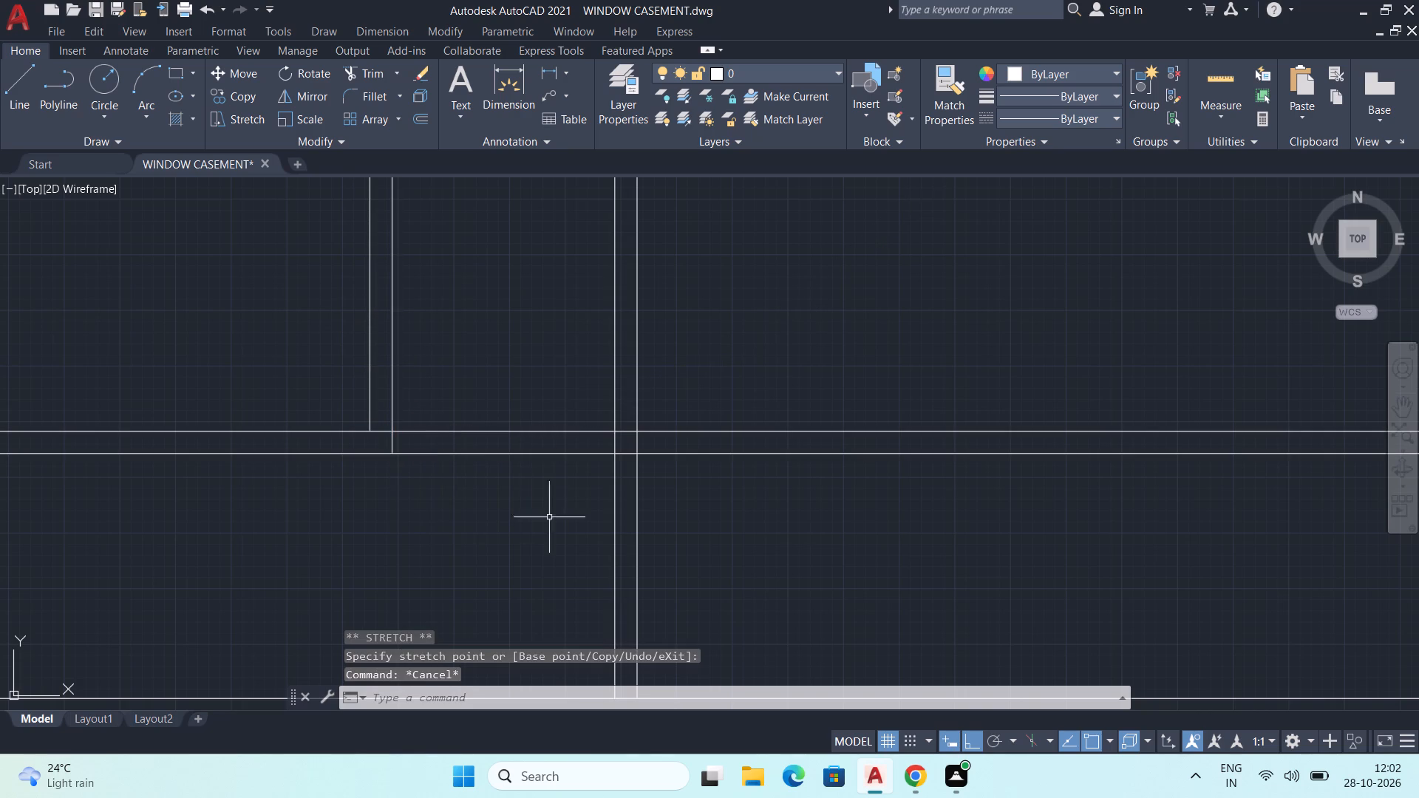
Trim the upper web's two lines inside the long vertical wall, and that wall's right line between the web lines.
{"action": "middle_click_drag", "start_coordinate": [586, 527], "coordinate": [532, 519]}
{"action": "key", "text": "t"}
{"action": "key", "text": "r"}
{"action": "key", "text": "Return"}
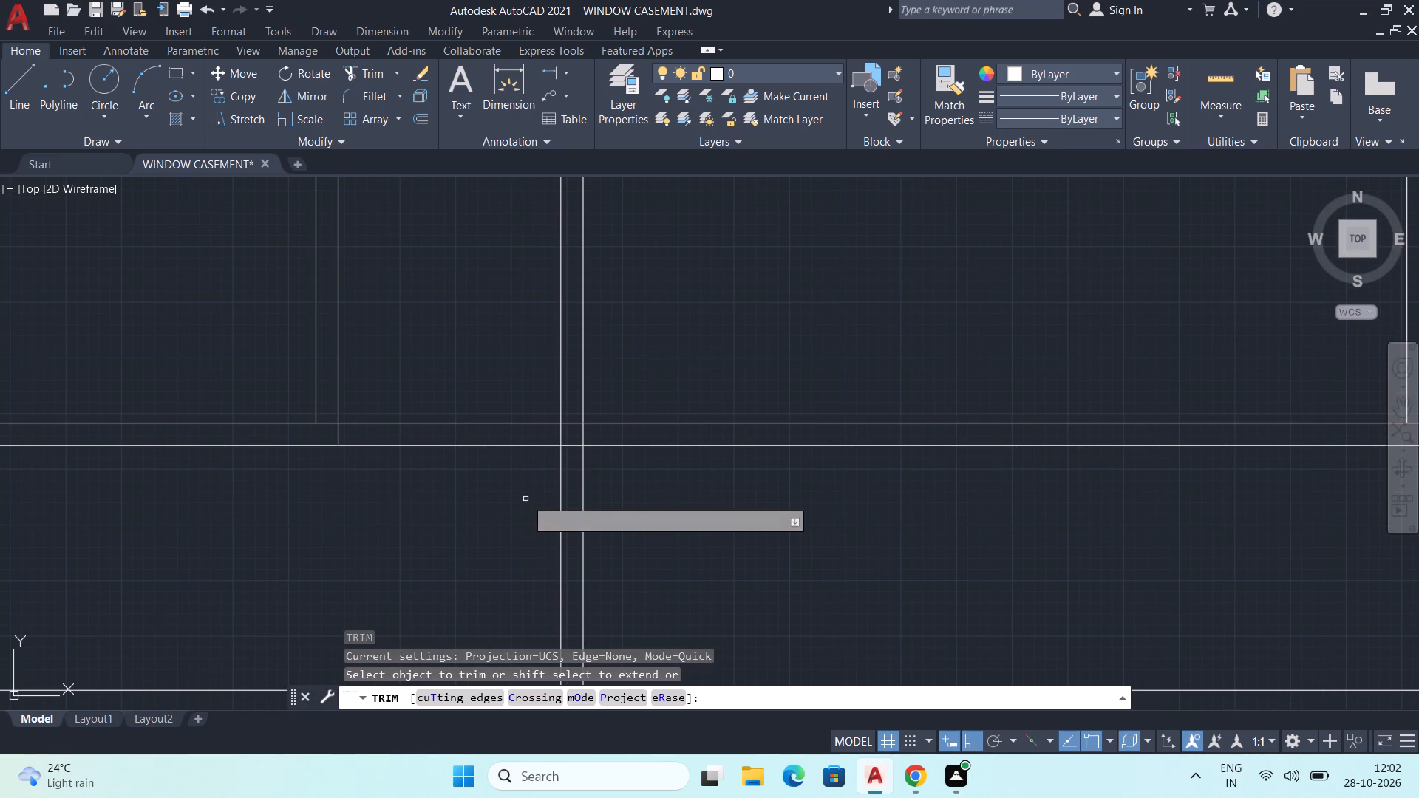
{"action": "middle_click_drag", "start_coordinate": [614, 503], "coordinate": [607, 553]}
{"action": "scroll", "coordinate": [554, 520], "scroll_direction": "up", "scroll_amount": 2}
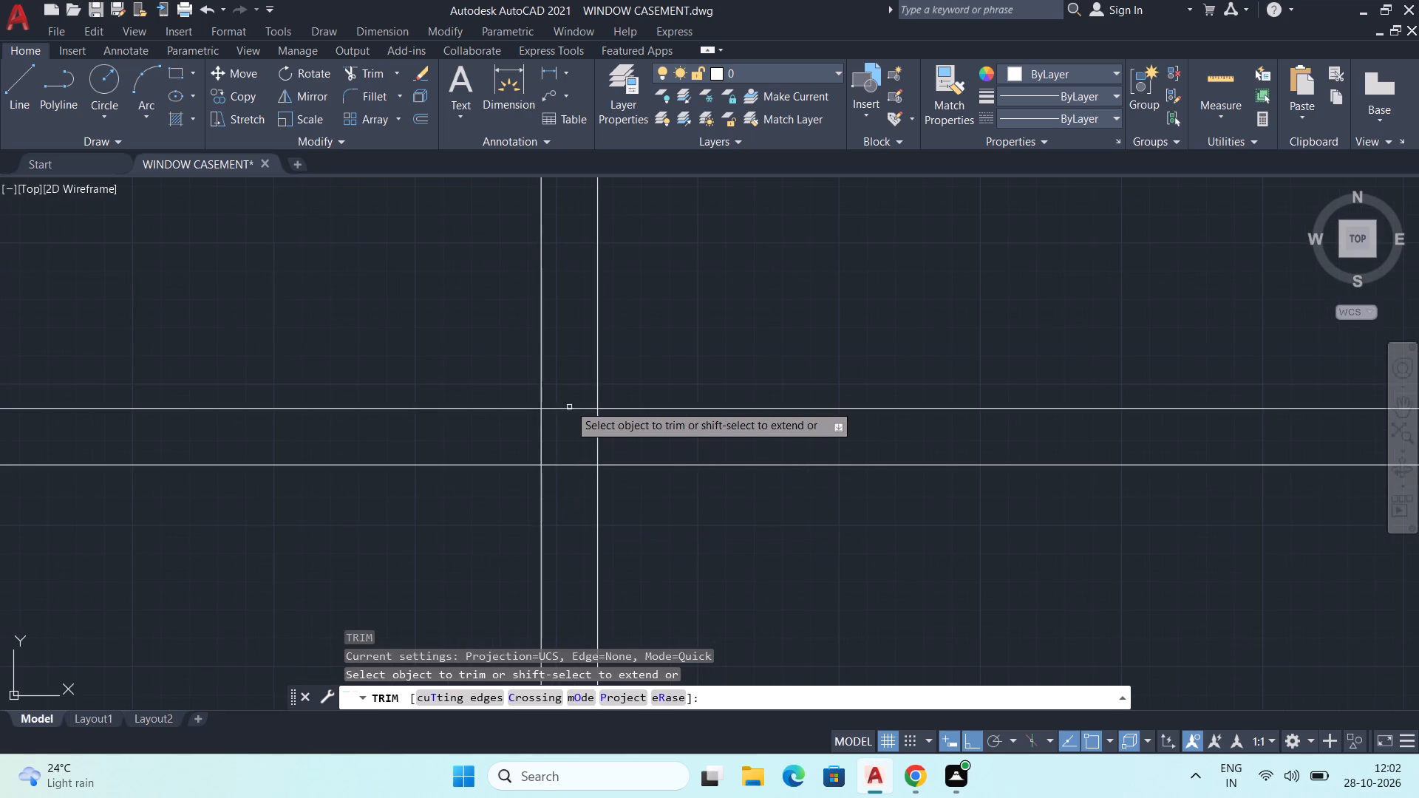
{"action": "left_click", "coordinate": [569, 387]}
{"action": "left_click", "coordinate": [571, 517]}
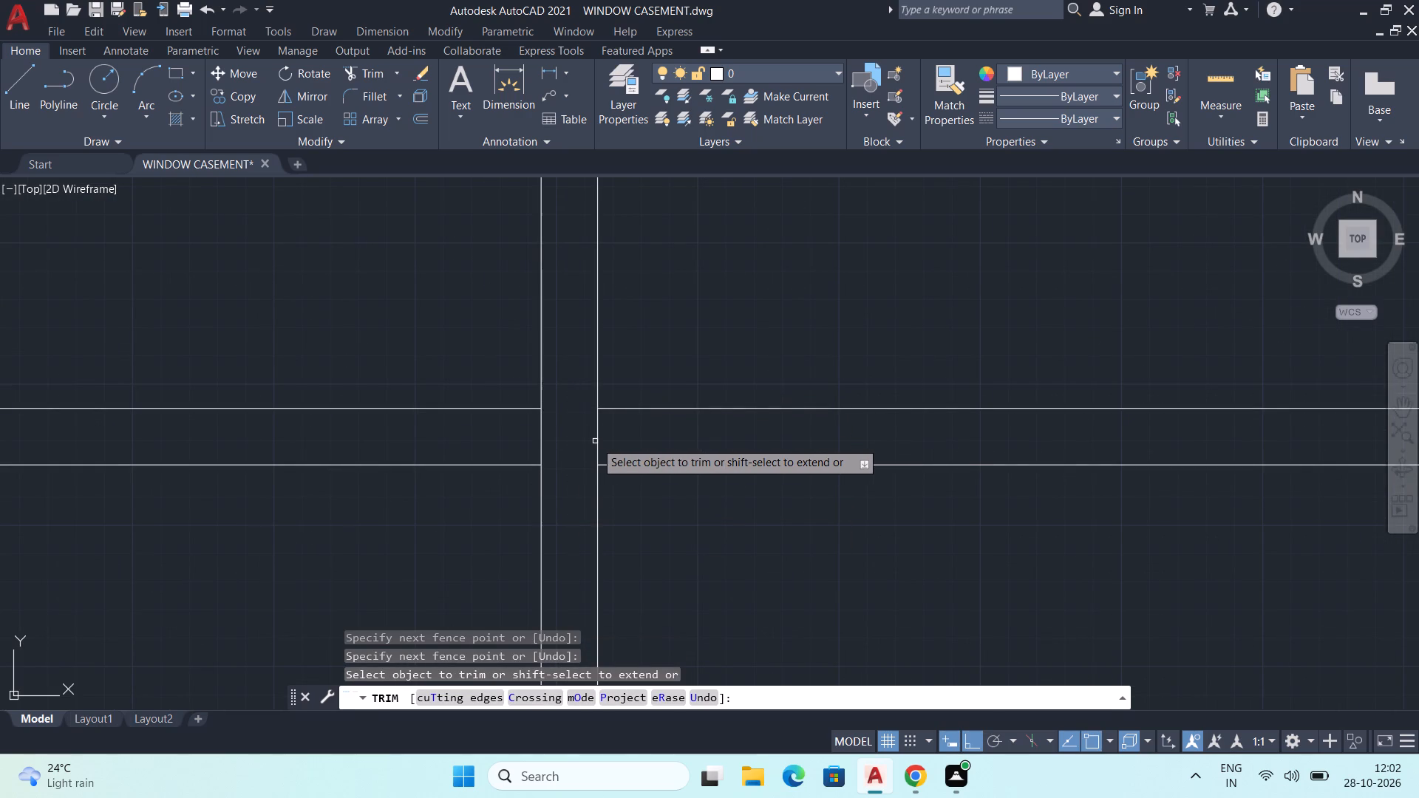
{"action": "left_click", "coordinate": [595, 441]}
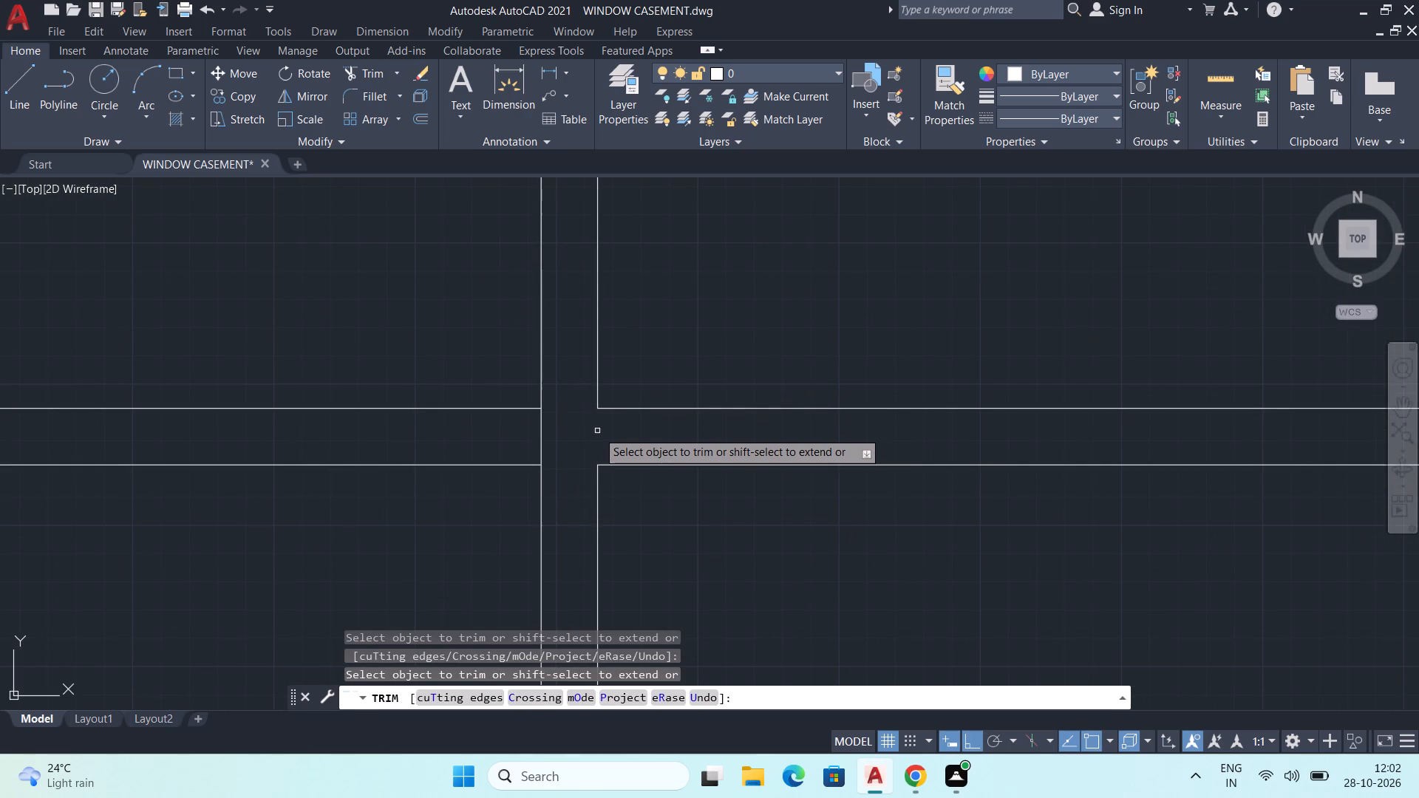
{"action": "key", "text": "space"}
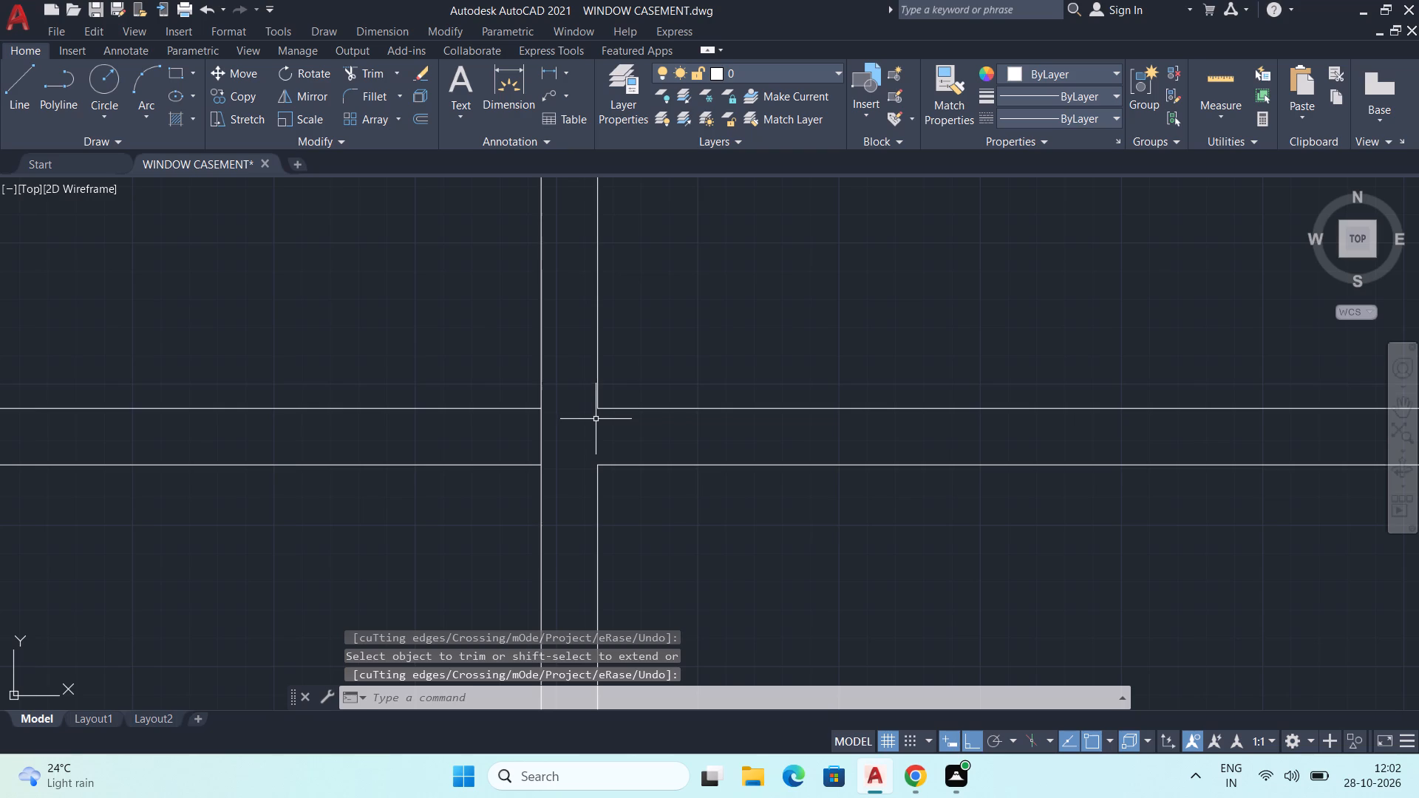
Trim the upper web's two lines in the gap between the short vertical wall and the long vertical wall.
{"action": "scroll", "coordinate": [591, 434], "scroll_direction": "down", "scroll_amount": 2}
{"action": "middle_click_drag", "start_coordinate": [598, 459], "coordinate": [562, 460]}
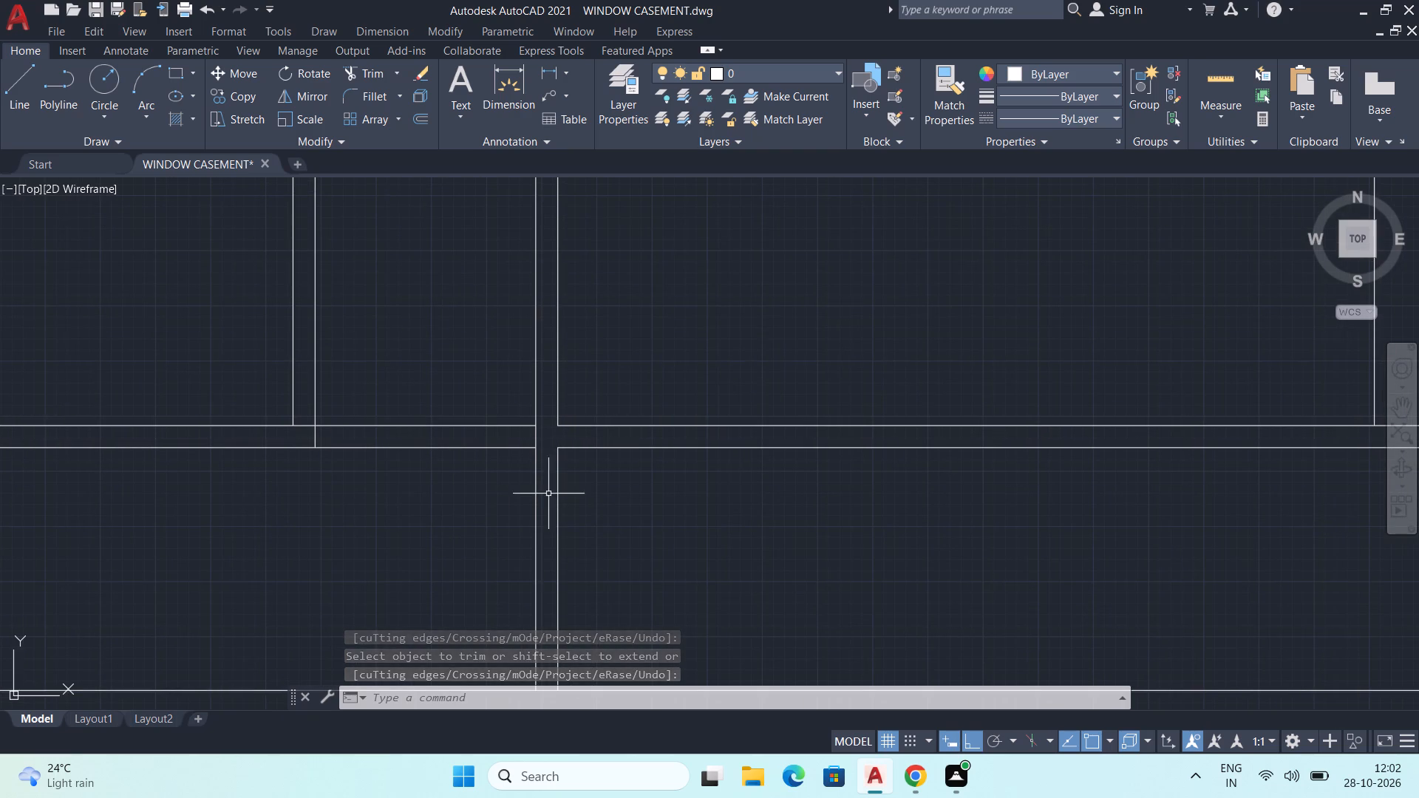
{"action": "middle_click_drag", "start_coordinate": [545, 497], "coordinate": [548, 511]}
{"action": "type", "text": "TR"}
{"action": "key", "text": "Return"}
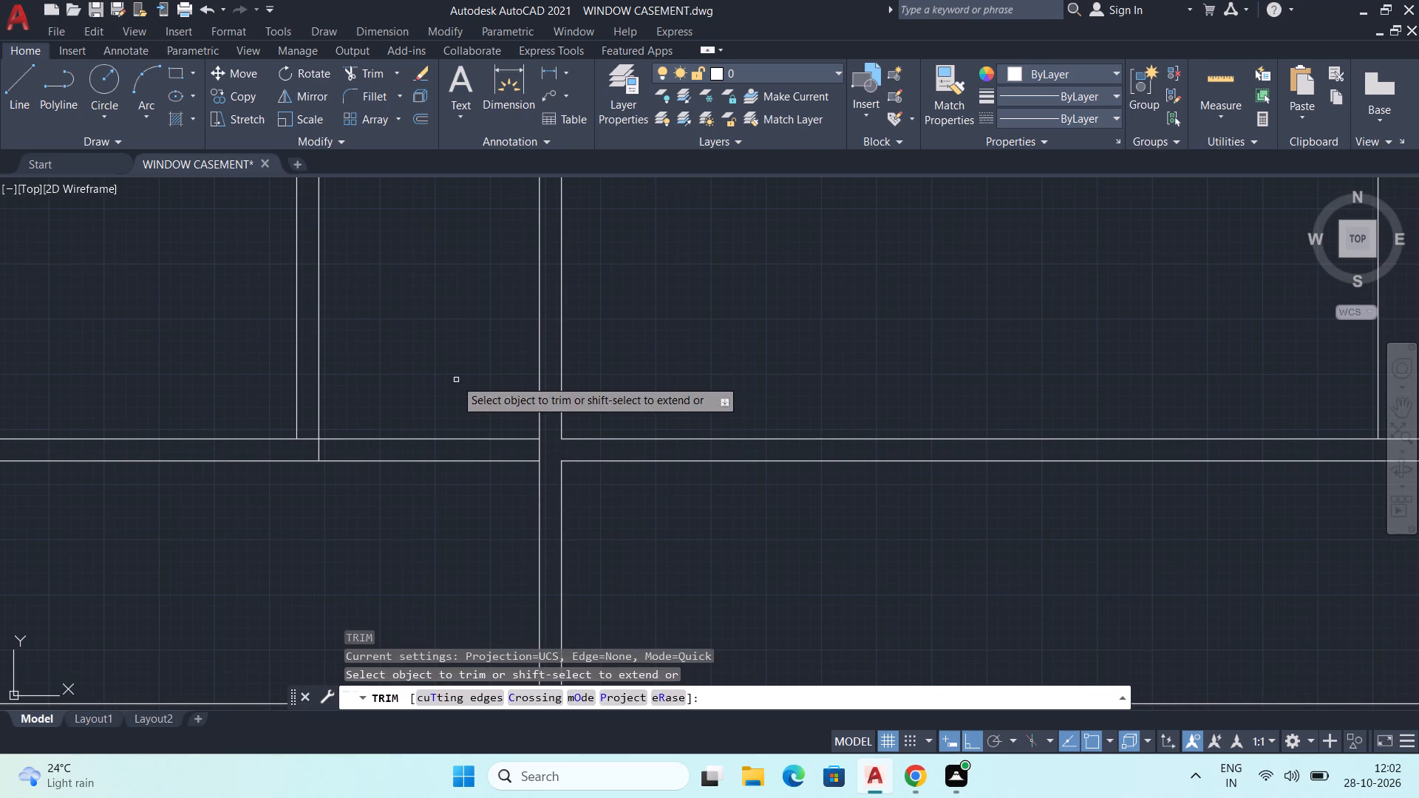
{"action": "left_click", "coordinate": [455, 378]}
{"action": "left_click", "coordinate": [446, 525]}
{"action": "scroll", "coordinate": [620, 376], "scroll_direction": "down", "scroll_amount": 2}
{"action": "key", "text": "space"}
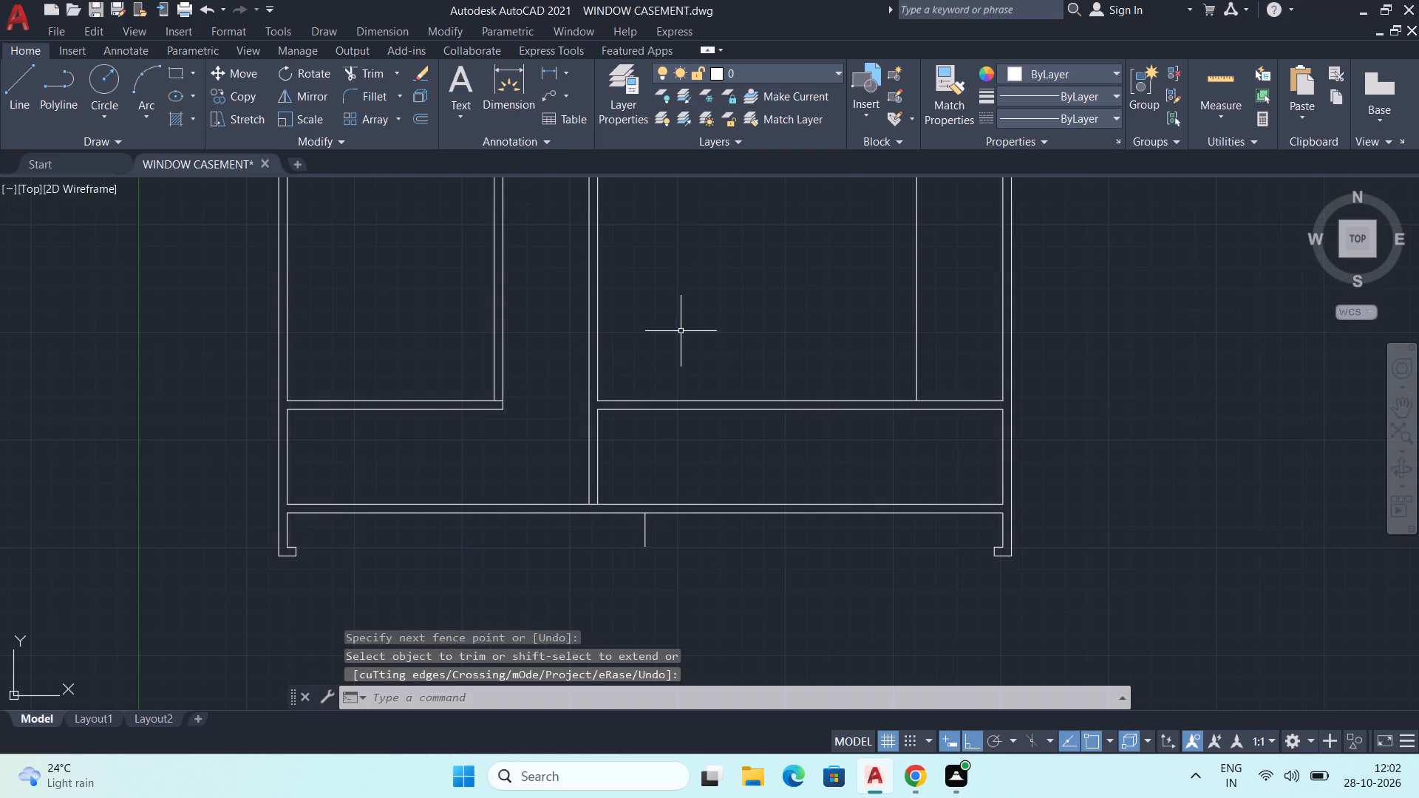
Trim the upper web's top line between the short vertical wall's two lines to open their corner.
{"action": "middle_click_drag", "start_coordinate": [681, 327], "coordinate": [696, 405]}
{"action": "scroll", "coordinate": [701, 395], "scroll_direction": "down", "scroll_amount": 1}
{"action": "middle_click_drag", "start_coordinate": [715, 396], "coordinate": [635, 398]}
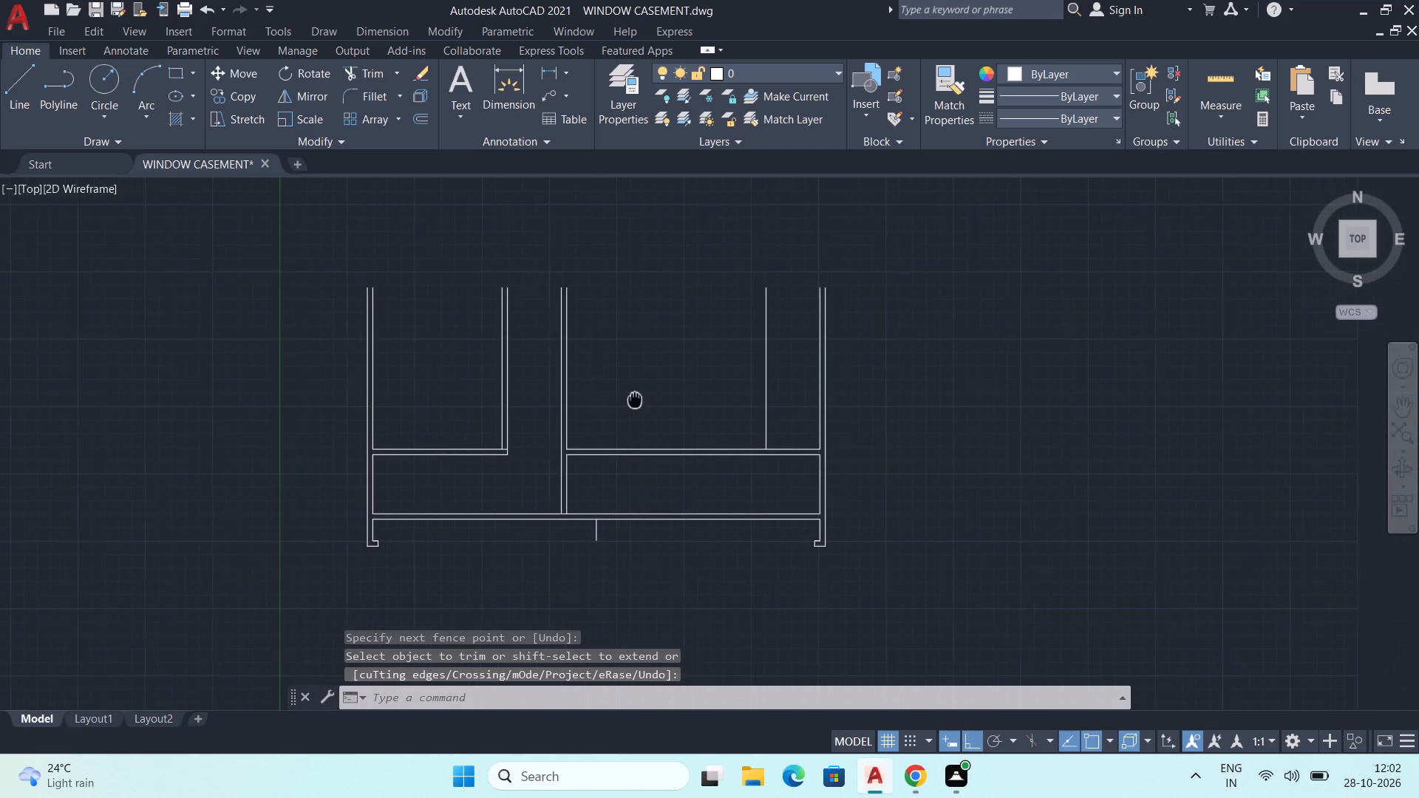
{"action": "middle_click_drag", "start_coordinate": [635, 398], "coordinate": [609, 437]}
{"action": "scroll", "coordinate": [494, 528], "scroll_direction": "up", "scroll_amount": 2}
{"action": "middle_click_drag", "start_coordinate": [497, 524], "coordinate": [506, 582]}
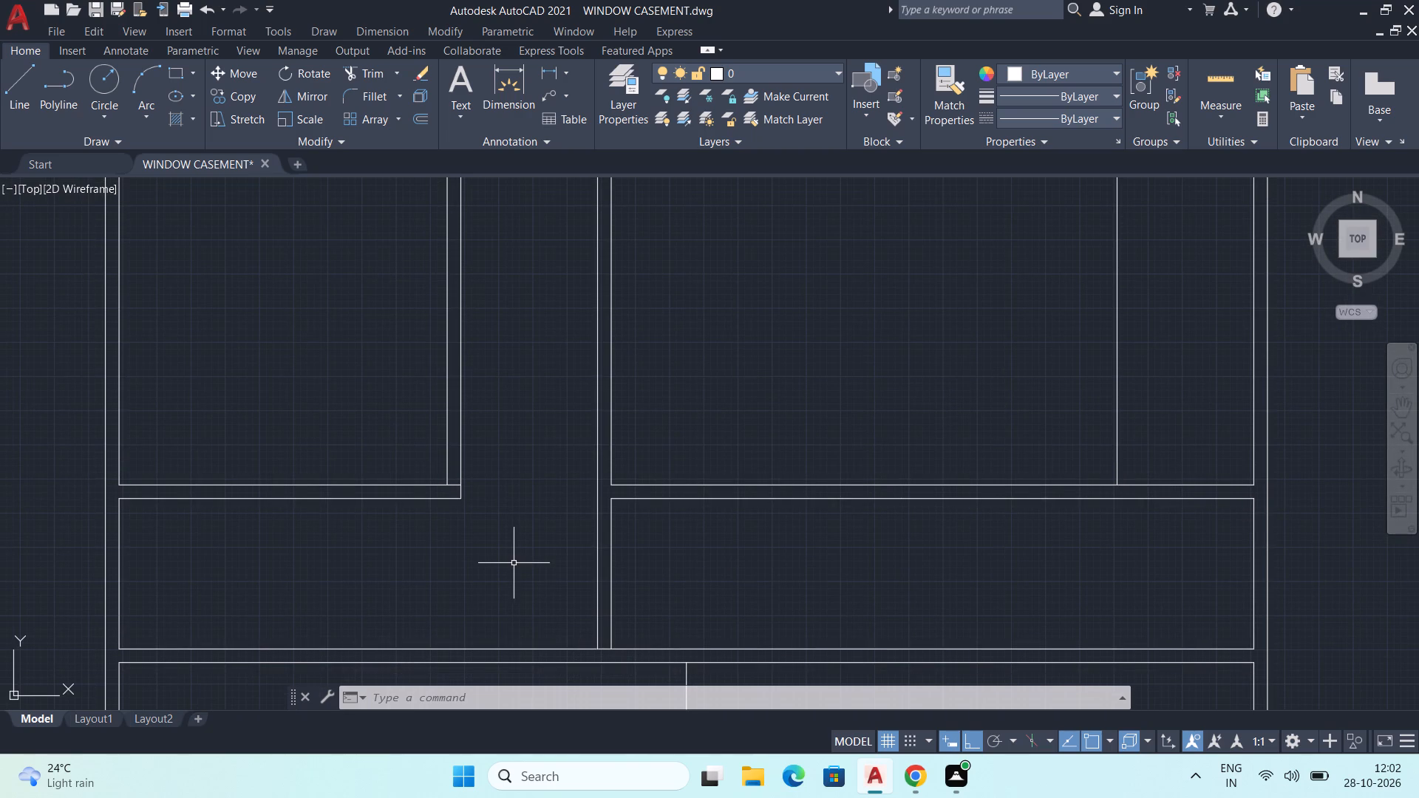
{"action": "type", "text": "TR"}
{"action": "key", "text": "Return"}
{"action": "scroll", "coordinate": [446, 520], "scroll_direction": "up", "scroll_amount": 3}
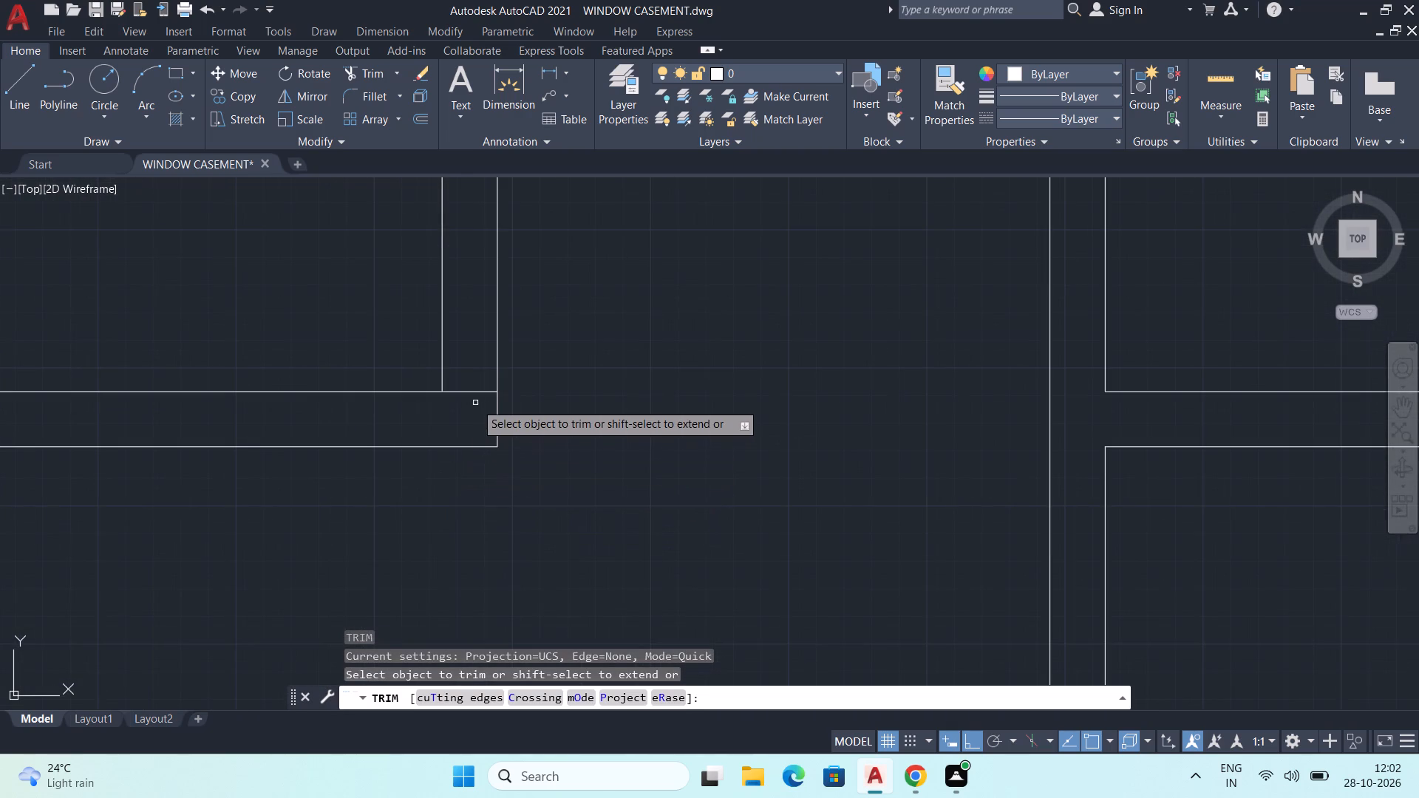
{"action": "left_click", "coordinate": [475, 392]}
{"action": "key", "text": "space"}
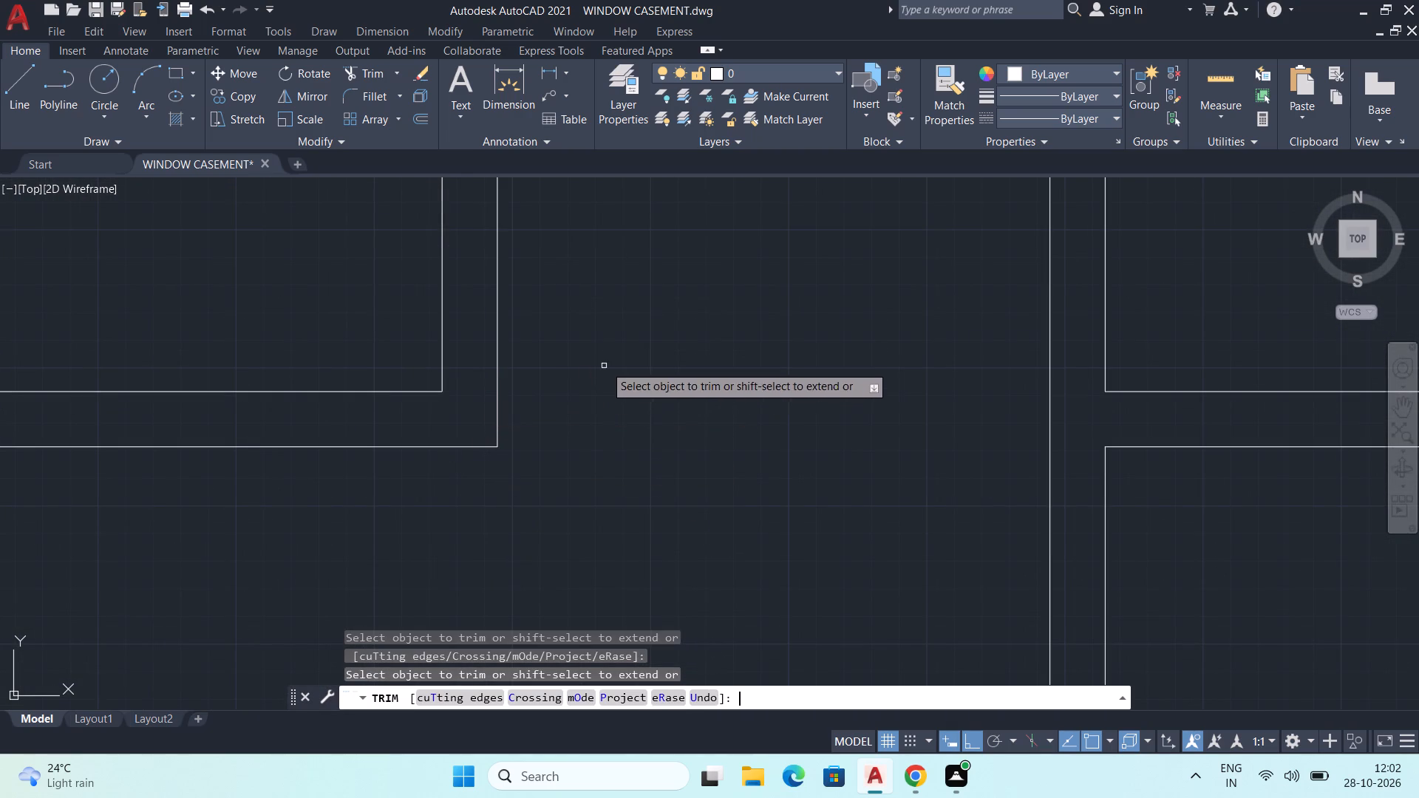
Offset the single vertical line near the profile's right side wall 1 mm to the left.
{"action": "scroll", "coordinate": [606, 364], "scroll_direction": "down", "scroll_amount": 5}
{"action": "middle_click_drag", "start_coordinate": [605, 381], "coordinate": [597, 456]}
{"action": "middle_click_drag", "start_coordinate": [625, 373], "coordinate": [595, 449]}
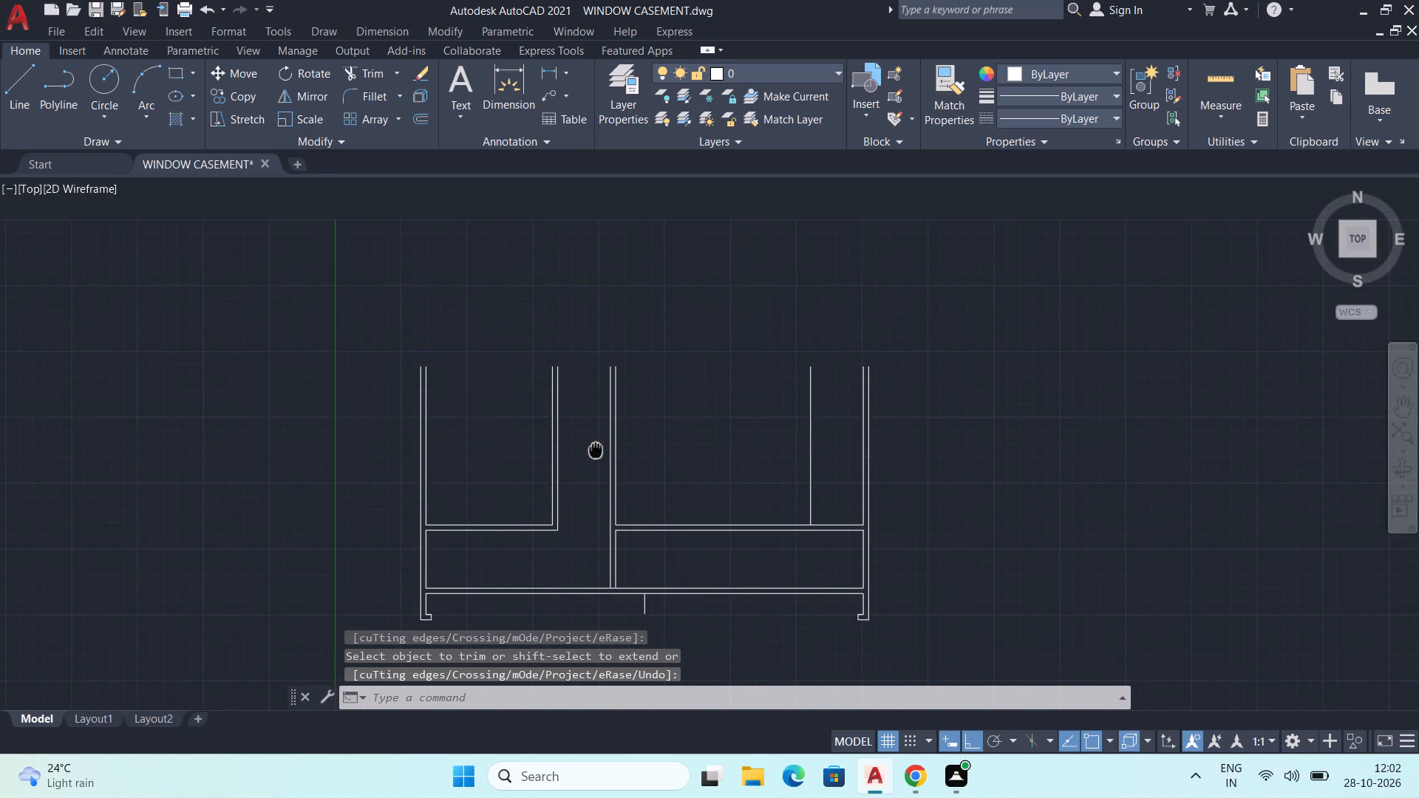
{"action": "middle_click_drag", "start_coordinate": [595, 449], "coordinate": [585, 454]}
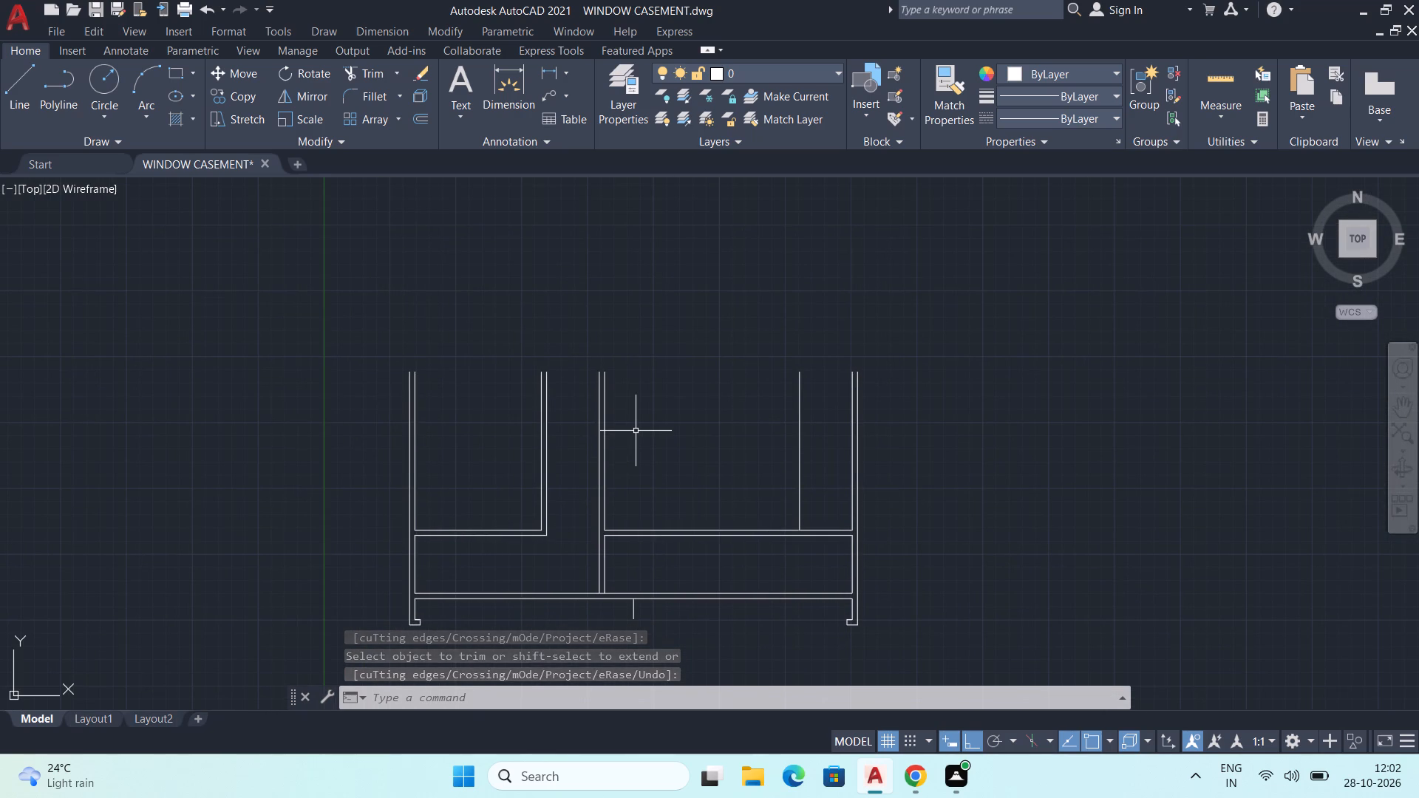
{"action": "scroll", "coordinate": [636, 431], "scroll_direction": "up", "scroll_amount": 1}
{"action": "middle_click_drag", "start_coordinate": [794, 514], "coordinate": [735, 528]}
{"action": "middle_click_drag", "start_coordinate": [743, 516], "coordinate": [715, 515]}
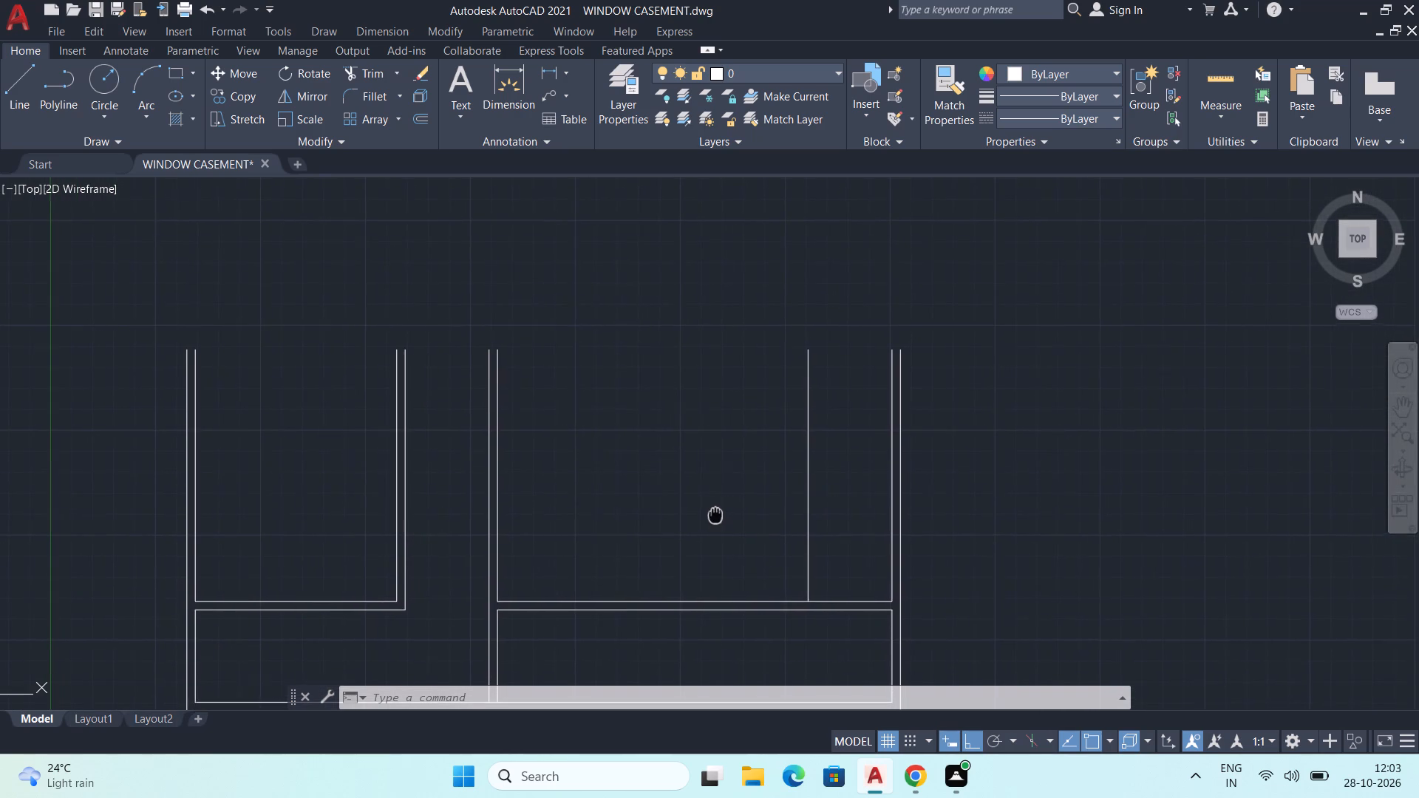
{"action": "middle_click_drag", "start_coordinate": [715, 515], "coordinate": [723, 494]}
{"action": "middle_click_drag", "start_coordinate": [756, 468], "coordinate": [755, 477]}
{"action": "type", "text": "OFF"}
{"action": "key", "text": "Return"}
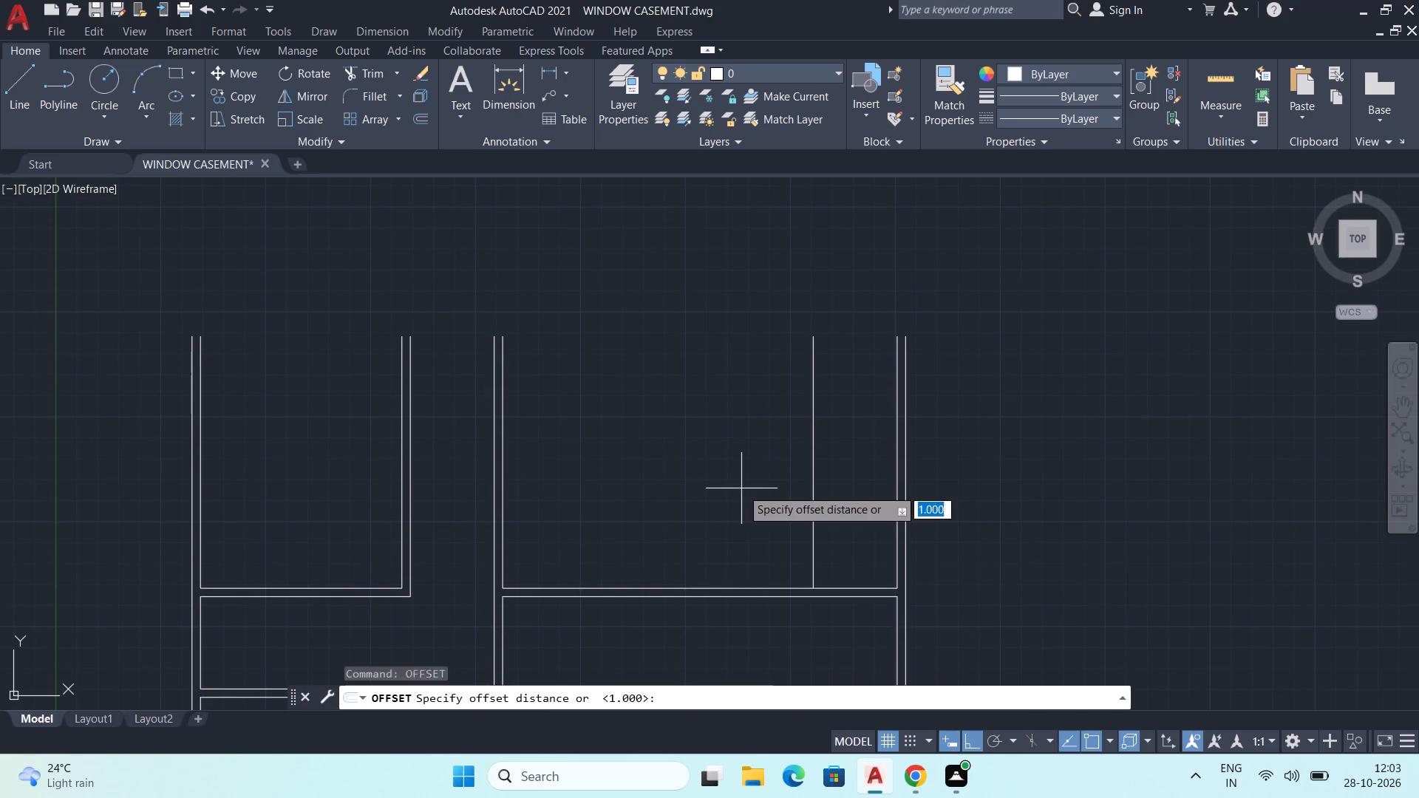
{"action": "key", "text": "1"}
{"action": "key", "text": "Return"}
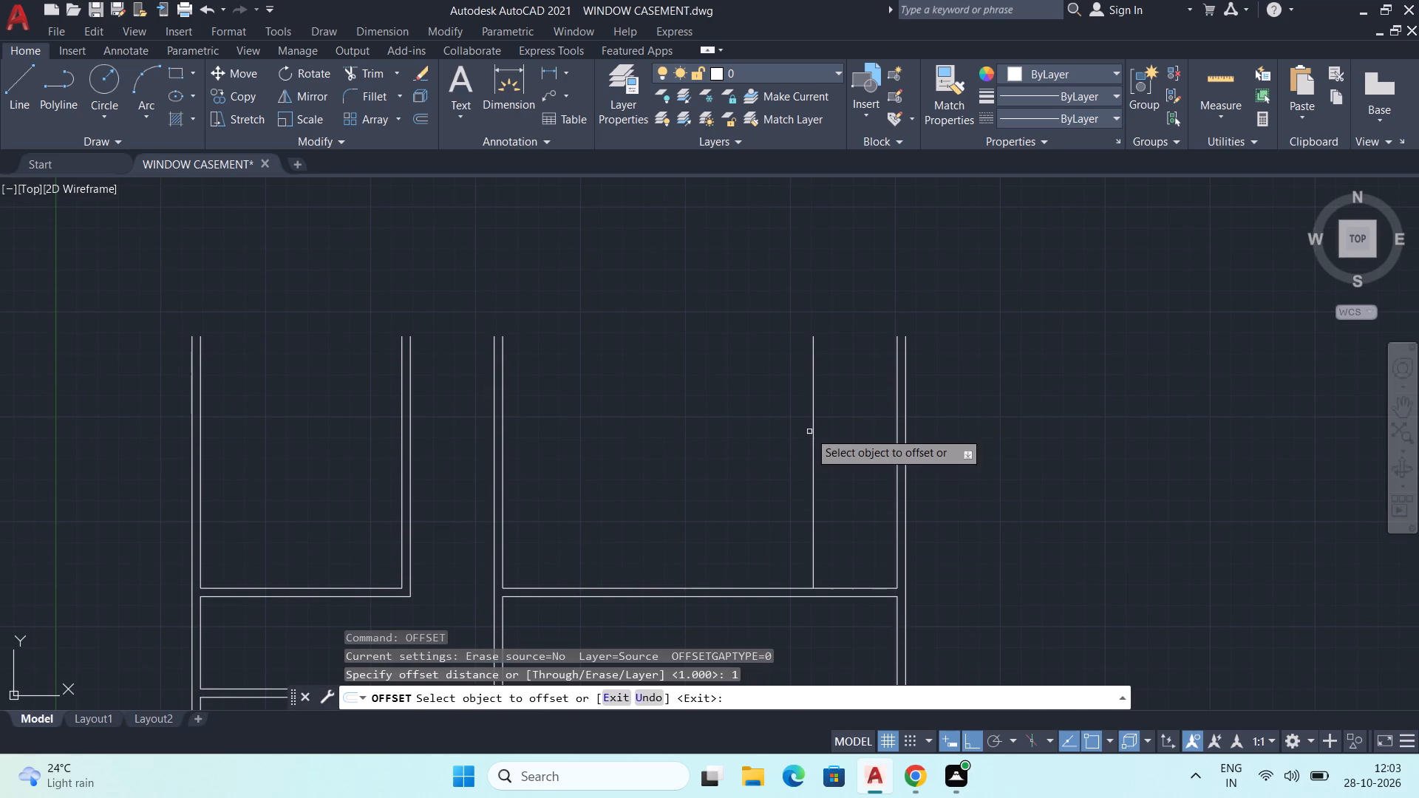
{"action": "left_click_drag", "start_coordinate": [814, 480], "coordinate": [806, 480]}
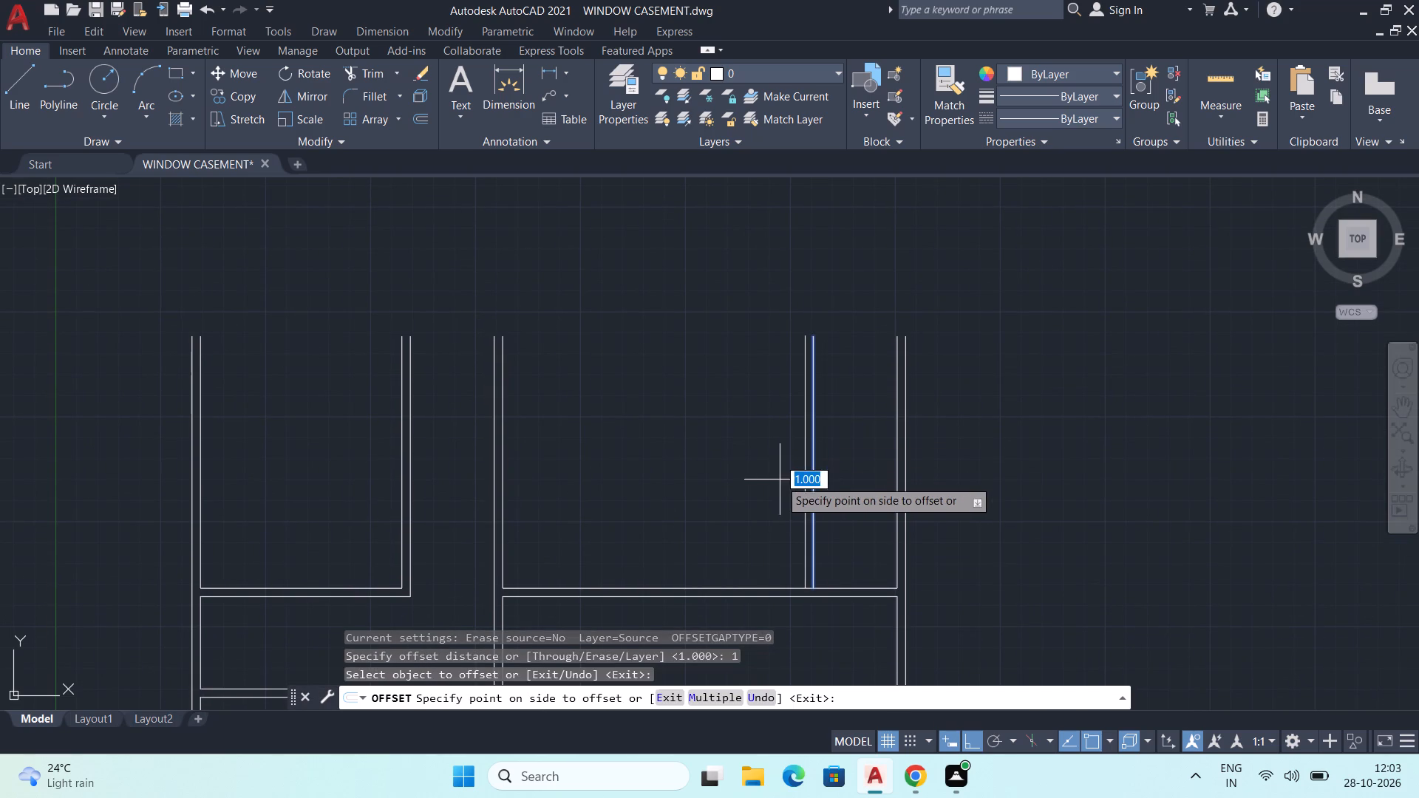
{"action": "left_click", "coordinate": [780, 480]}
{"action": "key", "text": "space"}
Trim the upper web's top line between the two lines of the vertical wall nearest the right side.
{"action": "key", "text": "t"}
{"action": "key", "text": "r"}
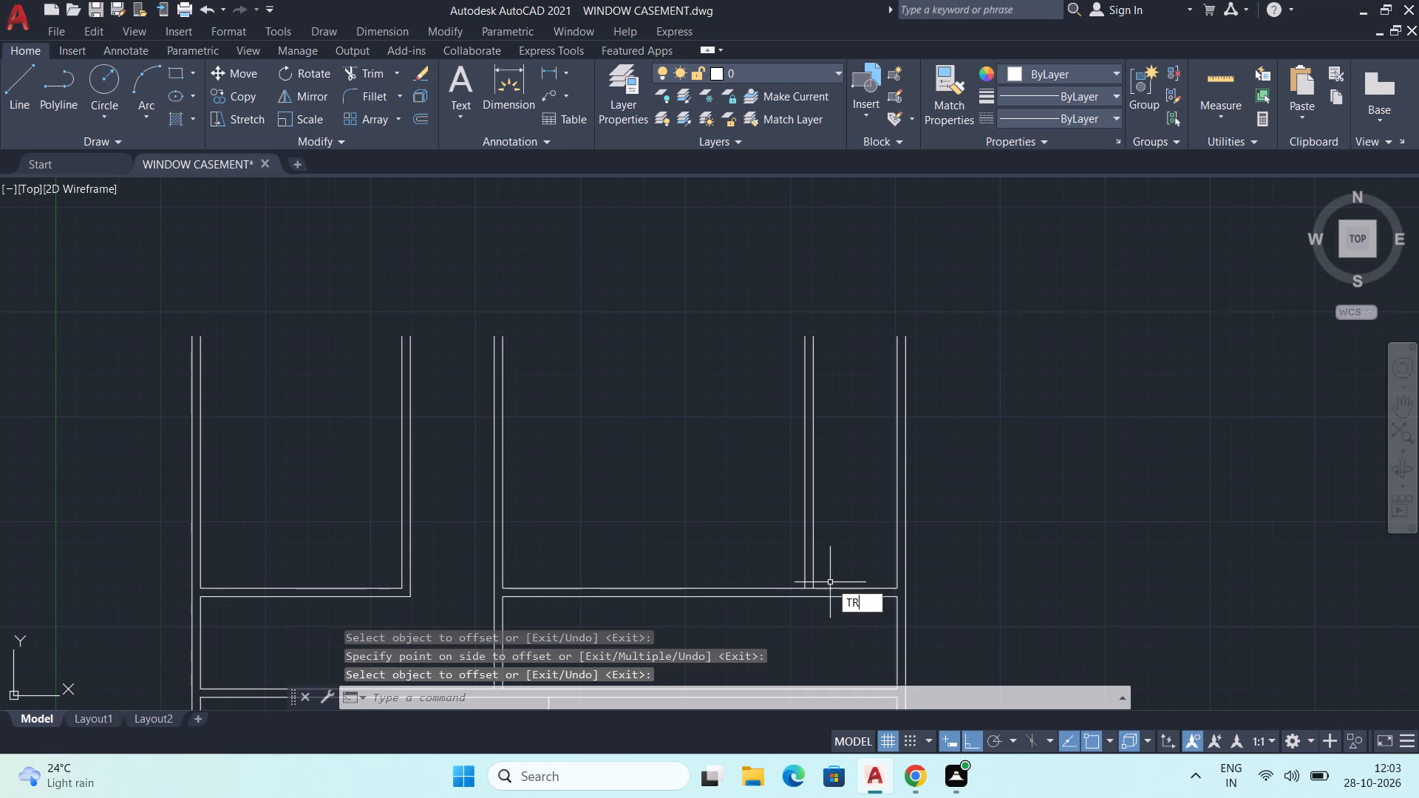
{"action": "key", "text": "Return"}
{"action": "scroll", "coordinate": [823, 601], "scroll_direction": "up", "scroll_amount": 2}
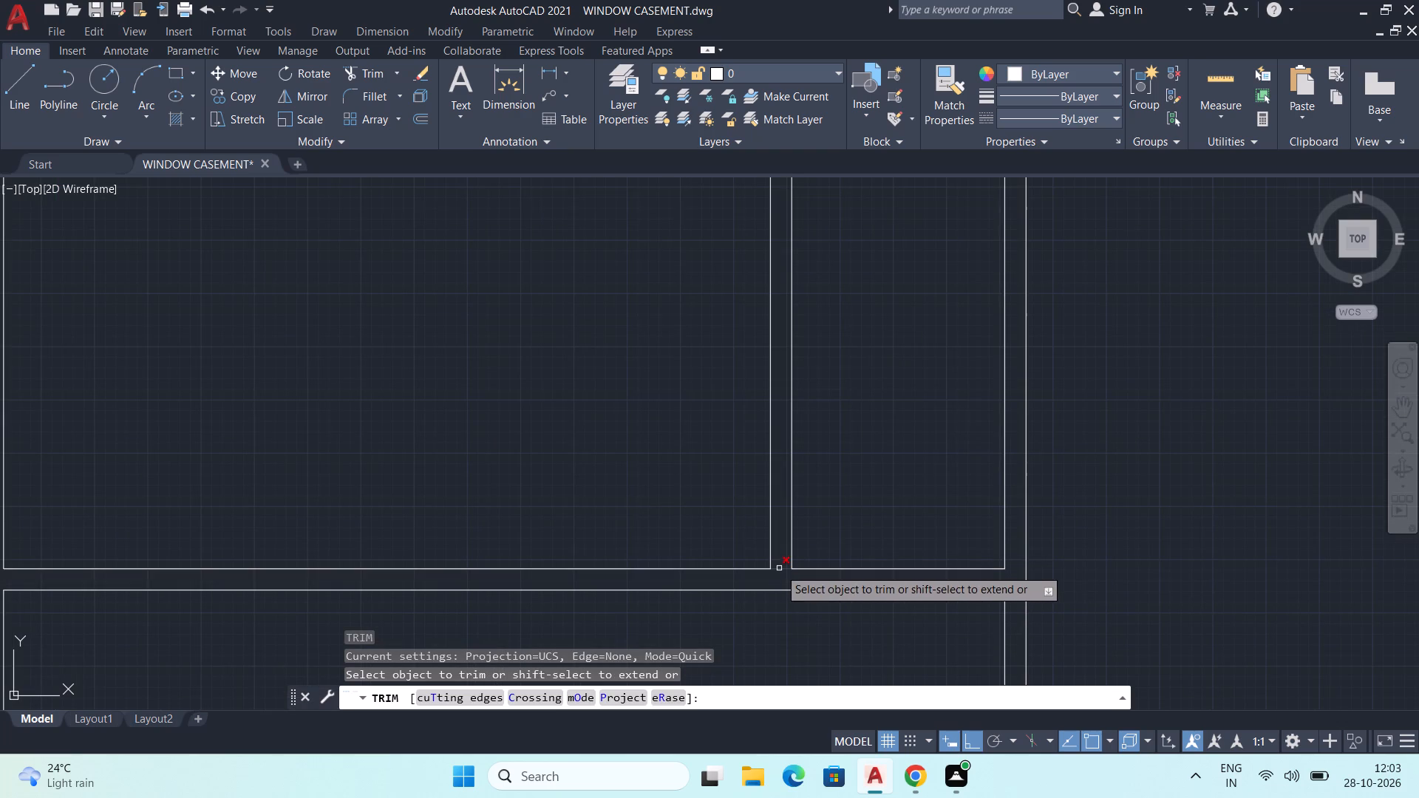
{"action": "left_click", "coordinate": [779, 568]}
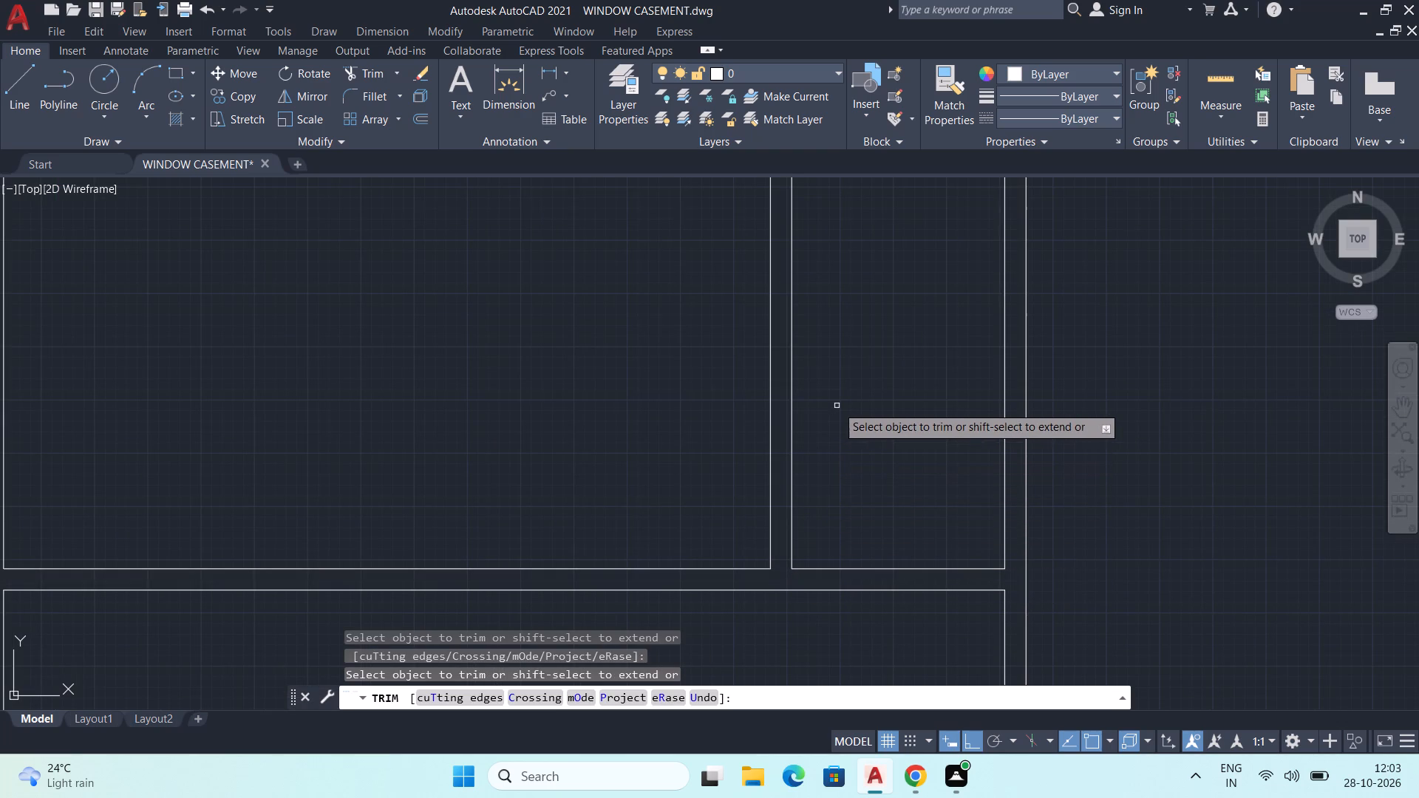
{"action": "key", "text": "space"}
Stretch the lower ends of that right inner wall's two lines down 12 mm to the lower web's top line.
{"action": "scroll", "coordinate": [843, 398], "scroll_direction": "down", "scroll_amount": 3}
{"action": "middle_click_drag", "start_coordinate": [838, 404], "coordinate": [819, 383]}
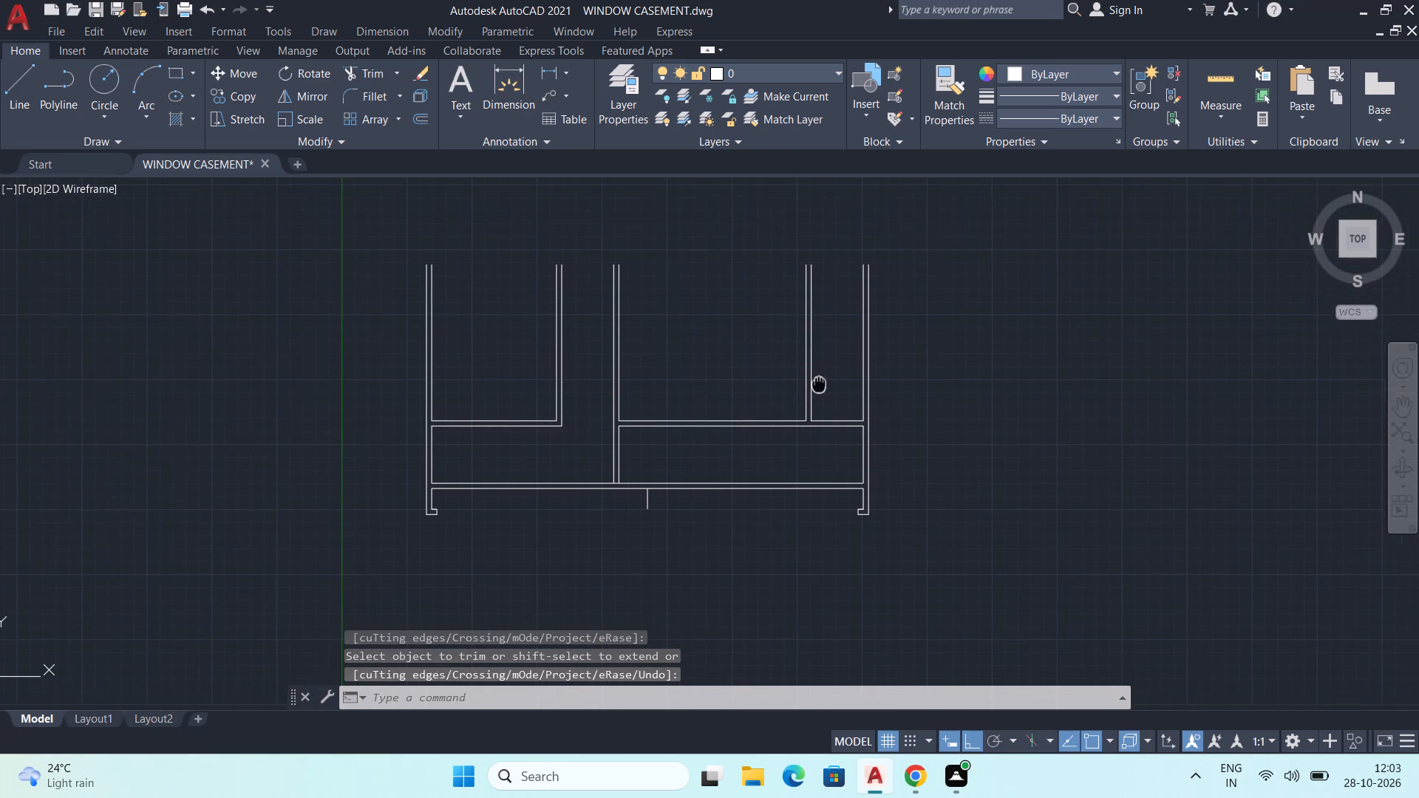
{"action": "middle_click_drag", "start_coordinate": [819, 383], "coordinate": [826, 381]}
{"action": "scroll", "coordinate": [800, 446], "scroll_direction": "up", "scroll_amount": 1}
{"action": "middle_click_drag", "start_coordinate": [808, 446], "coordinate": [809, 465]}
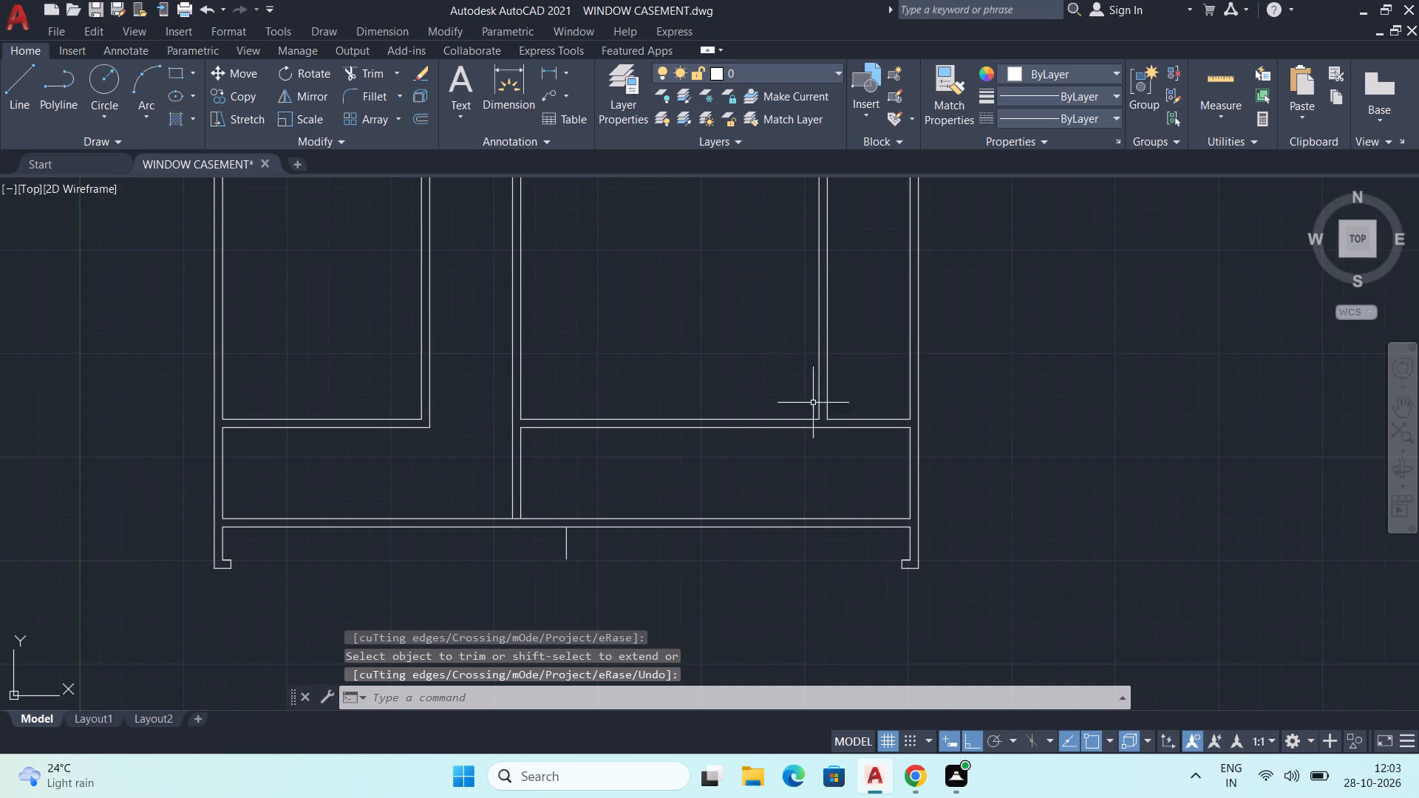
{"action": "left_click", "coordinate": [820, 381]}
{"action": "scroll", "coordinate": [816, 419], "scroll_direction": "up", "scroll_amount": 2}
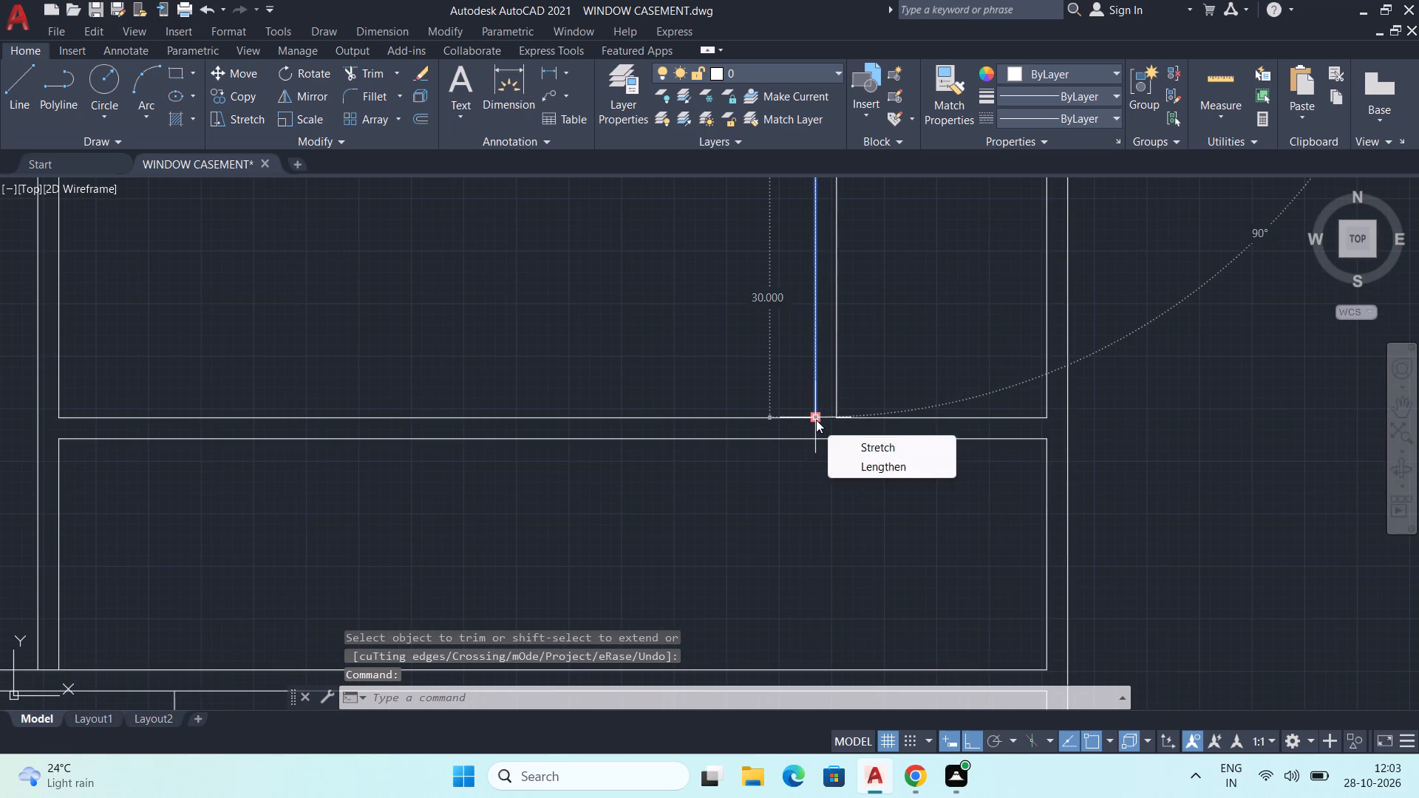
{"action": "left_click", "coordinate": [816, 420]}
{"action": "middle_click_drag", "start_coordinate": [814, 616], "coordinate": [834, 497]}
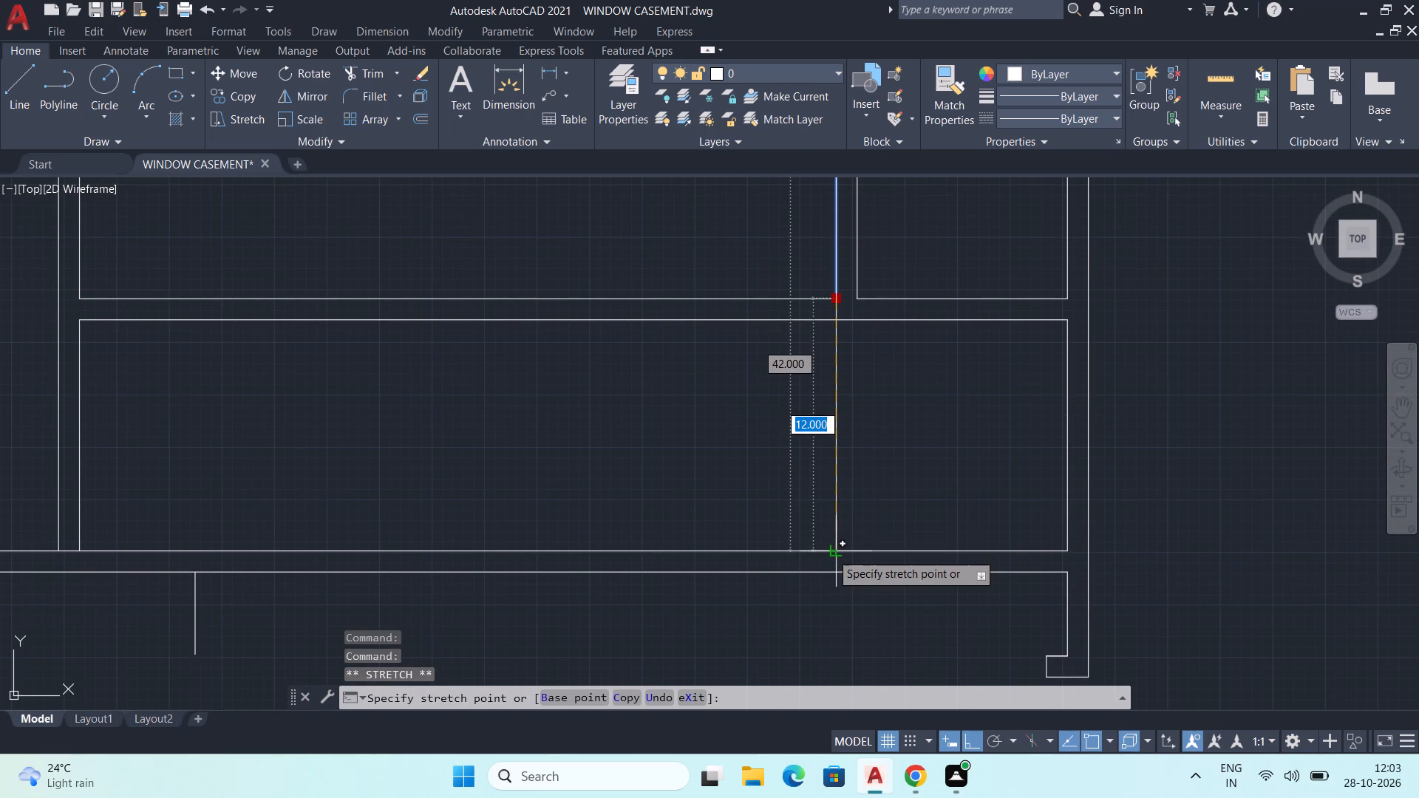
{"action": "left_click", "coordinate": [839, 553]}
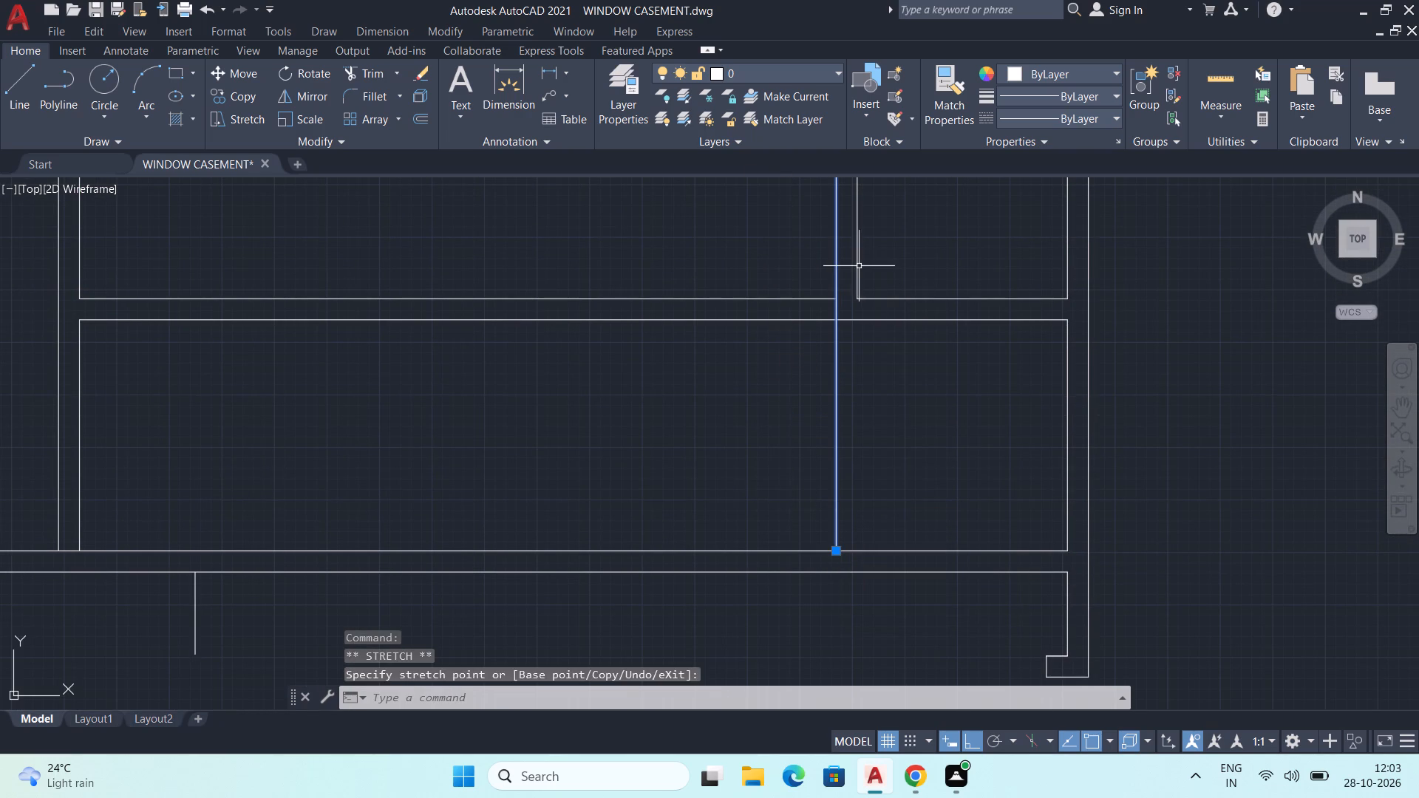
{"action": "left_click", "coordinate": [856, 254]}
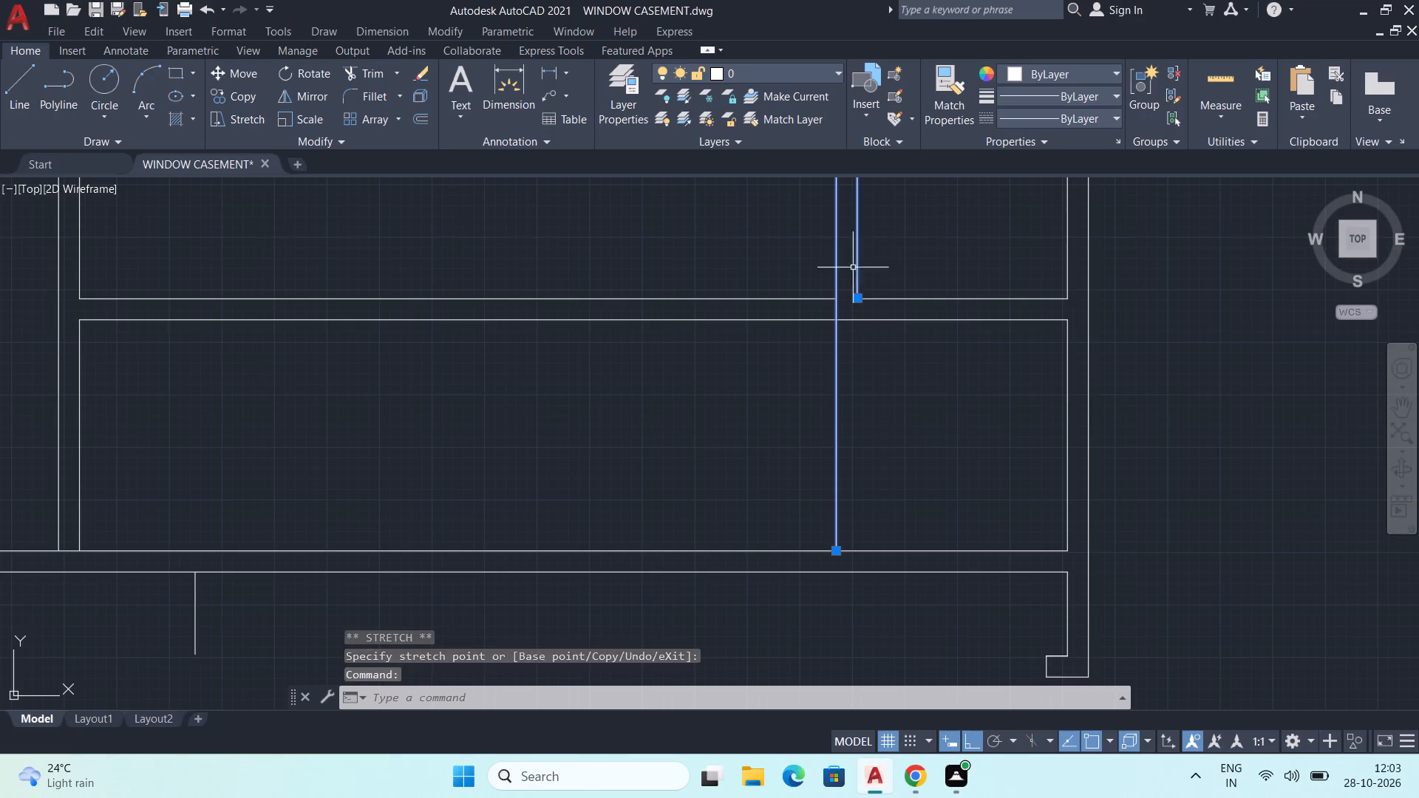
{"action": "left_click", "coordinate": [857, 299]}
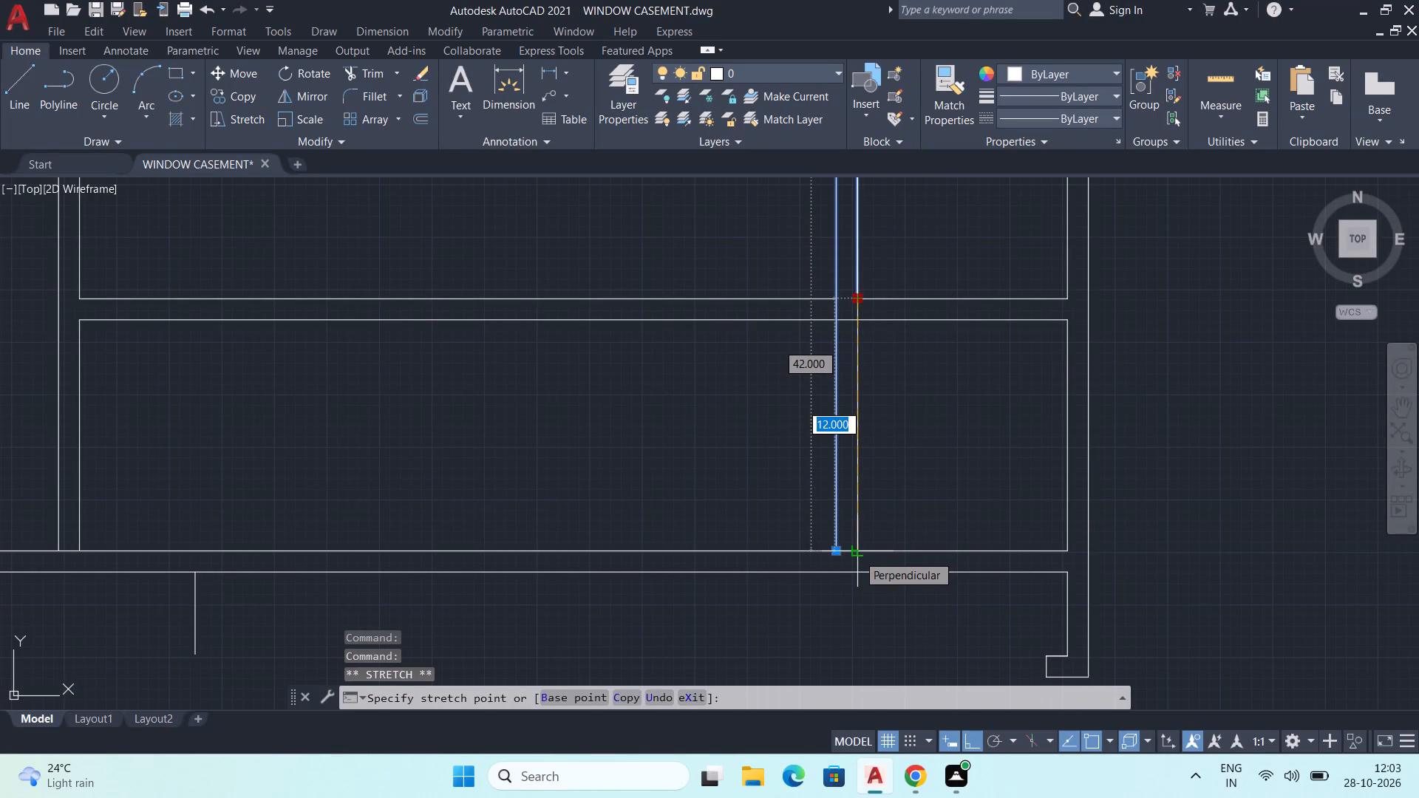
{"action": "left_click", "coordinate": [857, 554]}
{"action": "key", "text": "Escape"}
{"action": "key", "text": "Escape"}
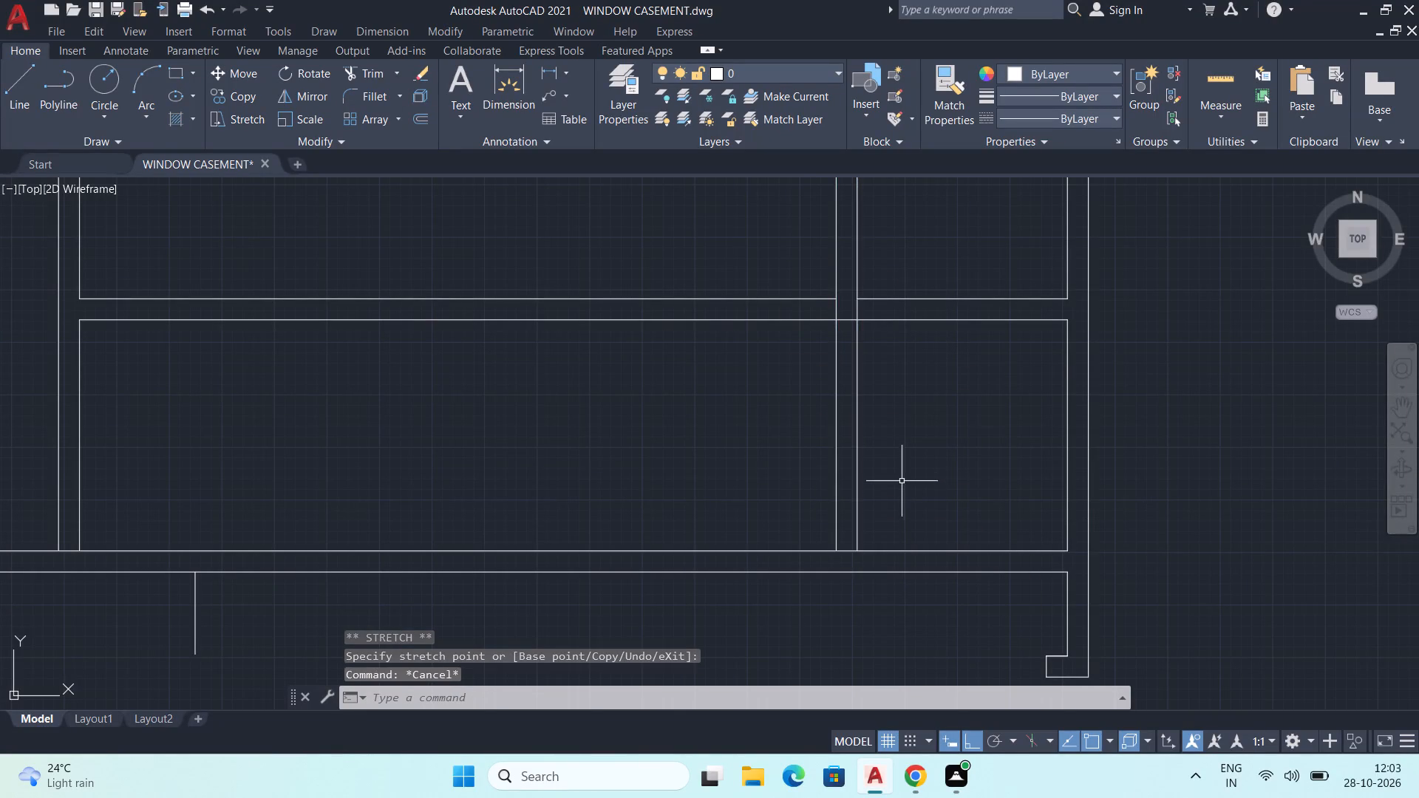
Examine the whole casement profile, from the open tops of the vertical walls down to the base and lips.
{"action": "scroll", "coordinate": [904, 463], "scroll_direction": "down", "scroll_amount": 2}
{"action": "middle_click_drag", "start_coordinate": [904, 463], "coordinate": [900, 612]}
{"action": "middle_click_drag", "start_coordinate": [920, 507], "coordinate": [921, 532]}
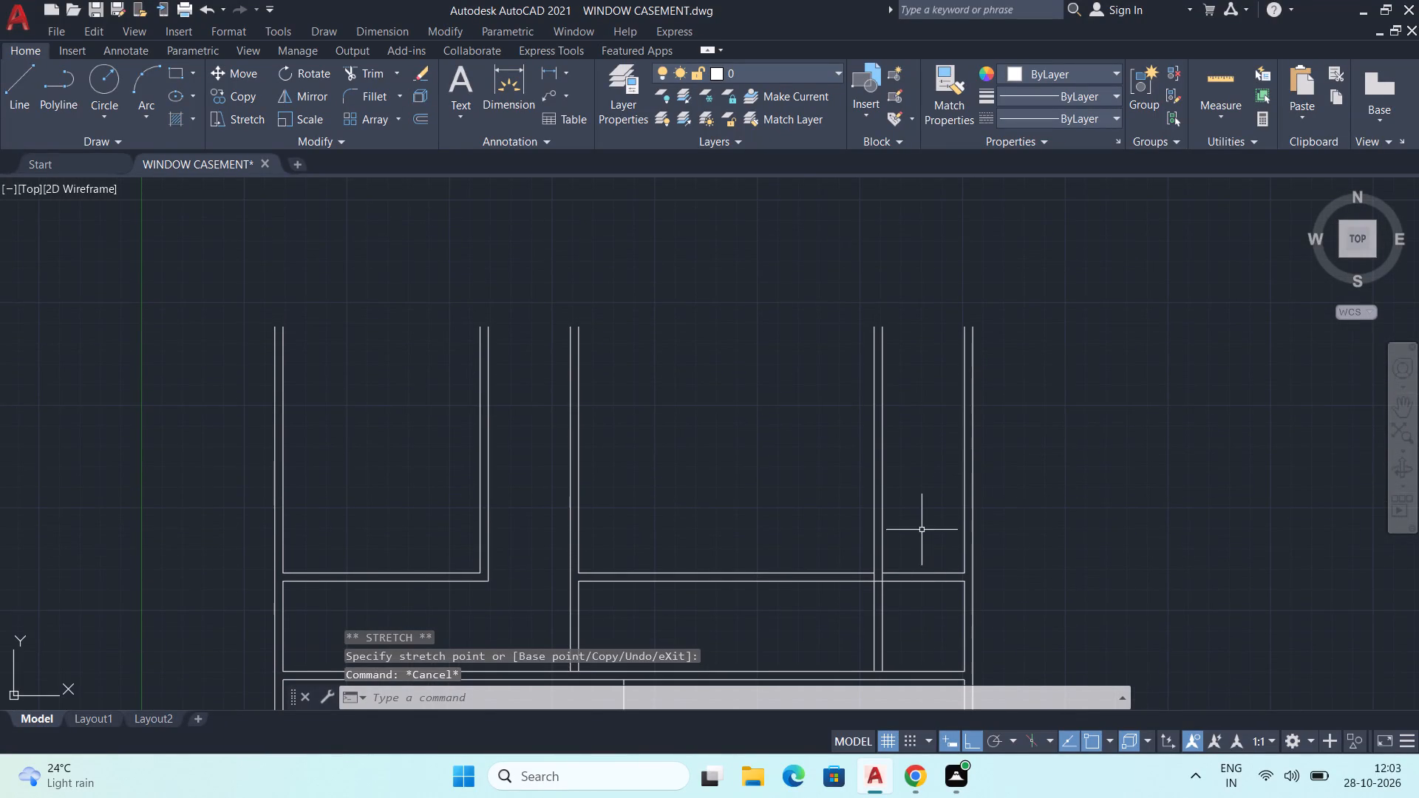
{"action": "middle_click_drag", "start_coordinate": [923, 530], "coordinate": [905, 533]}
{"action": "middle_click_drag", "start_coordinate": [870, 536], "coordinate": [875, 554]}
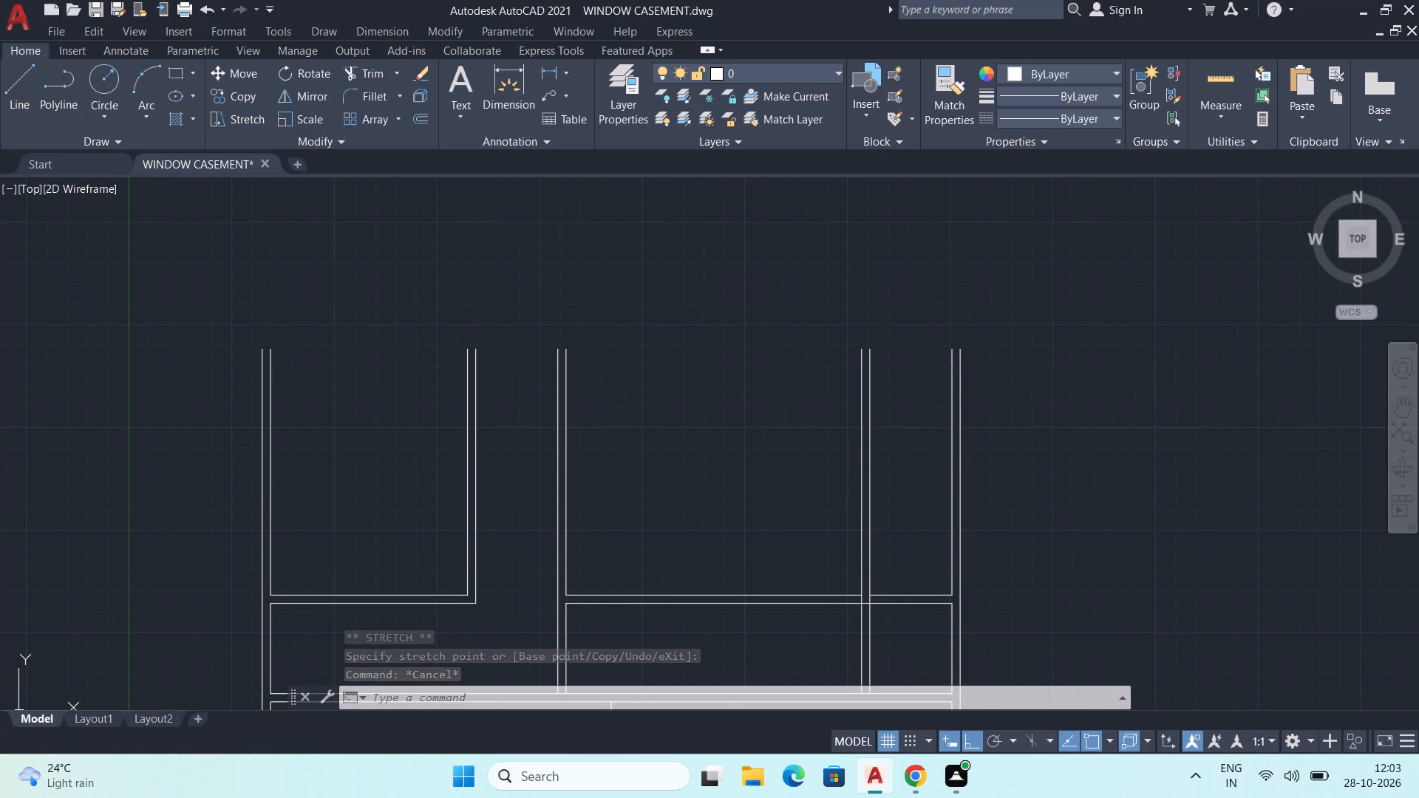
{"action": "middle_click_drag", "start_coordinate": [875, 554], "coordinate": [874, 556]}
{"action": "middle_click_drag", "start_coordinate": [896, 493], "coordinate": [894, 515]}
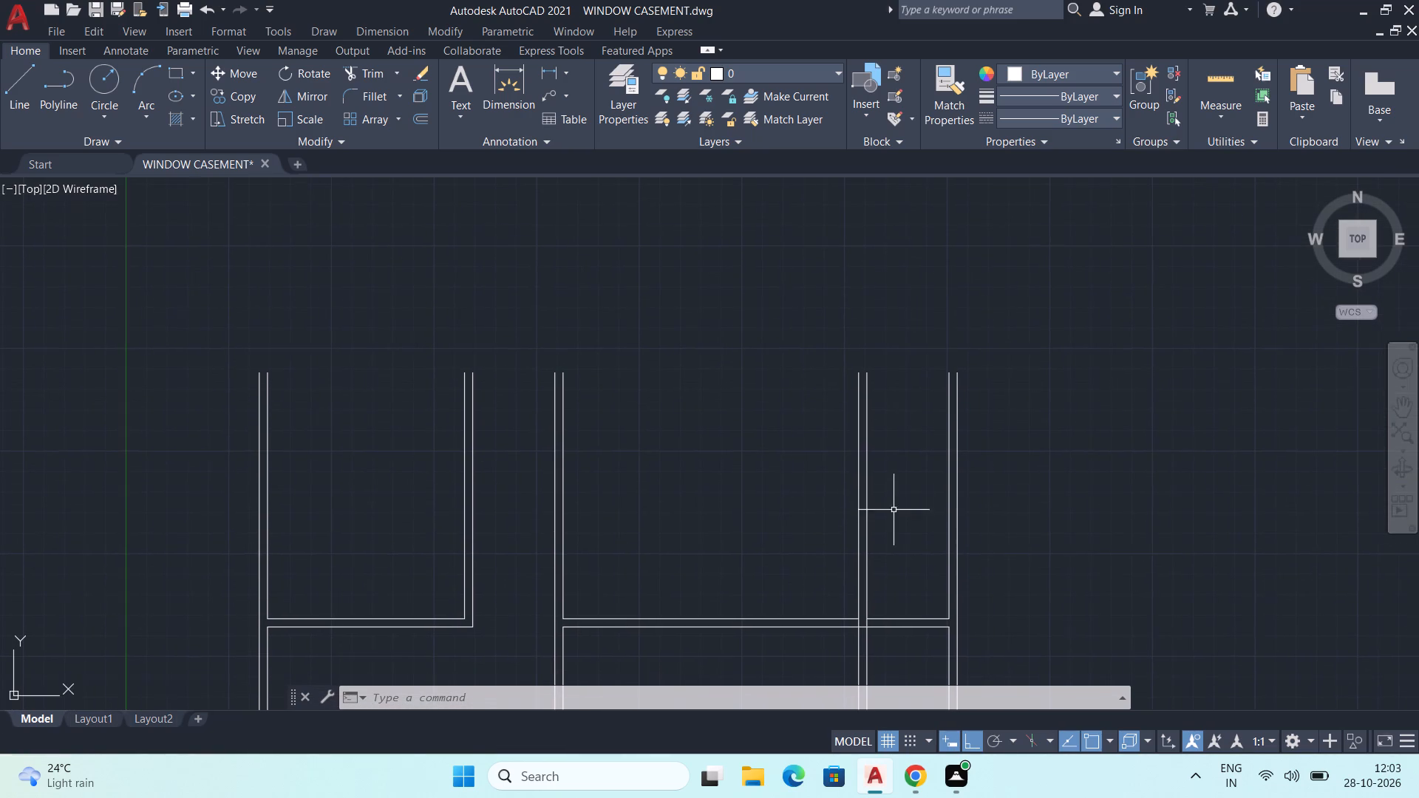
{"action": "middle_click_drag", "start_coordinate": [897, 479], "coordinate": [894, 497]}
{"action": "scroll", "coordinate": [897, 410], "scroll_direction": "down", "scroll_amount": 1}
{"action": "middle_click_drag", "start_coordinate": [907, 434], "coordinate": [856, 399]}
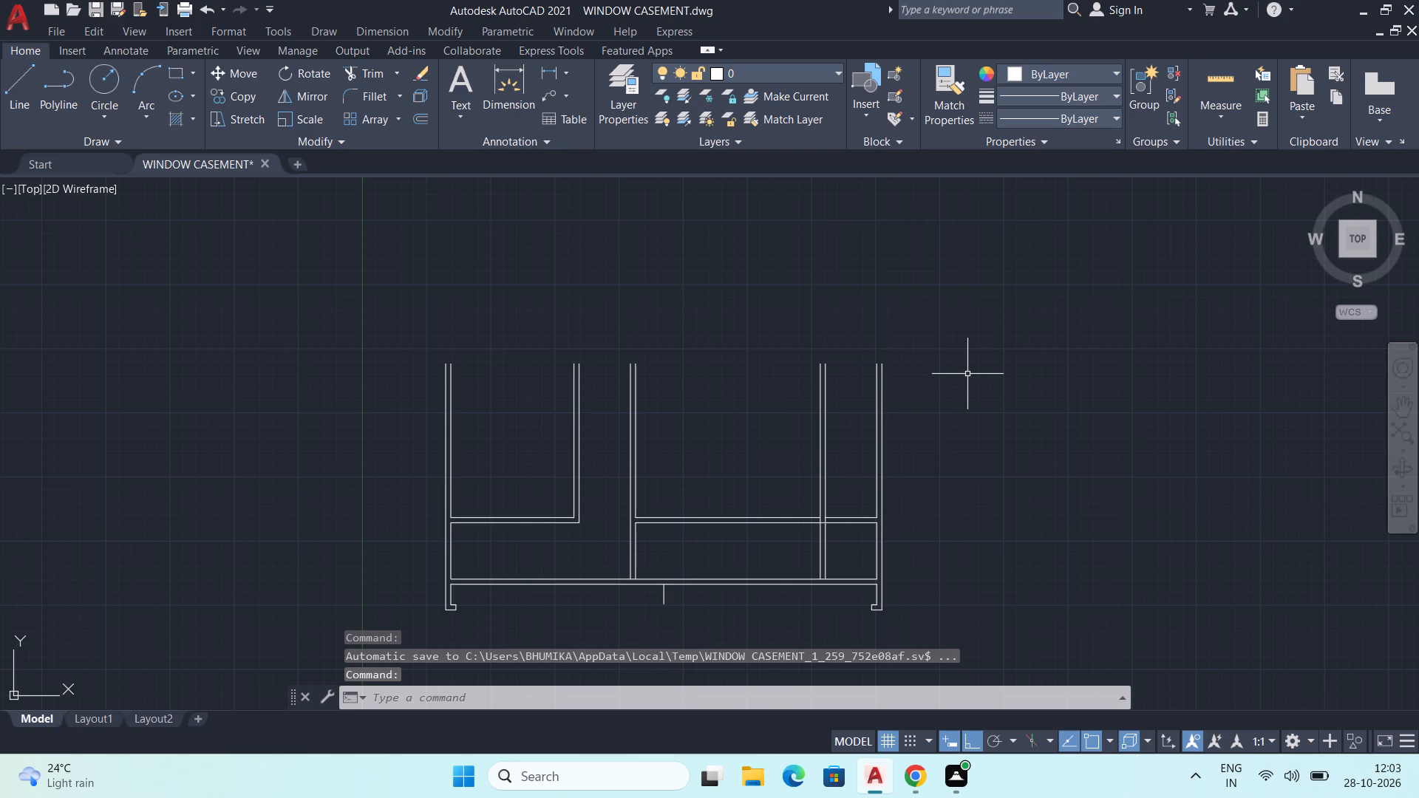
{"action": "middle_click_drag", "start_coordinate": [936, 421], "coordinate": [936, 425]}
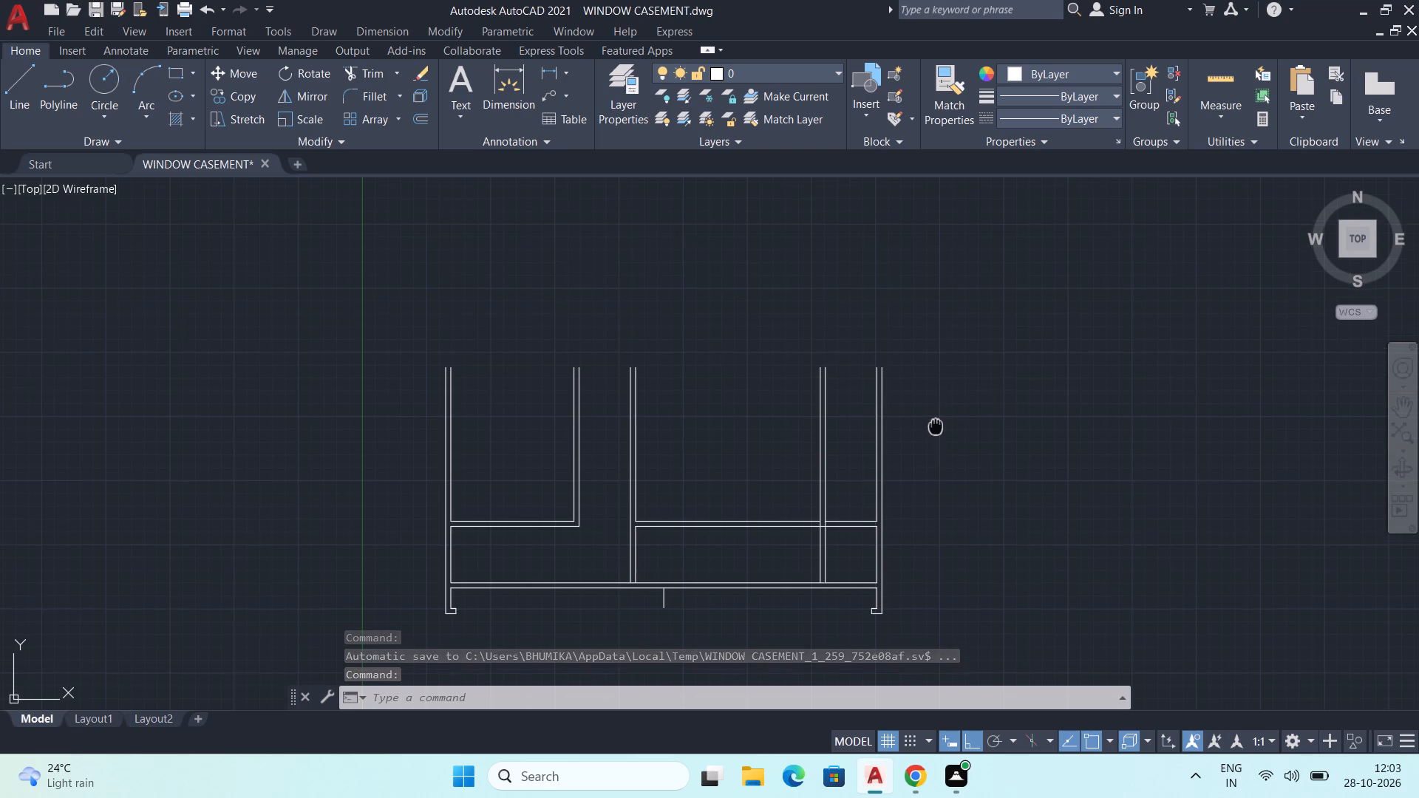
{"action": "middle_click_drag", "start_coordinate": [936, 425], "coordinate": [936, 391]}
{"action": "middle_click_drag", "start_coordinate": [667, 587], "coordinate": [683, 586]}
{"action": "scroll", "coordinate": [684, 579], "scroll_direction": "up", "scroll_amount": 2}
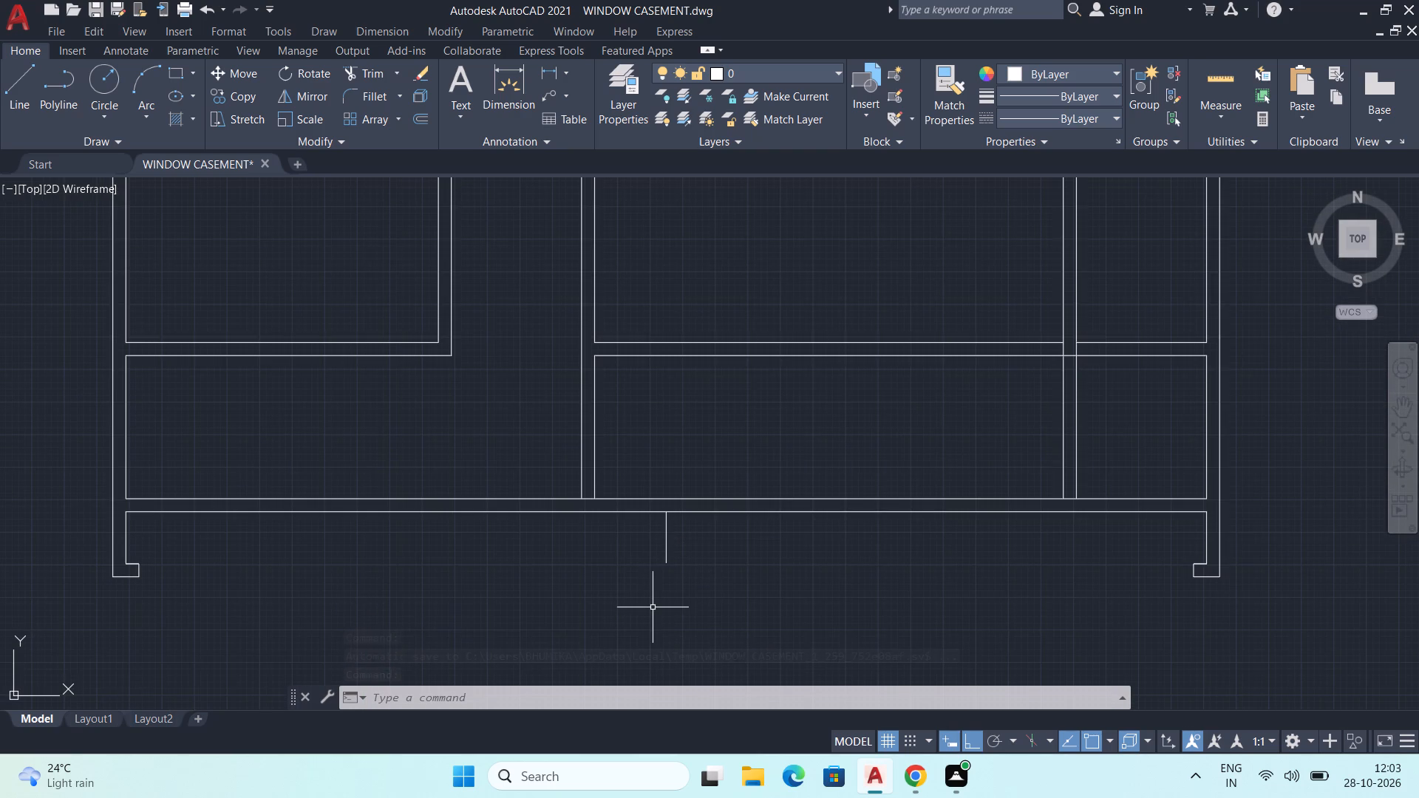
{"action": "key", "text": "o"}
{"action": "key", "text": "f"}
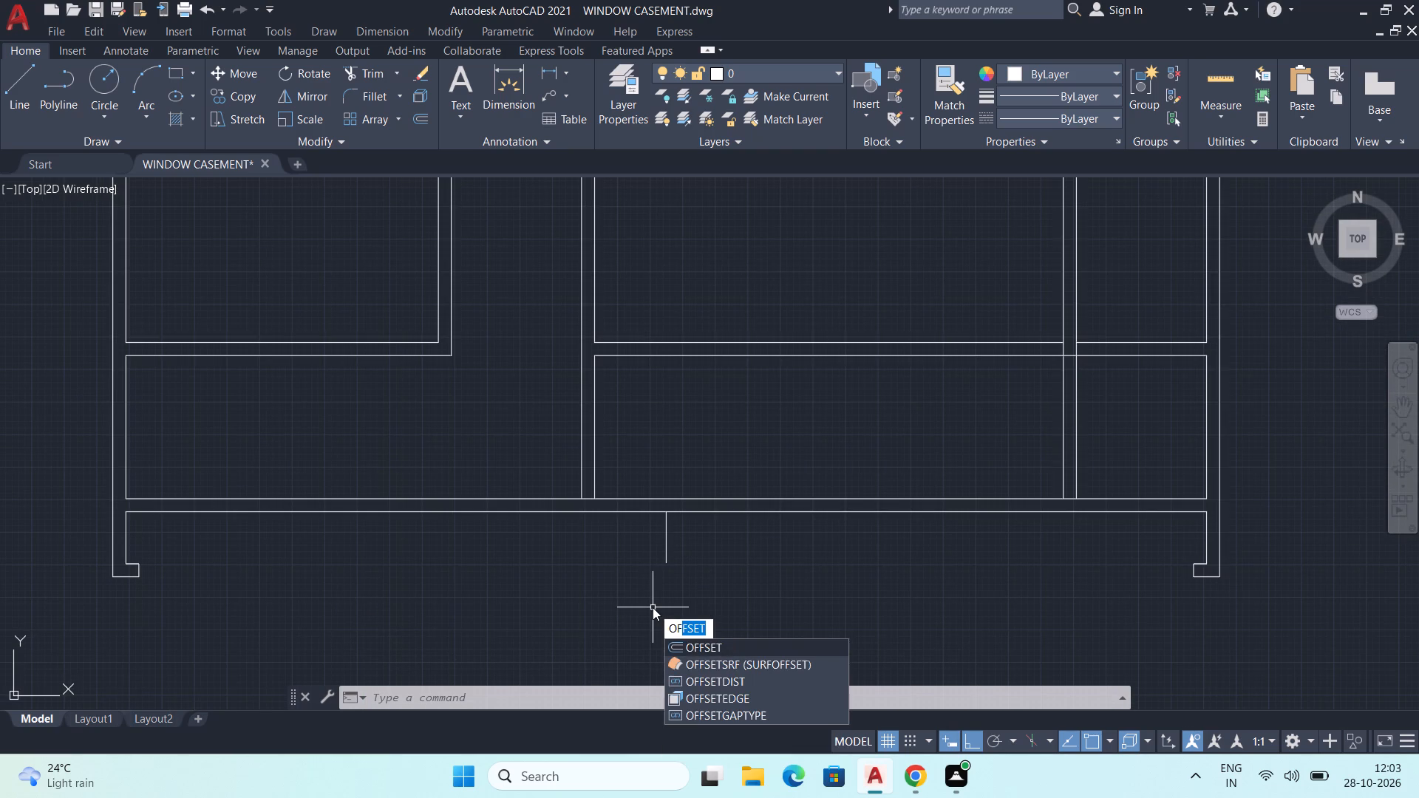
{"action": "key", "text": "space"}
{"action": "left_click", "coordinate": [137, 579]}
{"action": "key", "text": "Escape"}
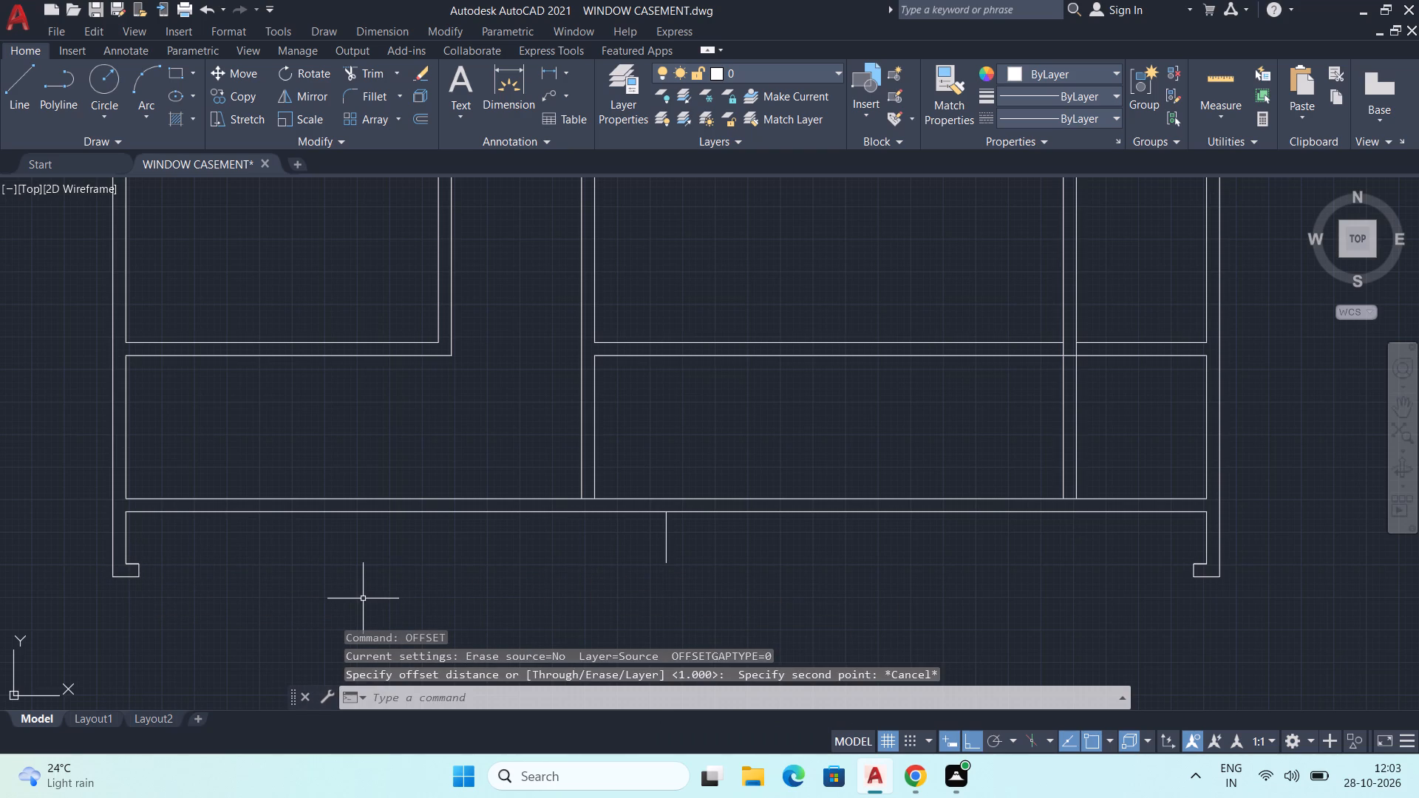
Draw a horizontal line joining the bottom inner corners of the left and right lower lips.
{"action": "key", "text": "l"}
{"action": "key", "text": "Return"}
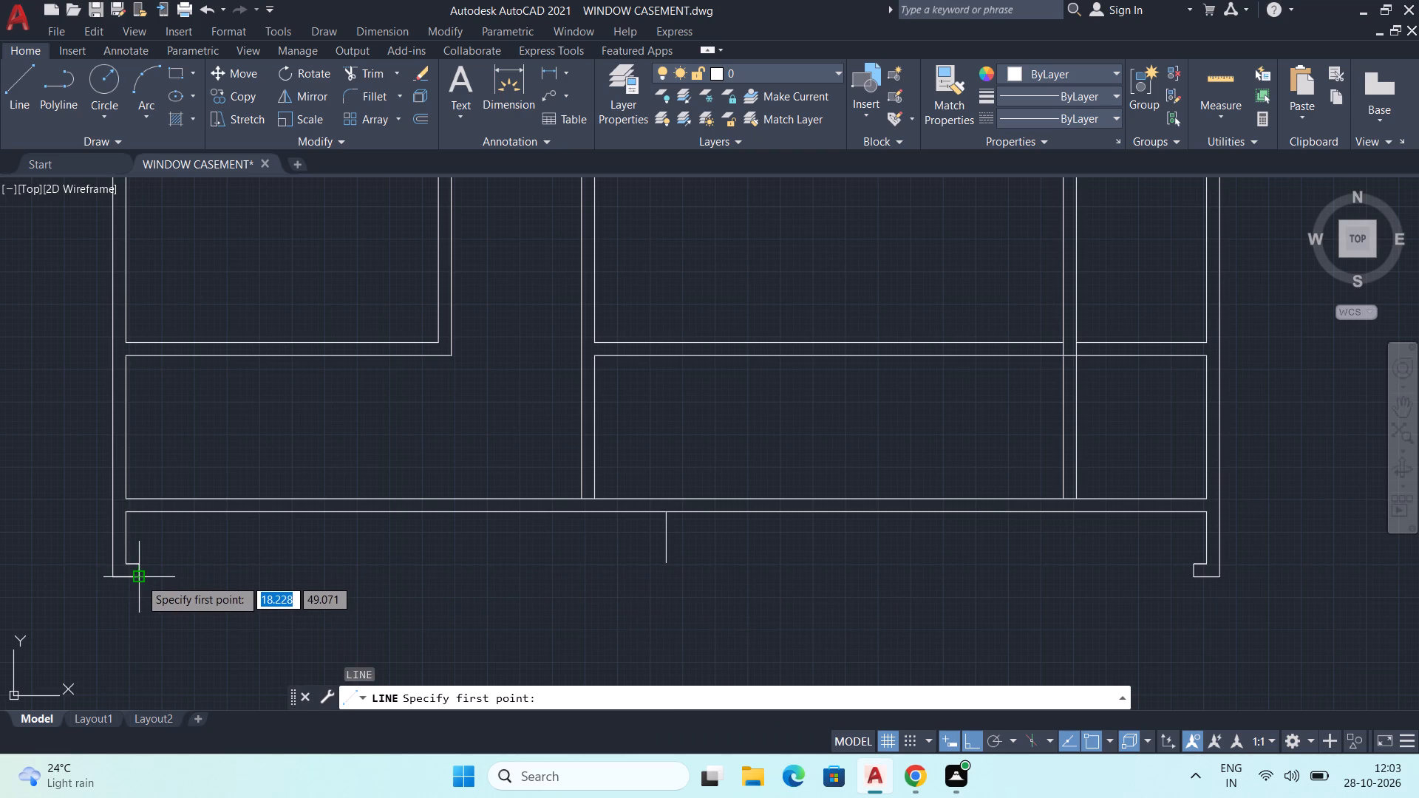
{"action": "left_click", "coordinate": [139, 580]}
{"action": "middle_click_drag", "start_coordinate": [749, 625], "coordinate": [738, 625]}
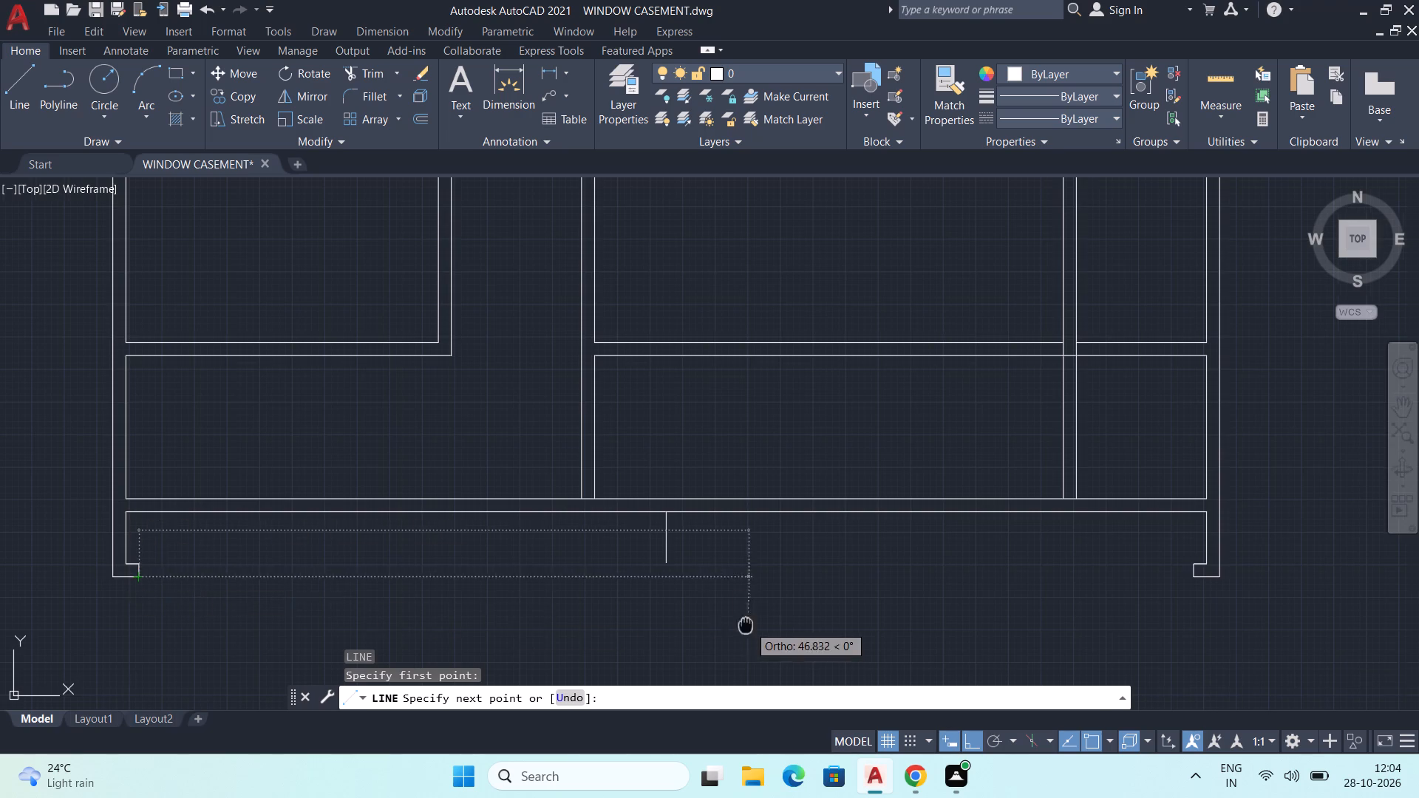
{"action": "middle_click_drag", "start_coordinate": [738, 625], "coordinate": [610, 642]}
{"action": "left_click", "coordinate": [1054, 594]}
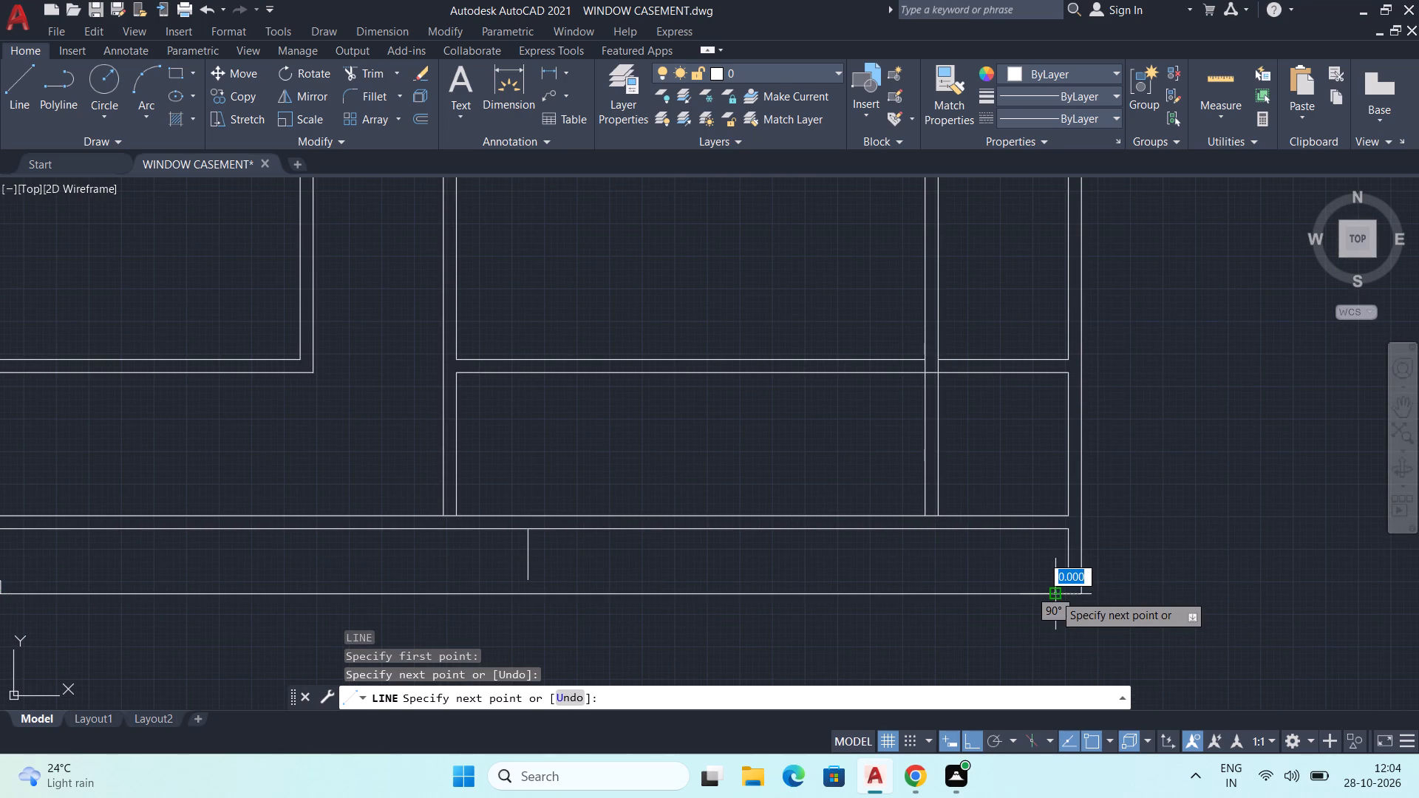
{"action": "key", "text": "Escape"}
Draw an 81 mm horizontal line joining the upper inner corners of the two lower lips.
{"action": "middle_click_drag", "start_coordinate": [685, 614], "coordinate": [894, 606]}
{"action": "key", "text": "space"}
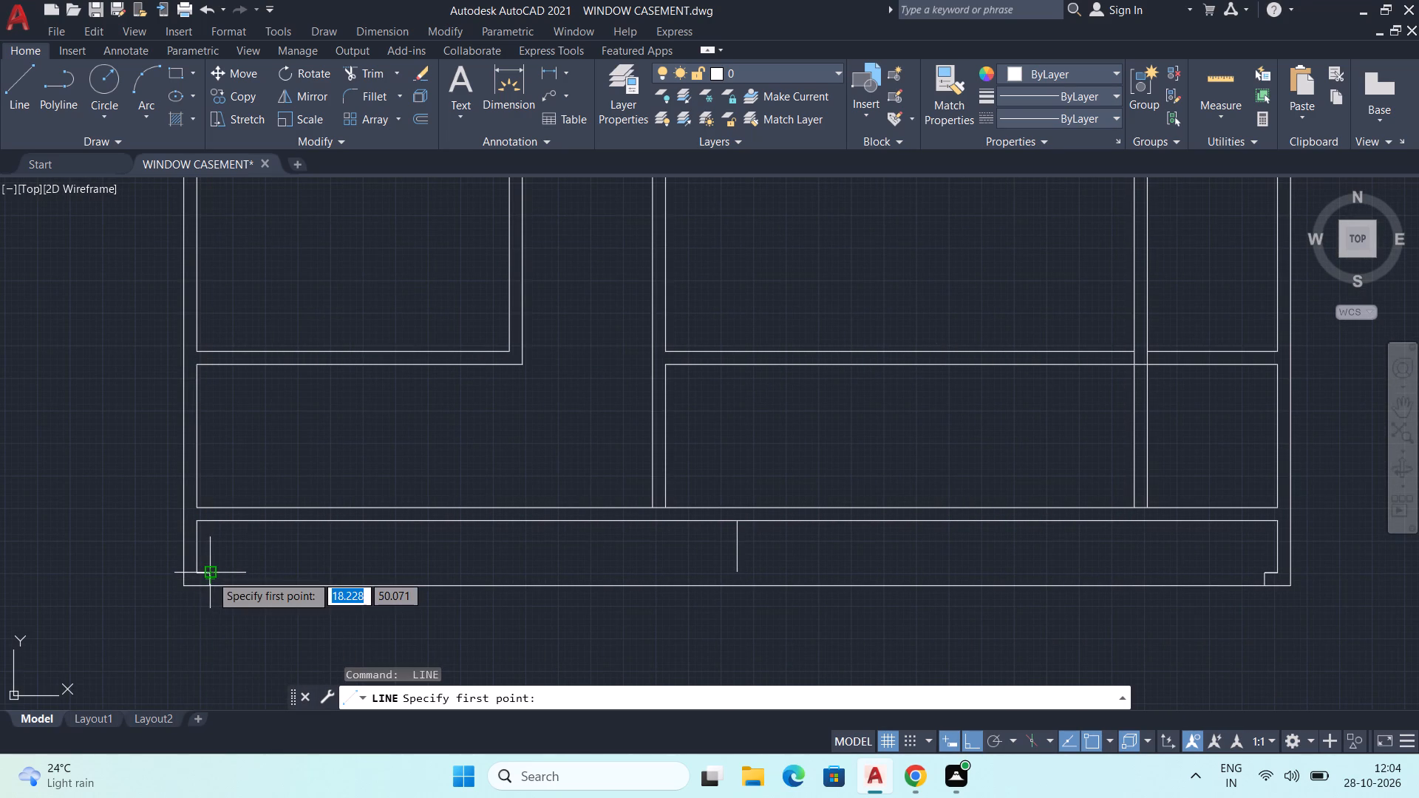
{"action": "left_click", "coordinate": [211, 575]}
{"action": "middle_click_drag", "start_coordinate": [639, 556], "coordinate": [392, 562]}
{"action": "middle_click_drag", "start_coordinate": [988, 577], "coordinate": [804, 583]}
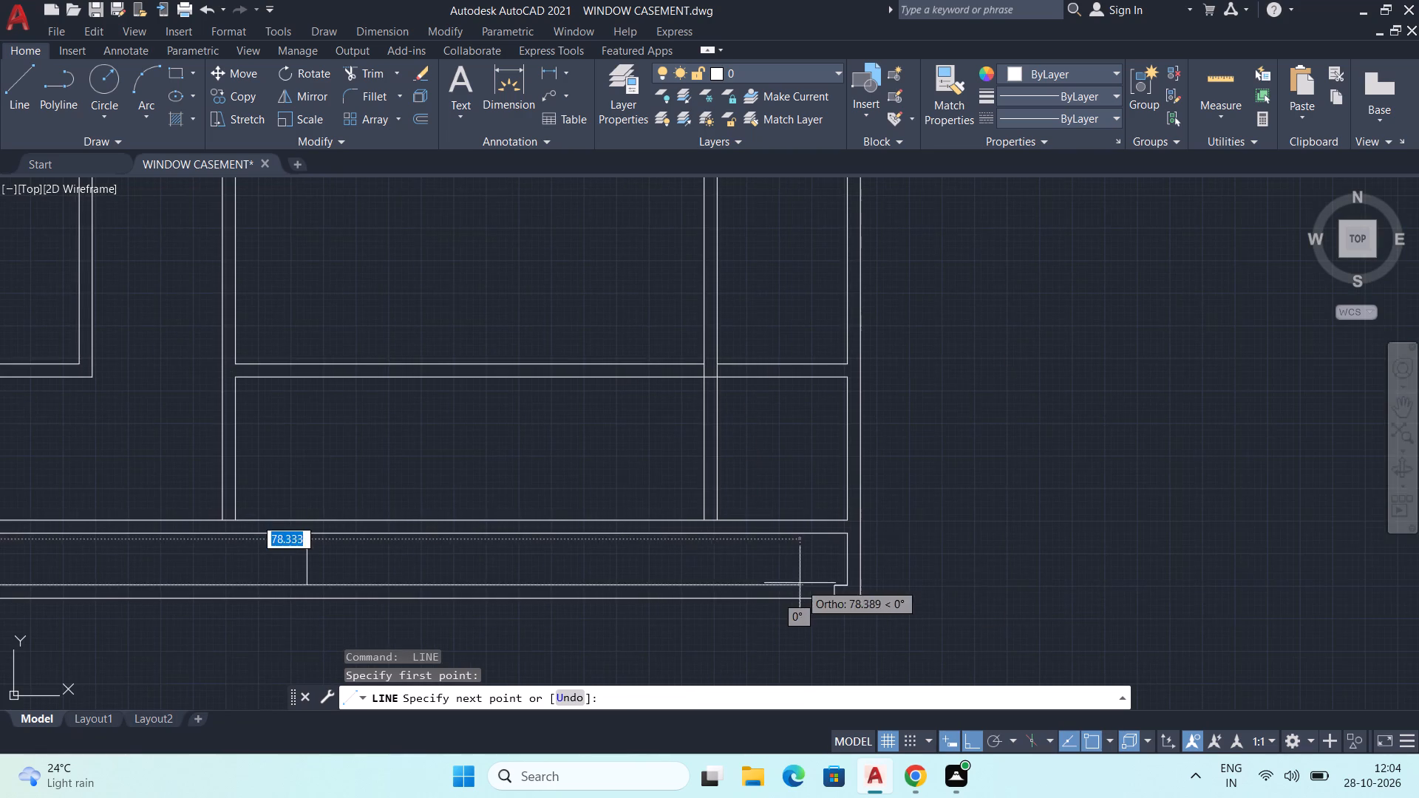
{"action": "scroll", "coordinate": [806, 582], "scroll_direction": "up", "scroll_amount": 2}
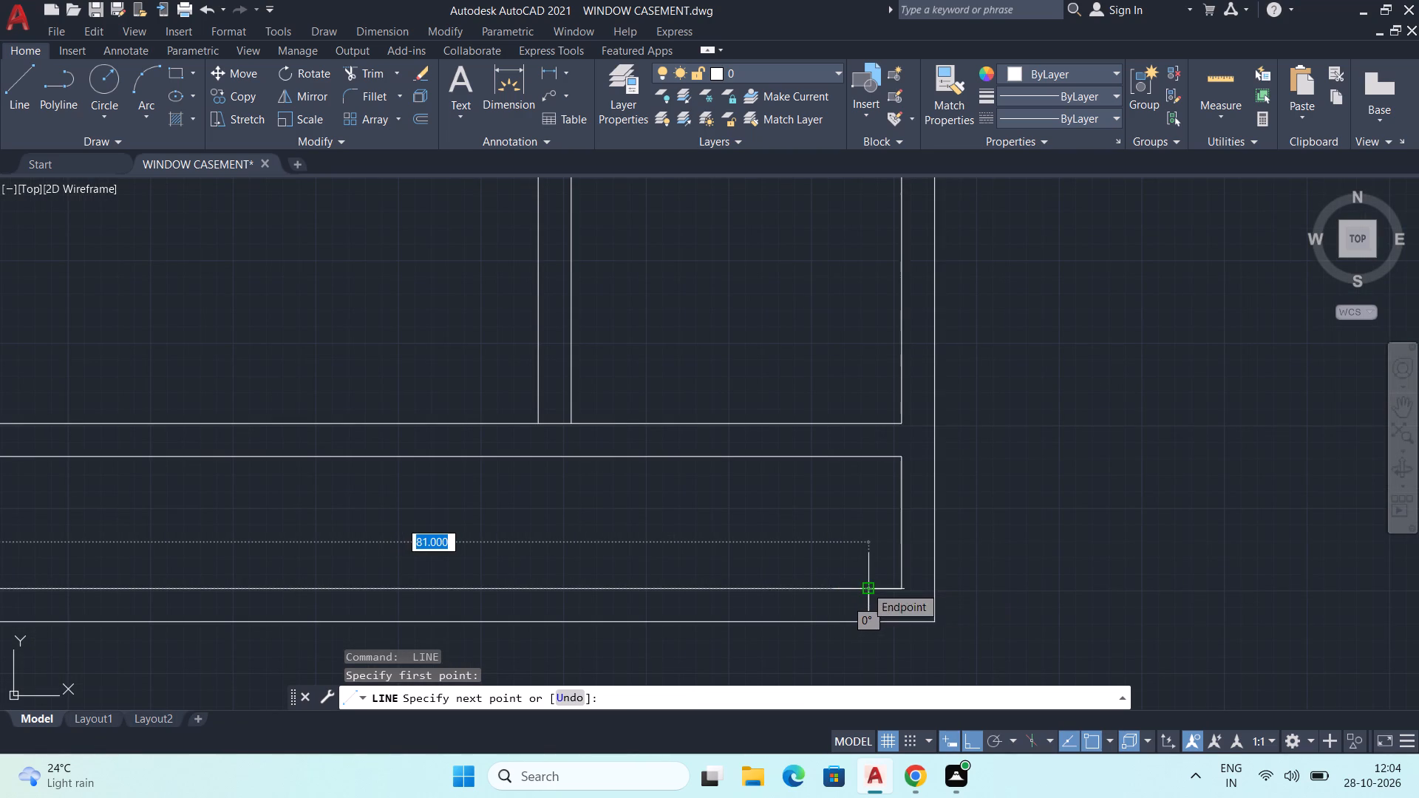
{"action": "left_click", "coordinate": [865, 586]}
{"action": "key", "text": "Escape"}
Offset the short vertical centre line below the base 0.5 mm to both its right and left sides.
{"action": "scroll", "coordinate": [865, 584], "scroll_direction": "down", "scroll_amount": 2}
{"action": "middle_click_drag", "start_coordinate": [468, 537], "coordinate": [633, 562]}
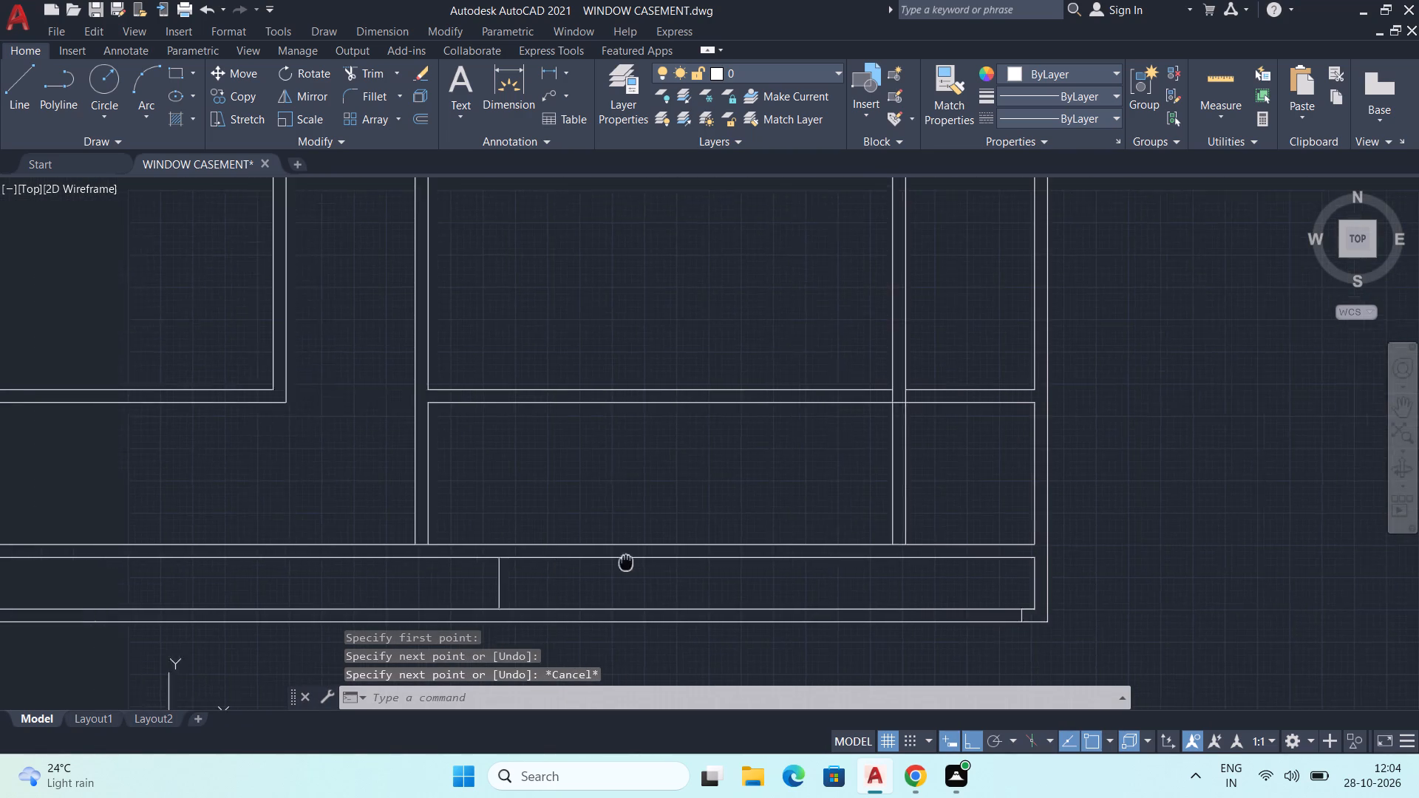
{"action": "middle_click_drag", "start_coordinate": [633, 562], "coordinate": [642, 563]}
{"action": "middle_click_drag", "start_coordinate": [587, 594], "coordinate": [661, 592]}
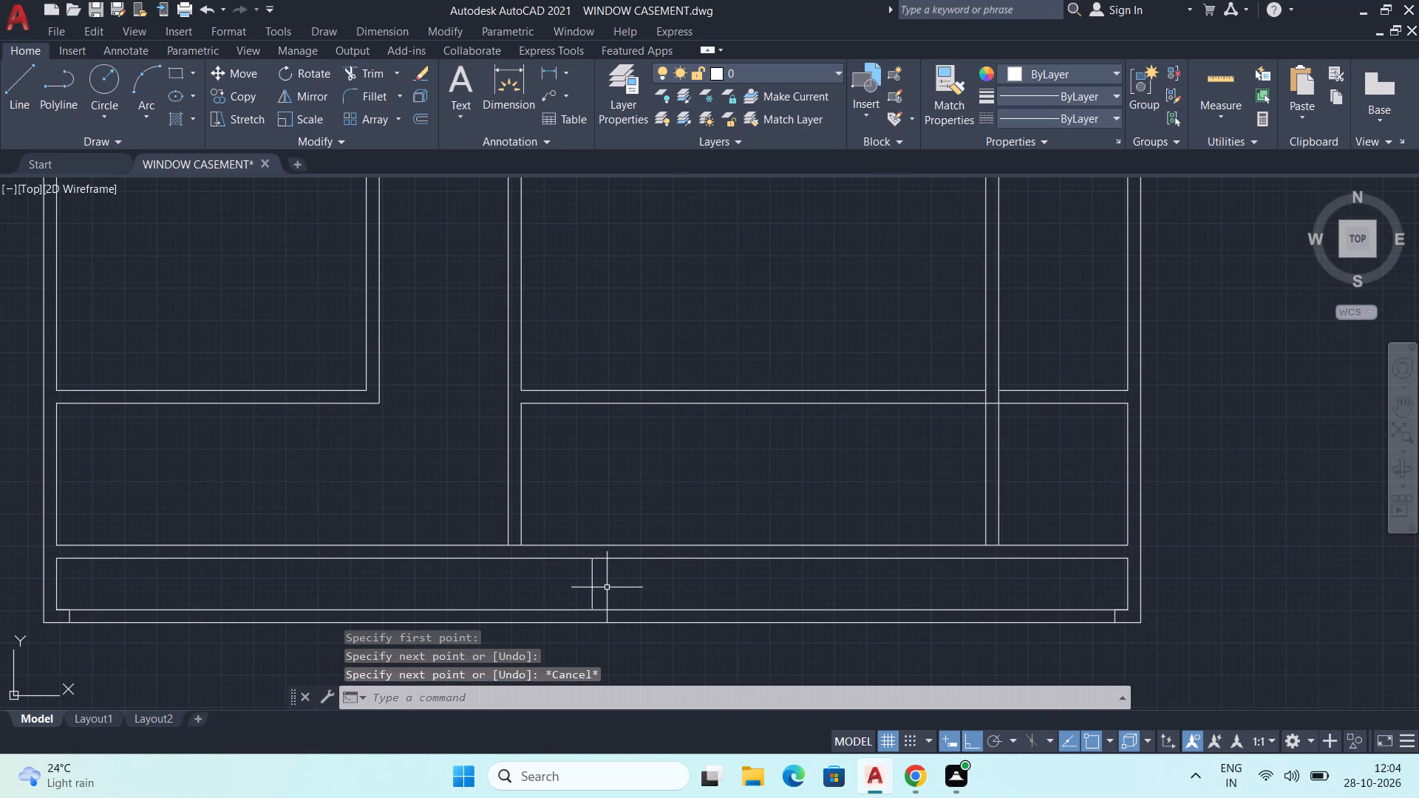
{"action": "scroll", "coordinate": [609, 592], "scroll_direction": "up", "scroll_amount": 2}
{"action": "middle_click_drag", "start_coordinate": [618, 597], "coordinate": [599, 539]}
{"action": "scroll", "coordinate": [599, 518], "scroll_direction": "down", "scroll_amount": 1}
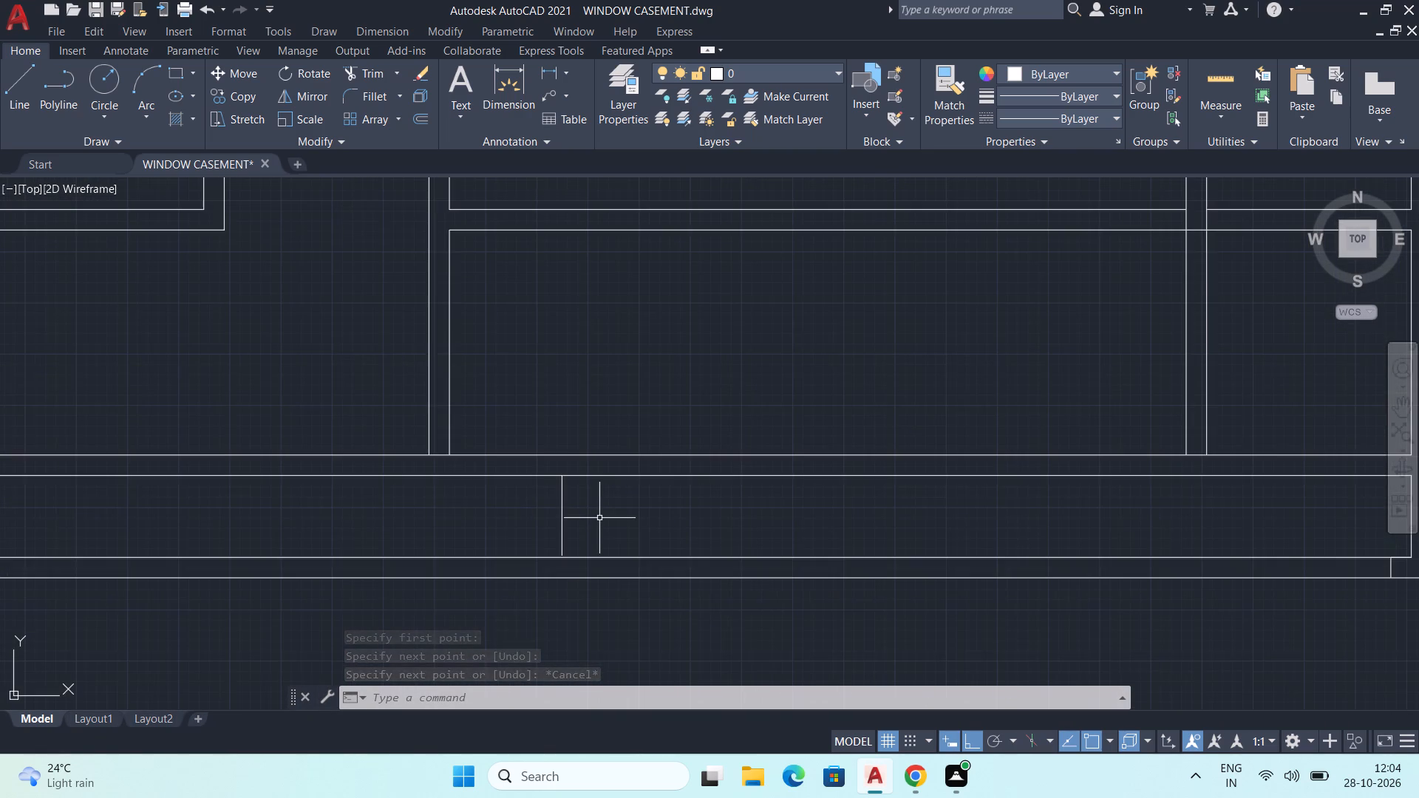
{"action": "scroll", "coordinate": [599, 518], "scroll_direction": "up", "scroll_amount": 1}
{"action": "middle_click_drag", "start_coordinate": [599, 528], "coordinate": [609, 446]}
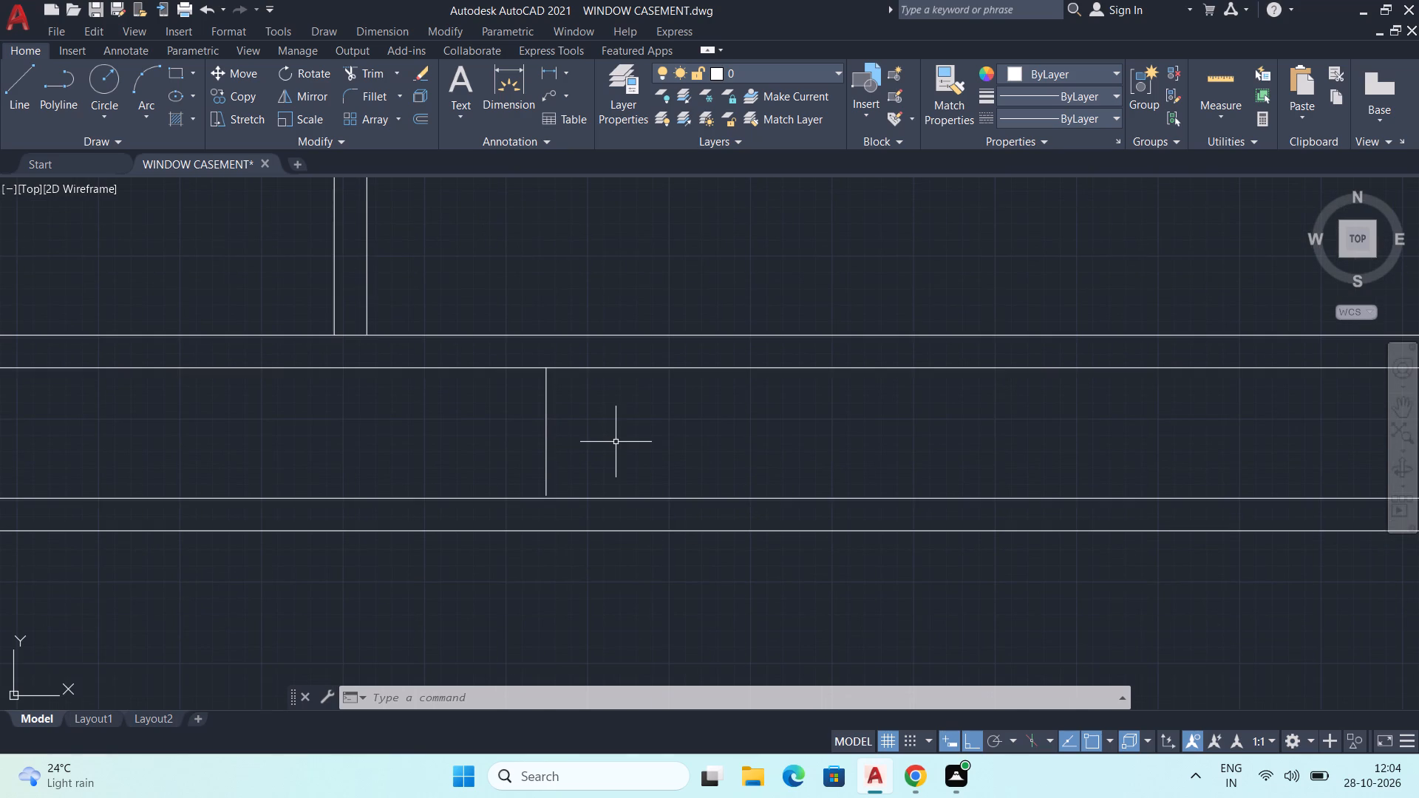
{"action": "type", "text": "OFF"}
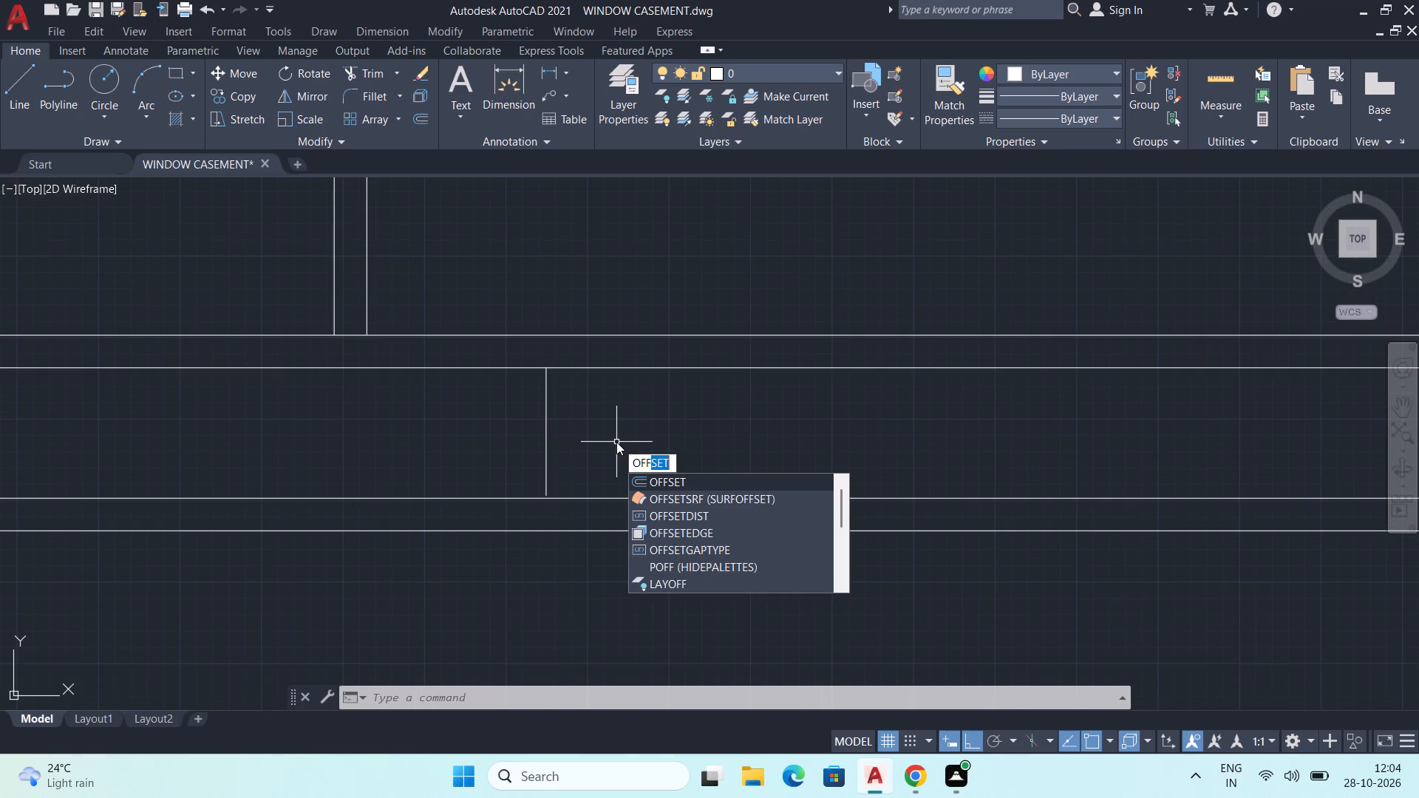
{"action": "key", "text": "Return"}
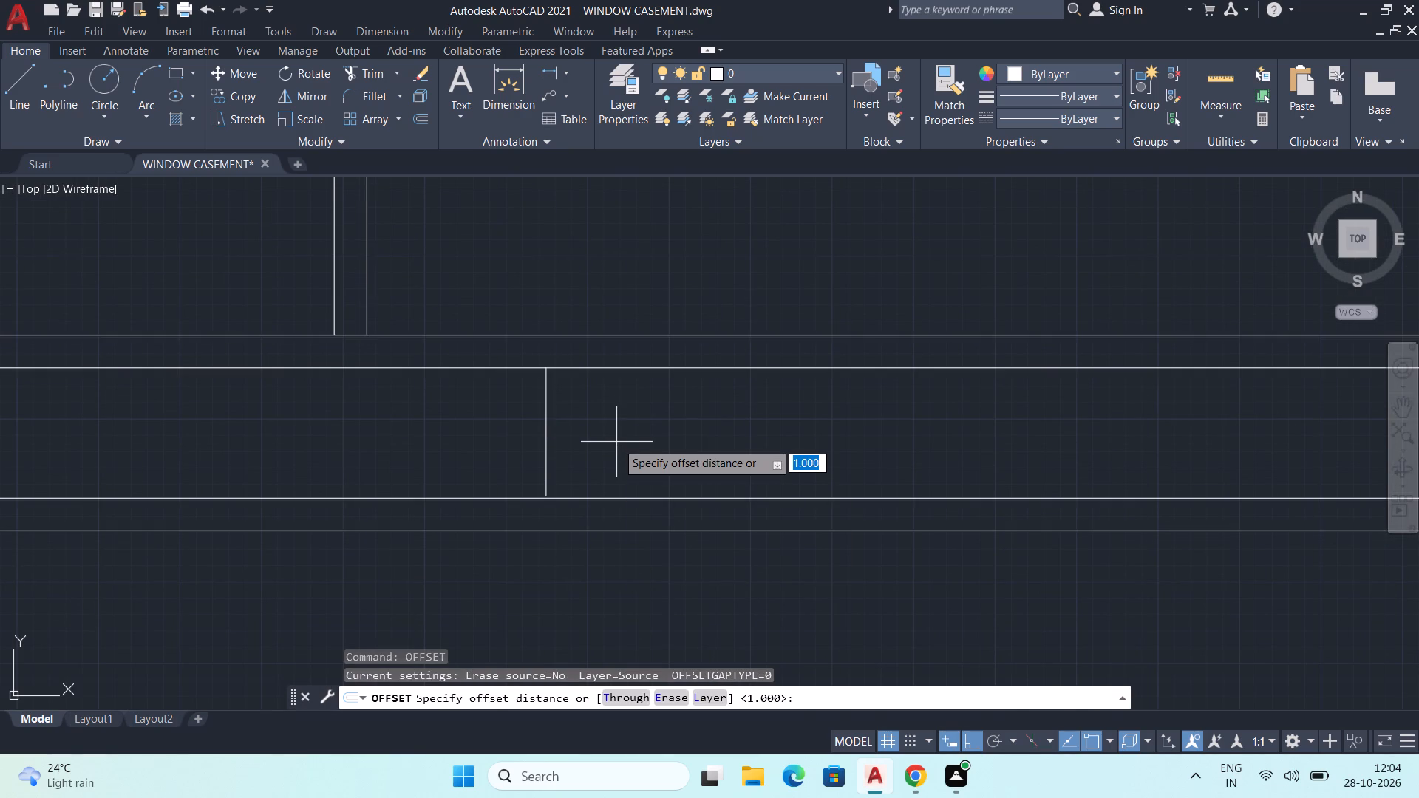
{"action": "type", "text": "0.5"}
{"action": "key", "text": "Return"}
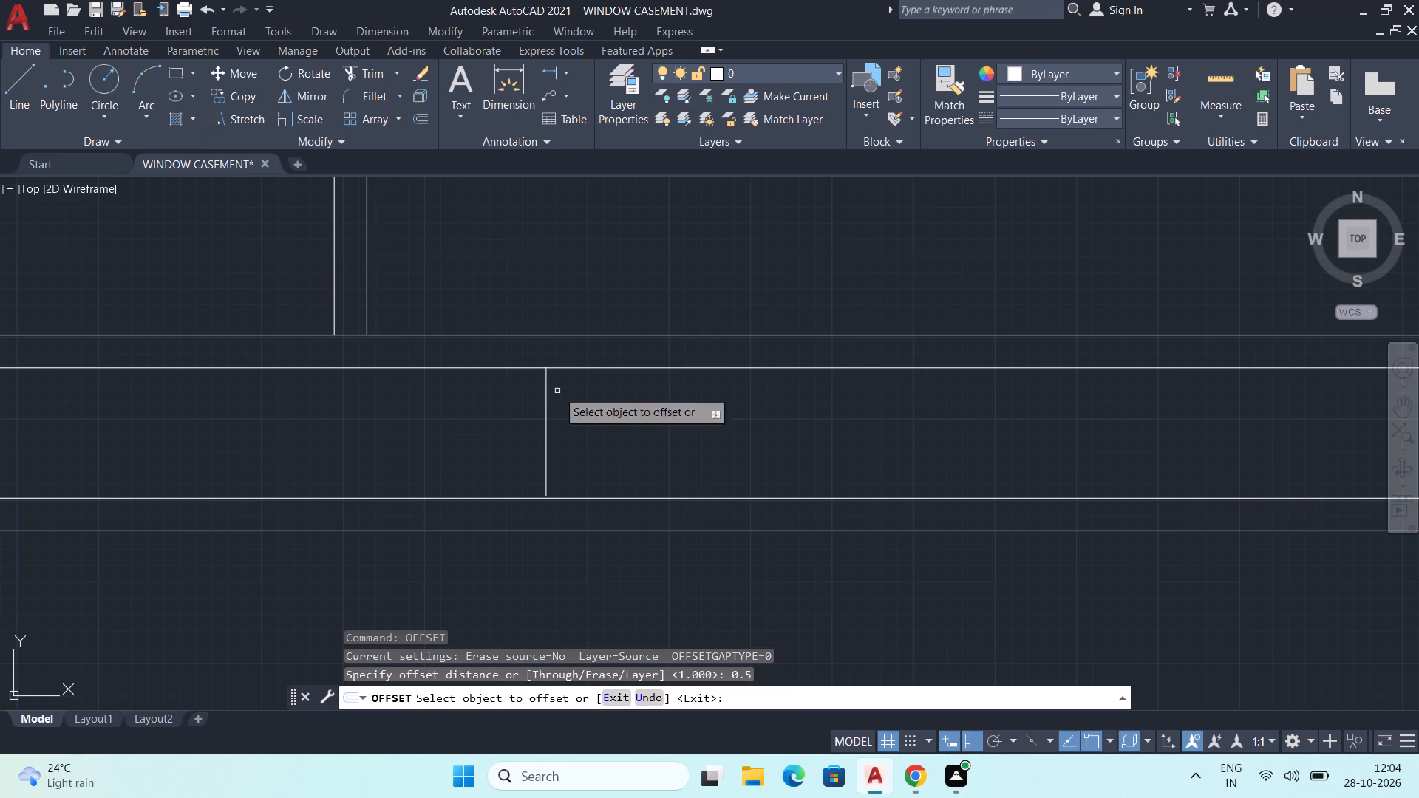
{"action": "left_click_drag", "start_coordinate": [547, 432], "coordinate": [555, 432]}
{"action": "left_click", "coordinate": [645, 435]}
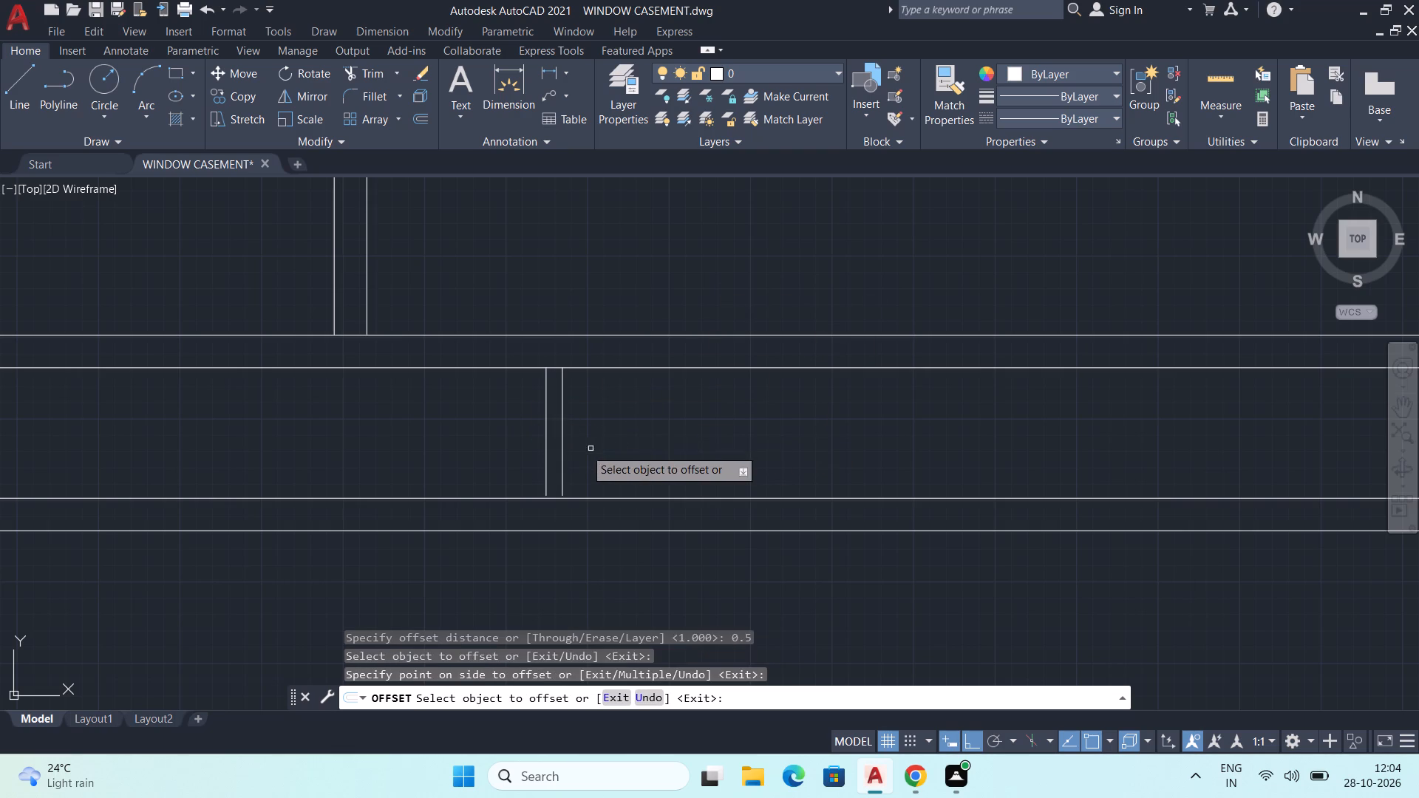
{"action": "left_click", "coordinate": [548, 446]}
{"action": "left_click", "coordinate": [493, 453]}
{"action": "key", "text": "space"}
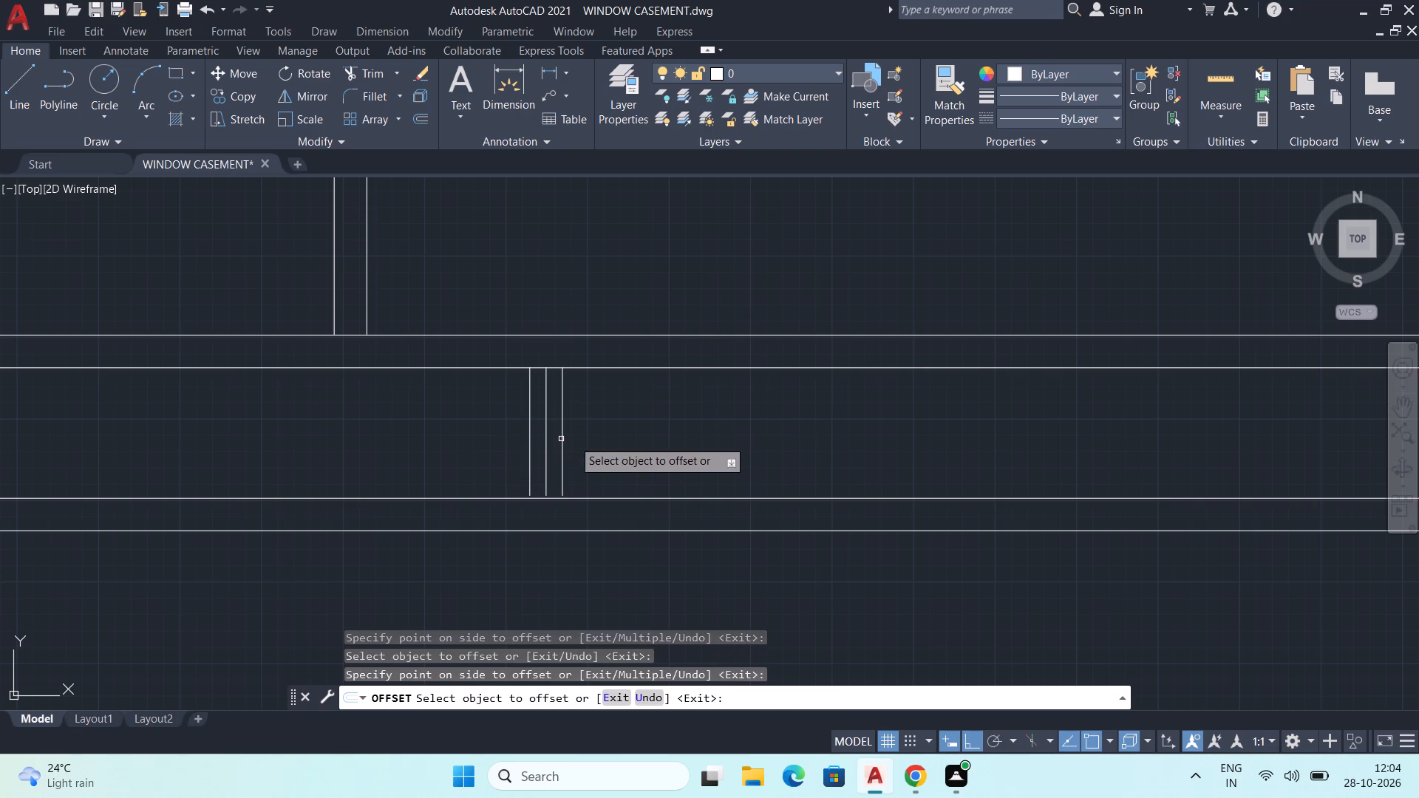
Delete the original centre line between the two offset lines below the base.
{"action": "left_click", "coordinate": [547, 462]}
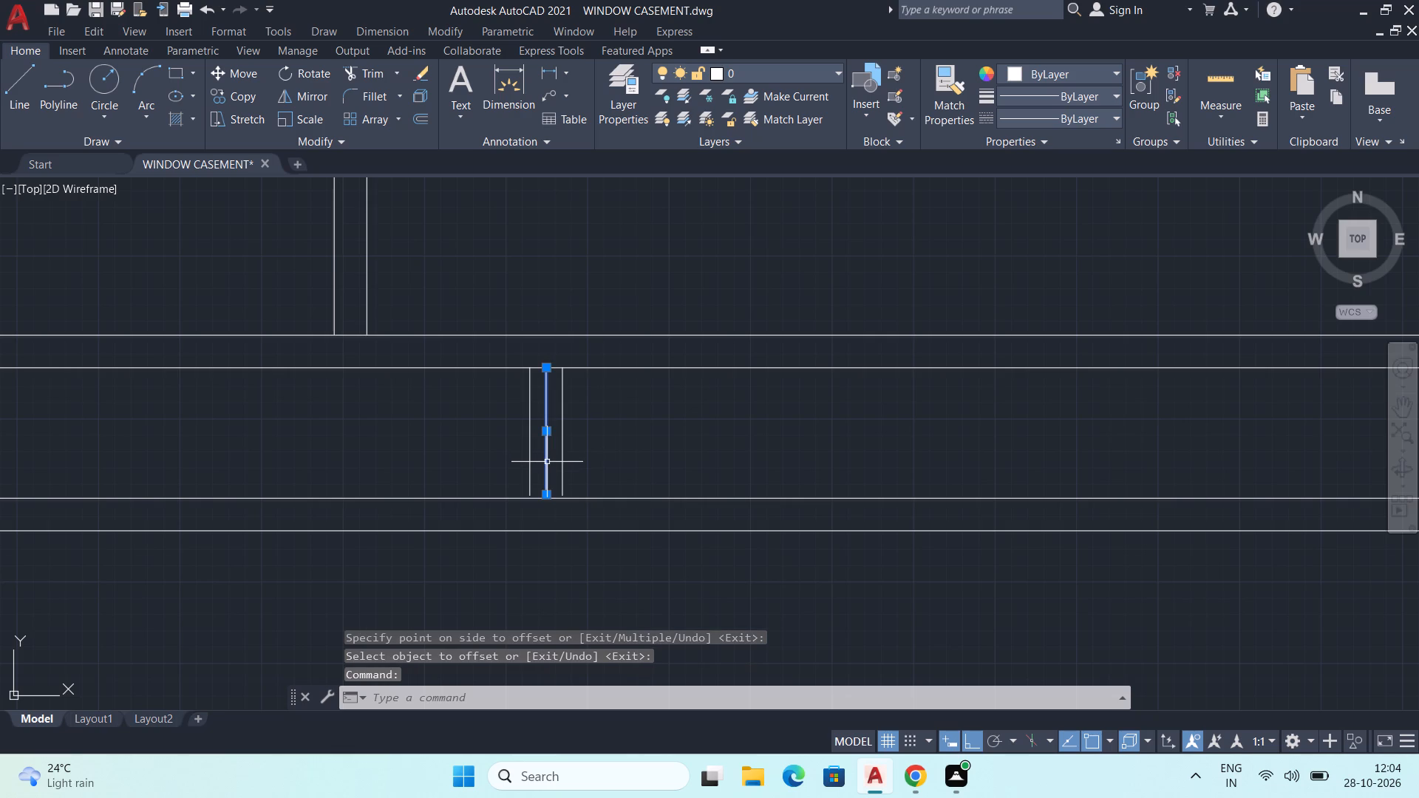
{"action": "key", "text": "Delete"}
Stretch the lower ends of the two central stem lines down past the lower line joining the lips.
{"action": "middle_click_drag", "start_coordinate": [537, 502], "coordinate": [602, 457]}
{"action": "scroll", "coordinate": [585, 442], "scroll_direction": "up", "scroll_amount": 2}
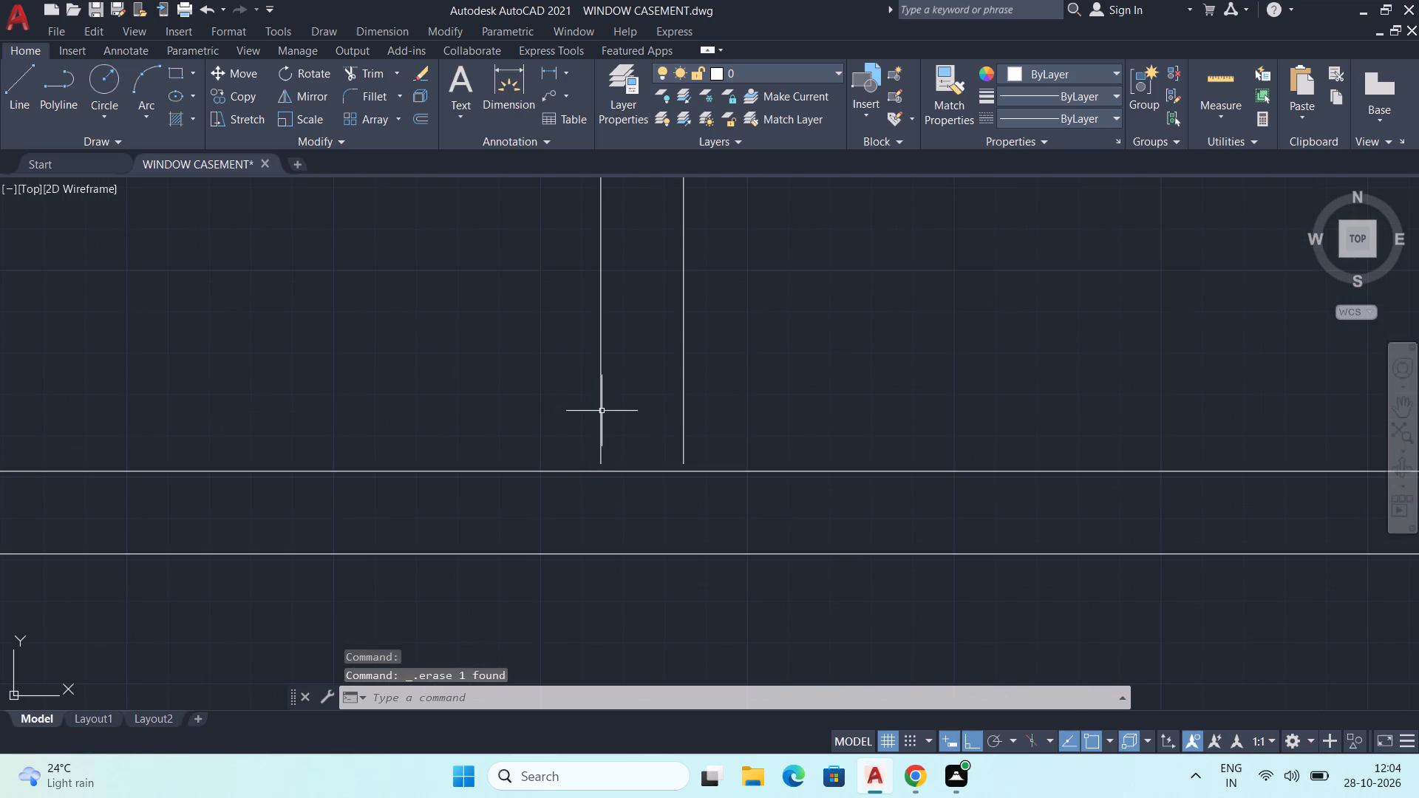
{"action": "left_click", "coordinate": [603, 406]}
{"action": "left_click", "coordinate": [597, 464]}
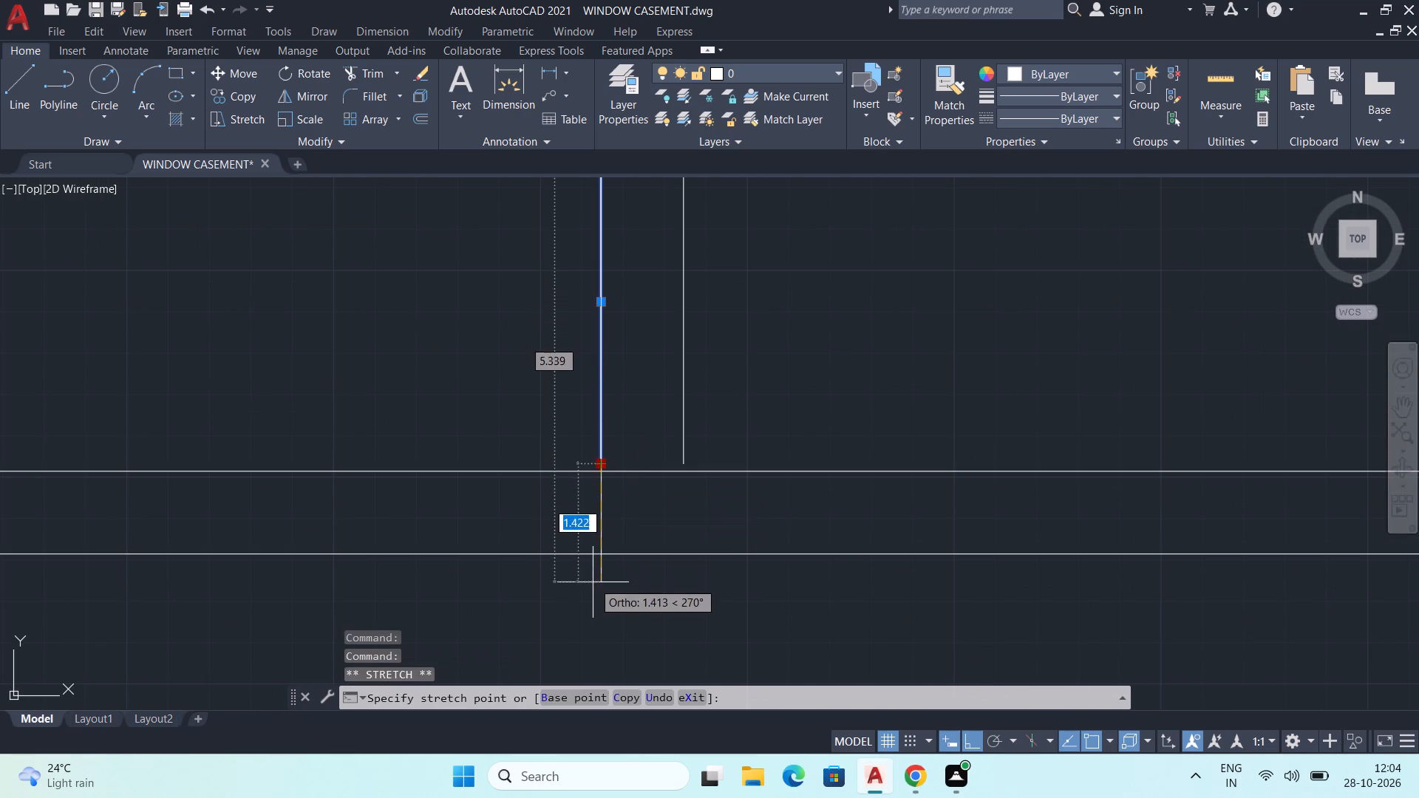
{"action": "left_click", "coordinate": [593, 585]}
{"action": "left_click", "coordinate": [681, 423]}
{"action": "left_click", "coordinate": [683, 468]}
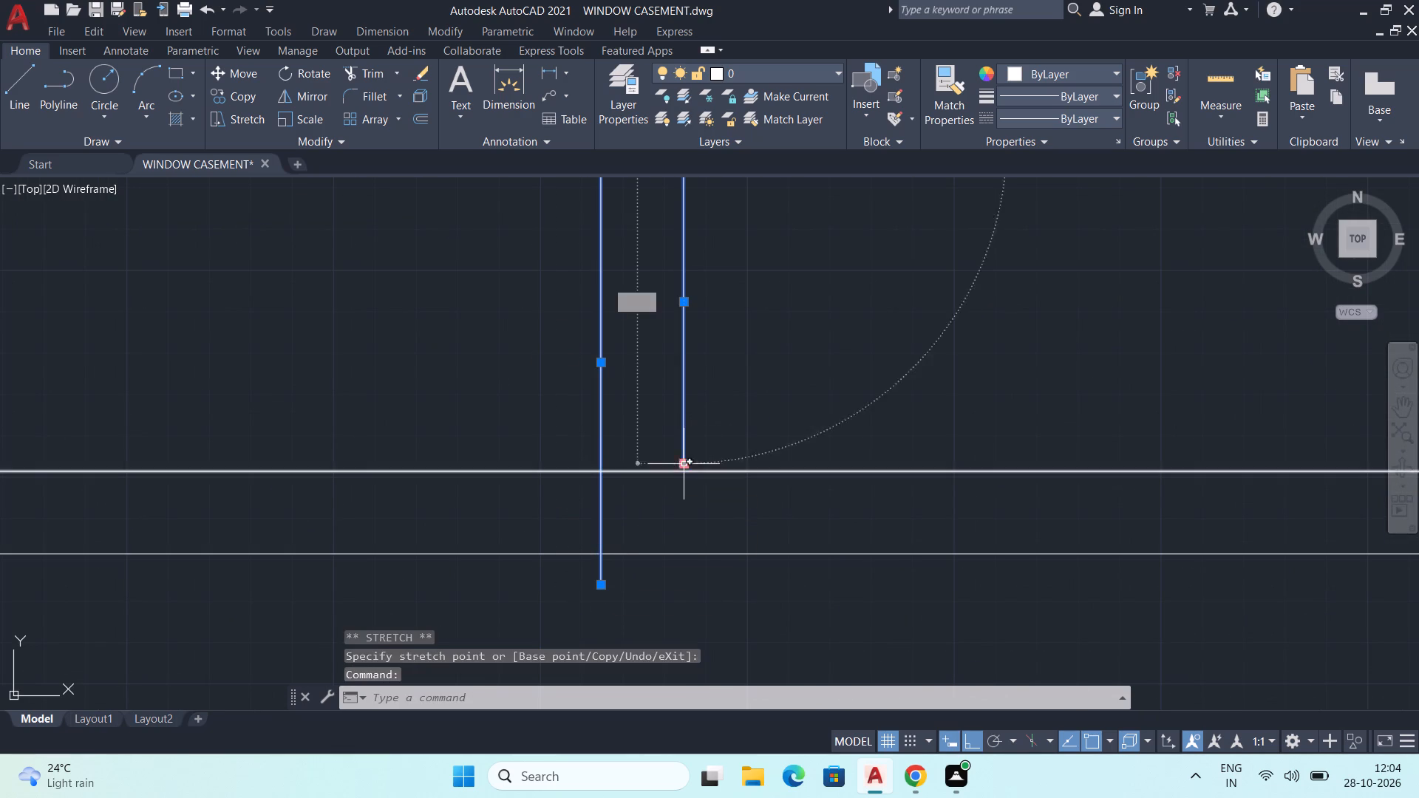
{"action": "left_click", "coordinate": [670, 599]}
{"action": "key", "text": "Escape"}
{"action": "scroll", "coordinate": [717, 465], "scroll_direction": "down", "scroll_amount": 1}
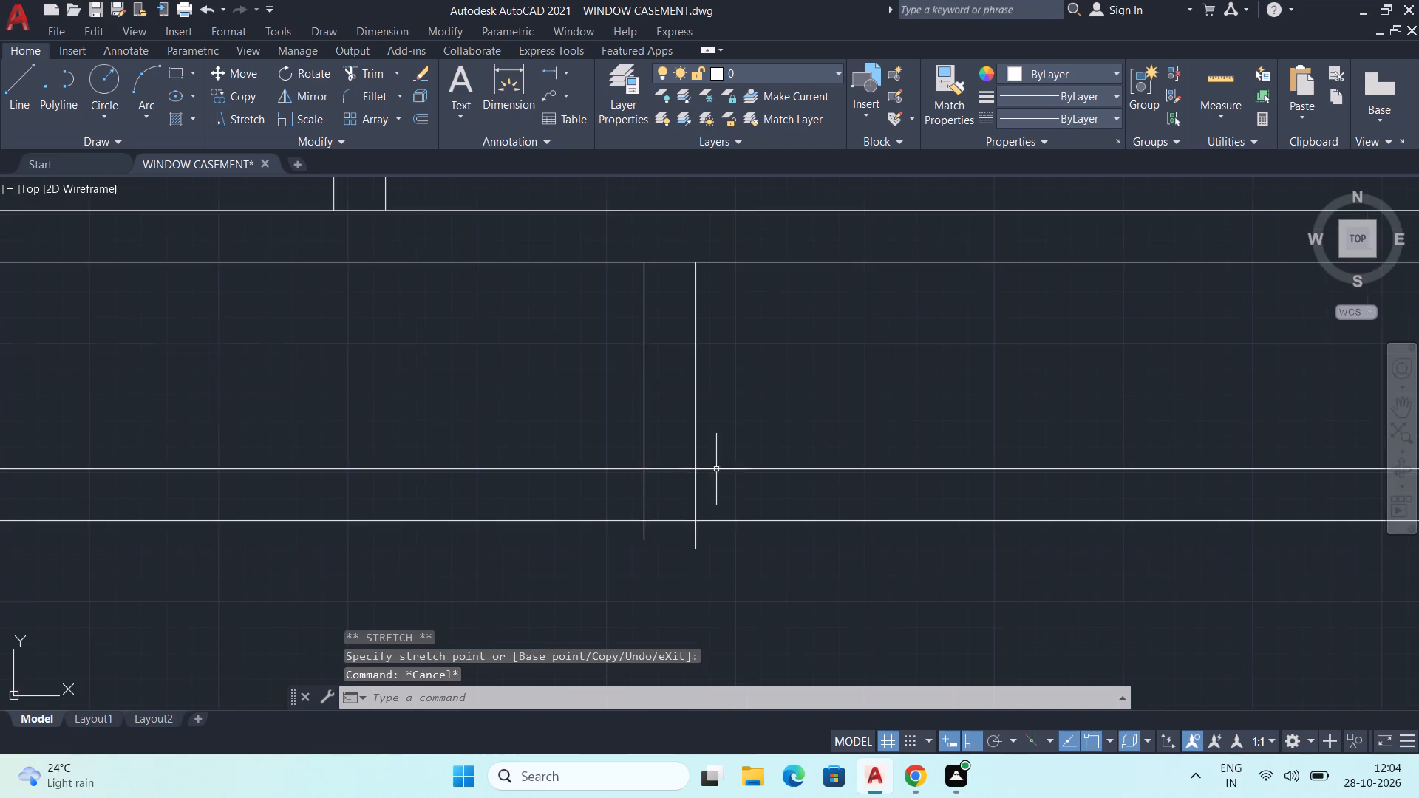
Draw a line from the stem's right side 1 mm right along the upper lip line, continuing 1 mm down to the lower line.
{"action": "middle_click_drag", "start_coordinate": [707, 486], "coordinate": [684, 494]}
{"action": "middle_click_drag", "start_coordinate": [685, 494], "coordinate": [671, 502]}
{"action": "key", "text": "l"}
{"action": "key", "text": "Return"}
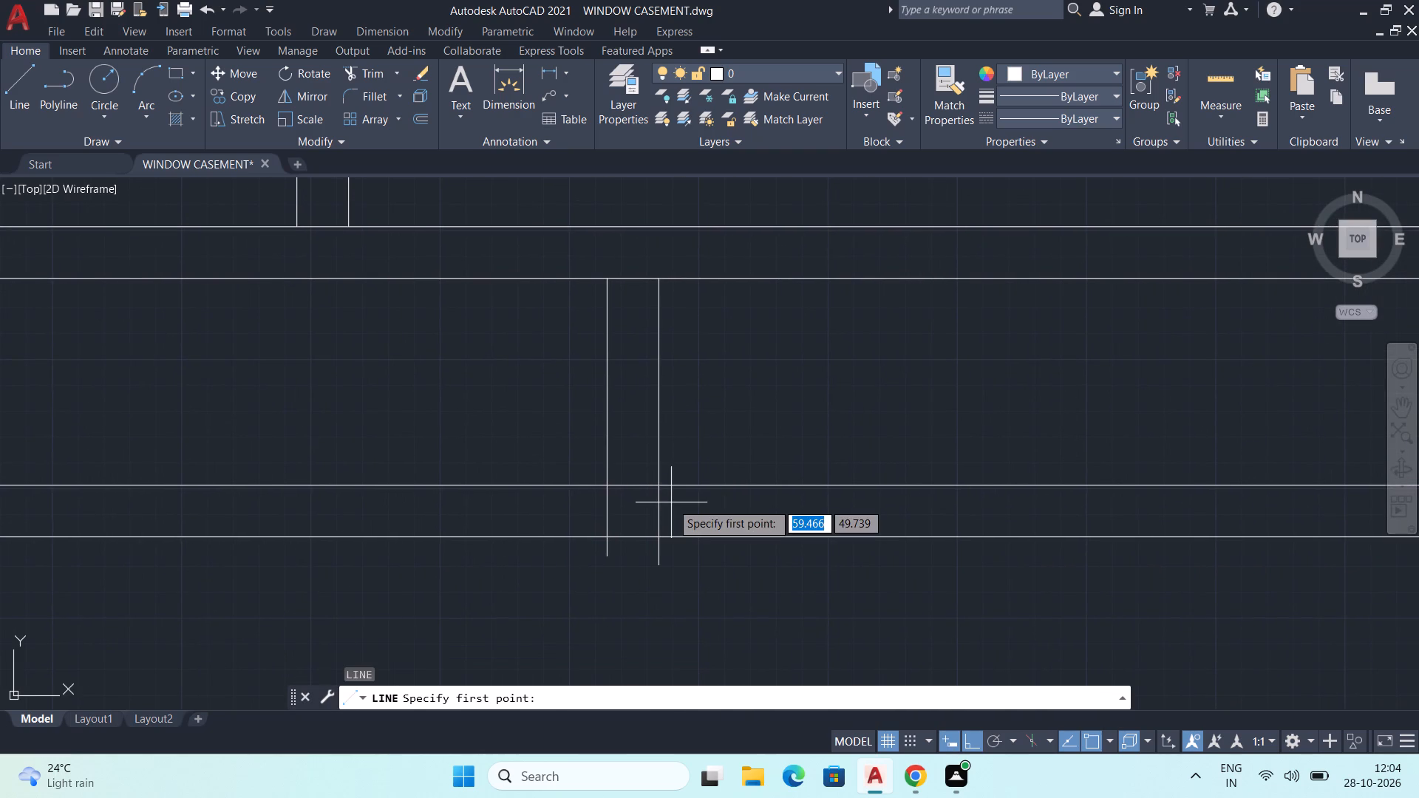
{"action": "middle_click_drag", "start_coordinate": [684, 548], "coordinate": [676, 552]}
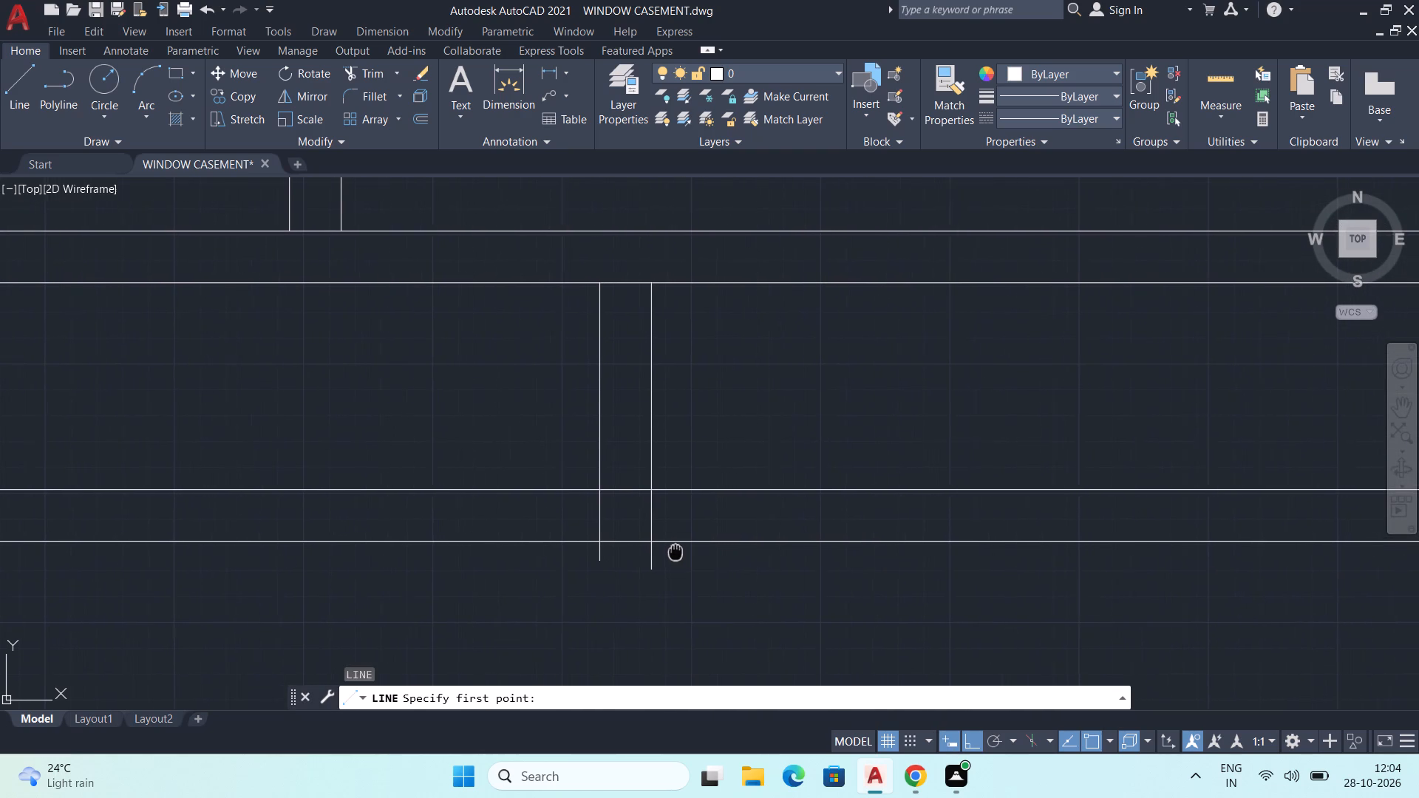
{"action": "middle_click_drag", "start_coordinate": [676, 552], "coordinate": [665, 552]}
{"action": "left_click", "coordinate": [635, 492]}
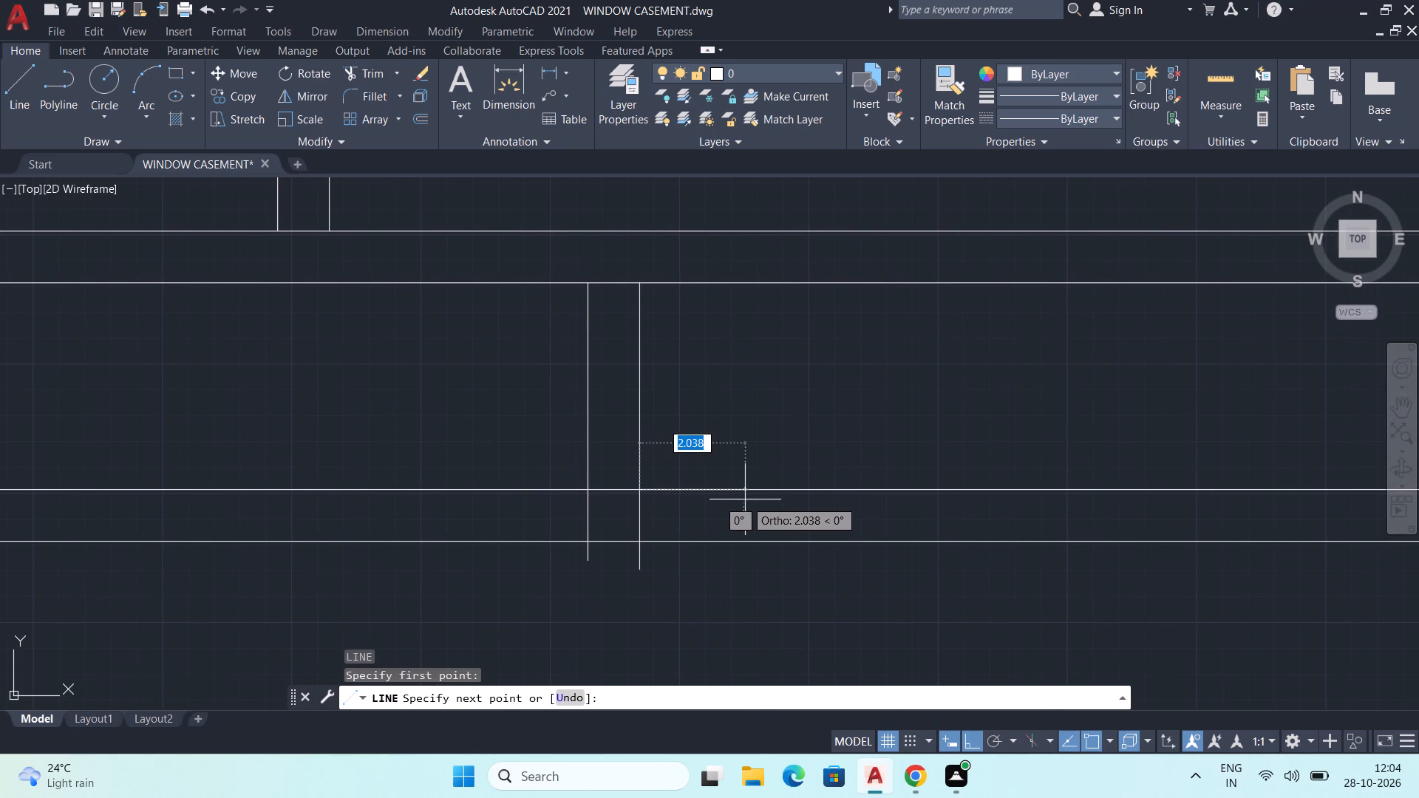
{"action": "key", "text": "1"}
{"action": "key", "text": "Return"}
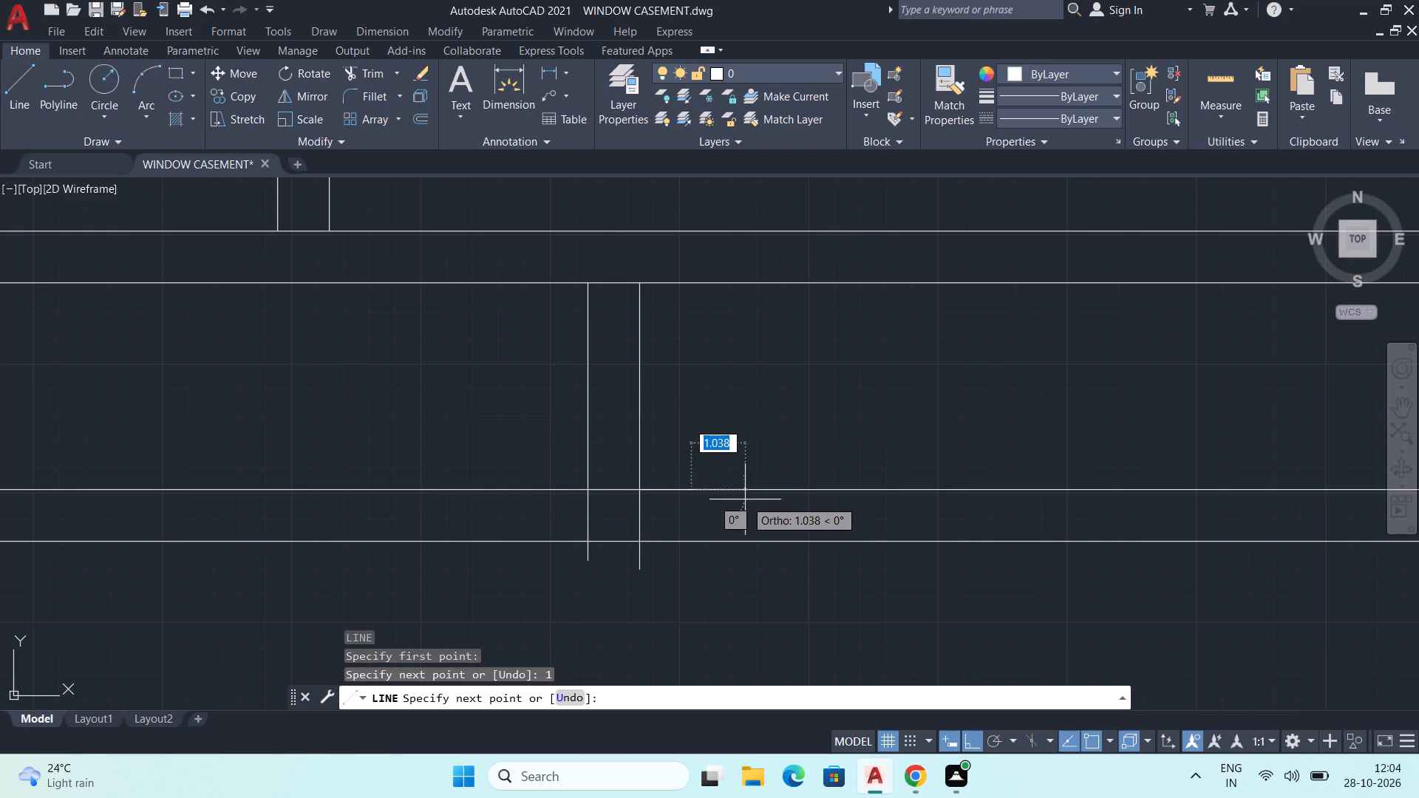
{"action": "left_click", "coordinate": [695, 544]}
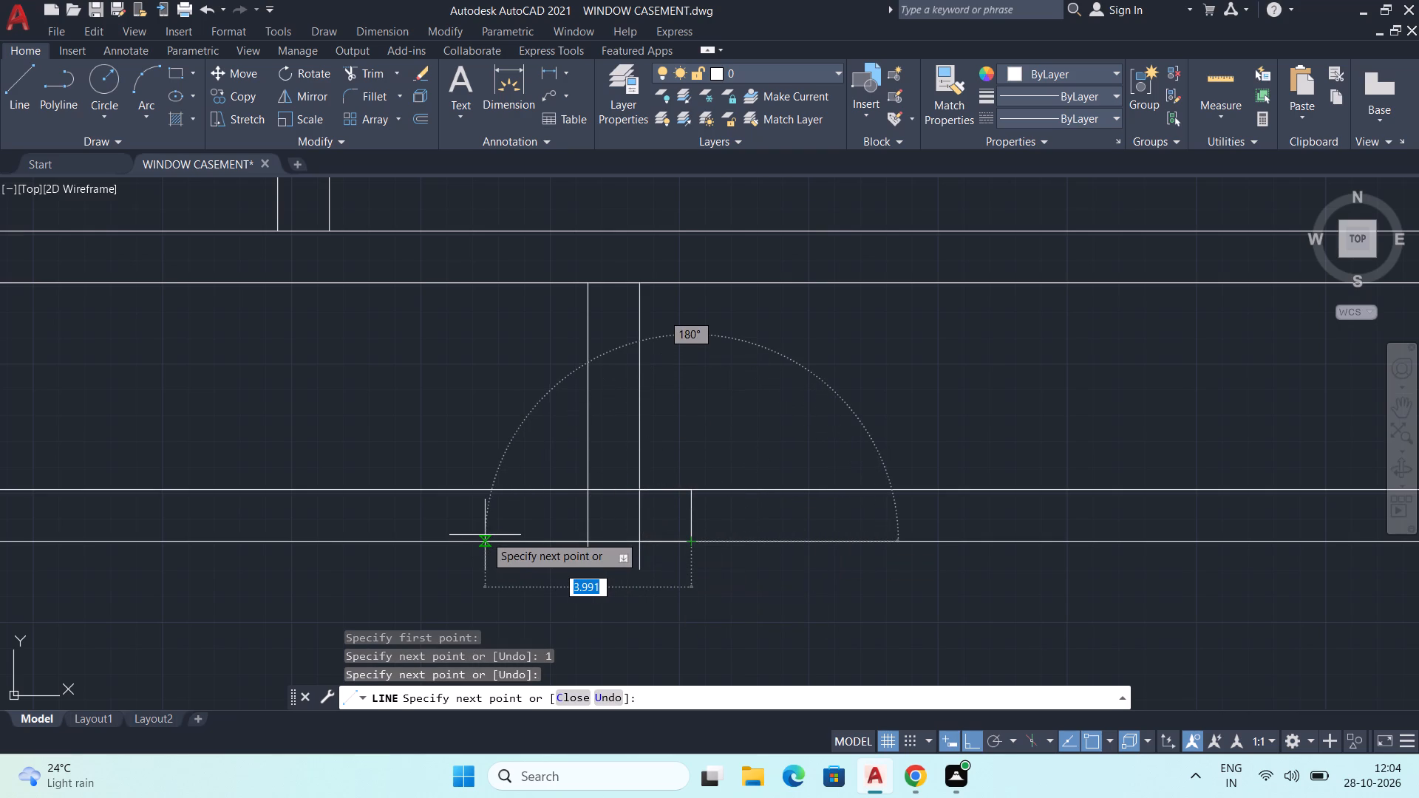
{"action": "key", "text": "Escape"}
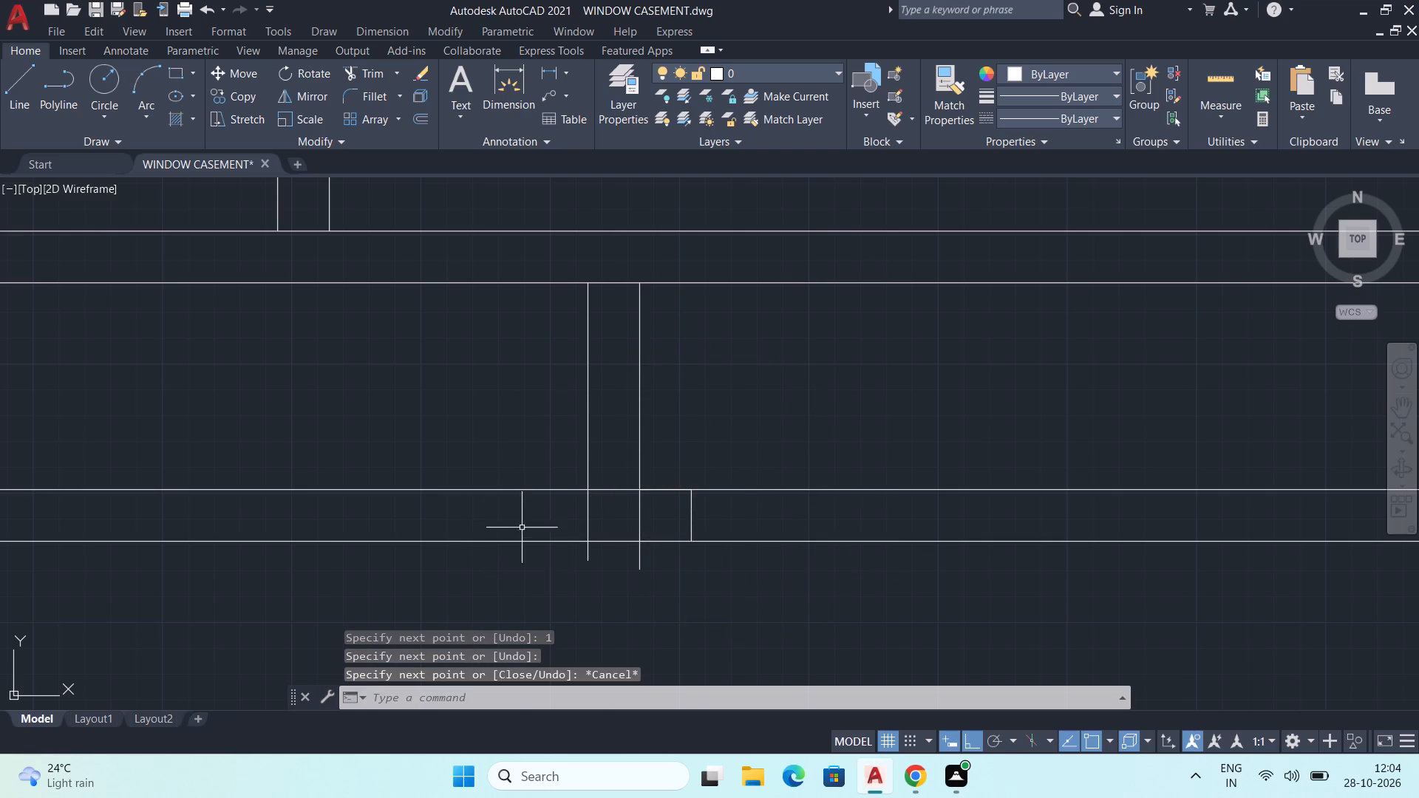
Mirror the 1 mm vertical line to the left side of the stem about the stem's vertical centreline, keeping the original.
{"action": "middle_click", "coordinate": [653, 517]}
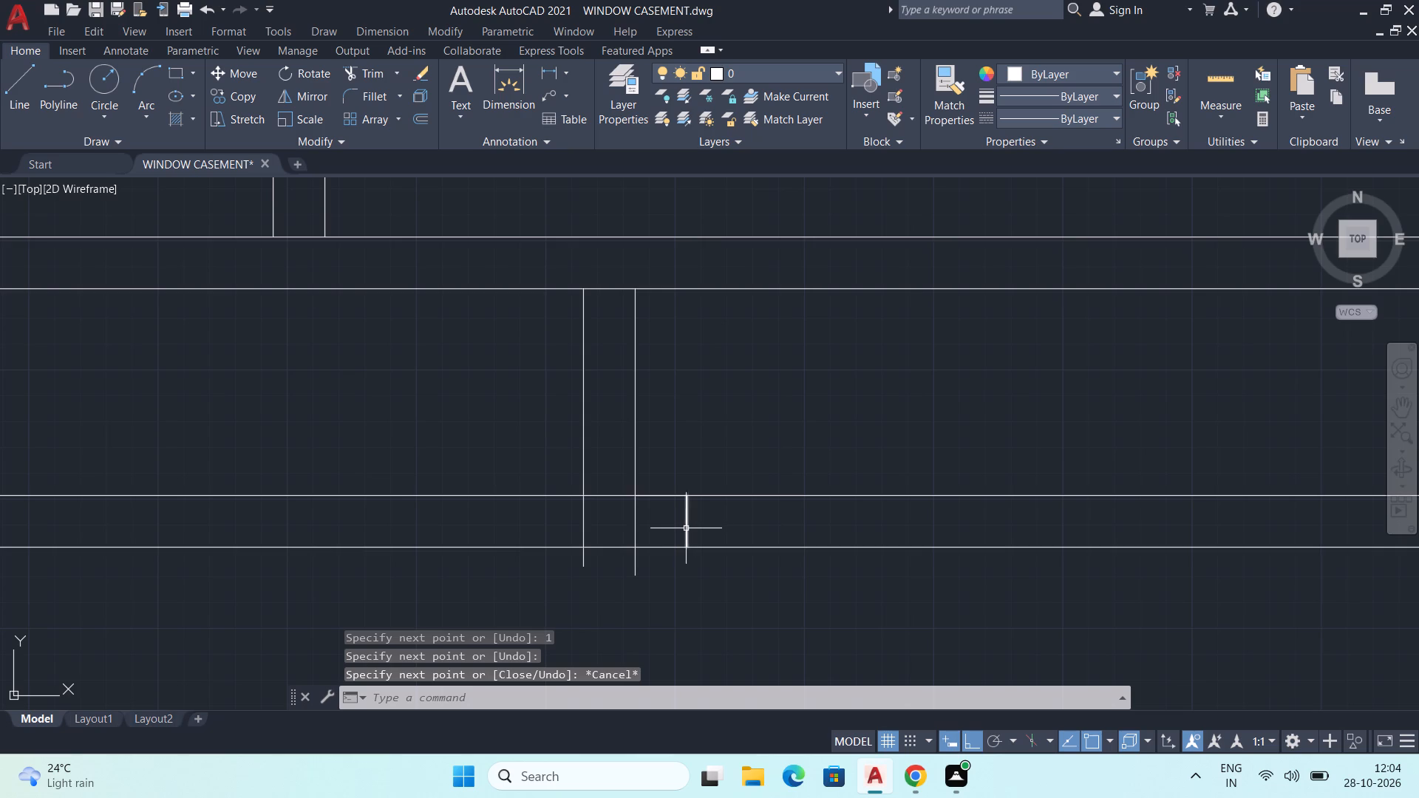
{"action": "key", "text": "l"}
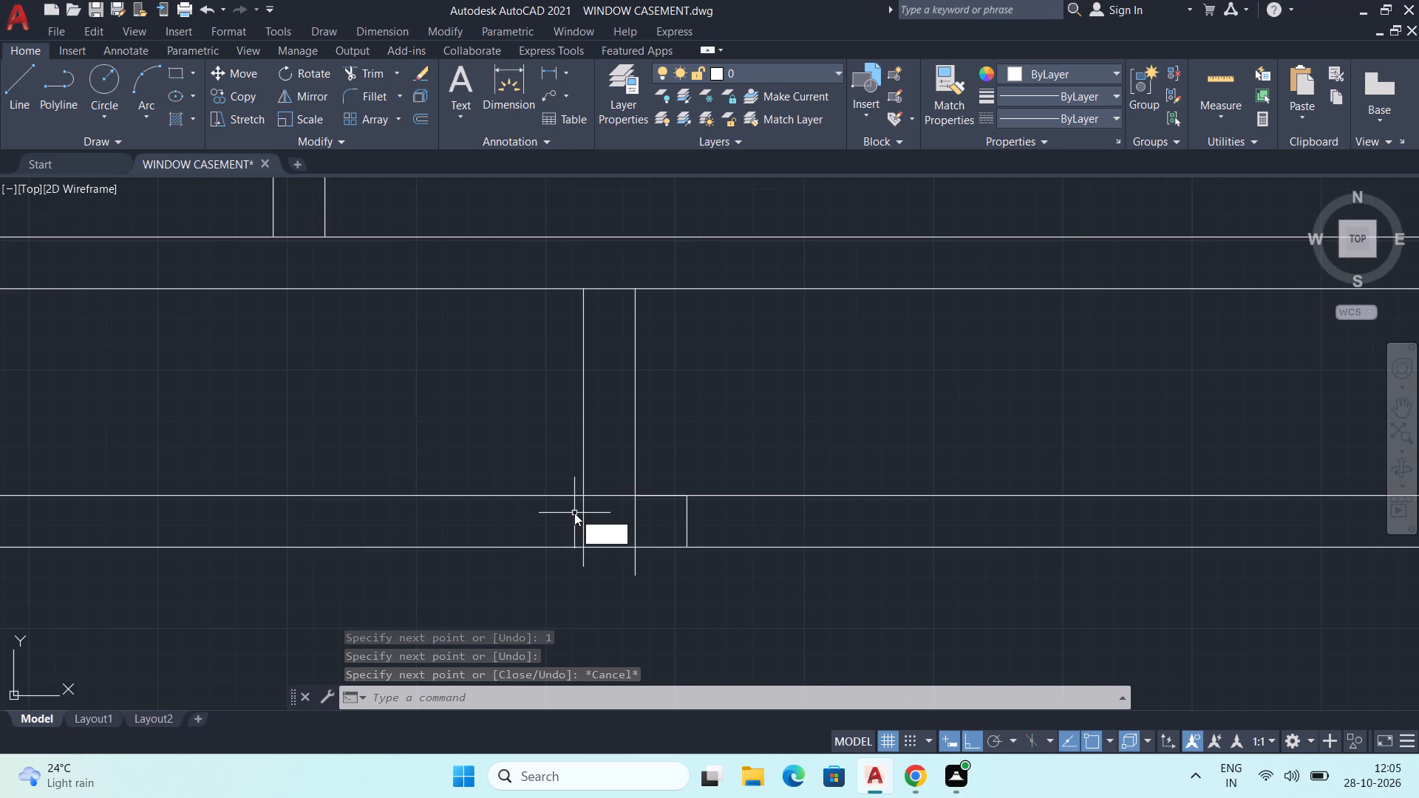
{"action": "key", "text": "Escape"}
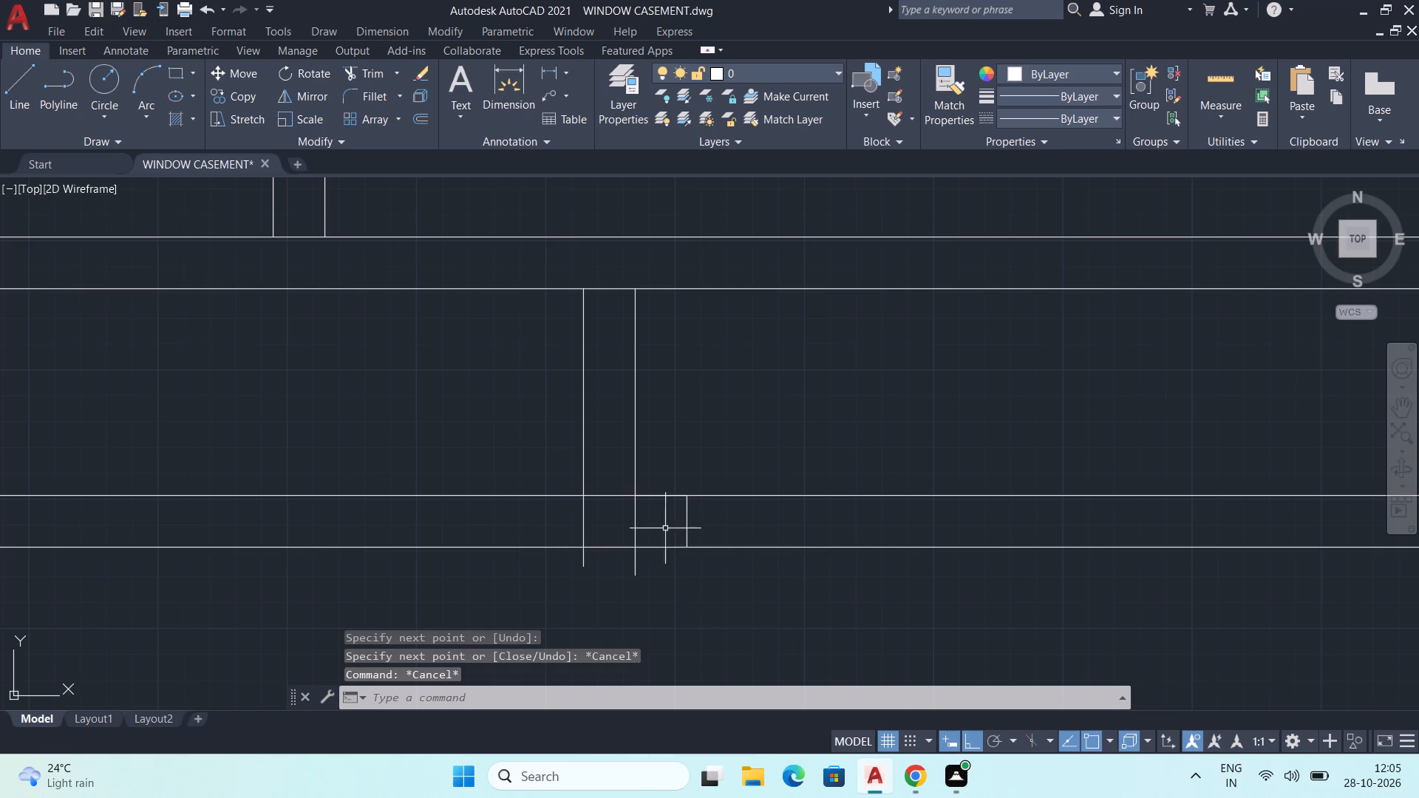
{"action": "left_click", "coordinate": [687, 526]}
{"action": "type", "text": "MI"}
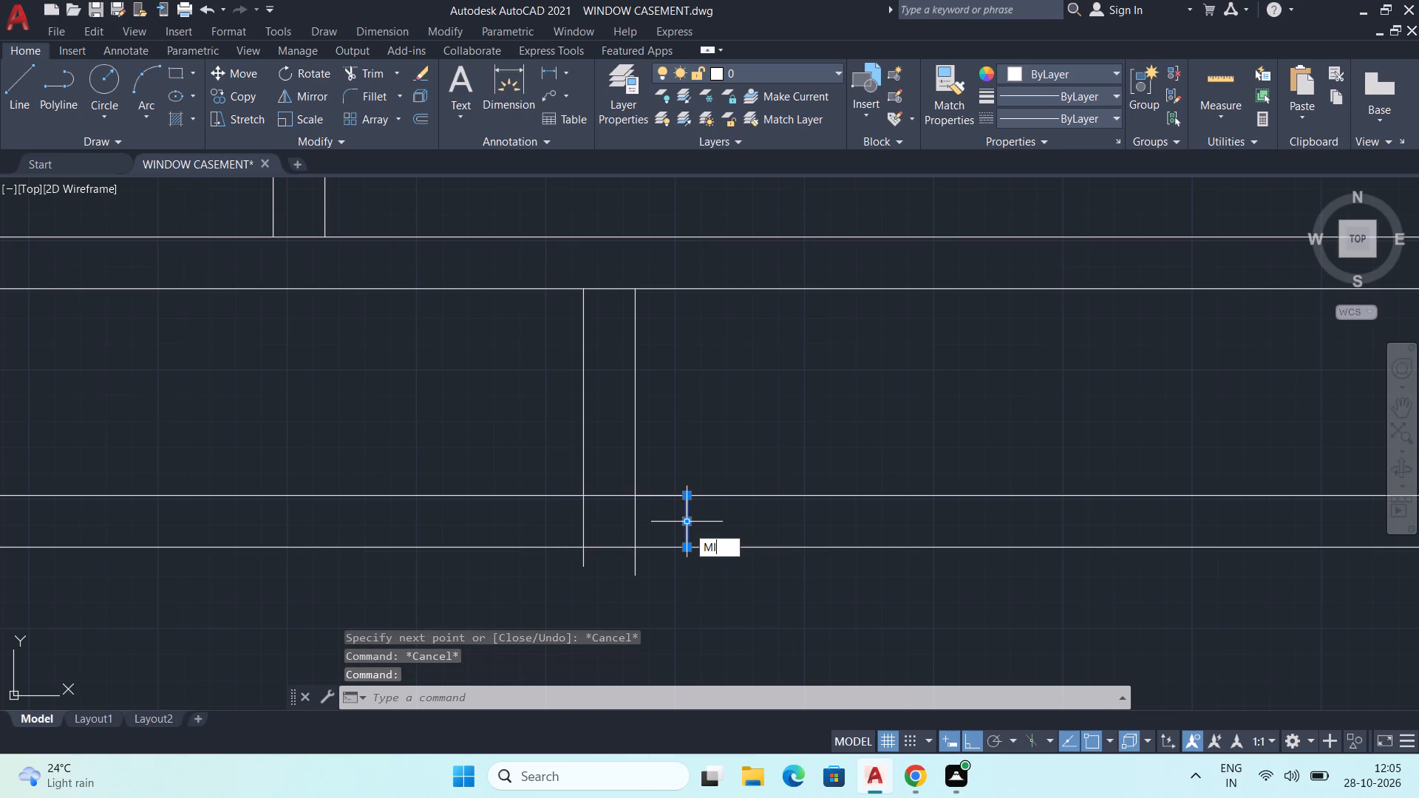
{"action": "key", "text": "Return"}
{"action": "left_click", "coordinate": [608, 496]}
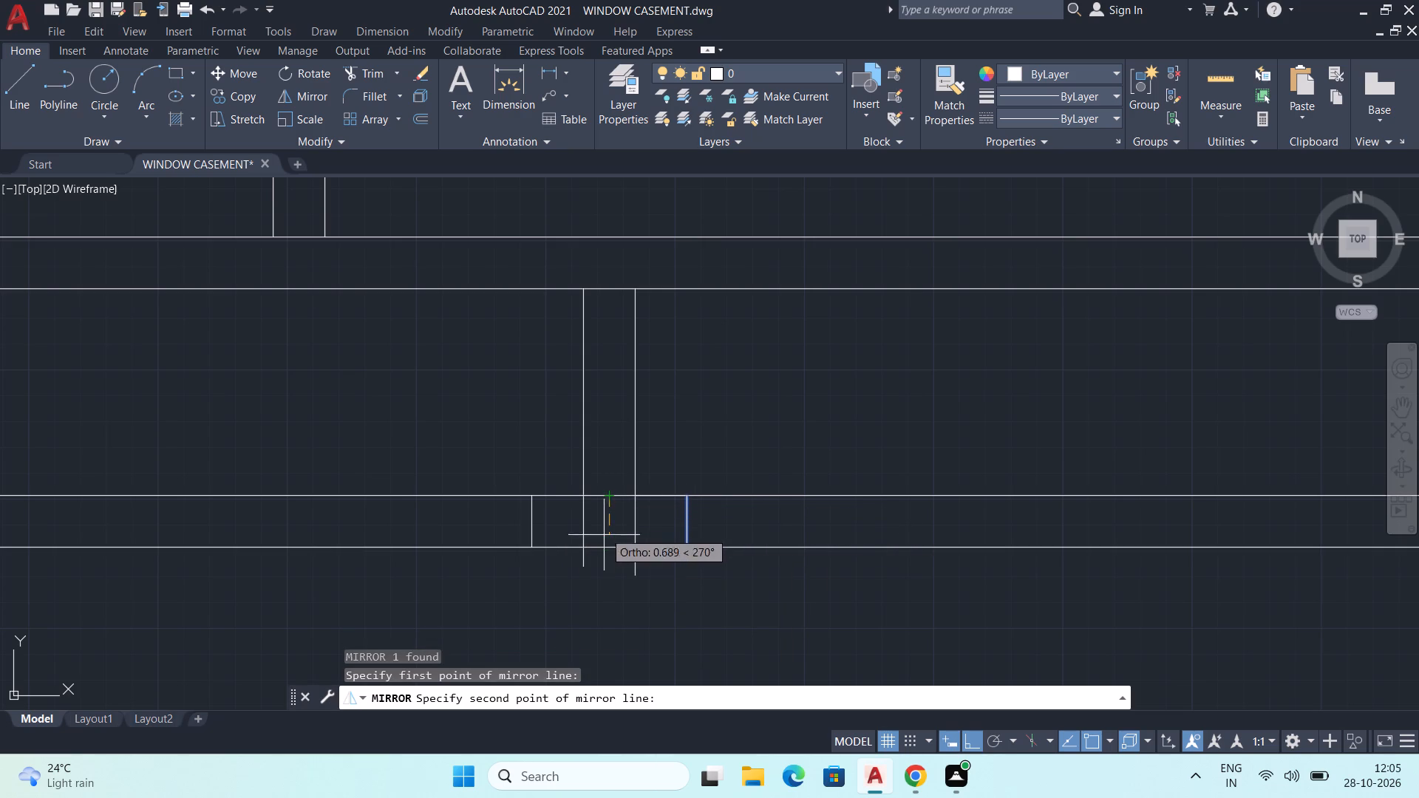
{"action": "left_click", "coordinate": [607, 548]}
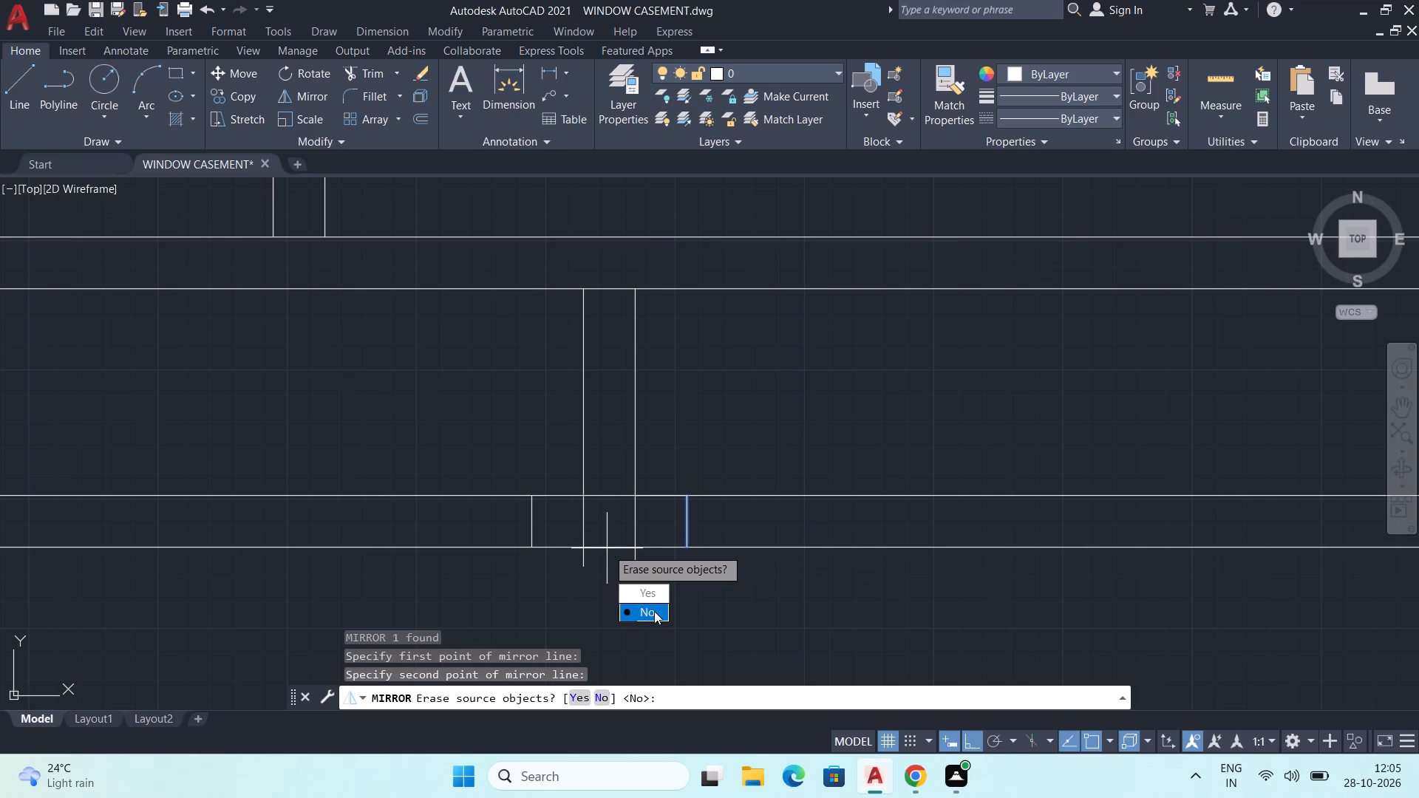
{"action": "left_click_drag", "start_coordinate": [654, 611], "coordinate": [607, 548]}
Trim both central stem lines below the upper lip line, including the ends projecting past the lower line.
{"action": "type", "text": "TR"}
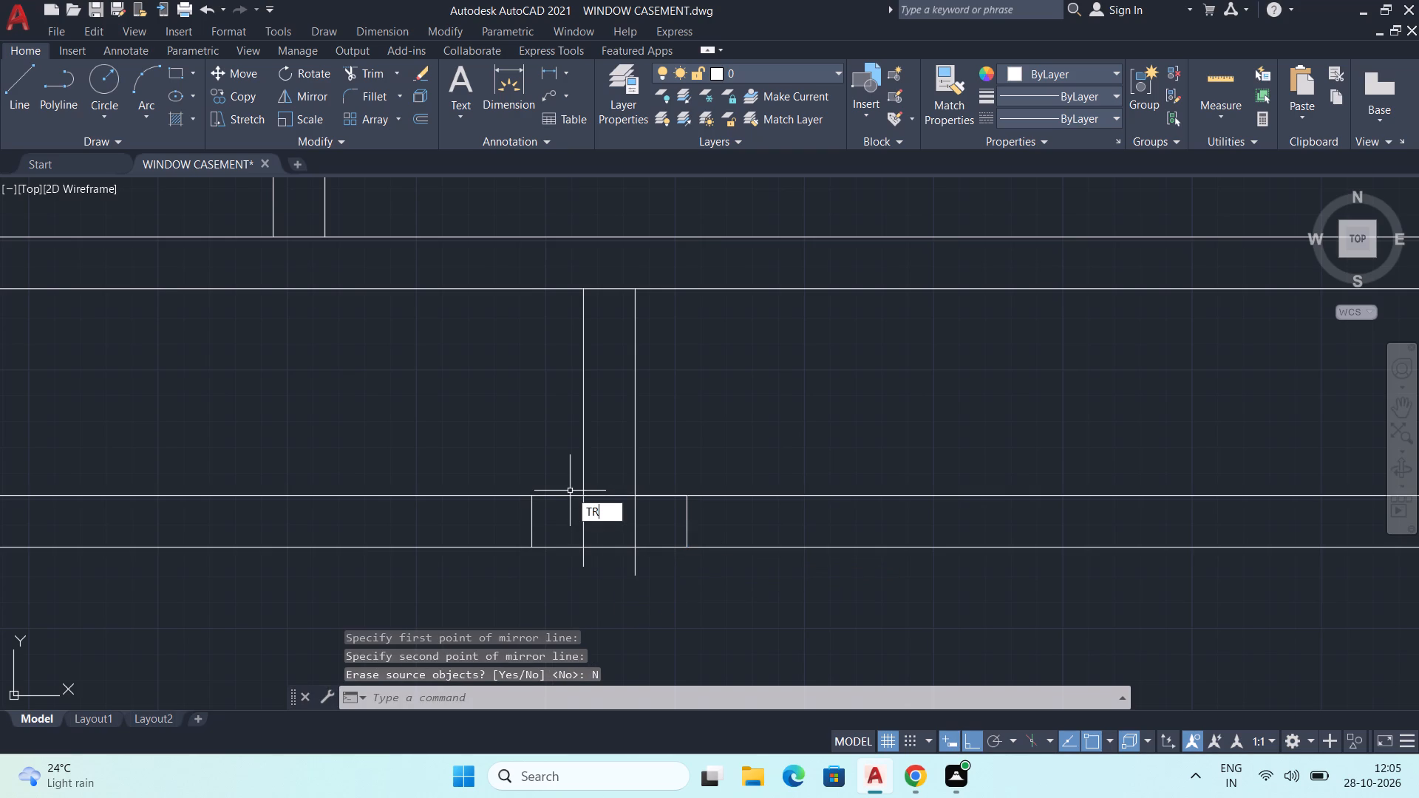
{"action": "key", "text": "Return"}
{"action": "left_click", "coordinate": [554, 519]}
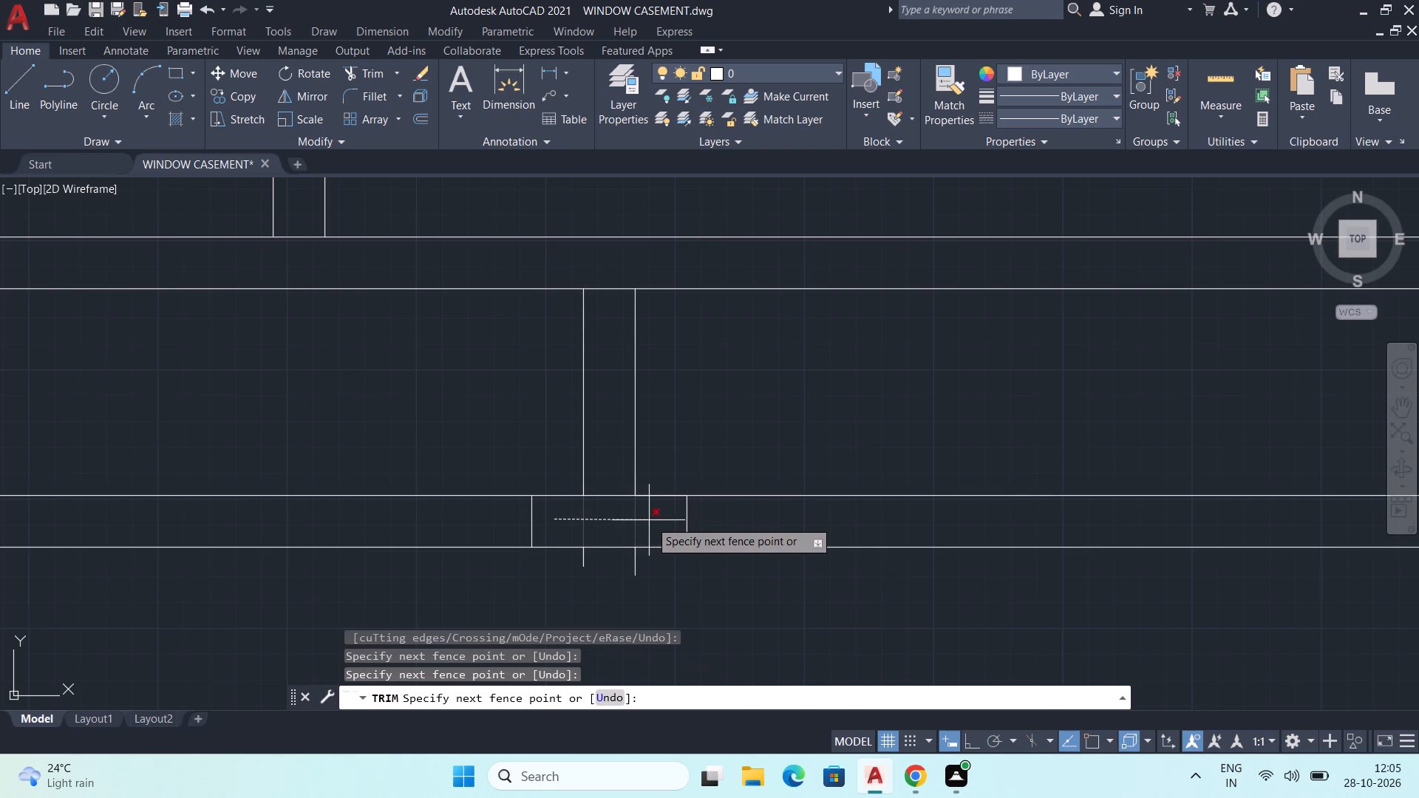
{"action": "left_click", "coordinate": [656, 520]}
{"action": "left_click", "coordinate": [571, 562]}
{"action": "left_click", "coordinate": [658, 570]}
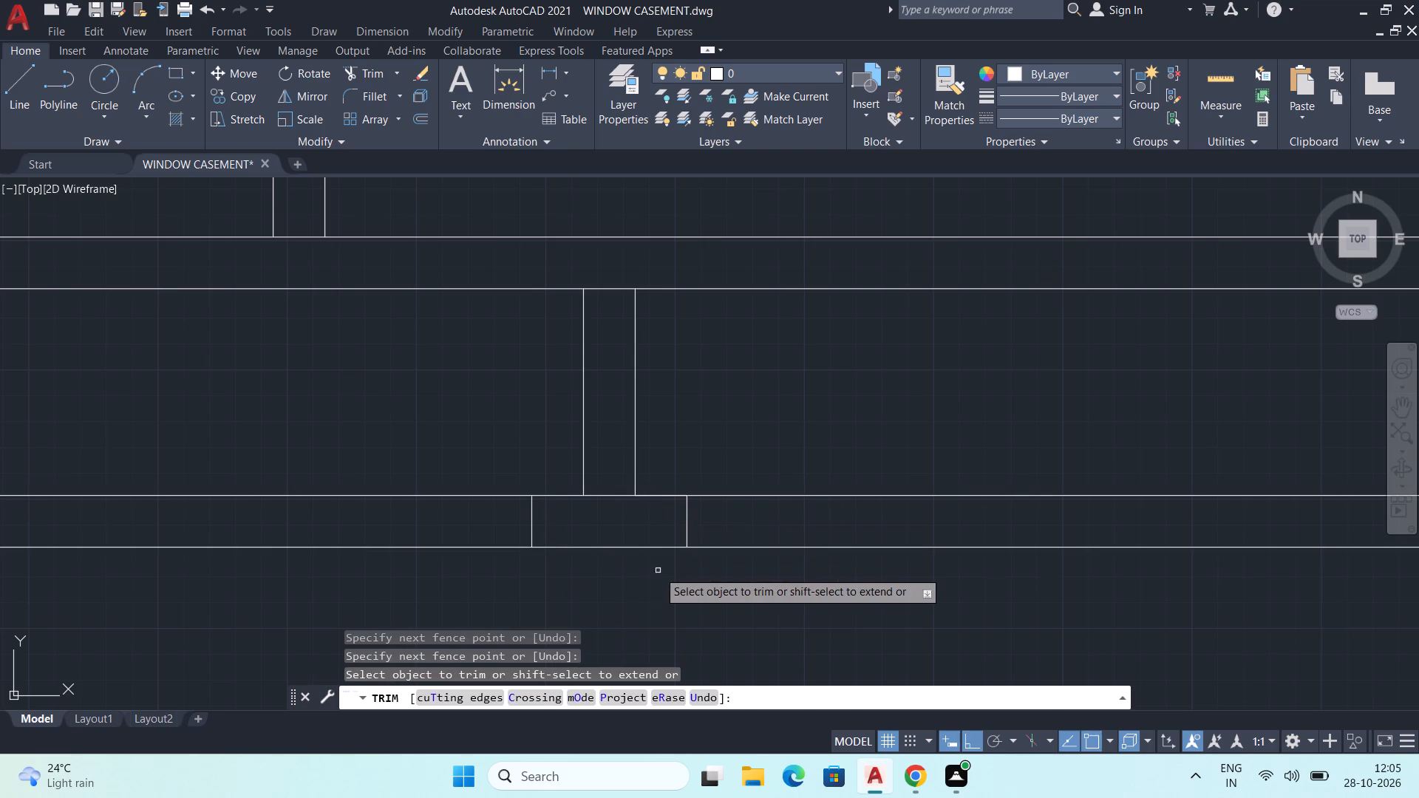
Trim the upper lip line inside the central stem and both horizontal lip lines between the stem's foot and the side lips.
{"action": "left_click", "coordinate": [610, 498]}
{"action": "scroll", "coordinate": [639, 454], "scroll_direction": "down", "scroll_amount": 5}
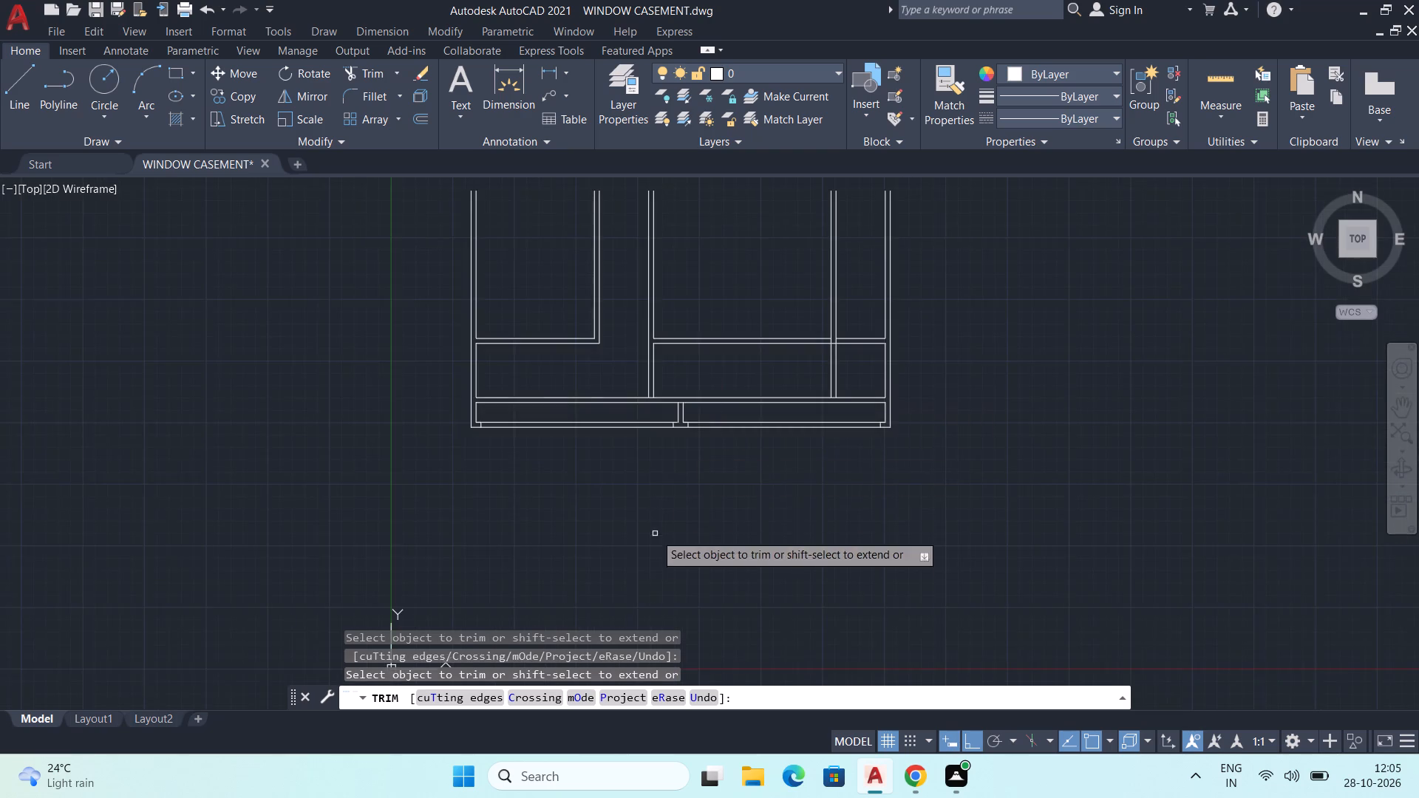
{"action": "middle_click_drag", "start_coordinate": [661, 537], "coordinate": [599, 572]}
{"action": "scroll", "coordinate": [604, 517], "scroll_direction": "up", "scroll_amount": 2}
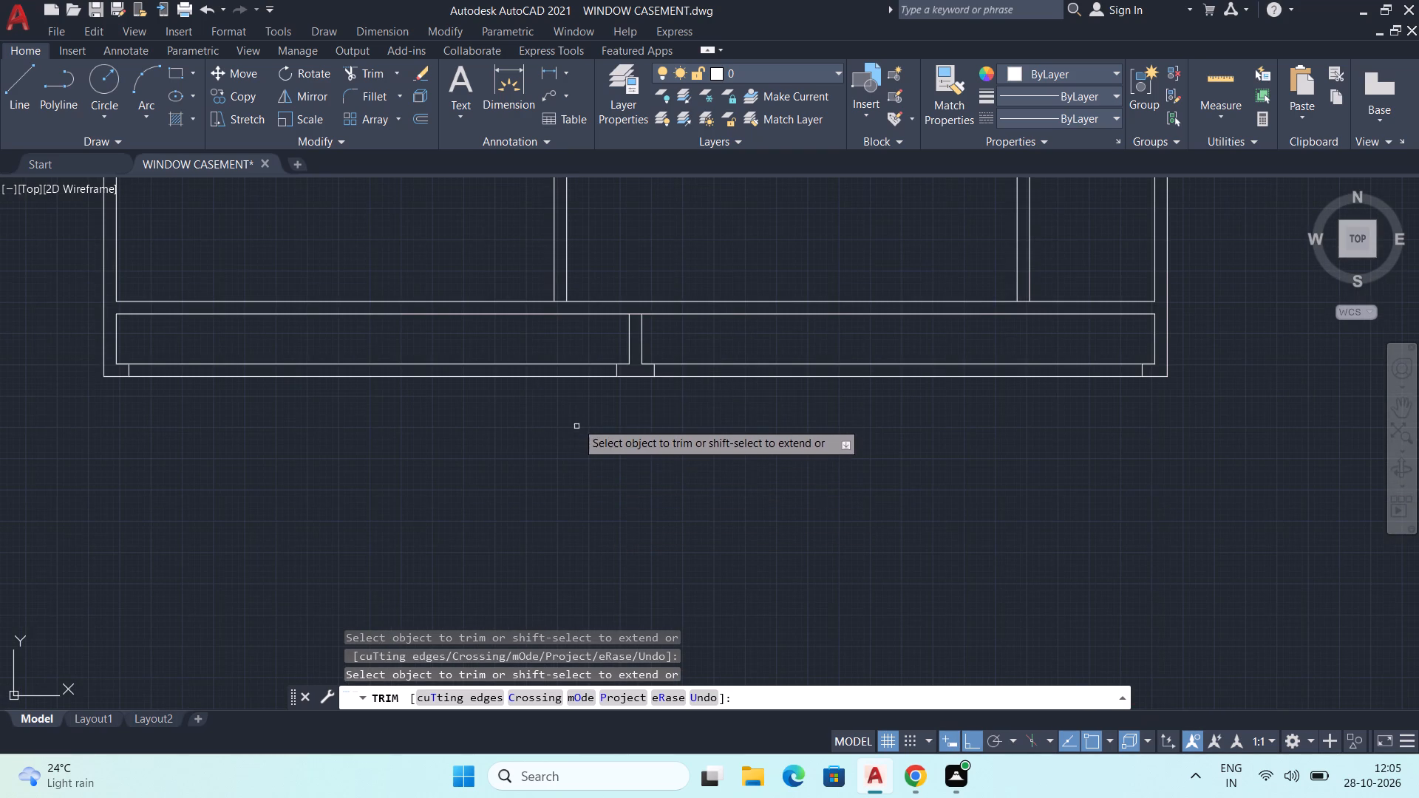
{"action": "left_click", "coordinate": [576, 347]}
{"action": "left_click", "coordinate": [534, 457]}
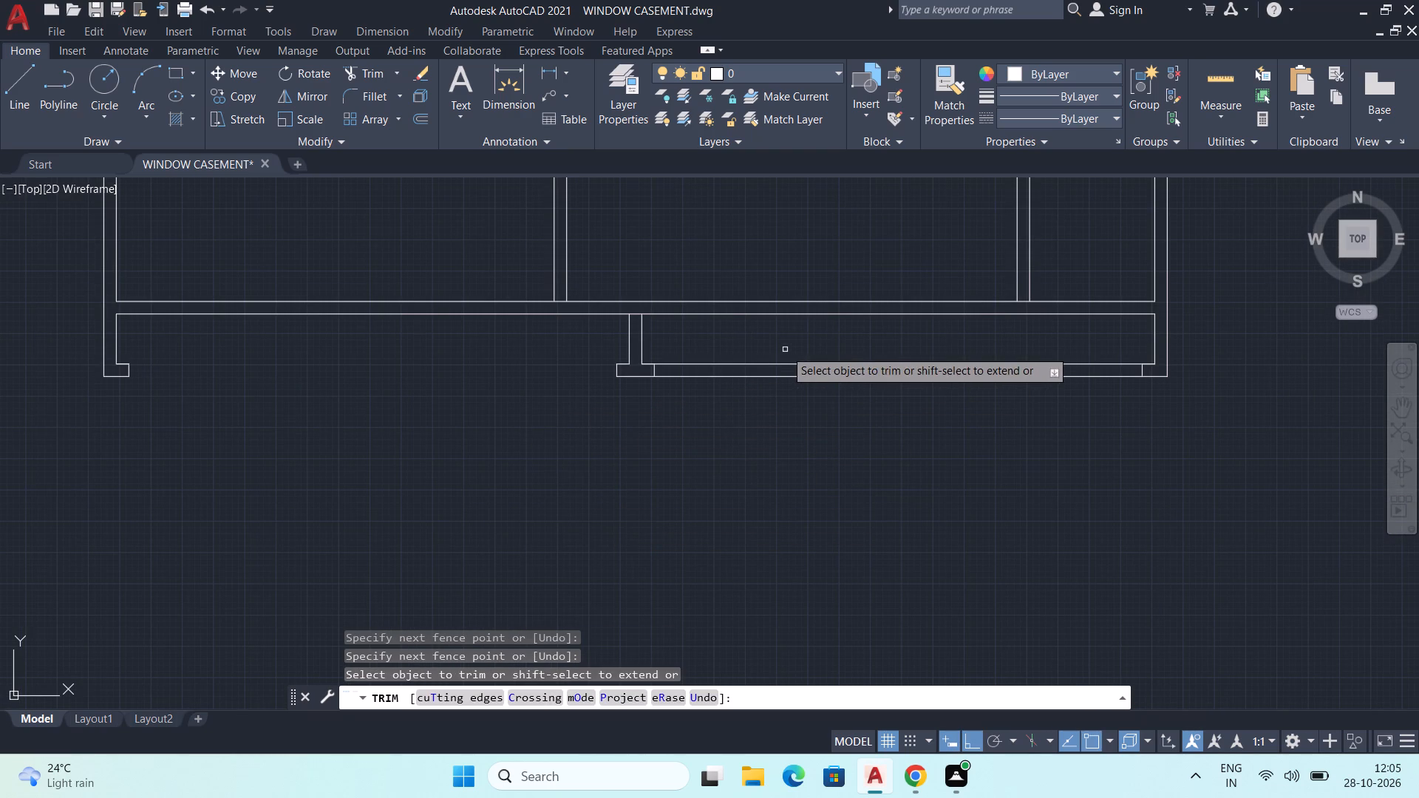
{"action": "left_click", "coordinate": [785, 349]}
{"action": "left_click", "coordinate": [786, 472]}
Trim the base's lower line between the two central stem lines so the stem opens into the base wall.
{"action": "middle_click_drag", "start_coordinate": [755, 379], "coordinate": [747, 511]}
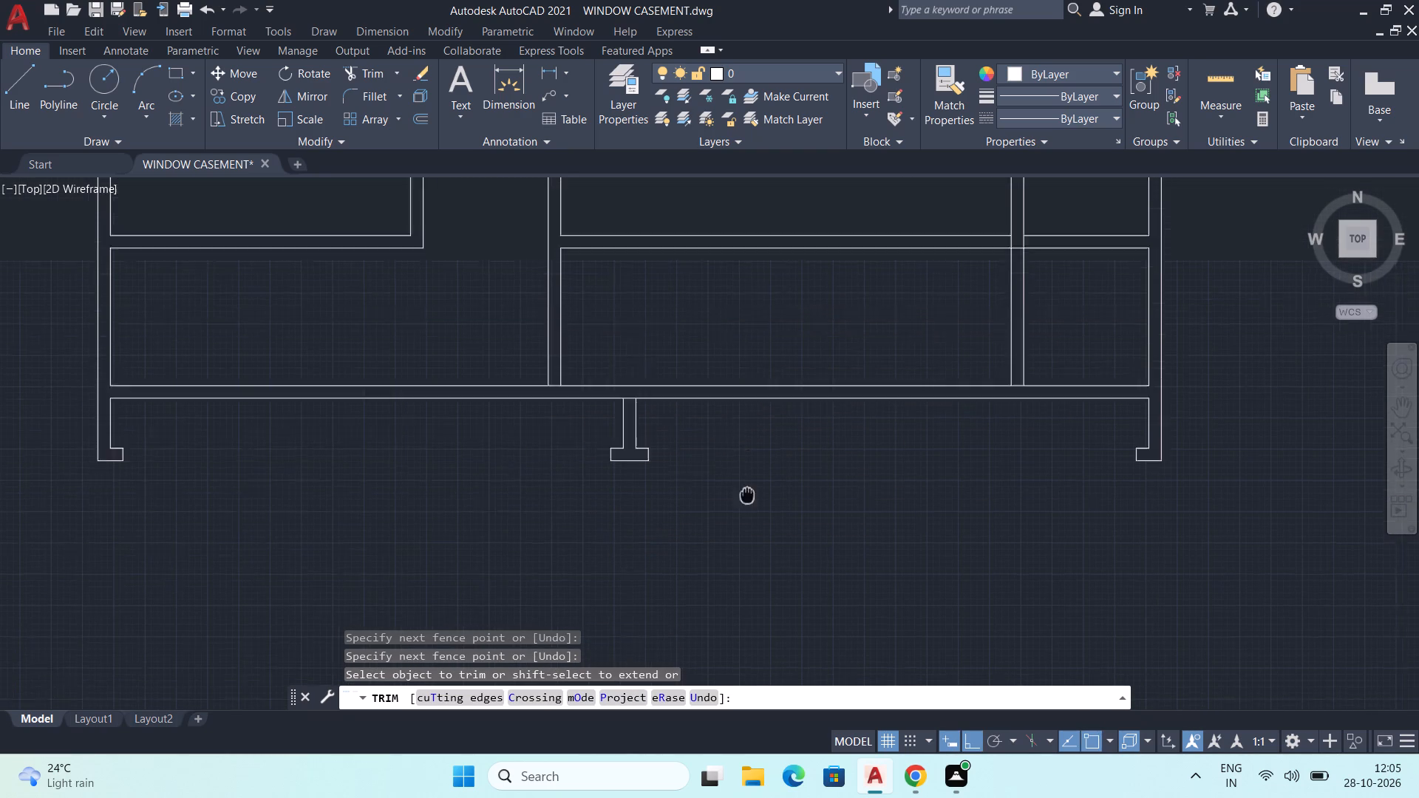
{"action": "middle_click_drag", "start_coordinate": [747, 511], "coordinate": [743, 585]}
{"action": "scroll", "coordinate": [642, 526], "scroll_direction": "up", "scroll_amount": 2}
{"action": "left_click", "coordinate": [587, 511]}
Trim the line segments inside the crossing of the right vertical web and the horizontal web, leaving an open junction.
{"action": "scroll", "coordinate": [665, 524], "scroll_direction": "down", "scroll_amount": 2}
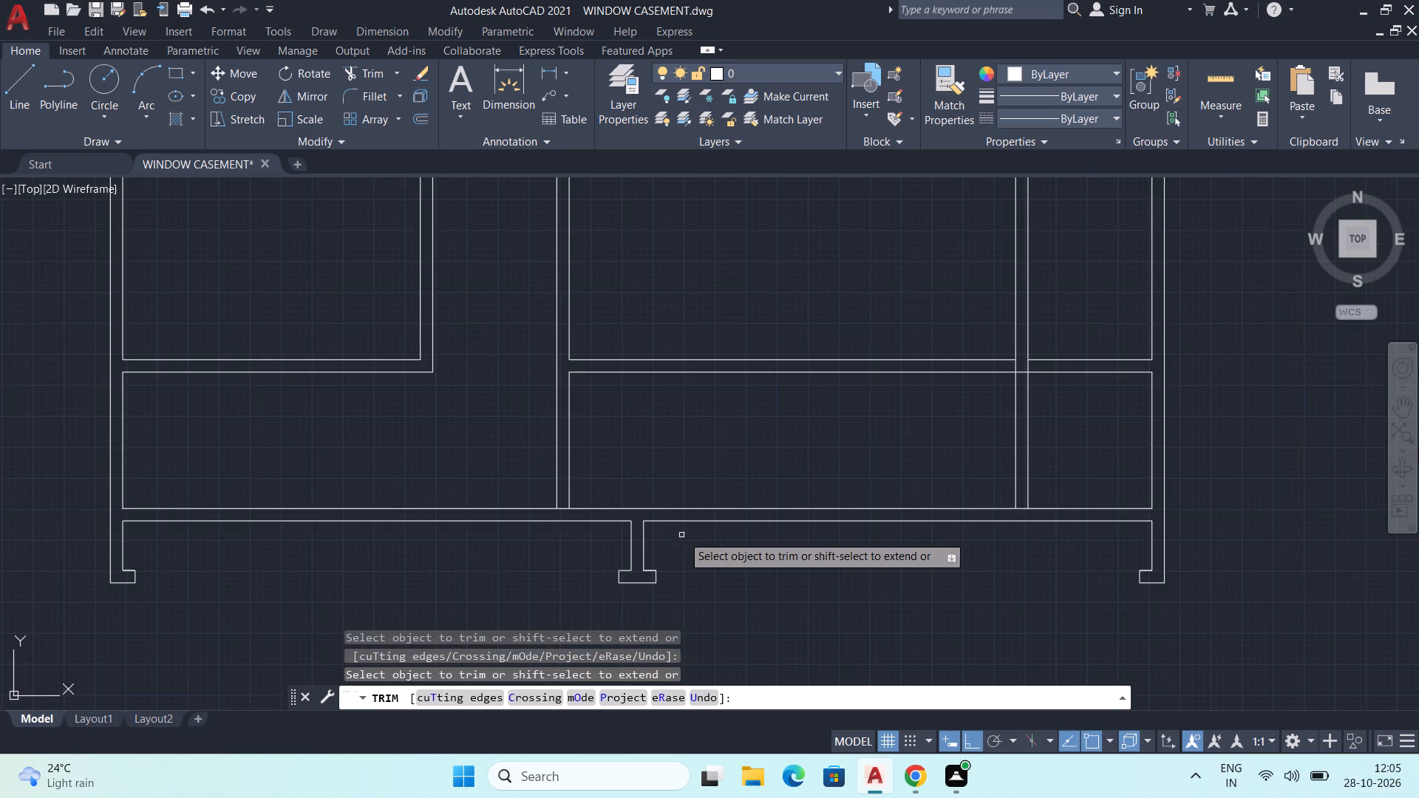
{"action": "scroll", "coordinate": [749, 579], "scroll_direction": "down", "scroll_amount": 2}
{"action": "middle_click_drag", "start_coordinate": [756, 556], "coordinate": [661, 497]}
{"action": "scroll", "coordinate": [684, 509], "scroll_direction": "down", "scroll_amount": 1}
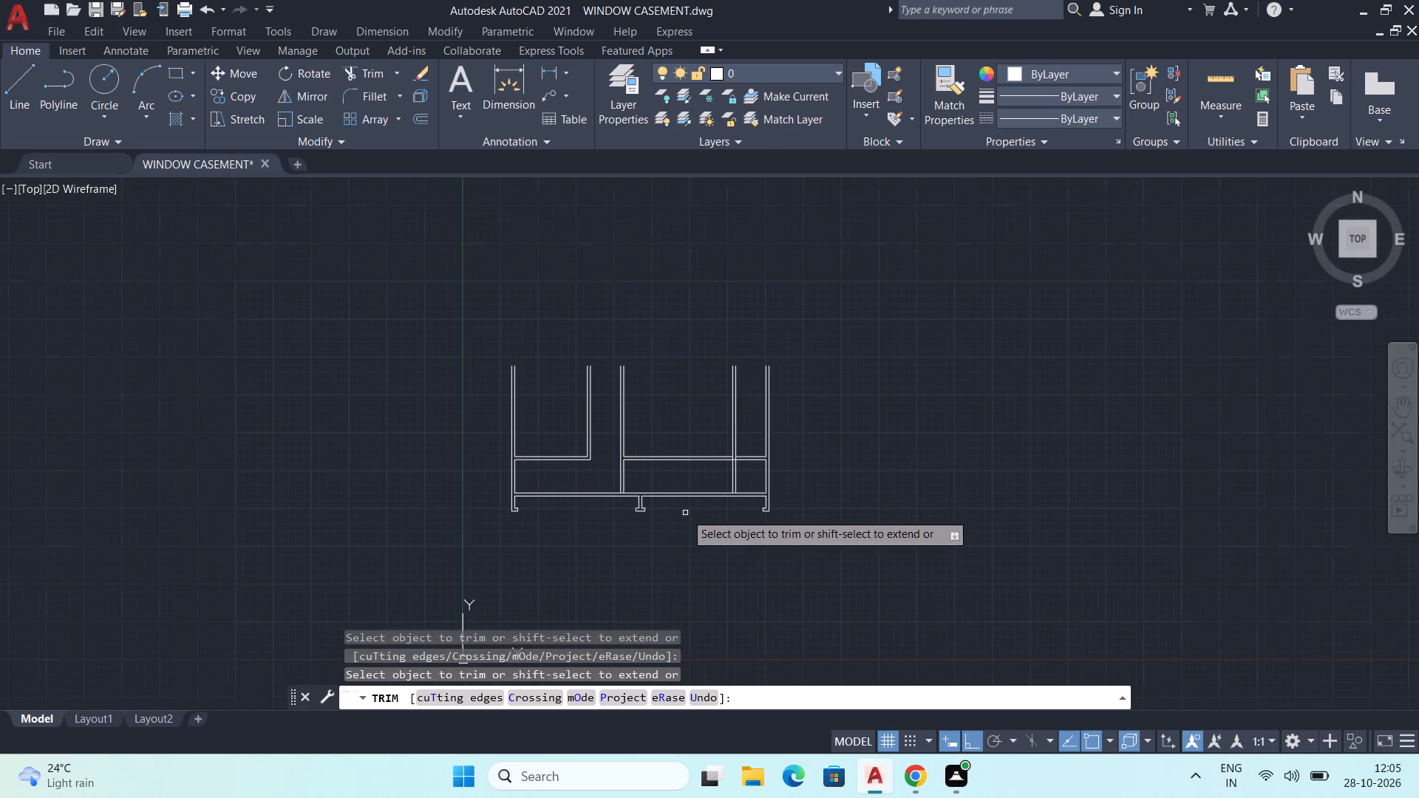
{"action": "middle_click_drag", "start_coordinate": [685, 514], "coordinate": [652, 543]}
{"action": "scroll", "coordinate": [654, 453], "scroll_direction": "up", "scroll_amount": 2}
{"action": "middle_click_drag", "start_coordinate": [743, 434], "coordinate": [612, 370]}
{"action": "middle_click_drag", "start_coordinate": [785, 445], "coordinate": [905, 428]}
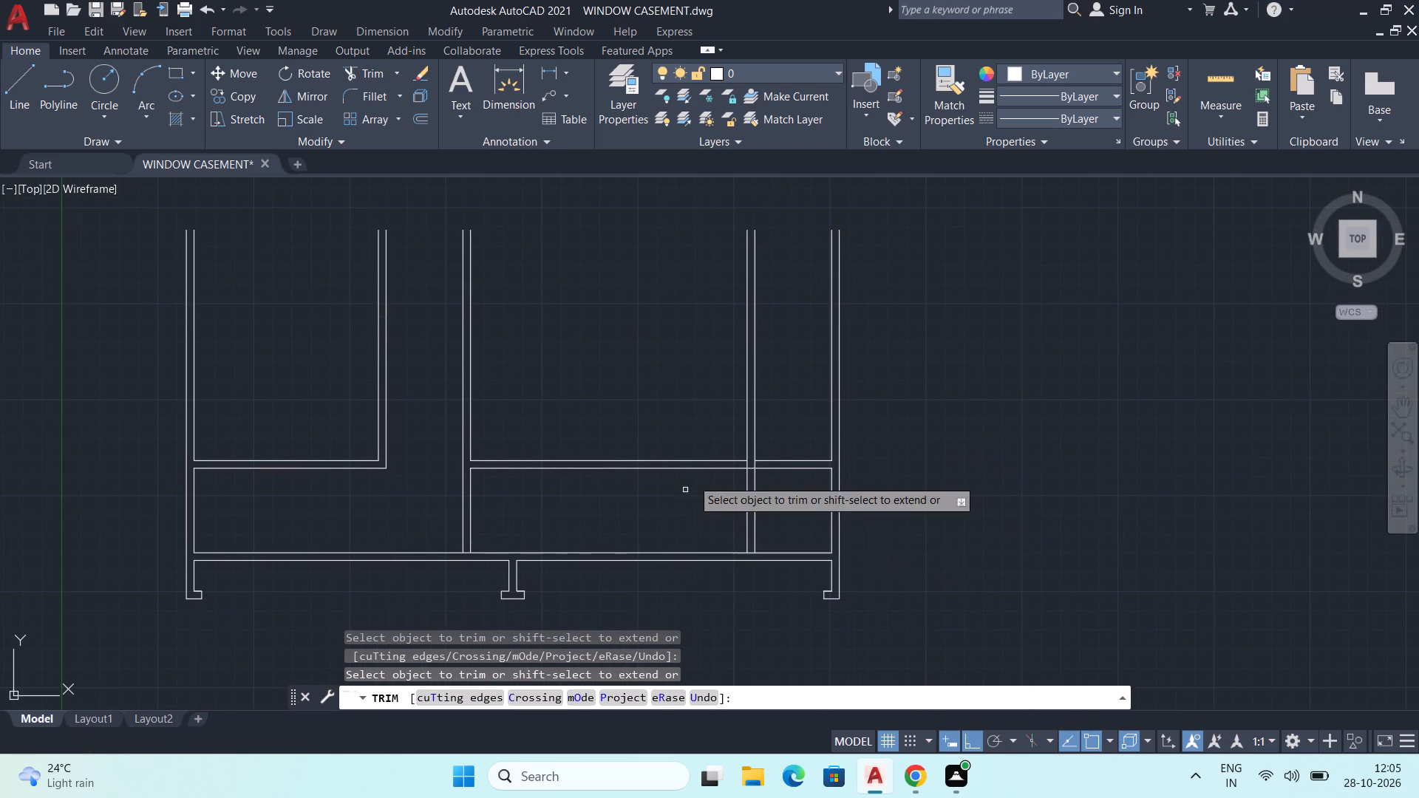
{"action": "scroll", "coordinate": [710, 455], "scroll_direction": "up", "scroll_amount": 3}
{"action": "left_click", "coordinate": [857, 499]}
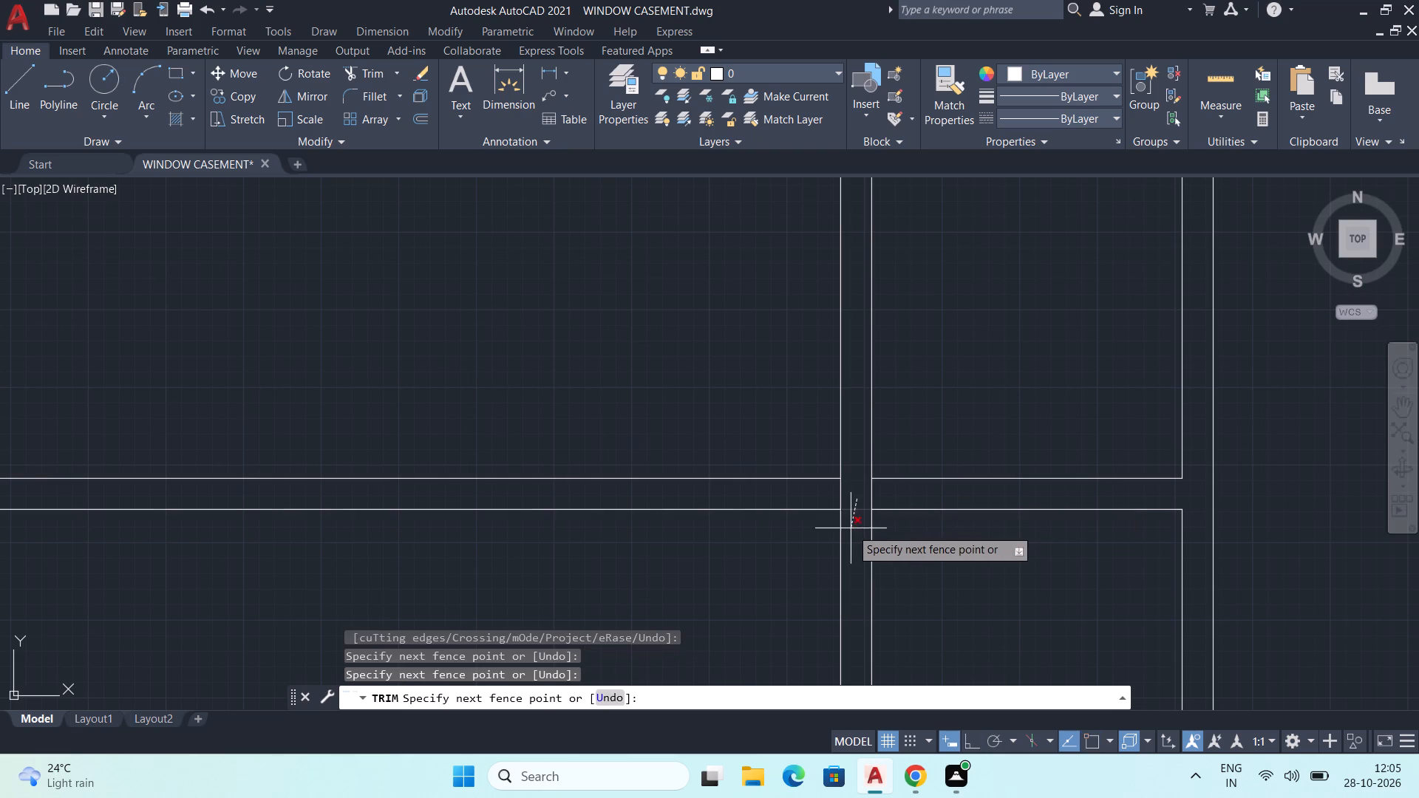
{"action": "left_click", "coordinate": [851, 528]}
{"action": "left_click", "coordinate": [811, 499]}
{"action": "left_click", "coordinate": [901, 494]}
{"action": "scroll", "coordinate": [1056, 514], "scroll_direction": "down", "scroll_amount": 1}
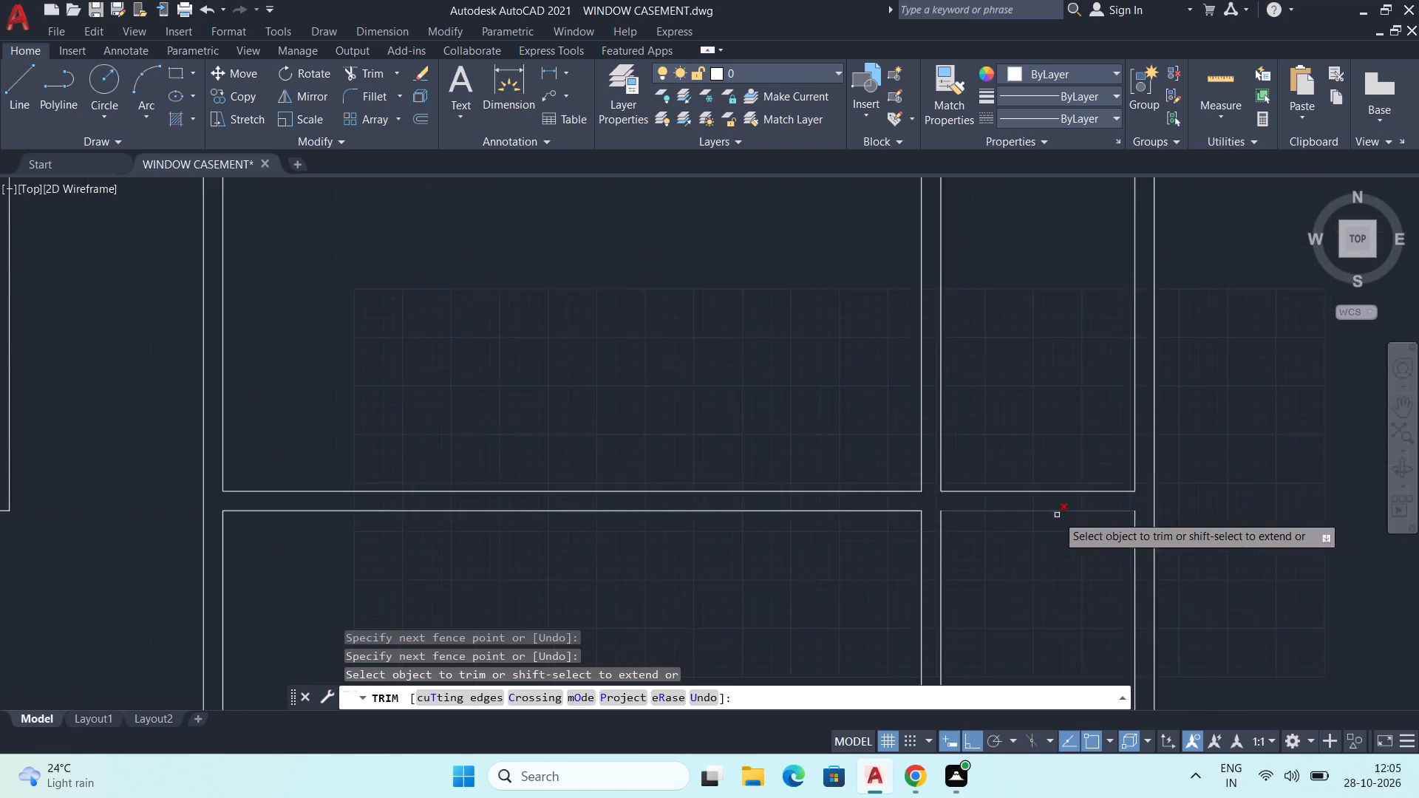
{"action": "scroll", "coordinate": [1058, 515], "scroll_direction": "down", "scroll_amount": 1}
{"action": "scroll", "coordinate": [1171, 505], "scroll_direction": "down", "scroll_amount": 1}
{"action": "middle_click_drag", "start_coordinate": [1171, 505], "coordinate": [1154, 533]}
{"action": "middle_click_drag", "start_coordinate": [1157, 506], "coordinate": [1095, 525]}
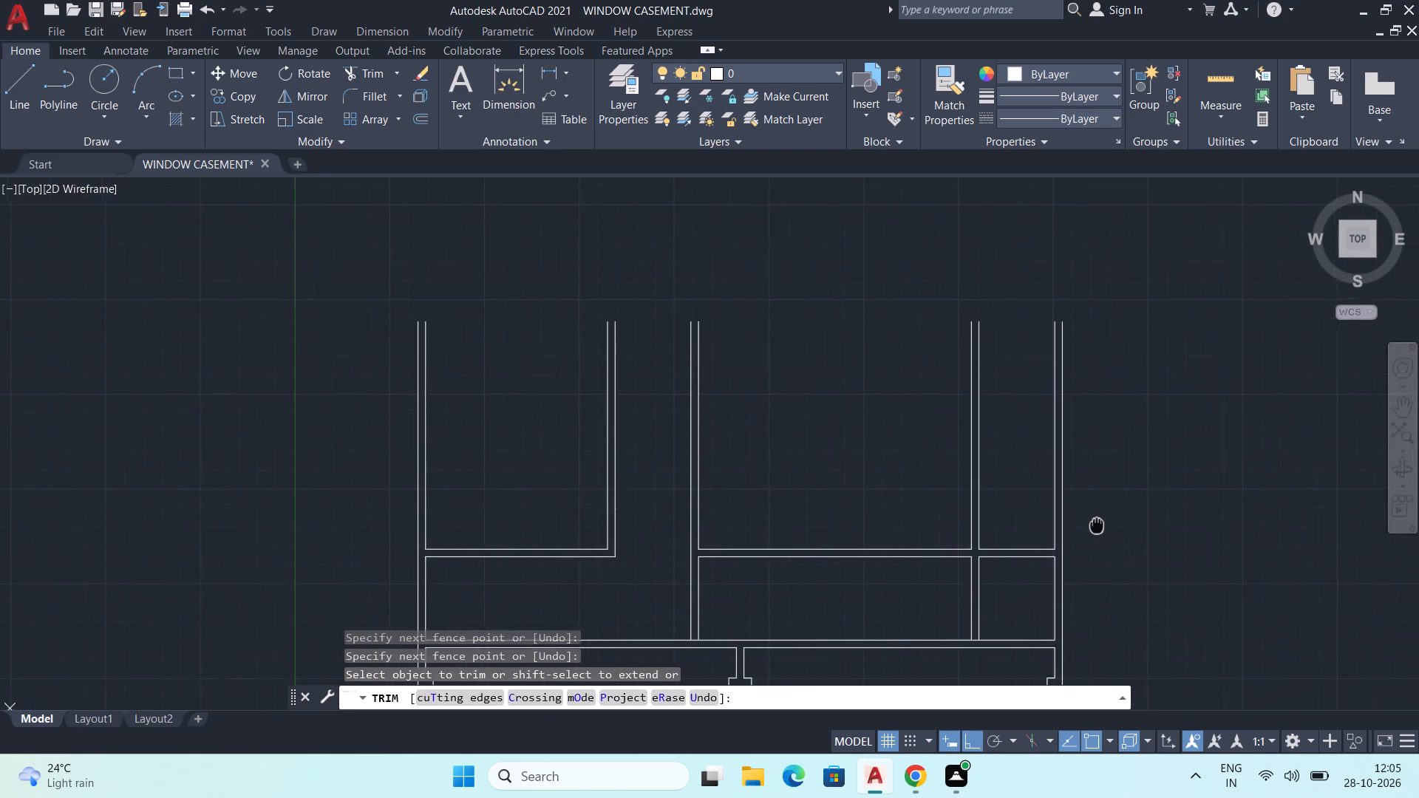
{"action": "middle_click_drag", "start_coordinate": [1095, 525], "coordinate": [1060, 554]}
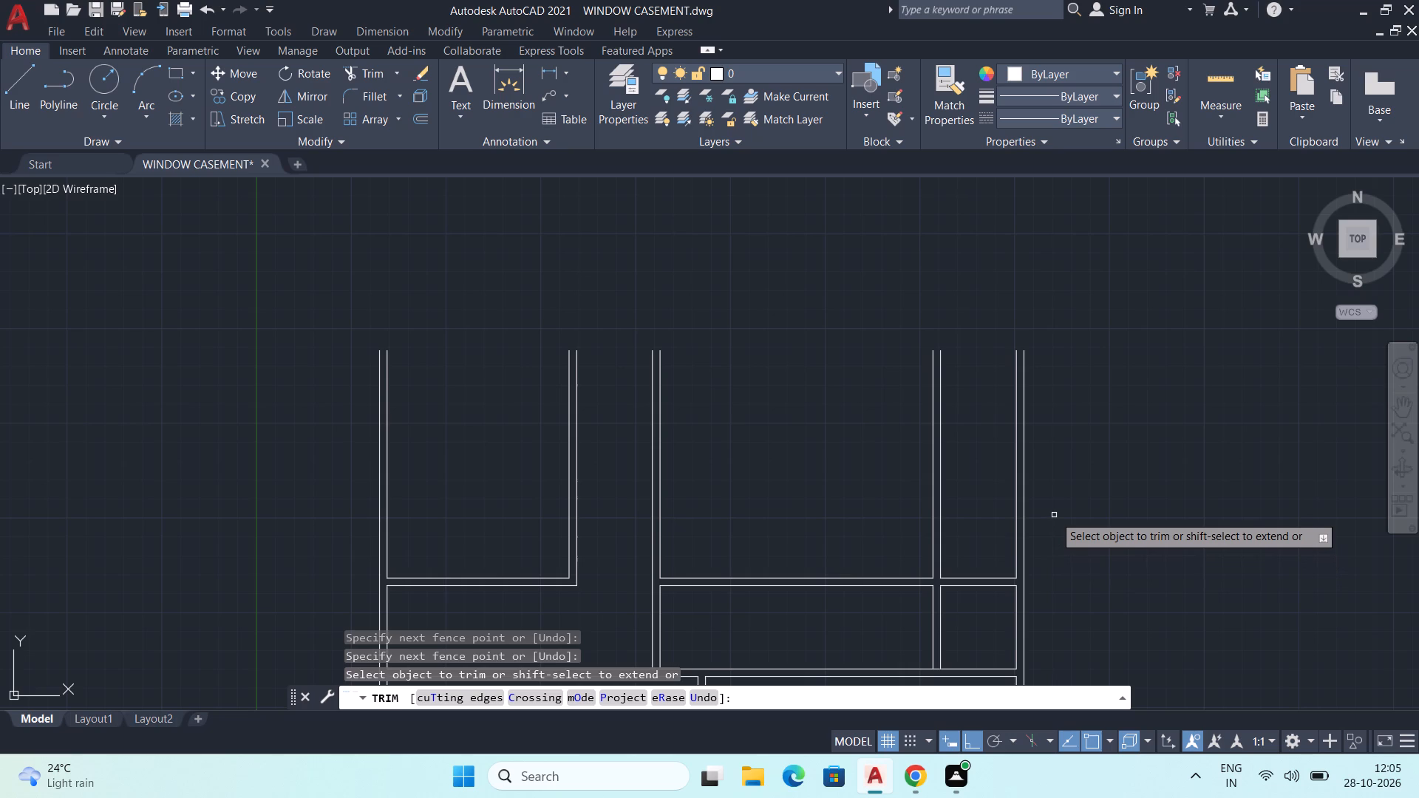
{"action": "key", "text": "space"}
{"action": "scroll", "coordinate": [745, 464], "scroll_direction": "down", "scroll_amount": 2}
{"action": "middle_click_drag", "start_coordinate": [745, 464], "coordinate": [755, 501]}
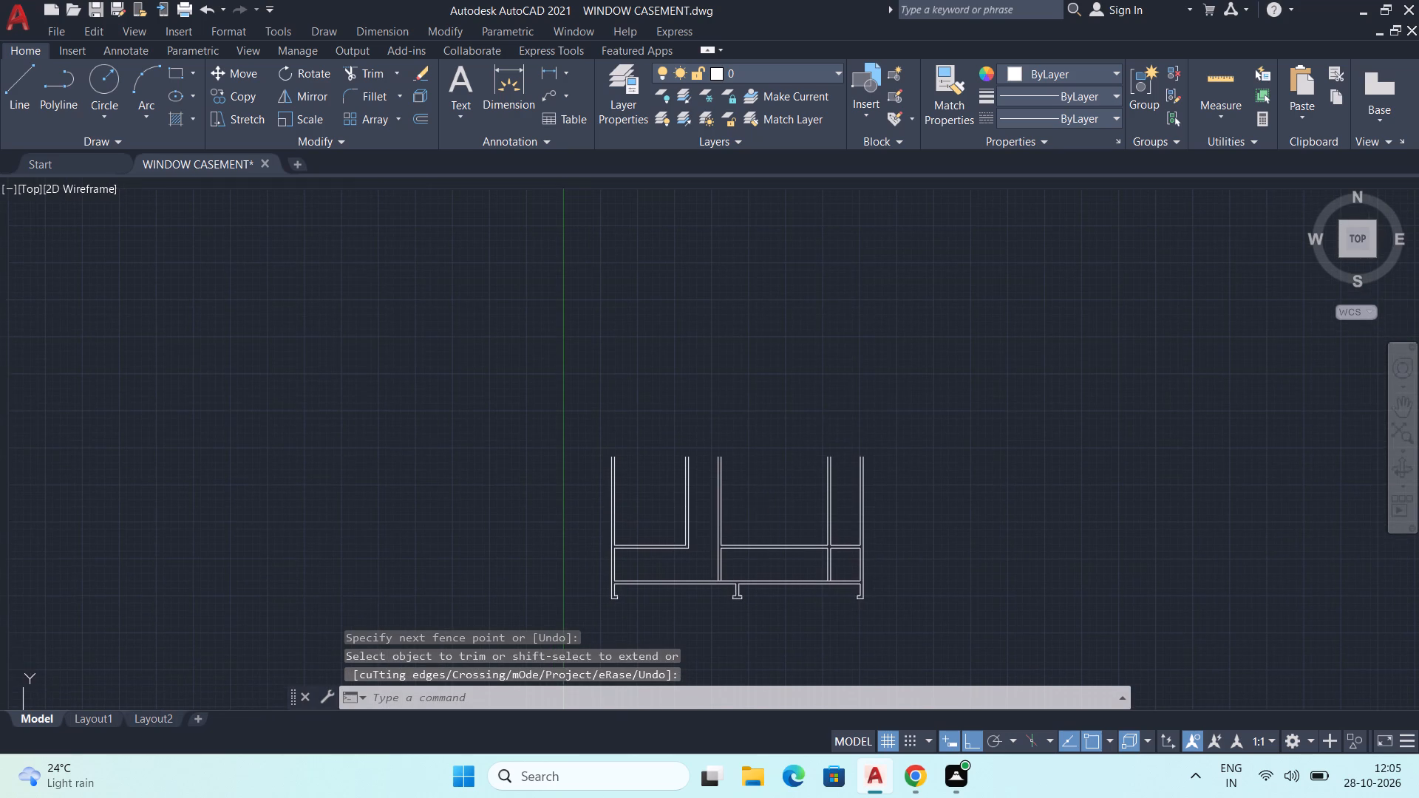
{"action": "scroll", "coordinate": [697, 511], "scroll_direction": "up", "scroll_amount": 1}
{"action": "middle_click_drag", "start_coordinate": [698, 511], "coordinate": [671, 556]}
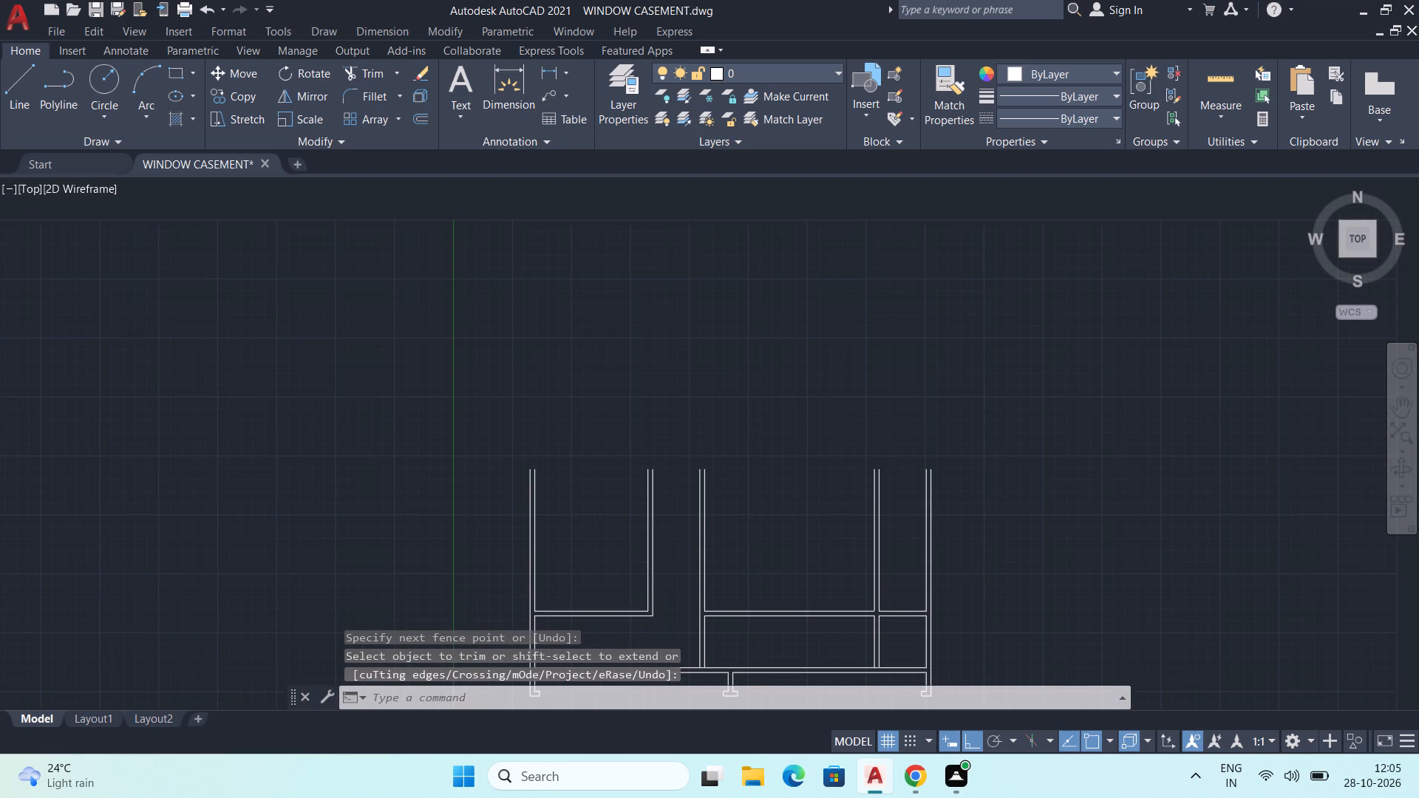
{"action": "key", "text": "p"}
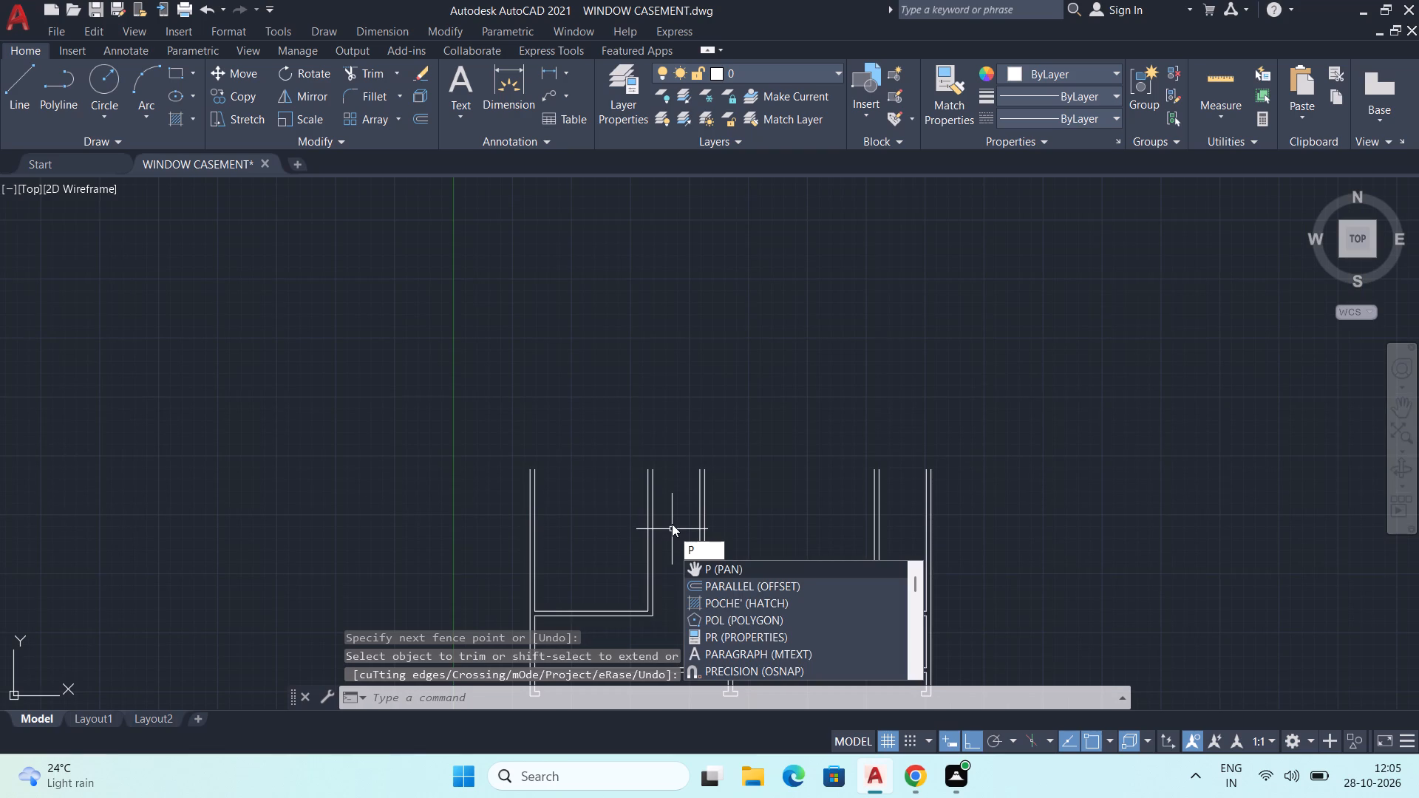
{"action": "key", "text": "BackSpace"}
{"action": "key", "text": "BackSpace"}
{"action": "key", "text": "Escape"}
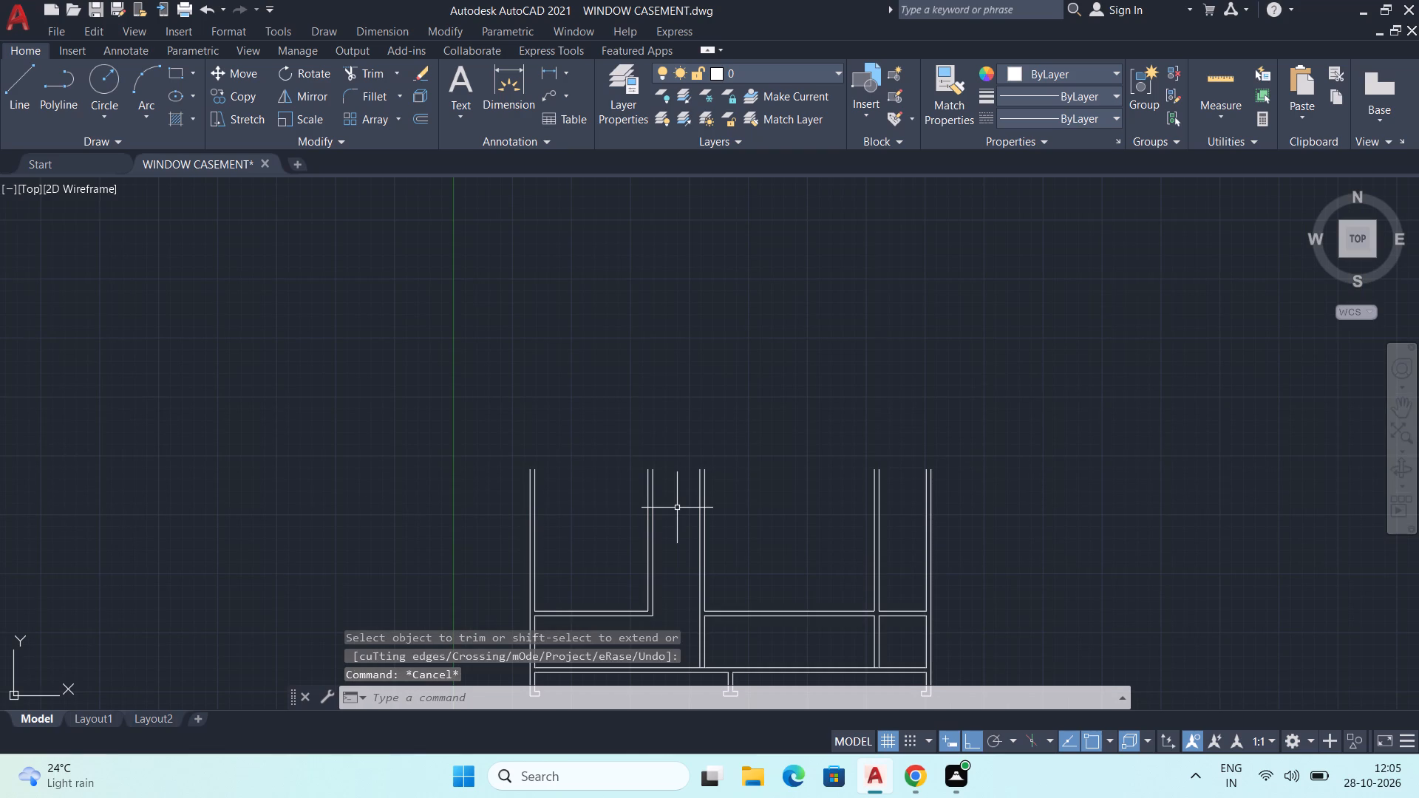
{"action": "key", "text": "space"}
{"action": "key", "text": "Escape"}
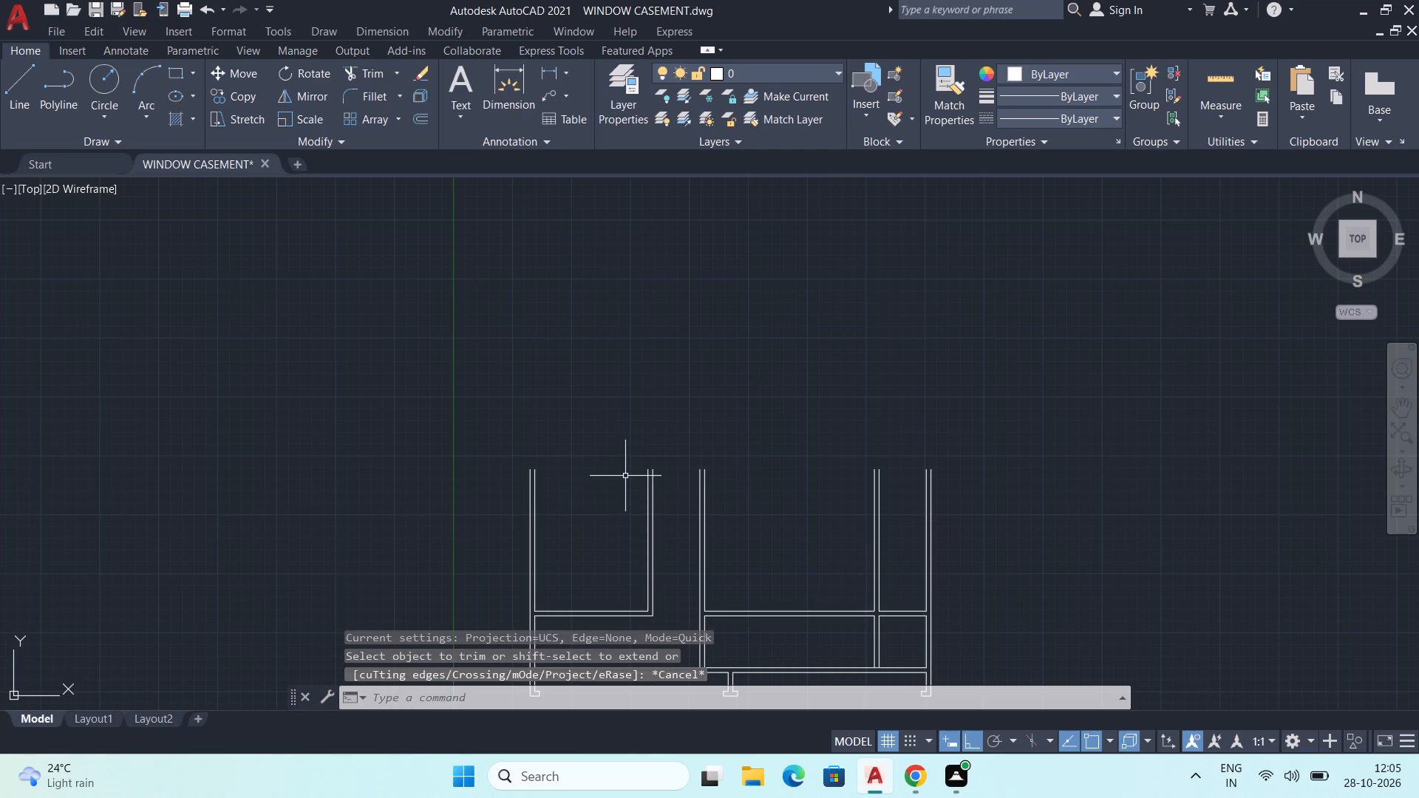
Draw an 85 mm horizontal line across the top of the profile, joining the outer upper ends of both side walls.
{"action": "key", "text": "l"}
{"action": "key", "text": "Return"}
{"action": "scroll", "coordinate": [549, 492], "scroll_direction": "up", "scroll_amount": 1}
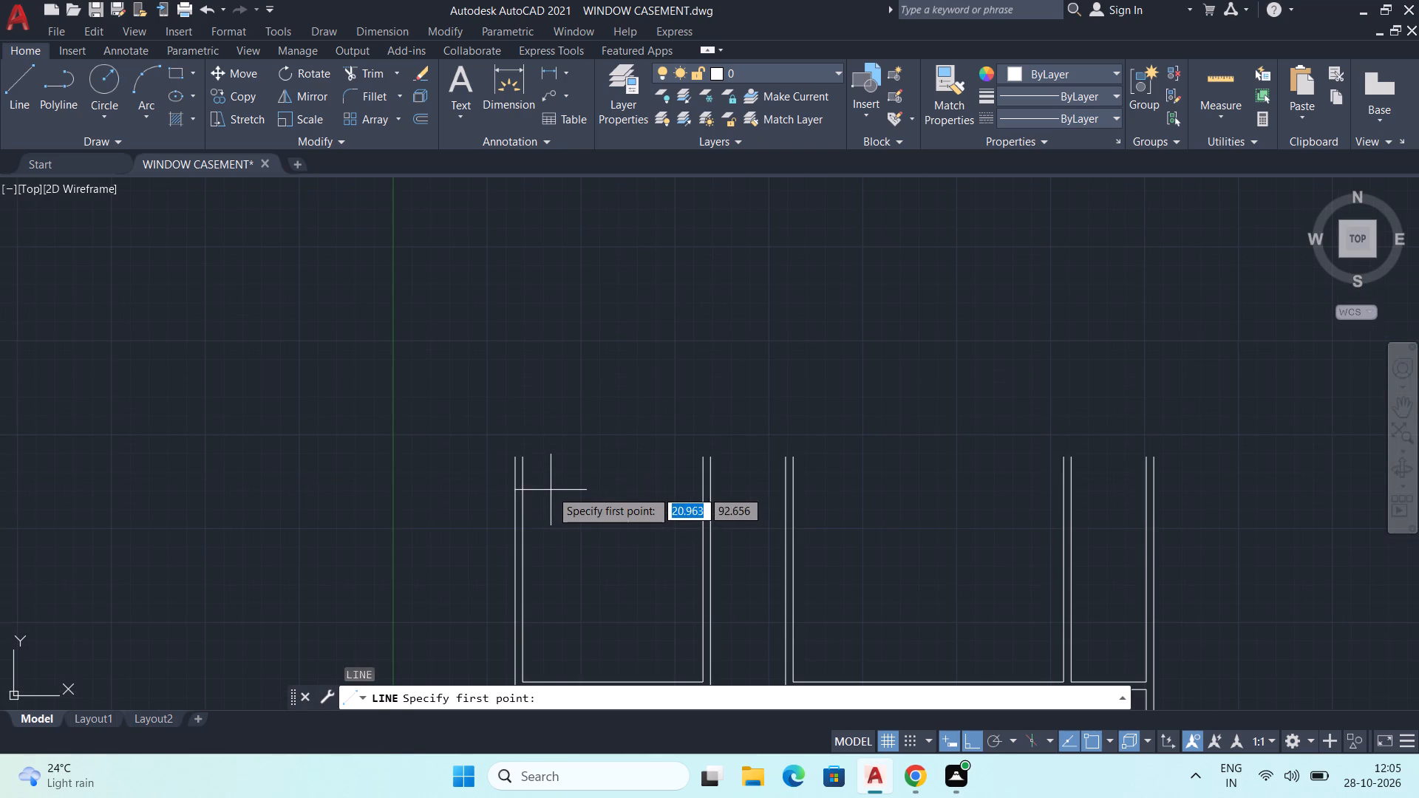
{"action": "left_click", "coordinate": [515, 456]}
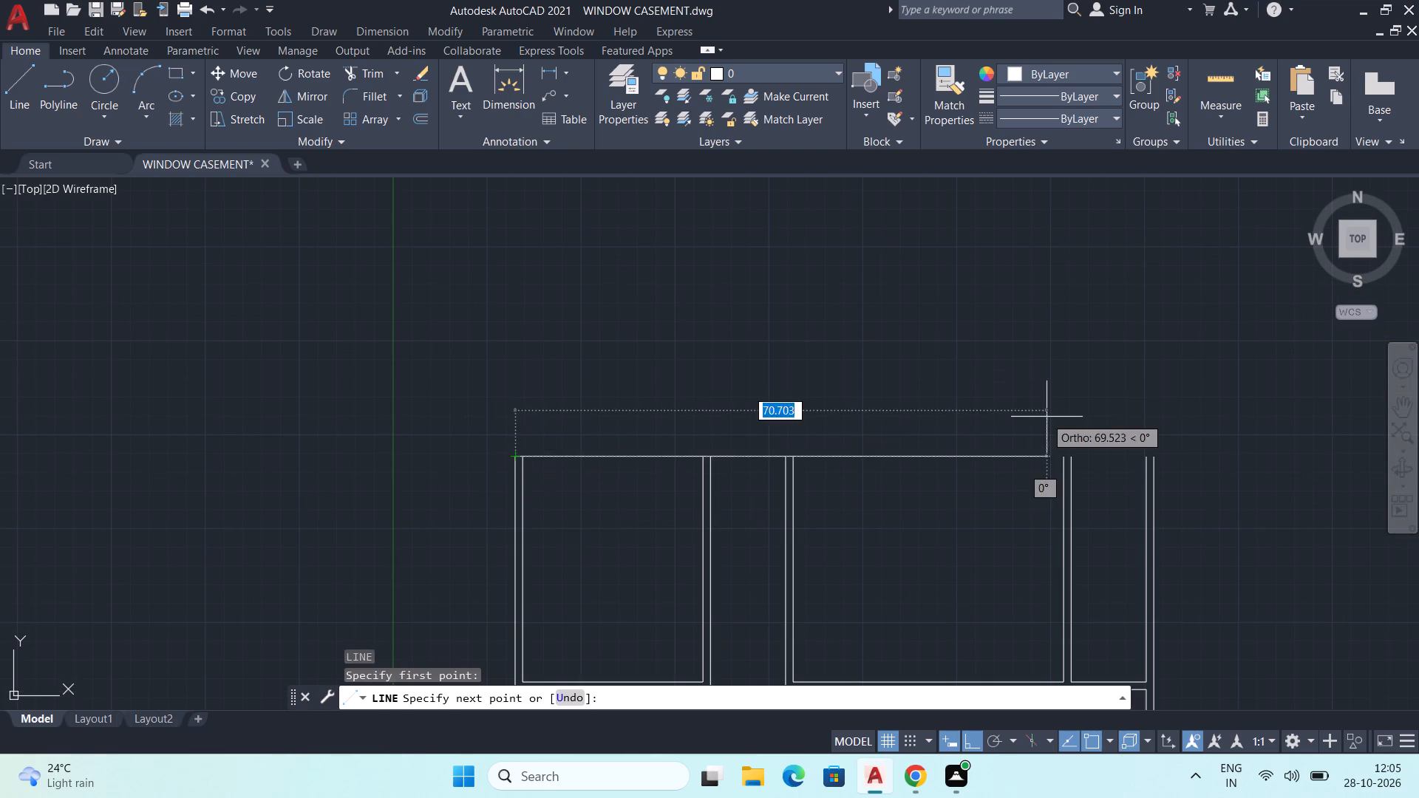
{"action": "middle_click_drag", "start_coordinate": [1047, 417], "coordinate": [903, 423]}
{"action": "scroll", "coordinate": [1077, 471], "scroll_direction": "up", "scroll_amount": 3}
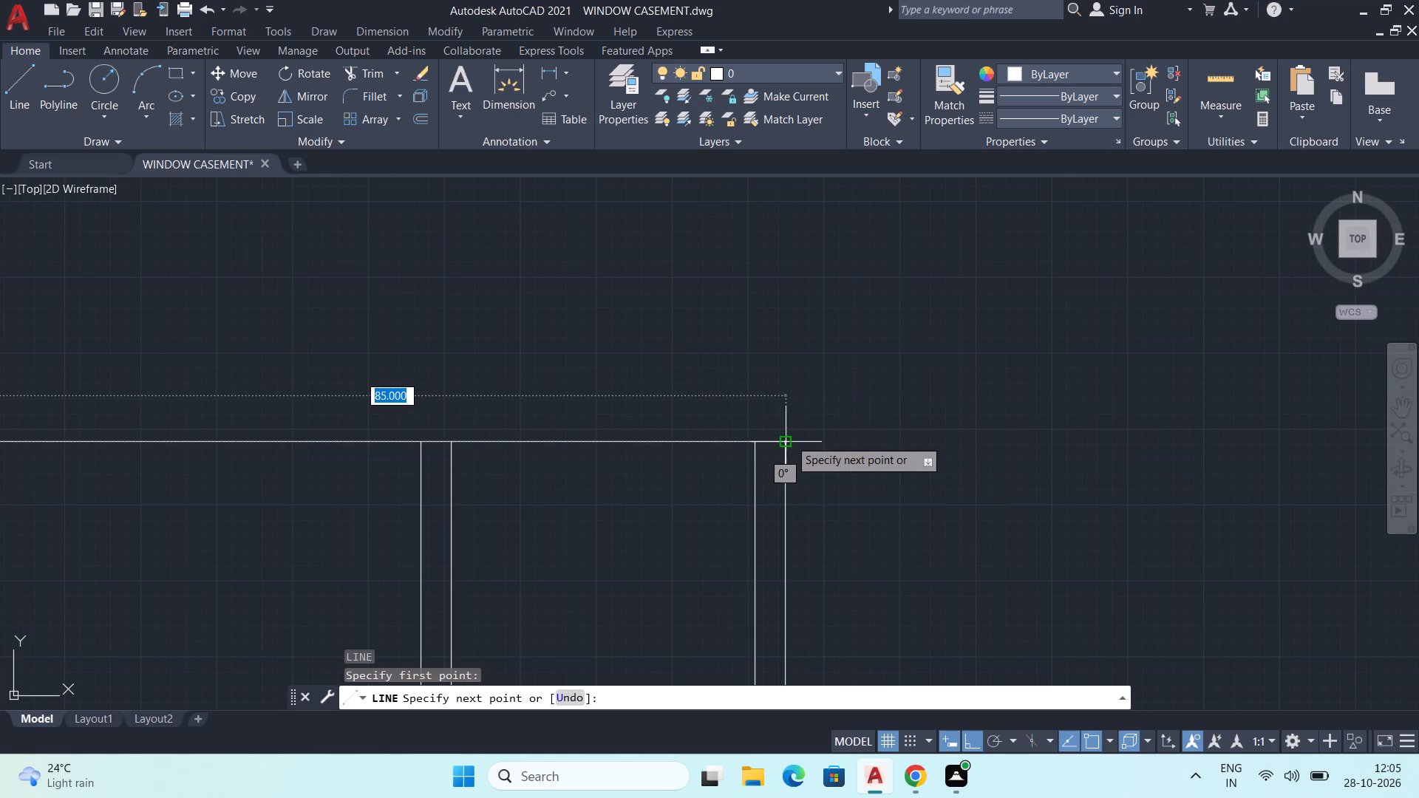
{"action": "left_click", "coordinate": [788, 443]}
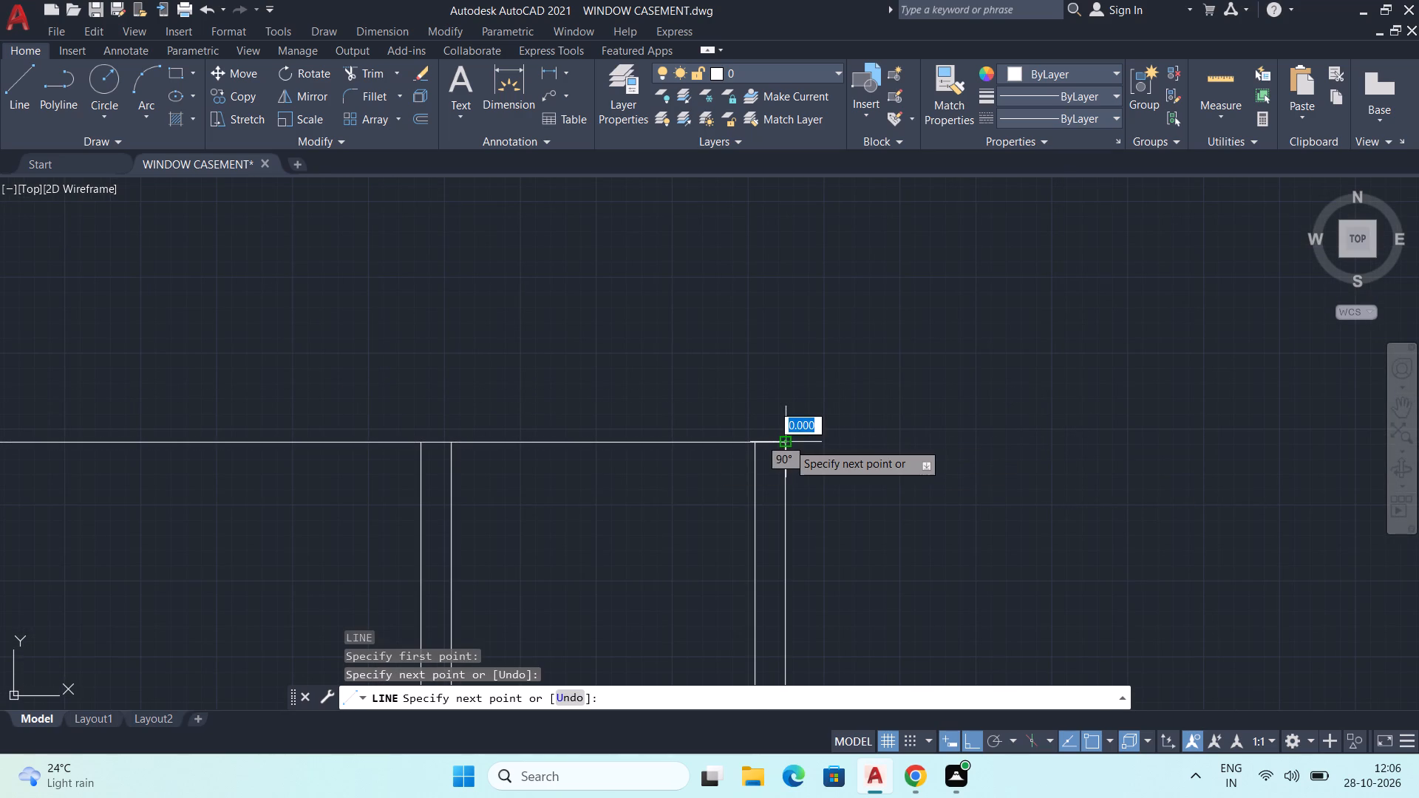
{"action": "key", "text": "Escape"}
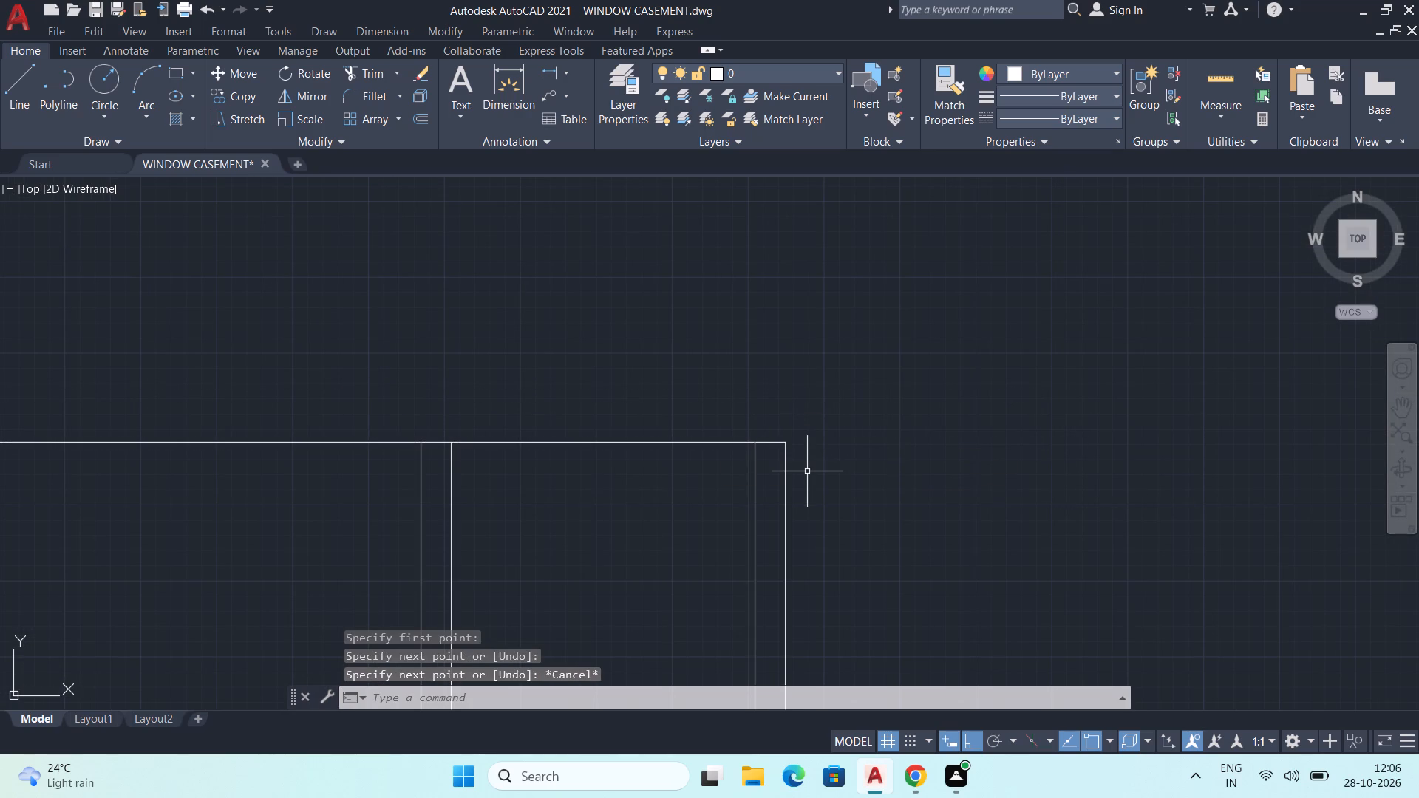
Offset the new top line 1 mm downward, into the profile.
{"action": "type", "text": "OFF"}
{"action": "key", "text": "Return"}
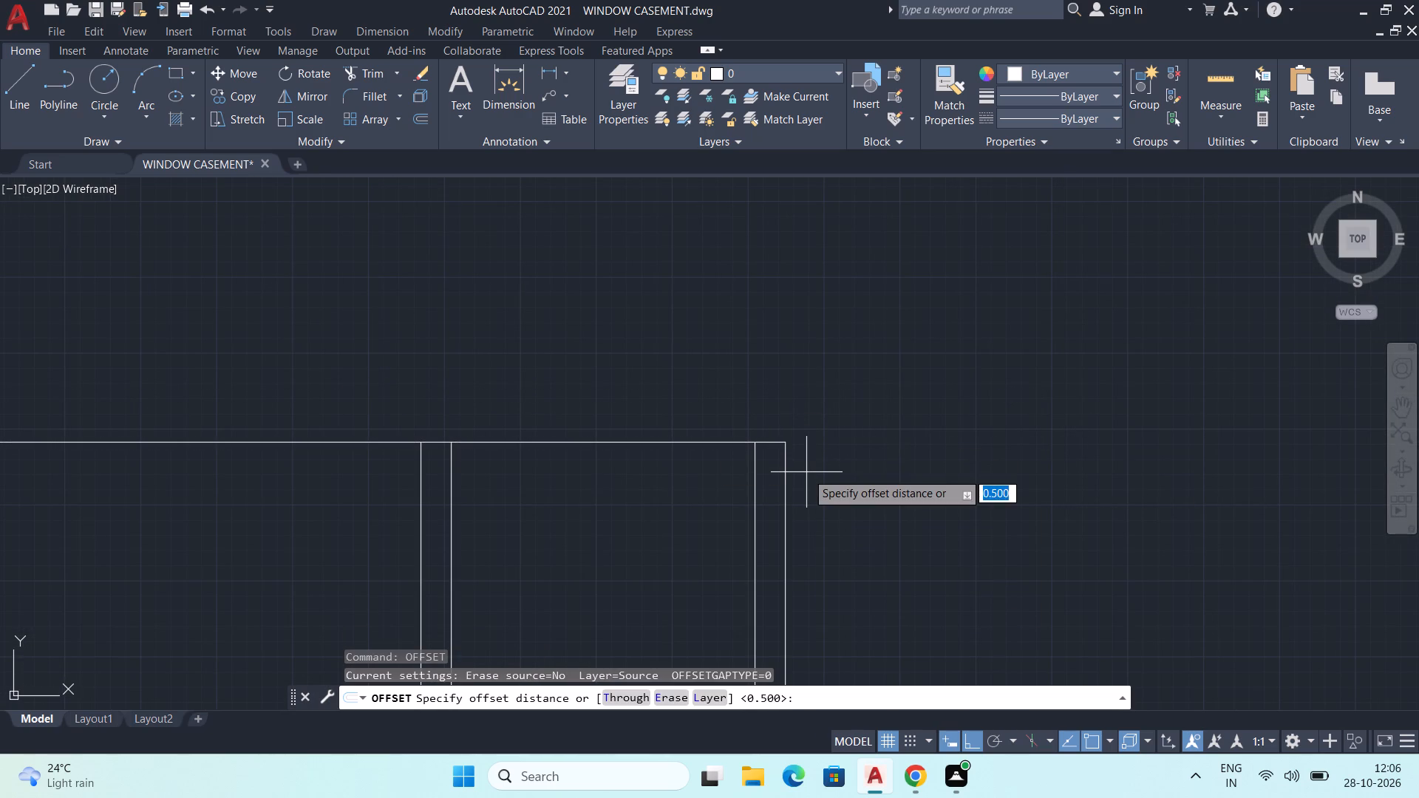
{"action": "key", "text": "1"}
{"action": "key", "text": "Return"}
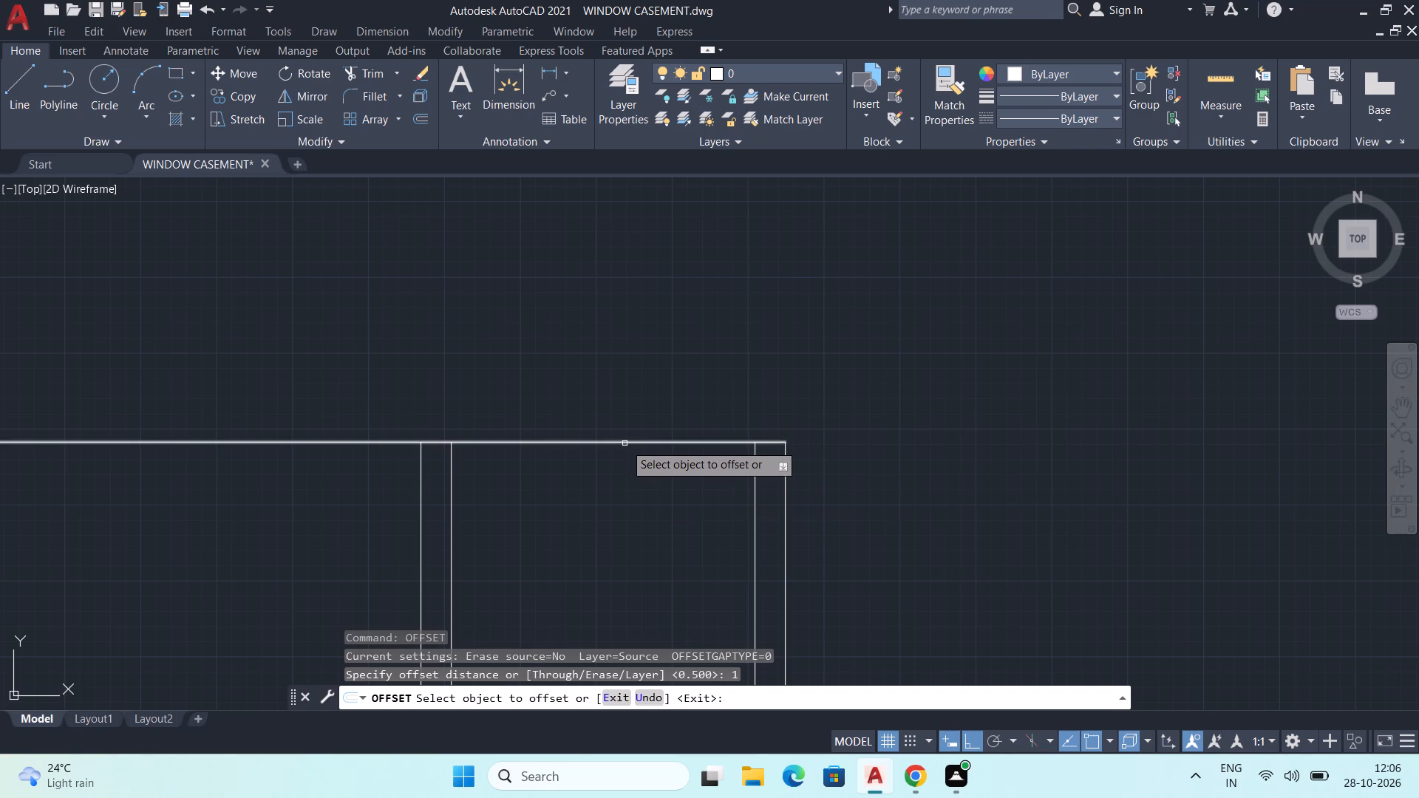
{"action": "left_click", "coordinate": [625, 443]}
{"action": "left_click", "coordinate": [620, 458]}
{"action": "scroll", "coordinate": [622, 458], "scroll_direction": "down", "scroll_amount": 3}
{"action": "middle_click_drag", "start_coordinate": [630, 511], "coordinate": [661, 469]}
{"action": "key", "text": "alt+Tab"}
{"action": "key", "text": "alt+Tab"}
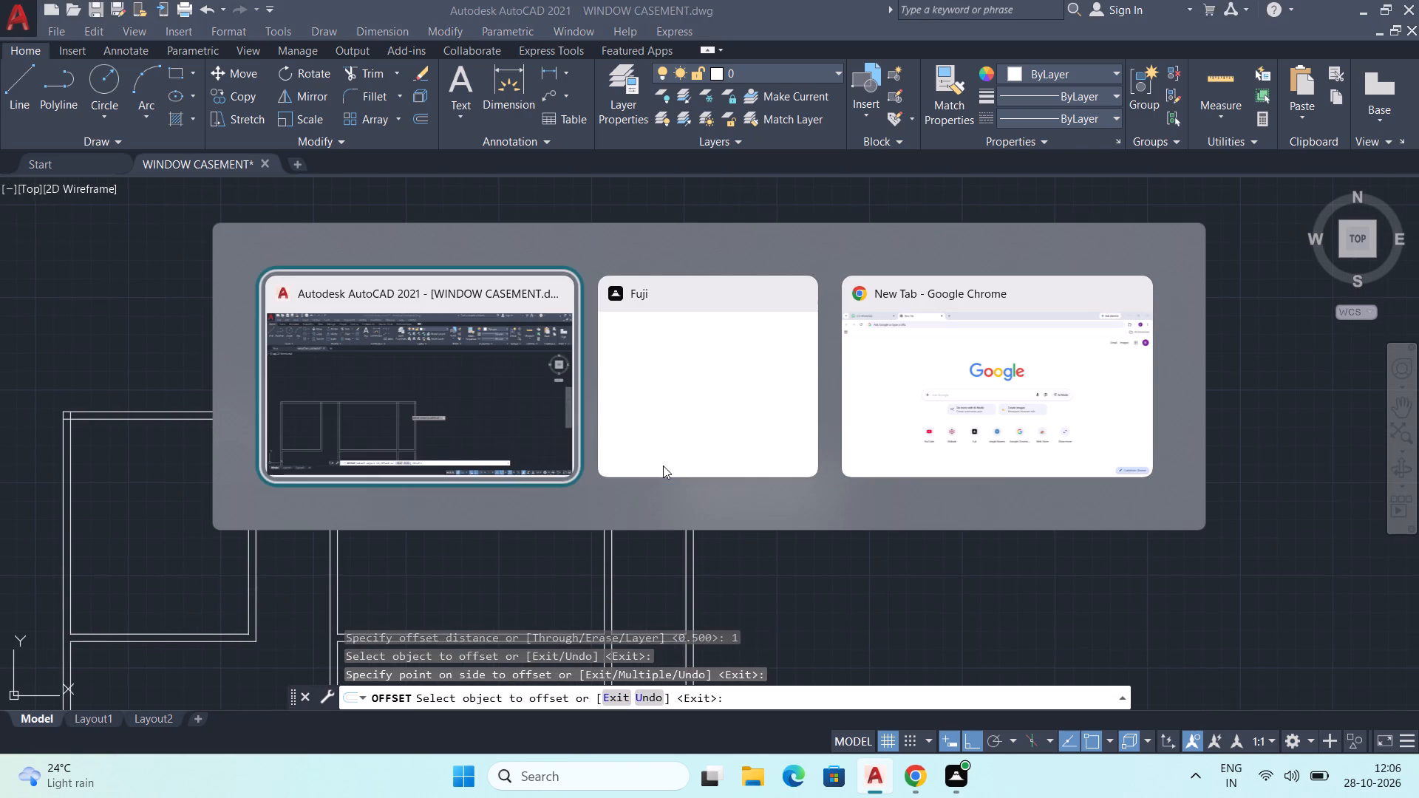
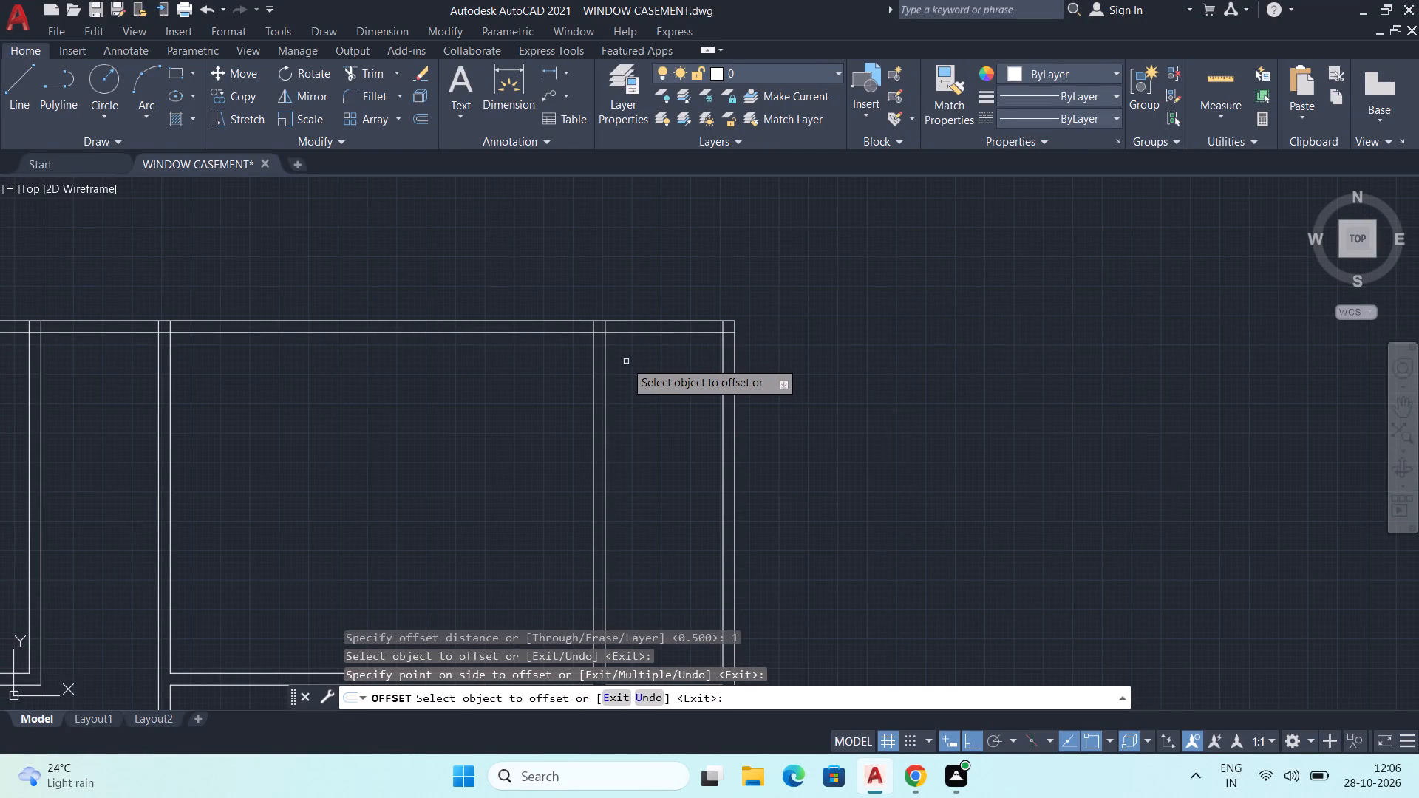
Draw a horizontal line across the gap between the left and middle vertical webs, level with the horizontal web's lower edge.
{"action": "middle_click_drag", "start_coordinate": [616, 338], "coordinate": [622, 345]}
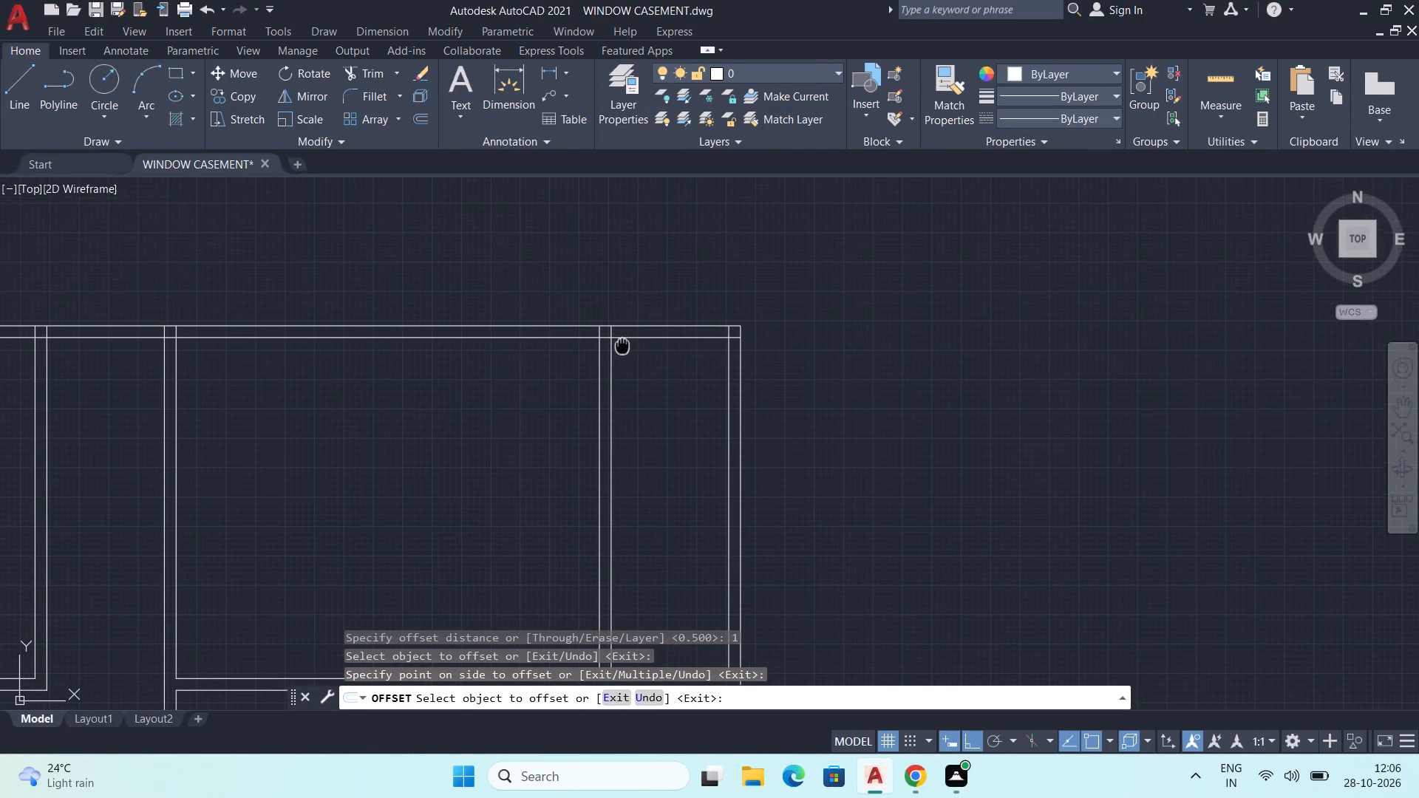
{"action": "middle_click_drag", "start_coordinate": [622, 345], "coordinate": [621, 362]}
{"action": "key", "text": "space"}
{"action": "middle_click_drag", "start_coordinate": [620, 370], "coordinate": [627, 369]}
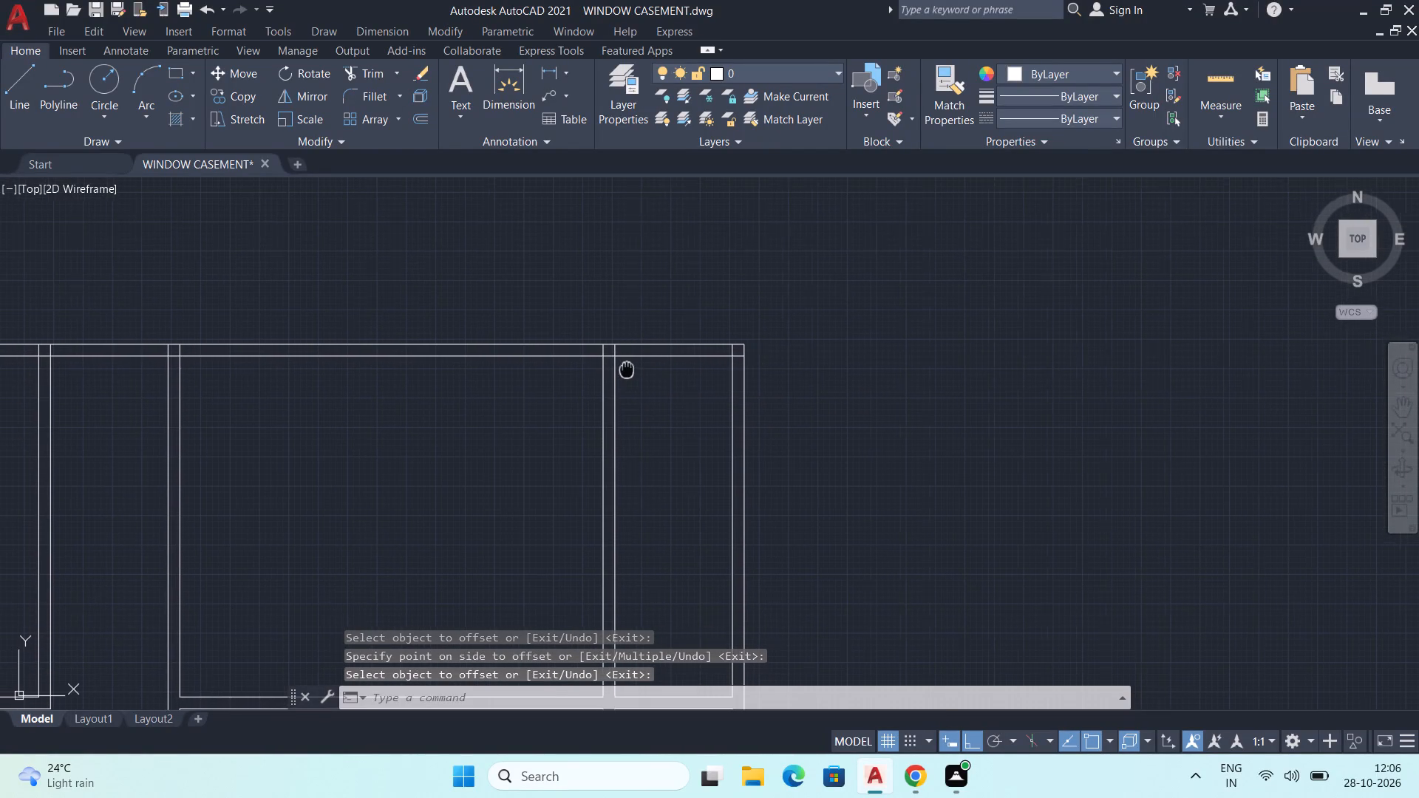
{"action": "middle_click_drag", "start_coordinate": [627, 369], "coordinate": [614, 330]}
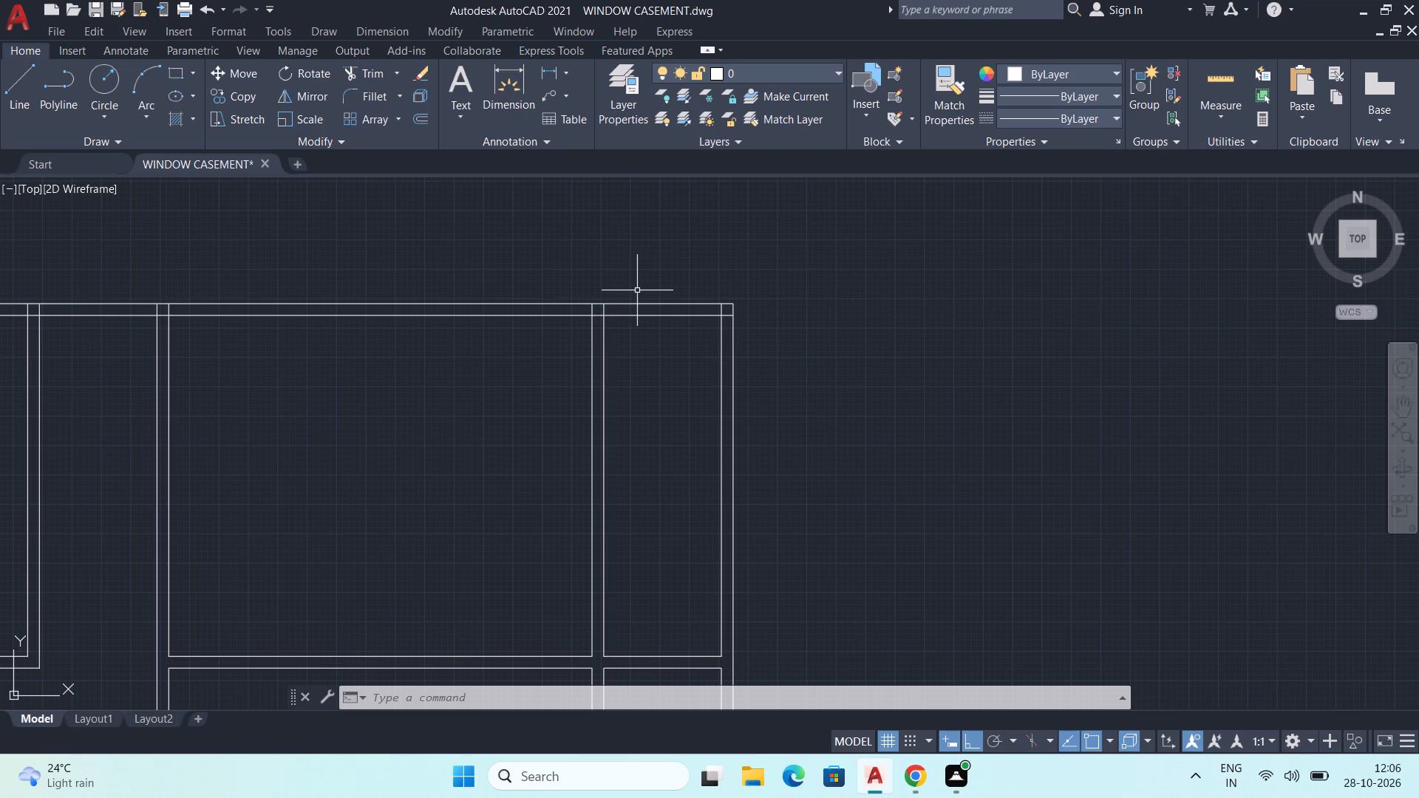
{"action": "scroll", "coordinate": [633, 301], "scroll_direction": "down", "scroll_amount": 1}
{"action": "middle_click_drag", "start_coordinate": [594, 352], "coordinate": [593, 377]}
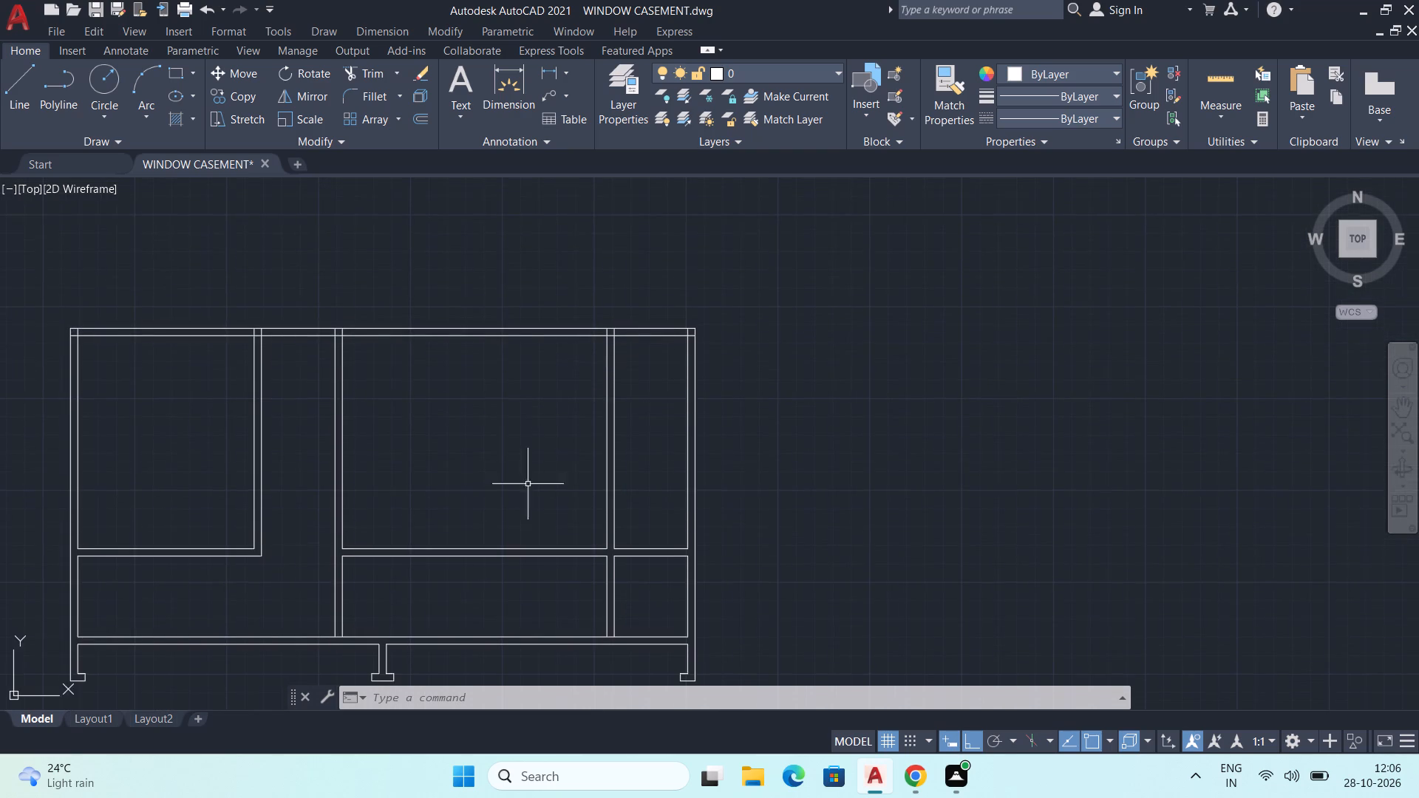
{"action": "middle_click_drag", "start_coordinate": [517, 496], "coordinate": [547, 464]}
{"action": "scroll", "coordinate": [475, 526], "scroll_direction": "up", "scroll_amount": 1}
{"action": "middle_click_drag", "start_coordinate": [477, 526], "coordinate": [479, 559]}
{"action": "scroll", "coordinate": [494, 534], "scroll_direction": "down", "scroll_amount": 1}
{"action": "middle_click_drag", "start_coordinate": [492, 534], "coordinate": [496, 534]}
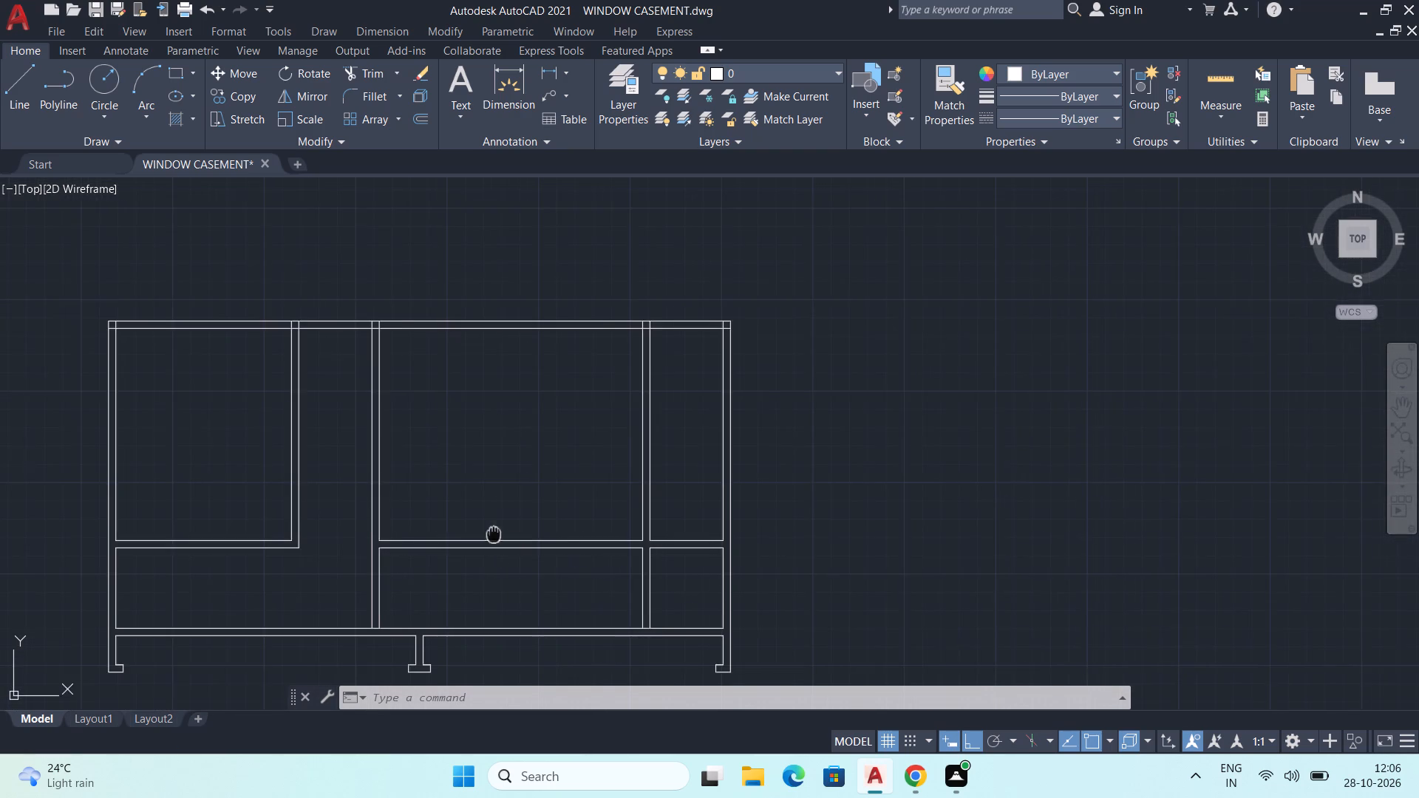
{"action": "middle_click_drag", "start_coordinate": [496, 534], "coordinate": [503, 535]}
{"action": "scroll", "coordinate": [327, 563], "scroll_direction": "up", "scroll_amount": 1}
{"action": "middle_click_drag", "start_coordinate": [335, 556], "coordinate": [366, 520]}
{"action": "key", "text": "l"}
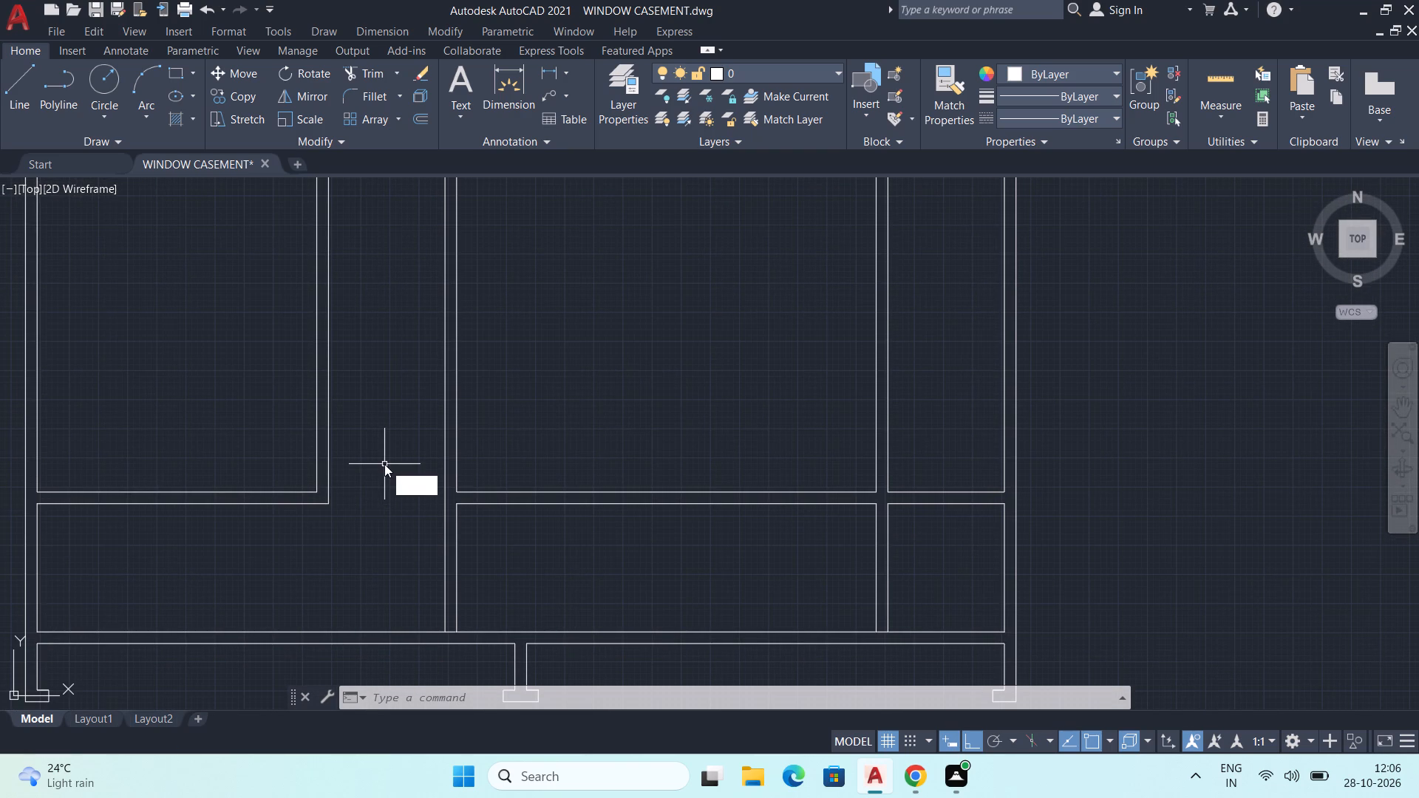
{"action": "key", "text": "Return"}
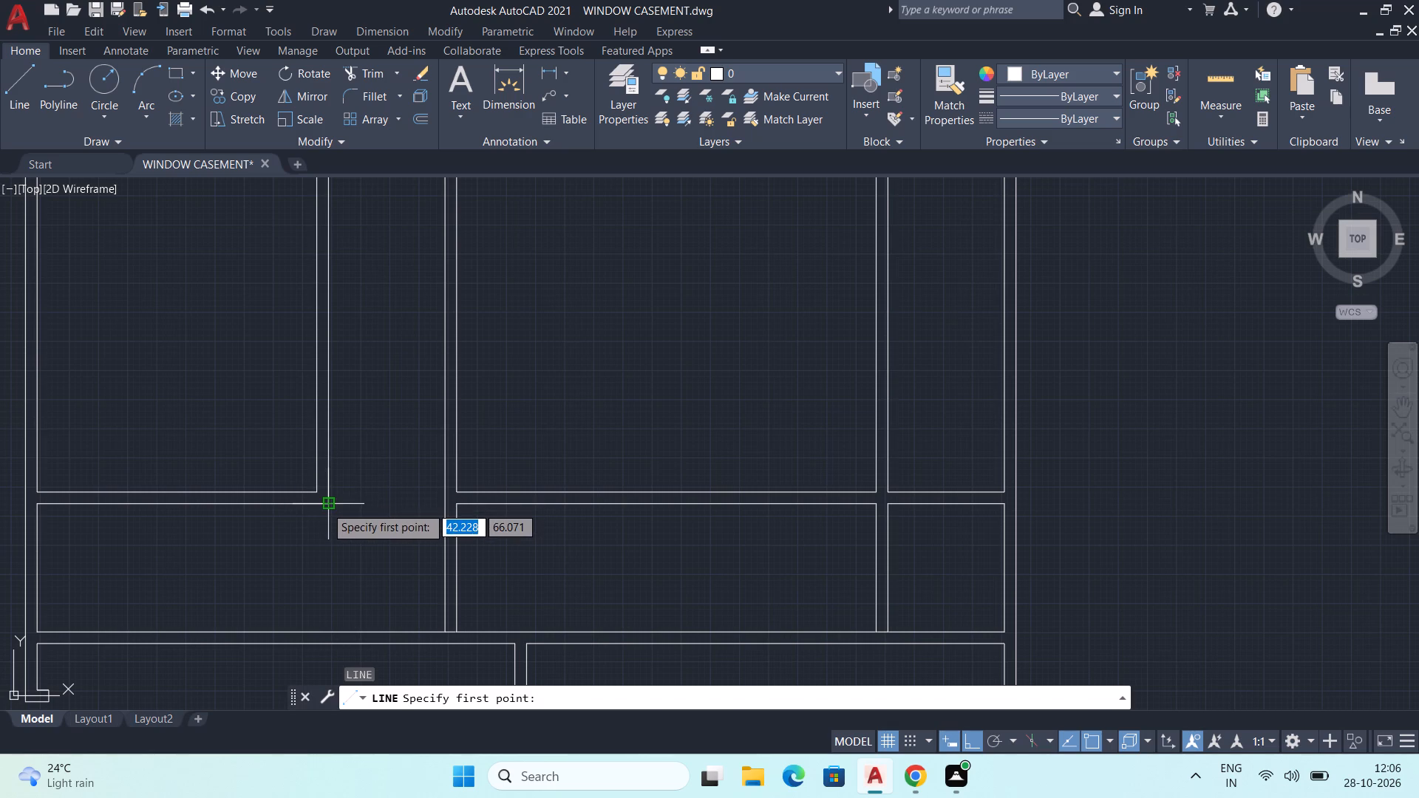
{"action": "left_click", "coordinate": [325, 506]}
{"action": "left_click", "coordinate": [446, 509]}
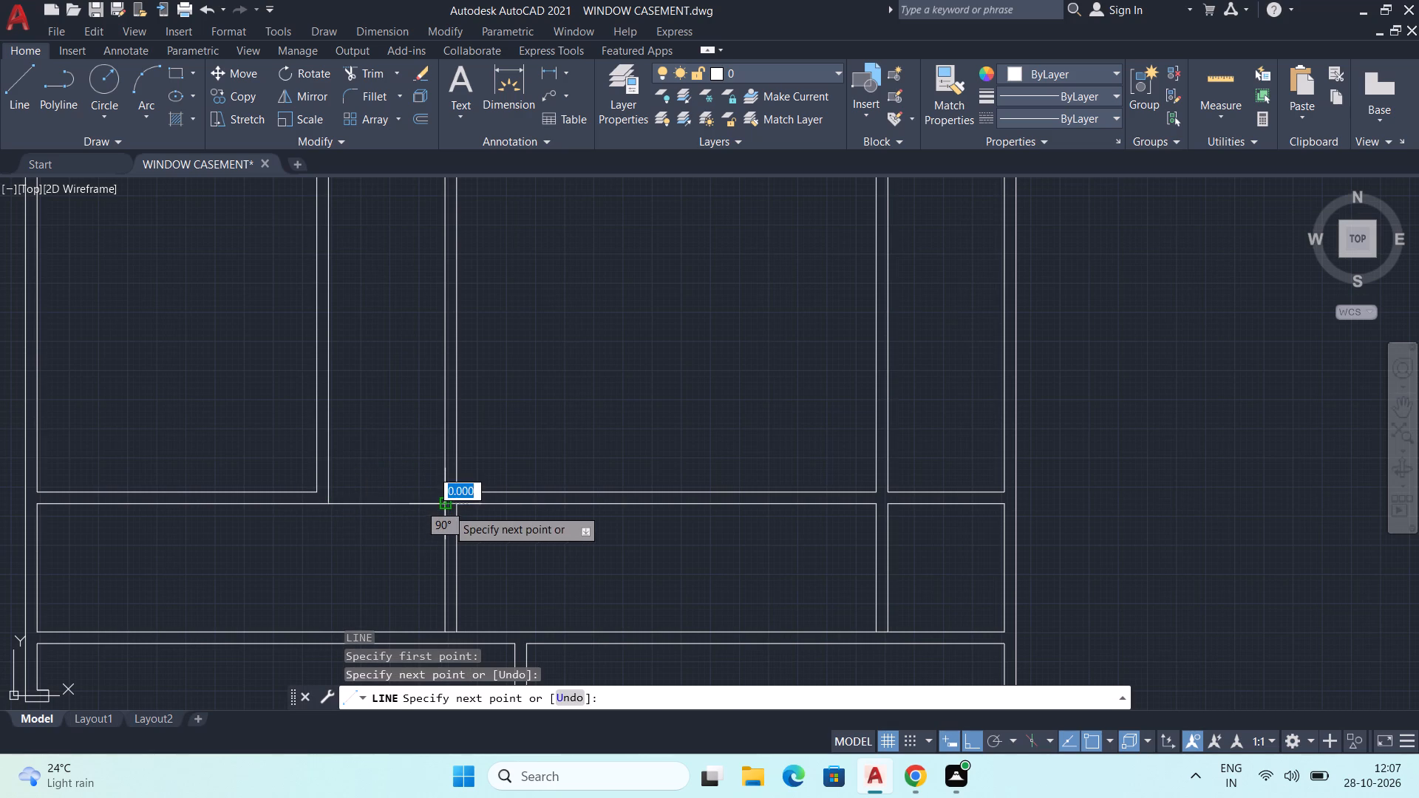
{"action": "key", "text": "Escape"}
Offset the new gap line 10 mm upward, and offset that copy a further 1 mm upward to form a thin crossbar.
{"action": "type", "text": "OFF"}
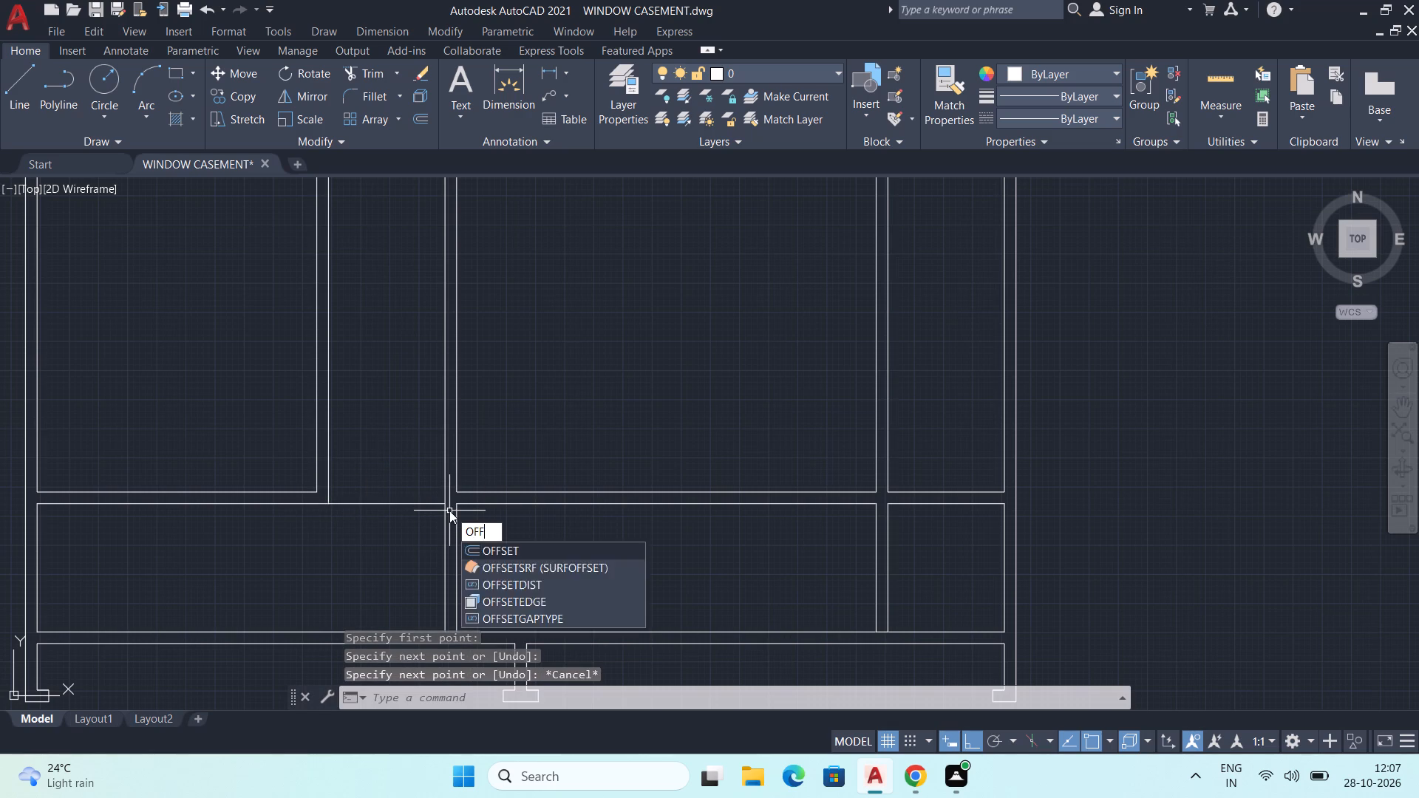
{"action": "key", "text": "Return"}
{"action": "key", "text": "1"}
{"action": "key", "text": "0"}
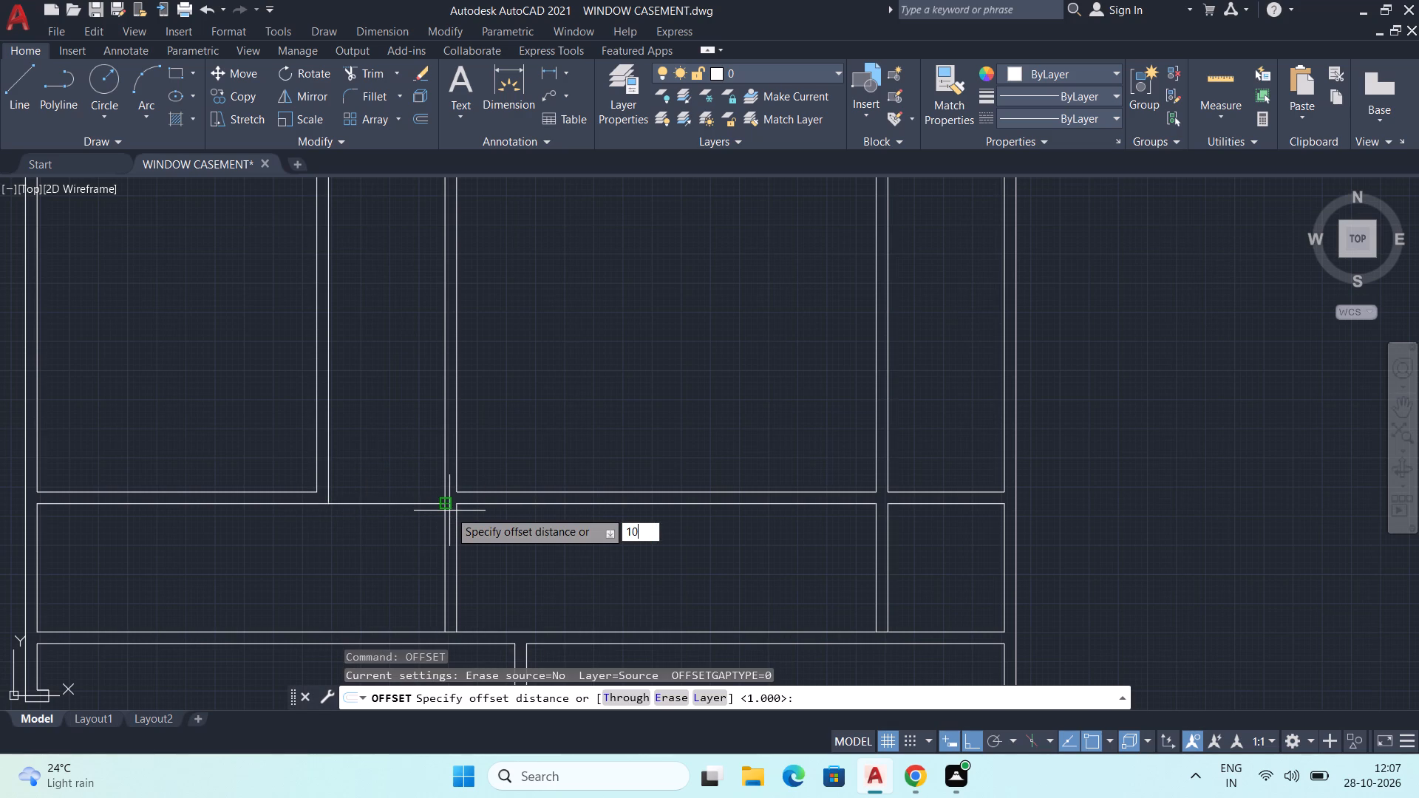
{"action": "key", "text": "Return"}
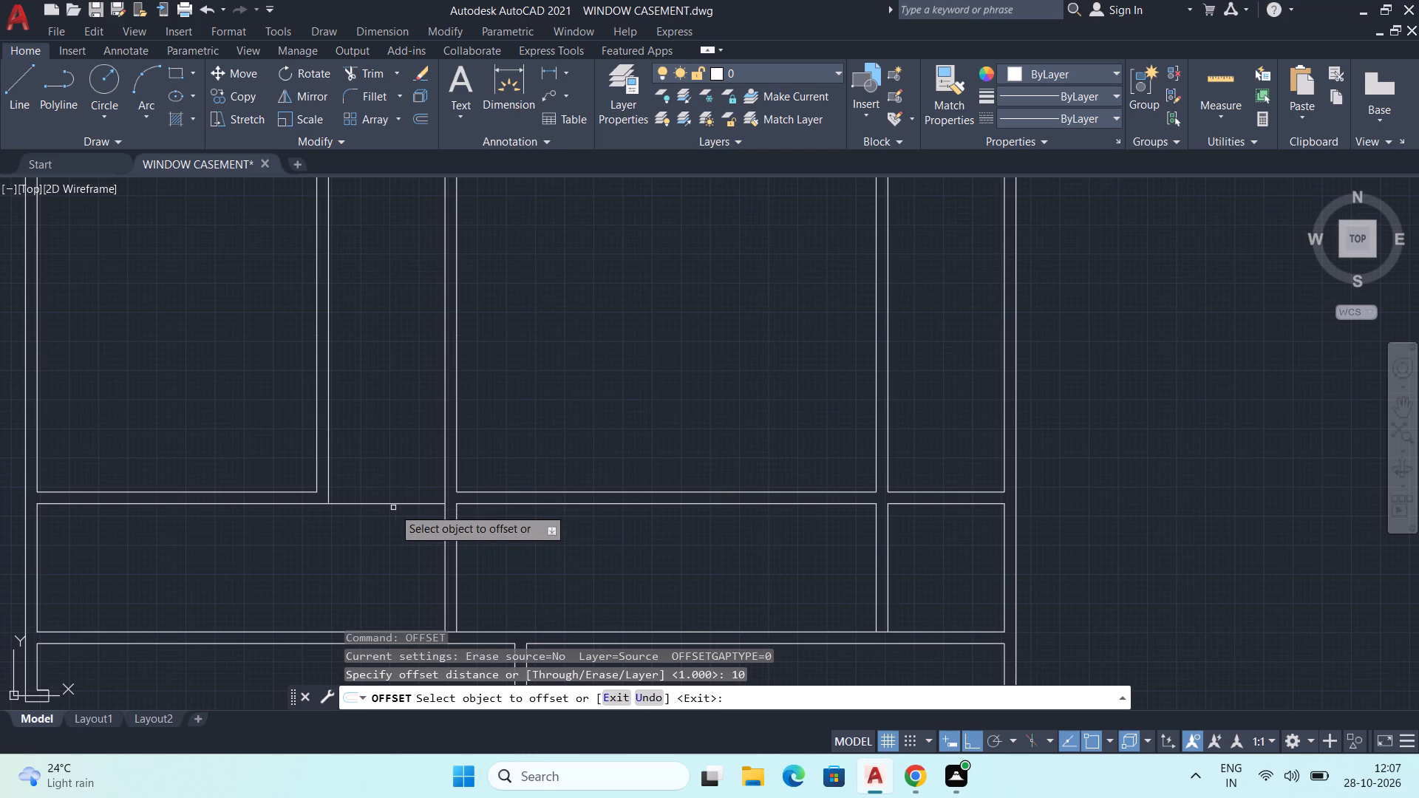
{"action": "left_click", "coordinate": [398, 504]}
{"action": "left_click", "coordinate": [423, 342]}
{"action": "scroll", "coordinate": [423, 342], "scroll_direction": "down", "scroll_amount": 2}
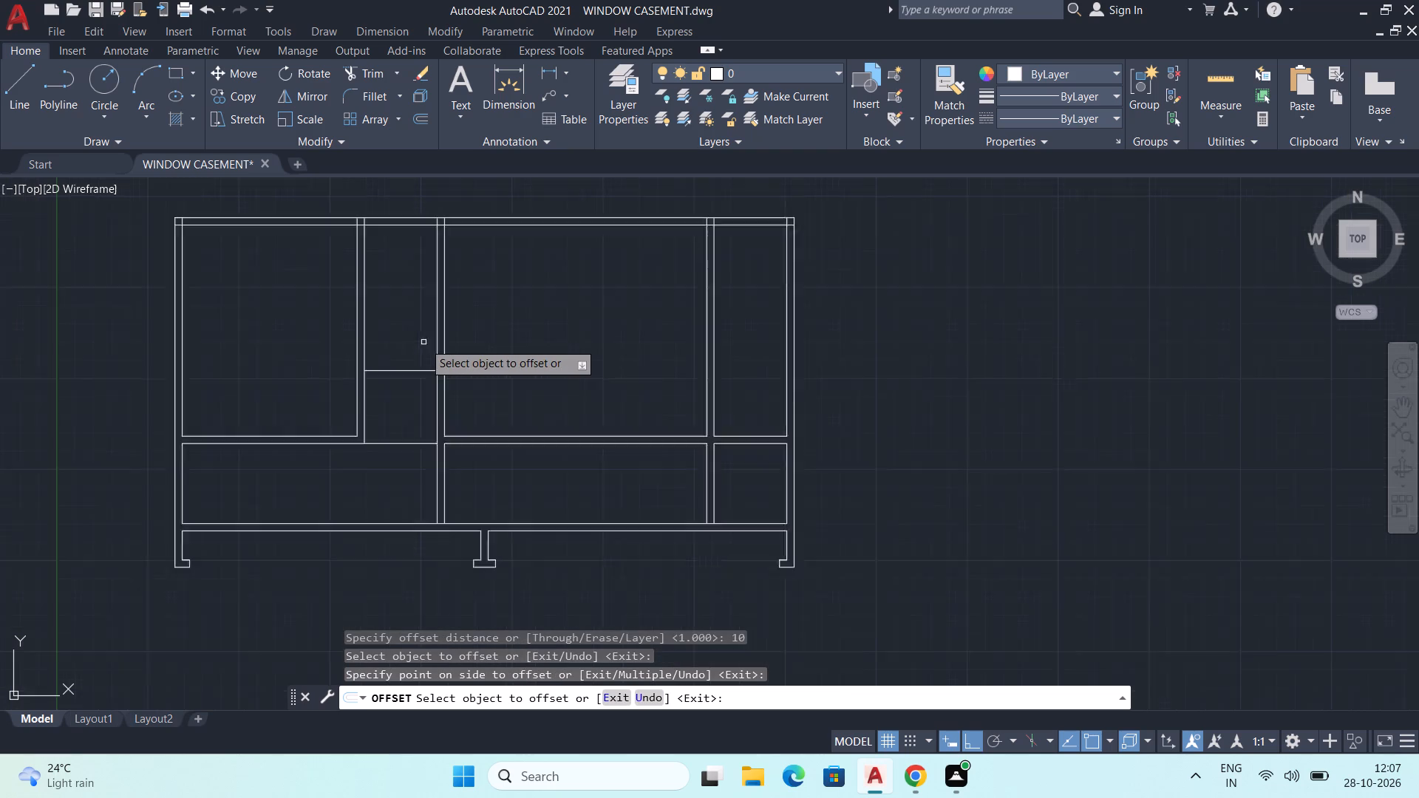
{"action": "middle_click_drag", "start_coordinate": [418, 352], "coordinate": [435, 489]}
{"action": "scroll", "coordinate": [414, 506], "scroll_direction": "up", "scroll_amount": 1}
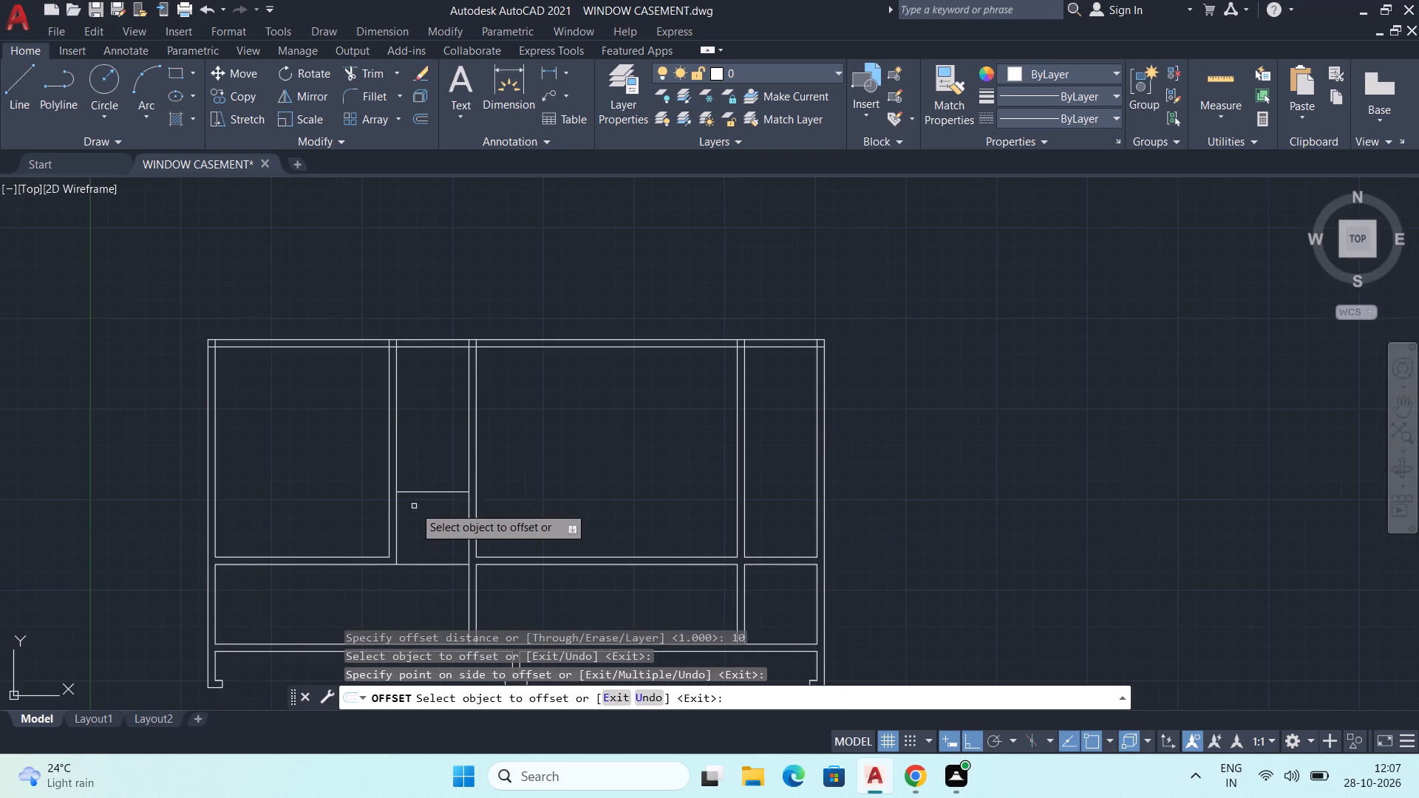
{"action": "left_click", "coordinate": [438, 491]}
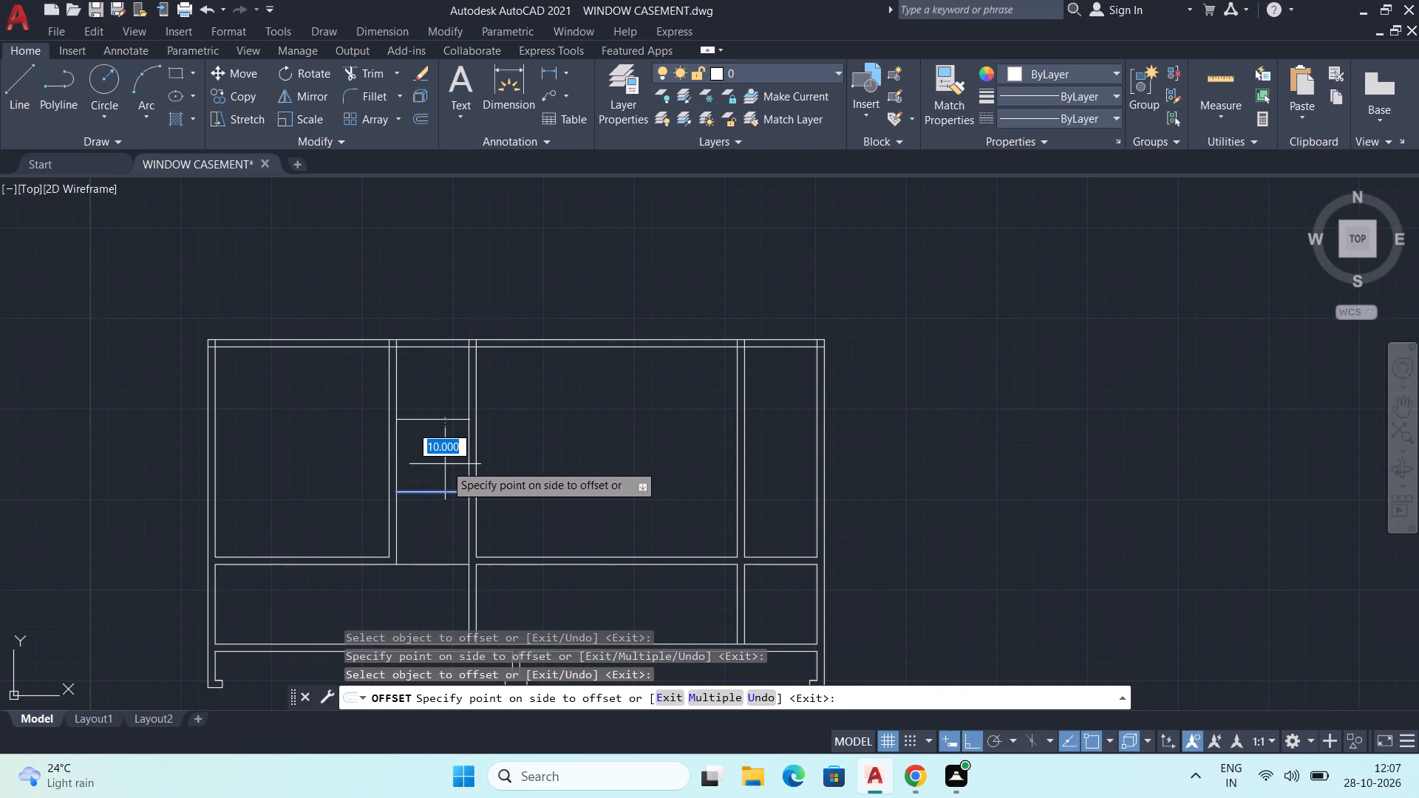
{"action": "key", "text": "1"}
{"action": "key", "text": "Return"}
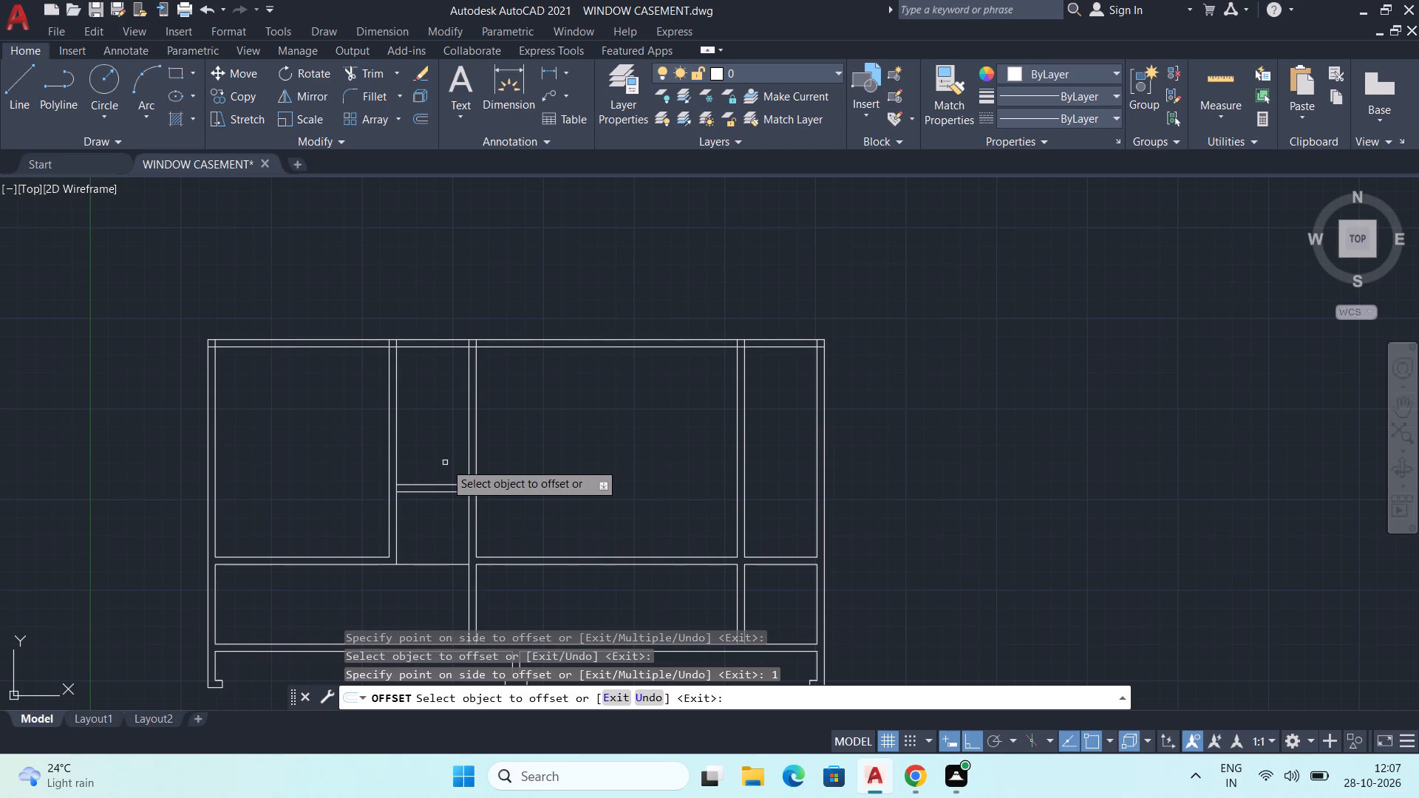
Offset the crossbar's upper line 5 mm upward, and that copy a further 1 mm upward, to form a second crossbar.
{"action": "left_click", "coordinate": [432, 484]}
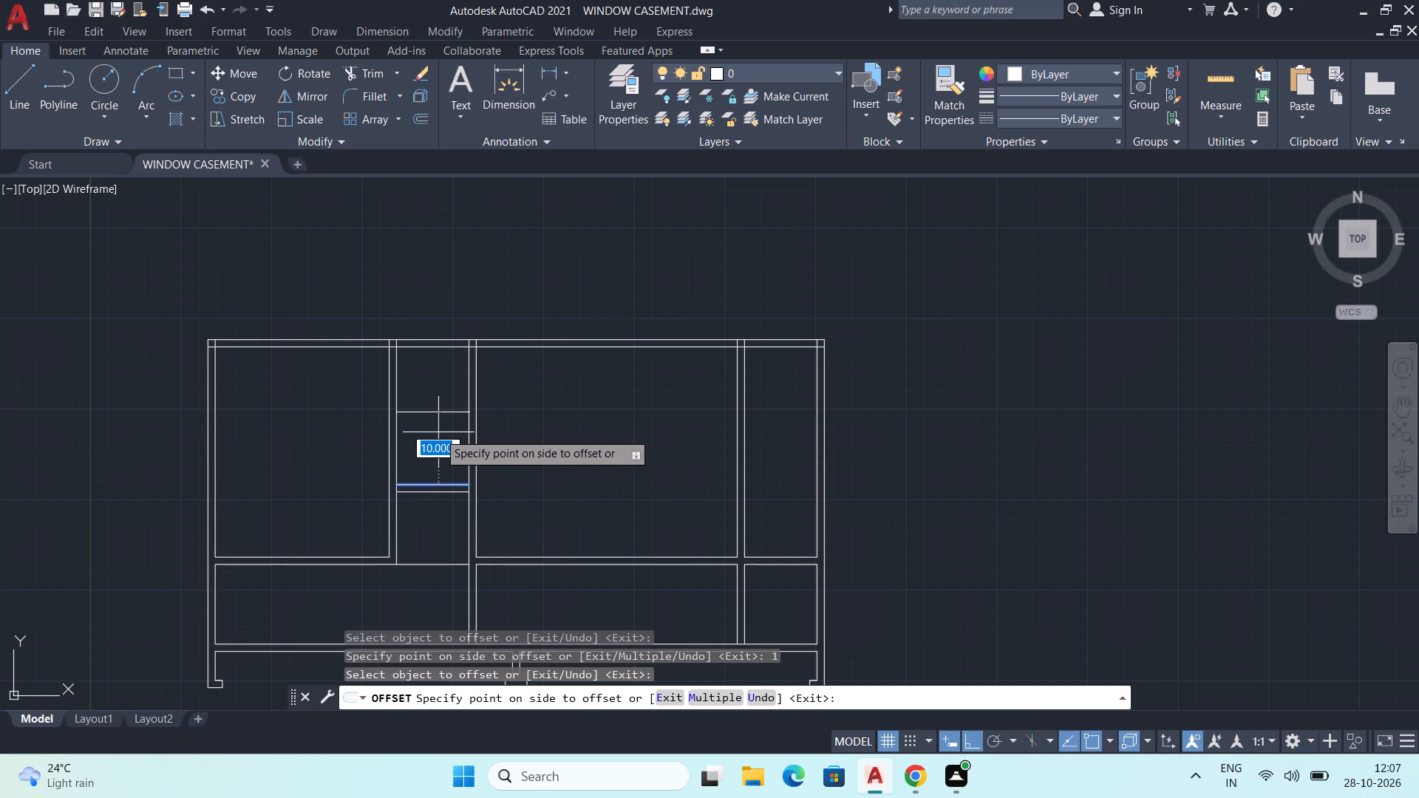
{"action": "key", "text": "5"}
{"action": "key", "text": "Return"}
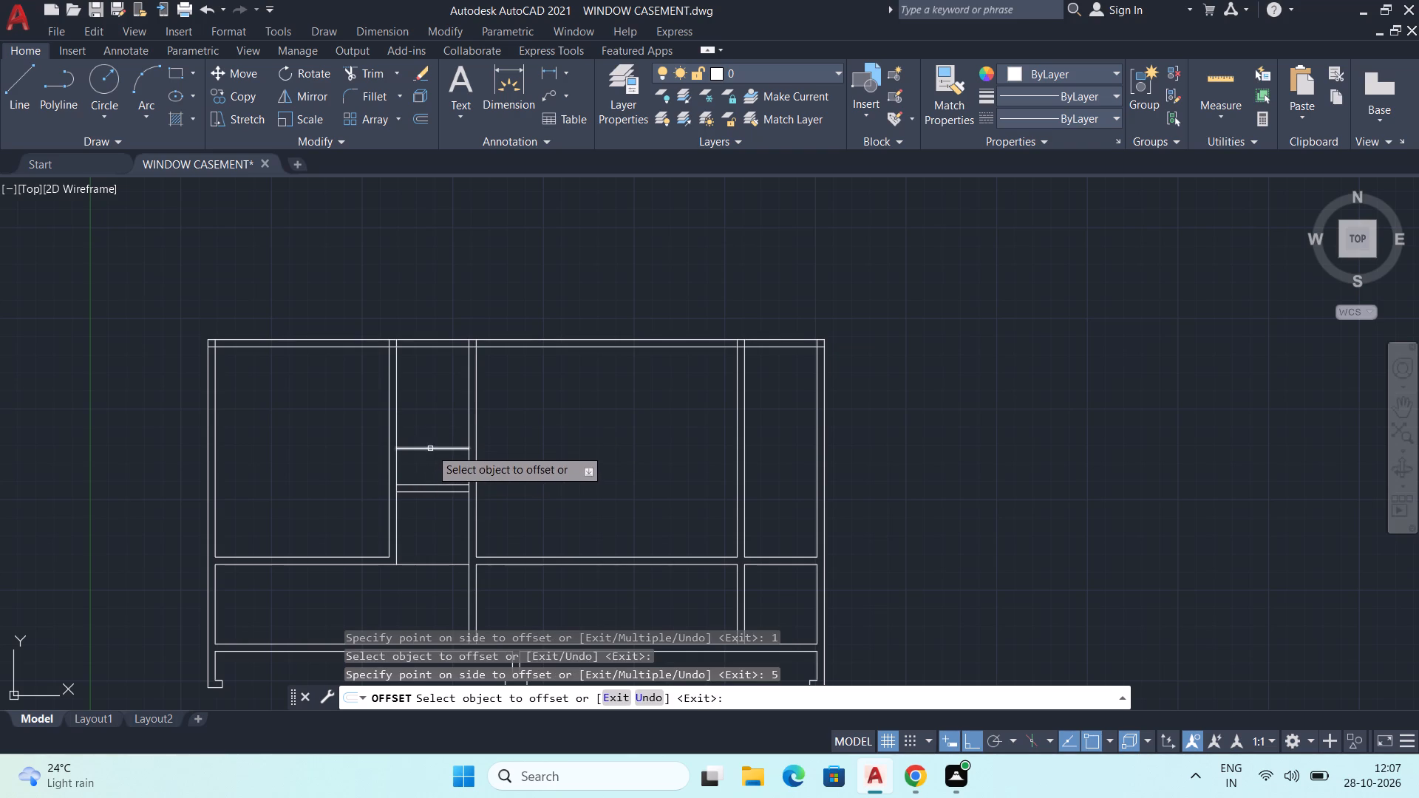
{"action": "left_click", "coordinate": [430, 449]}
{"action": "key", "text": "1"}
{"action": "key", "text": "Return"}
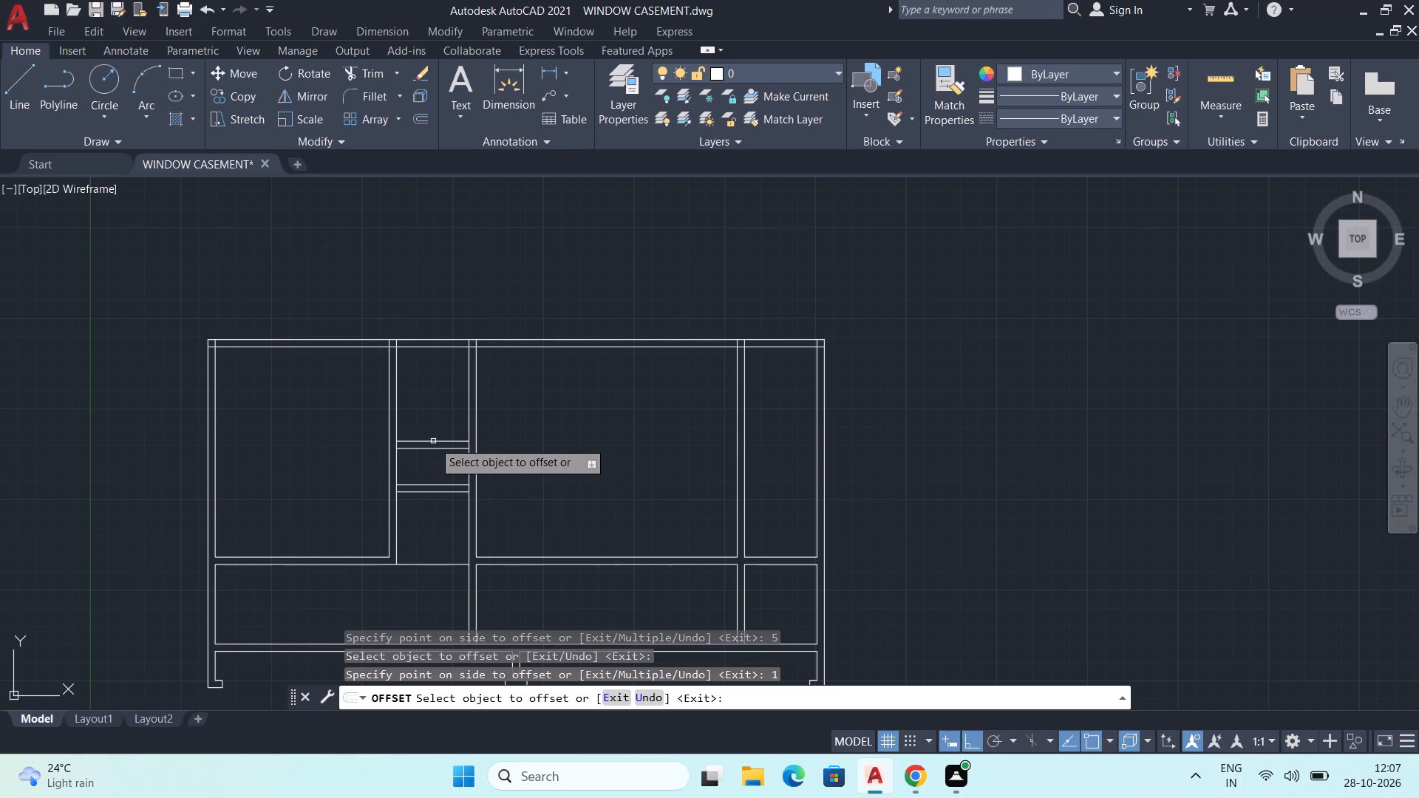
{"action": "middle_click_drag", "start_coordinate": [419, 384], "coordinate": [415, 417]}
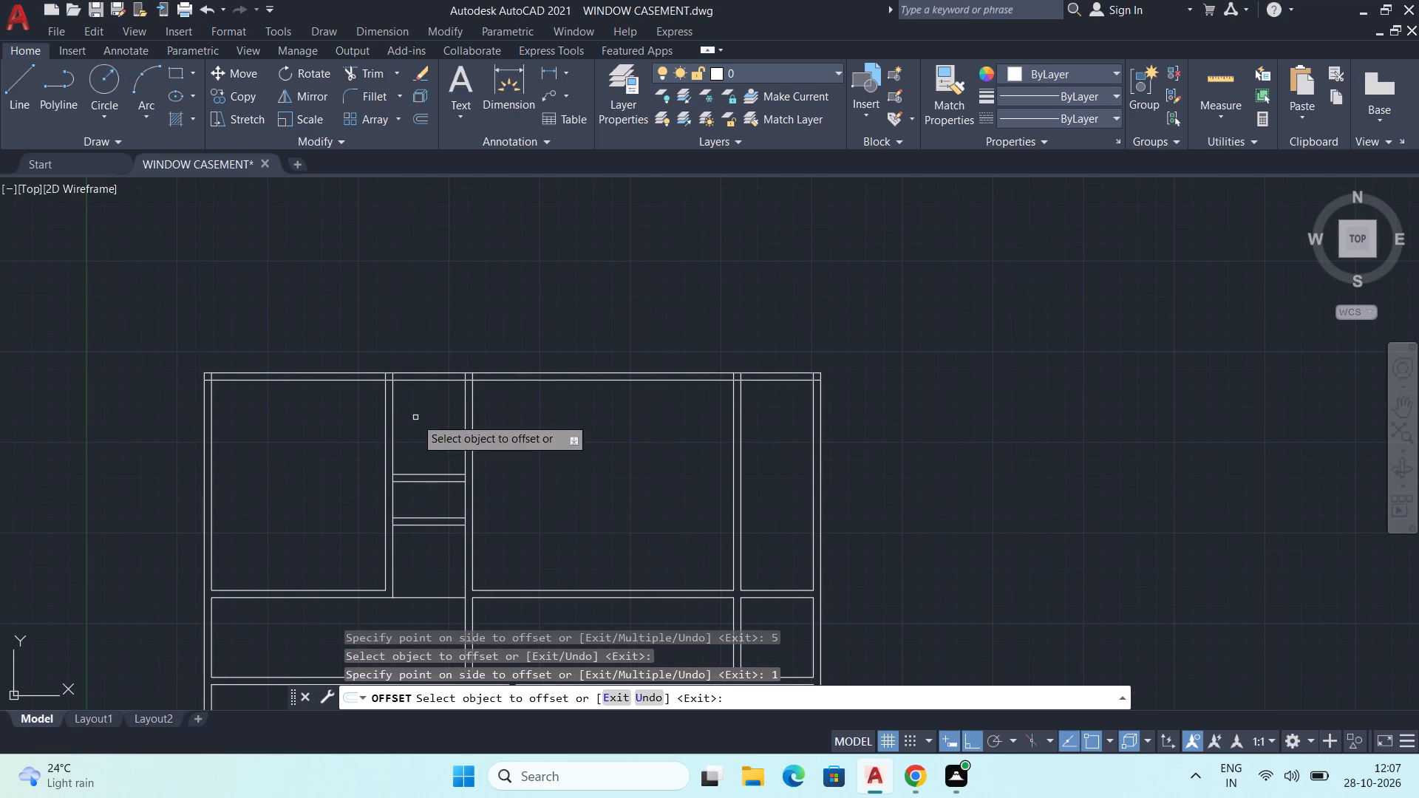
{"action": "key", "text": "space"}
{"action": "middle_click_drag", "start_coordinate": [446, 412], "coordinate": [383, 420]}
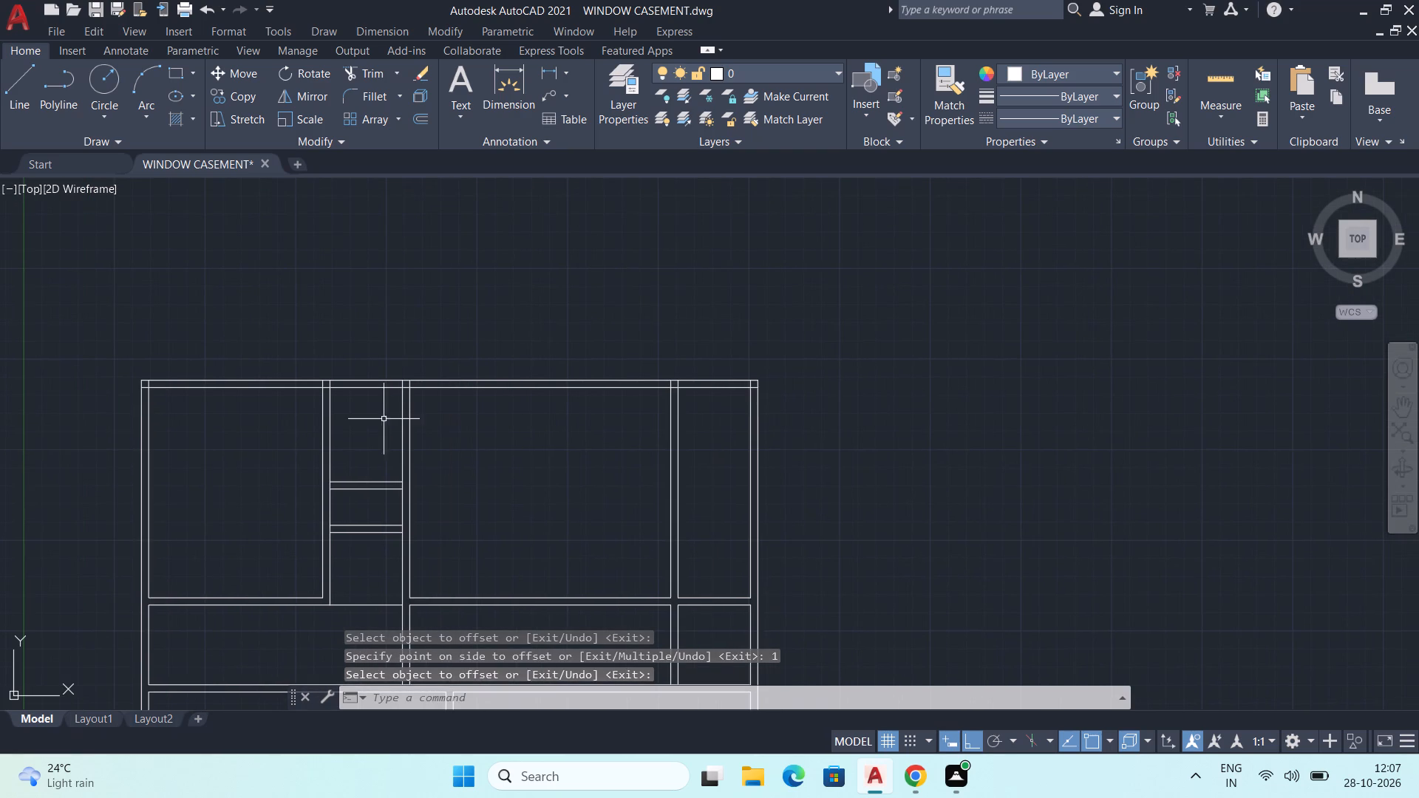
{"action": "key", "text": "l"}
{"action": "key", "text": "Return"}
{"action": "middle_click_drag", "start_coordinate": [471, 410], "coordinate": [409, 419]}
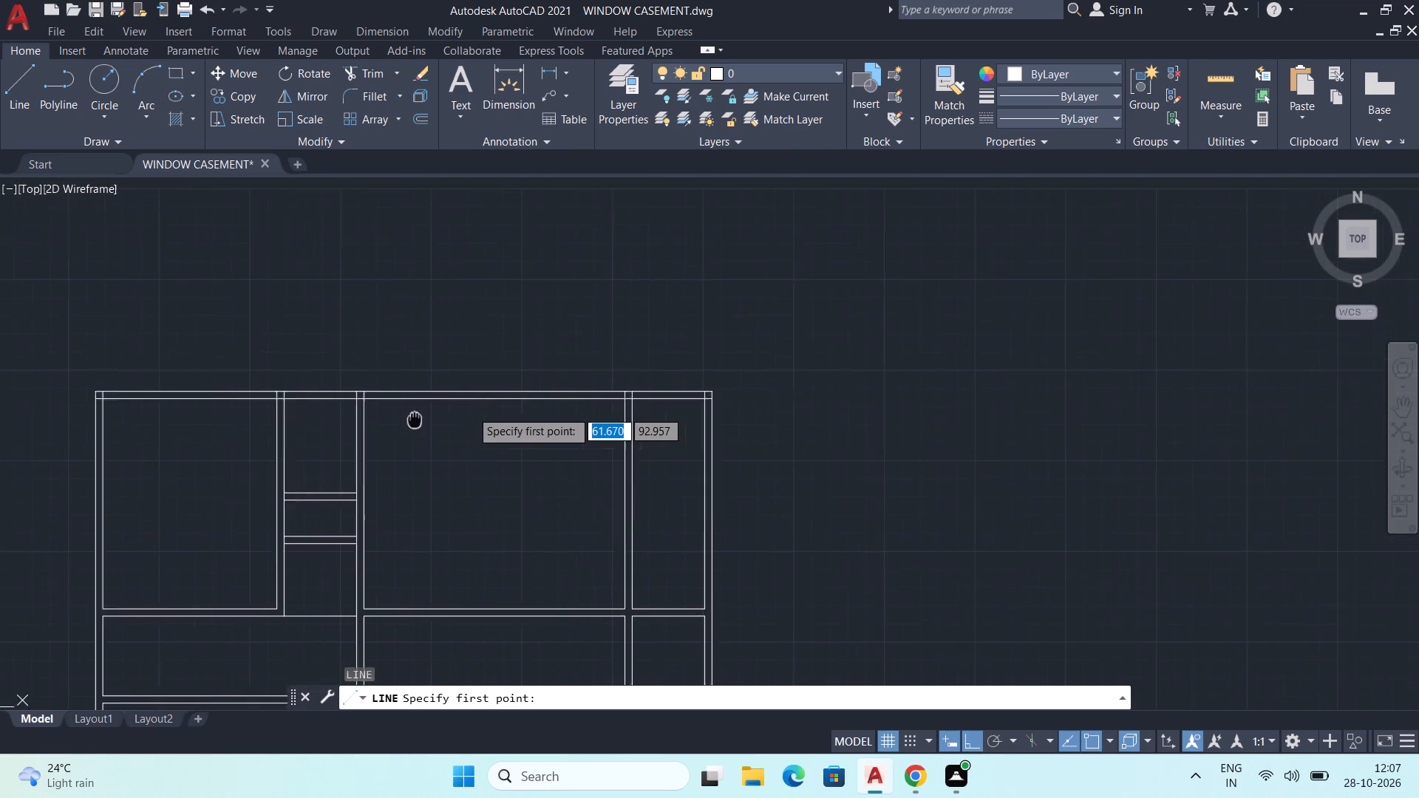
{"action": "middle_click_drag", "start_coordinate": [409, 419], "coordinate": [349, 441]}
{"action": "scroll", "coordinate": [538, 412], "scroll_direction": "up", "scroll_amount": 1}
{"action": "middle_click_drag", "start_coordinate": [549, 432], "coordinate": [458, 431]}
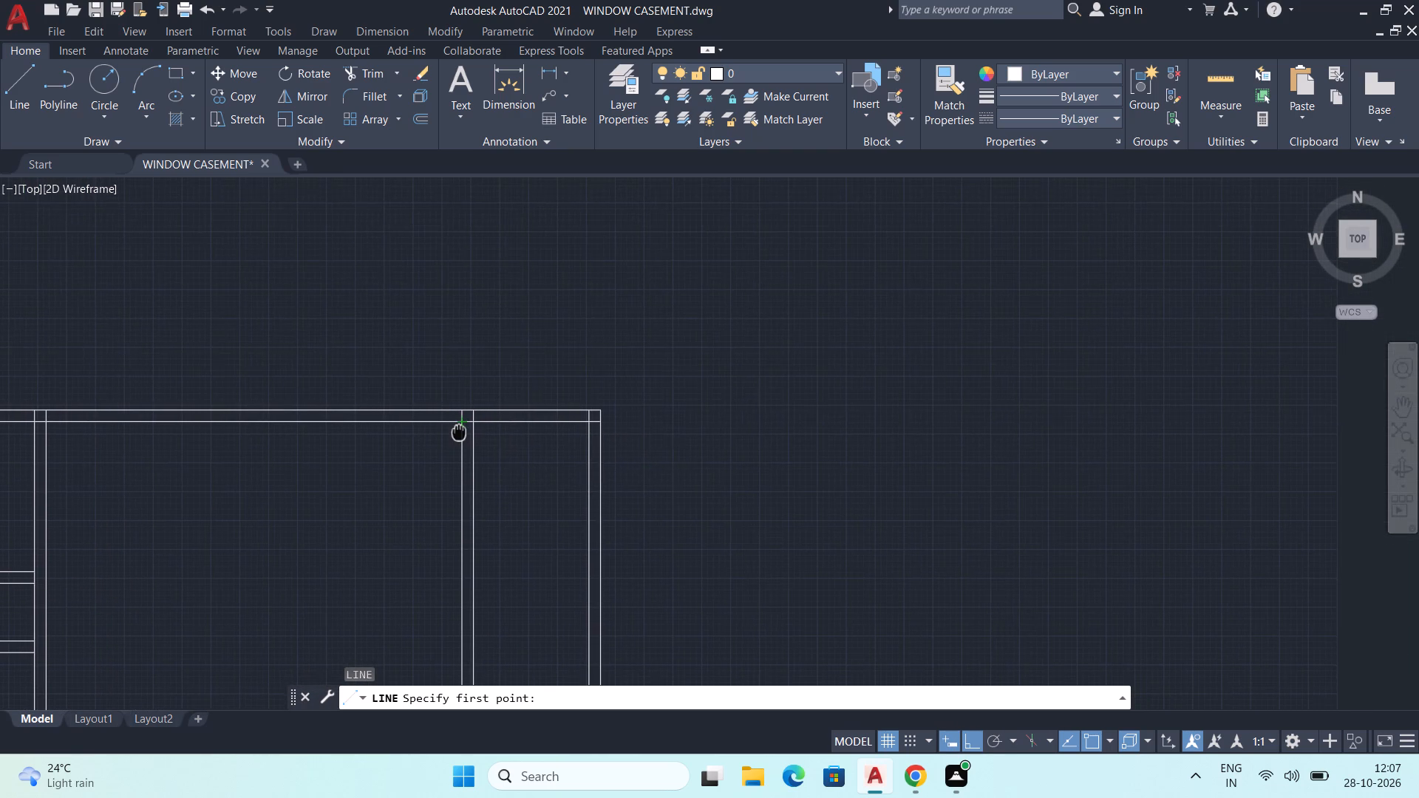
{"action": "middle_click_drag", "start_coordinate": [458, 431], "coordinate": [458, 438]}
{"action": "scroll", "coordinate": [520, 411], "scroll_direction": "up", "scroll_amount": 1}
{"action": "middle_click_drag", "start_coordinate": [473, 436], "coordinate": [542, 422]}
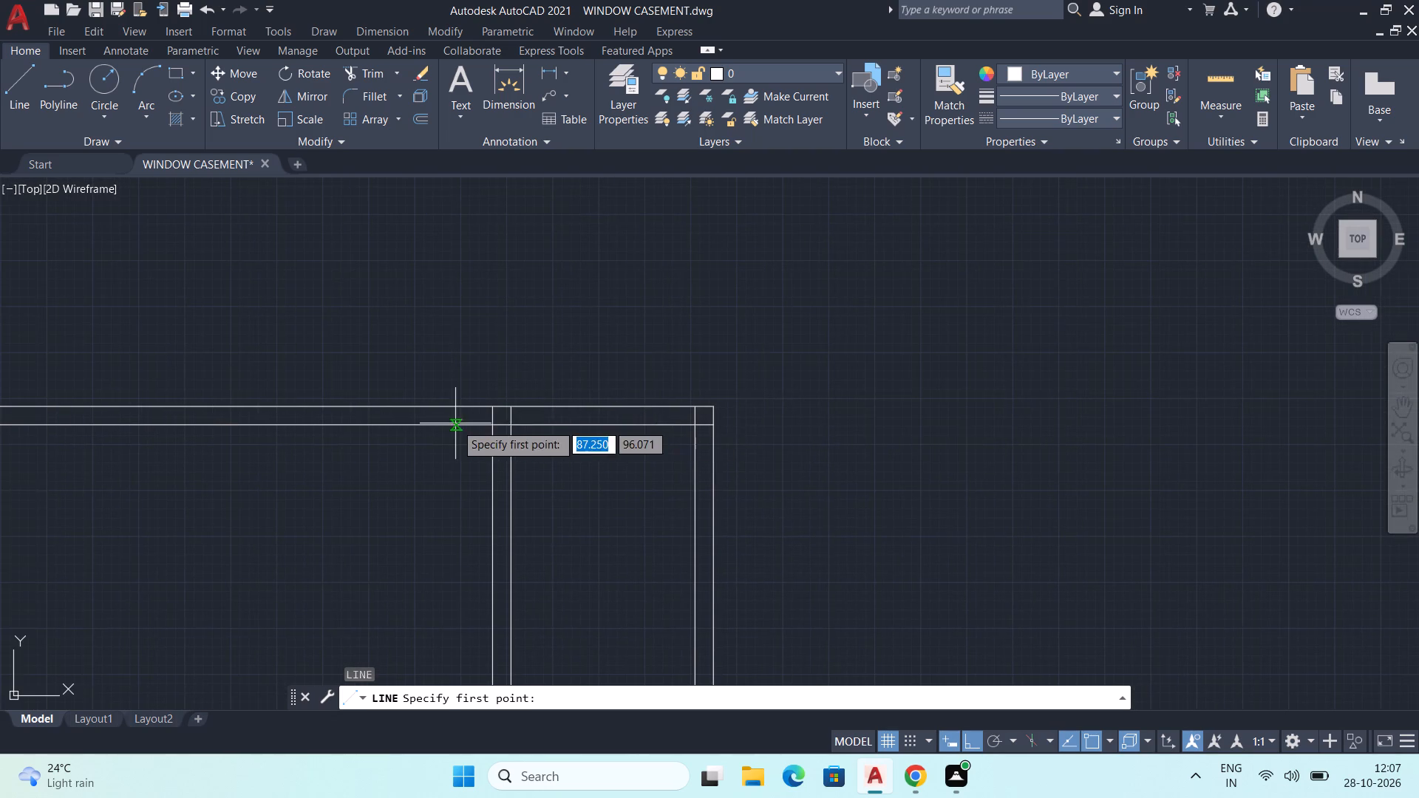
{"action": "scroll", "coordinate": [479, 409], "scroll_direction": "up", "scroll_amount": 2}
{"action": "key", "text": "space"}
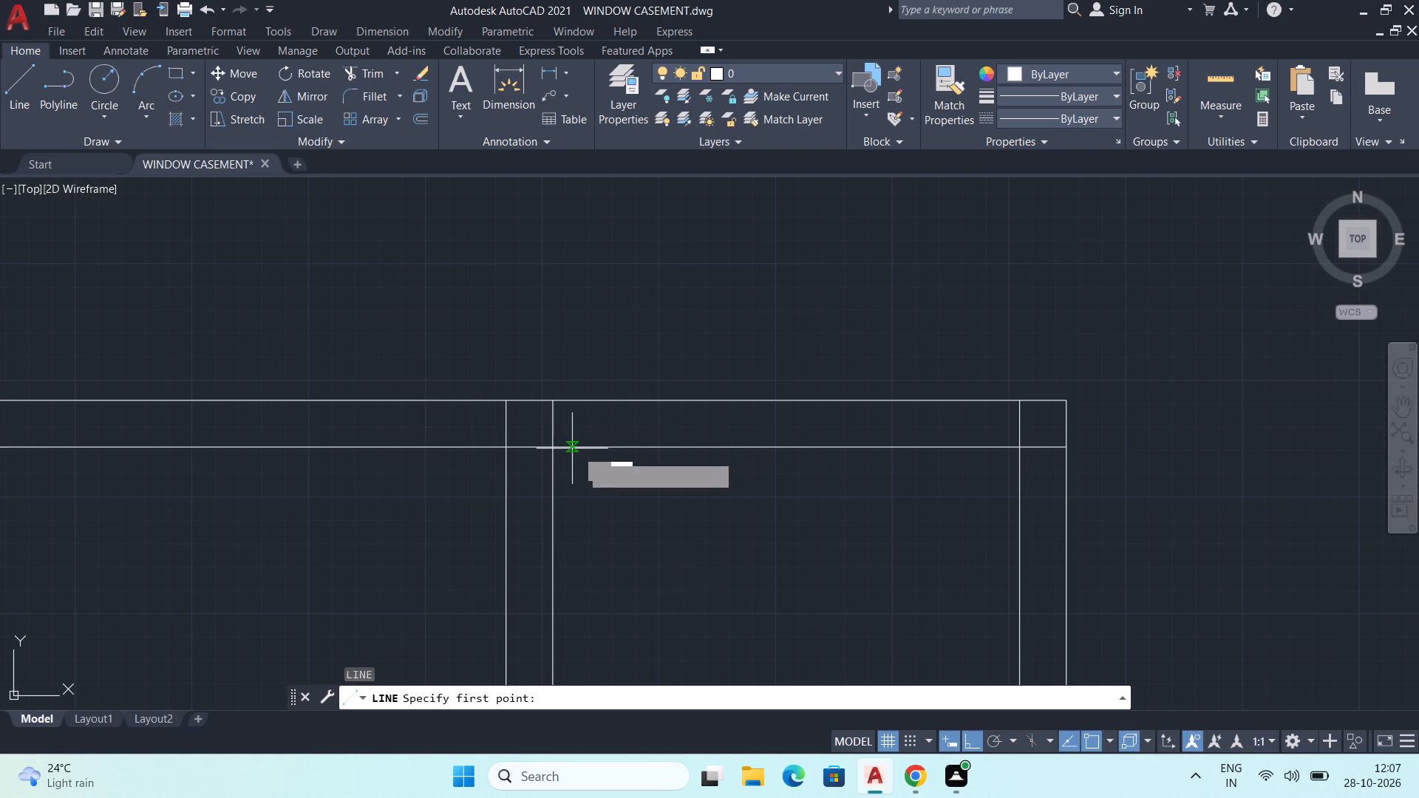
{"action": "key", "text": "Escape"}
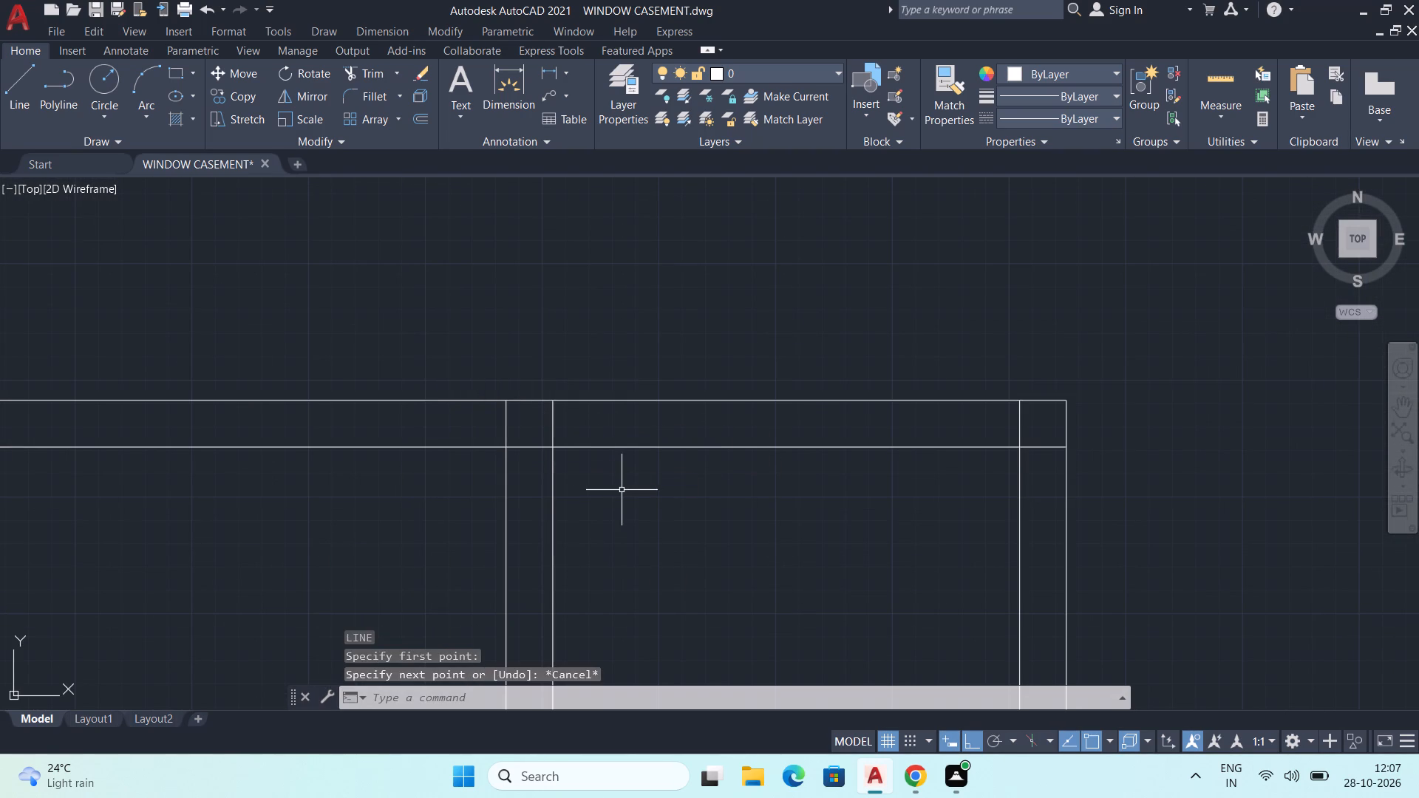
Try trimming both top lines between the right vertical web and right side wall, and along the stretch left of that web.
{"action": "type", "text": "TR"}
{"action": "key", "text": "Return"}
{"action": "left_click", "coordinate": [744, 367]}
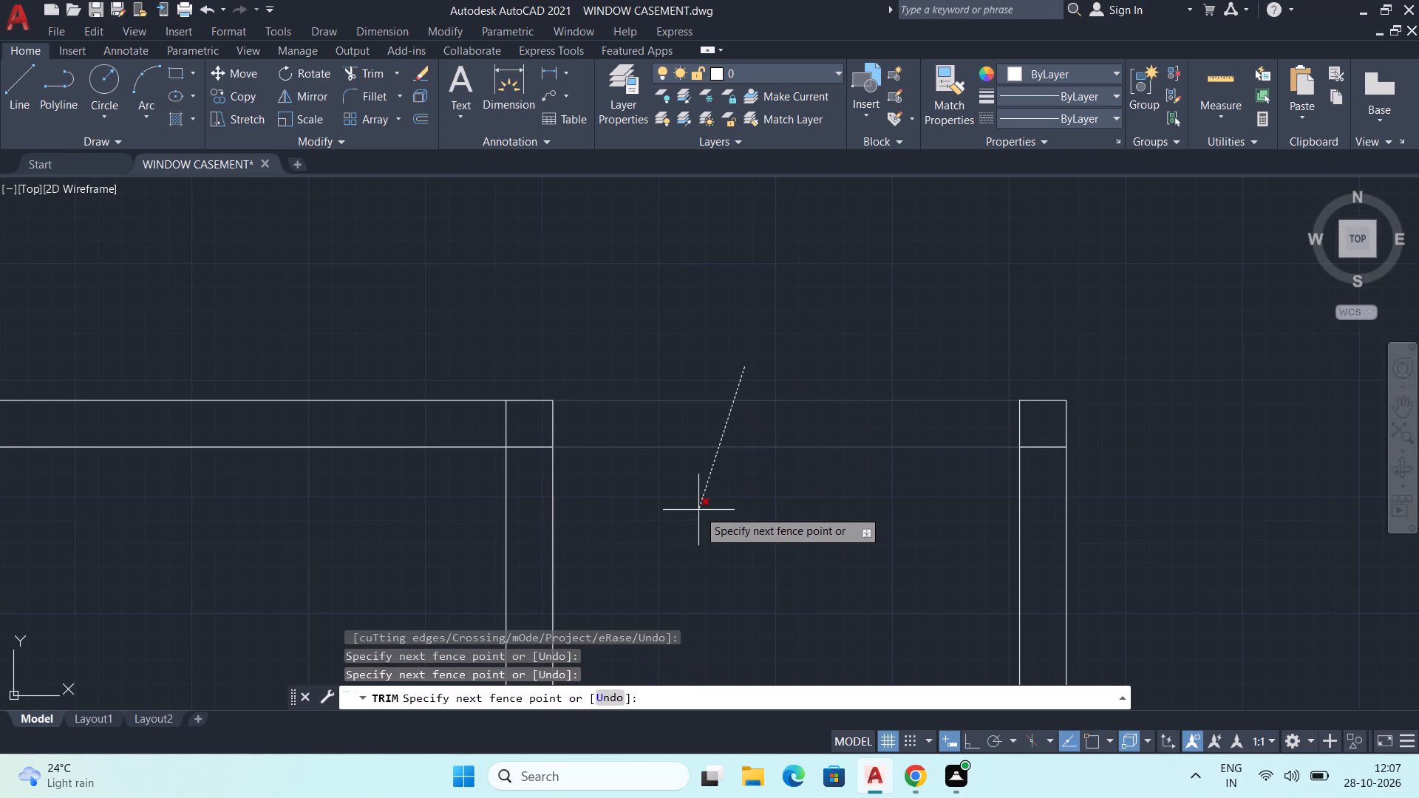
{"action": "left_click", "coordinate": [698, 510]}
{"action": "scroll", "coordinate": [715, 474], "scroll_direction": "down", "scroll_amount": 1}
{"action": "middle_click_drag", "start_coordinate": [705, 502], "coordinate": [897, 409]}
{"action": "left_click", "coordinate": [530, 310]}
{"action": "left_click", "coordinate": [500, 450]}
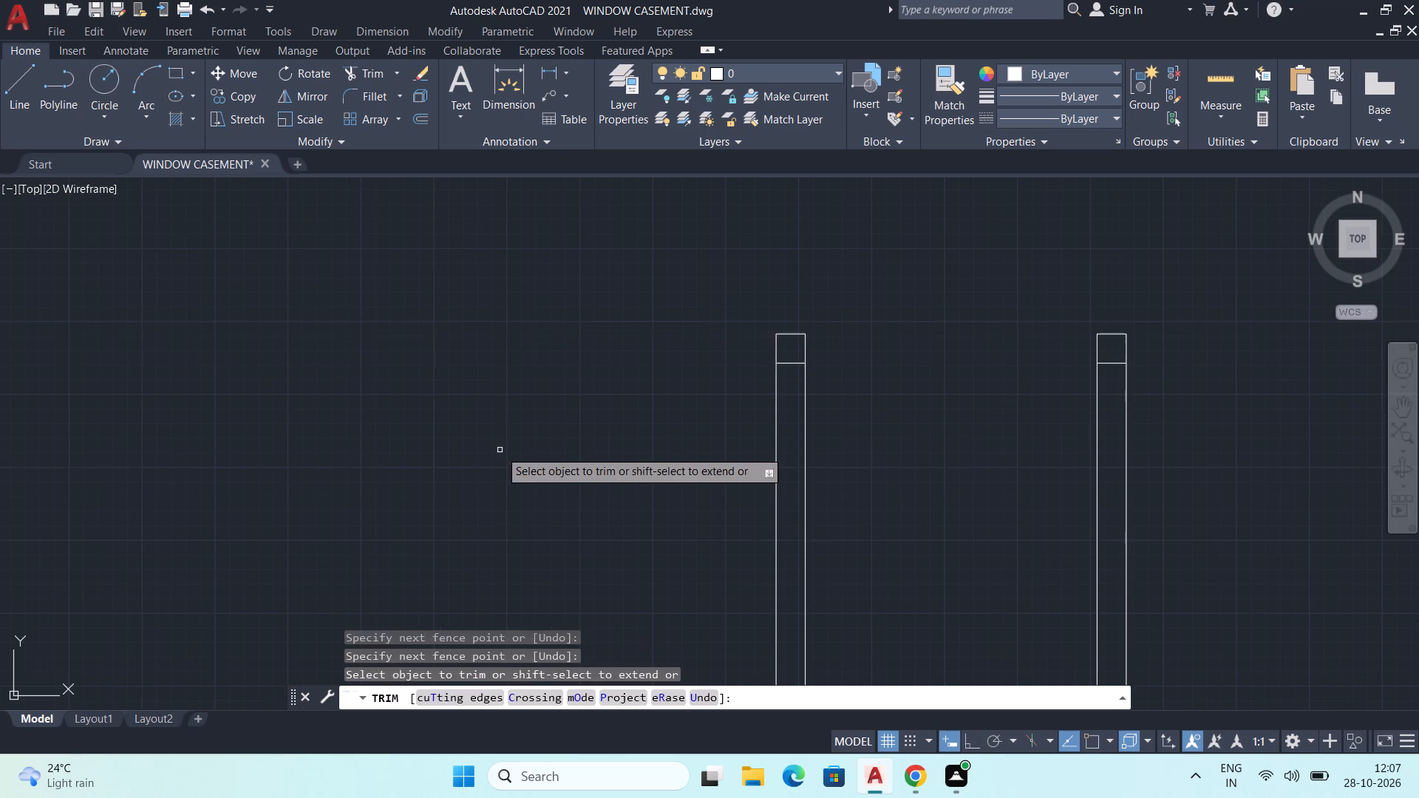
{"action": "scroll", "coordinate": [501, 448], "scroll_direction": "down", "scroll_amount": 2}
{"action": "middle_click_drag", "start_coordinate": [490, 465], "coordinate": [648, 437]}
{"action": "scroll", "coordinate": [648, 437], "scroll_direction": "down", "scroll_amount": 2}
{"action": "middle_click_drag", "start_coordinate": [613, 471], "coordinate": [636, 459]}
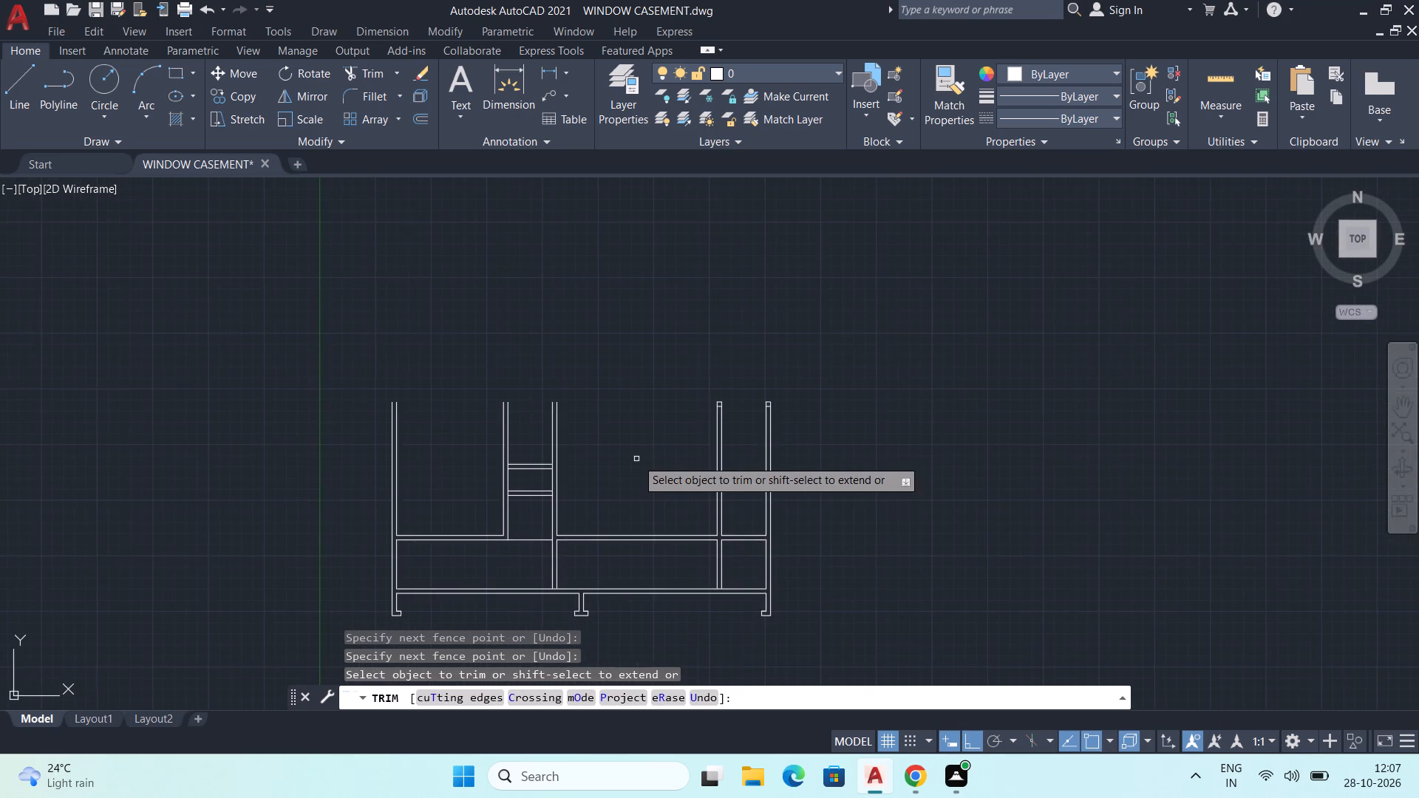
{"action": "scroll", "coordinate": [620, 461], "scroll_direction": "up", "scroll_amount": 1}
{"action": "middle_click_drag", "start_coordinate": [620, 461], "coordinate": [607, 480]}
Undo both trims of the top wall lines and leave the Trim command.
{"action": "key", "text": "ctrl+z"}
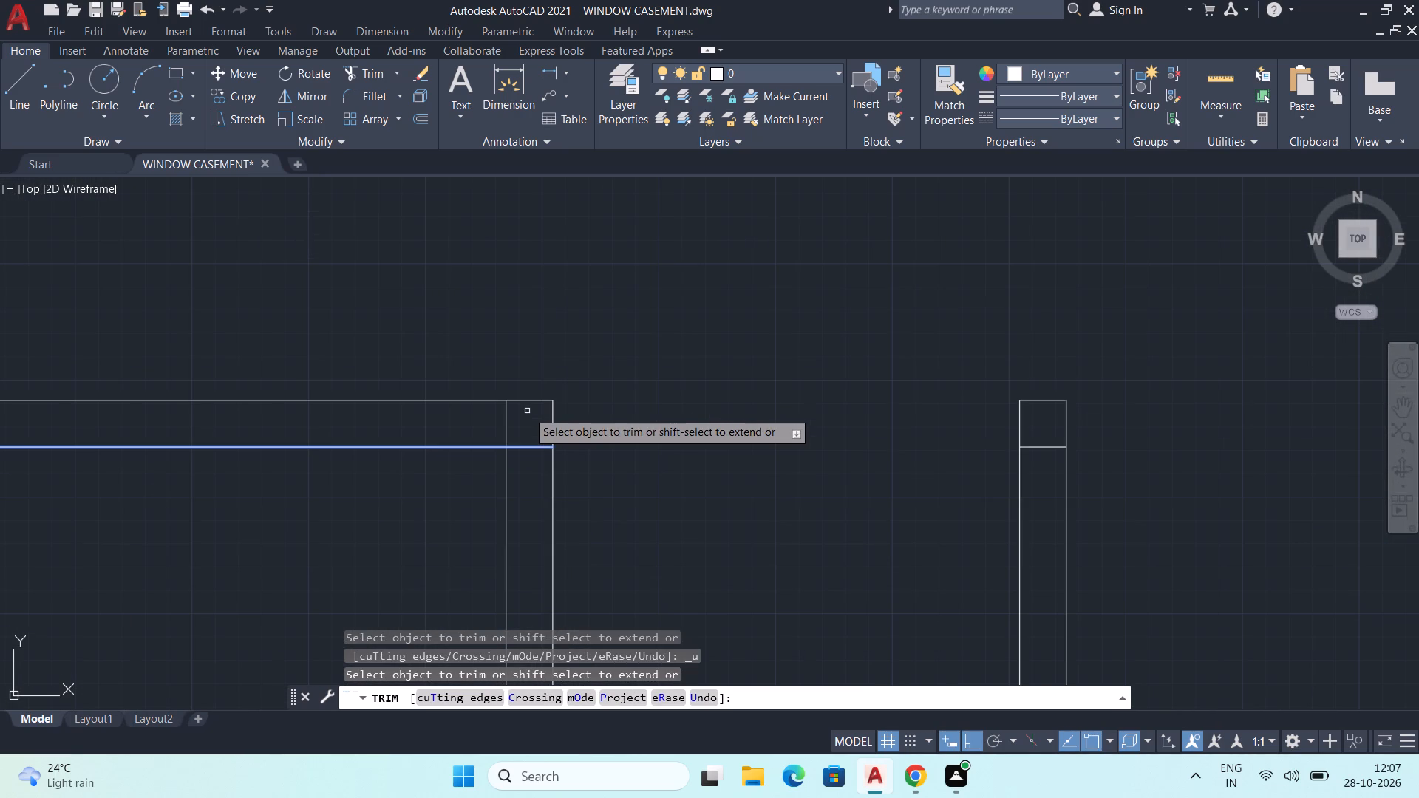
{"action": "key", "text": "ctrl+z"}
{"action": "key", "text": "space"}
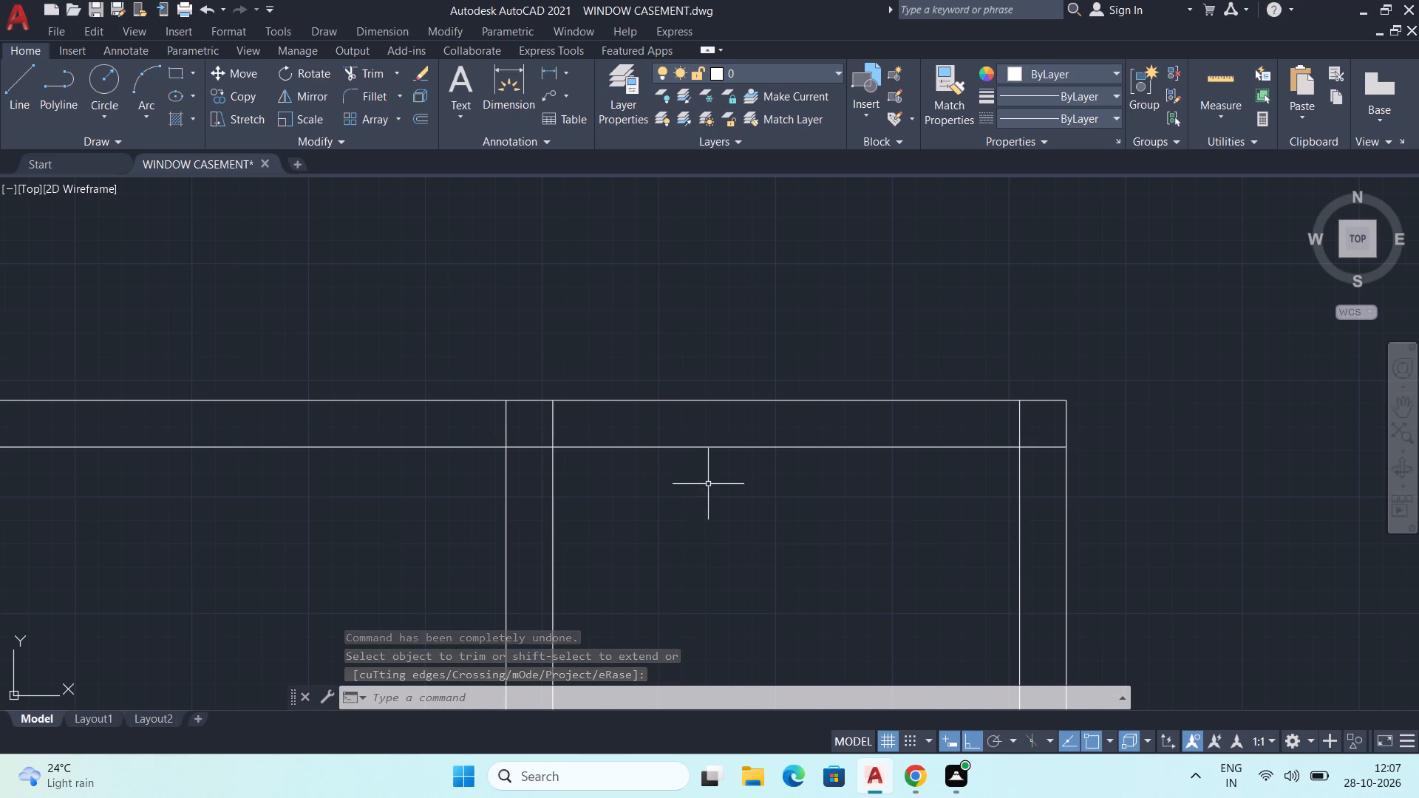
Examine the top wall's junctions with the vertical webs and the right side wall, and the new crossbars.
{"action": "scroll", "coordinate": [708, 484], "scroll_direction": "down", "scroll_amount": 1}
{"action": "middle_click_drag", "start_coordinate": [708, 487], "coordinate": [752, 414]}
{"action": "scroll", "coordinate": [752, 413], "scroll_direction": "down", "scroll_amount": 1}
{"action": "middle_click_drag", "start_coordinate": [724, 471], "coordinate": [808, 433]}
{"action": "scroll", "coordinate": [808, 433], "scroll_direction": "down", "scroll_amount": 2}
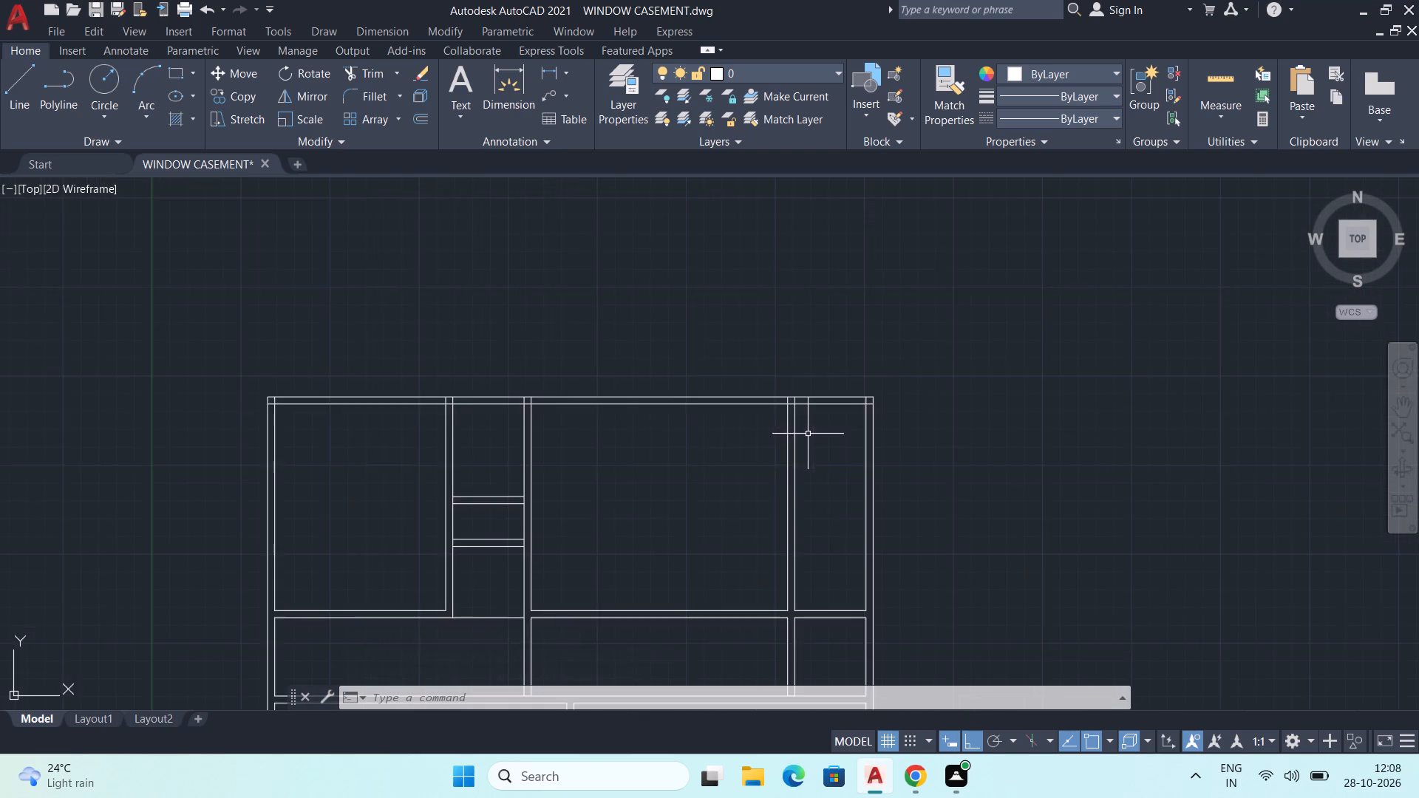
{"action": "middle_click_drag", "start_coordinate": [808, 434], "coordinate": [782, 398]}
{"action": "scroll", "coordinate": [625, 516], "scroll_direction": "up", "scroll_amount": 2}
{"action": "middle_click_drag", "start_coordinate": [625, 514], "coordinate": [667, 505]}
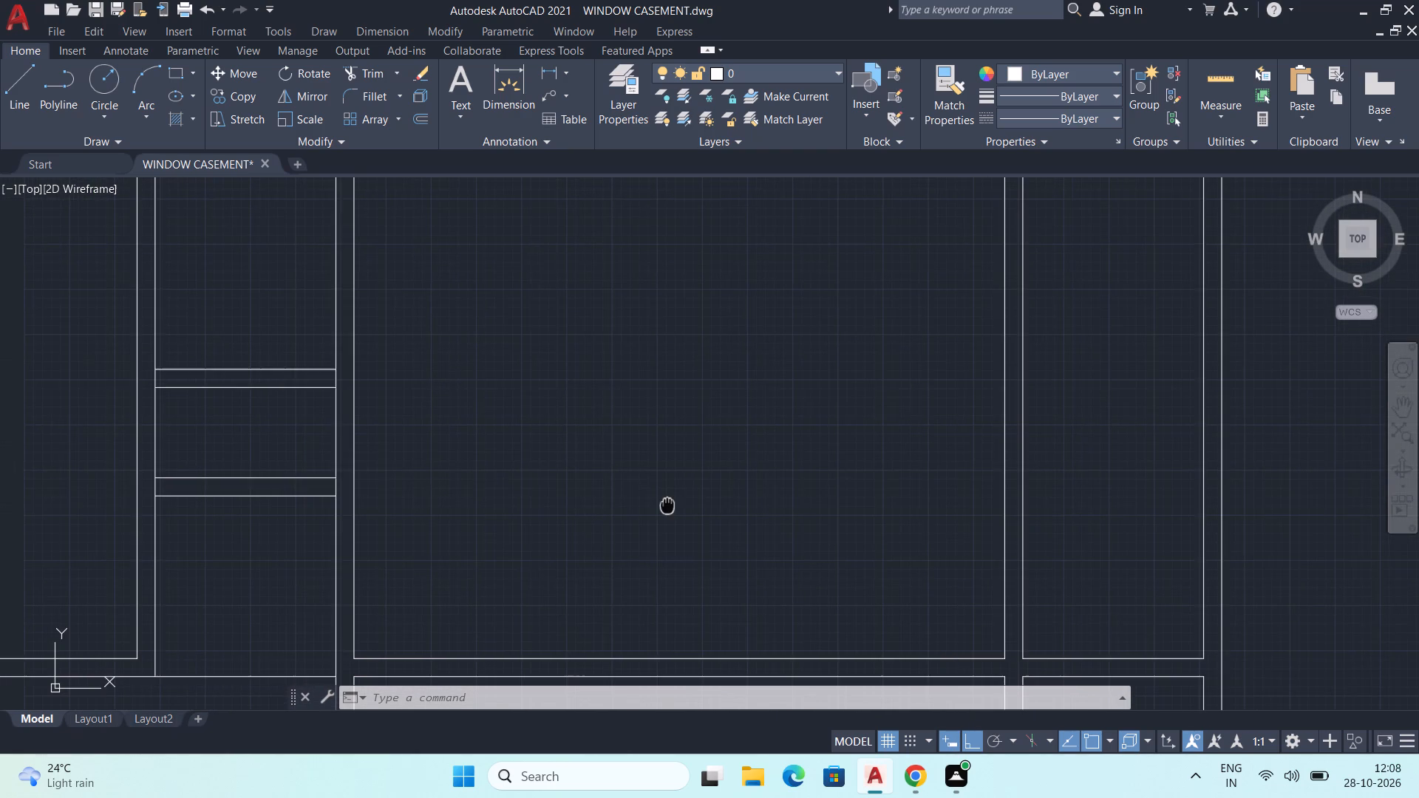
{"action": "middle_click_drag", "start_coordinate": [667, 505], "coordinate": [615, 533]}
{"action": "scroll", "coordinate": [618, 498], "scroll_direction": "down", "scroll_amount": 1}
{"action": "middle_click_drag", "start_coordinate": [626, 485], "coordinate": [576, 551]}
{"action": "middle_click_drag", "start_coordinate": [746, 465], "coordinate": [616, 432]}
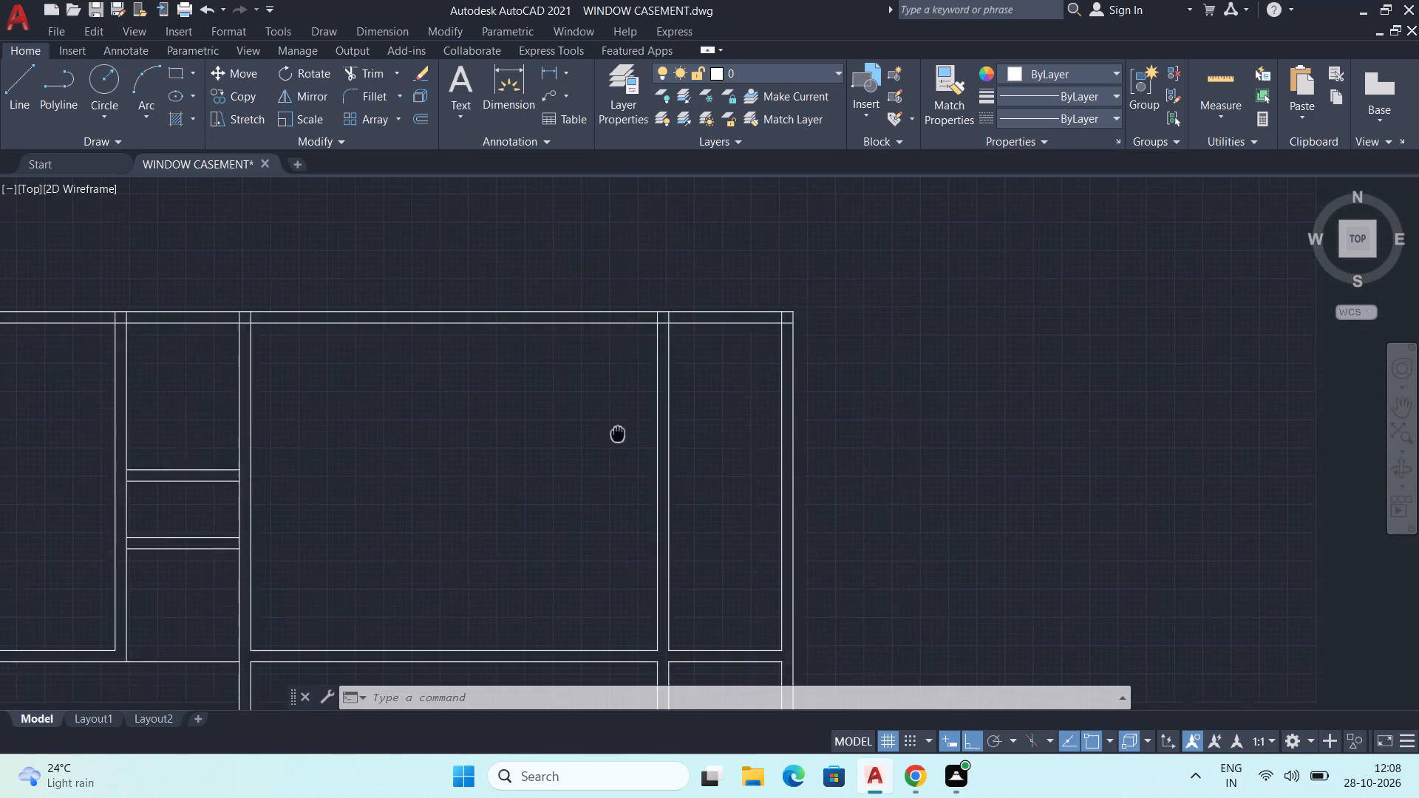
{"action": "middle_click_drag", "start_coordinate": [616, 432], "coordinate": [593, 434]}
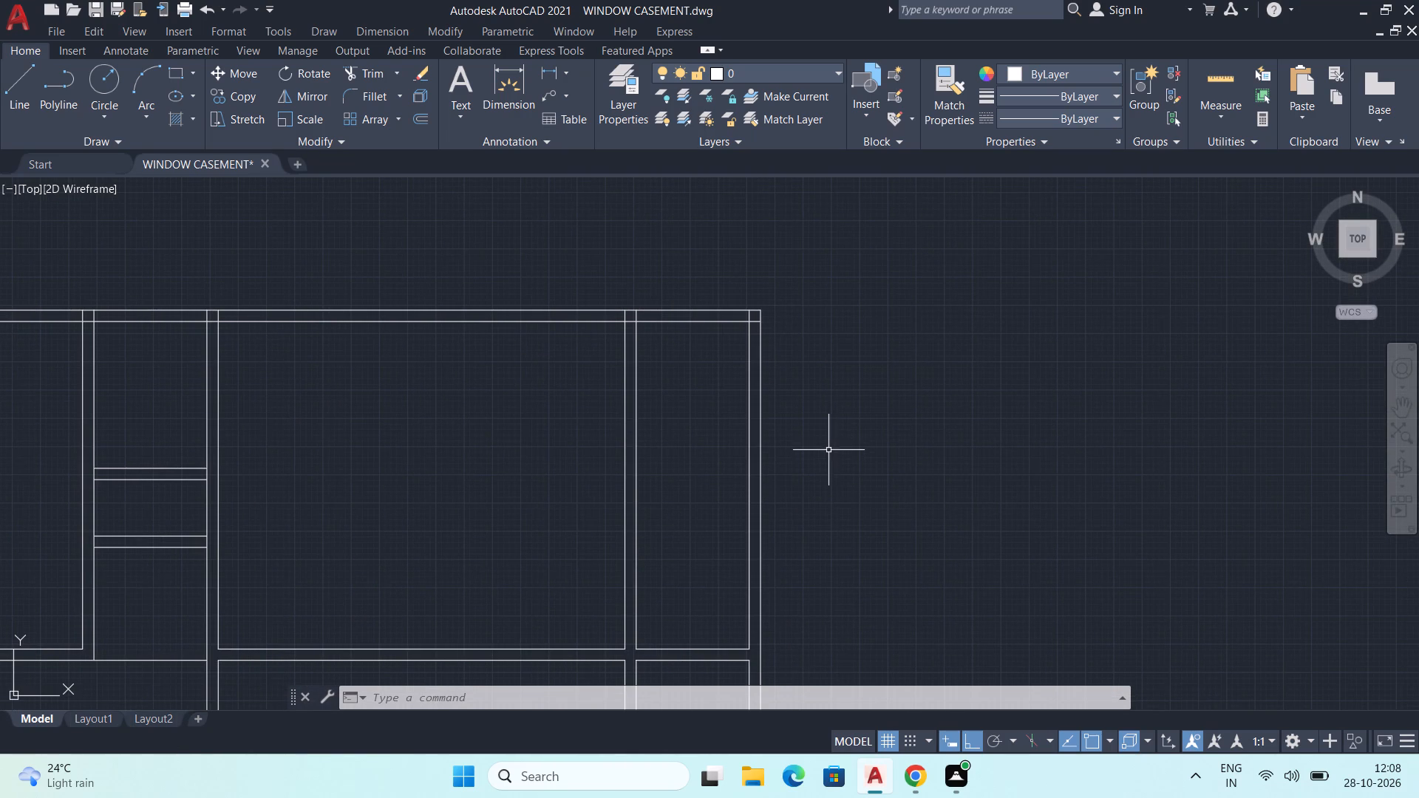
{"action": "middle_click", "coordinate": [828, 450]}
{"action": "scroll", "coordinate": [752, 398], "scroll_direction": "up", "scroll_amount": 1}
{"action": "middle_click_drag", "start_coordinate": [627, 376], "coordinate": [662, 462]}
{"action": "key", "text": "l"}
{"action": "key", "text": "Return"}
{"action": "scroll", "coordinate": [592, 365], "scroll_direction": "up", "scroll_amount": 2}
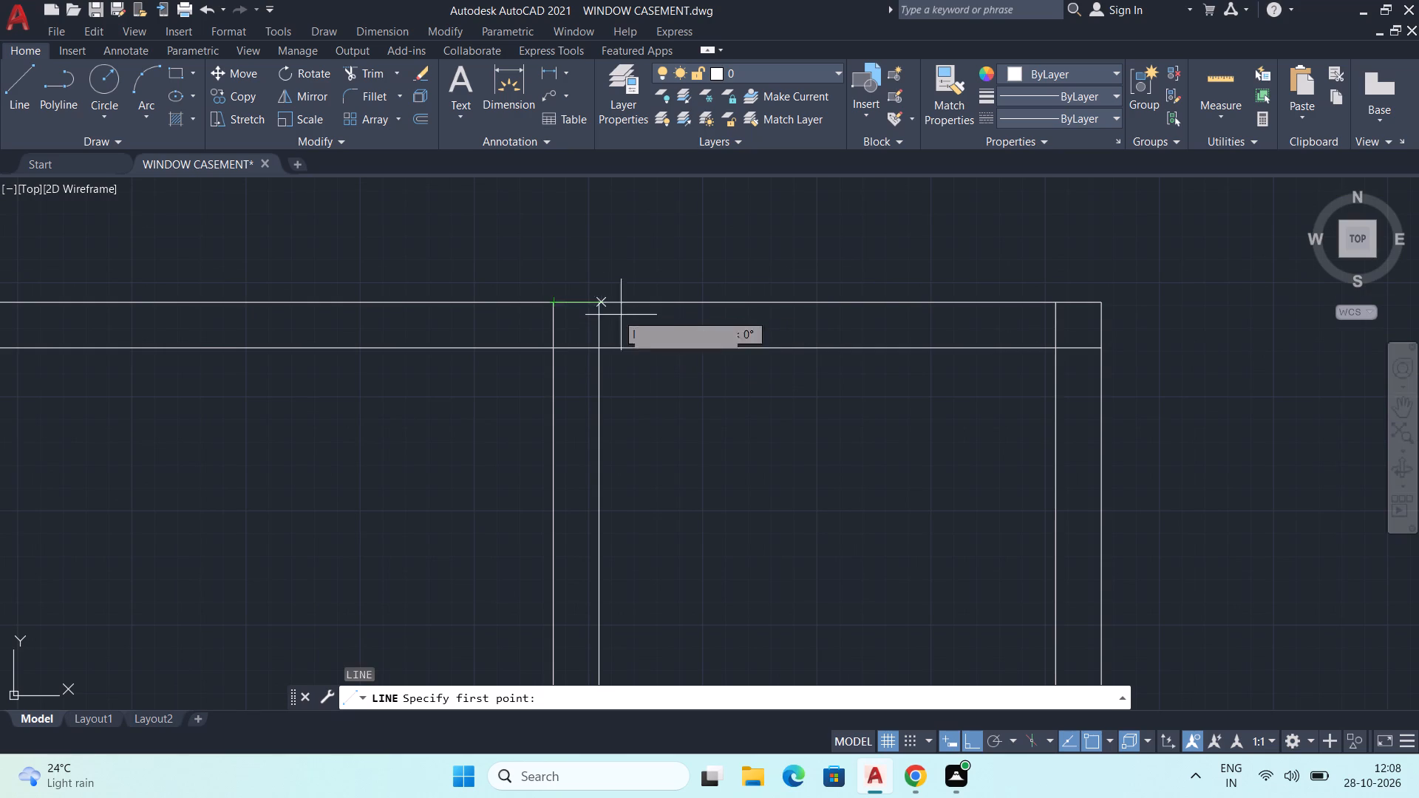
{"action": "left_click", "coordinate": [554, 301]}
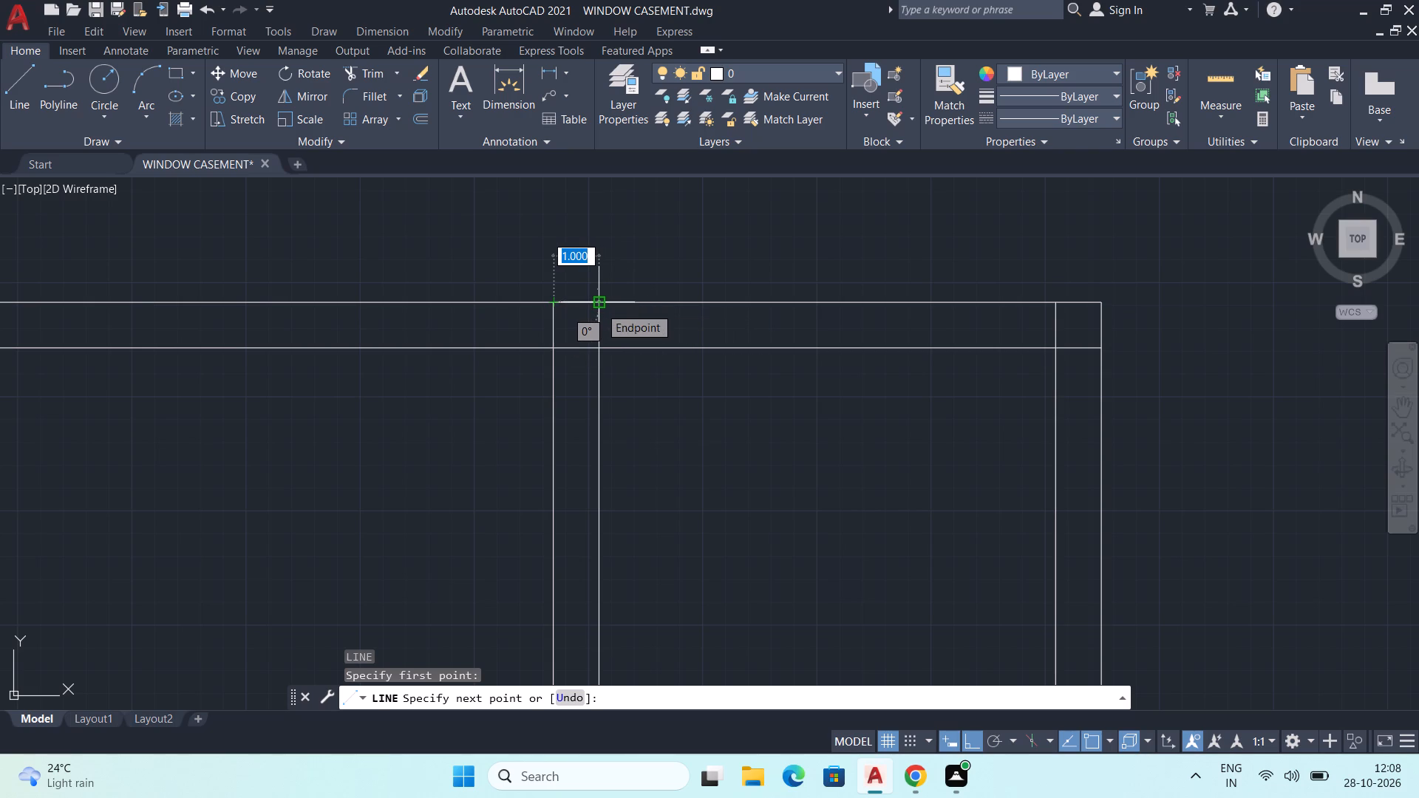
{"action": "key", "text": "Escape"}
Draw a lip outline from the right web's top right corner, trying 1 mm and 0.5 mm before 0.8 mm rightward, and down to the wall's lower line.
{"action": "key", "text": "space"}
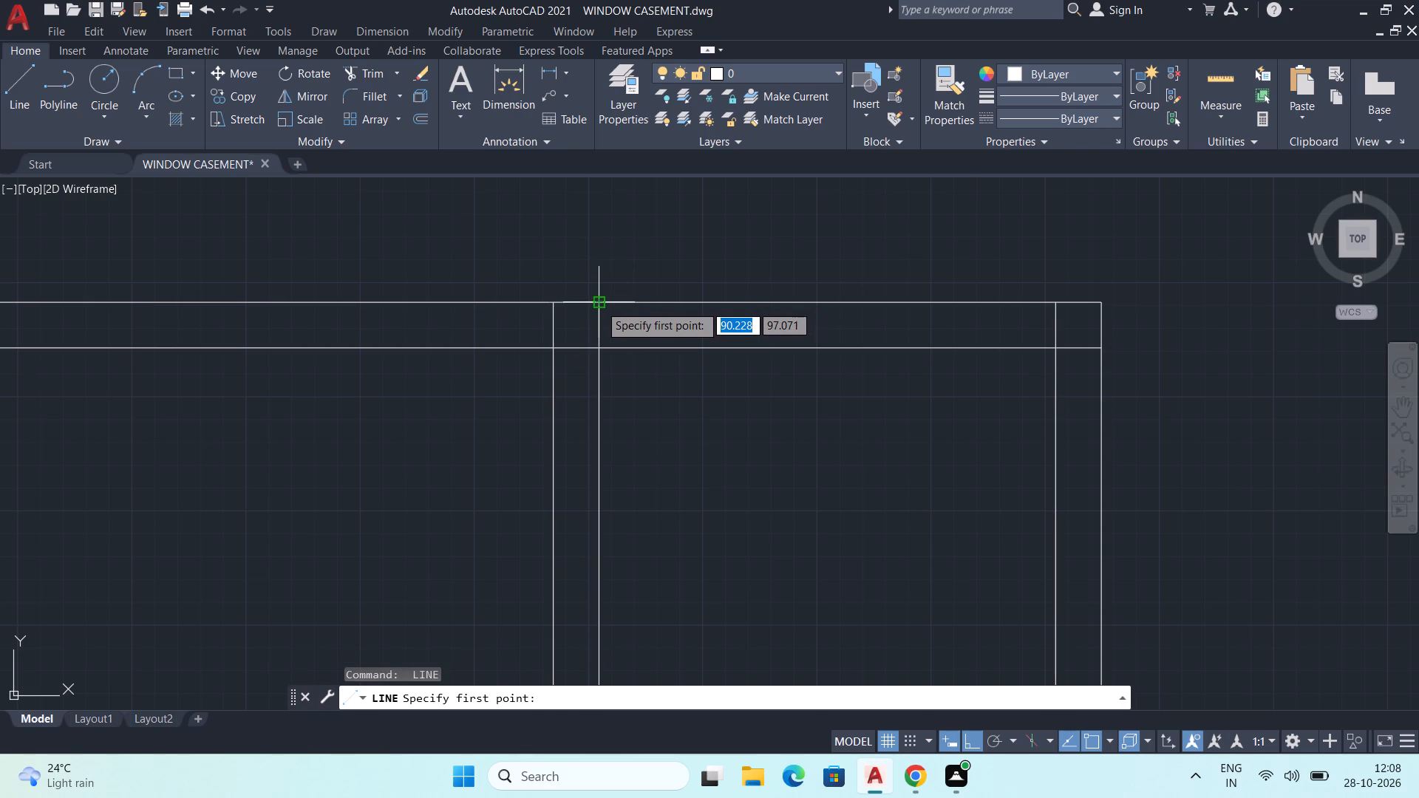
{"action": "left_click", "coordinate": [601, 304]}
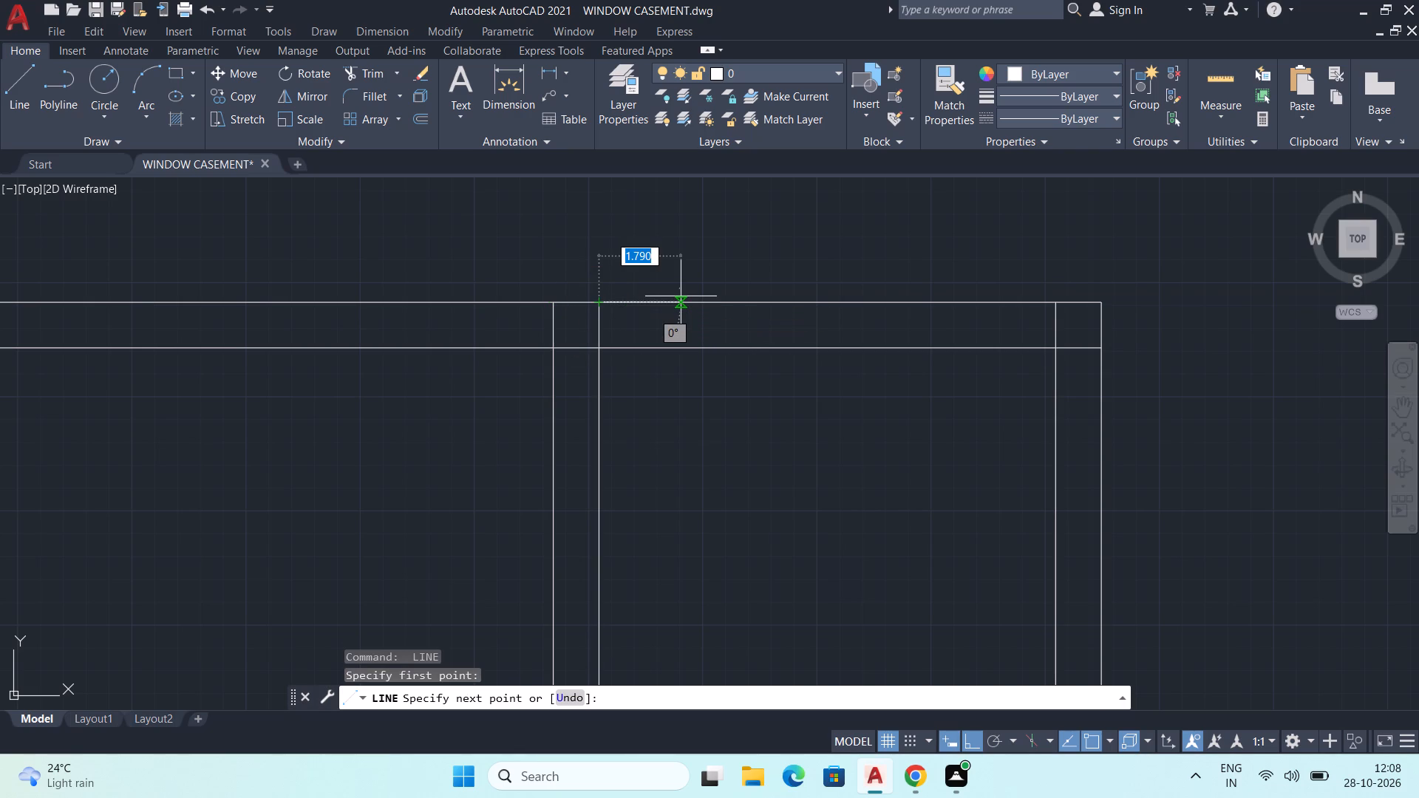
{"action": "key", "text": "1"}
{"action": "key", "text": "Return"}
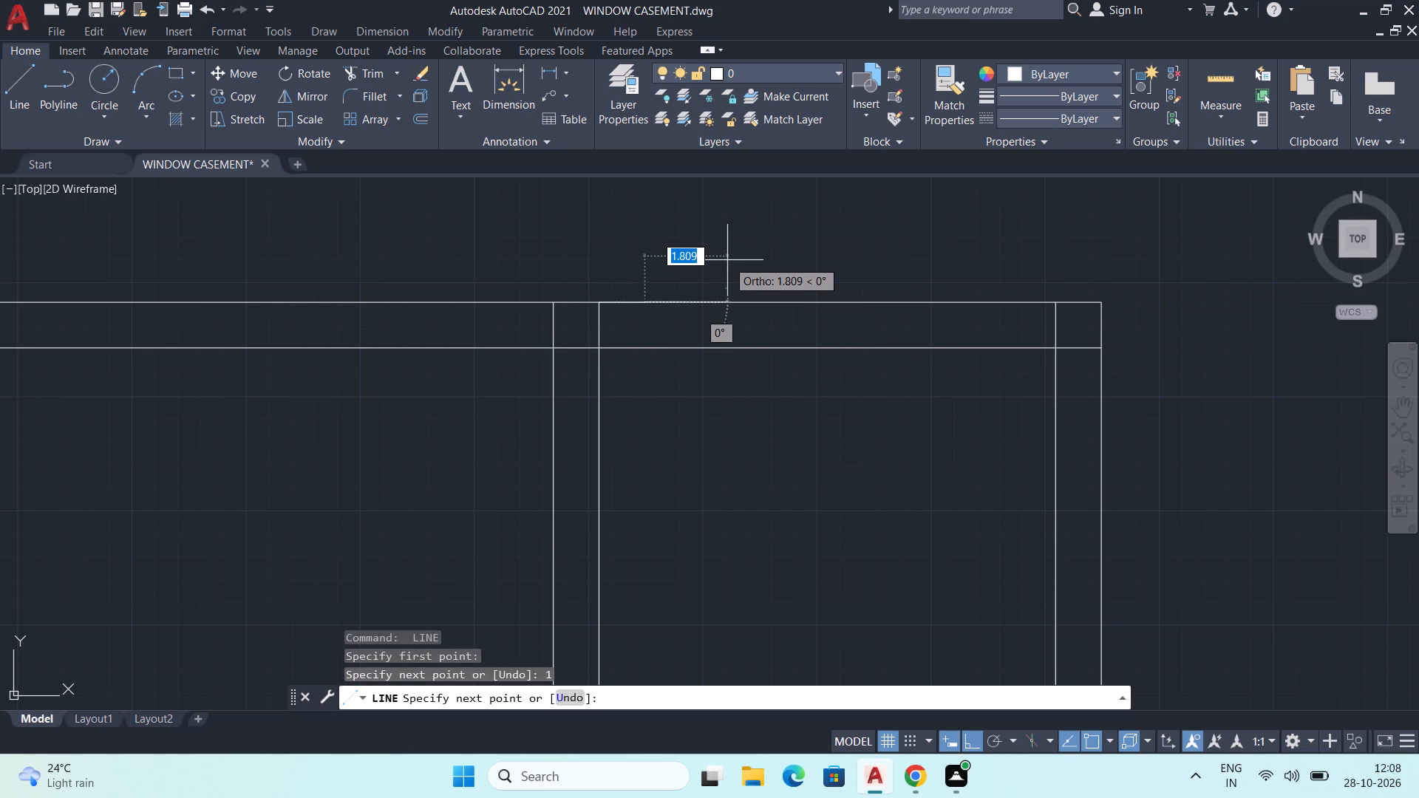
{"action": "scroll", "coordinate": [687, 361], "scroll_direction": "up", "scroll_amount": 2}
{"action": "middle_click_drag", "start_coordinate": [687, 361], "coordinate": [730, 510]}
{"action": "key", "text": "ctrl+z"}
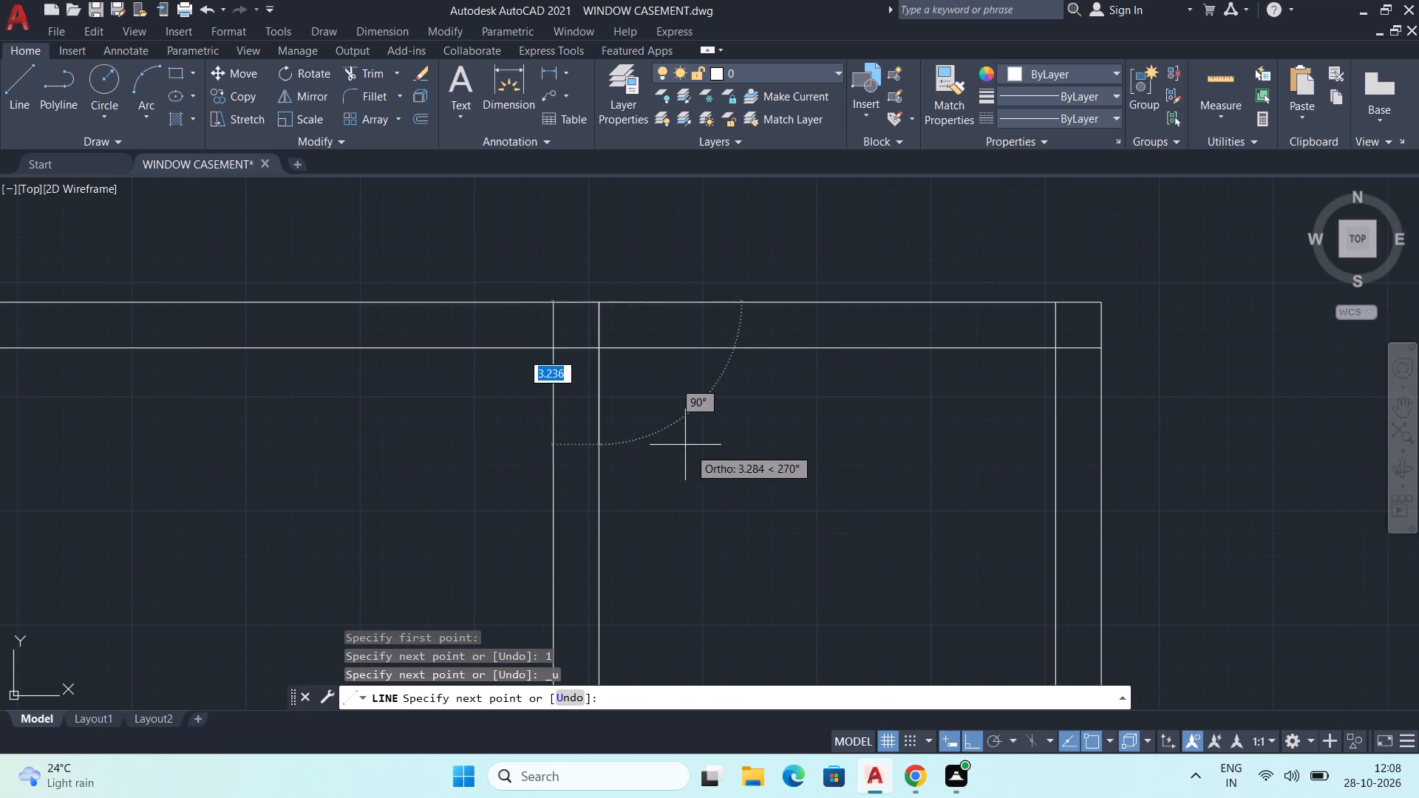
{"action": "scroll", "coordinate": [627, 306], "scroll_direction": "up", "scroll_amount": 1}
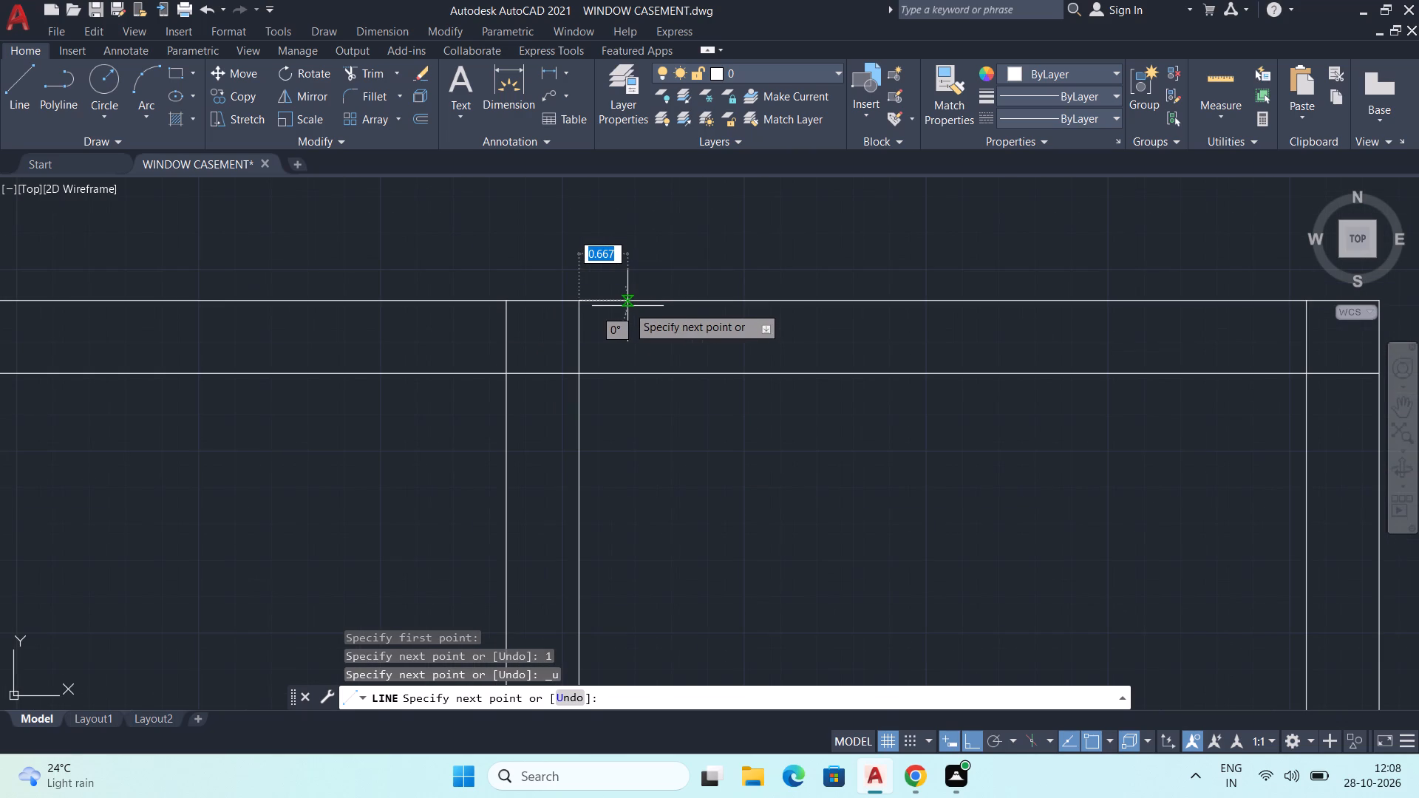
{"action": "type", "text": "0.5"}
{"action": "key", "text": "Return"}
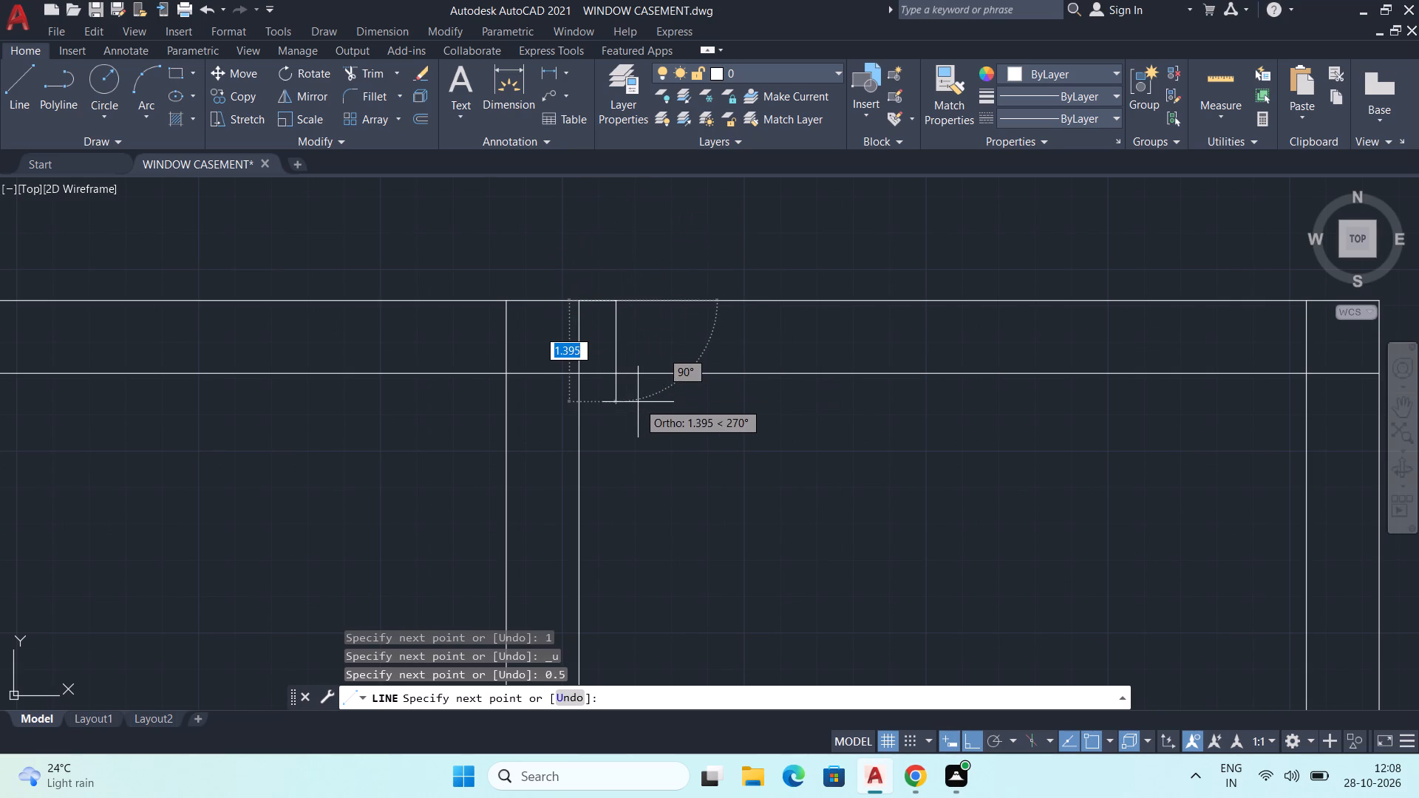
{"action": "key", "text": "ctrl+z"}
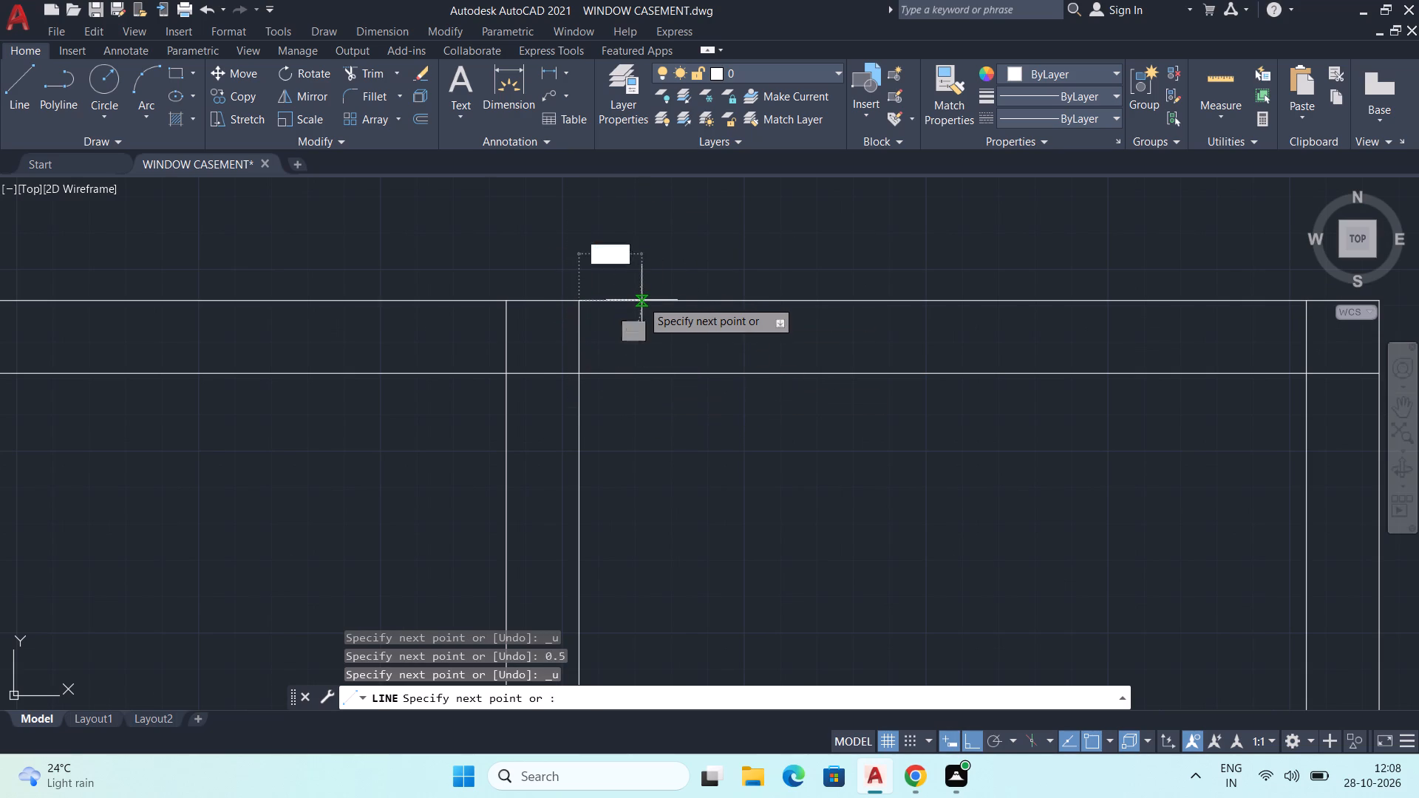
{"action": "type", "text": "0."}
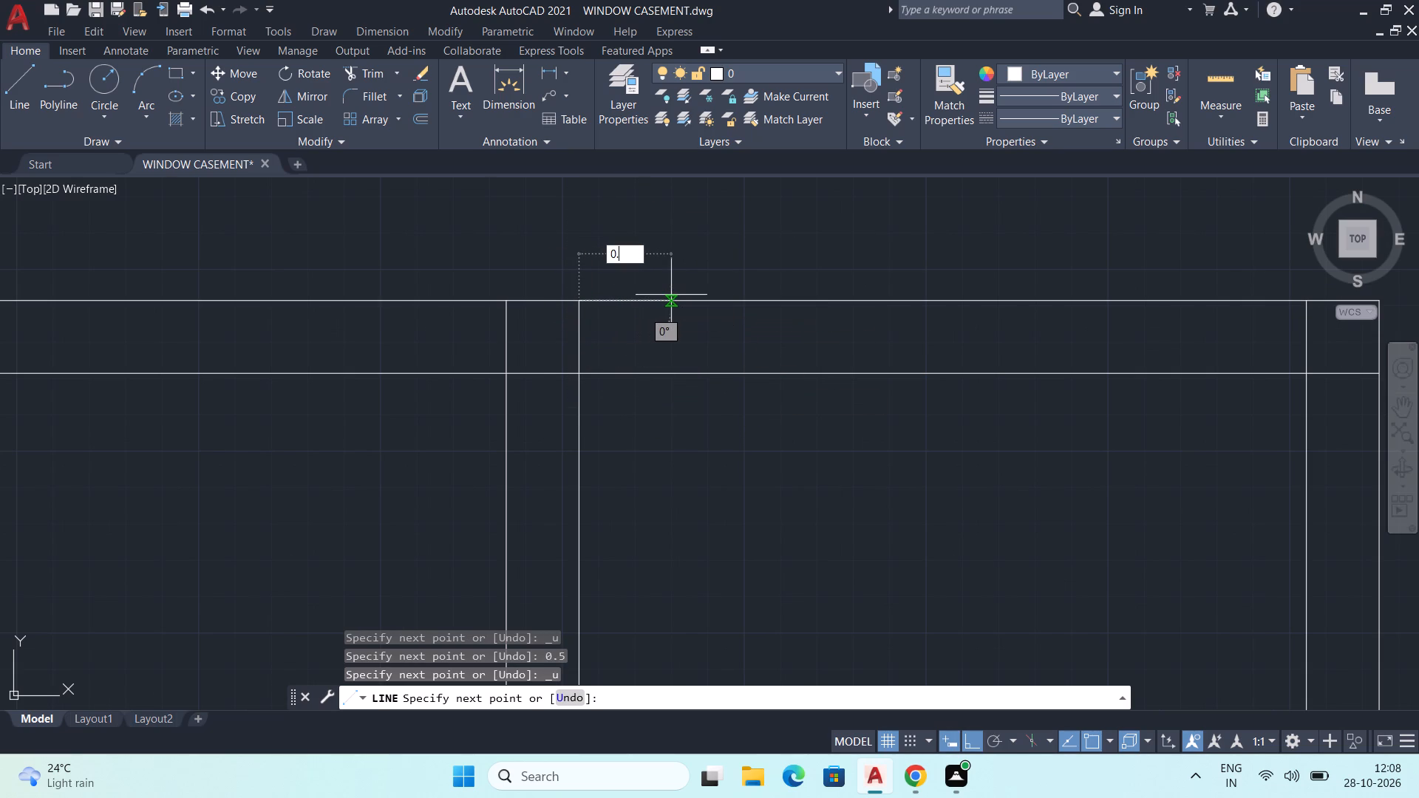
{"action": "key", "text": "8"}
{"action": "key", "text": "Return"}
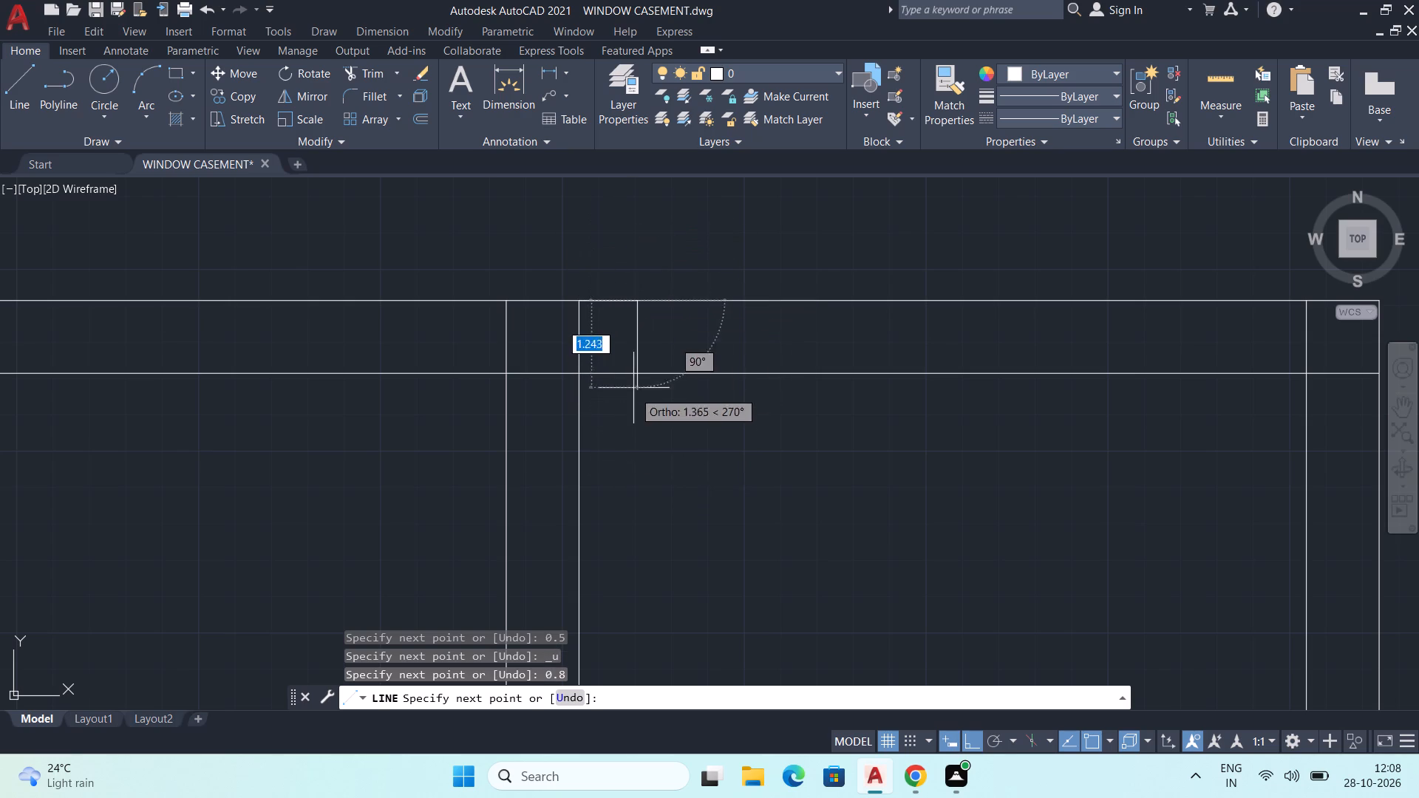
{"action": "left_click", "coordinate": [639, 369]}
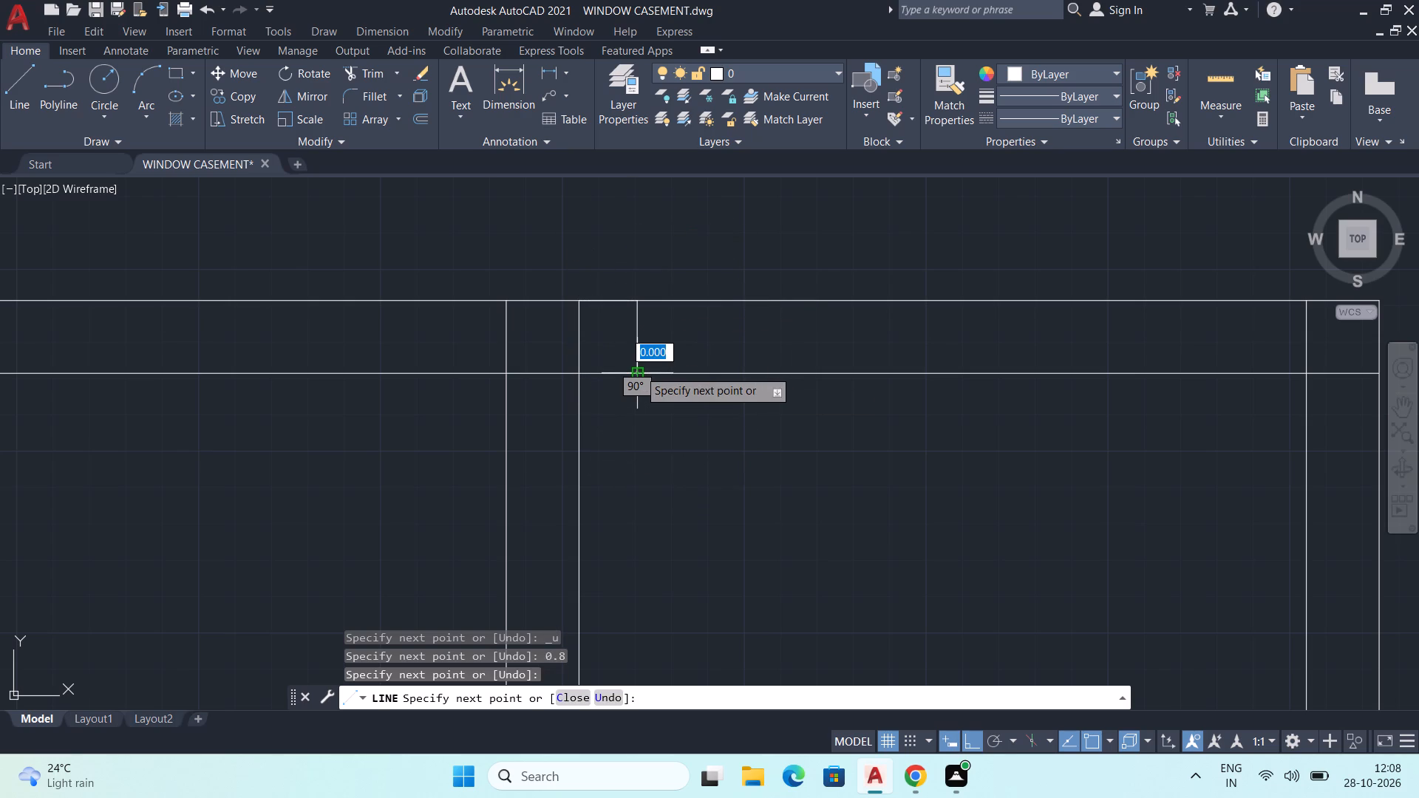
{"action": "key", "text": "Escape"}
Draw the facing lip outline from the right side wall's inner top corner, 0.8 mm leftward and down to the top wall's lower line.
{"action": "scroll", "coordinate": [647, 364], "scroll_direction": "down", "scroll_amount": 1}
{"action": "middle_click_drag", "start_coordinate": [785, 398], "coordinate": [690, 406]}
{"action": "middle_click_drag", "start_coordinate": [773, 402], "coordinate": [736, 408]}
{"action": "scroll", "coordinate": [745, 408], "scroll_direction": "down", "scroll_amount": 2}
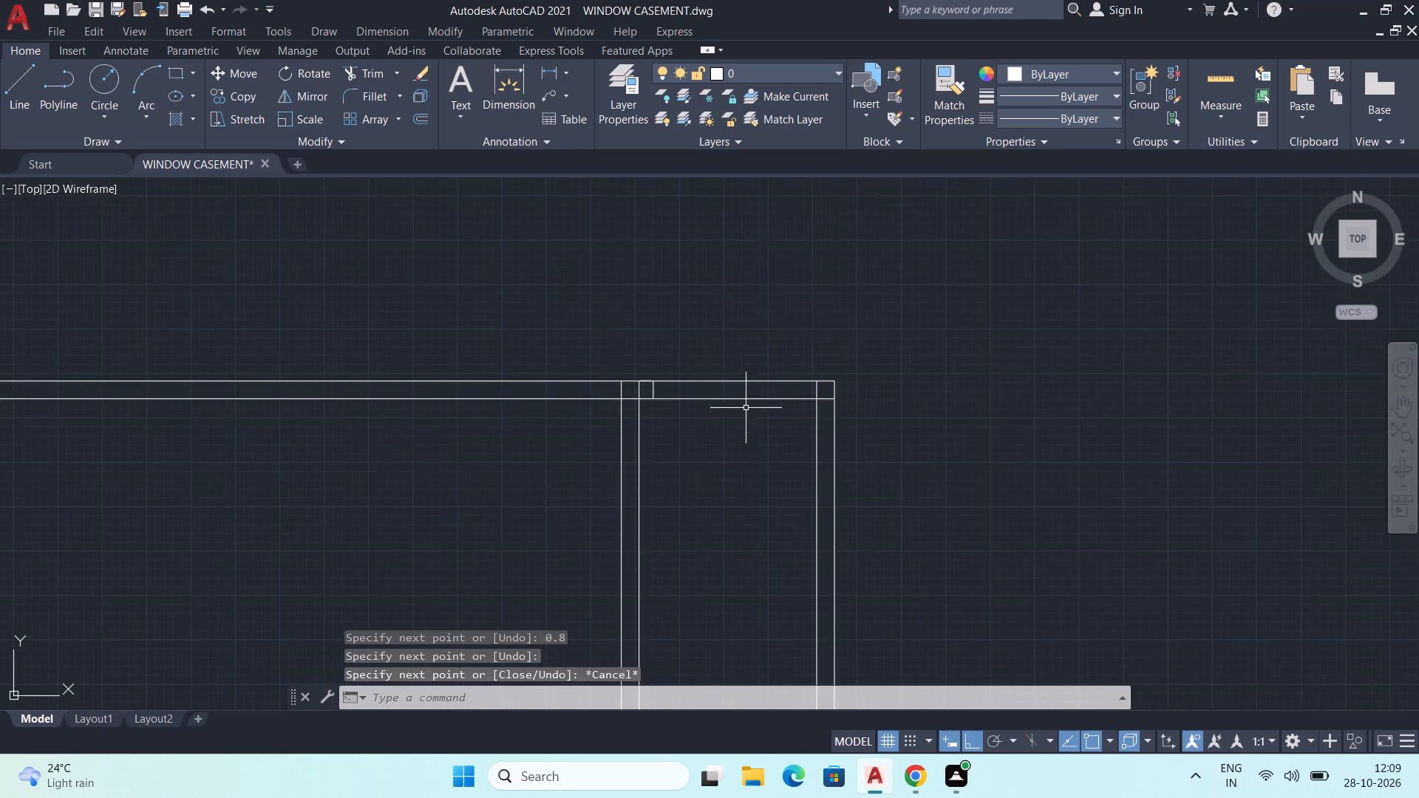
{"action": "middle_click_drag", "start_coordinate": [751, 412], "coordinate": [706, 431]}
{"action": "scroll", "coordinate": [734, 426], "scroll_direction": "up", "scroll_amount": 2}
{"action": "middle_click_drag", "start_coordinate": [774, 425], "coordinate": [642, 429]}
{"action": "key", "text": "l"}
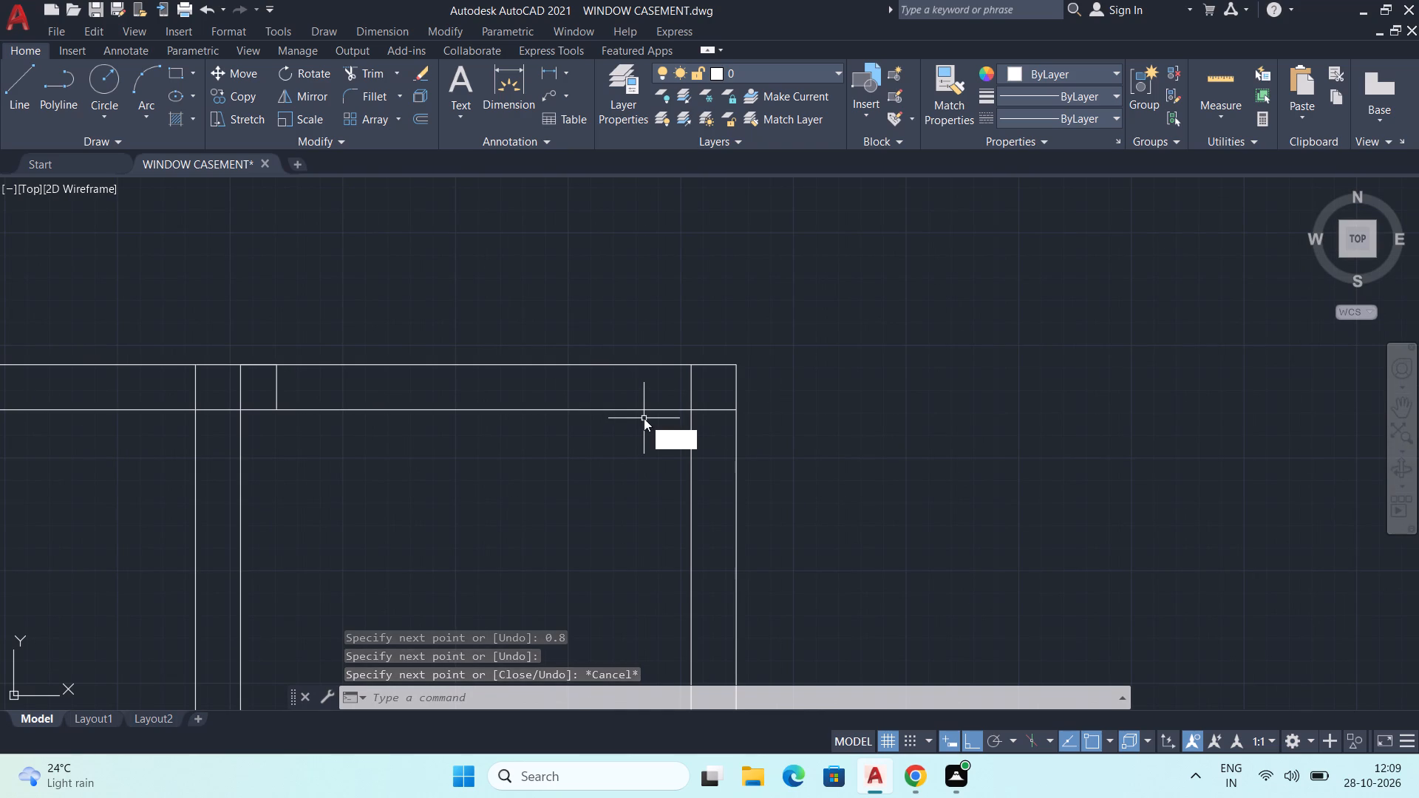
{"action": "key", "text": "Return"}
{"action": "scroll", "coordinate": [699, 395], "scroll_direction": "up", "scroll_amount": 2}
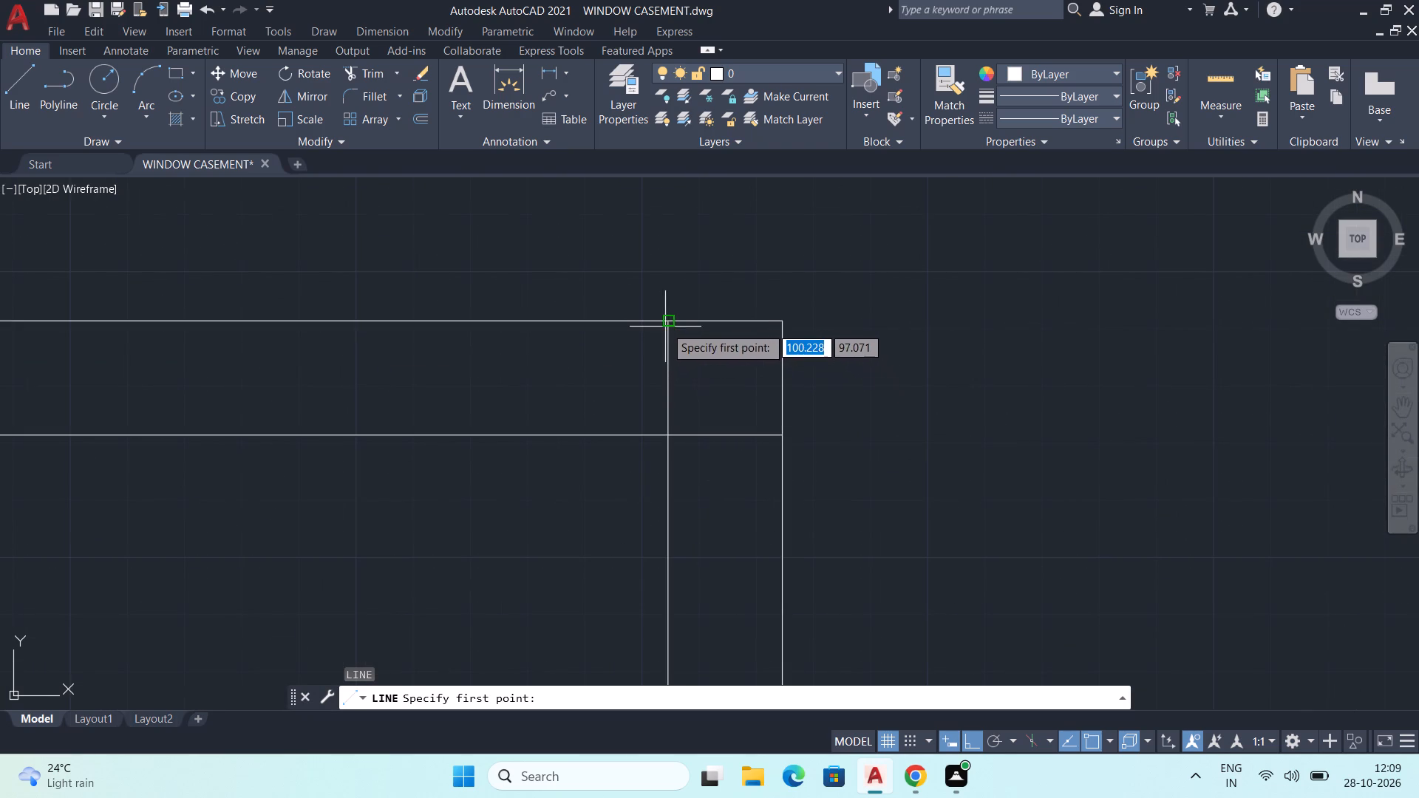
{"action": "left_click", "coordinate": [668, 319]}
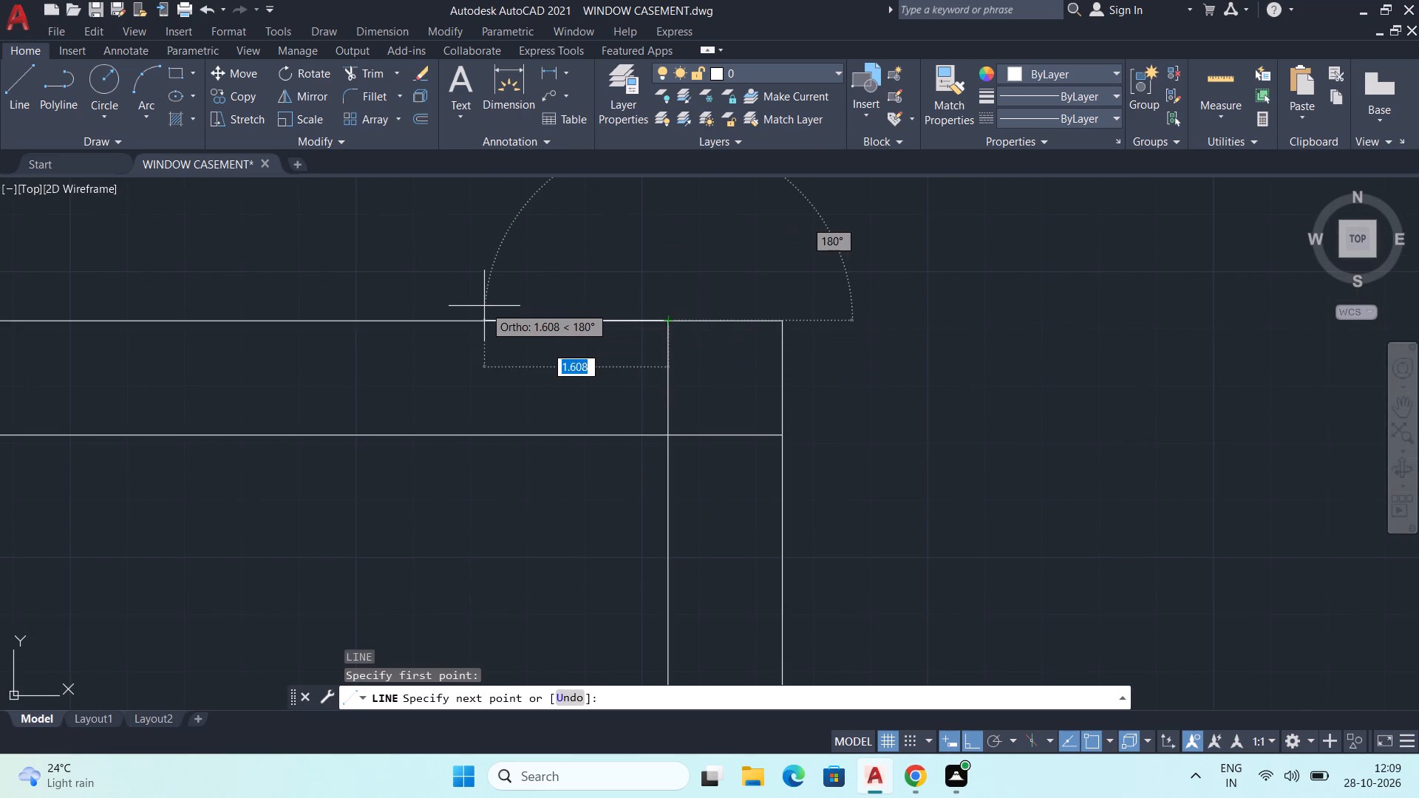
{"action": "type", "text": "0.8"}
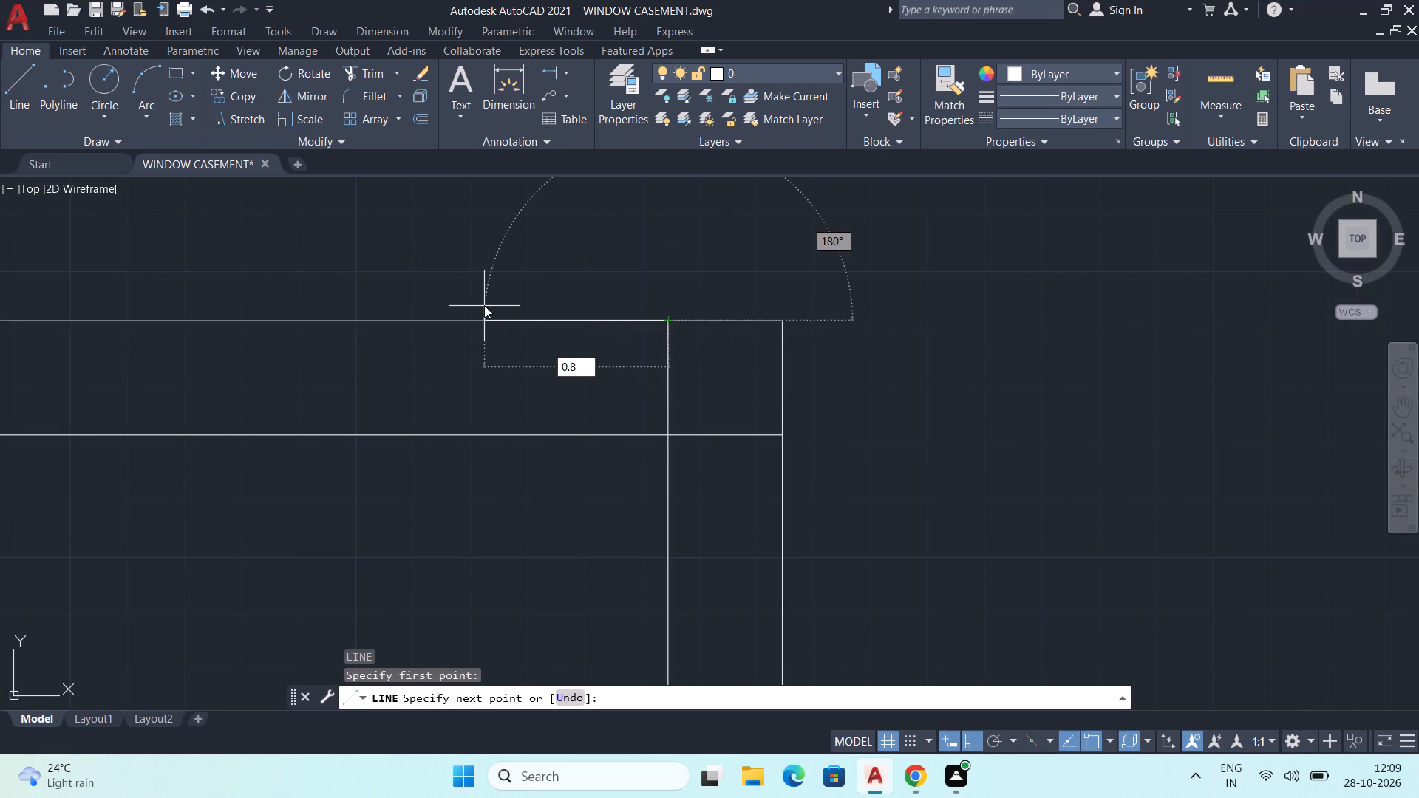
{"action": "key", "text": "Return"}
{"action": "scroll", "coordinate": [576, 429], "scroll_direction": "up", "scroll_amount": 2}
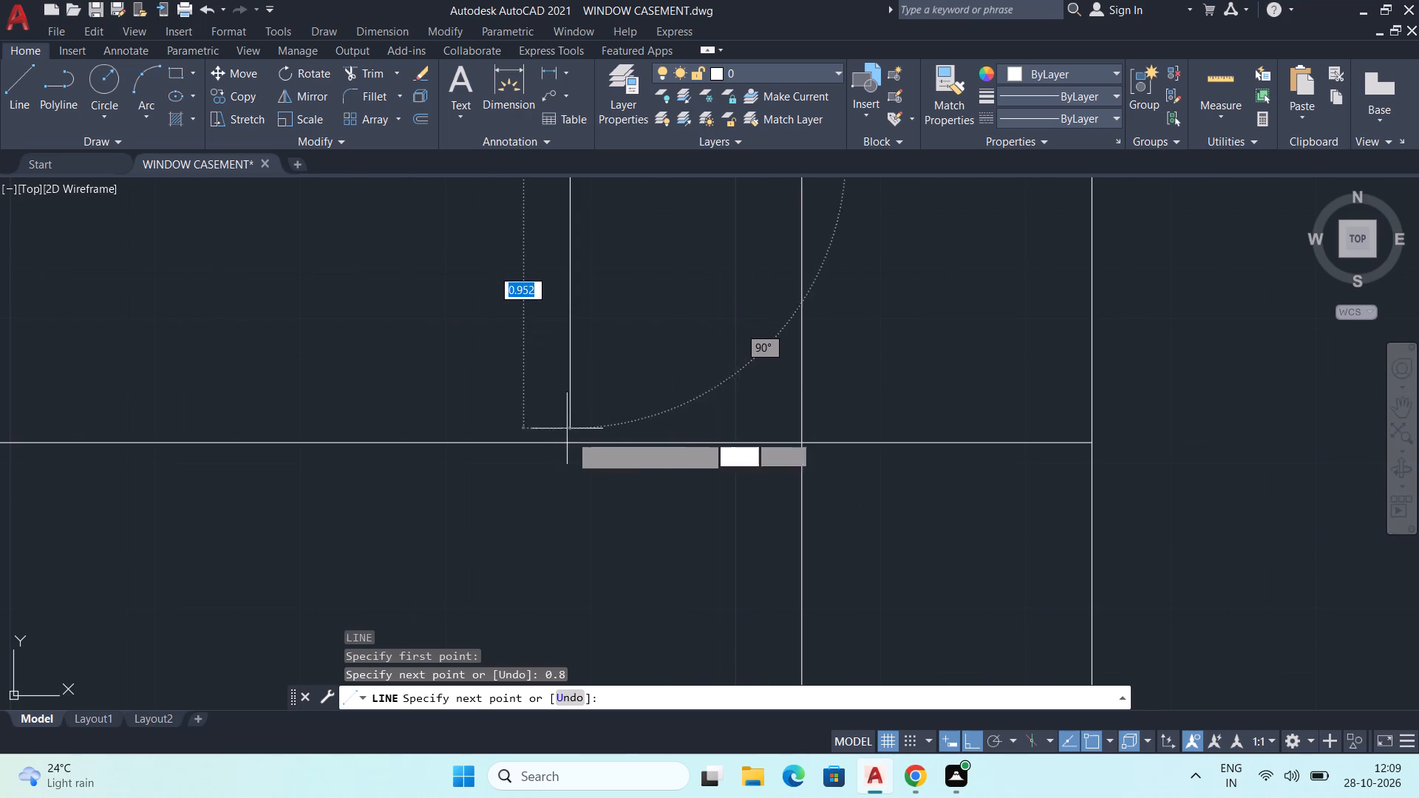
{"action": "left_click", "coordinate": [574, 440]}
{"action": "key", "text": "Escape"}
Trim both top wall lines between the two 0.8 mm lips to open the gap.
{"action": "scroll", "coordinate": [574, 440], "scroll_direction": "down", "scroll_amount": 1}
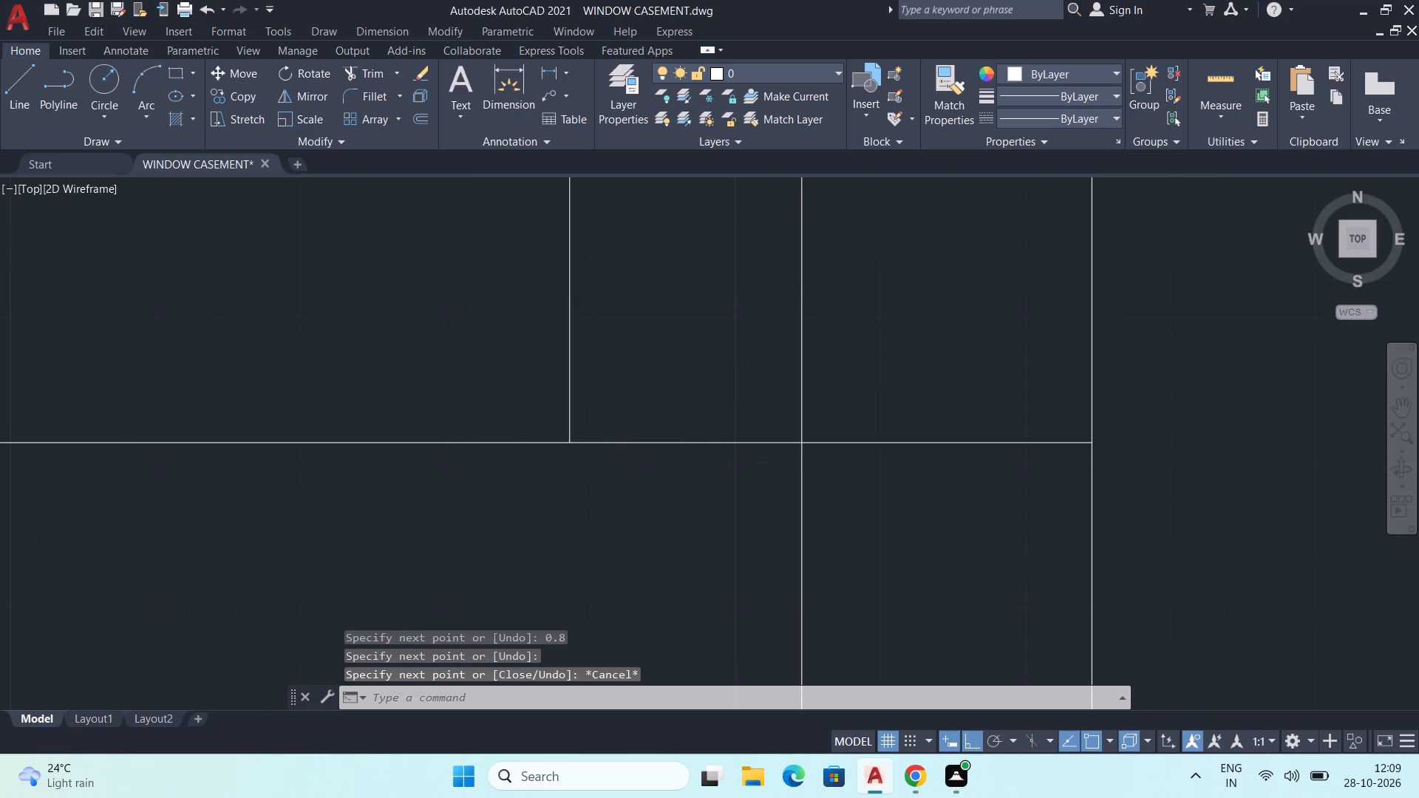
{"action": "scroll", "coordinate": [574, 440], "scroll_direction": "down", "scroll_amount": 2}
{"action": "middle_click_drag", "start_coordinate": [571, 471], "coordinate": [759, 384]}
{"action": "key", "text": "t"}
{"action": "key", "text": "r"}
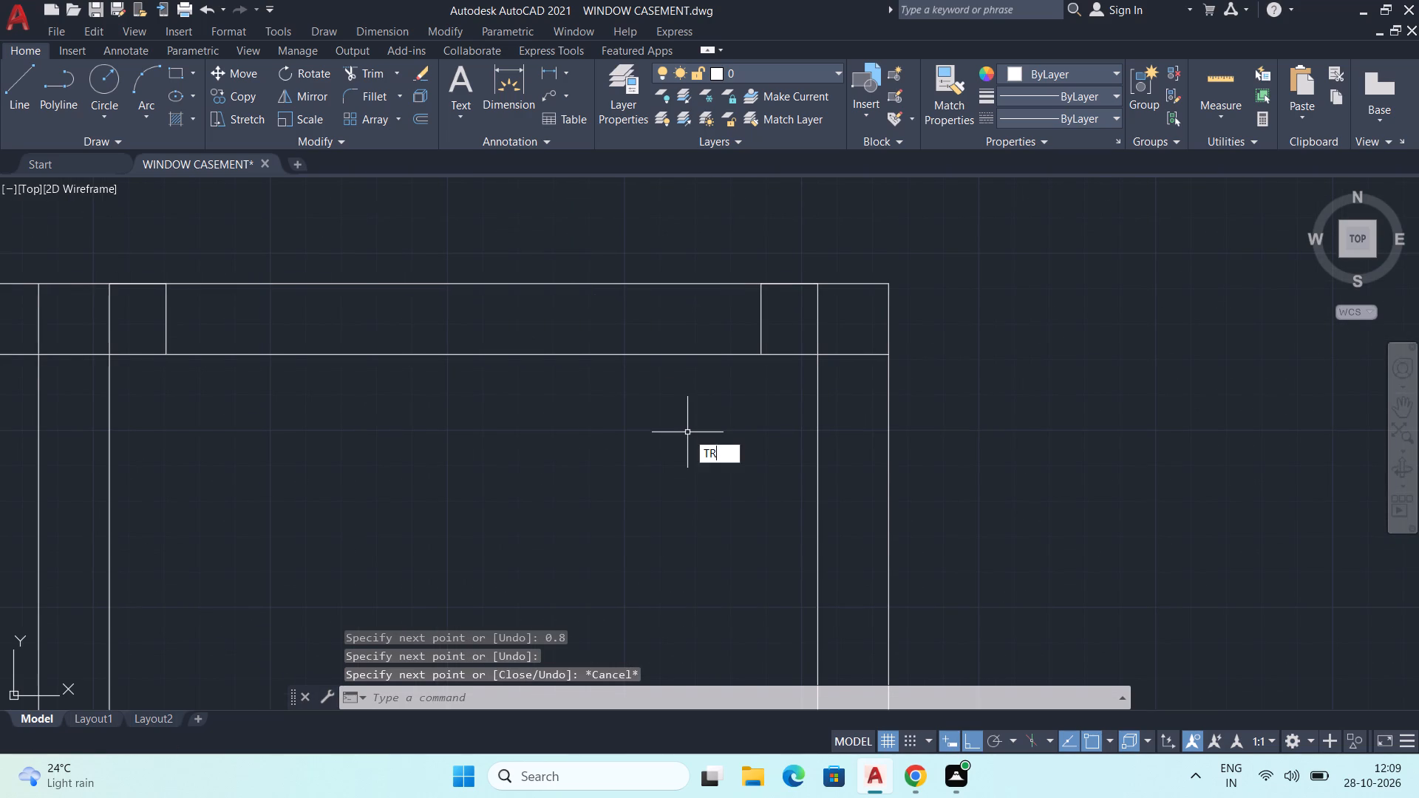
{"action": "key", "text": "Return"}
{"action": "left_click", "coordinate": [630, 259]}
{"action": "left_click", "coordinate": [556, 388]}
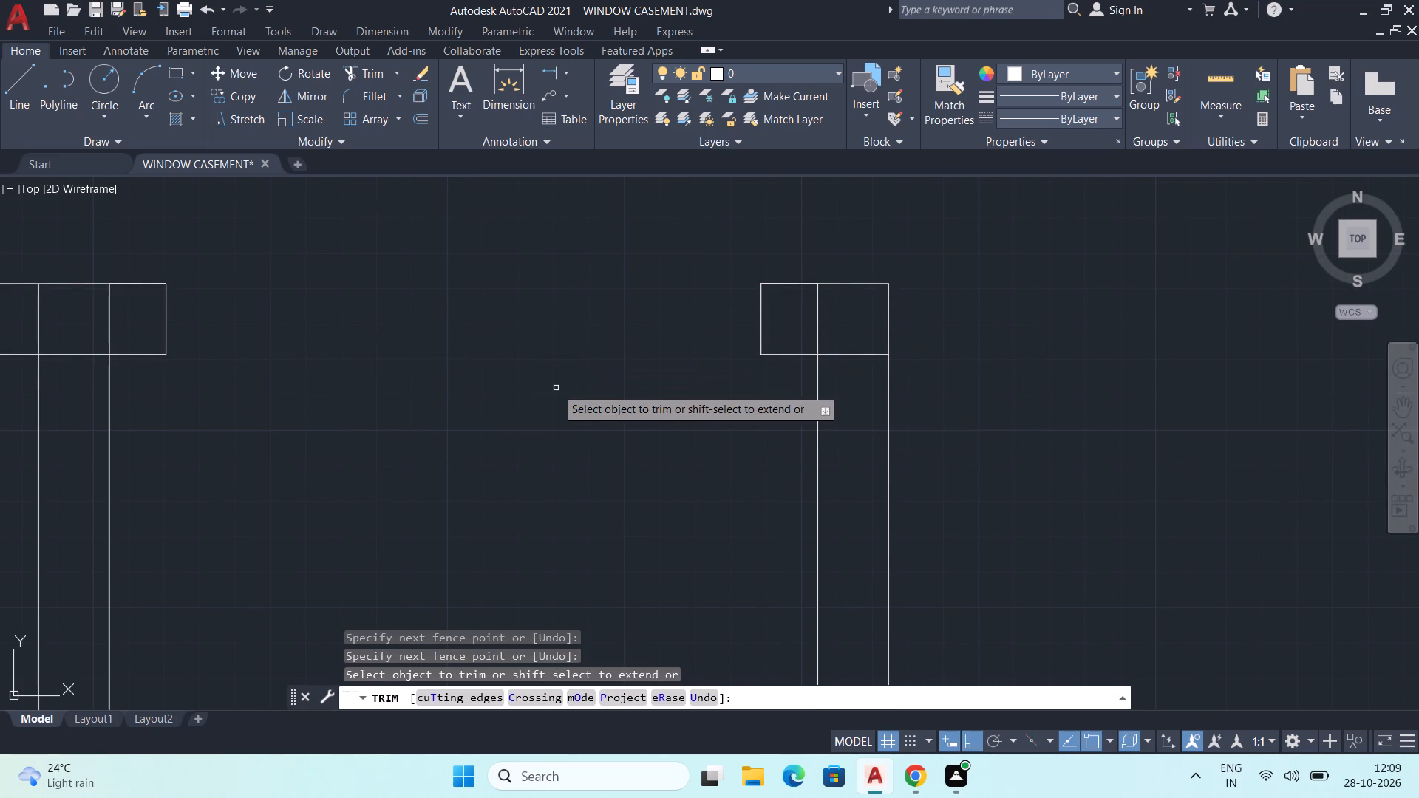
Trim the right web's right-hand line inside the top wall, and the wall's lower line across the web's thickness.
{"action": "scroll", "coordinate": [556, 388], "scroll_direction": "down", "scroll_amount": 2}
{"action": "middle_click_drag", "start_coordinate": [531, 402], "coordinate": [709, 406]}
{"action": "scroll", "coordinate": [561, 395], "scroll_direction": "up", "scroll_amount": 4}
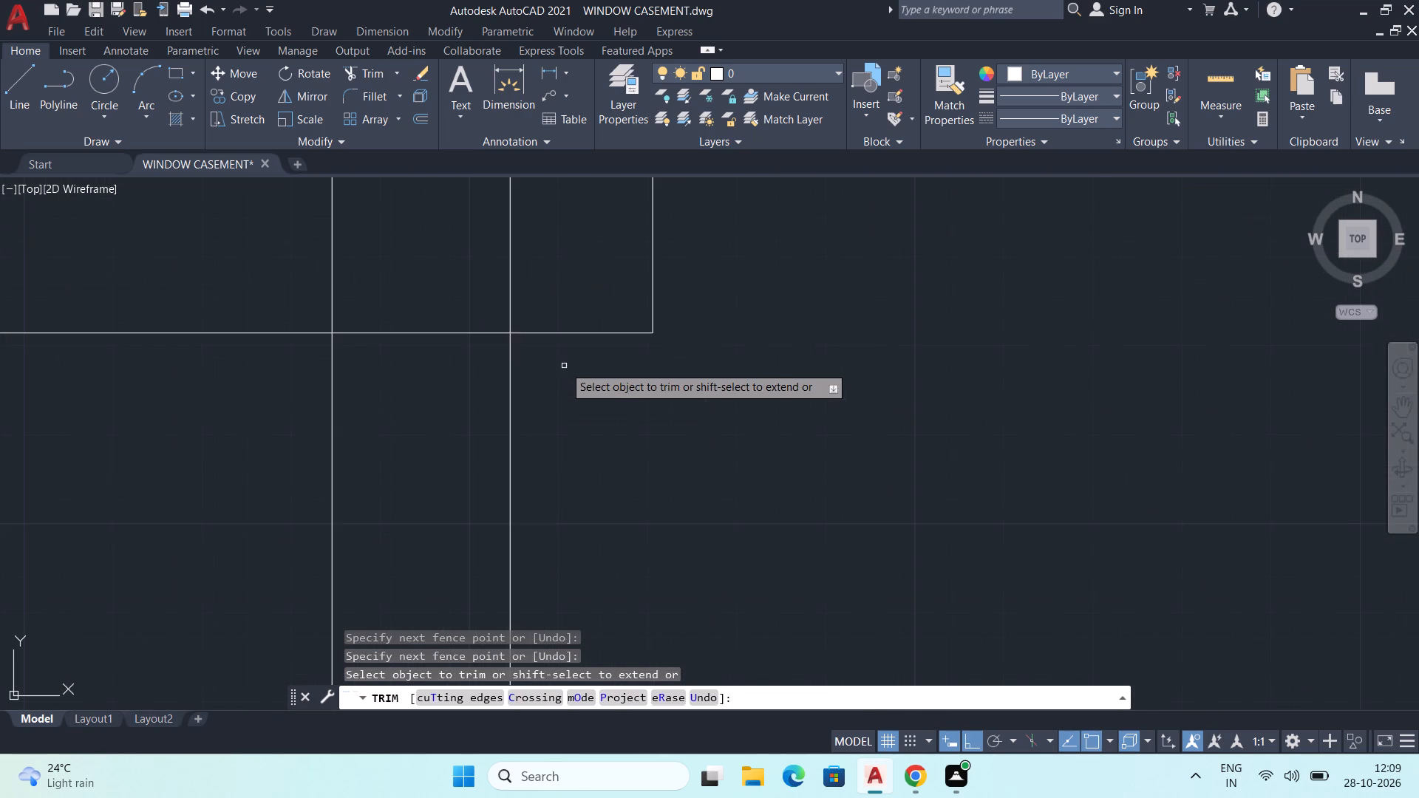
{"action": "left_click", "coordinate": [510, 283]}
{"action": "scroll", "coordinate": [695, 336], "scroll_direction": "down", "scroll_amount": 3}
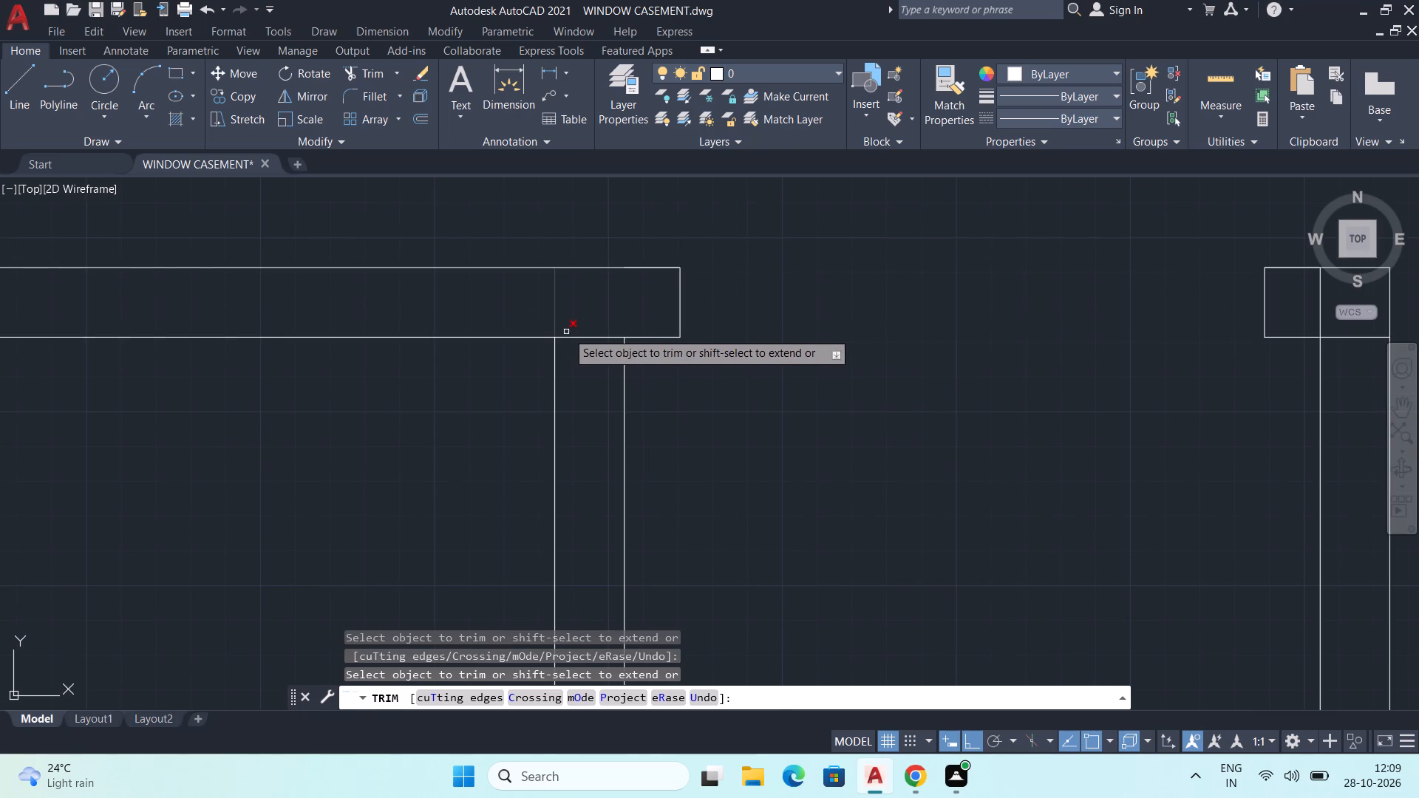
{"action": "left_click", "coordinate": [574, 335]}
Trim the right side wall's inner line inside its top lip and the lip's lower line across the side wall, and finish trimming.
{"action": "scroll", "coordinate": [797, 351], "scroll_direction": "down", "scroll_amount": 1}
{"action": "middle_click_drag", "start_coordinate": [811, 372], "coordinate": [522, 392]}
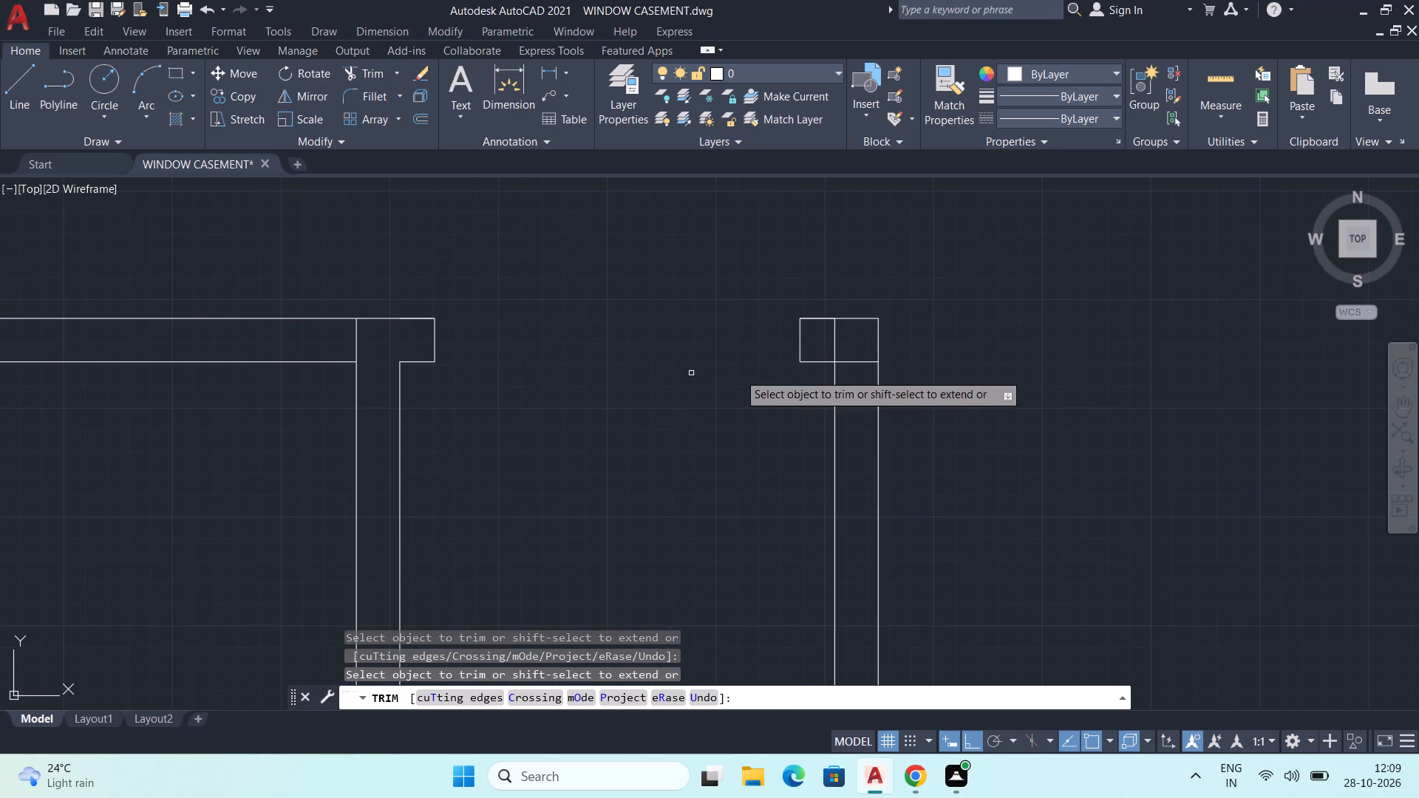
{"action": "scroll", "coordinate": [838, 364], "scroll_direction": "up", "scroll_amount": 2}
{"action": "left_click", "coordinate": [798, 299]}
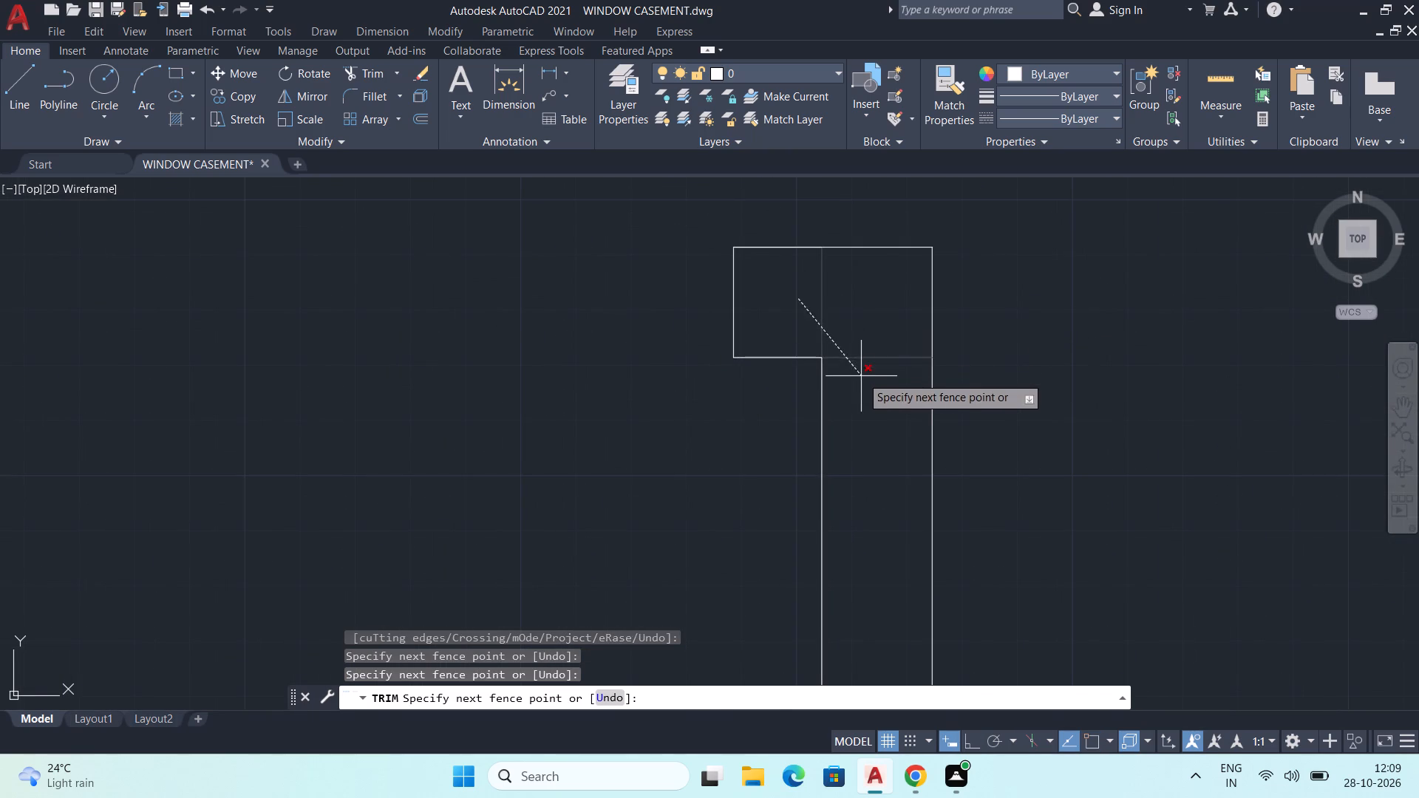
{"action": "left_click", "coordinate": [861, 376]}
{"action": "scroll", "coordinate": [863, 369], "scroll_direction": "down", "scroll_amount": 4}
{"action": "middle_click_drag", "start_coordinate": [550, 420], "coordinate": [673, 412]}
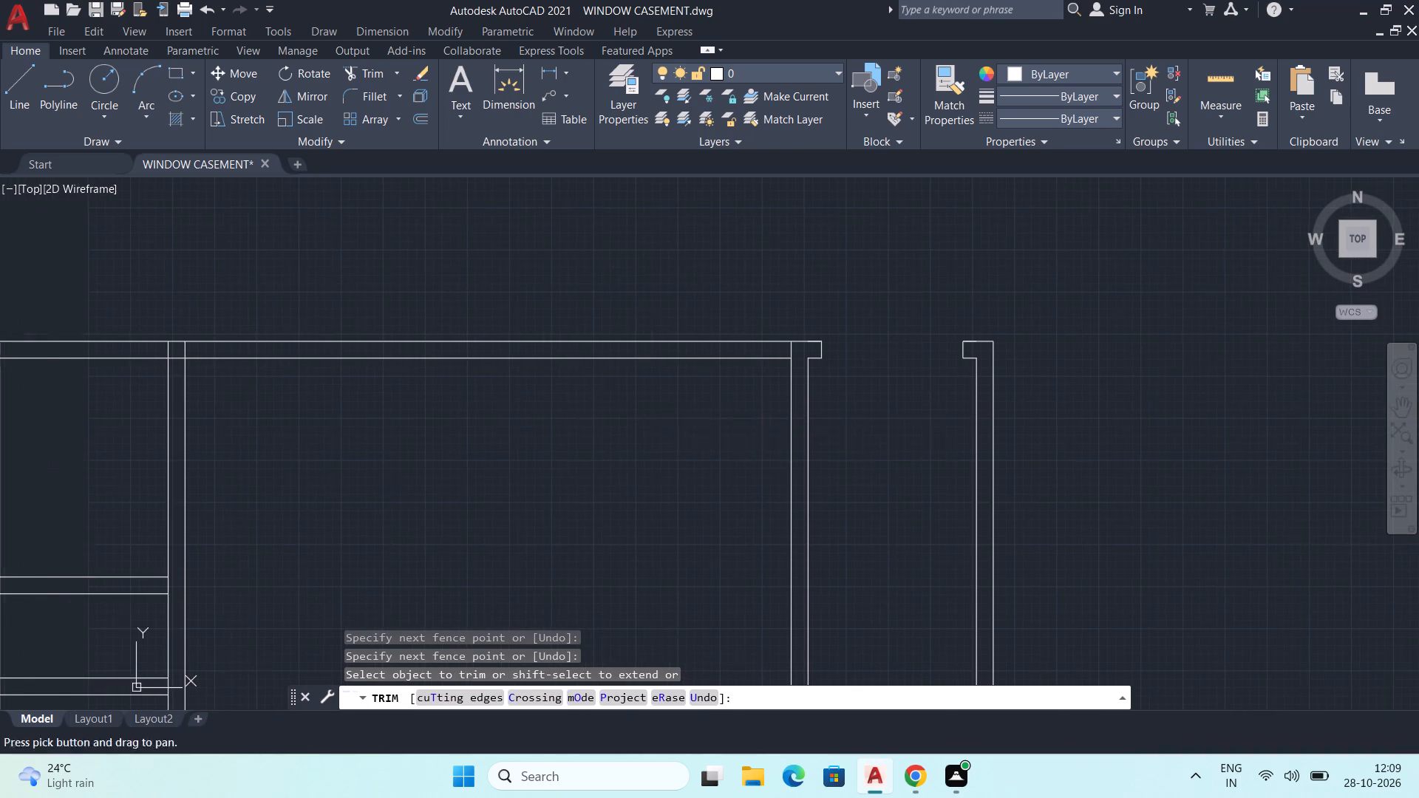
{"action": "key", "text": "space"}
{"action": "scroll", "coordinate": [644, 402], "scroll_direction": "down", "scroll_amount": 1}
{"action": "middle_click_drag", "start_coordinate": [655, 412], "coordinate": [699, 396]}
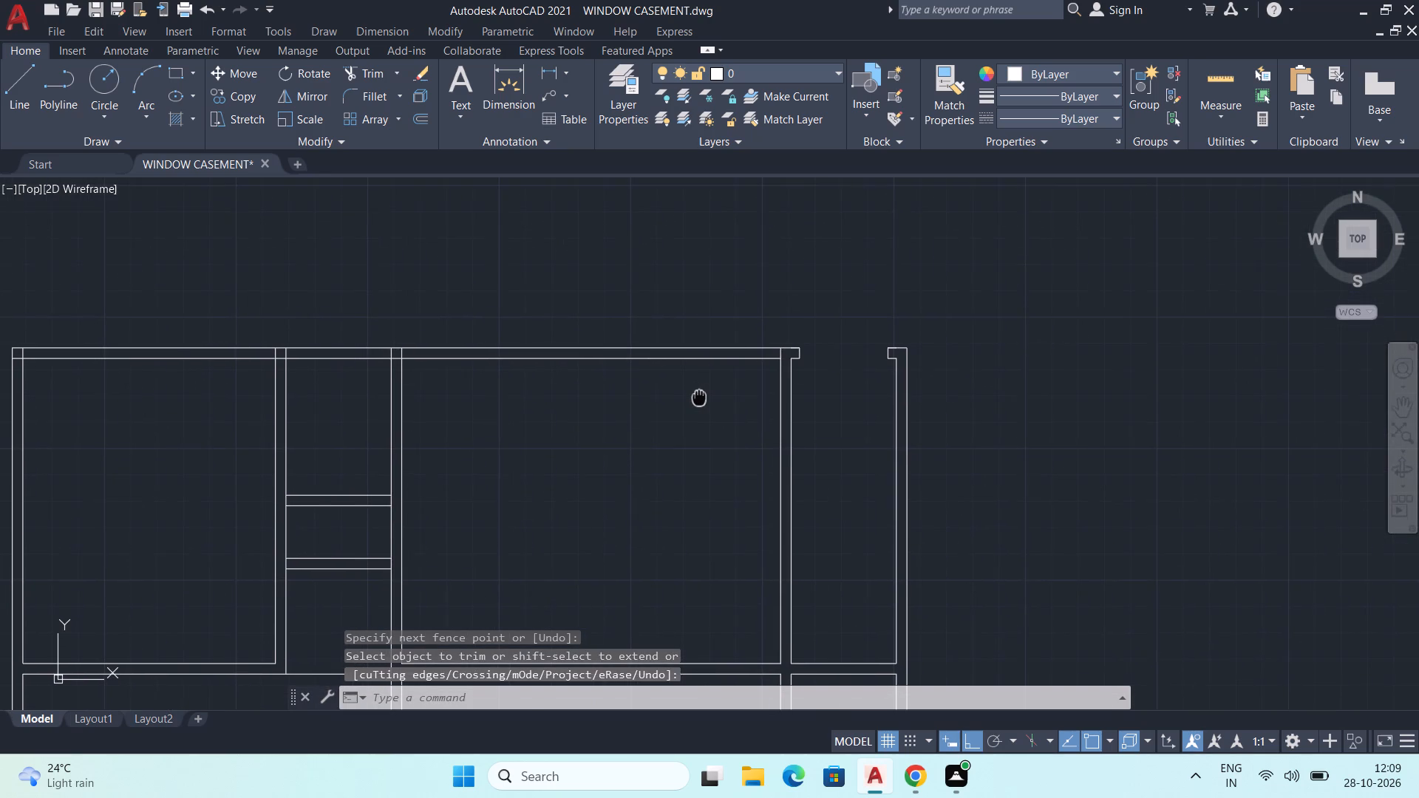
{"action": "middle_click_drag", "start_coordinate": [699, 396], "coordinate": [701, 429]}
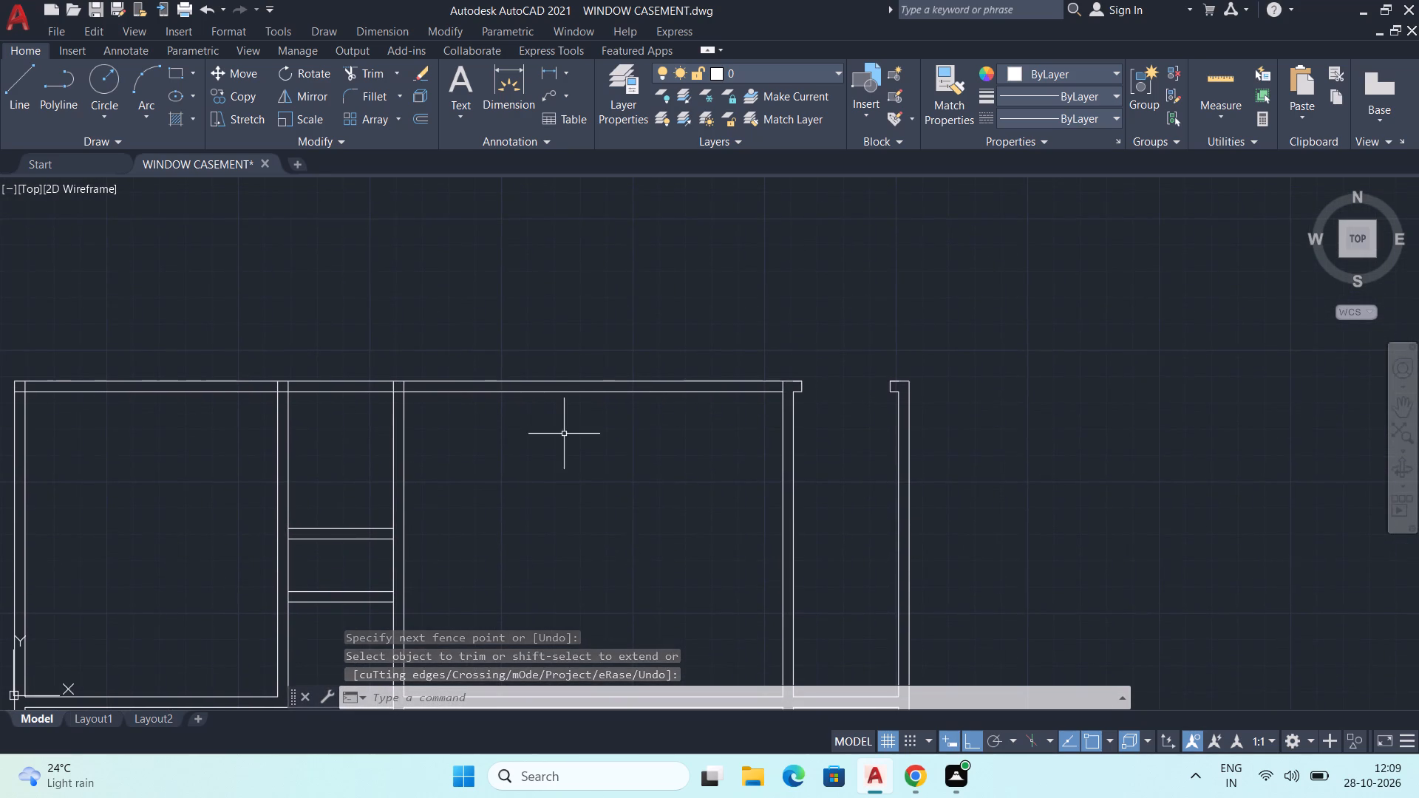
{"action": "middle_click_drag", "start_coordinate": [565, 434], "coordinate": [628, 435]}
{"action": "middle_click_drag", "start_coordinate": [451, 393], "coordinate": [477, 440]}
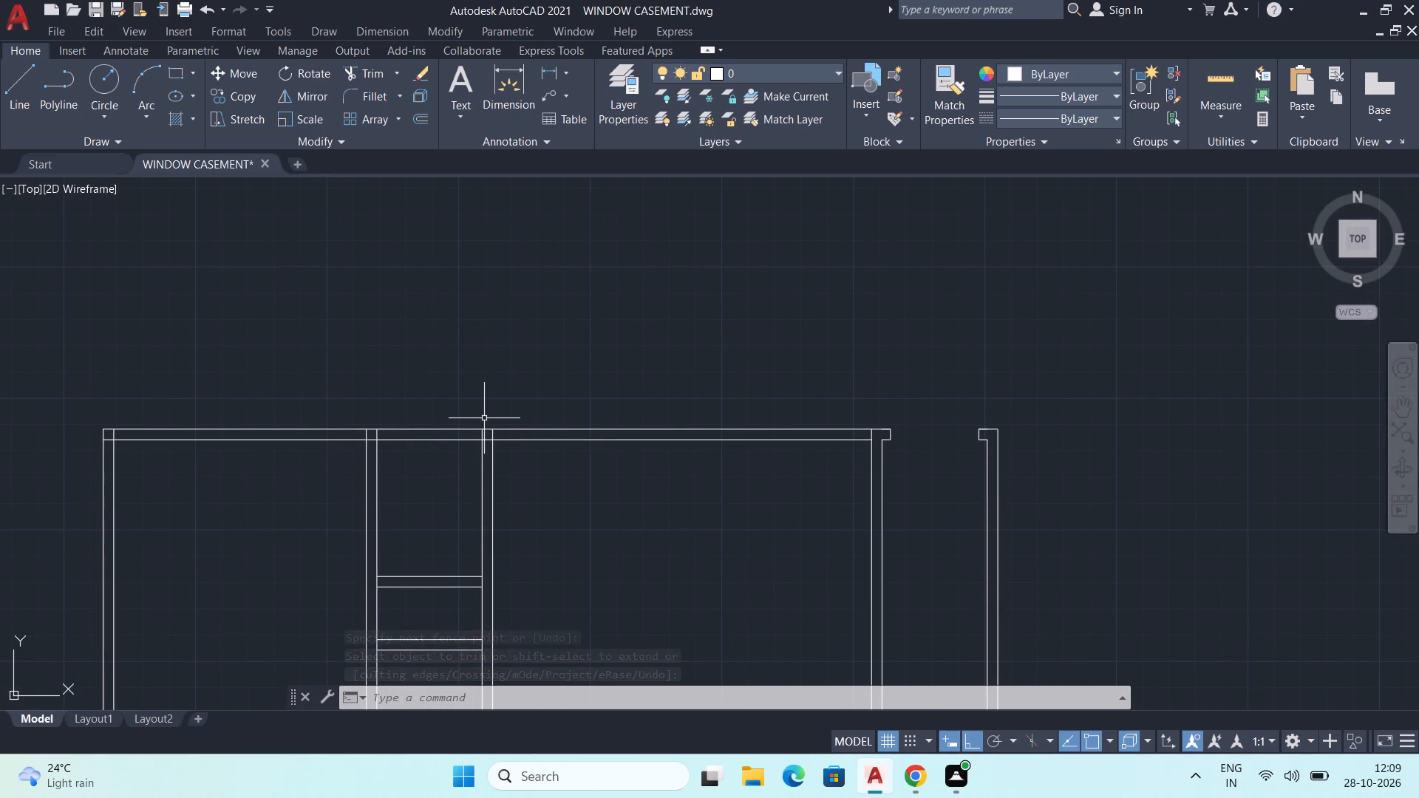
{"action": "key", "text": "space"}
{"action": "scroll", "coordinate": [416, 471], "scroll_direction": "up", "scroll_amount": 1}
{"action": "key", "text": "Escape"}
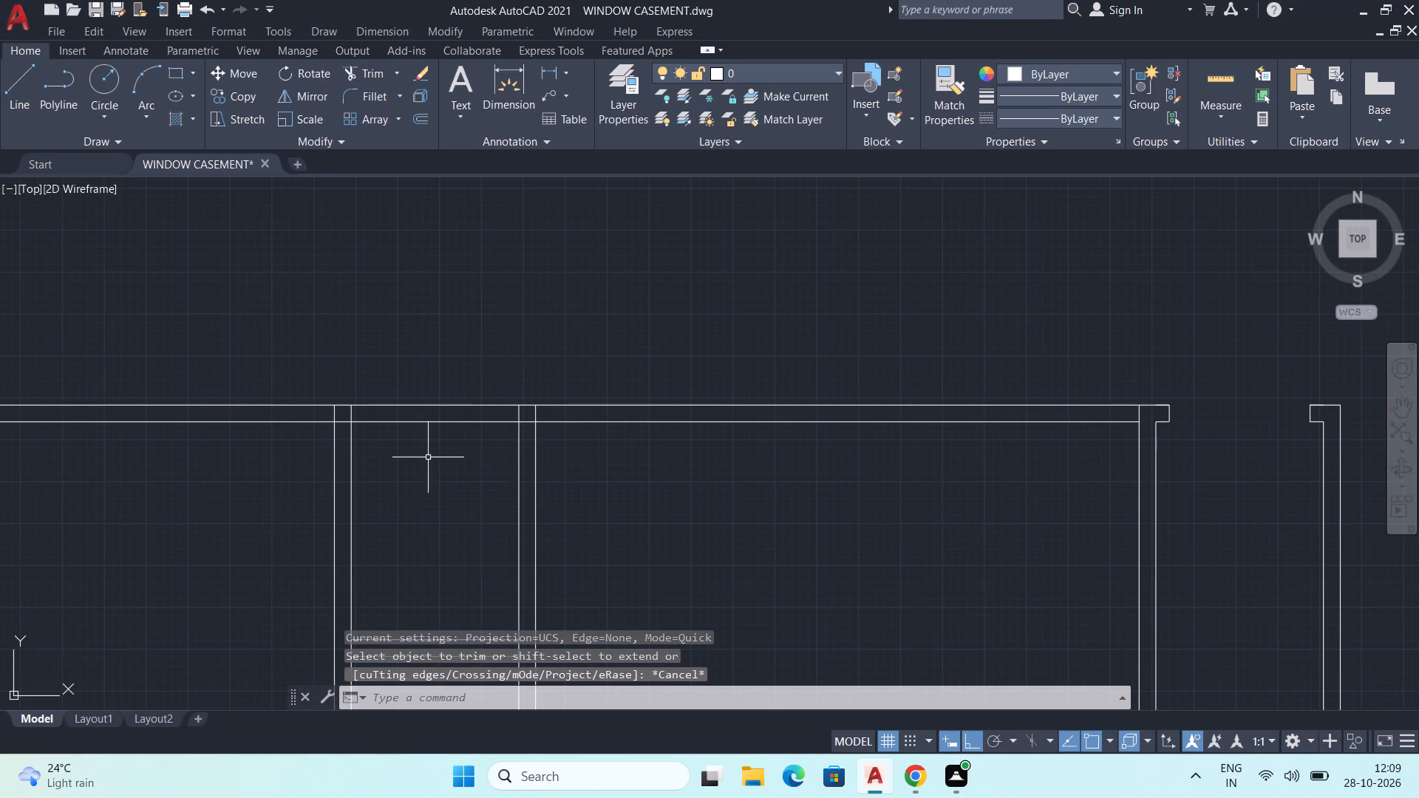
Draw a lip outline from the left web's top inner corner, 0.8 mm rightward and down to the top wall's lower line.
{"action": "key", "text": "l"}
{"action": "key", "text": "Return"}
{"action": "middle_click_drag", "start_coordinate": [378, 429], "coordinate": [456, 425]}
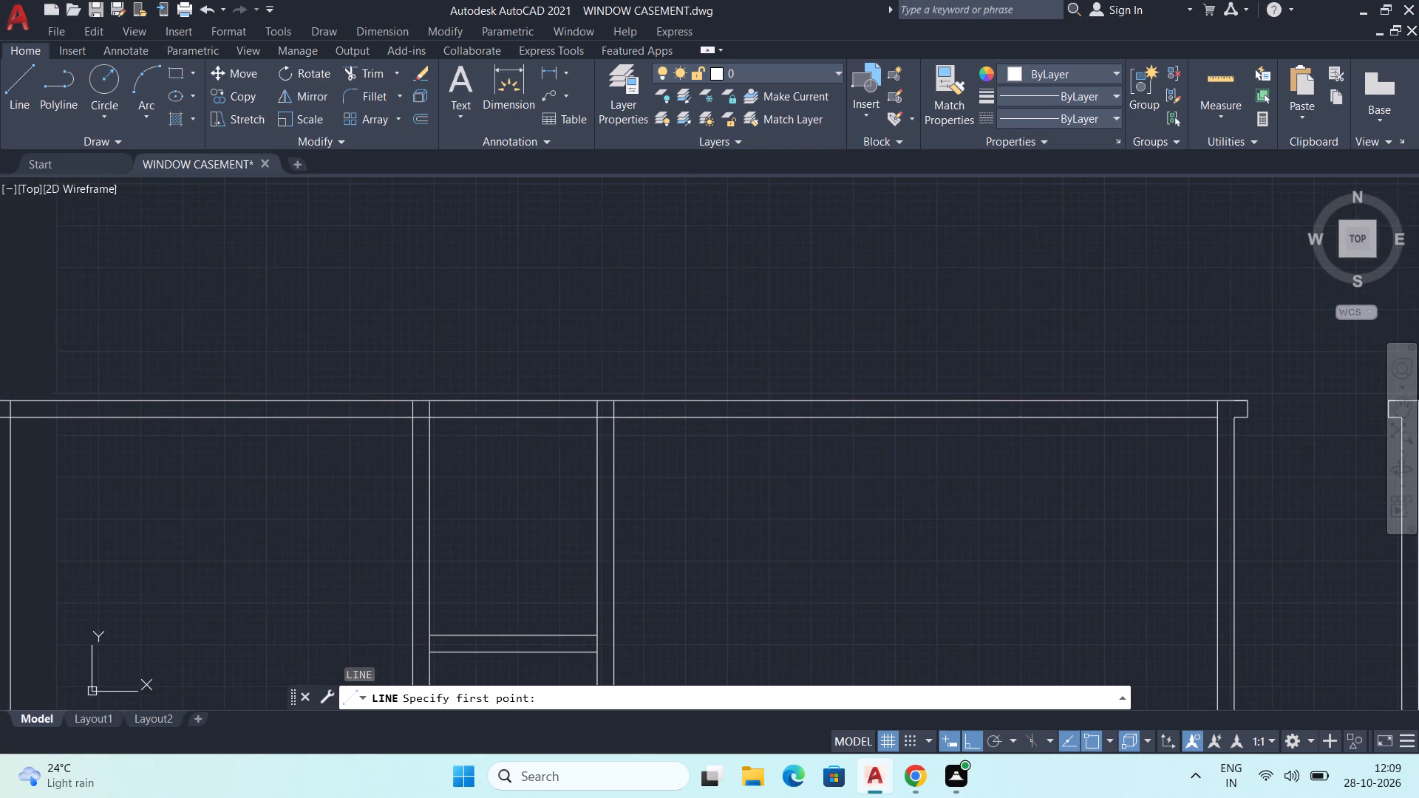
{"action": "scroll", "coordinate": [441, 431], "scroll_direction": "up", "scroll_amount": 2}
{"action": "left_click_drag", "start_coordinate": [401, 352], "coordinate": [434, 356]}
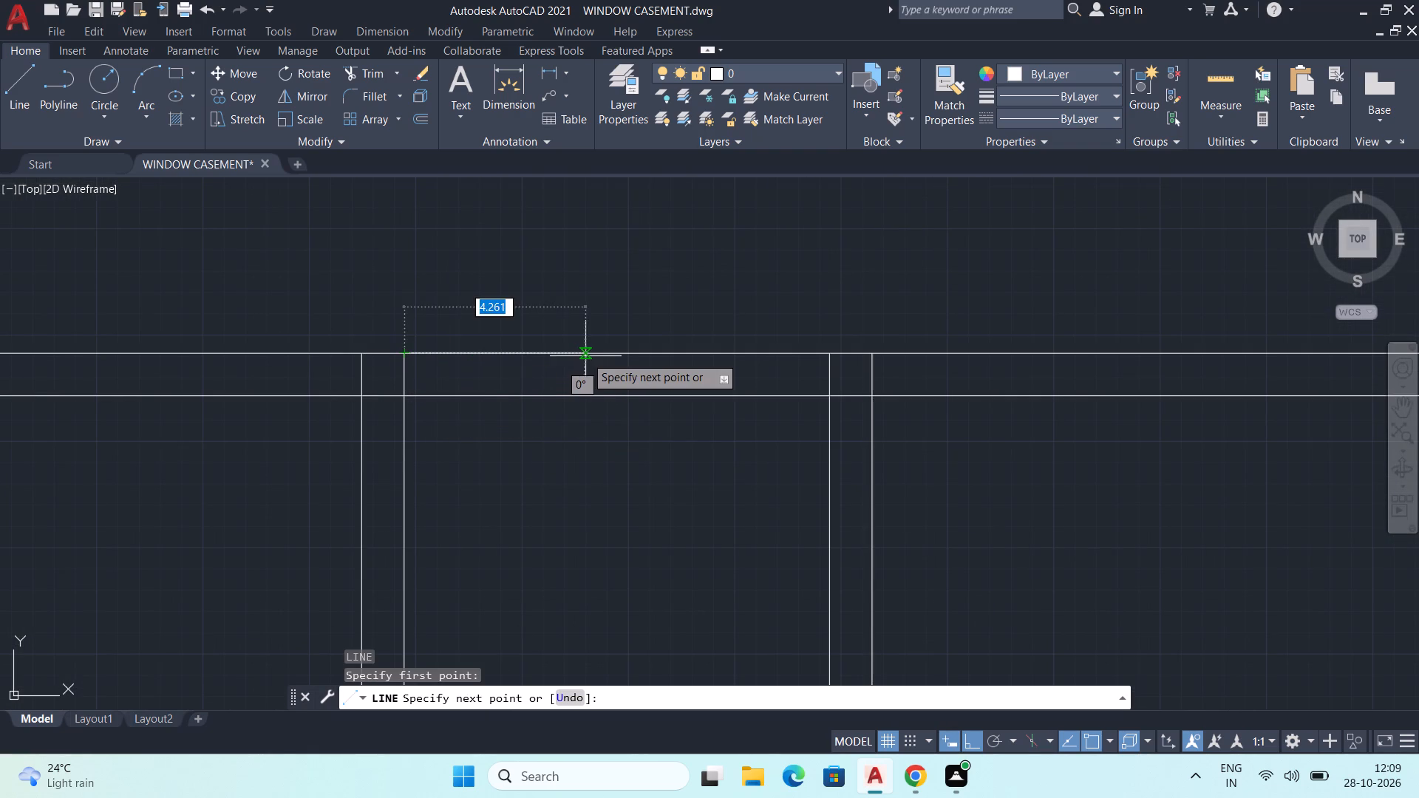
{"action": "type", "text": "0.8"}
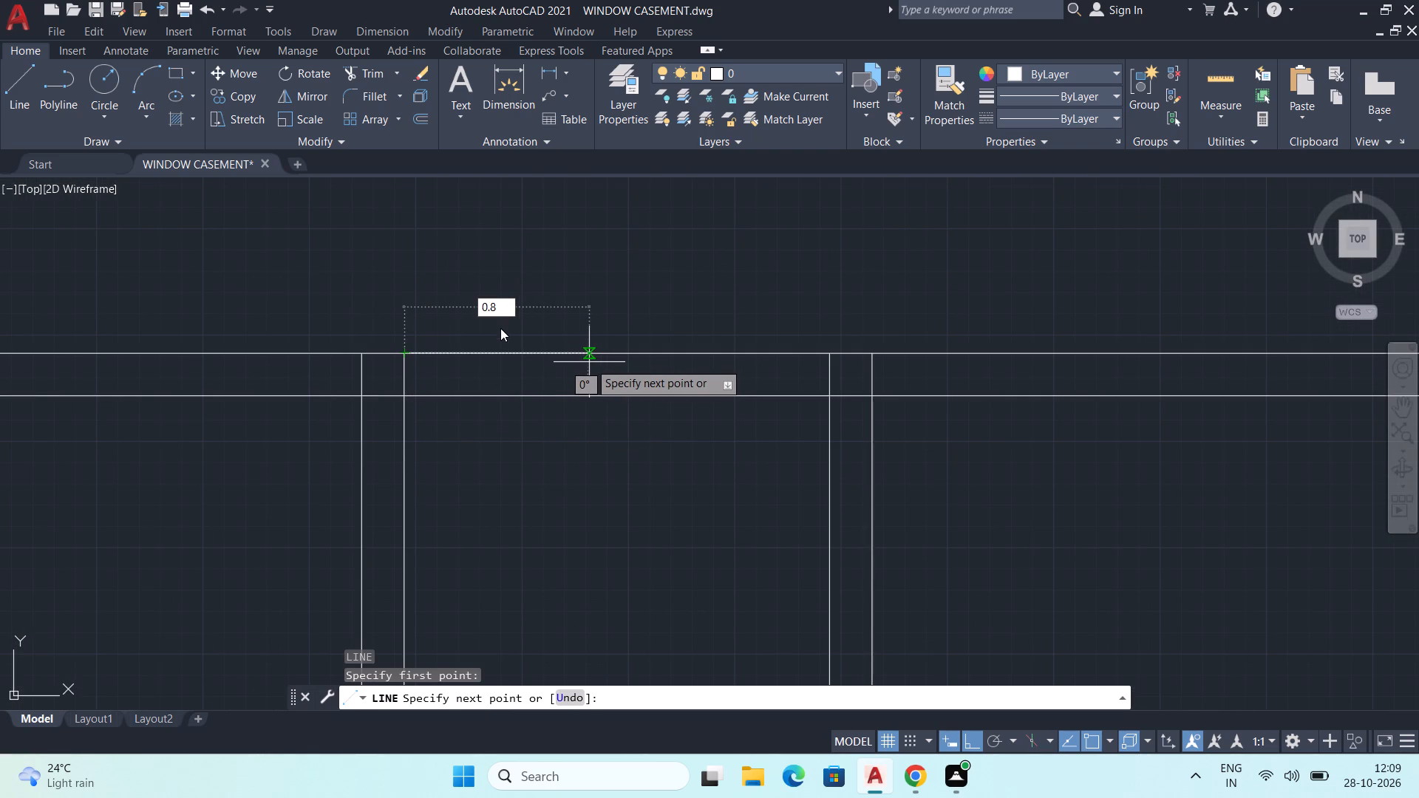
{"action": "key", "text": "Return"}
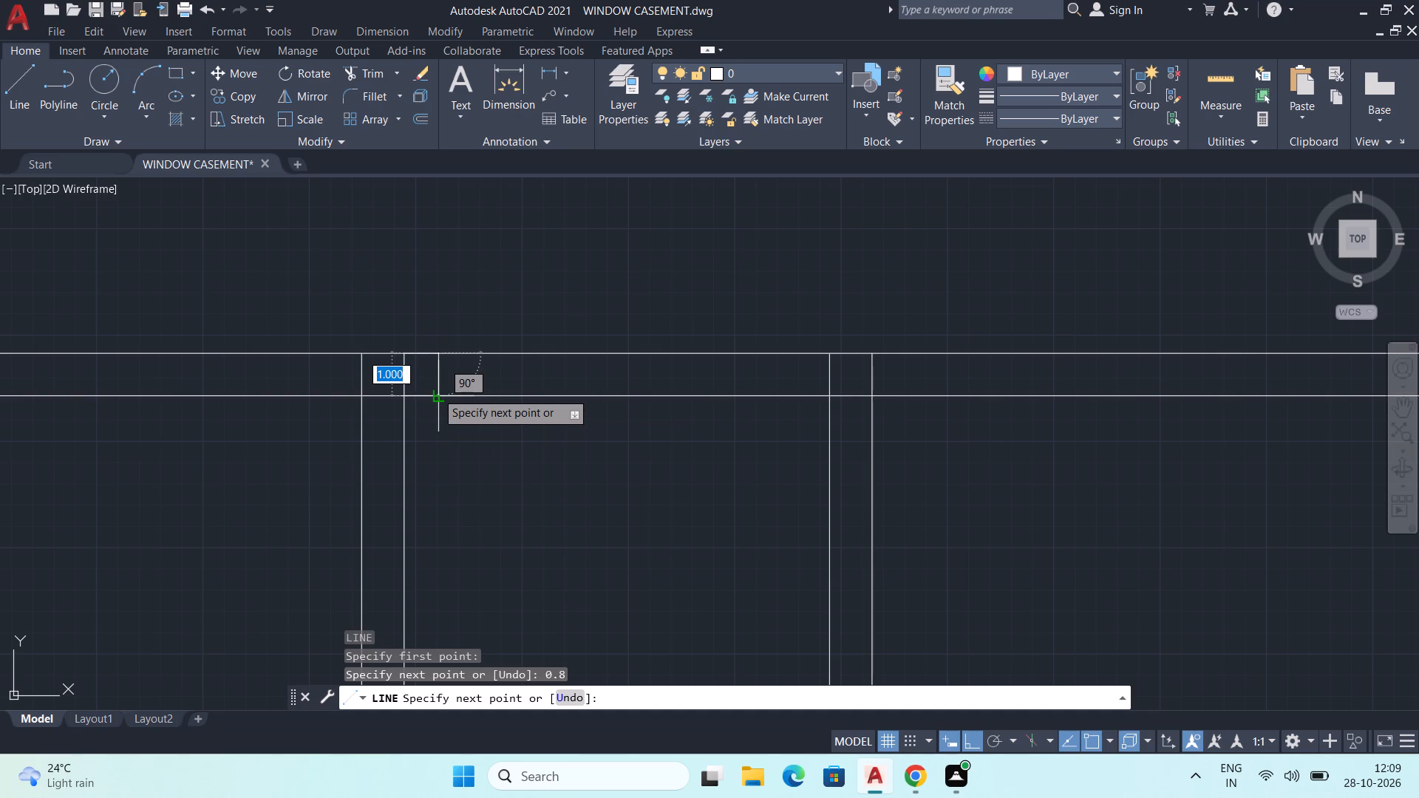
{"action": "left_click", "coordinate": [436, 392]}
{"action": "key", "text": "Escape"}
{"action": "scroll", "coordinate": [469, 377], "scroll_direction": "up", "scroll_amount": 2}
{"action": "scroll", "coordinate": [365, 328], "scroll_direction": "up", "scroll_amount": 2}
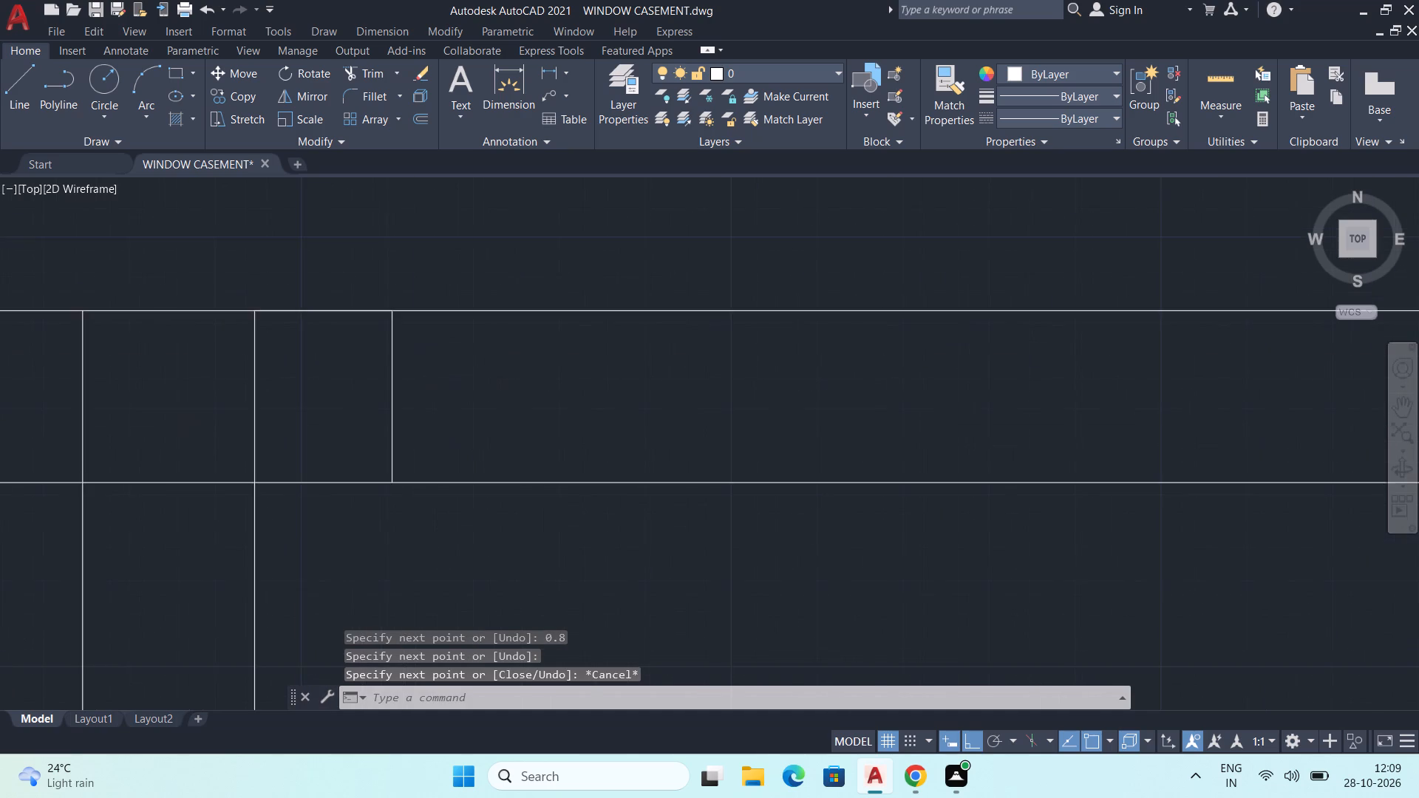
Draw the facing lip outline from the middle web's left-hand top corner, 0.8 mm leftward and down to the top wall's lower line.
{"action": "scroll", "coordinate": [448, 404], "scroll_direction": "down", "scroll_amount": 4}
{"action": "middle_click_drag", "start_coordinate": [673, 422], "coordinate": [443, 351]}
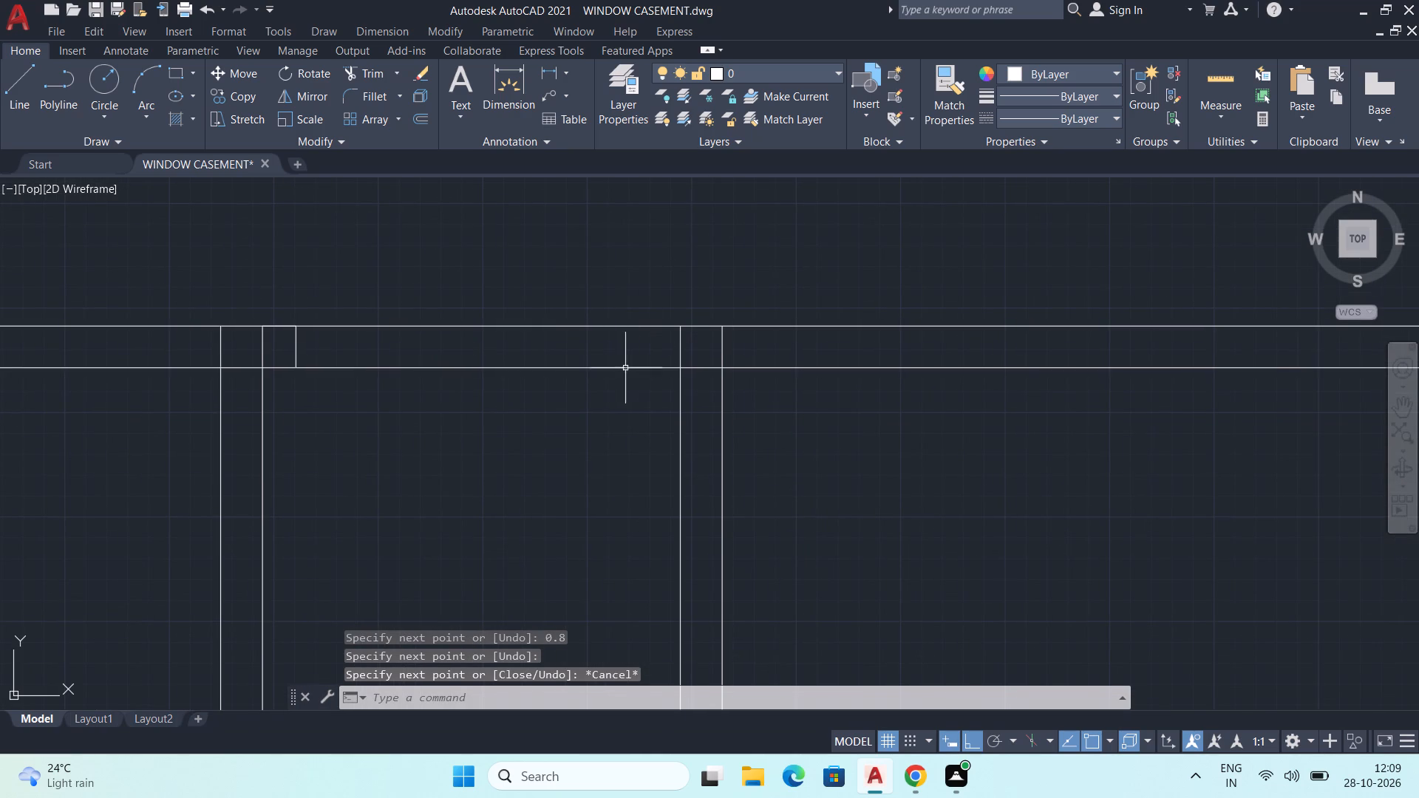
{"action": "key", "text": "space"}
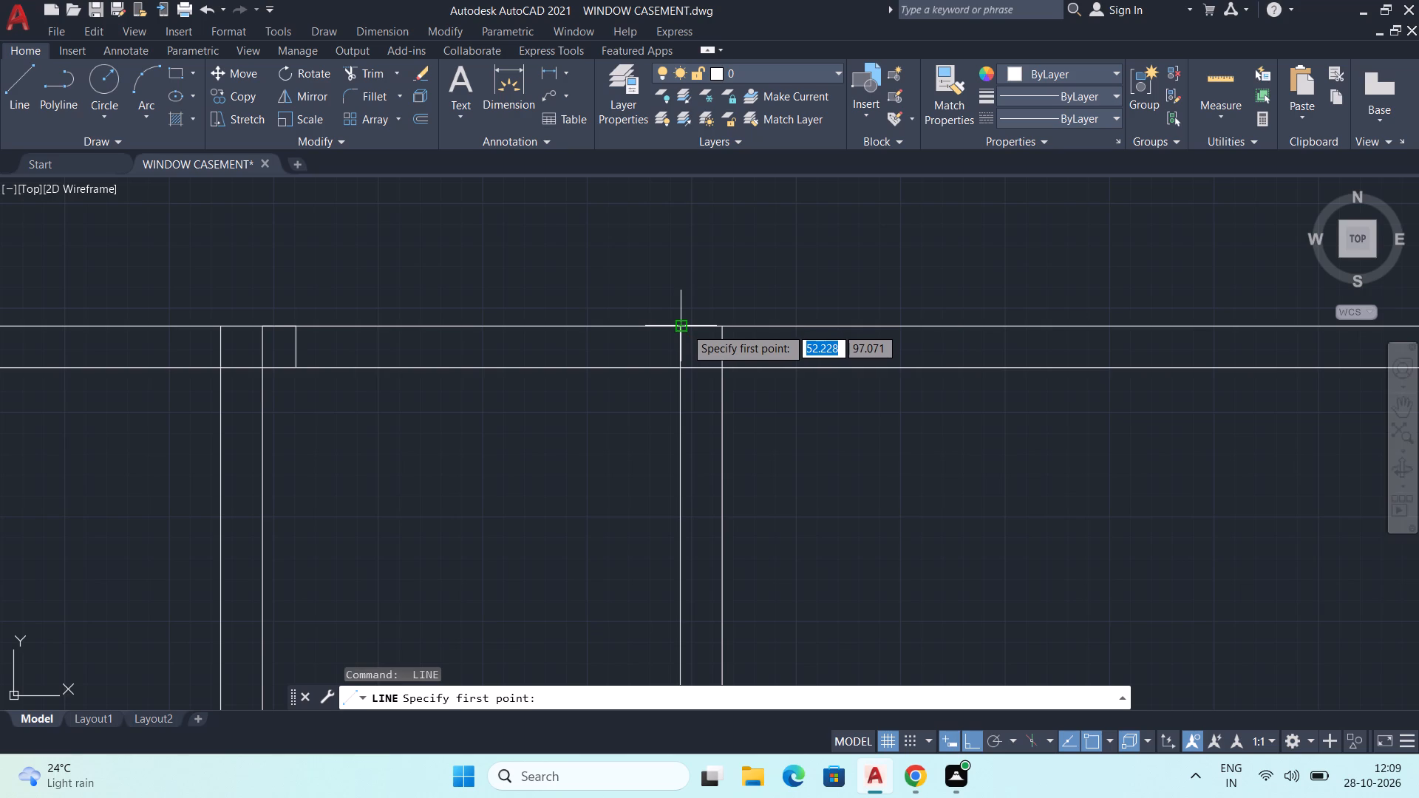
{"action": "left_click", "coordinate": [685, 327]}
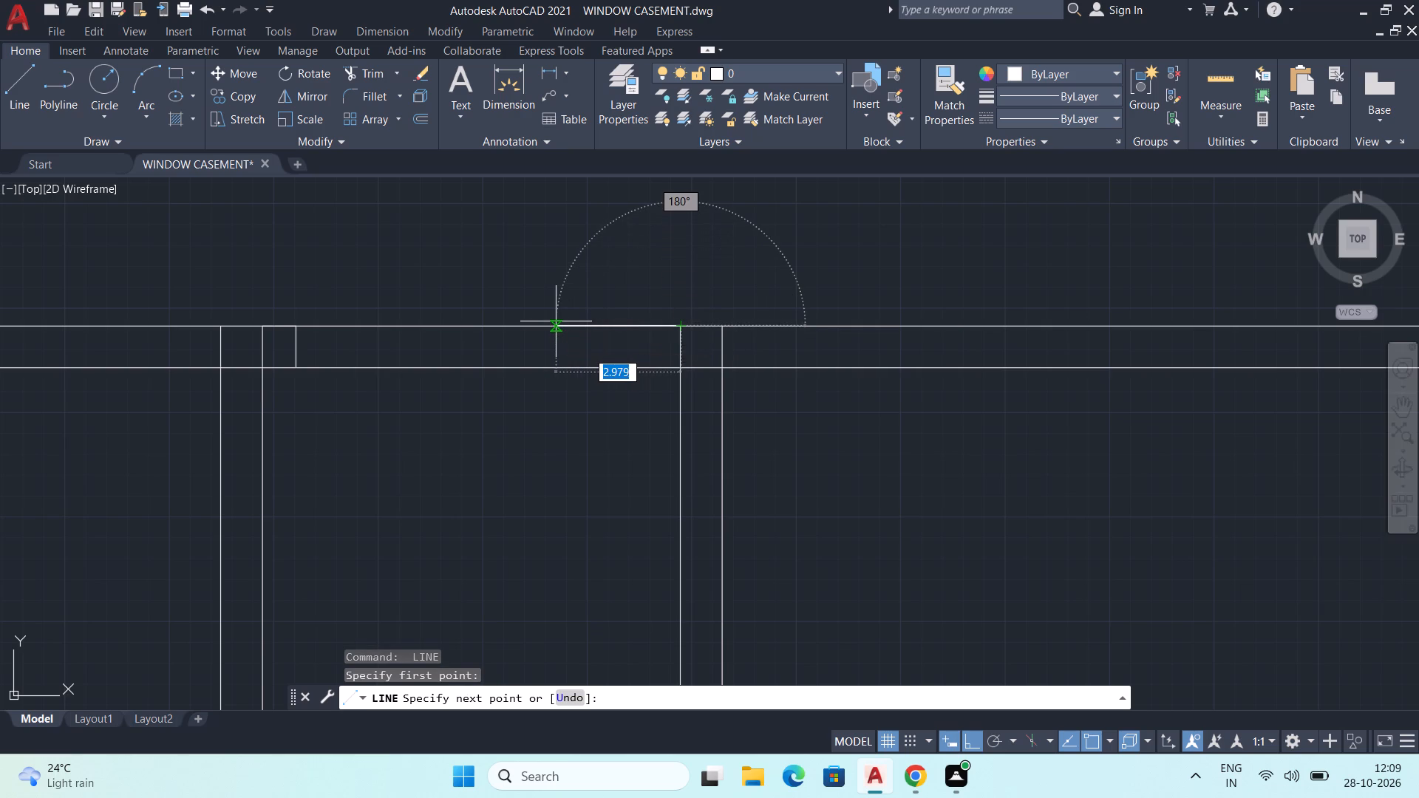
{"action": "type", "text": "0.8"}
{"action": "key", "text": "Return"}
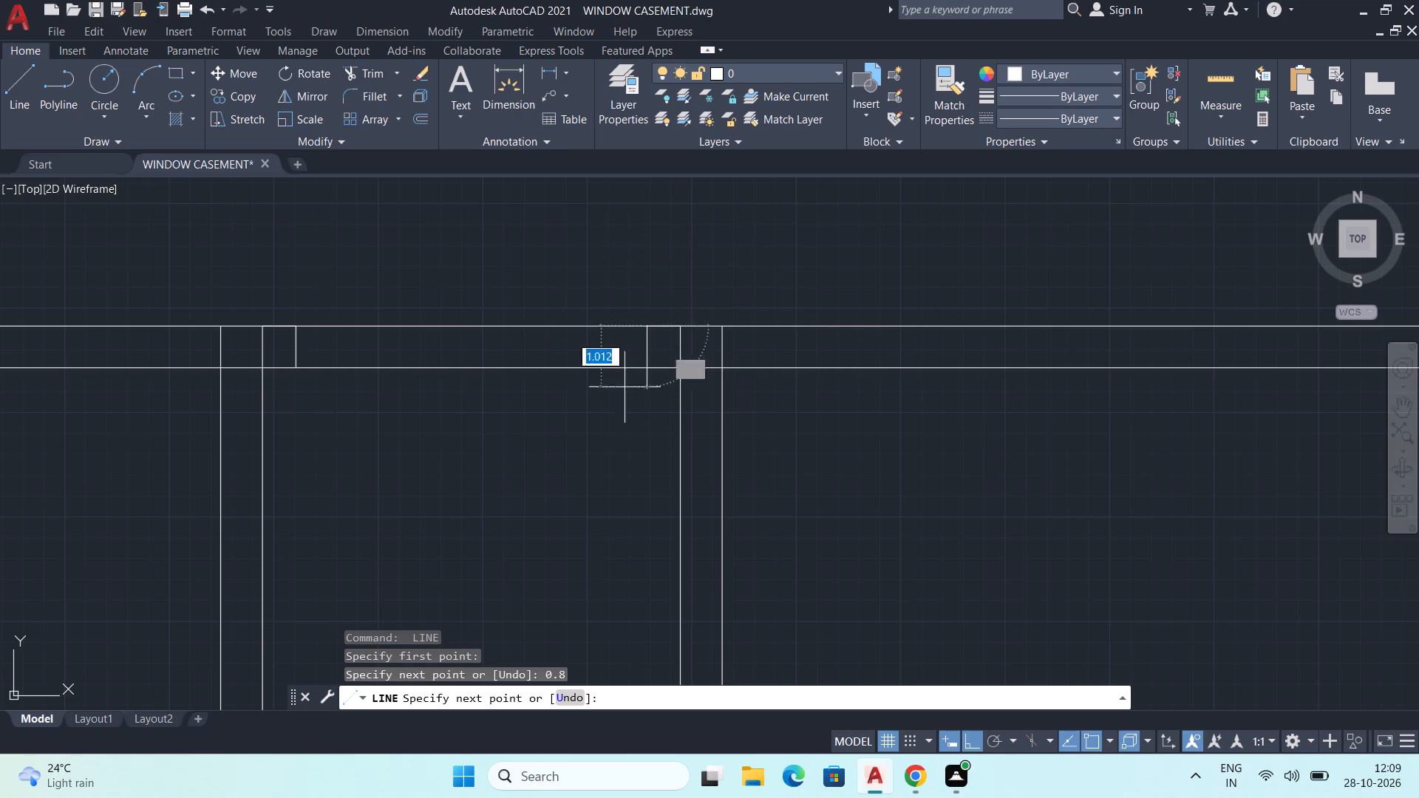
{"action": "left_click", "coordinate": [651, 366]}
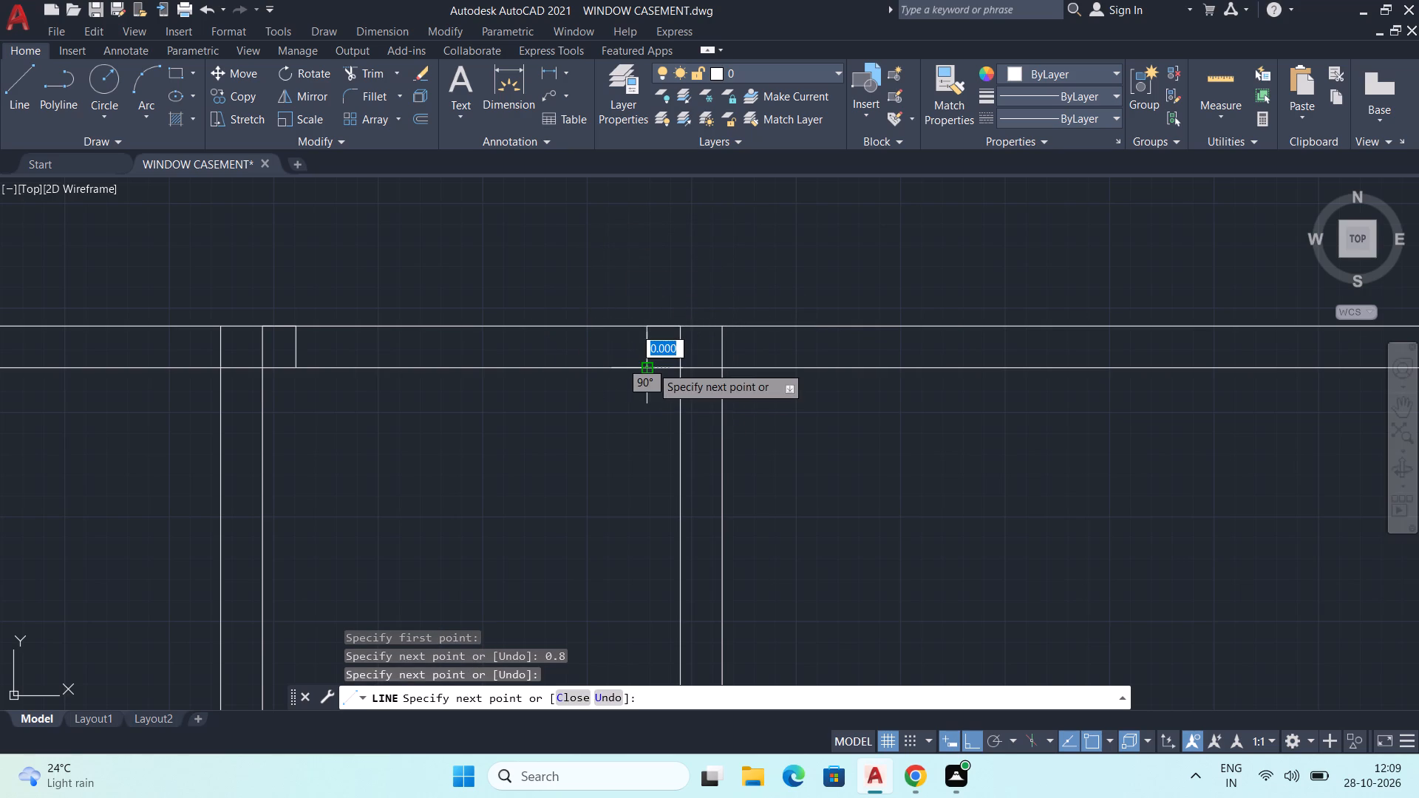
{"action": "key", "text": "Escape"}
Trim the facing lines of the left and middle webs inside the top wall, and the wall's lower line across both webs' thickness.
{"action": "type", "text": "TR"}
{"action": "key", "text": "Return"}
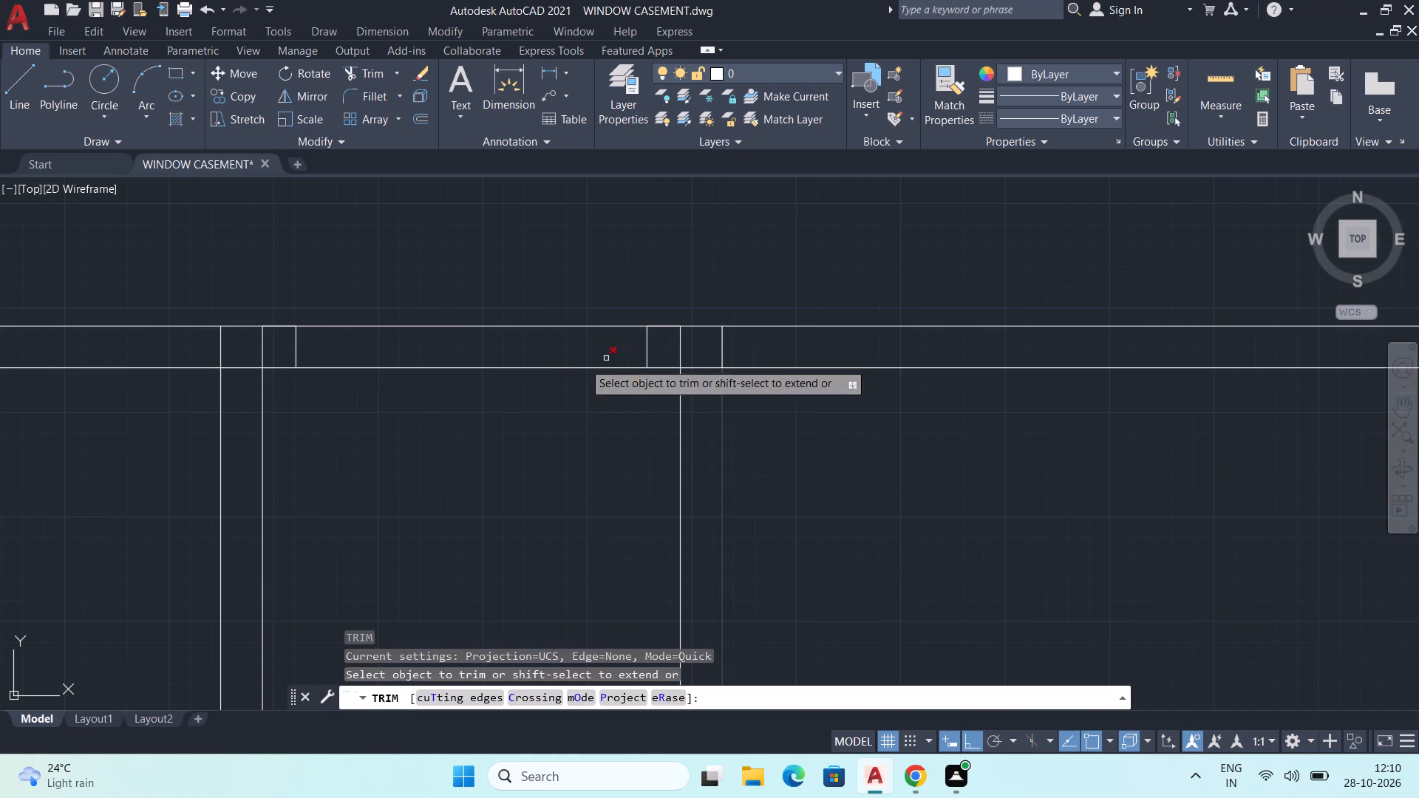
{"action": "left_click", "coordinate": [269, 344]}
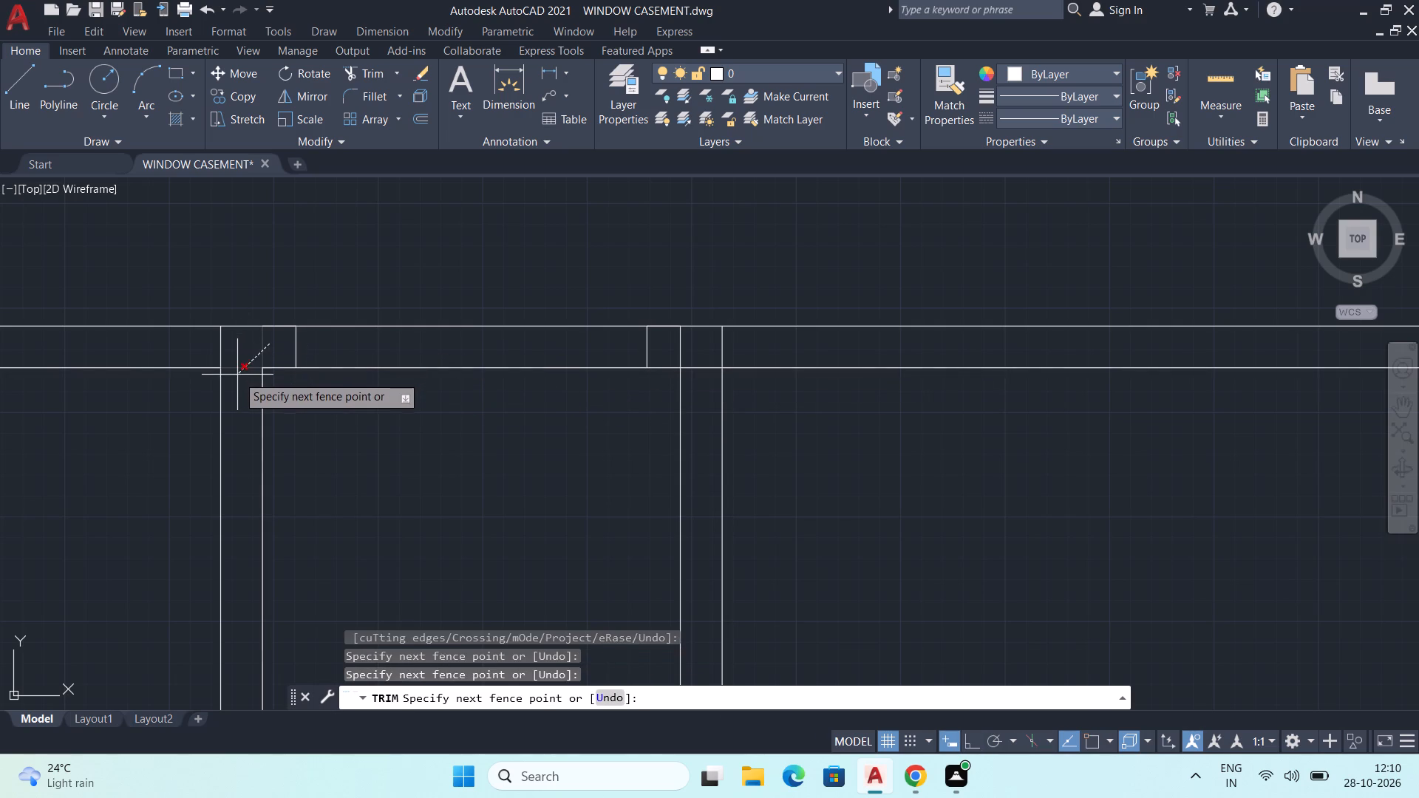
{"action": "left_click", "coordinate": [238, 375]}
{"action": "left_click", "coordinate": [667, 340]}
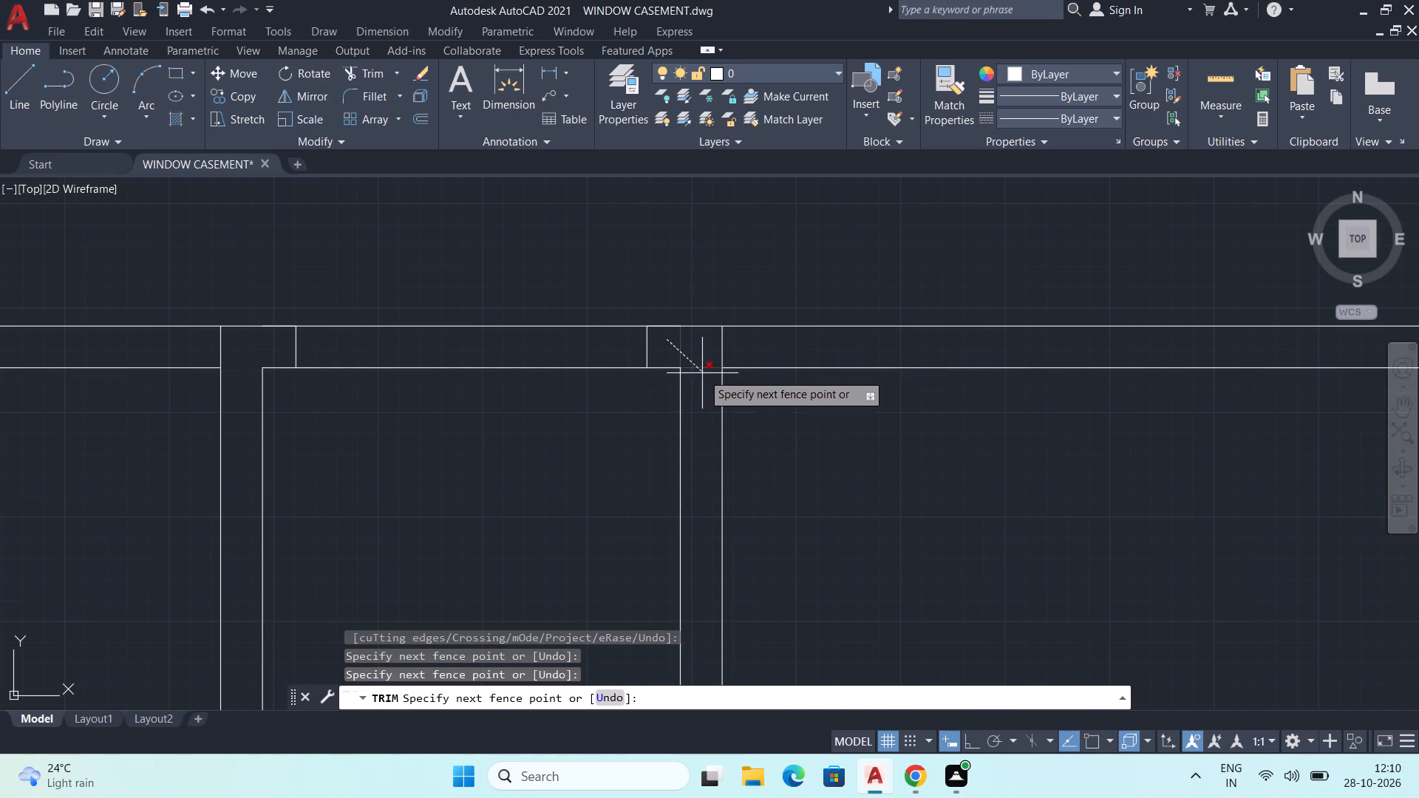
{"action": "left_click", "coordinate": [702, 373]}
Trim both top wall lines between the left and middle webs' 0.8 mm lips to open the gap.
{"action": "scroll", "coordinate": [726, 378], "scroll_direction": "down", "scroll_amount": 3}
{"action": "middle_click_drag", "start_coordinate": [752, 436], "coordinate": [706, 399]}
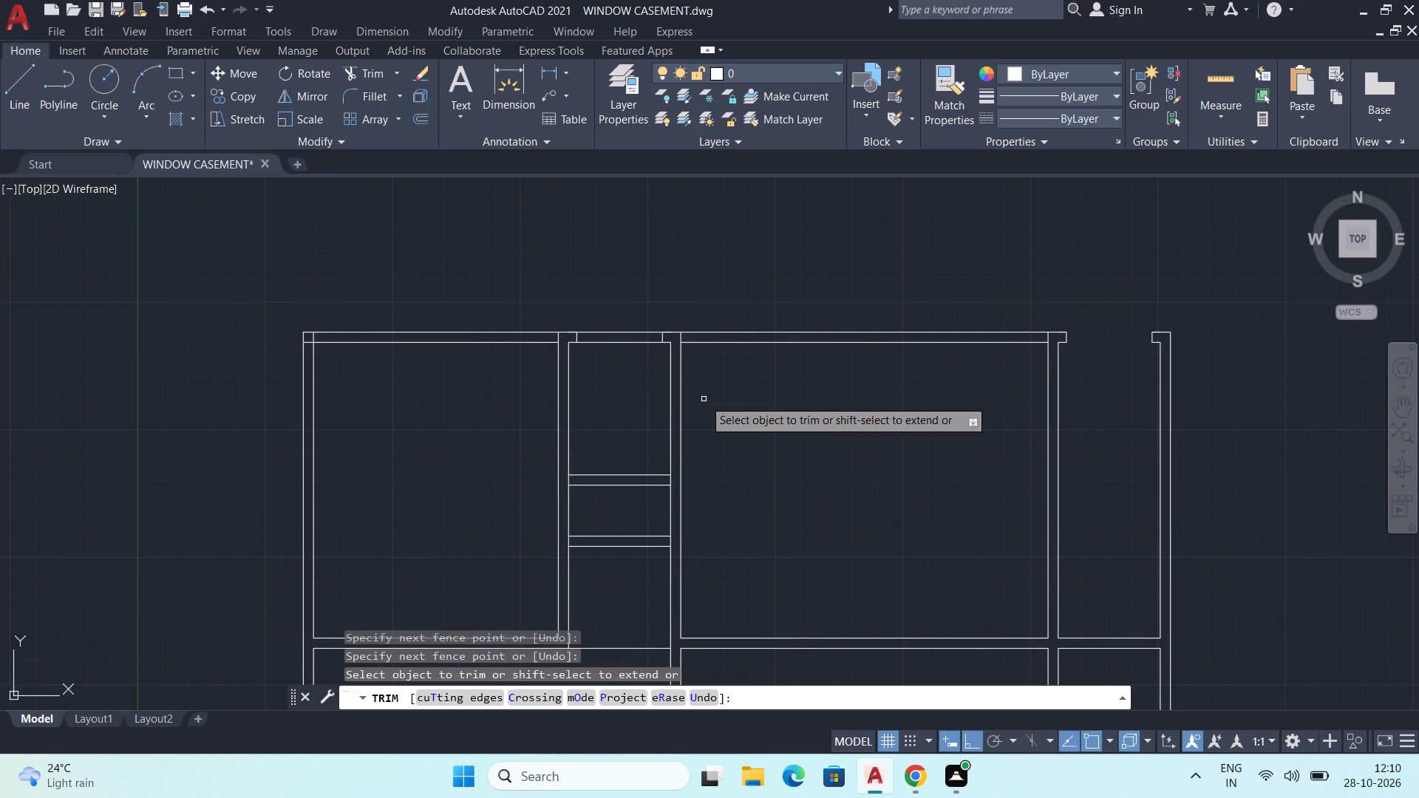
{"action": "middle_click_drag", "start_coordinate": [704, 399], "coordinate": [708, 436]}
{"action": "scroll", "coordinate": [642, 383], "scroll_direction": "up", "scroll_amount": 2}
{"action": "left_click", "coordinate": [605, 316]}
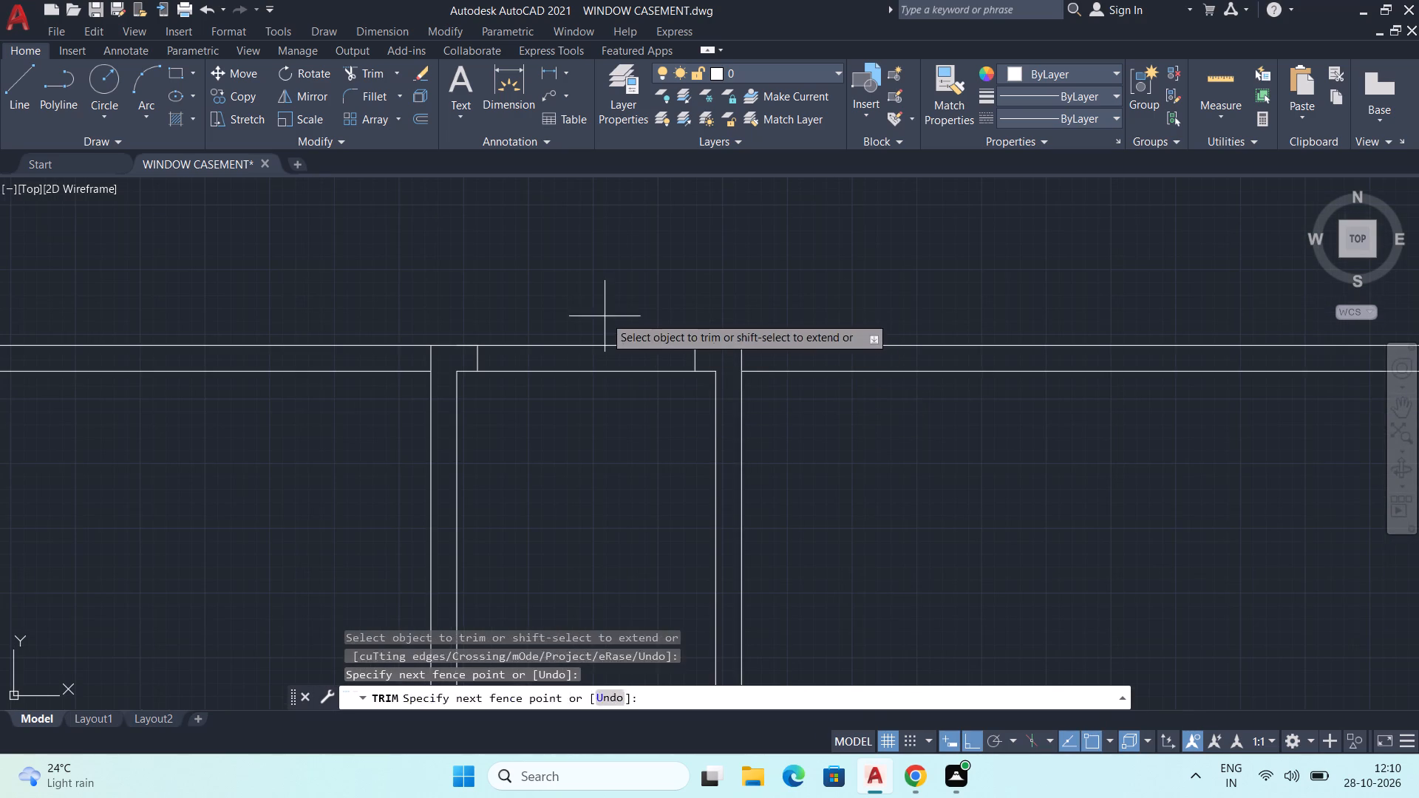
{"action": "left_click", "coordinate": [586, 405]}
Trim both top wall lines between the middle web and the right web to open that compartment, and finish trimming.
{"action": "scroll", "coordinate": [891, 461], "scroll_direction": "down", "scroll_amount": 1}
{"action": "middle_click_drag", "start_coordinate": [891, 463], "coordinate": [736, 433]}
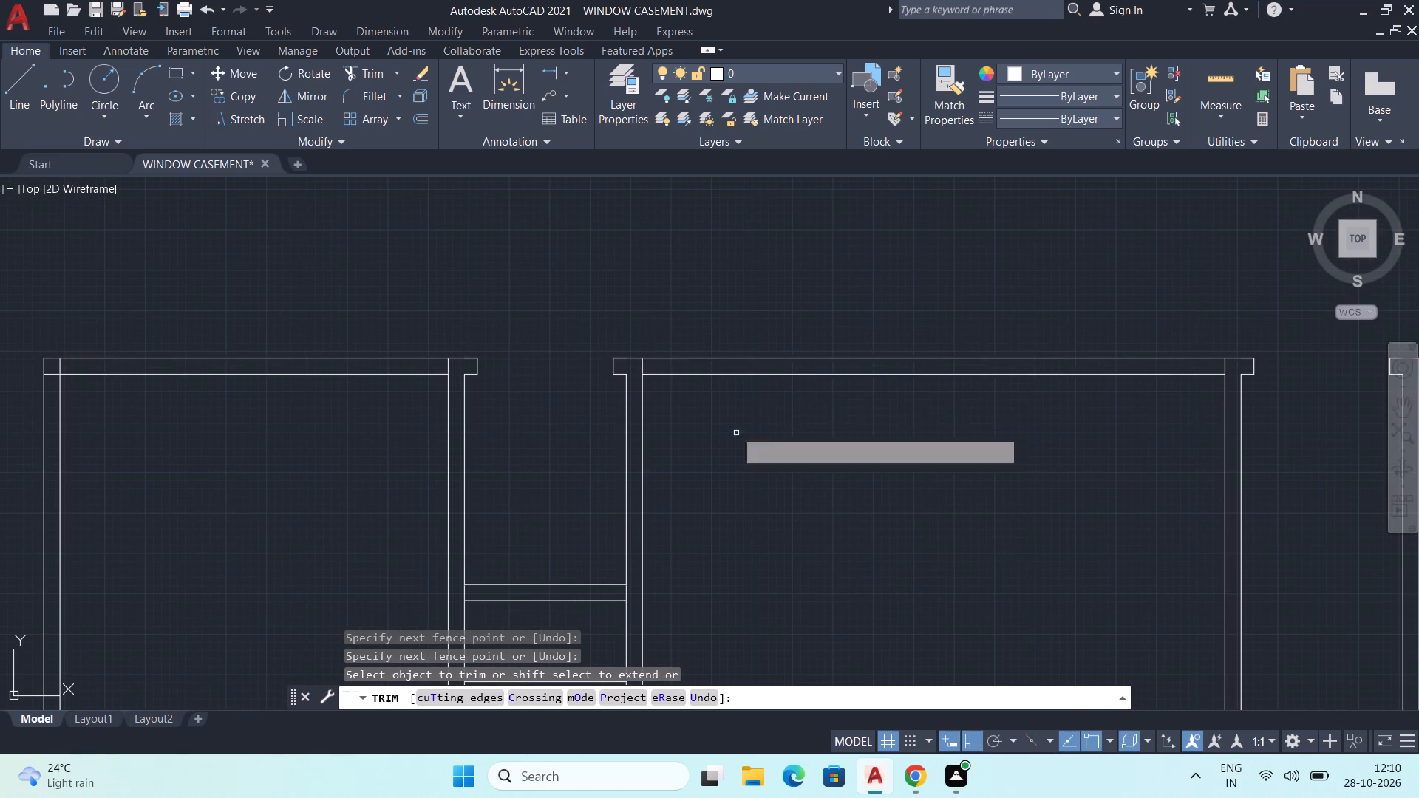
{"action": "left_click", "coordinate": [828, 316]}
{"action": "left_click", "coordinate": [839, 433]}
{"action": "scroll", "coordinate": [839, 433], "scroll_direction": "down", "scroll_amount": 2}
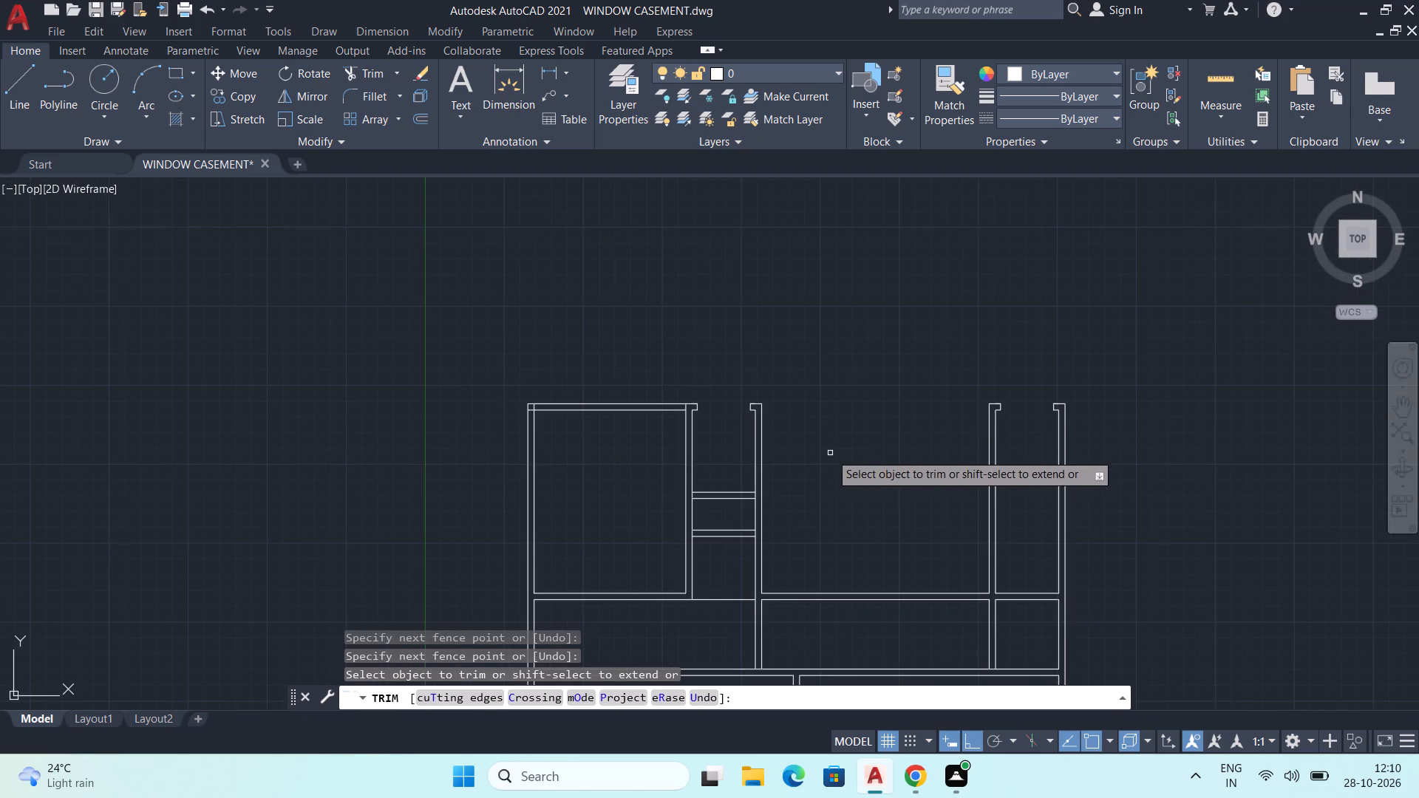
{"action": "middle_click_drag", "start_coordinate": [828, 457], "coordinate": [877, 443]}
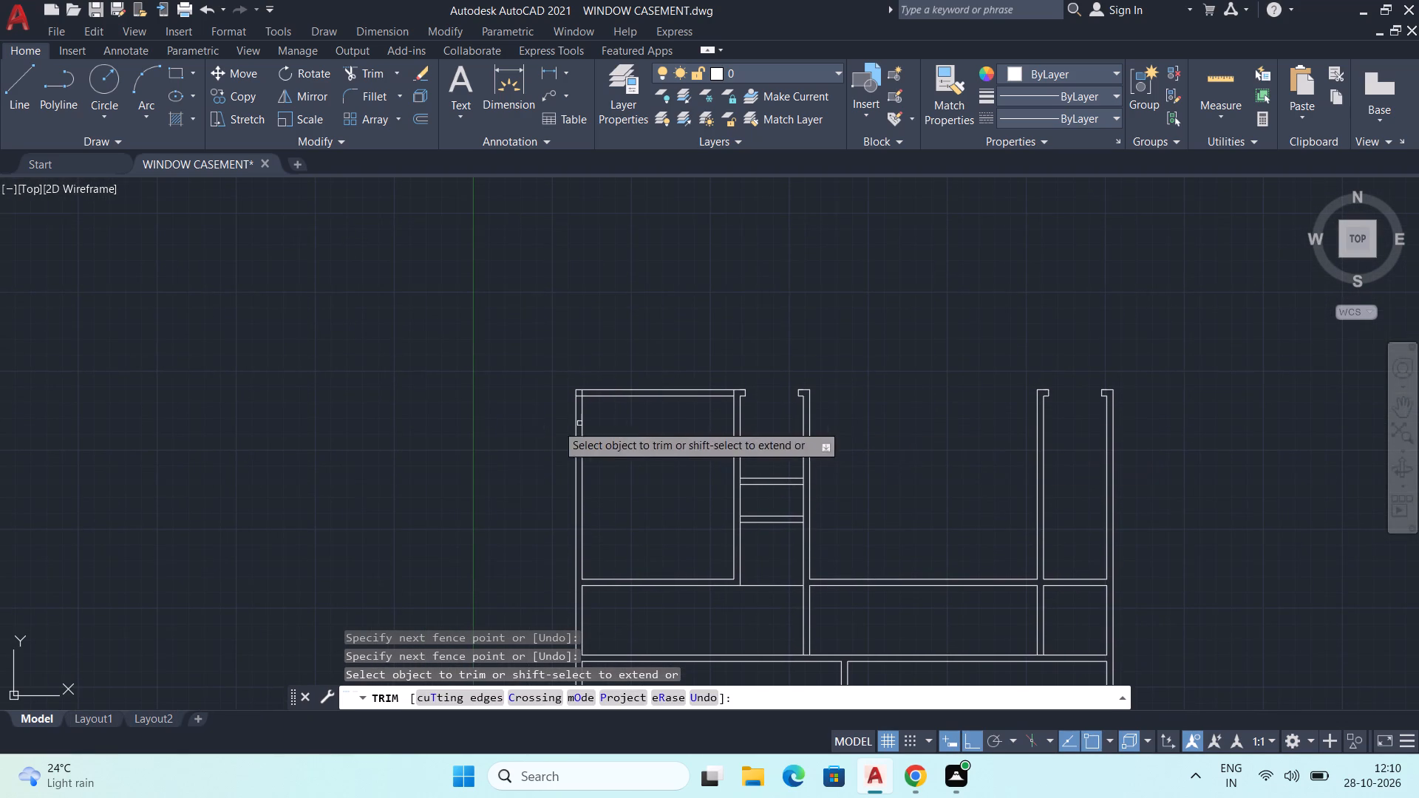
{"action": "scroll", "coordinate": [675, 432], "scroll_direction": "up", "scroll_amount": 2}
{"action": "middle_click_drag", "start_coordinate": [693, 429], "coordinate": [670, 480]}
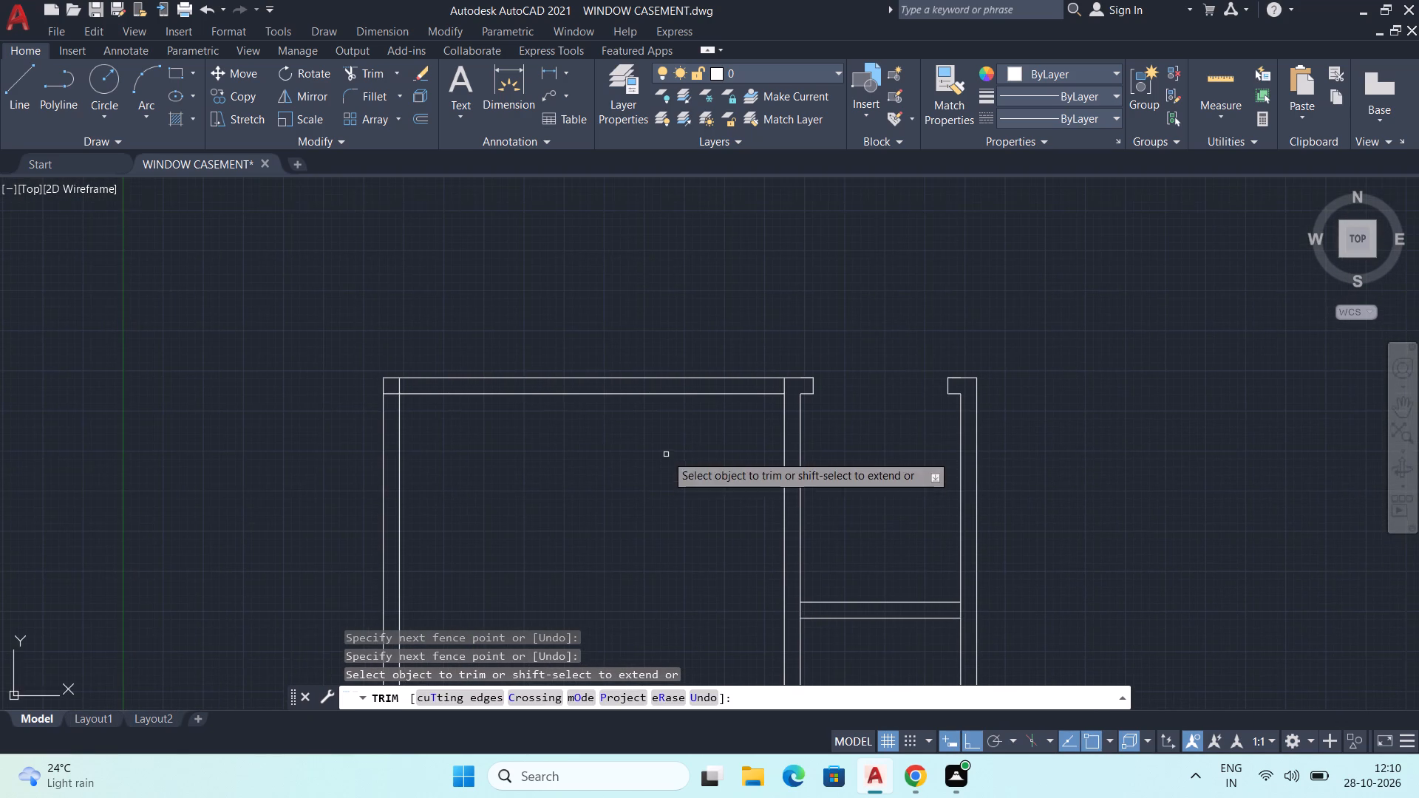
{"action": "middle_click_drag", "start_coordinate": [666, 454], "coordinate": [657, 483]}
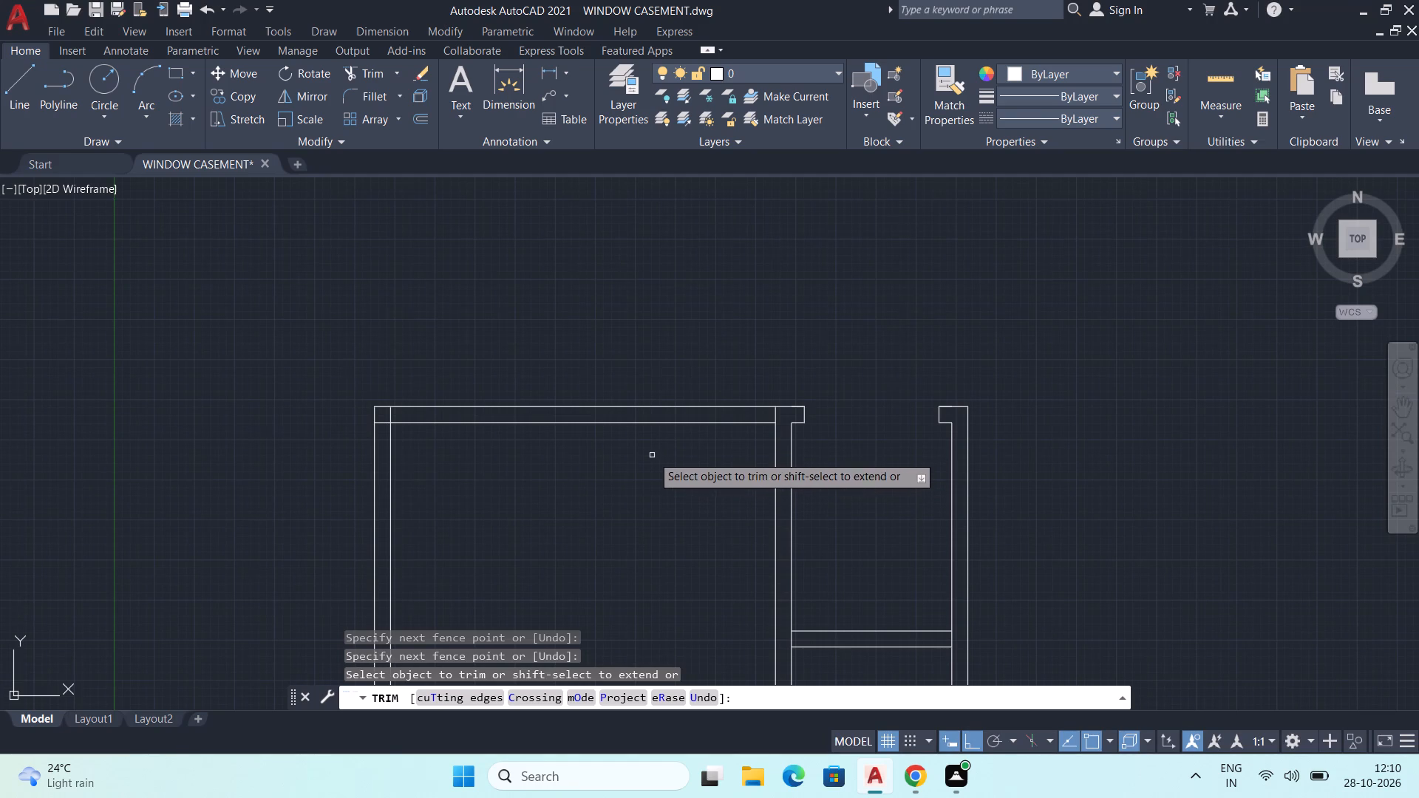
{"action": "middle_click_drag", "start_coordinate": [652, 455], "coordinate": [655, 474]}
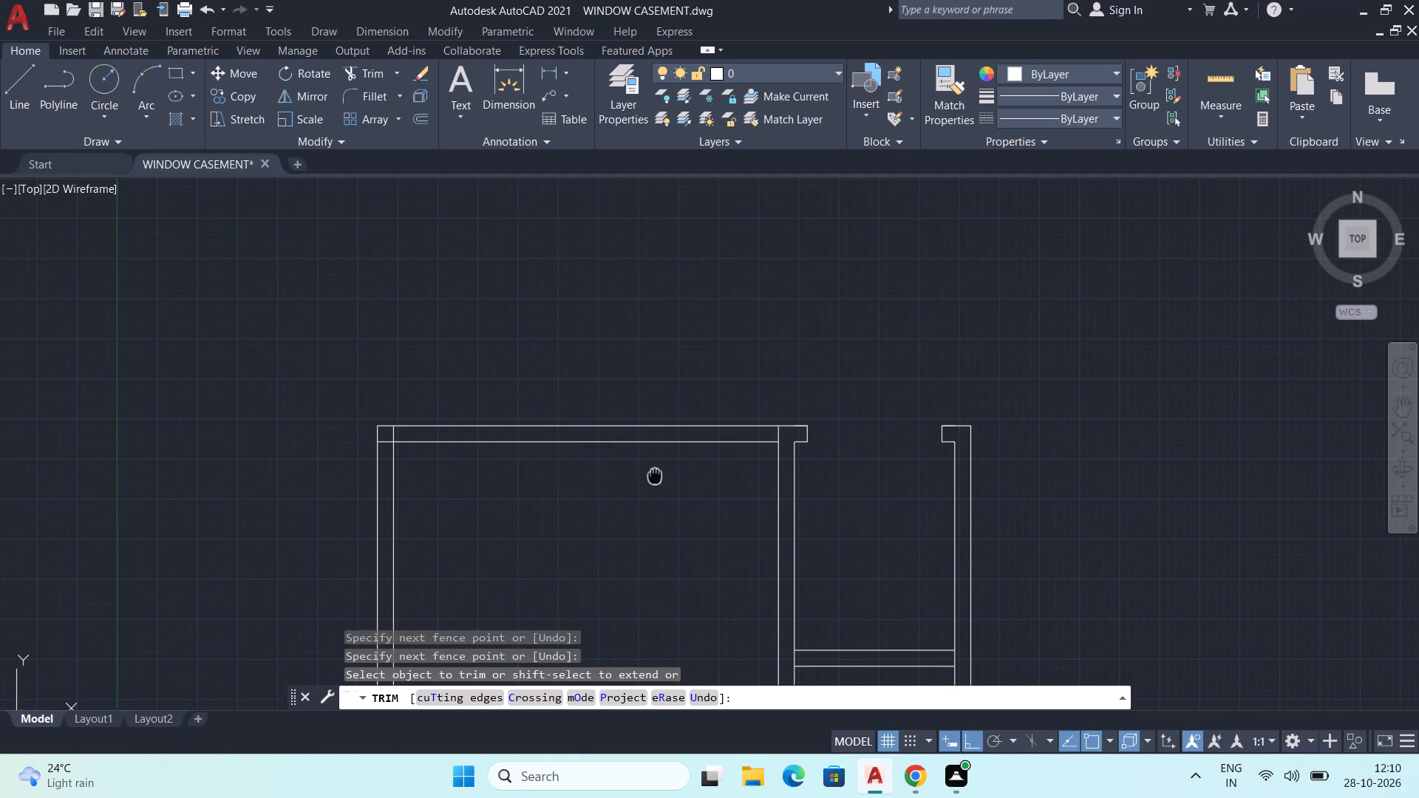
{"action": "middle_click_drag", "start_coordinate": [655, 474], "coordinate": [655, 475]}
{"action": "scroll", "coordinate": [459, 449], "scroll_direction": "up", "scroll_amount": 1}
{"action": "middle_click", "coordinate": [478, 450]}
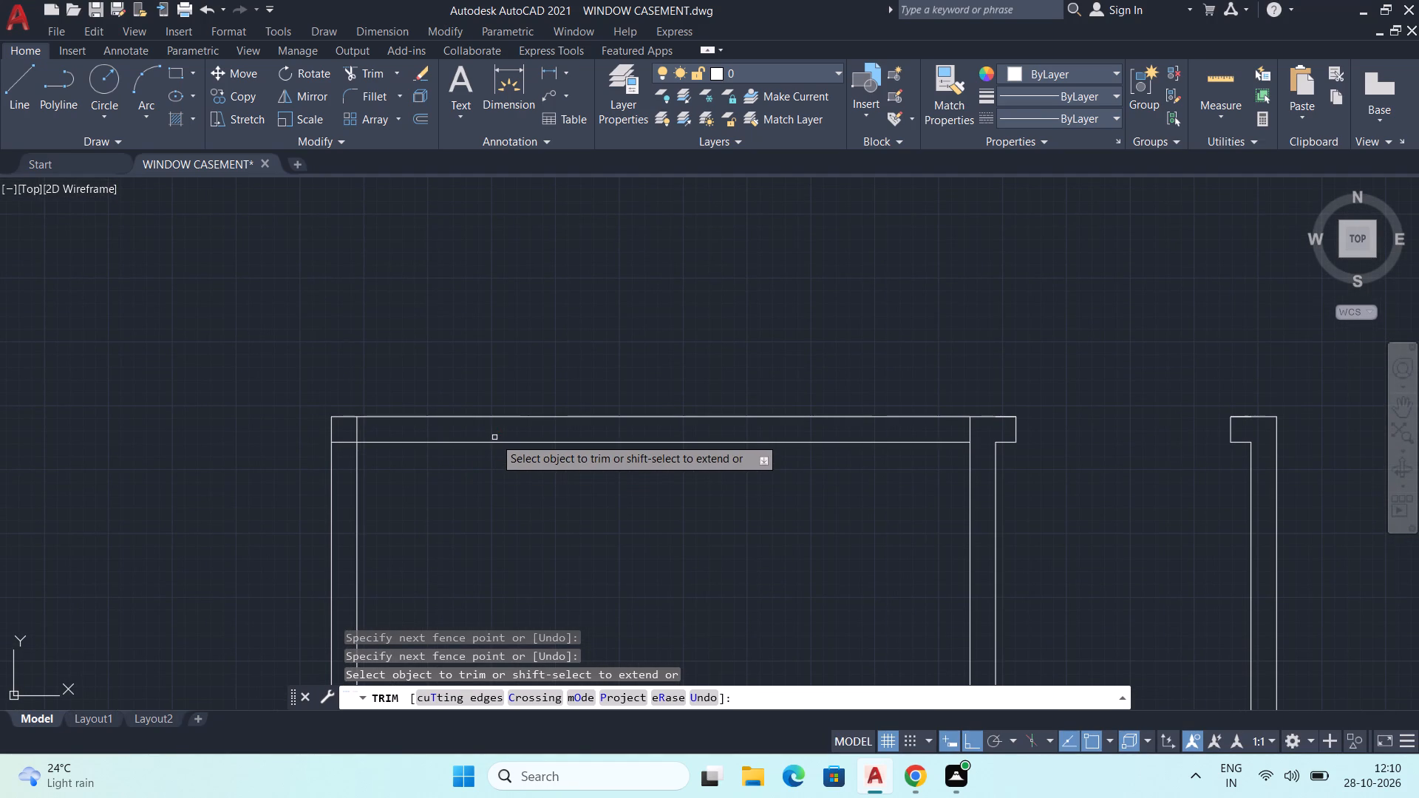
{"action": "key", "text": "space"}
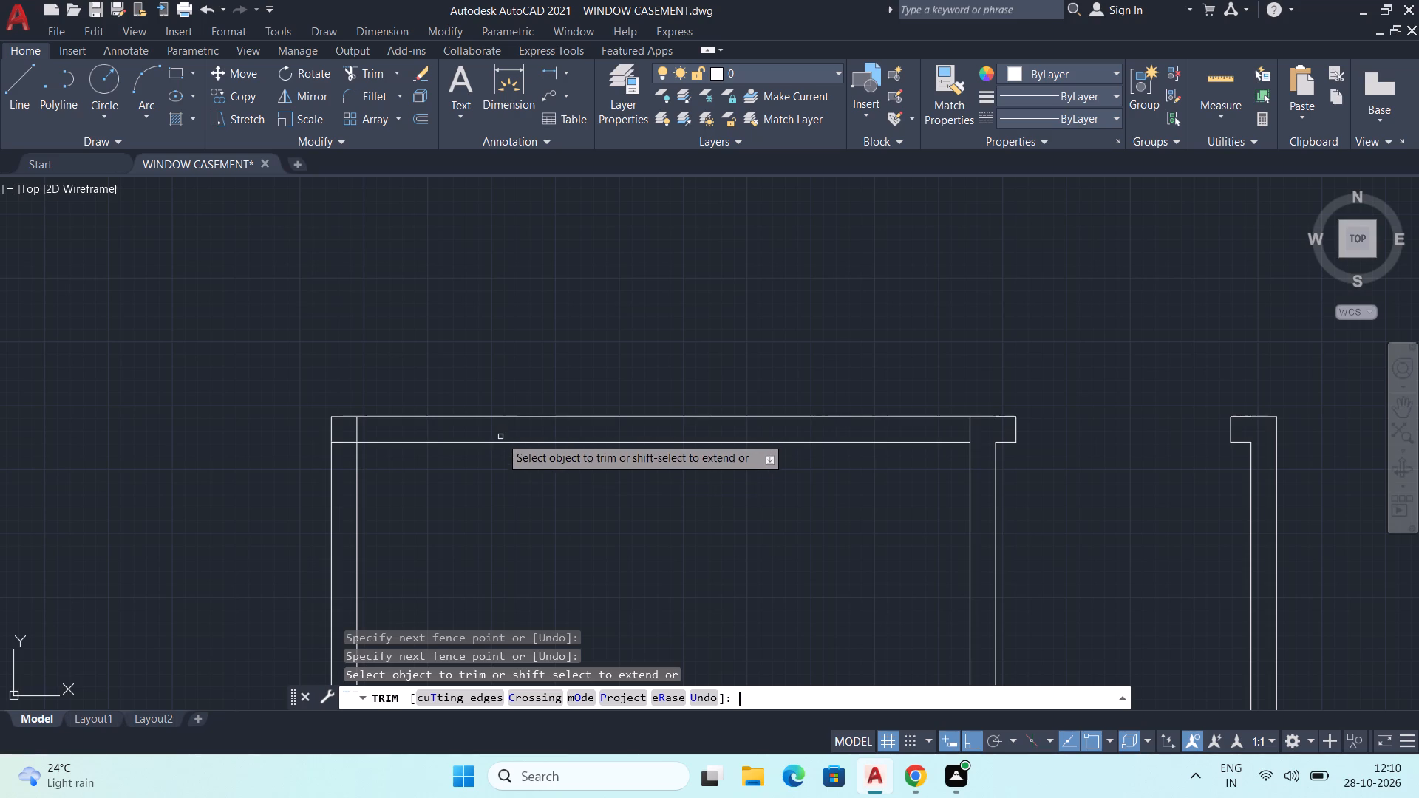
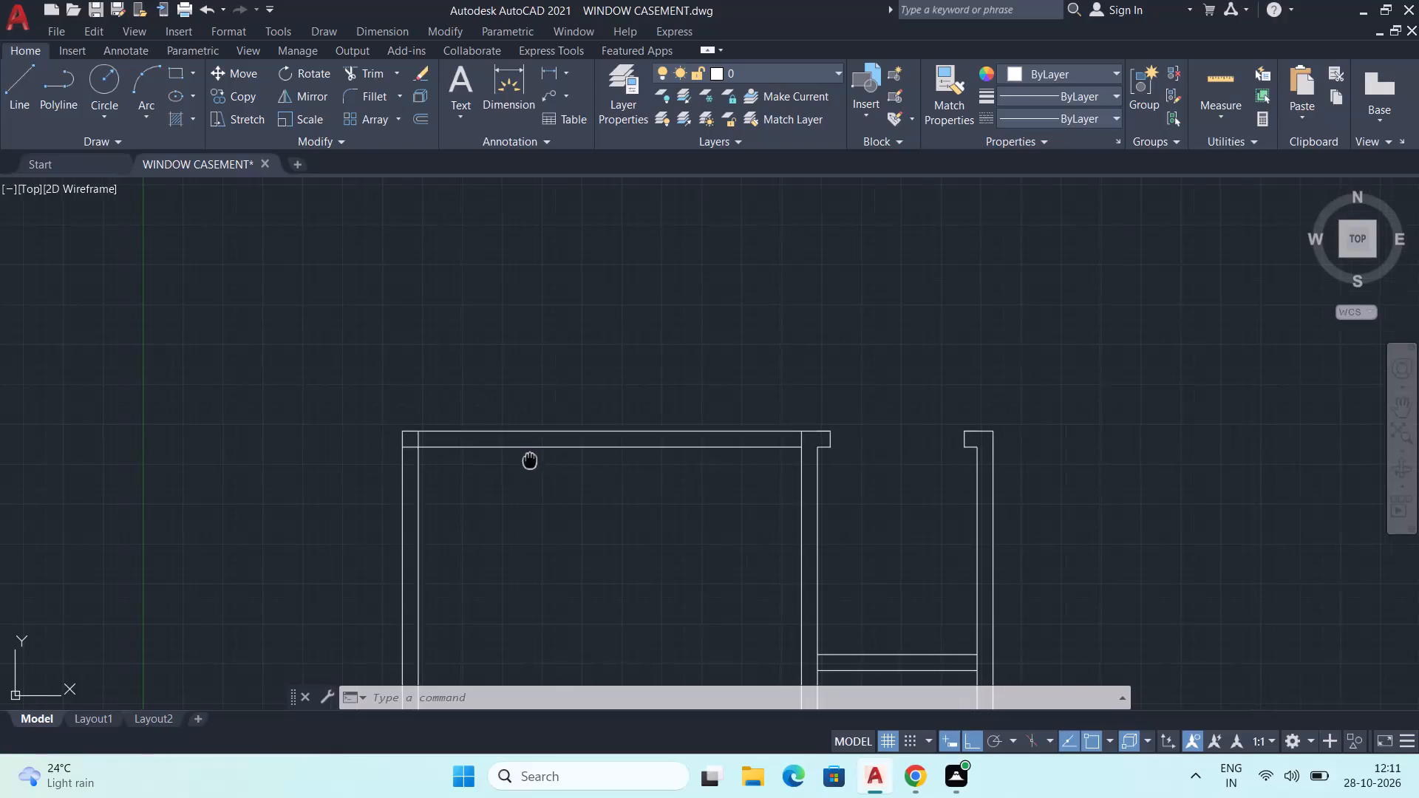
Save the window casement drawing.
{"action": "scroll", "coordinate": [545, 398], "scroll_direction": "down", "scroll_amount": 1}
{"action": "middle_click_drag", "start_coordinate": [574, 465], "coordinate": [533, 398]}
{"action": "scroll", "coordinate": [540, 389], "scroll_direction": "down", "scroll_amount": 1}
{"action": "middle_click_drag", "start_coordinate": [607, 450], "coordinate": [569, 439]}
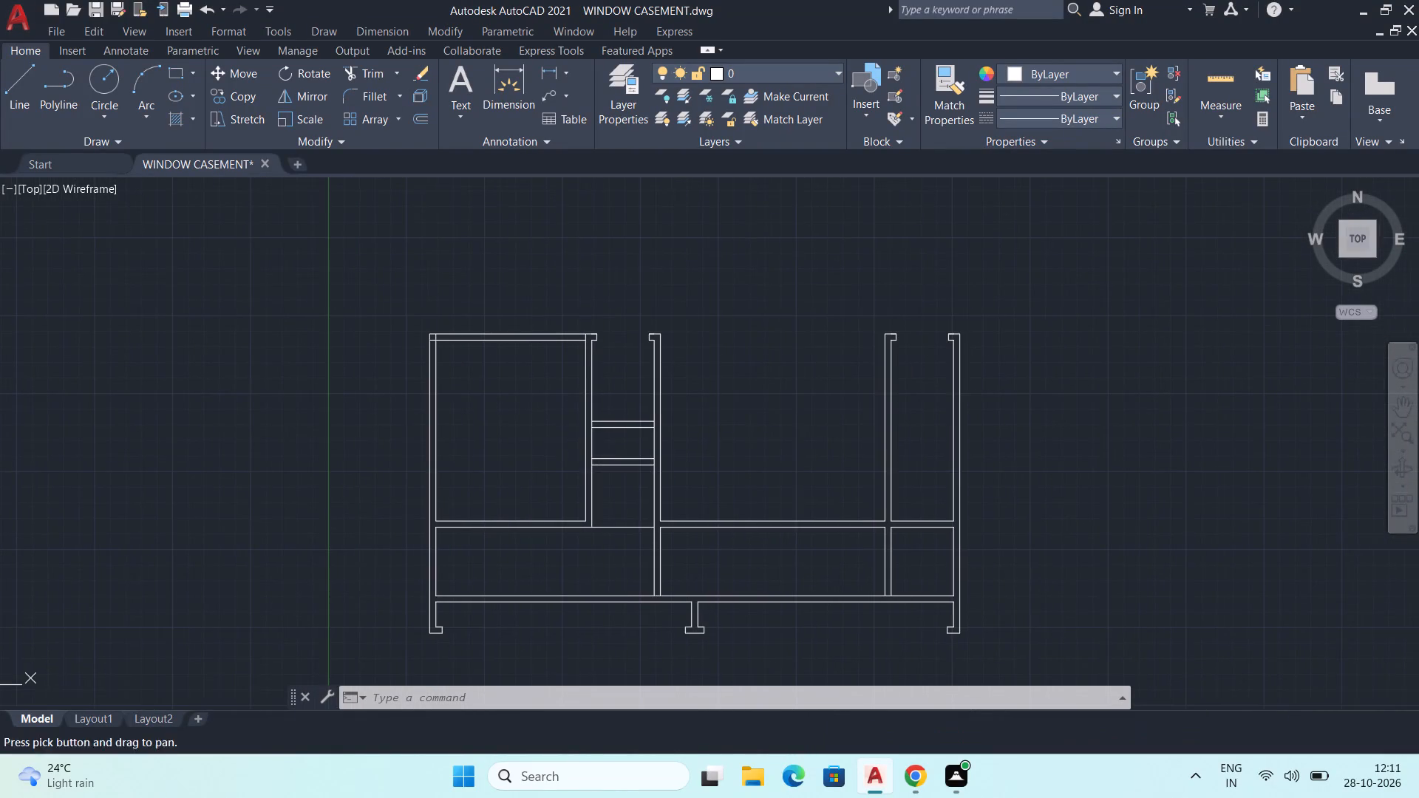
{"action": "key", "text": "ctrl+s"}
{"action": "key", "text": "ctrl+s"}
{"action": "key", "text": "ctrl+s"}
Stretch the end line of the left web's top lip 14 mm down to the upper crossbar's lower line.
{"action": "scroll", "coordinate": [580, 433], "scroll_direction": "down", "scroll_amount": 3, "text": "ctrl"}
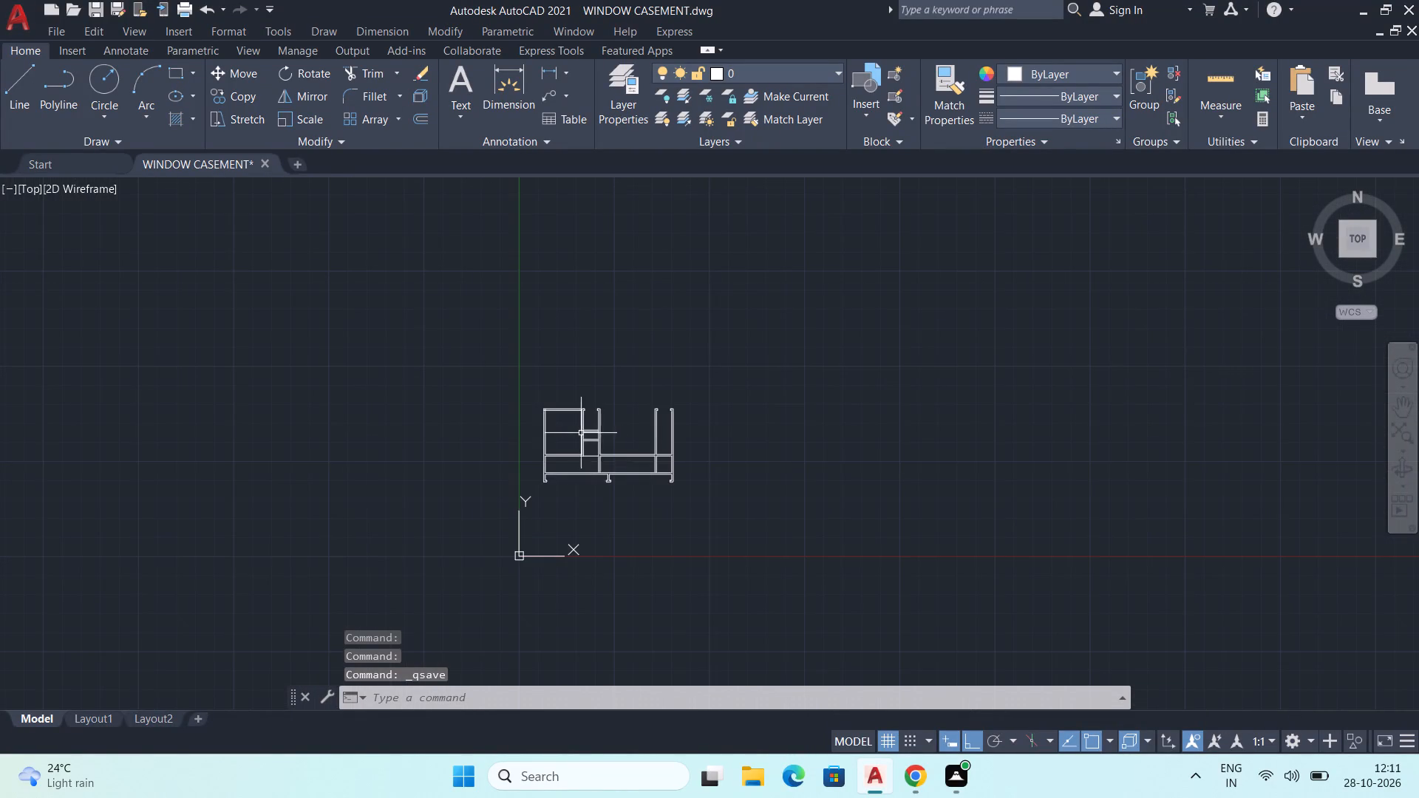
{"action": "middle_click_drag", "start_coordinate": [610, 465], "coordinate": [608, 443]}
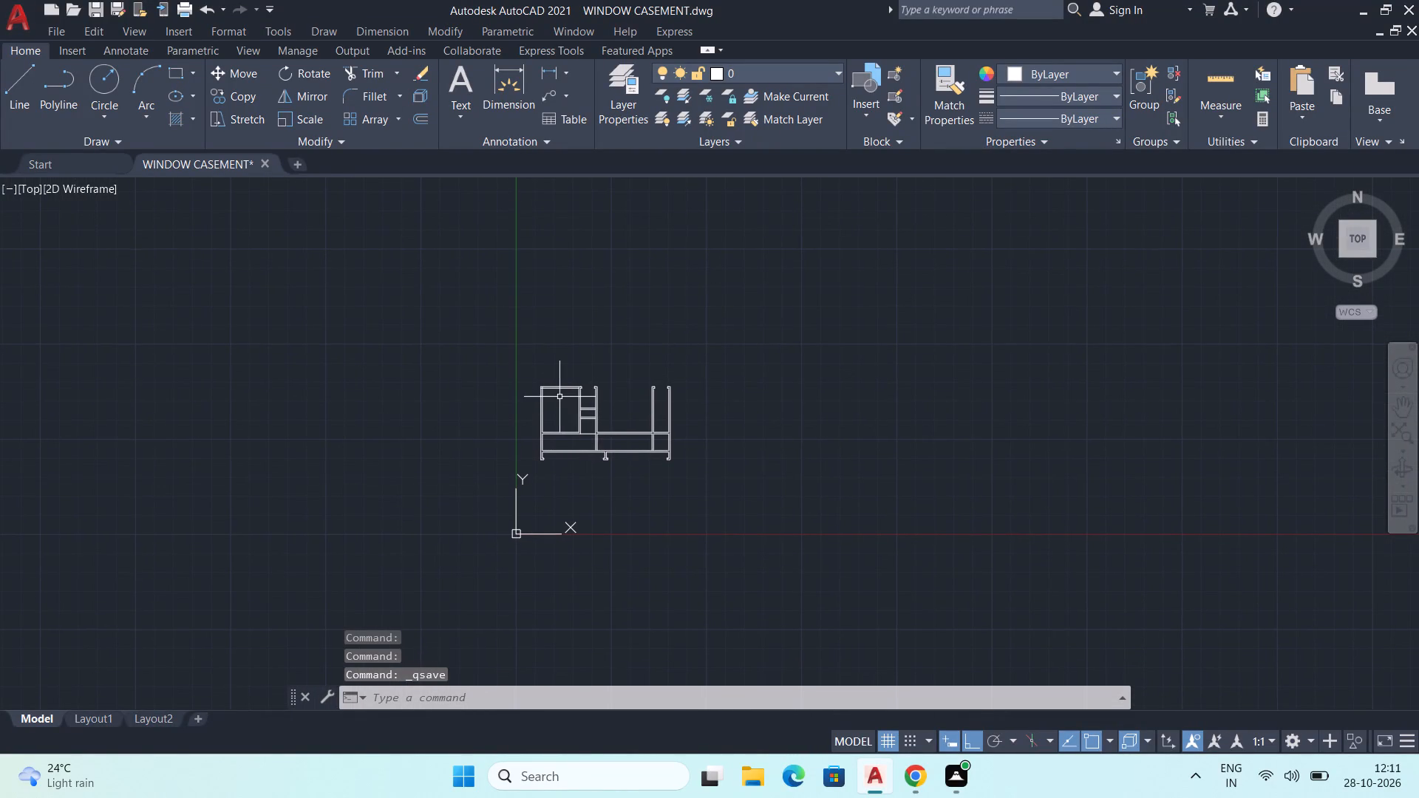
{"action": "scroll", "coordinate": [559, 397], "scroll_direction": "up", "scroll_amount": 2}
{"action": "middle_click_drag", "start_coordinate": [585, 424], "coordinate": [564, 474]}
{"action": "scroll", "coordinate": [583, 473], "scroll_direction": "up", "scroll_amount": 2}
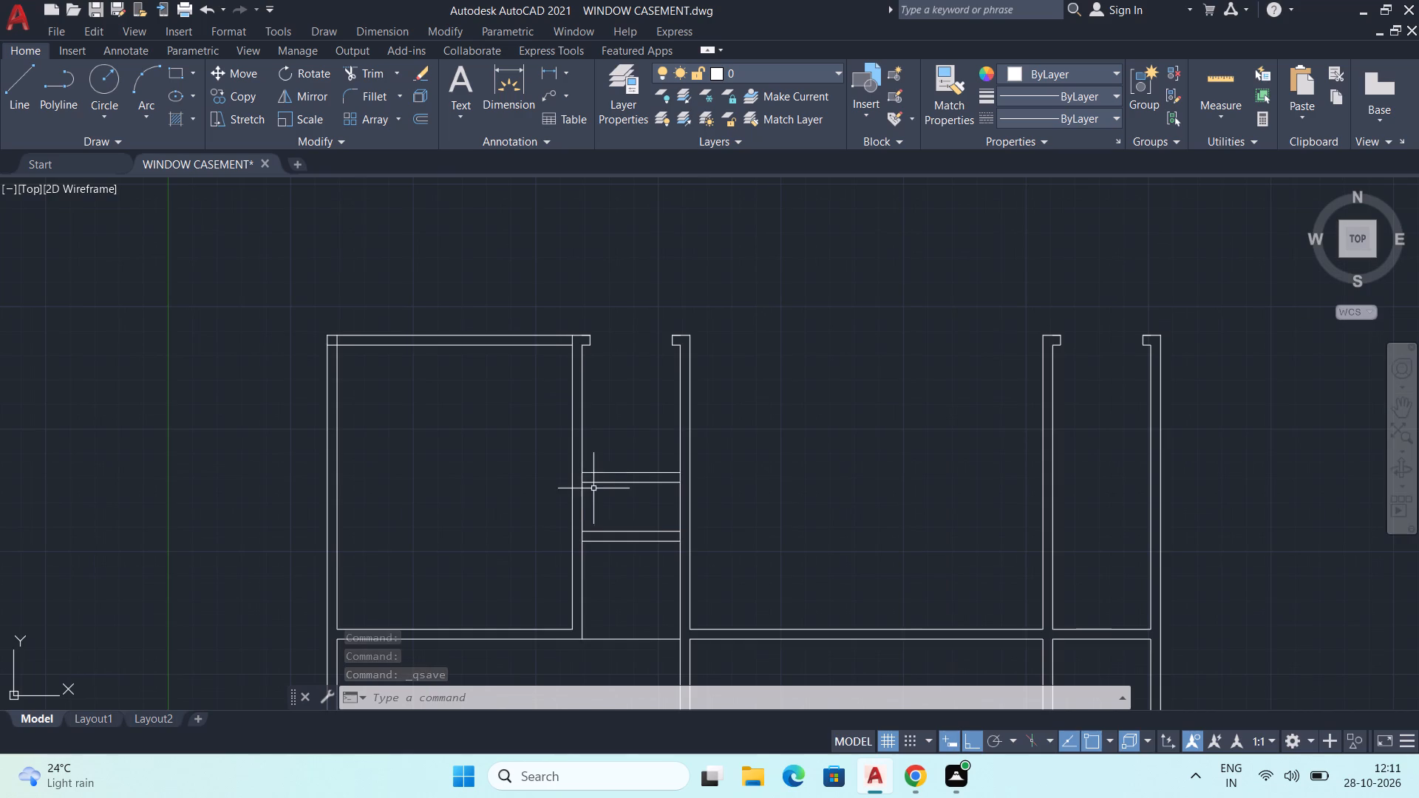
{"action": "middle_click_drag", "start_coordinate": [593, 488], "coordinate": [572, 514]}
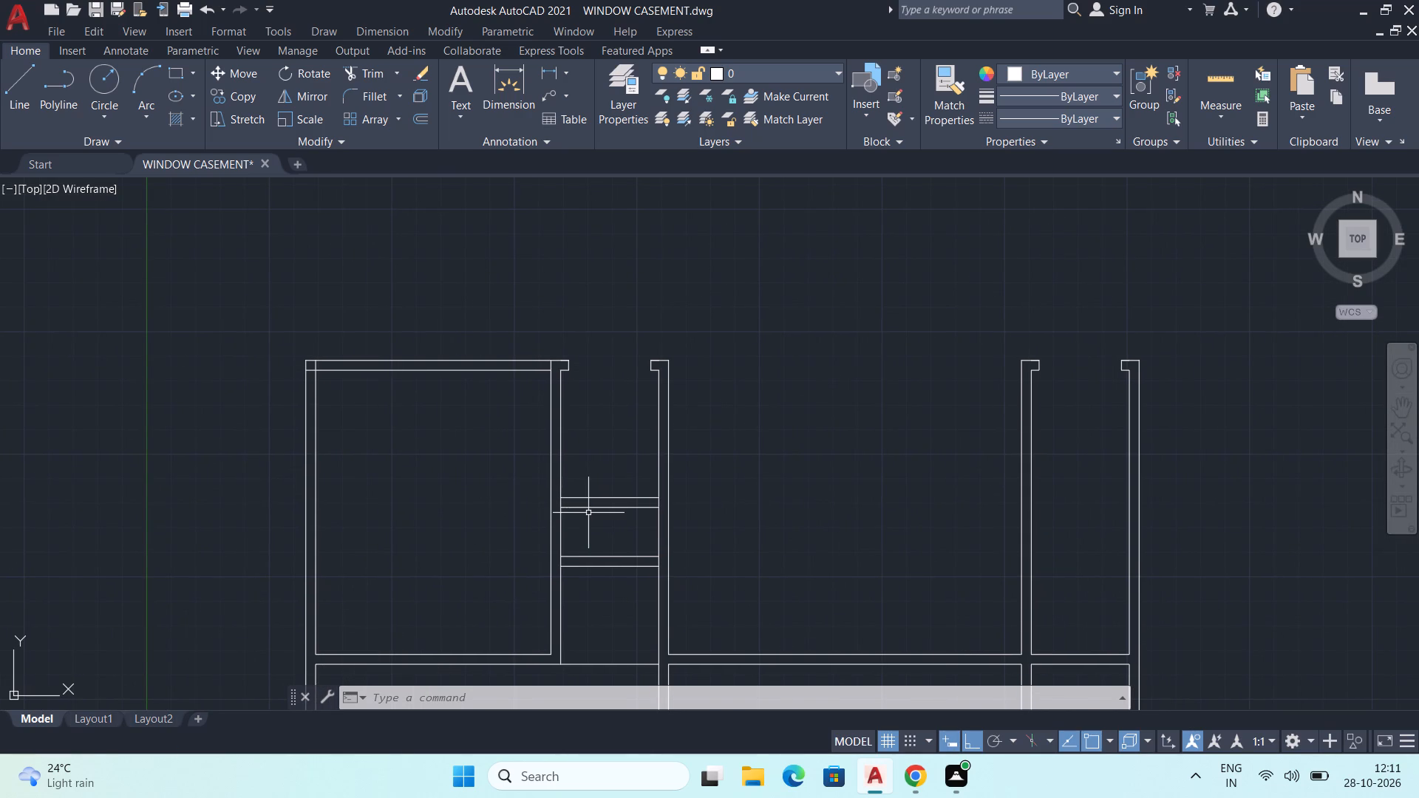
{"action": "middle_click_drag", "start_coordinate": [595, 511], "coordinate": [582, 507]}
{"action": "middle_click_drag", "start_coordinate": [602, 485], "coordinate": [654, 315]}
{"action": "scroll", "coordinate": [639, 215], "scroll_direction": "up", "scroll_amount": 1}
{"action": "middle_click_drag", "start_coordinate": [639, 215], "coordinate": [673, 389]}
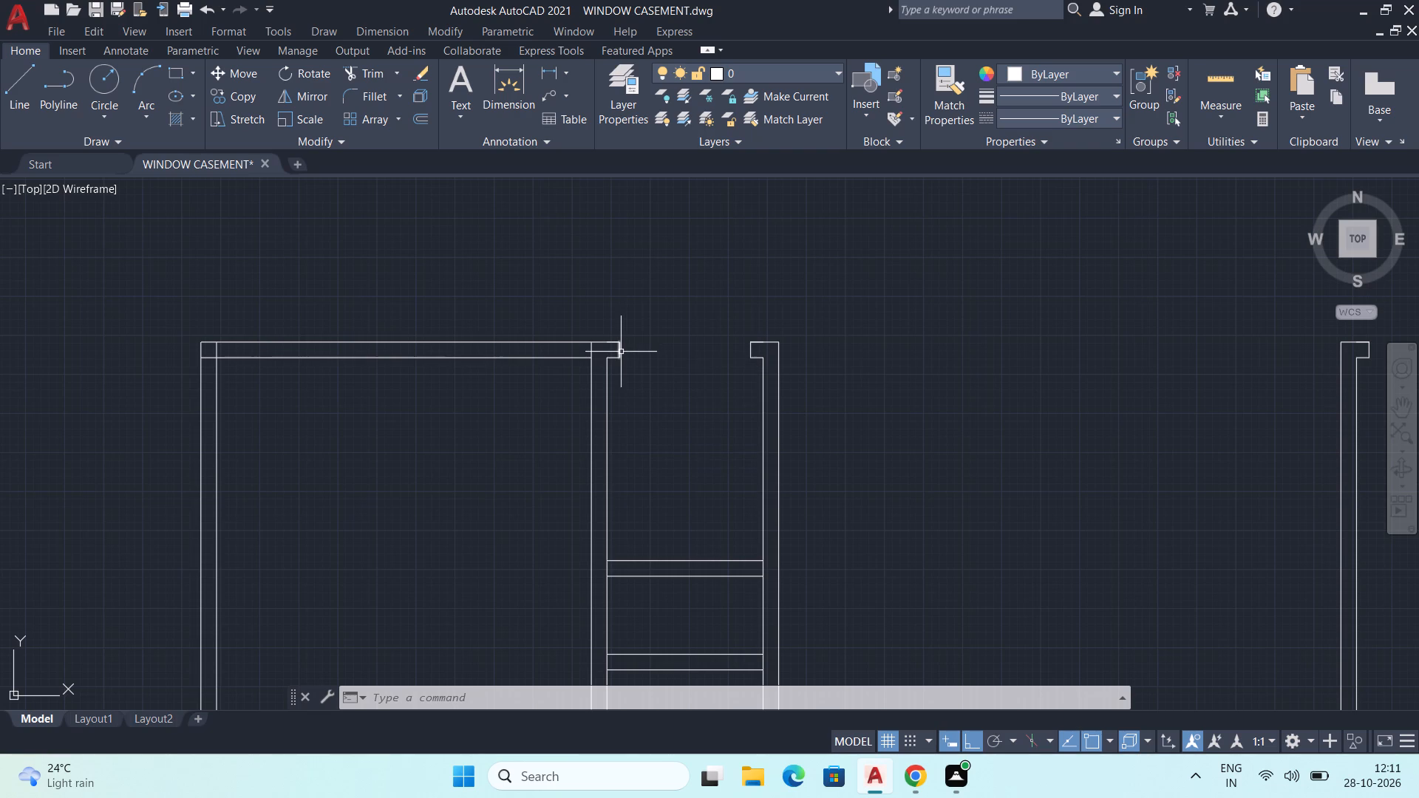
{"action": "left_click", "coordinate": [619, 353]}
{"action": "scroll", "coordinate": [622, 369], "scroll_direction": "up", "scroll_amount": 3}
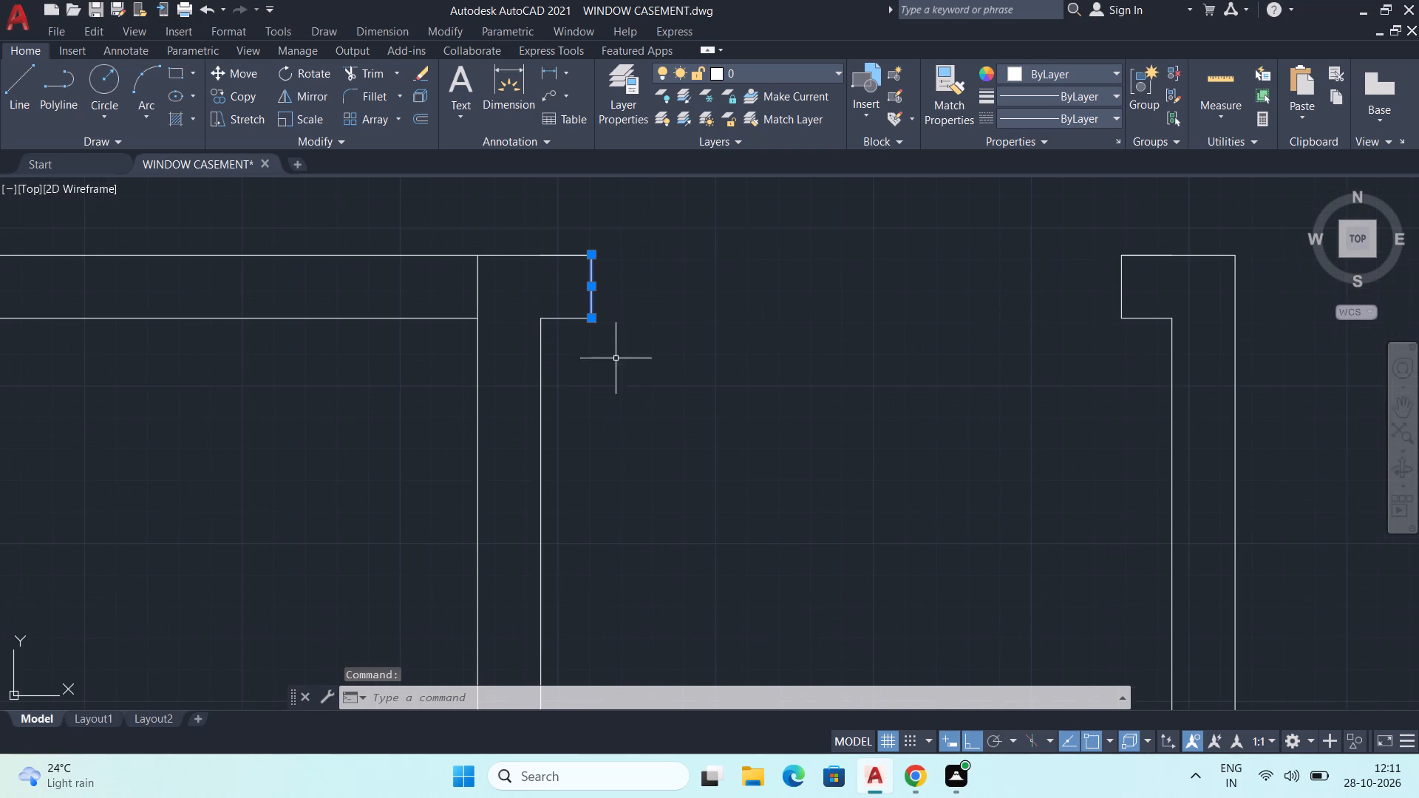
{"action": "left_click", "coordinate": [591, 320]}
{"action": "middle_click_drag", "start_coordinate": [629, 535], "coordinate": [647, 367]}
{"action": "scroll", "coordinate": [648, 361], "scroll_direction": "down", "scroll_amount": 2}
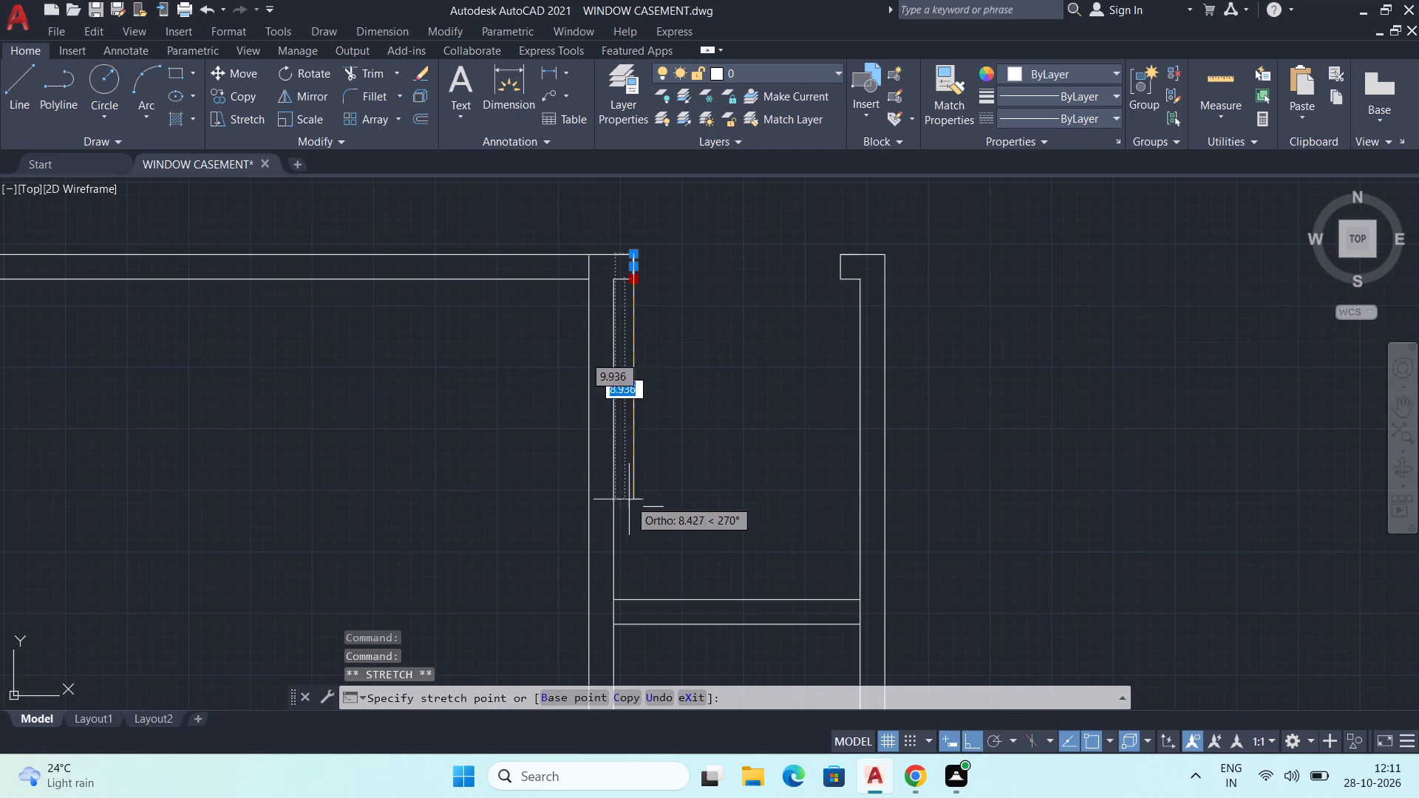
{"action": "middle_click_drag", "start_coordinate": [627, 512], "coordinate": [638, 367]}
{"action": "scroll", "coordinate": [657, 556], "scroll_direction": "up", "scroll_amount": 2}
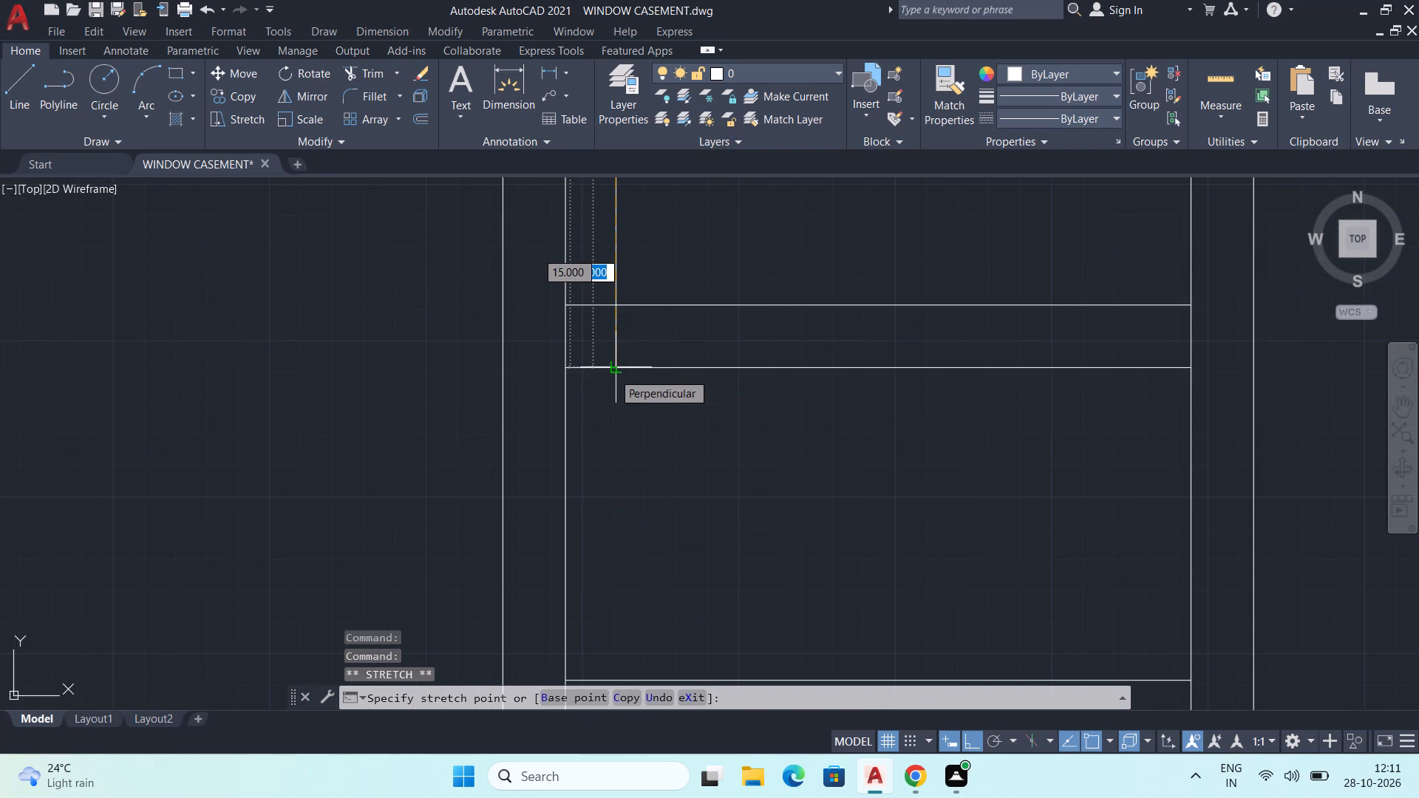
{"action": "left_click", "coordinate": [613, 372]}
{"action": "key", "text": "Escape"}
Stretch the end line of the middle web's facing top lip 14 mm down to the upper crossbar's lower line.
{"action": "scroll", "coordinate": [671, 372], "scroll_direction": "down", "scroll_amount": 4}
{"action": "middle_click_drag", "start_coordinate": [708, 341], "coordinate": [700, 406]}
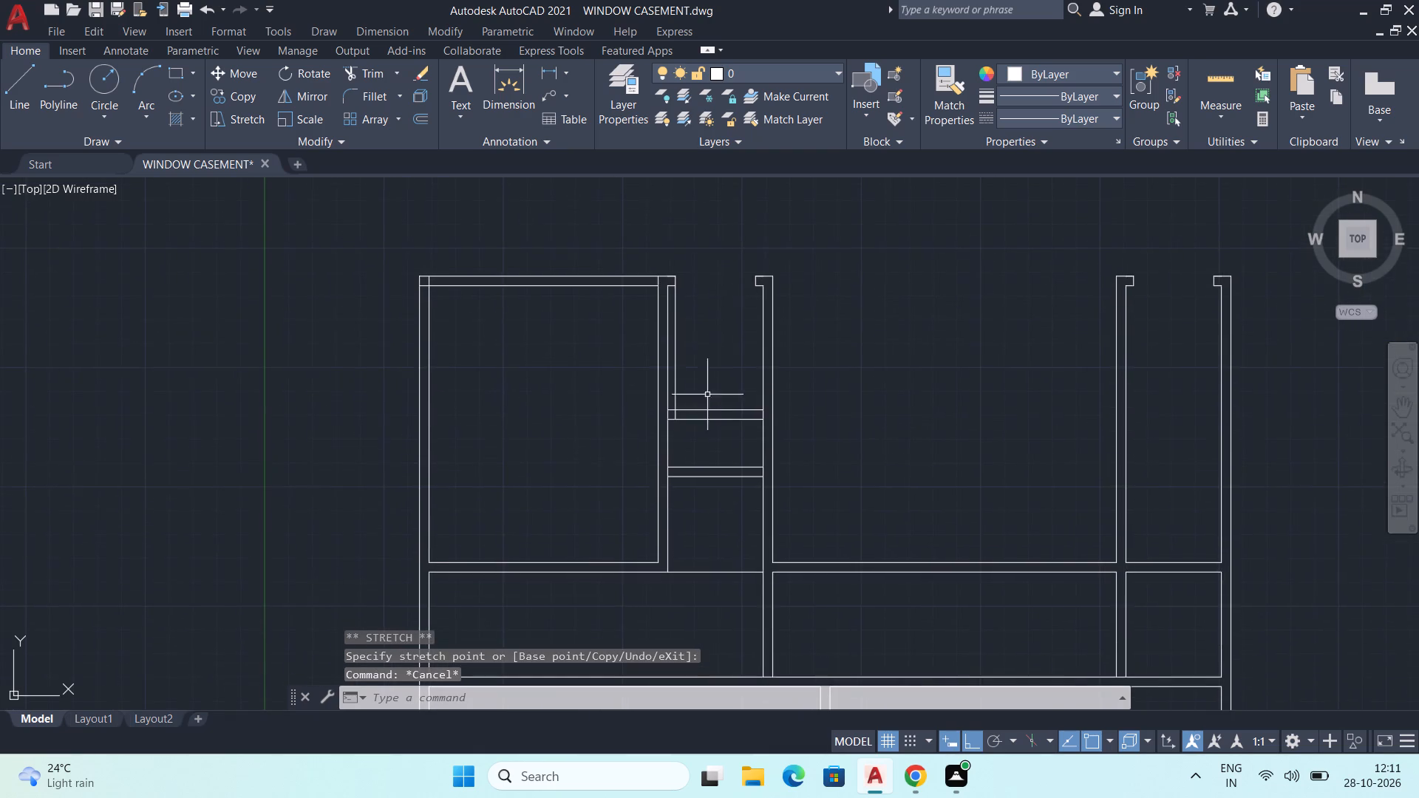
{"action": "scroll", "coordinate": [738, 330], "scroll_direction": "up", "scroll_amount": 2}
{"action": "middle_click_drag", "start_coordinate": [740, 327], "coordinate": [726, 450]}
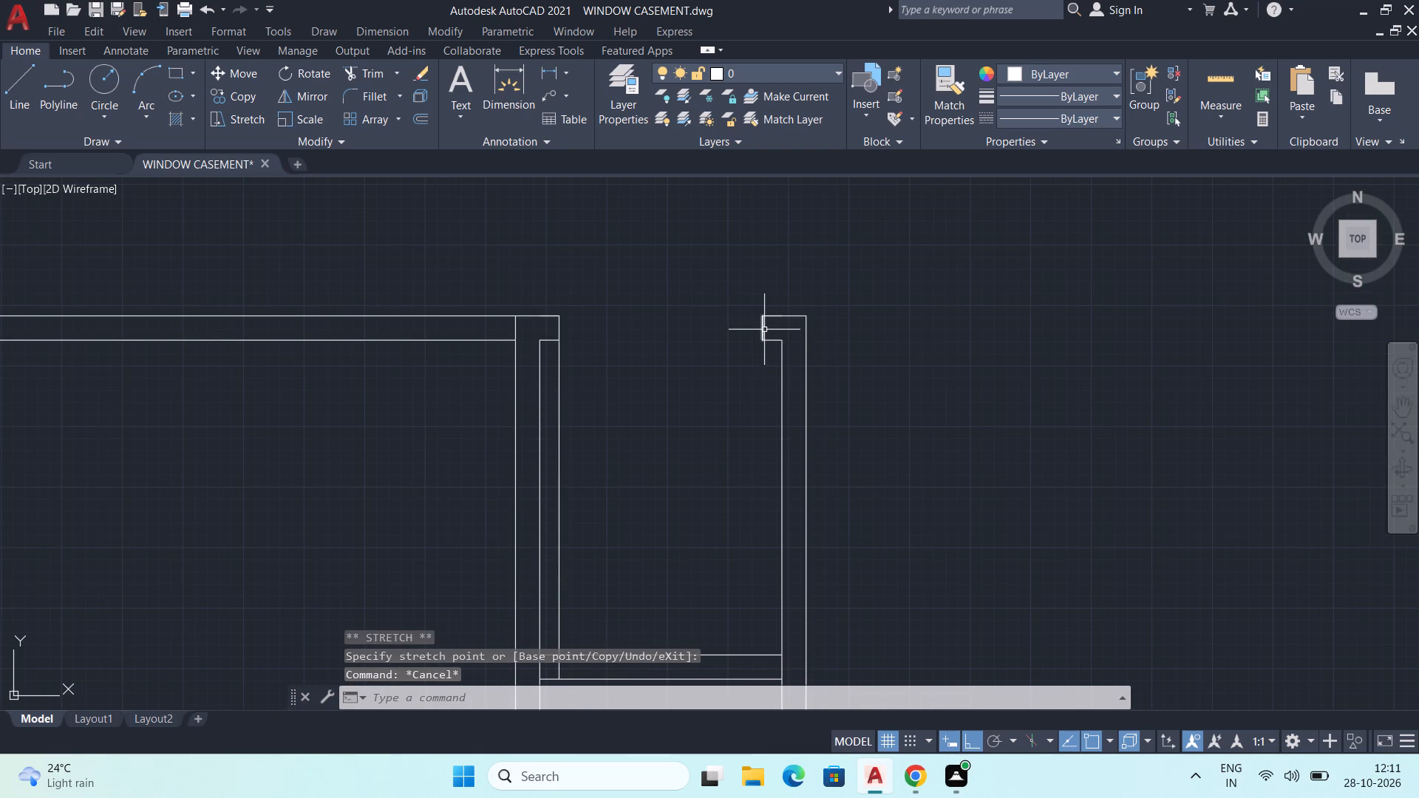
{"action": "left_click", "coordinate": [762, 330]}
{"action": "left_click", "coordinate": [762, 338]}
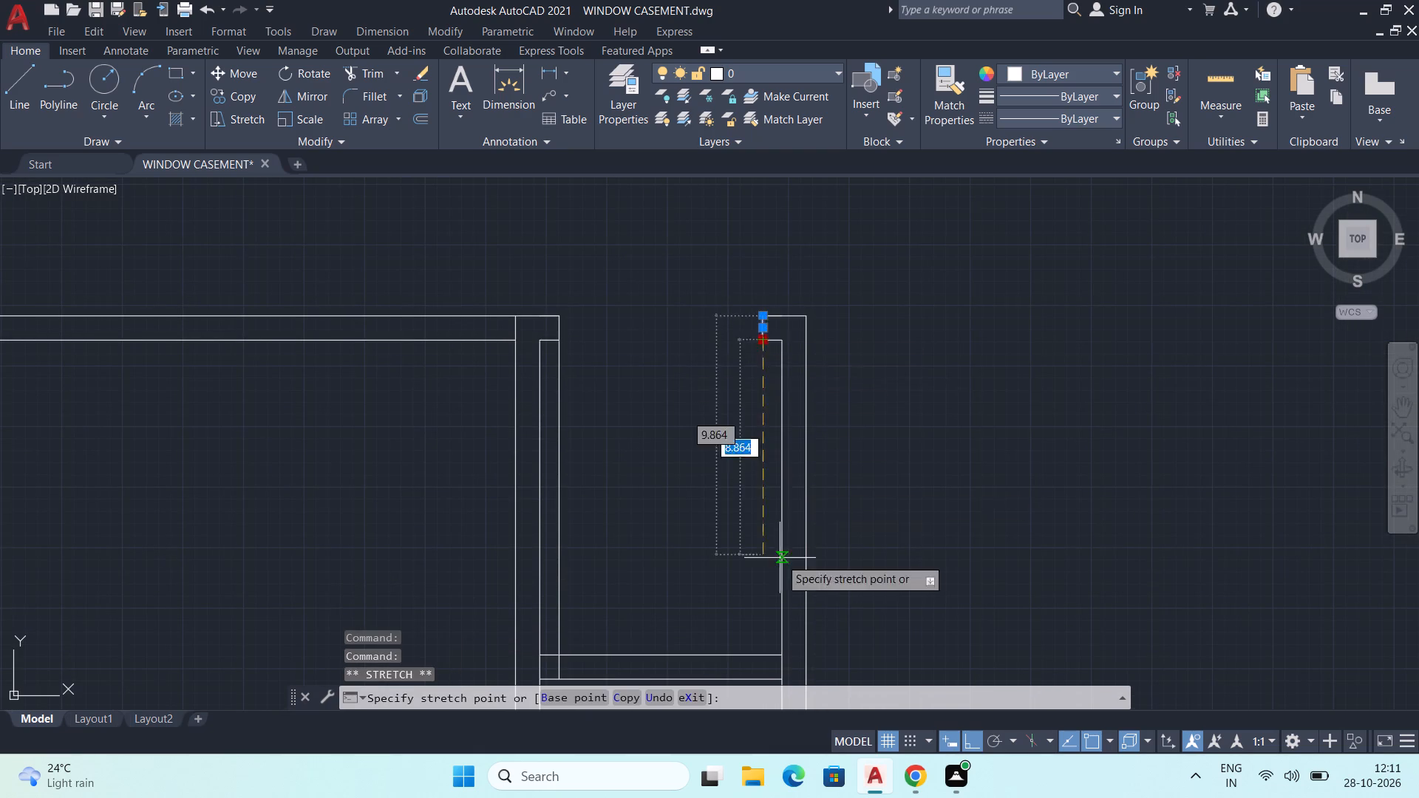
{"action": "middle_click_drag", "start_coordinate": [780, 559], "coordinate": [809, 364]}
{"action": "middle_click_drag", "start_coordinate": [780, 478], "coordinate": [789, 512]}
{"action": "scroll", "coordinate": [790, 510], "scroll_direction": "up", "scroll_amount": 2}
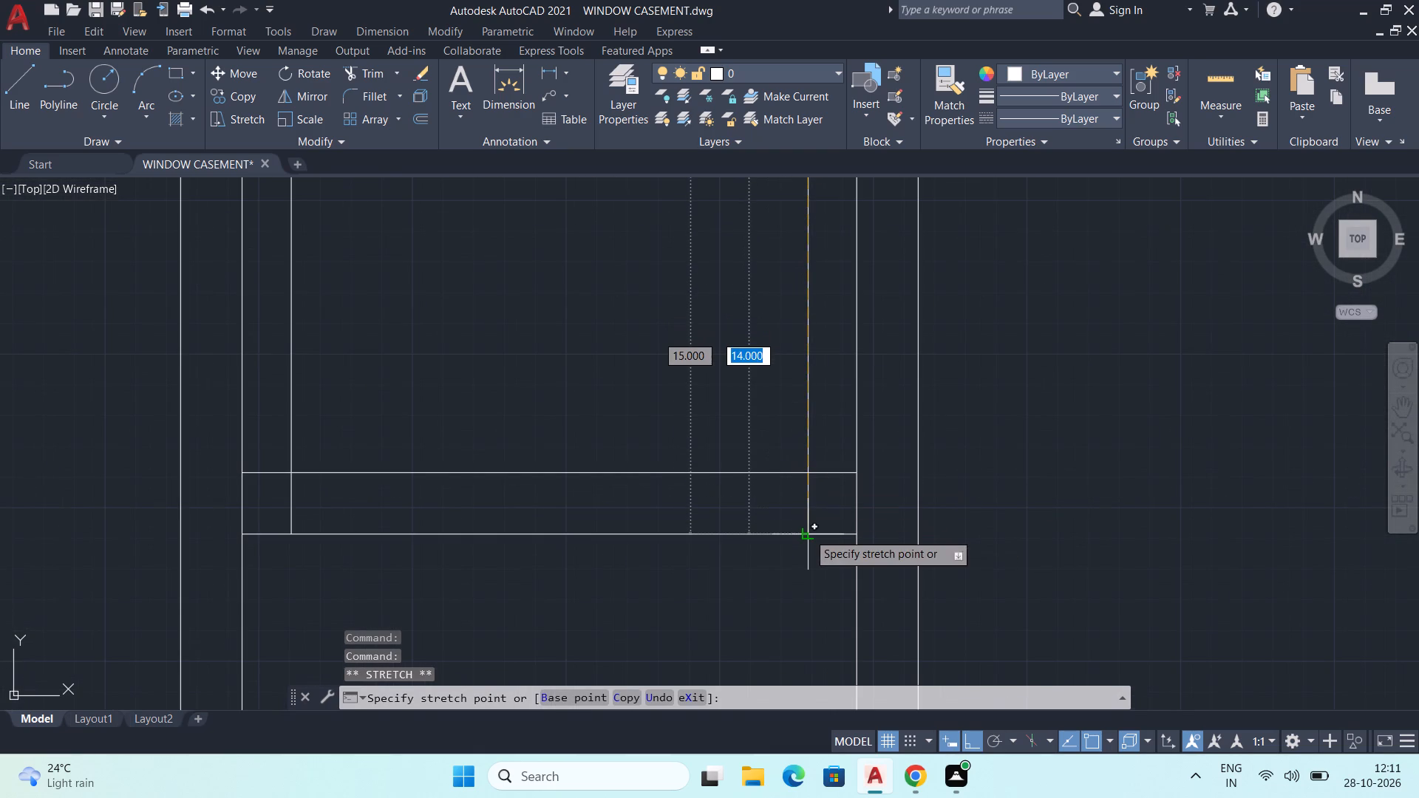
{"action": "left_click", "coordinate": [808, 533]}
{"action": "key", "text": "Escape"}
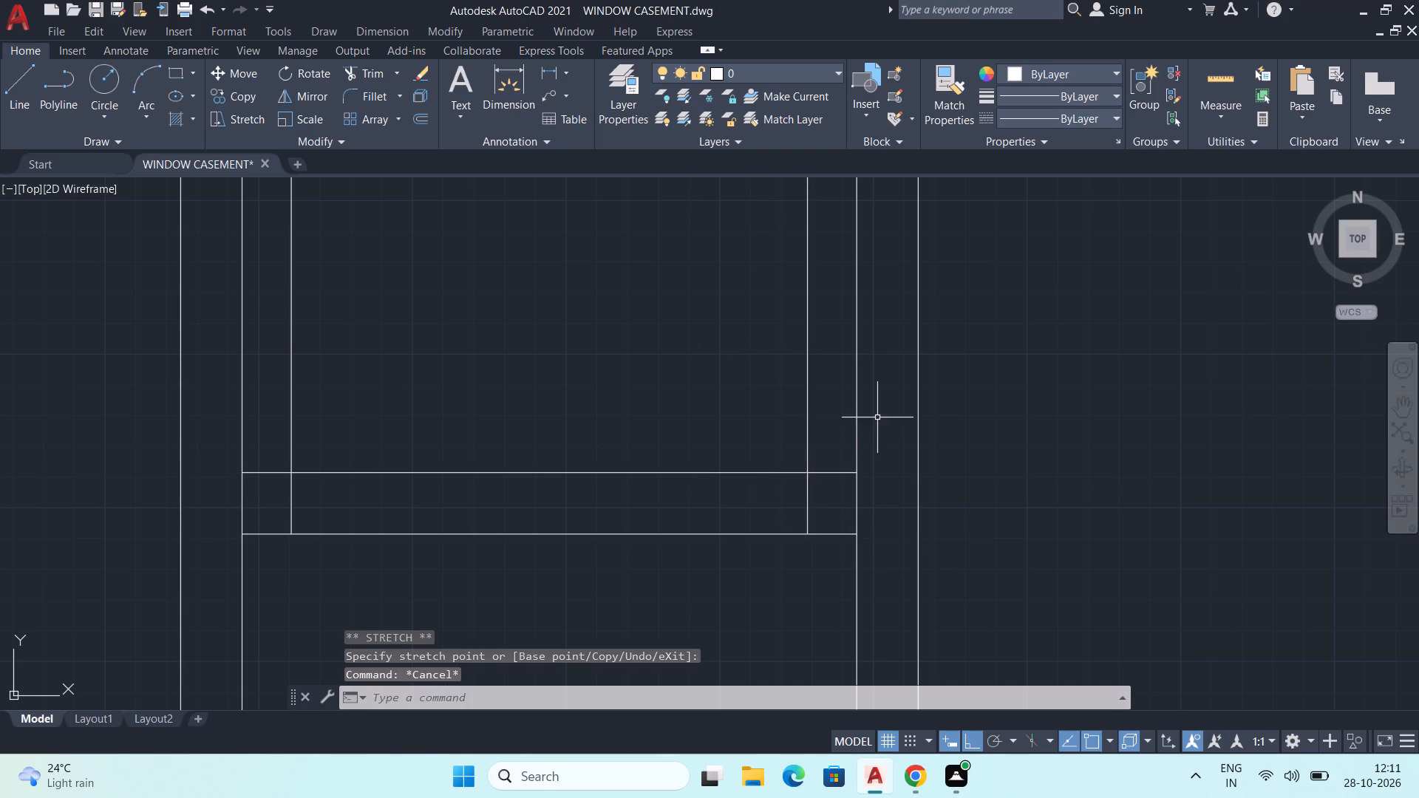
Trim both upper crossbar lines between the two stretched lip lines, leaving a short stub on each web.
{"action": "scroll", "coordinate": [970, 431], "scroll_direction": "down", "scroll_amount": 1}
{"action": "middle_click_drag", "start_coordinate": [972, 431], "coordinate": [919, 514]}
{"action": "key", "text": "t"}
{"action": "key", "text": "r"}
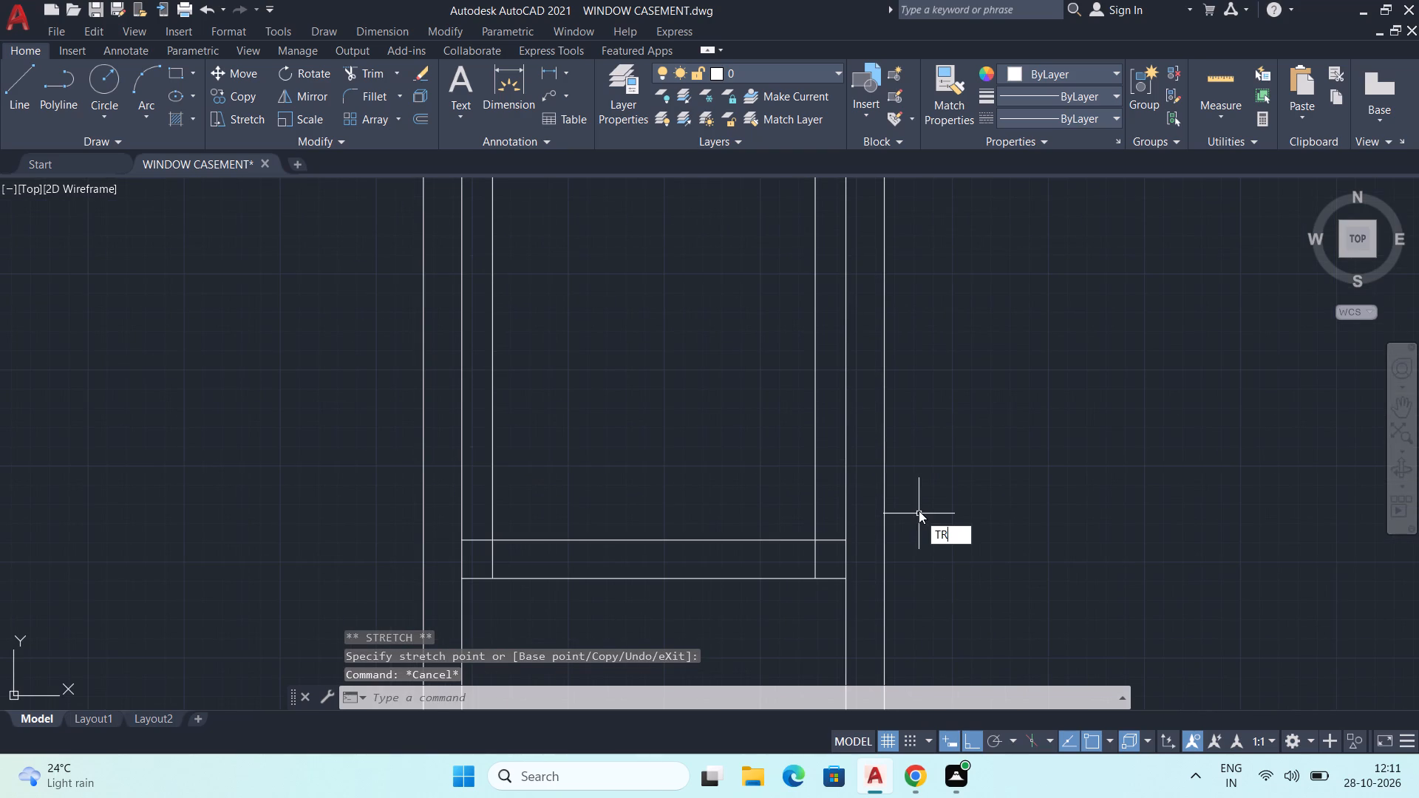
{"action": "key", "text": "Return"}
{"action": "left_click", "coordinate": [648, 467]}
{"action": "left_click", "coordinate": [643, 610]}
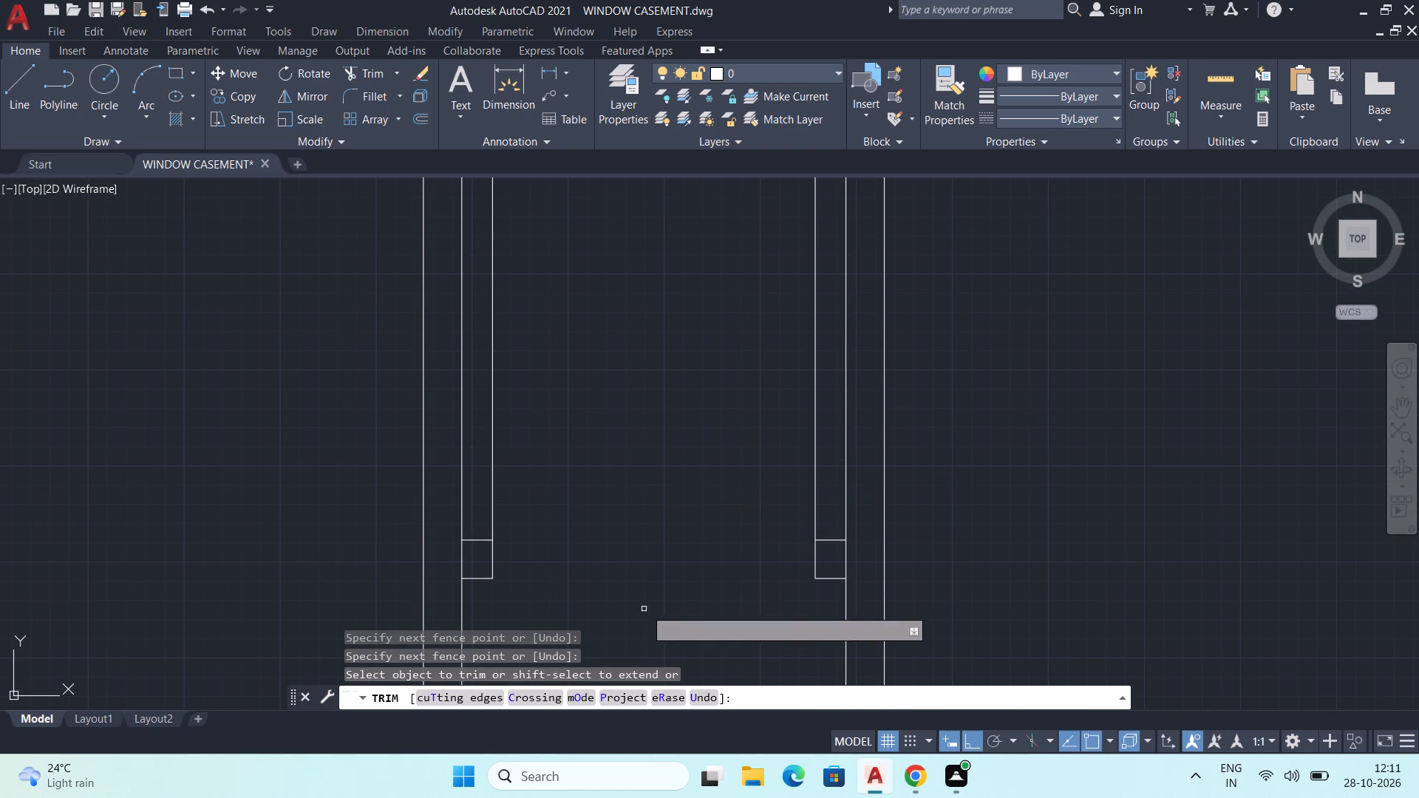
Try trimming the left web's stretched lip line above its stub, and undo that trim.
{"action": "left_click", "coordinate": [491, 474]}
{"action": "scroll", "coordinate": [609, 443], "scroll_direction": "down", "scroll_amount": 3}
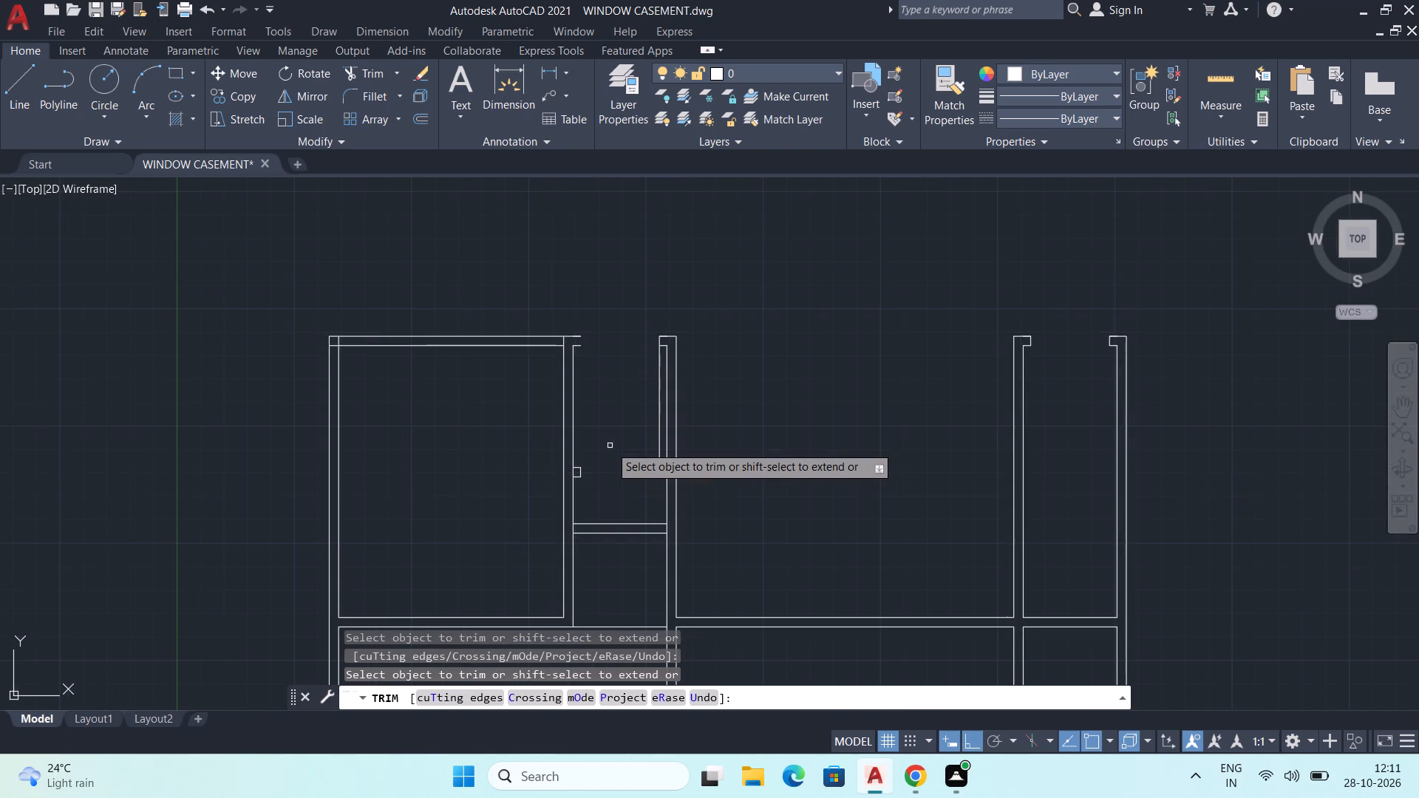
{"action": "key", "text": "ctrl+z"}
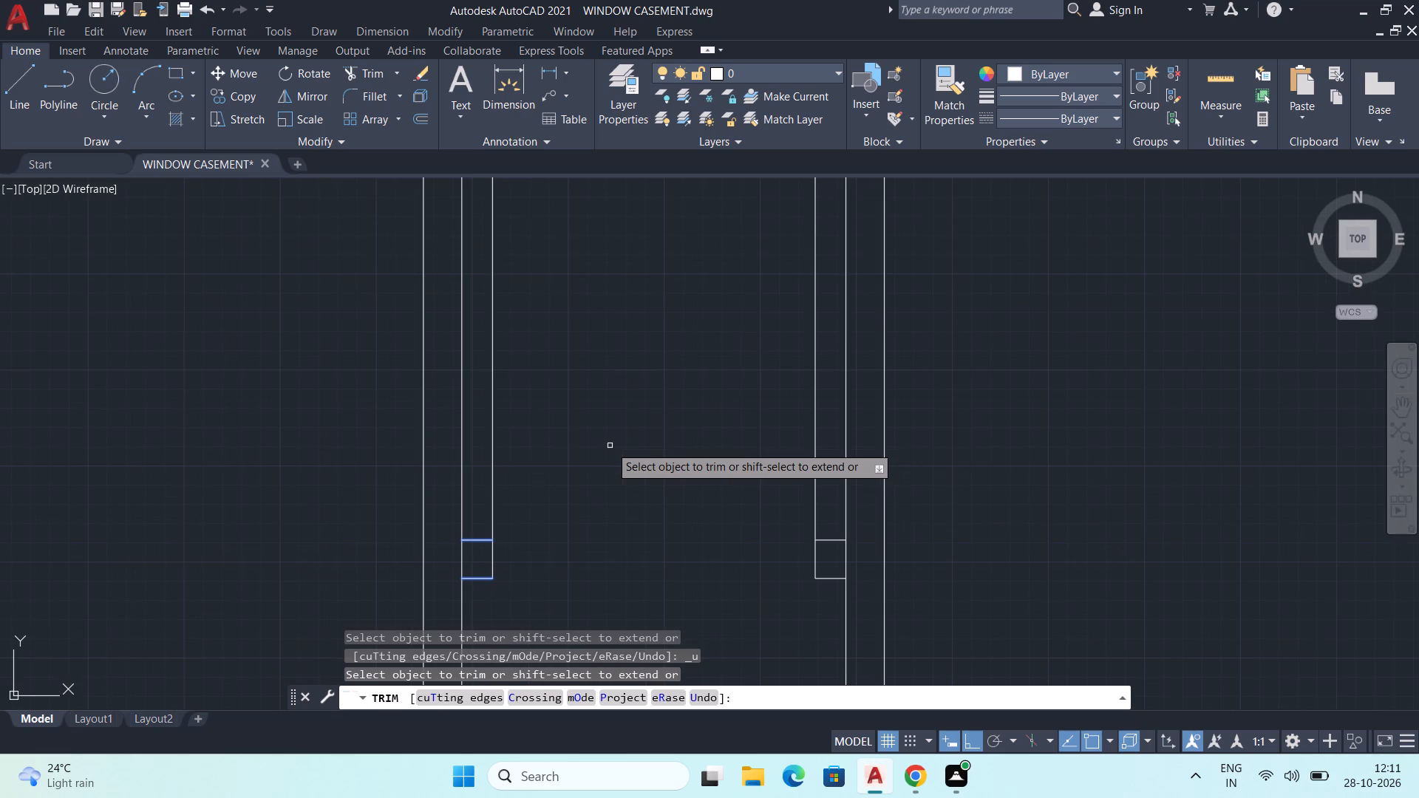
Trim the stretched vertical lines between the top lips and the stubs on both the left and middle webs.
{"action": "scroll", "coordinate": [610, 446], "scroll_direction": "down", "scroll_amount": 2}
{"action": "middle_click_drag", "start_coordinate": [611, 451], "coordinate": [612, 489]}
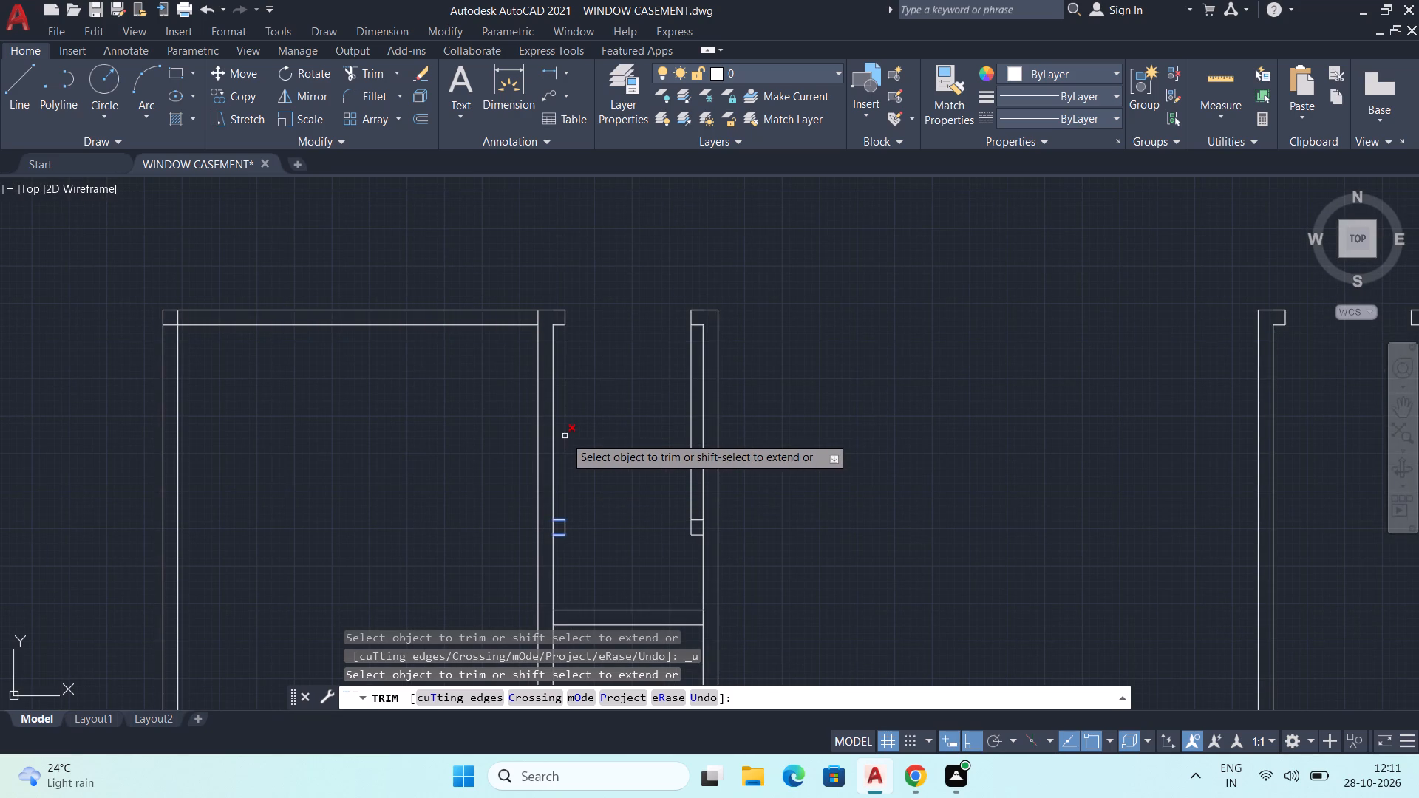
{"action": "left_click", "coordinate": [565, 436]}
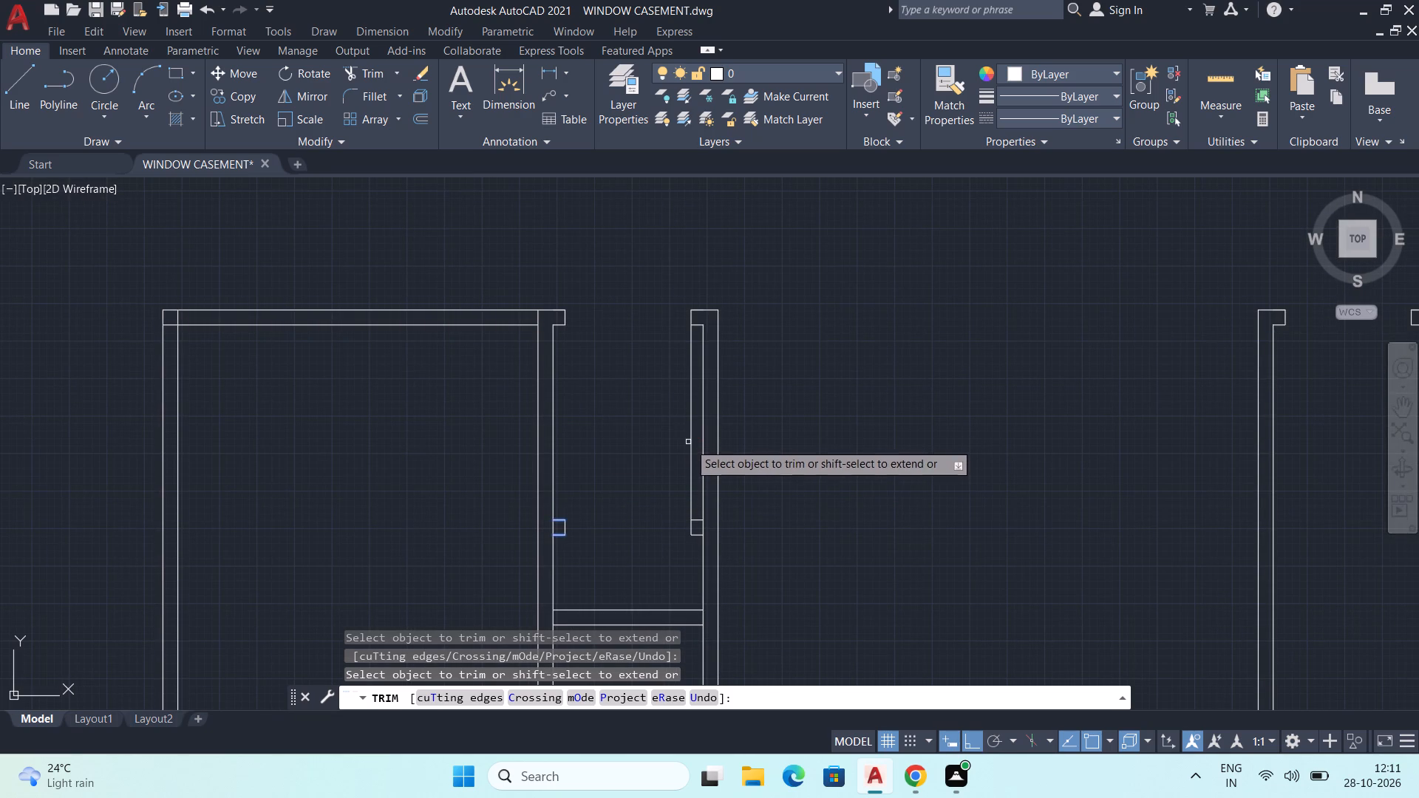
{"action": "left_click", "coordinate": [690, 444]}
Trim the left and middle webs' facing lines across the stub openings to merge the stubs with the webs, and finish trimming.
{"action": "scroll", "coordinate": [758, 439], "scroll_direction": "down", "scroll_amount": 1}
{"action": "middle_click_drag", "start_coordinate": [759, 449], "coordinate": [762, 454]}
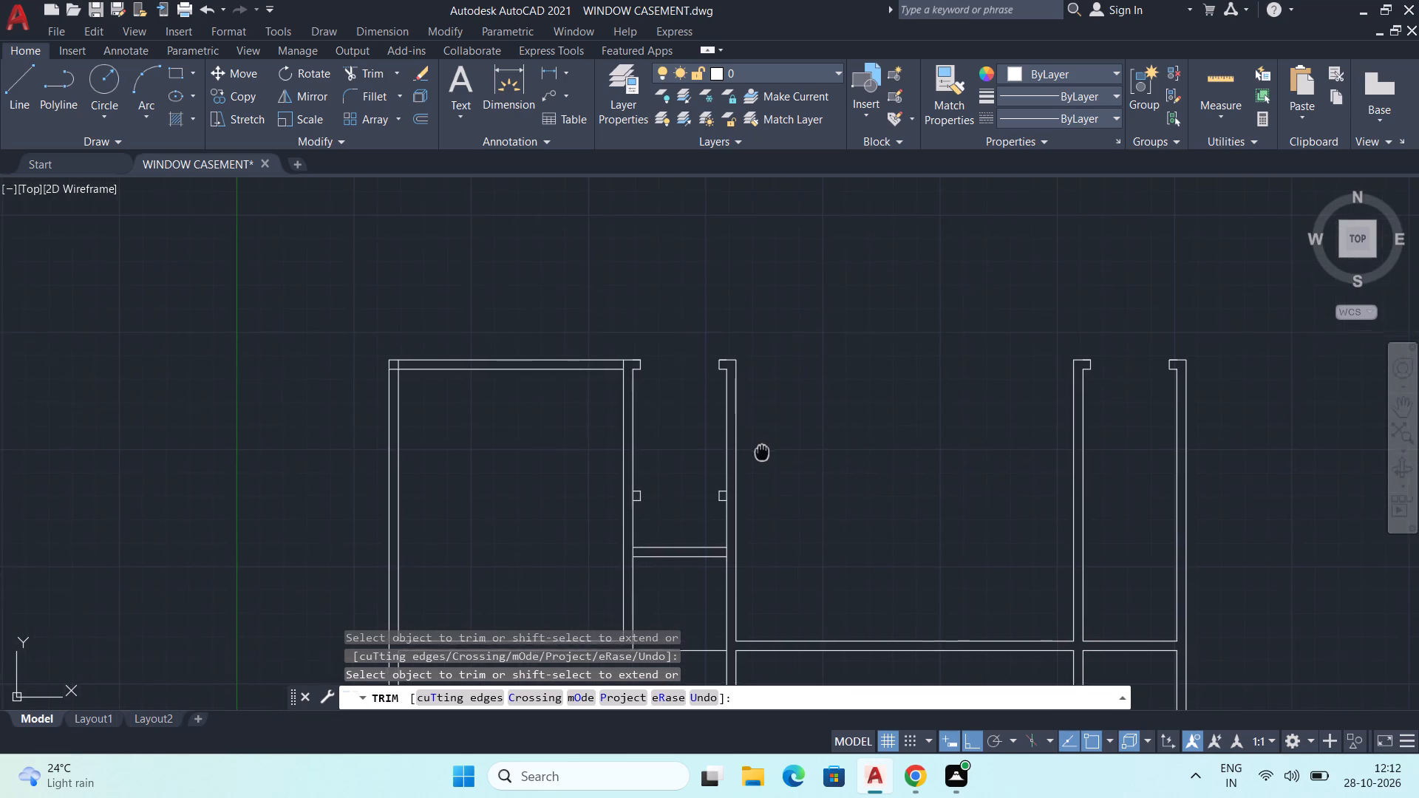
{"action": "middle_click_drag", "start_coordinate": [762, 454], "coordinate": [737, 452]}
{"action": "scroll", "coordinate": [591, 516], "scroll_direction": "up", "scroll_amount": 5}
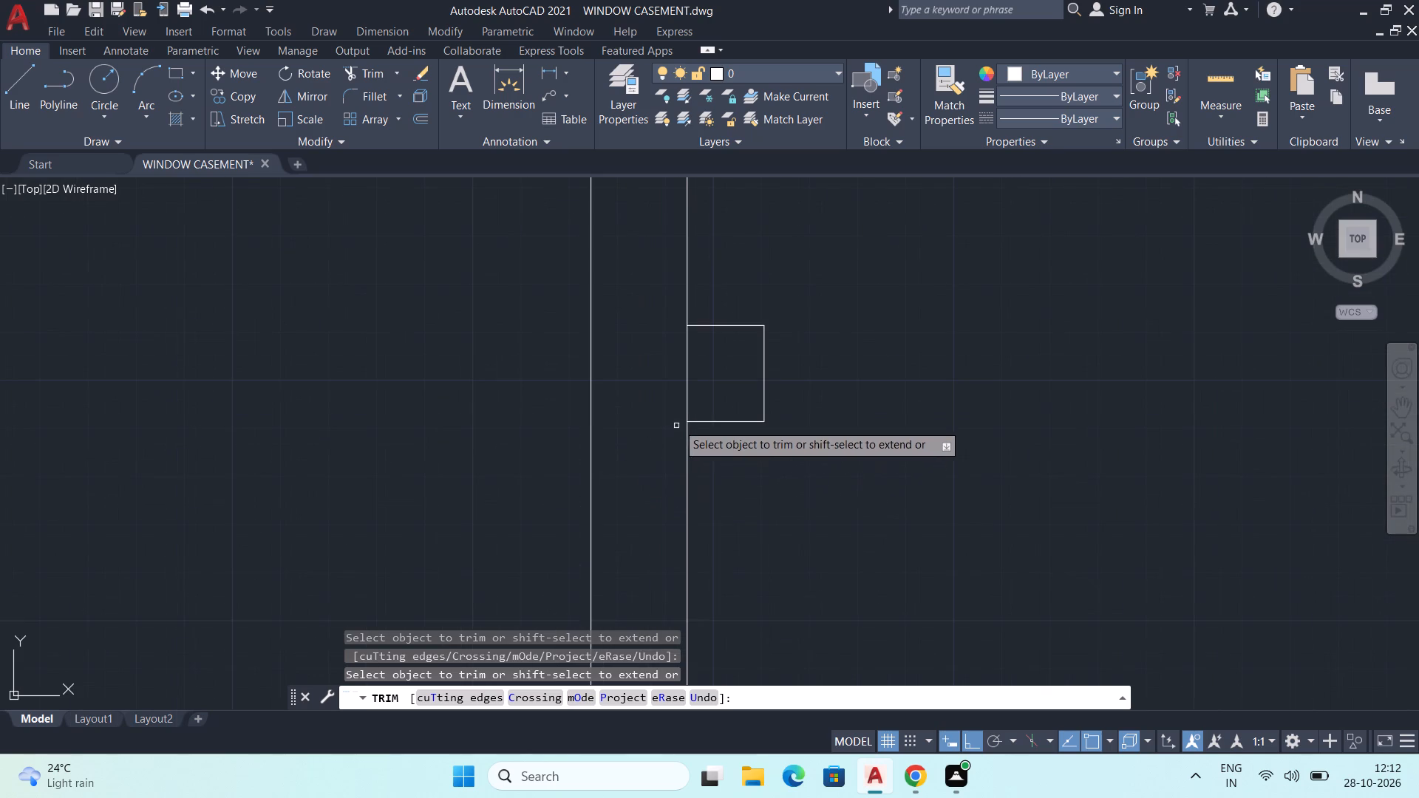
{"action": "left_click", "coordinate": [685, 382]}
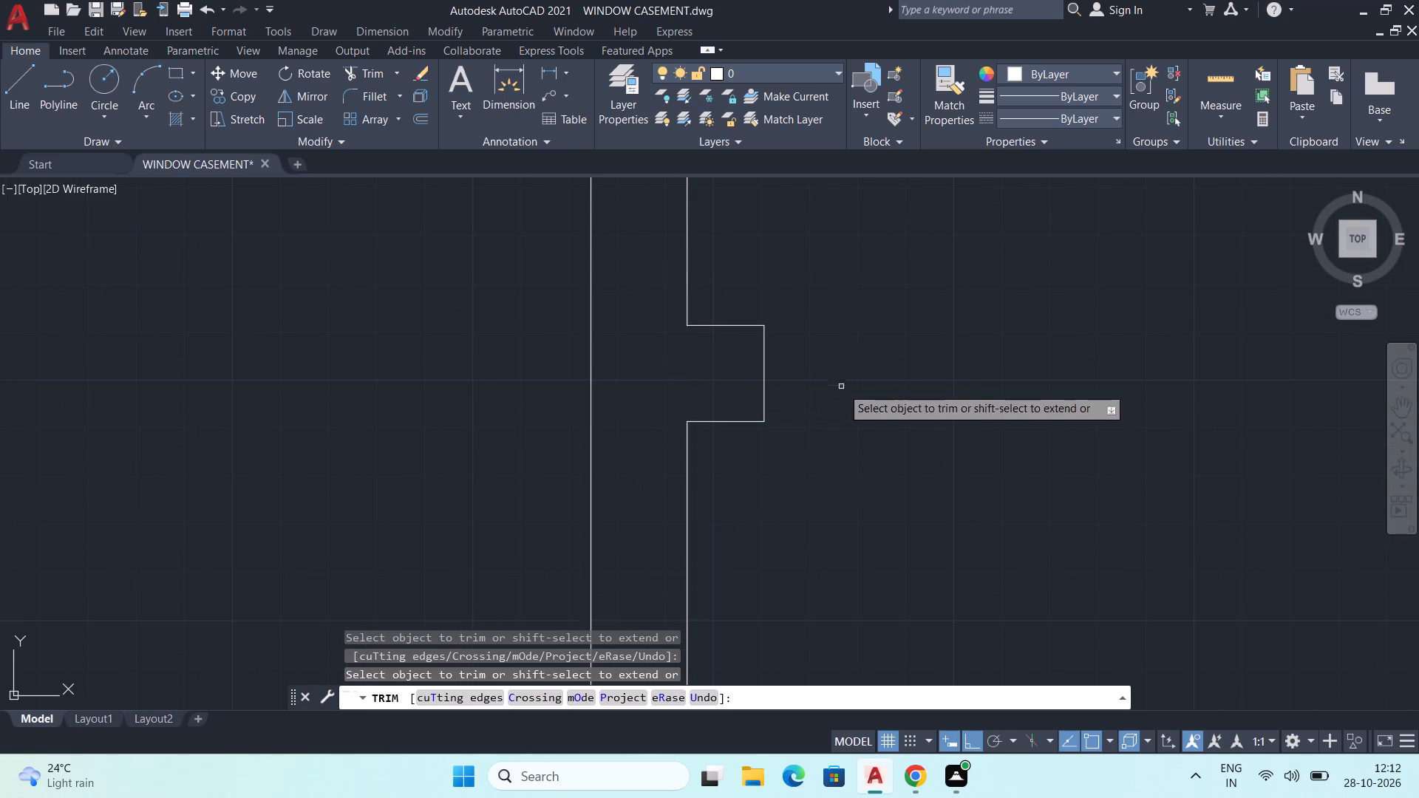
{"action": "scroll", "coordinate": [847, 394], "scroll_direction": "down", "scroll_amount": 2}
{"action": "middle_click_drag", "start_coordinate": [1005, 472], "coordinate": [319, 549]}
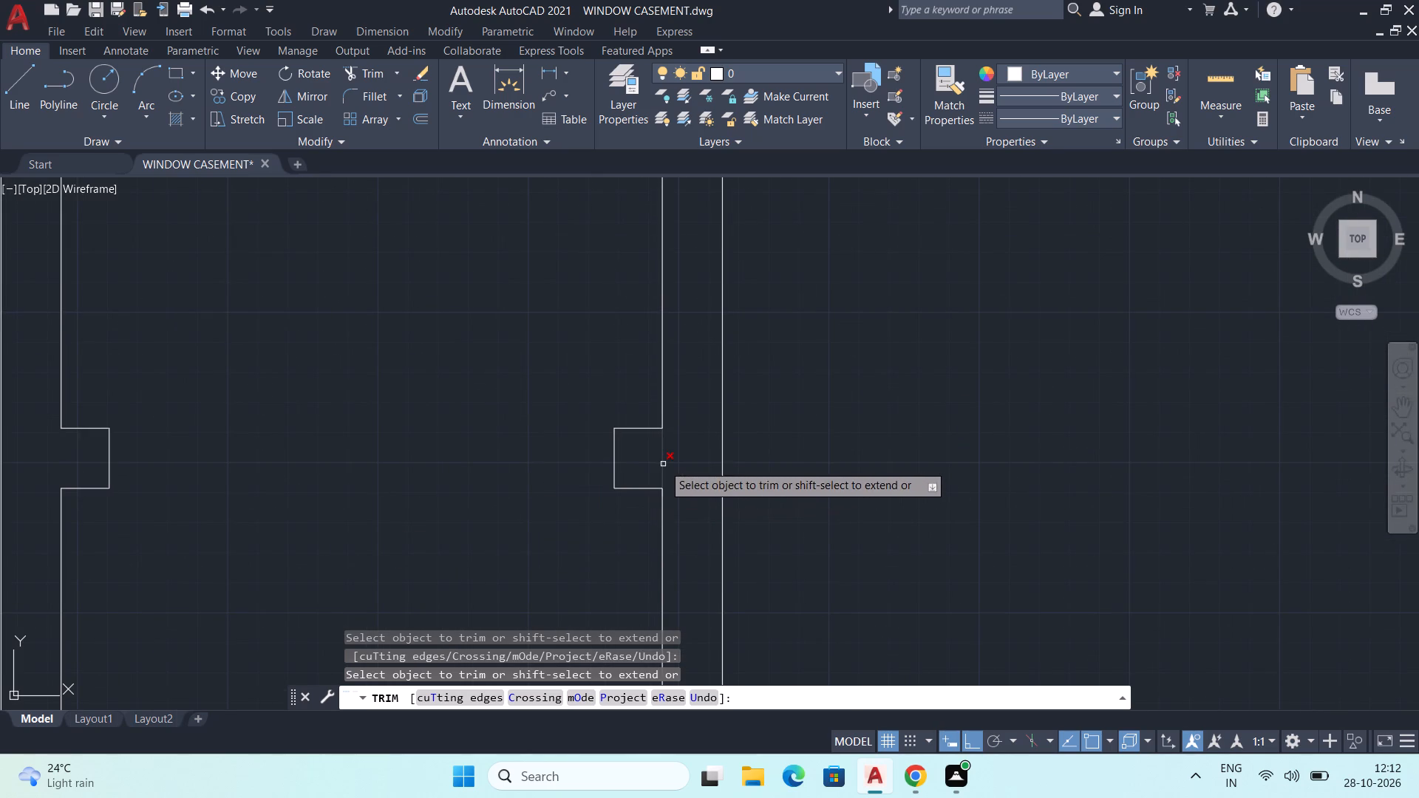
{"action": "left_click", "coordinate": [663, 464]}
{"action": "scroll", "coordinate": [732, 419], "scroll_direction": "down", "scroll_amount": 5}
{"action": "middle_click_drag", "start_coordinate": [796, 441], "coordinate": [693, 417]}
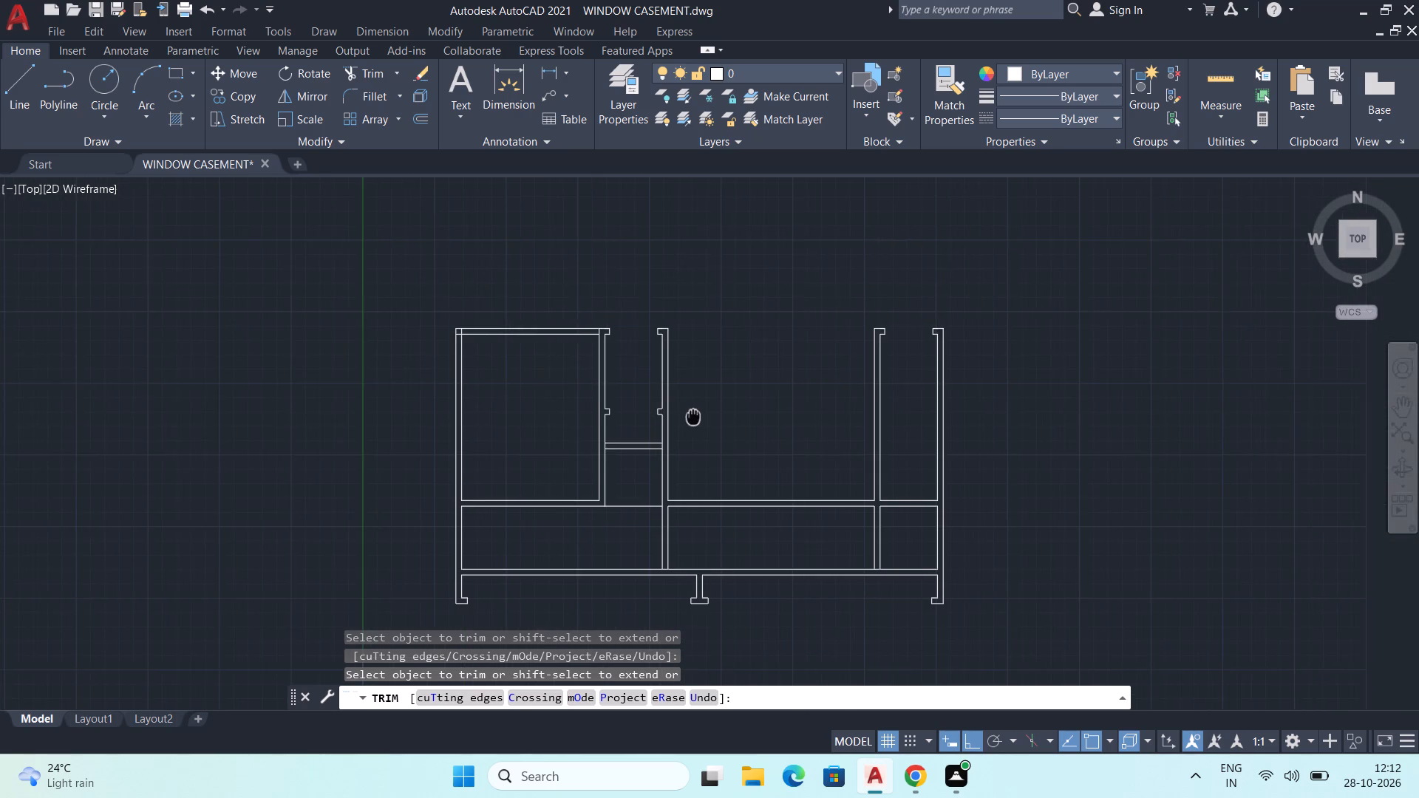
{"action": "middle_click_drag", "start_coordinate": [693, 417], "coordinate": [680, 443]}
{"action": "key", "text": "space"}
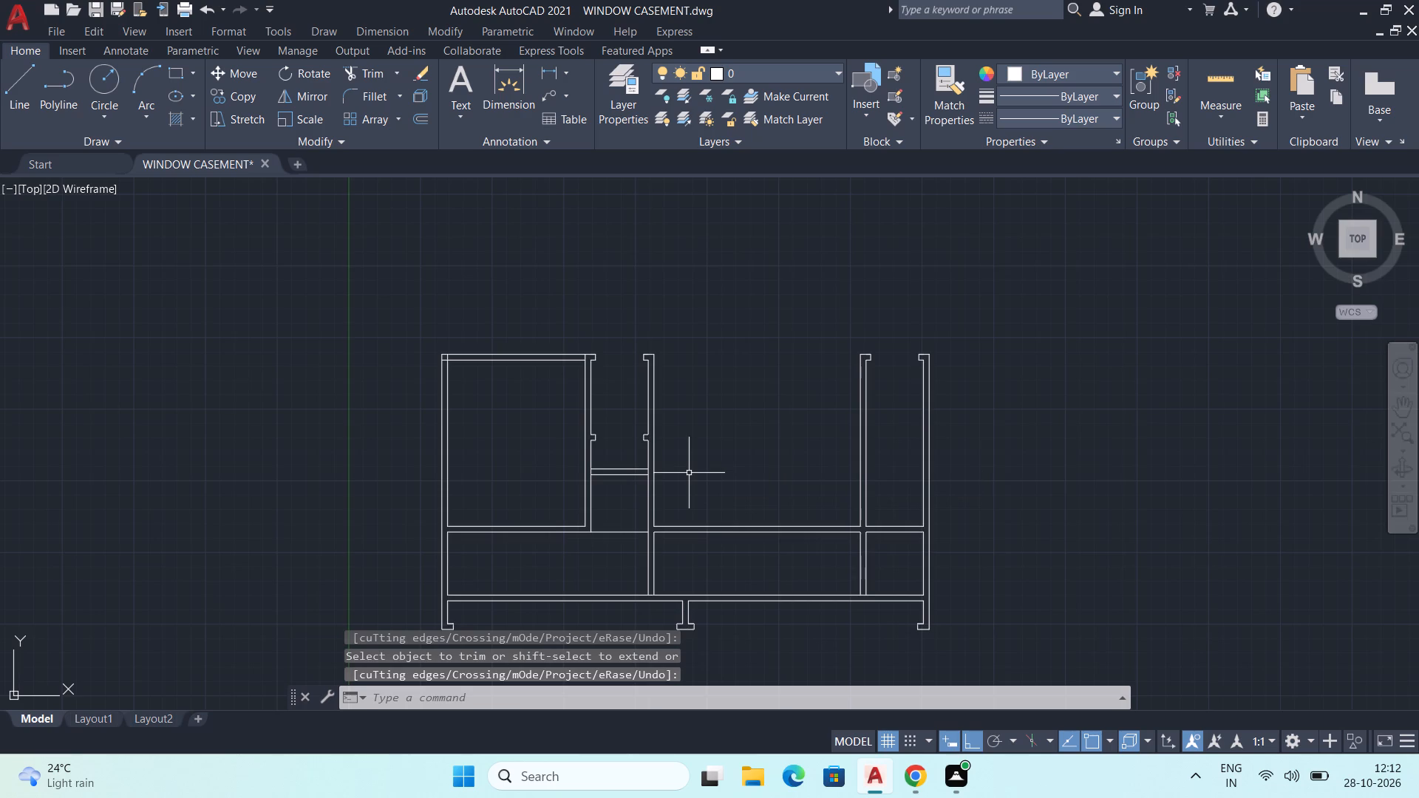
Draw a horizontal line from the lower crossbar's bottom corner at the middle web to the right side wall's outer line.
{"action": "middle_click_drag", "start_coordinate": [689, 473], "coordinate": [664, 491]}
{"action": "middle_click_drag", "start_coordinate": [665, 476], "coordinate": [634, 493]}
{"action": "key", "text": "l"}
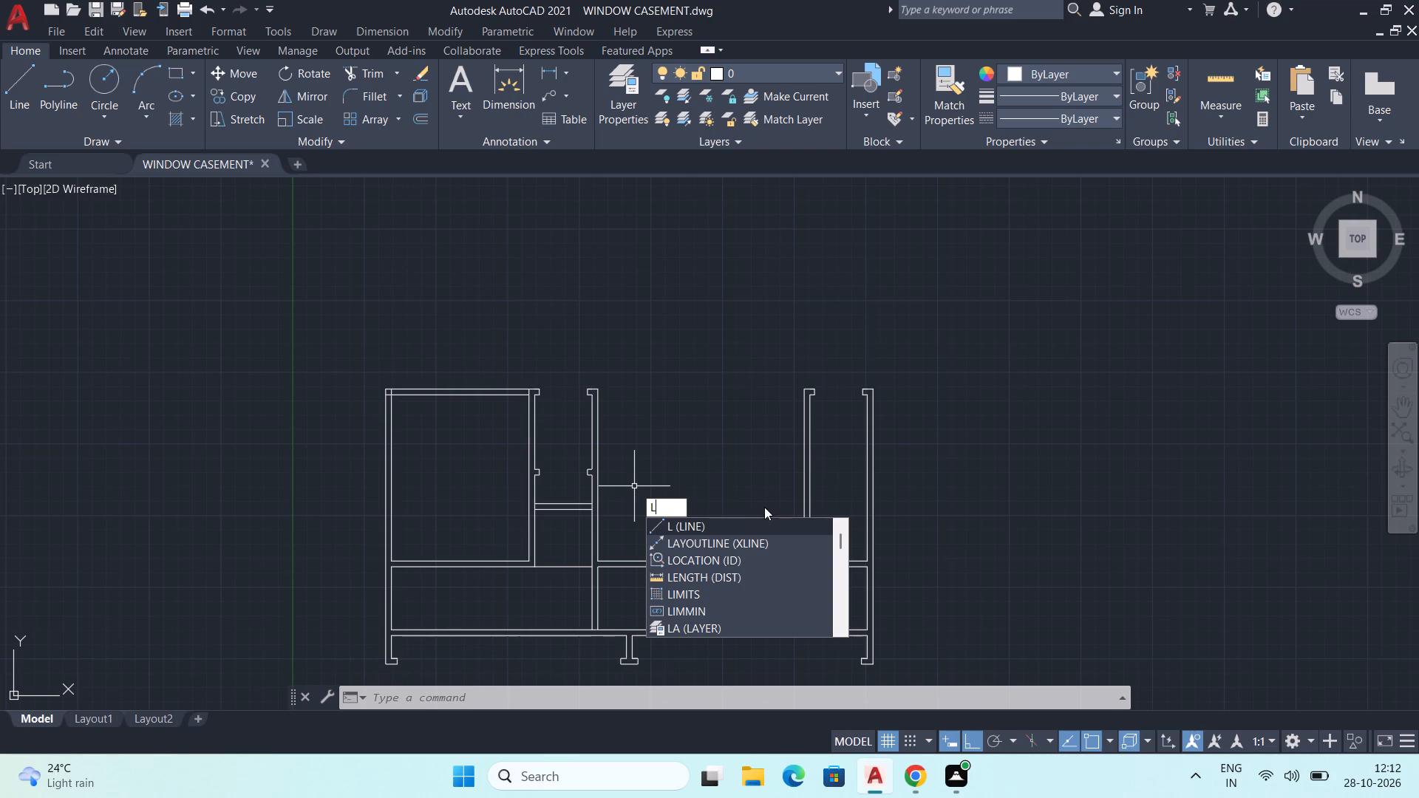
{"action": "key", "text": "Return"}
{"action": "scroll", "coordinate": [626, 537], "scroll_direction": "up", "scroll_amount": 2}
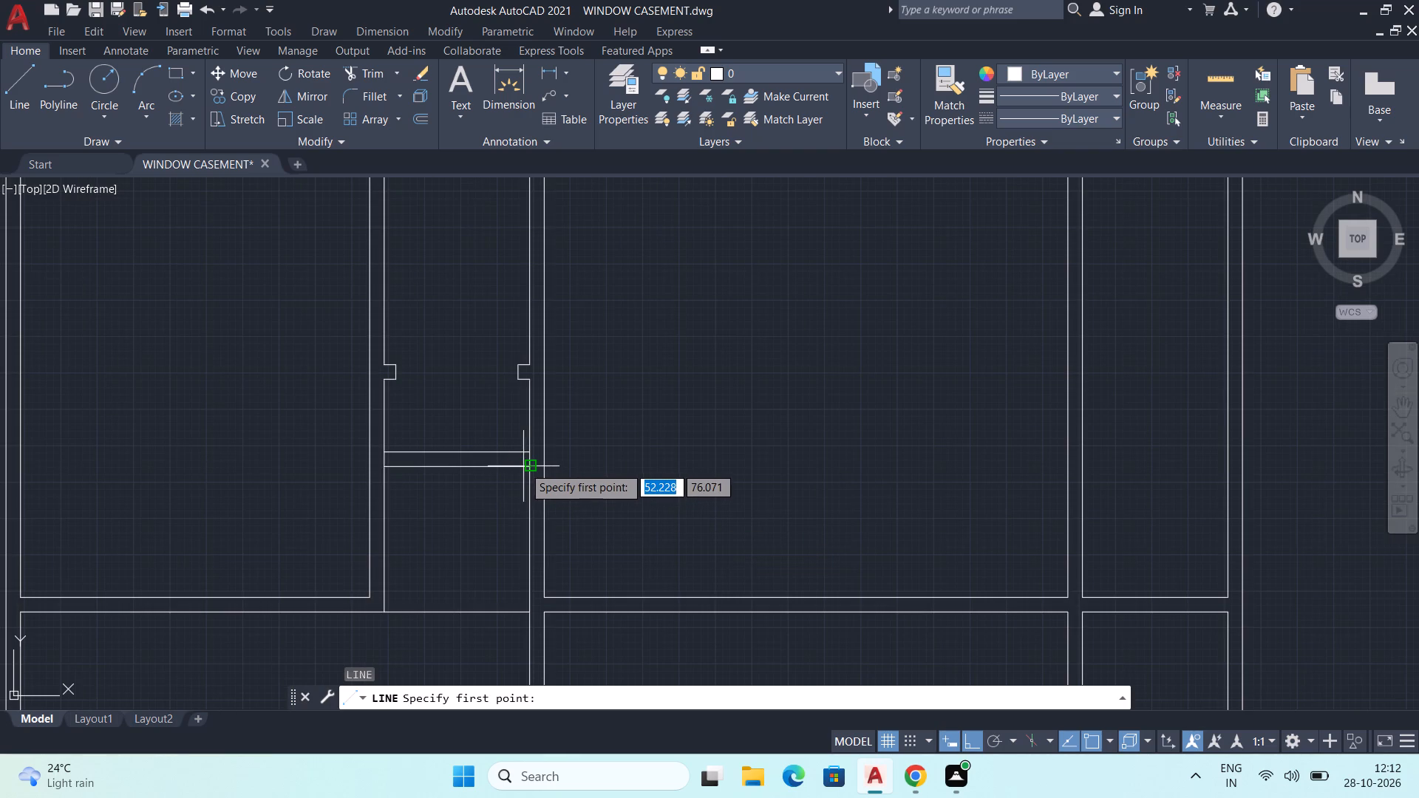
{"action": "left_click_drag", "start_coordinate": [534, 466], "coordinate": [547, 466]}
{"action": "middle_click_drag", "start_coordinate": [1047, 462], "coordinate": [909, 460]}
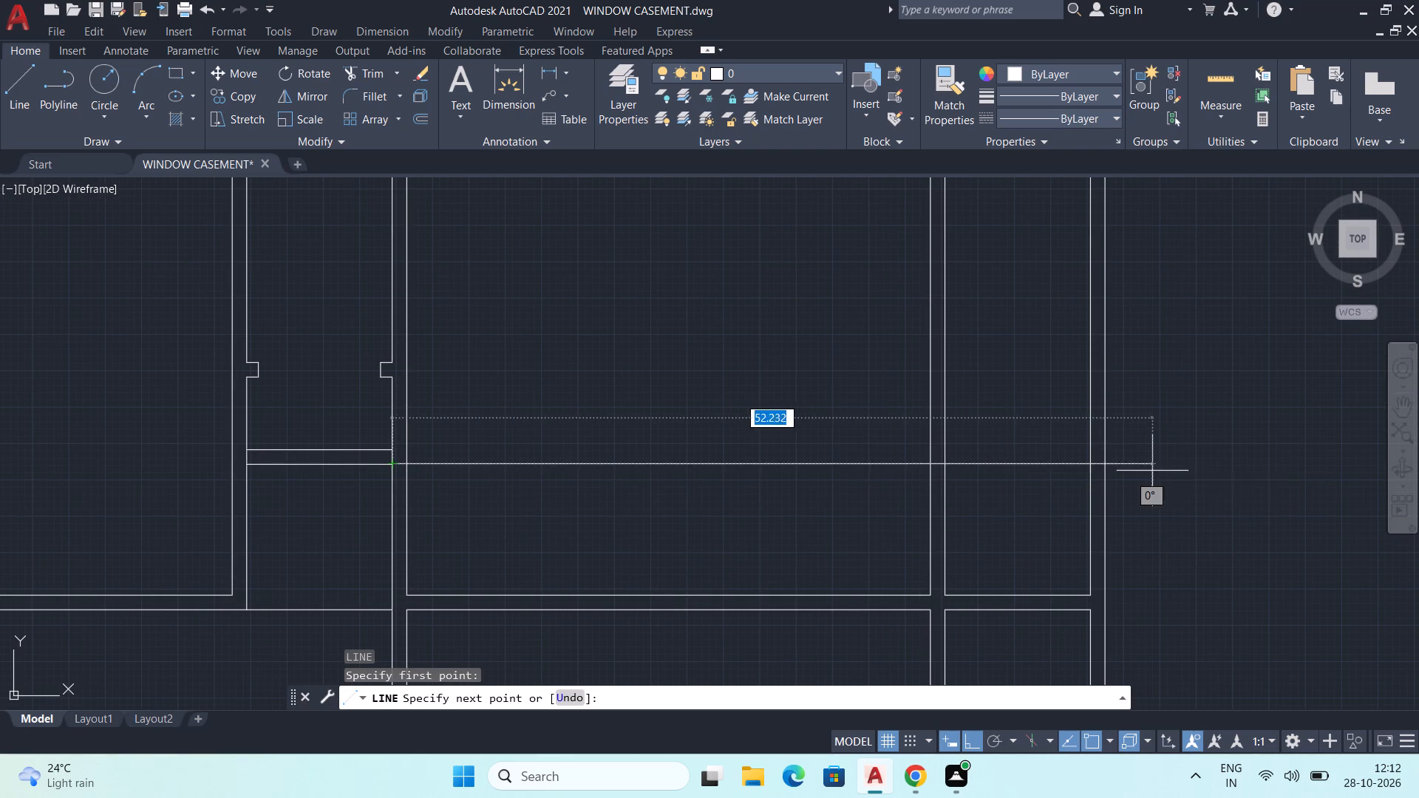
{"action": "left_click", "coordinate": [1100, 468]}
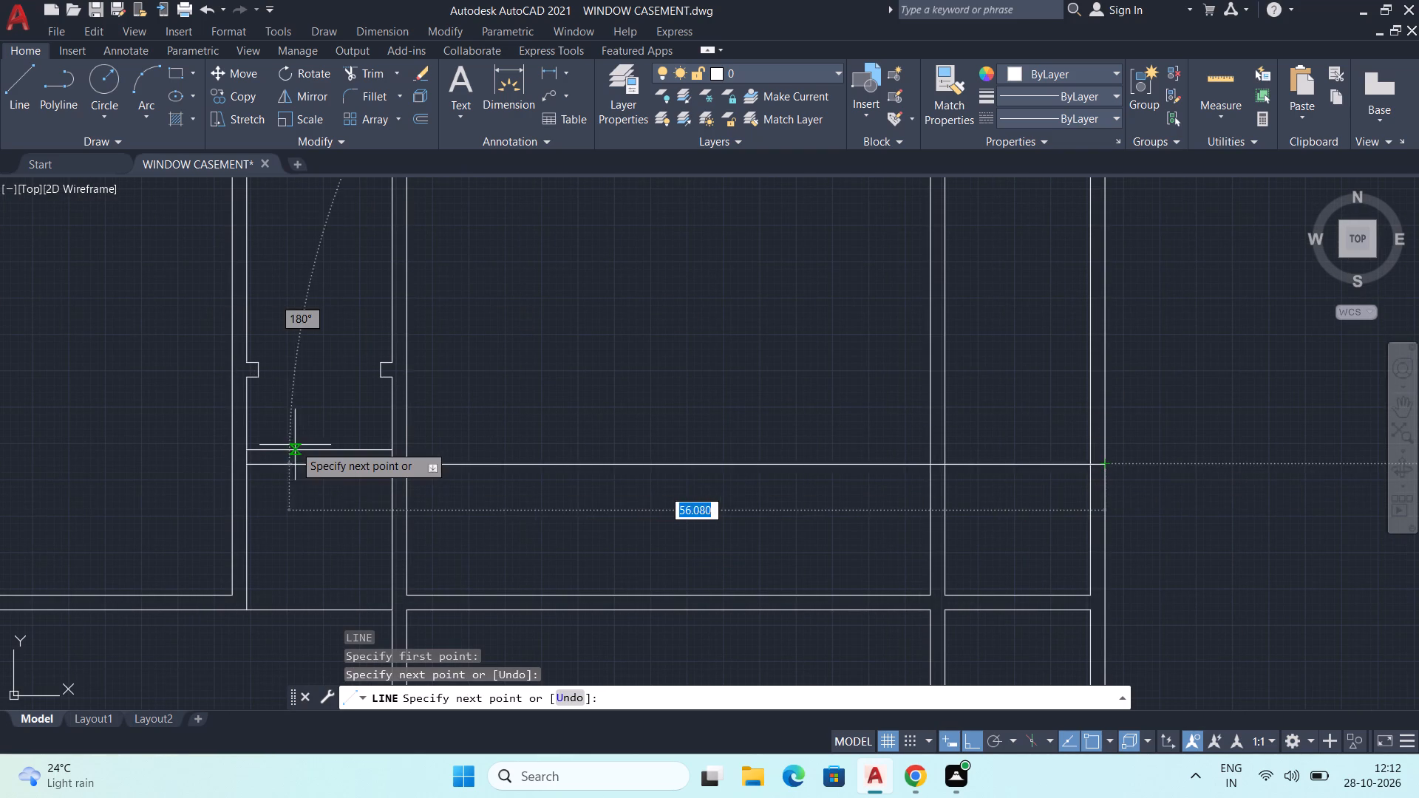
{"action": "key", "text": "Escape"}
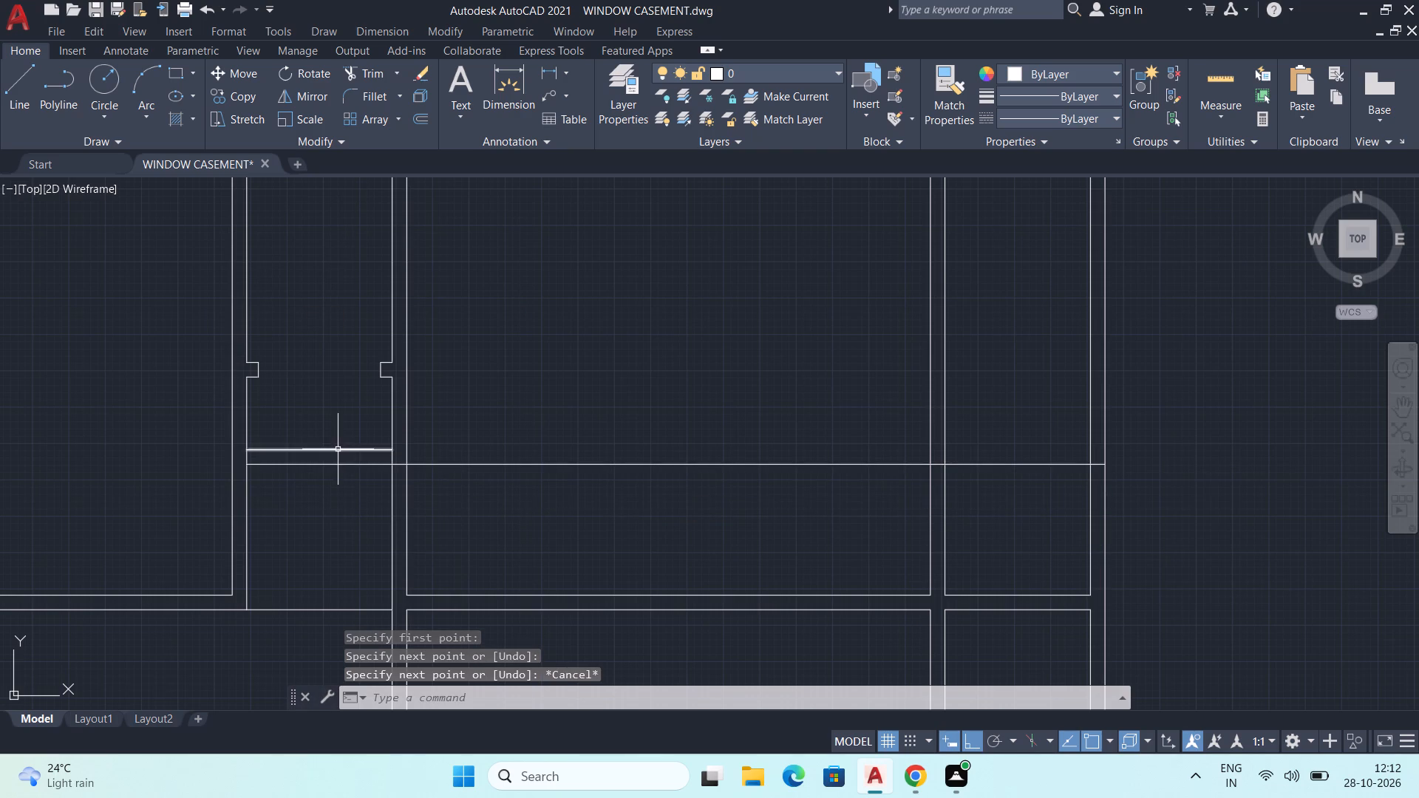
Stretch the lower crossbar's upper line 48 mm rightward to the right side wall's inner line.
{"action": "left_click", "coordinate": [338, 449]}
{"action": "left_click", "coordinate": [393, 450]}
{"action": "middle_click_drag", "start_coordinate": [845, 449], "coordinate": [671, 455]}
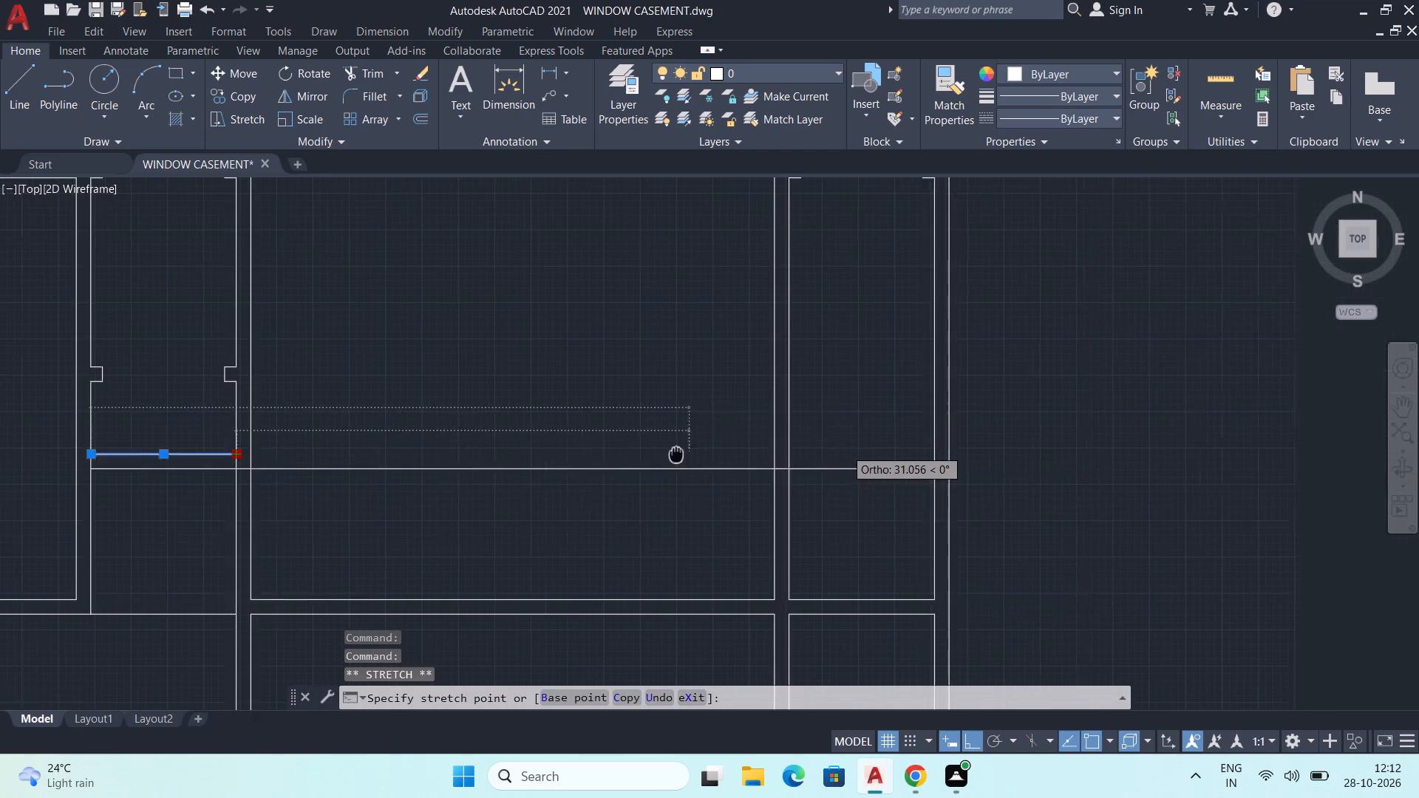
{"action": "middle_click_drag", "start_coordinate": [671, 455], "coordinate": [670, 455]}
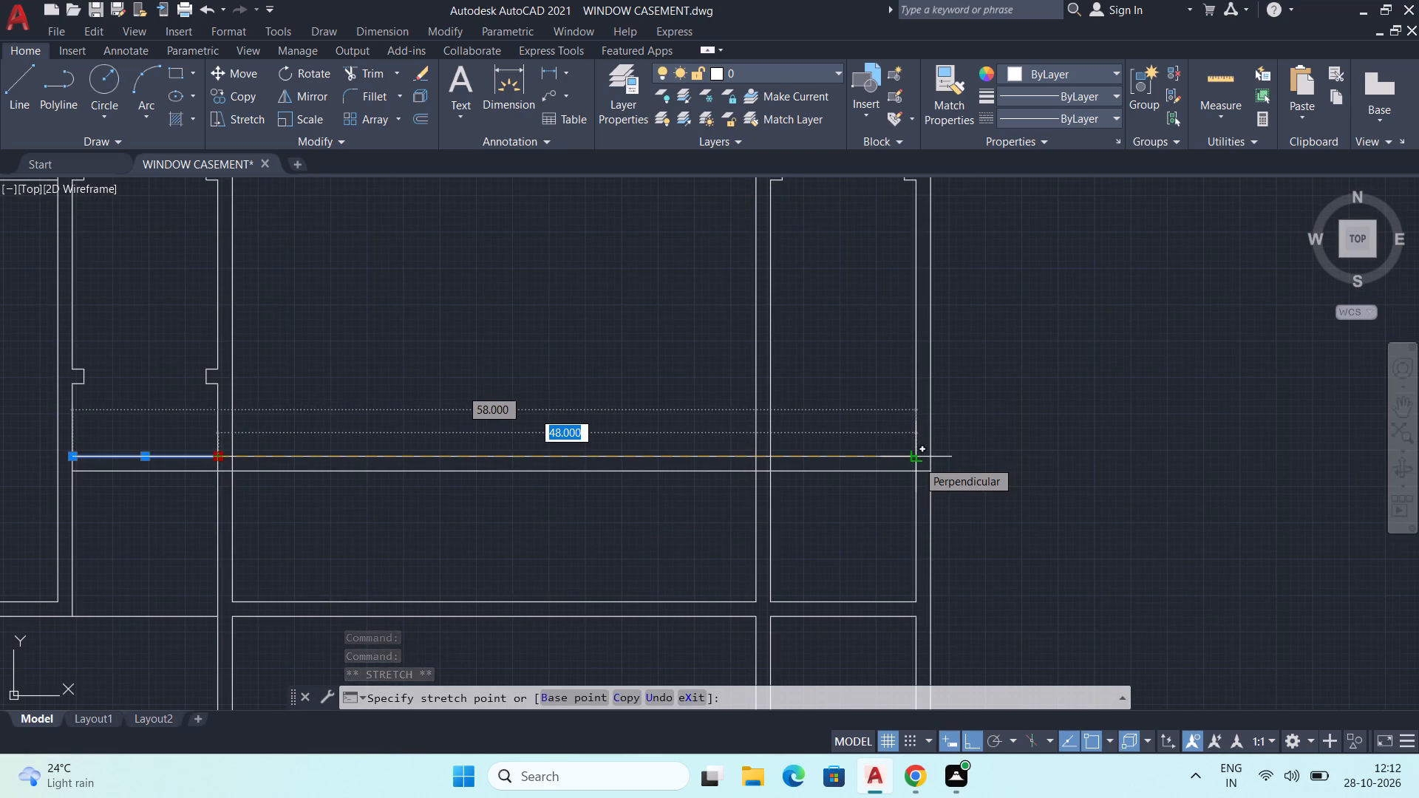
{"action": "left_click", "coordinate": [917, 460]}
{"action": "key", "text": "Escape"}
Stretch the bottom line of the middle web's stub 48 mm rightward to the right side wall's inner line.
{"action": "scroll", "coordinate": [209, 385], "scroll_direction": "up", "scroll_amount": 2}
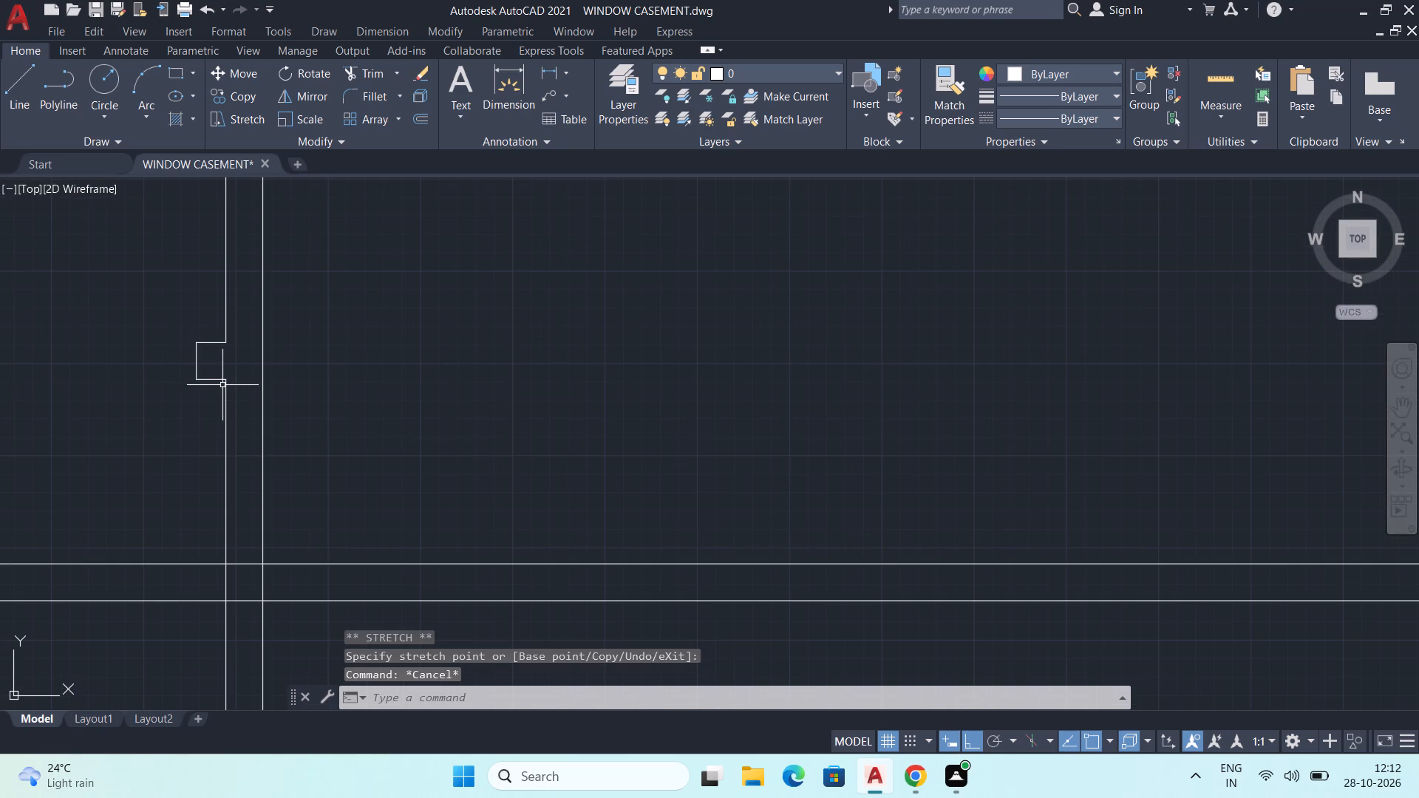
{"action": "left_click", "coordinate": [211, 381]}
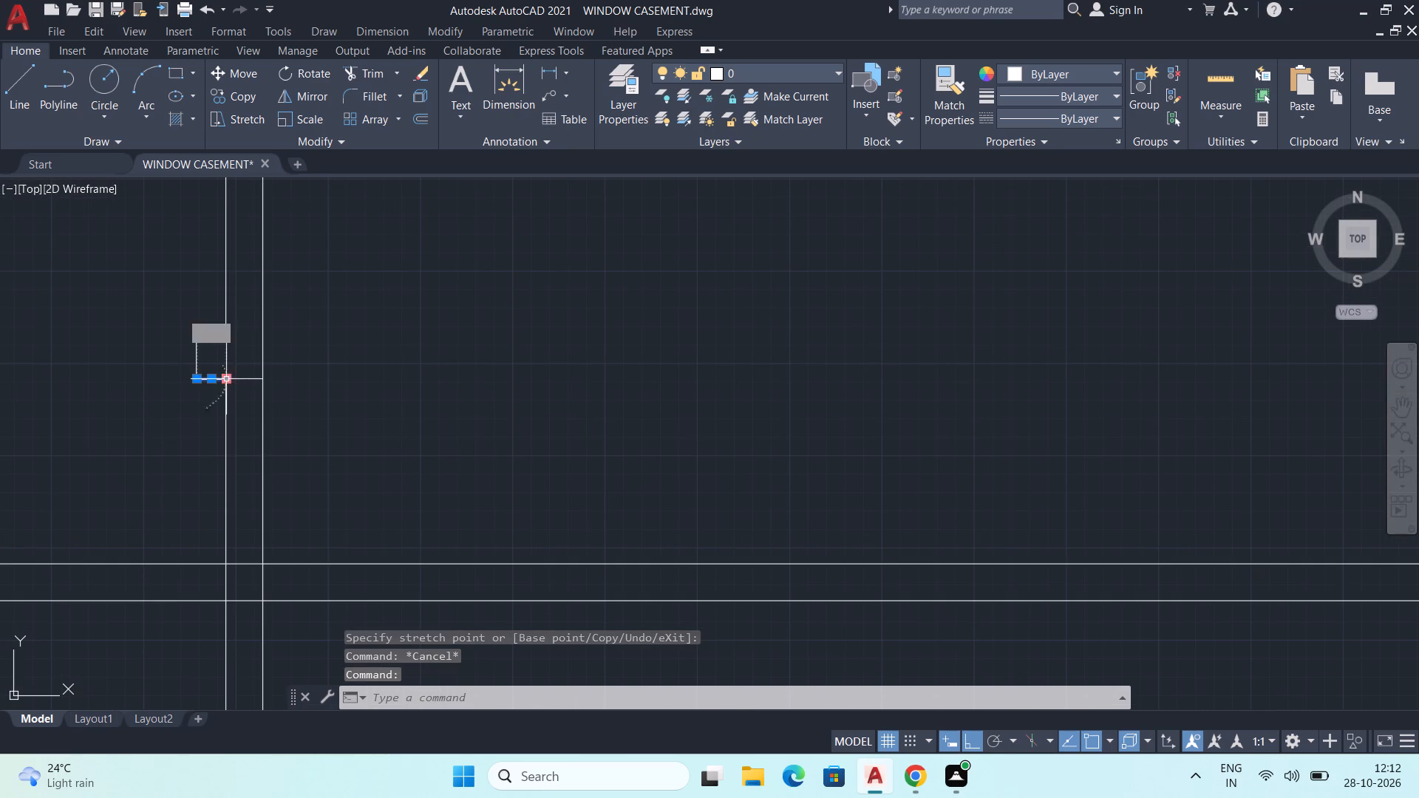
{"action": "left_click", "coordinate": [228, 381]}
{"action": "middle_click_drag", "start_coordinate": [741, 333], "coordinate": [315, 398]}
{"action": "scroll", "coordinate": [360, 390], "scroll_direction": "down", "scroll_amount": 2}
{"action": "middle_click_drag", "start_coordinate": [667, 456], "coordinate": [521, 438]}
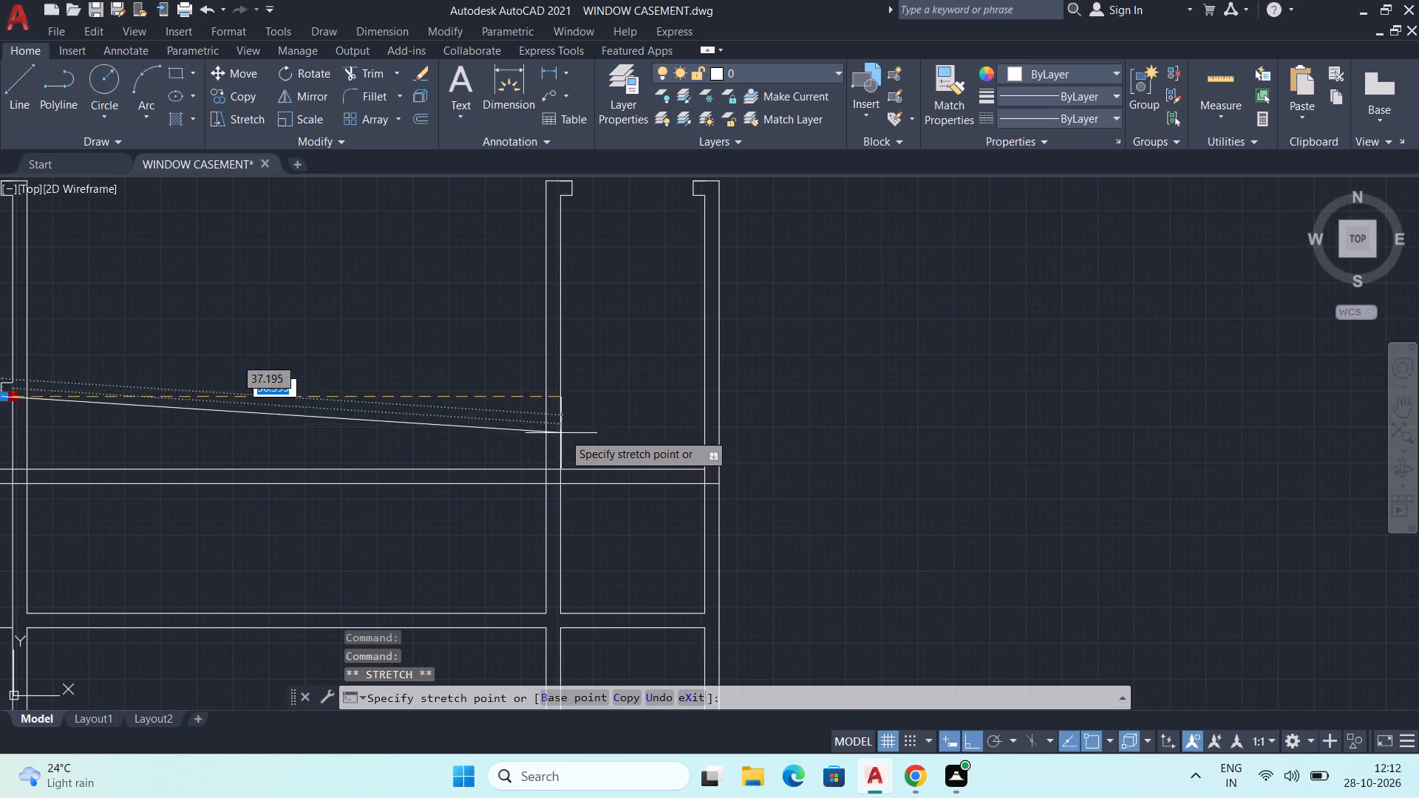
{"action": "scroll", "coordinate": [569, 432], "scroll_direction": "up", "scroll_amount": 2}
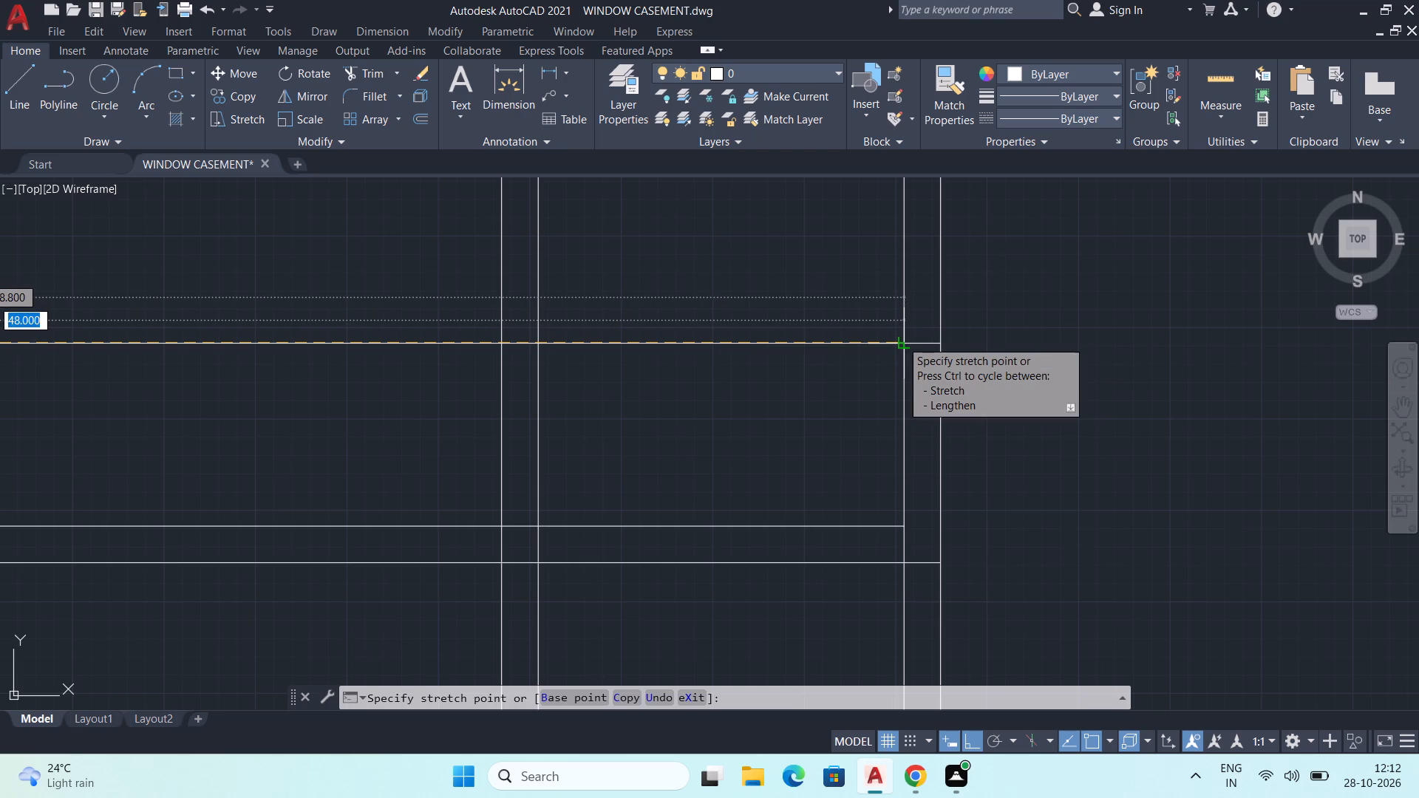
{"action": "left_click", "coordinate": [901, 340]}
{"action": "key", "text": "Escape"}
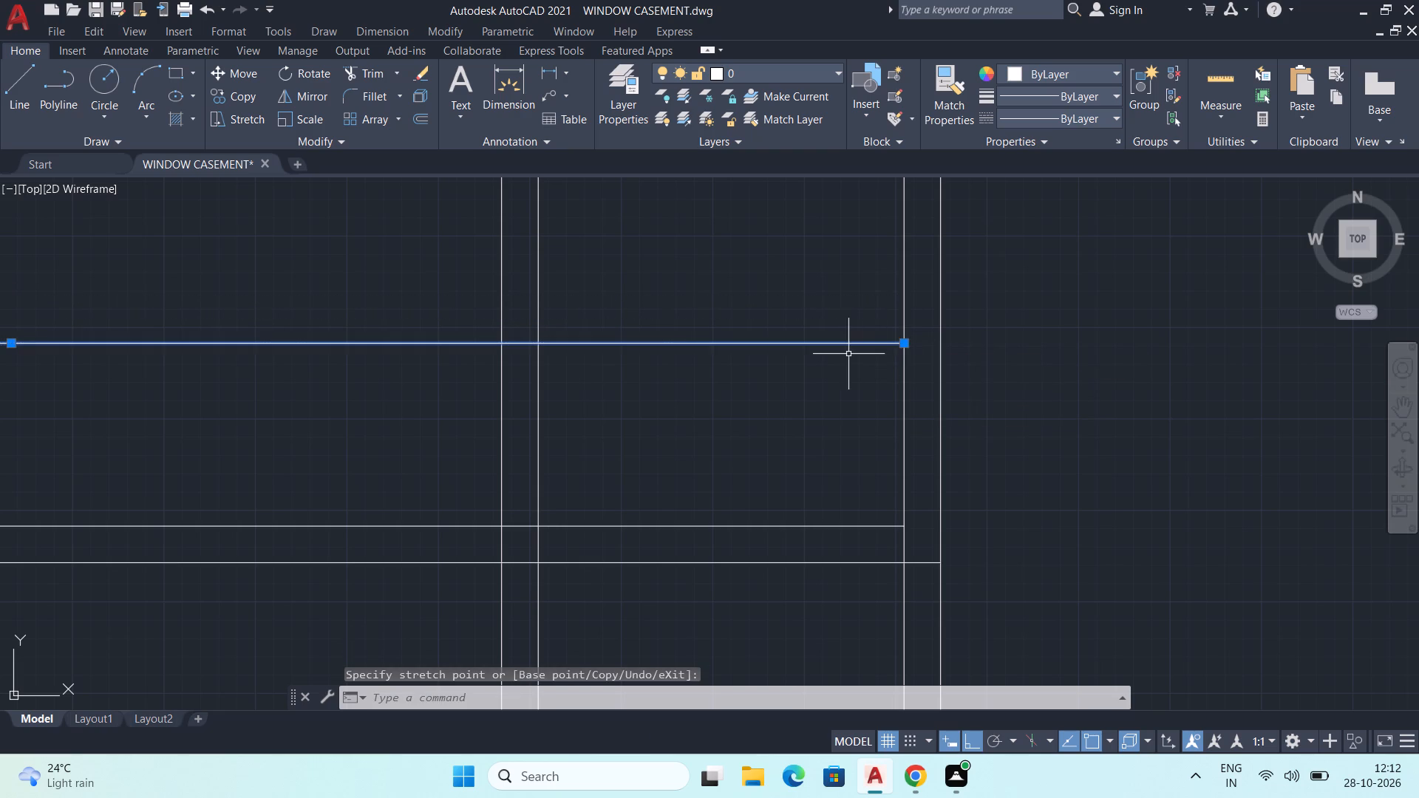
{"action": "key", "text": "Escape"}
Offset the stretched stub line 1 mm upward to form the upper crossbar between the middle web and right side wall.
{"action": "scroll", "coordinate": [841, 355], "scroll_direction": "down", "scroll_amount": 2}
{"action": "middle_click_drag", "start_coordinate": [808, 391], "coordinate": [893, 420]}
{"action": "middle_click_drag", "start_coordinate": [893, 420], "coordinate": [813, 421]}
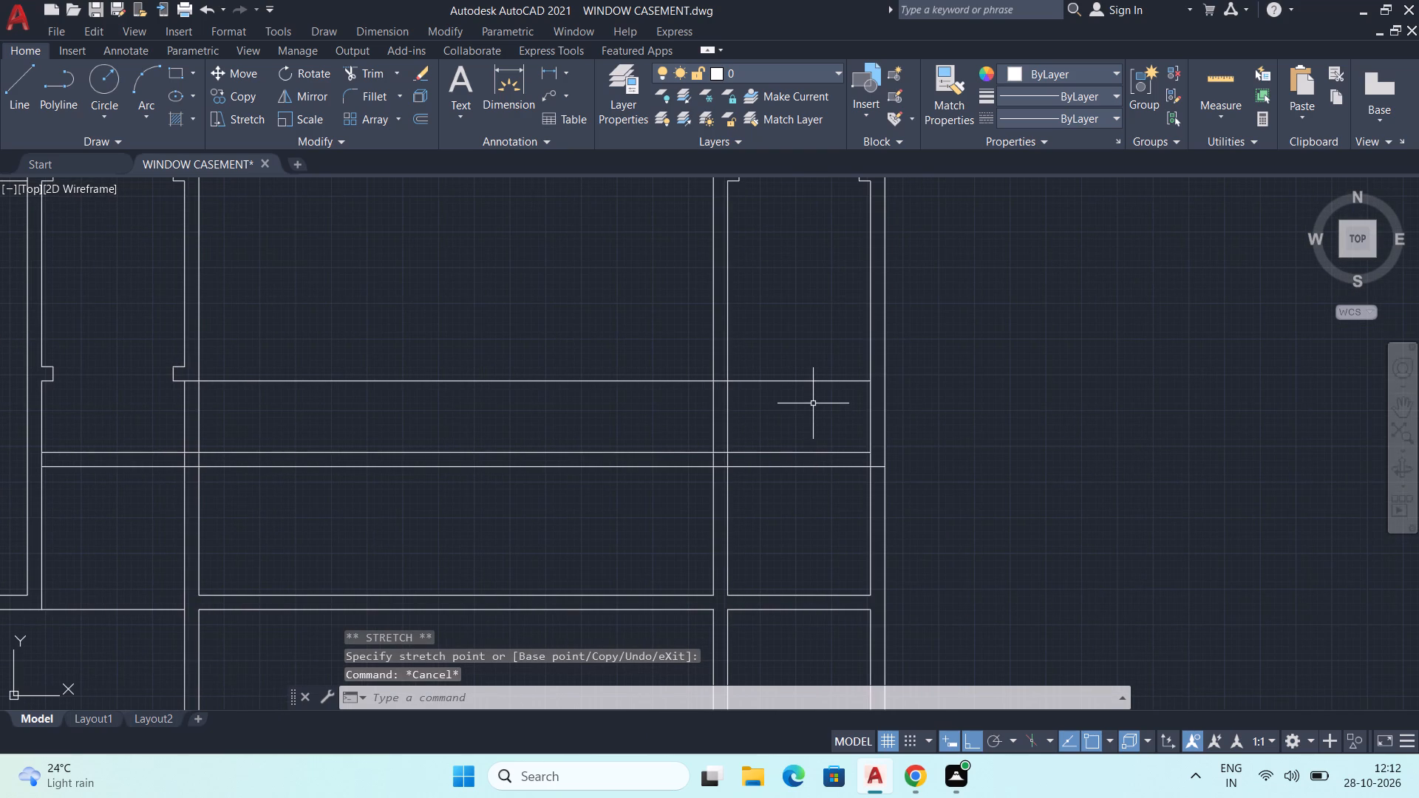
{"action": "type", "text": "OFF"}
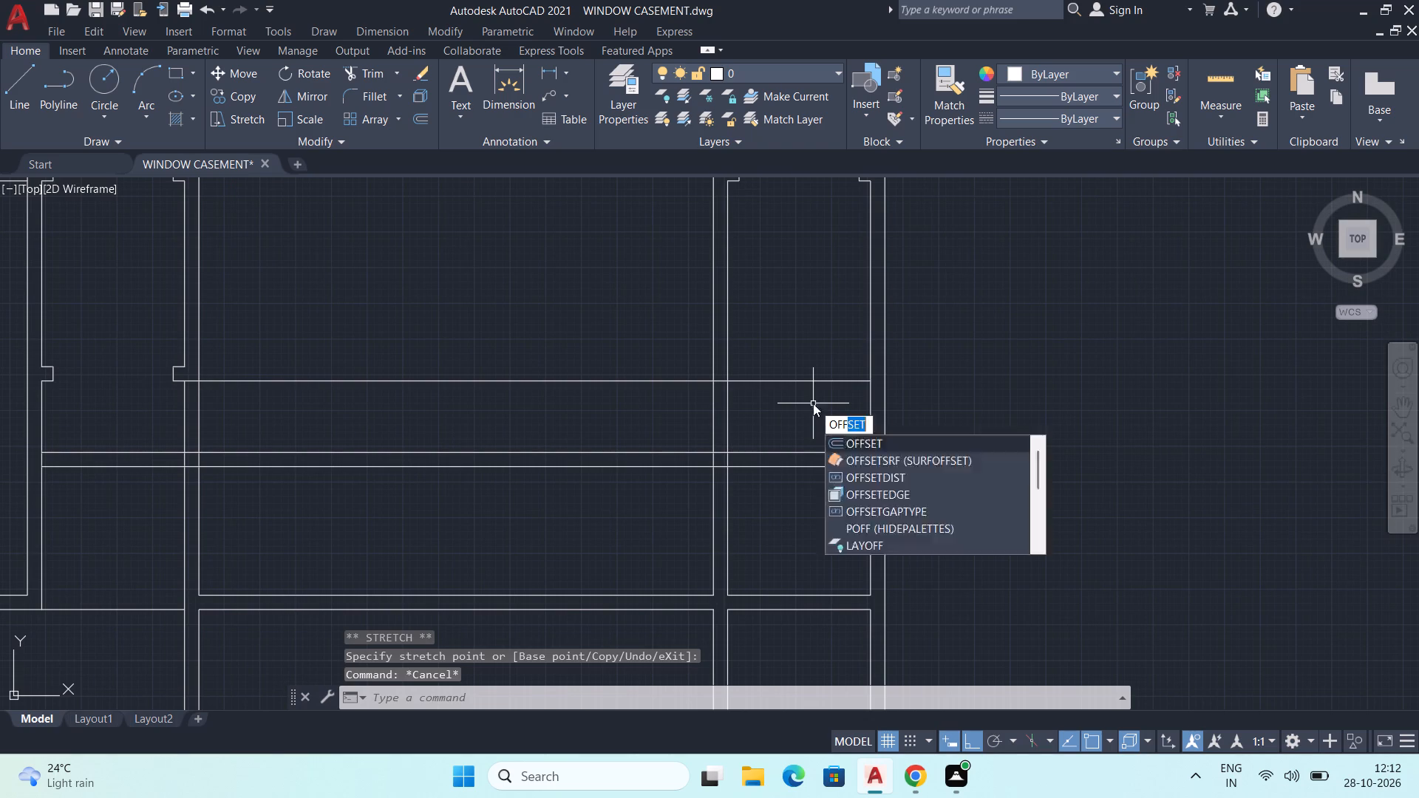
{"action": "key", "text": "Return"}
{"action": "key", "text": "1"}
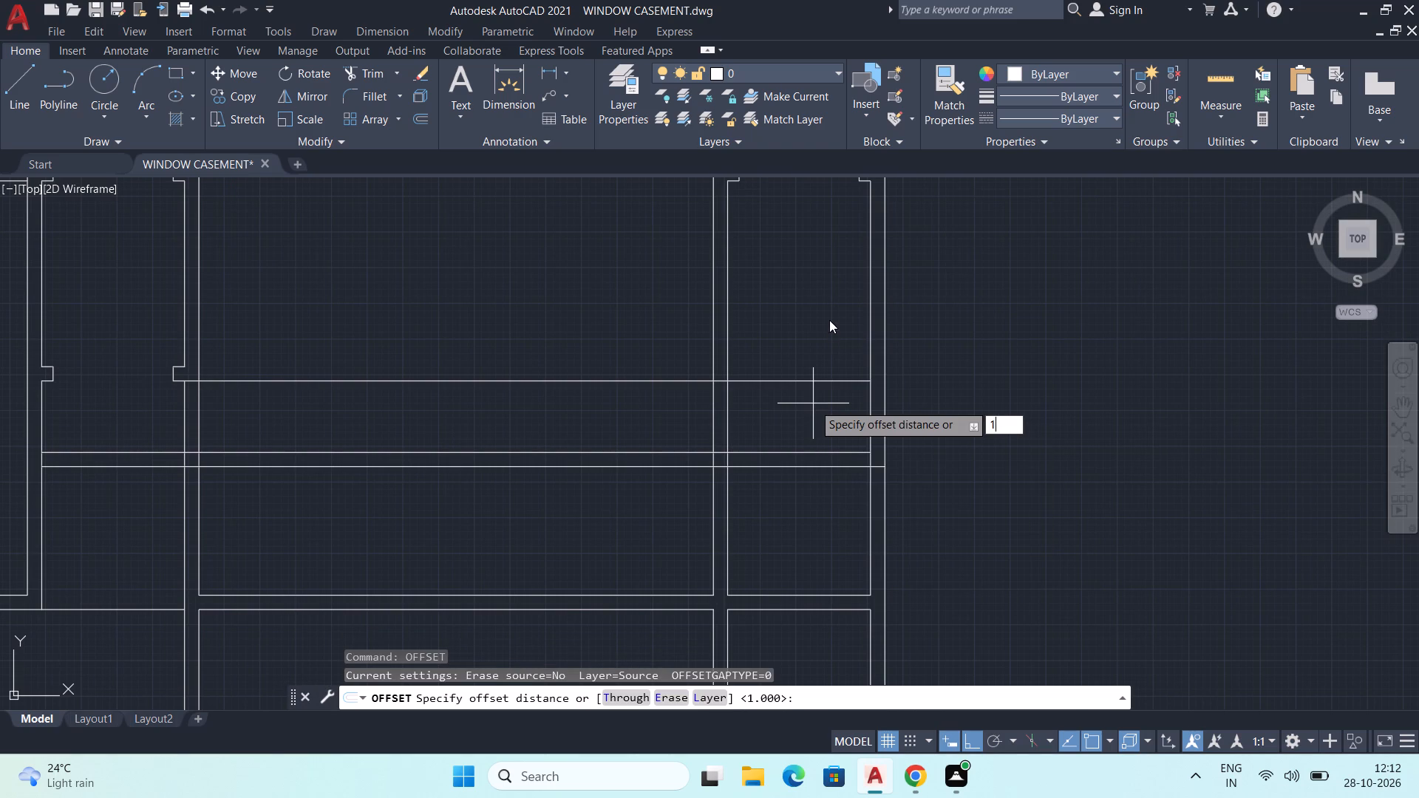
{"action": "key", "text": "Return"}
{"action": "left_click", "coordinate": [797, 379]}
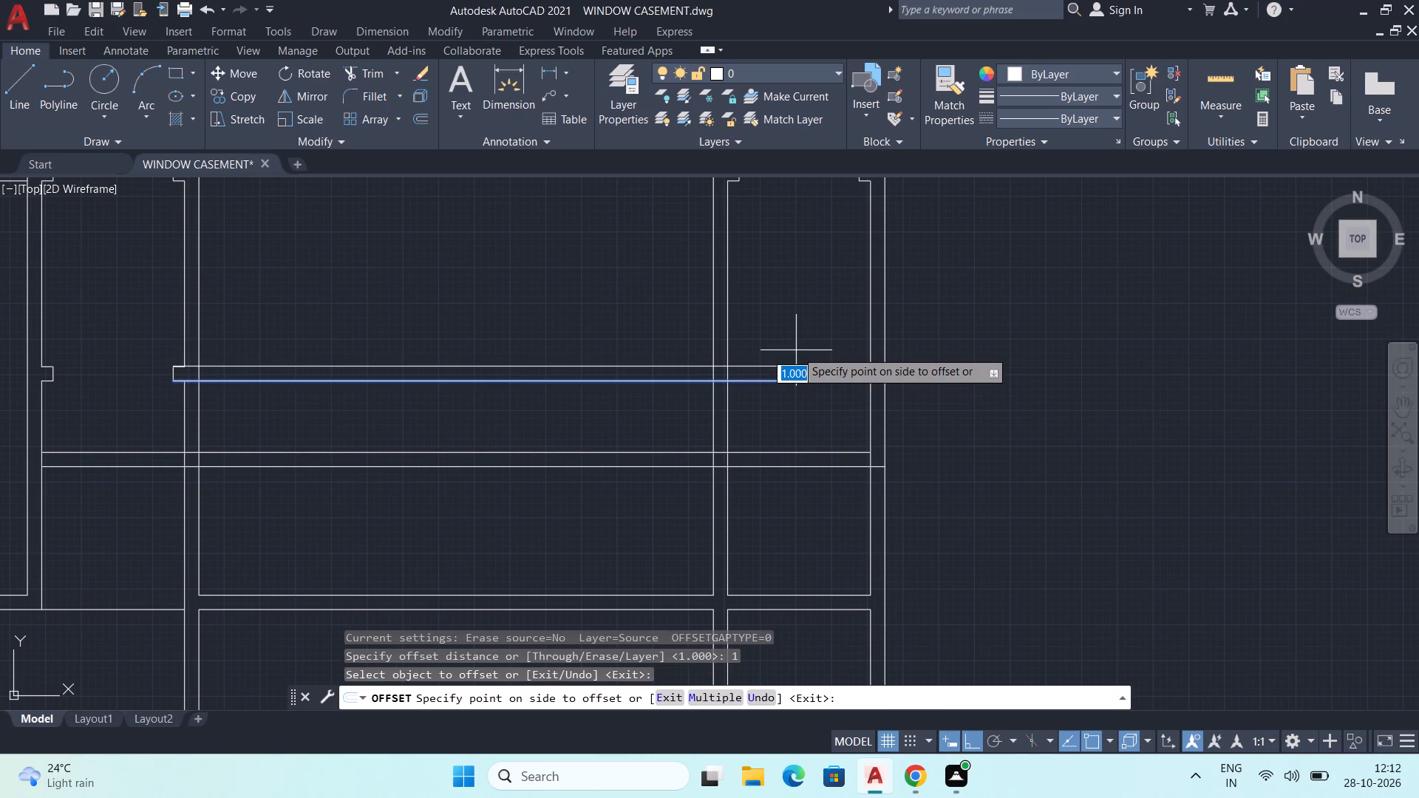
{"action": "left_click", "coordinate": [796, 350]}
{"action": "scroll", "coordinate": [51, 366], "scroll_direction": "up", "scroll_amount": 3}
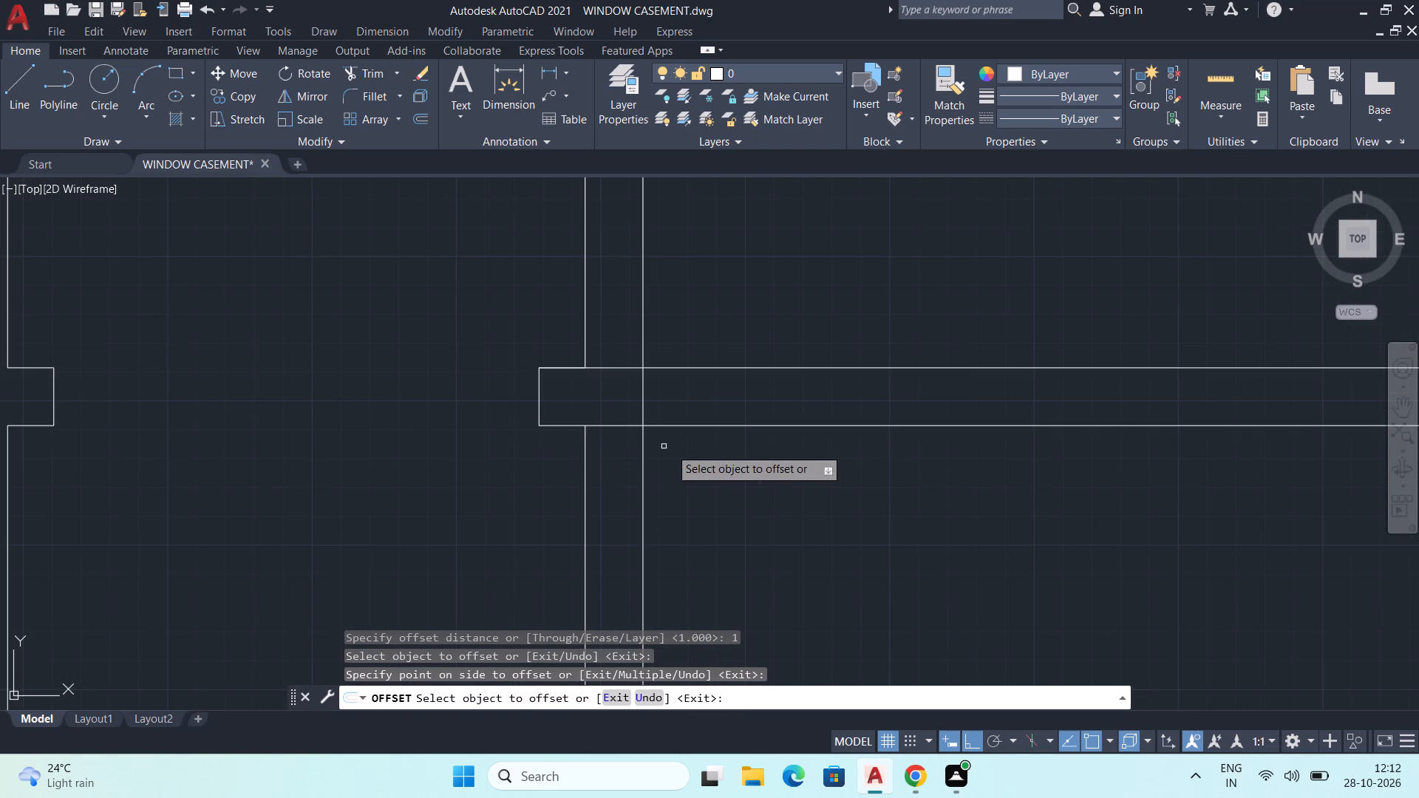
{"action": "key", "text": "space"}
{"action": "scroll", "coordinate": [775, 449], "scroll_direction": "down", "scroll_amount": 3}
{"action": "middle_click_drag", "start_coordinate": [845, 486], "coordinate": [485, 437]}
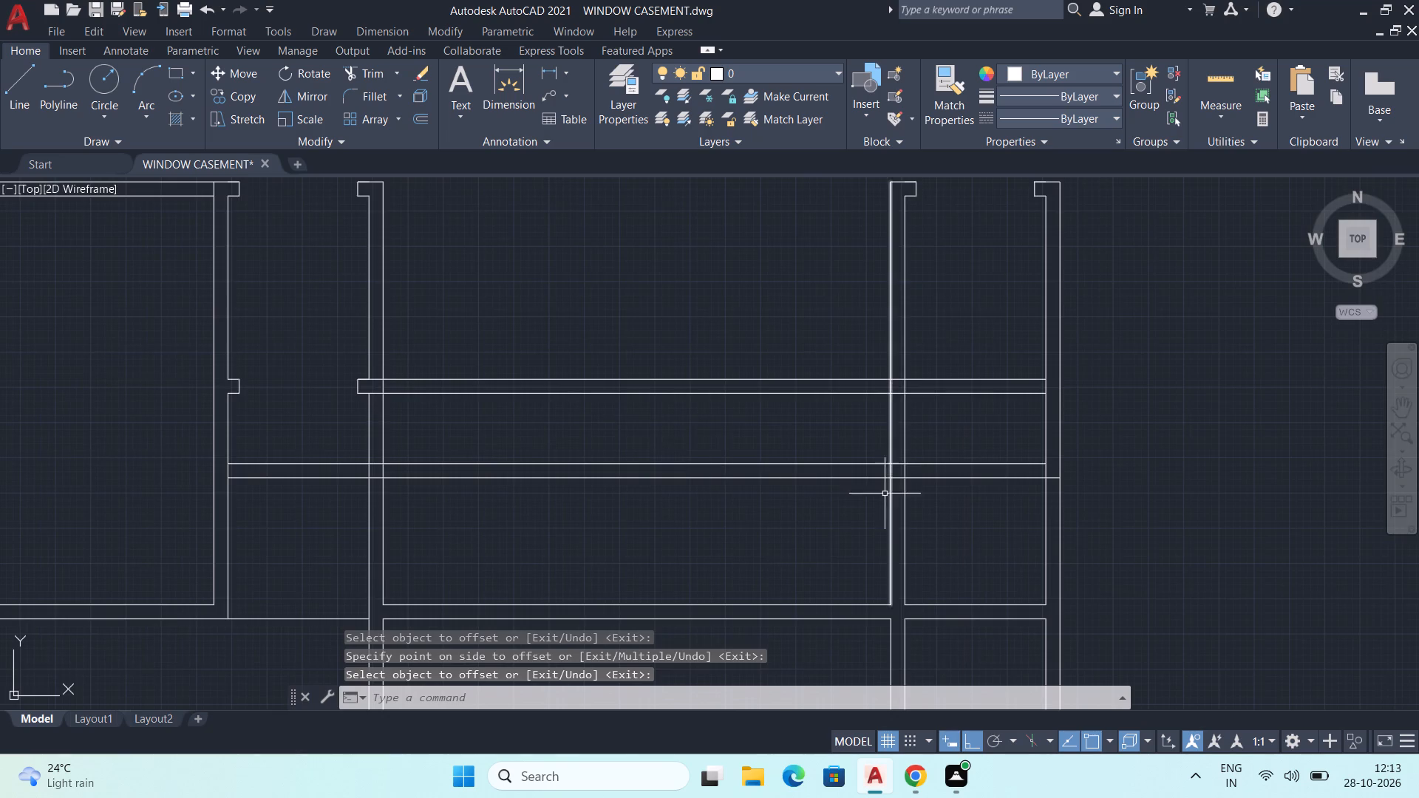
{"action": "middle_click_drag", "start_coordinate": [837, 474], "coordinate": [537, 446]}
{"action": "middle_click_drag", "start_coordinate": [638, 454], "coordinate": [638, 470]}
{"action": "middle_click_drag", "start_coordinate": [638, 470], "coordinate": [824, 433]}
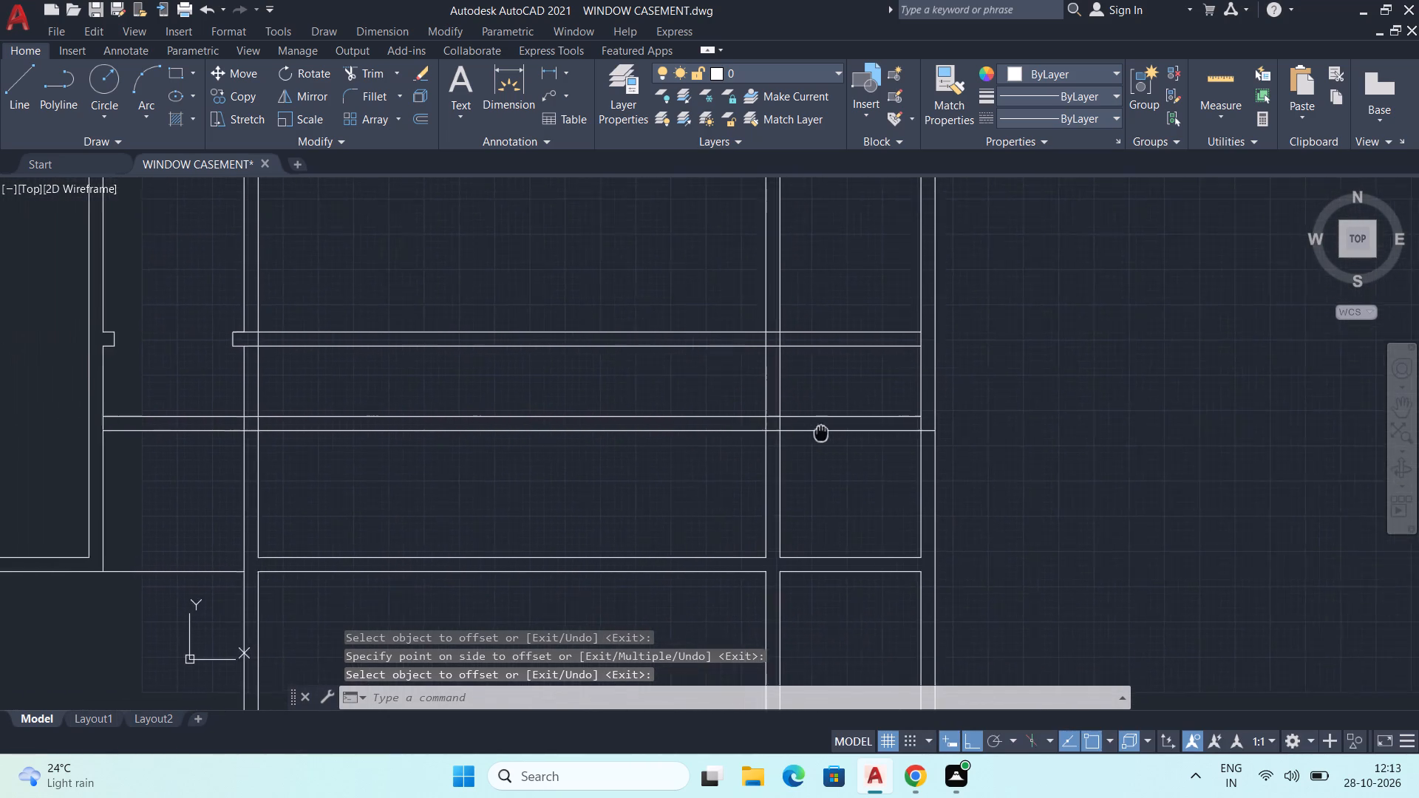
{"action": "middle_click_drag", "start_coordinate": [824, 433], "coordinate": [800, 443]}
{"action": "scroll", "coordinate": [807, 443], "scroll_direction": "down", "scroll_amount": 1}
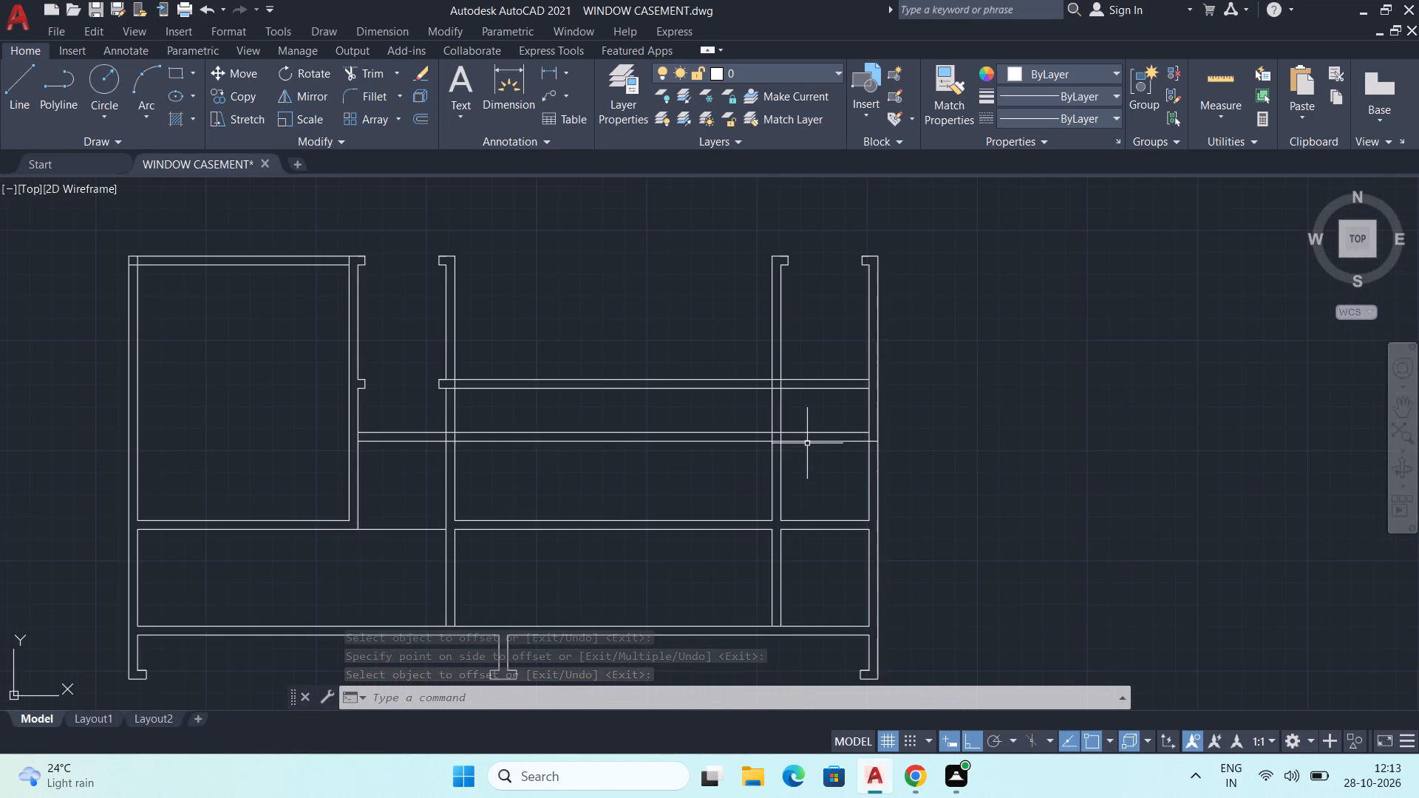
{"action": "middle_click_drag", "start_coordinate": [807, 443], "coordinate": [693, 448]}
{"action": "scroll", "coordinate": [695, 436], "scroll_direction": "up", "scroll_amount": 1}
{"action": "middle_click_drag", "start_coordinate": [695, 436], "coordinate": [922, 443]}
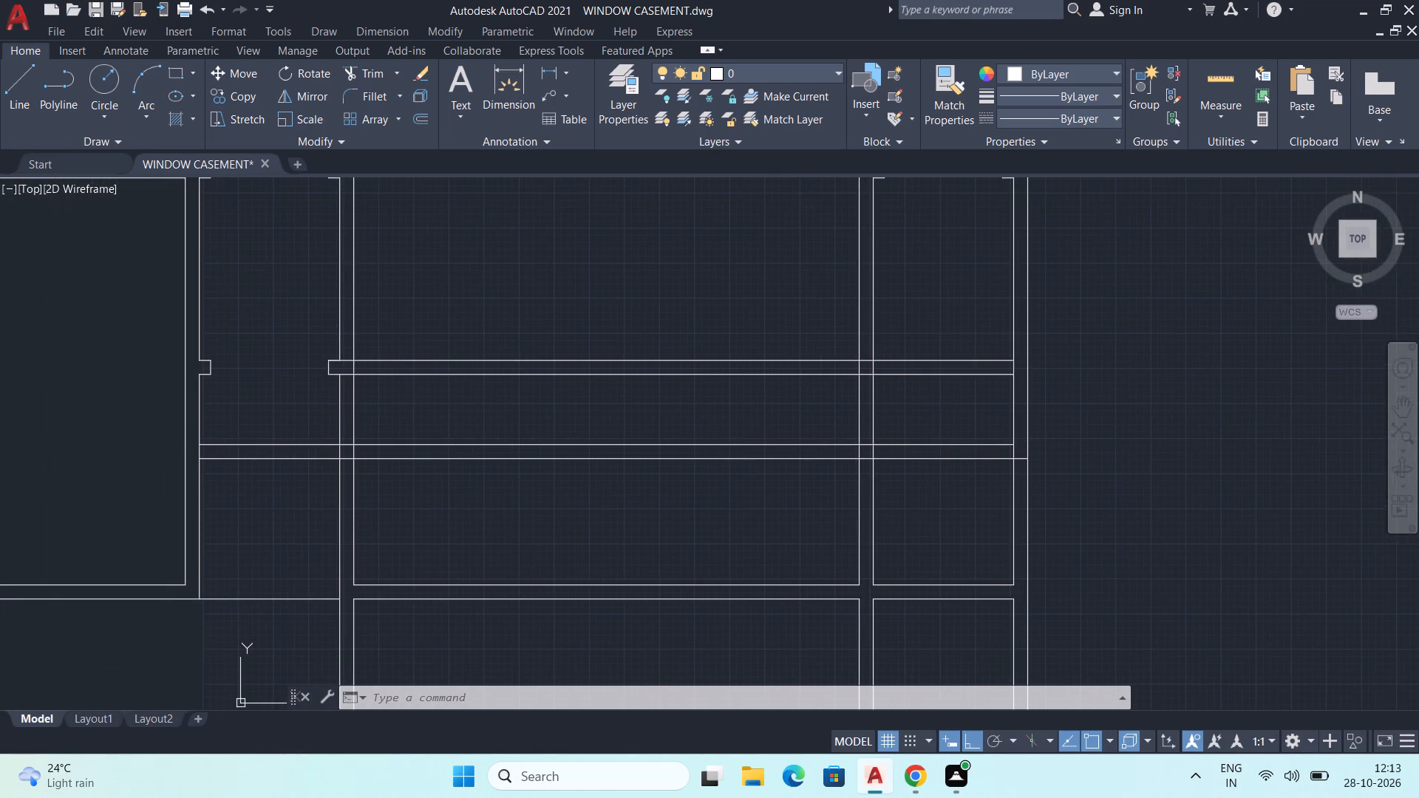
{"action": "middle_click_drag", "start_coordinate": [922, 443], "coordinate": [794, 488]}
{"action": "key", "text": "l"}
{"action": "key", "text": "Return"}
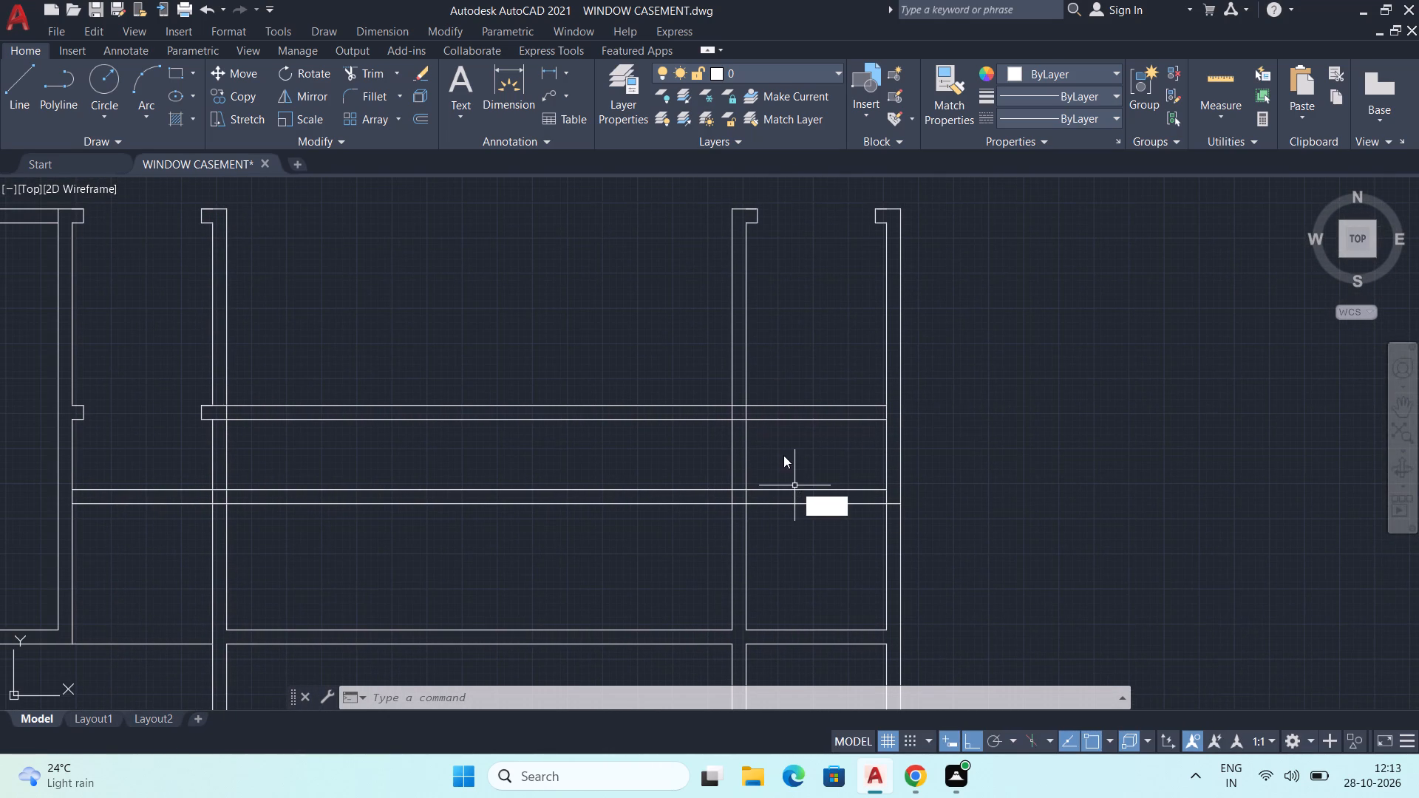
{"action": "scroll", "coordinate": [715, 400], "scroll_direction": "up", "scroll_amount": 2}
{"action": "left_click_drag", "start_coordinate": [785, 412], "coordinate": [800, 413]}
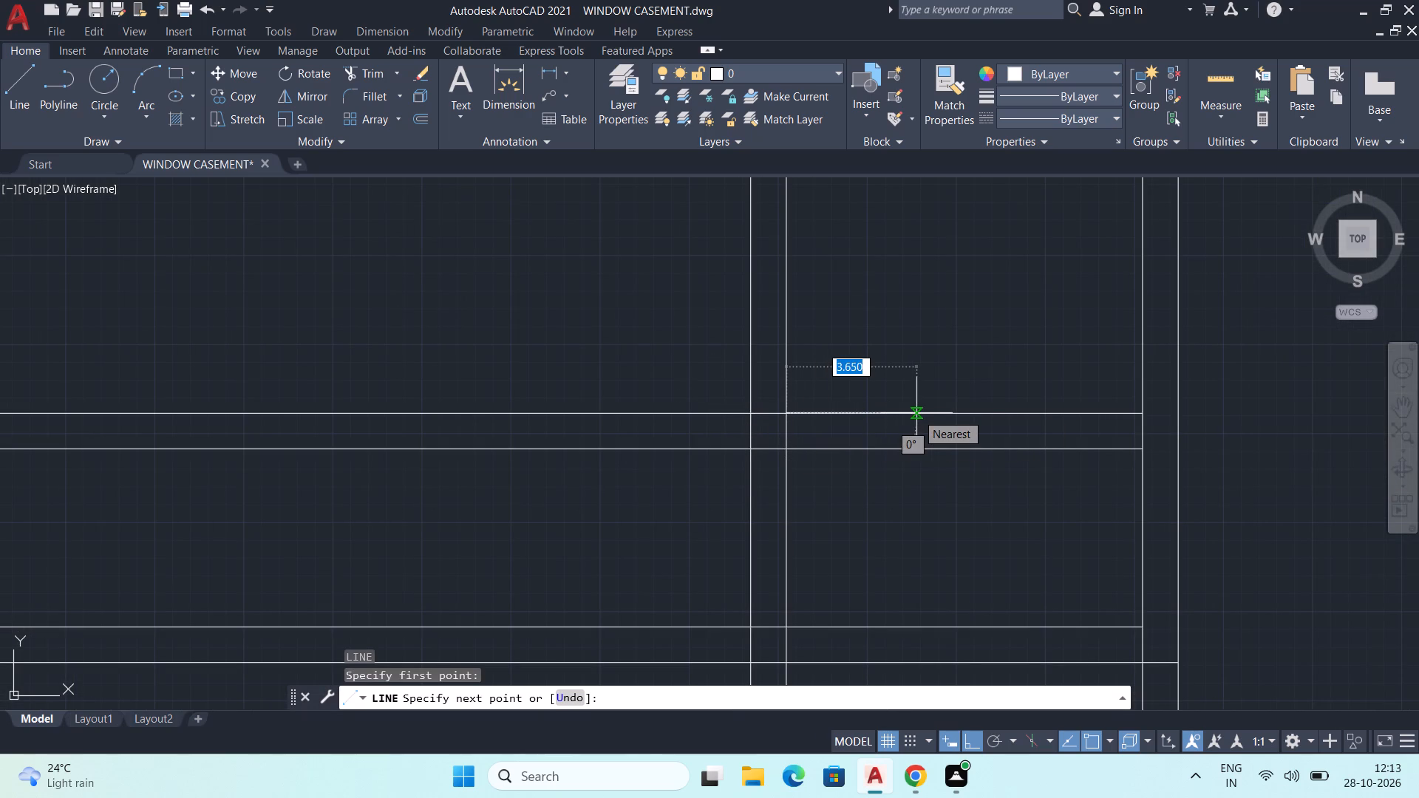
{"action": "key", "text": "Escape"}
Stretch the end line of the right web's top lip downward to the upper crossbar's bottom line.
{"action": "scroll", "coordinate": [959, 389], "scroll_direction": "down", "scroll_amount": 2}
{"action": "middle_click_drag", "start_coordinate": [958, 389], "coordinate": [931, 474]}
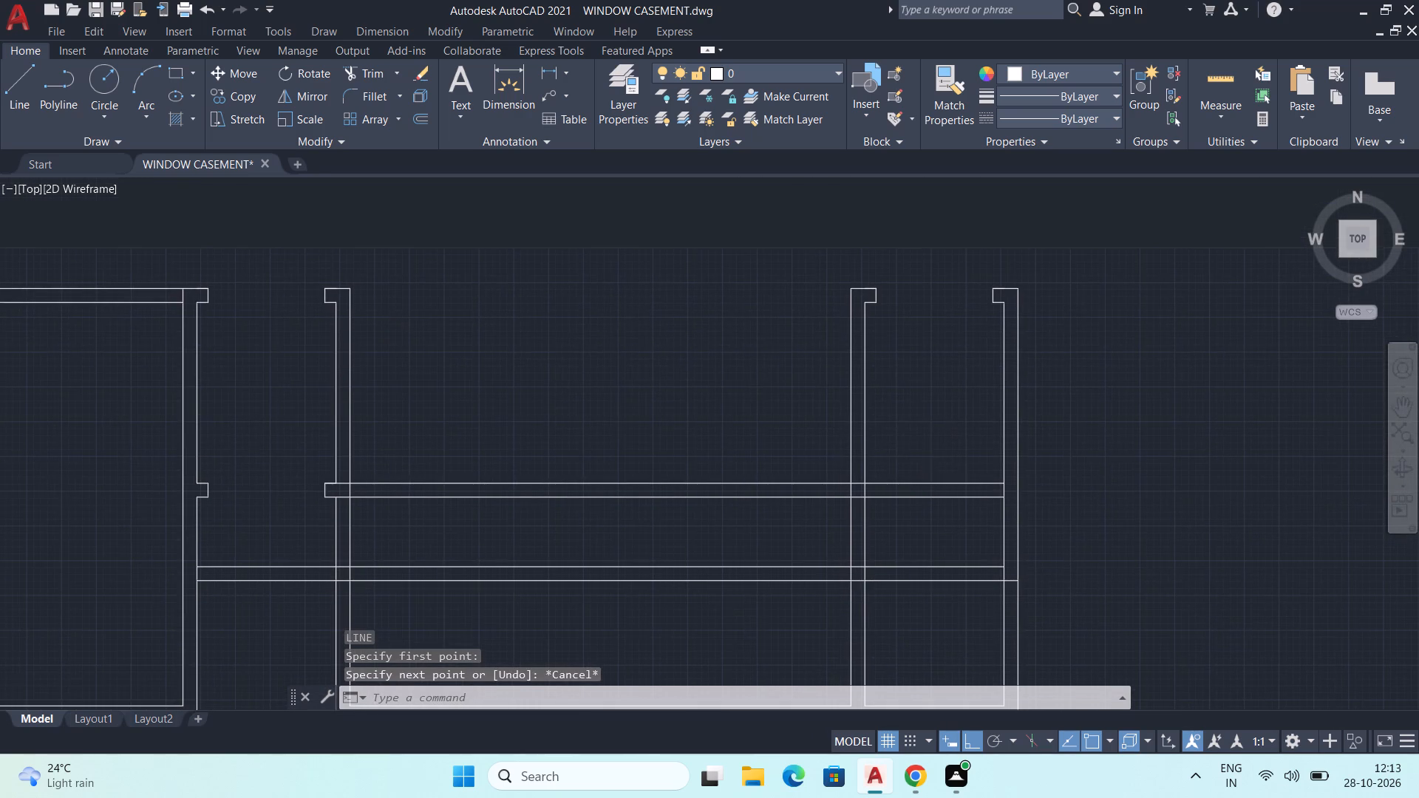
{"action": "middle_click_drag", "start_coordinate": [892, 402], "coordinate": [886, 443]}
{"action": "scroll", "coordinate": [871, 403], "scroll_direction": "up", "scroll_amount": 2}
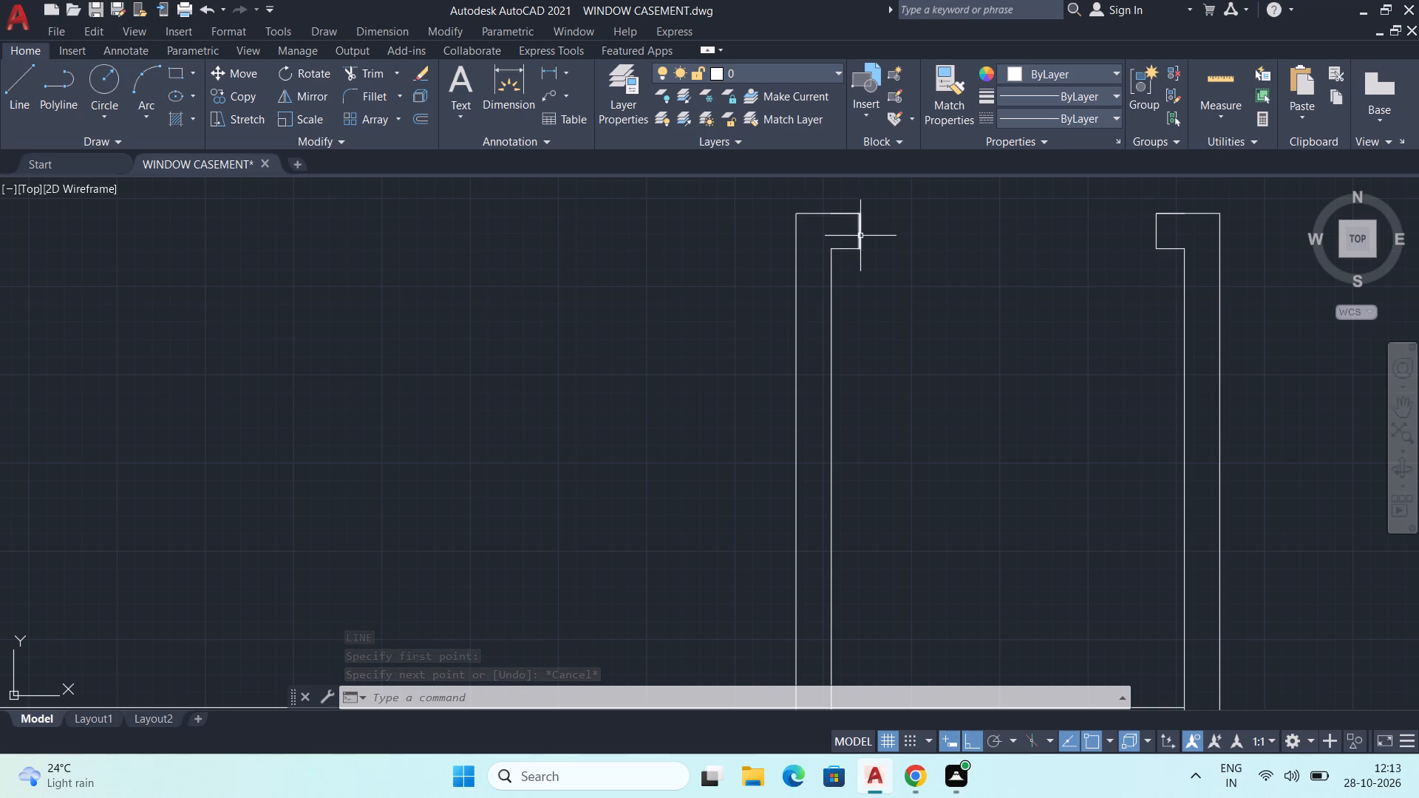
{"action": "left_click", "coordinate": [860, 236]}
{"action": "scroll", "coordinate": [860, 255], "scroll_direction": "up", "scroll_amount": 2}
{"action": "left_click", "coordinate": [854, 241]}
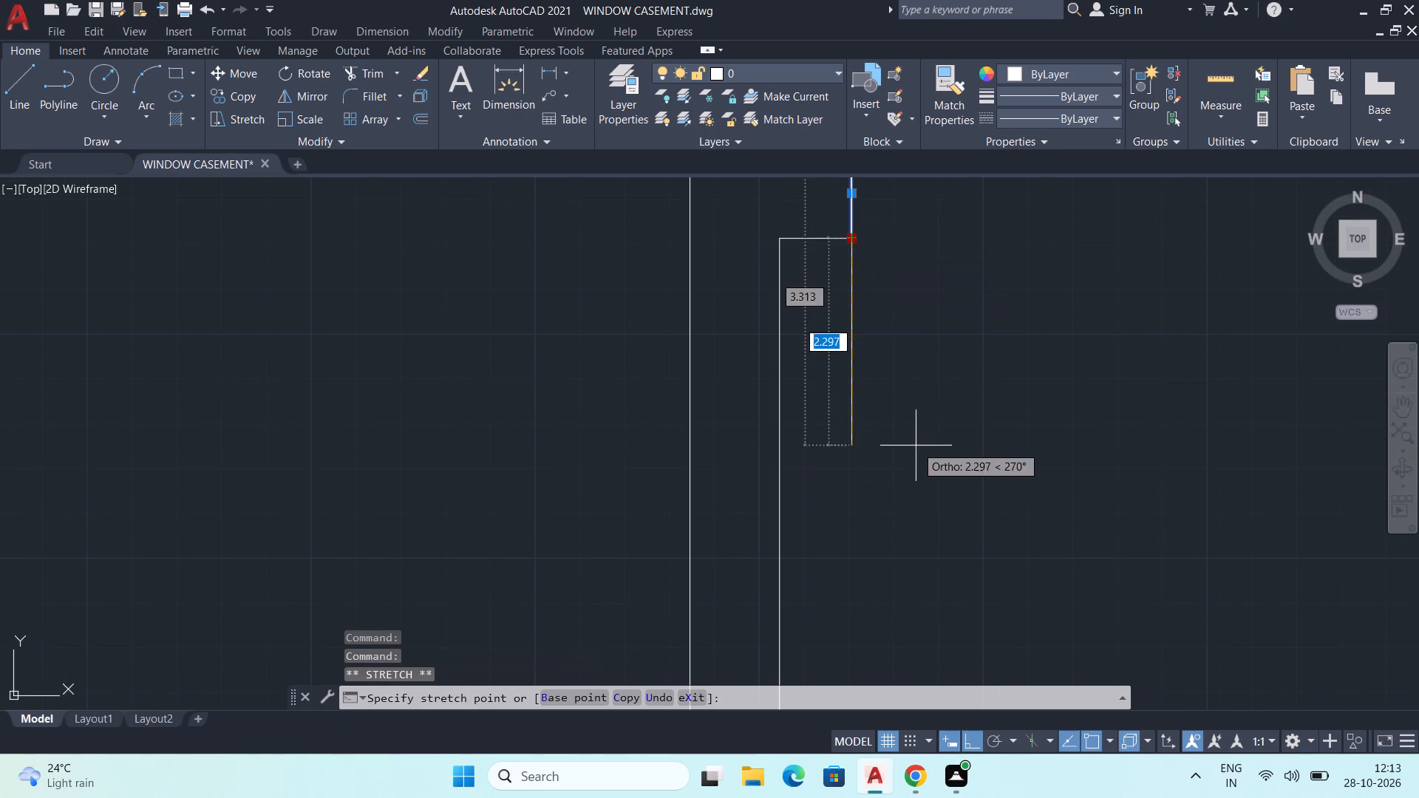
{"action": "middle_click_drag", "start_coordinate": [918, 451], "coordinate": [897, 351]}
{"action": "scroll", "coordinate": [899, 333], "scroll_direction": "down", "scroll_amount": 2}
{"action": "middle_click_drag", "start_coordinate": [891, 485], "coordinate": [874, 226]}
{"action": "middle_click_drag", "start_coordinate": [891, 385], "coordinate": [898, 236]}
{"action": "scroll", "coordinate": [836, 368], "scroll_direction": "up", "scroll_amount": 3}
{"action": "middle_click_drag", "start_coordinate": [868, 319], "coordinate": [862, 386]}
{"action": "scroll", "coordinate": [886, 375], "scroll_direction": "up", "scroll_amount": 1}
{"action": "left_click", "coordinate": [879, 375]}
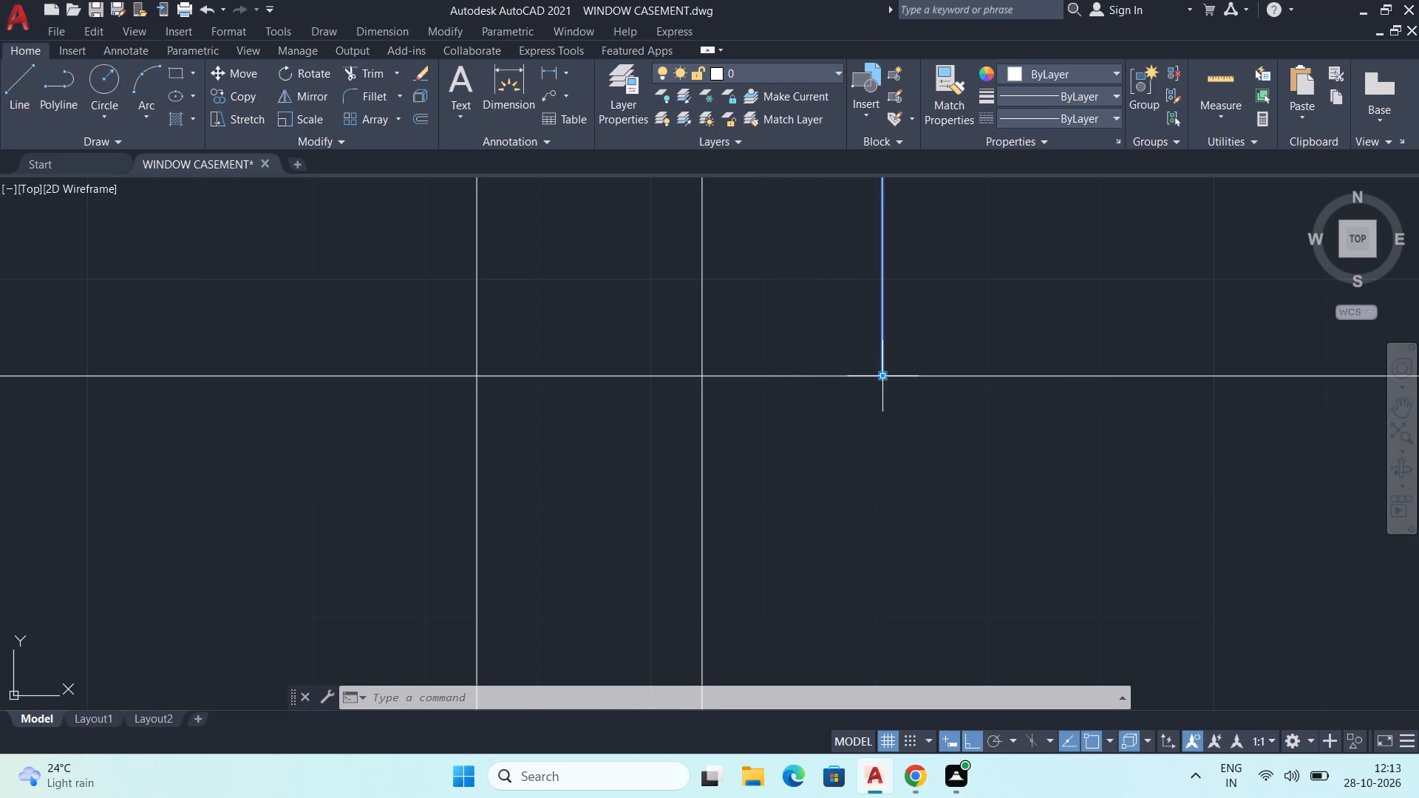
{"action": "key", "text": "Escape"}
Stretch the end line of the right side wall's top lip down to the upper crossbar's bottom line, making it 15 mm long.
{"action": "scroll", "coordinate": [1042, 385], "scroll_direction": "down", "scroll_amount": 4}
{"action": "middle_click_drag", "start_coordinate": [1042, 385], "coordinate": [807, 508]}
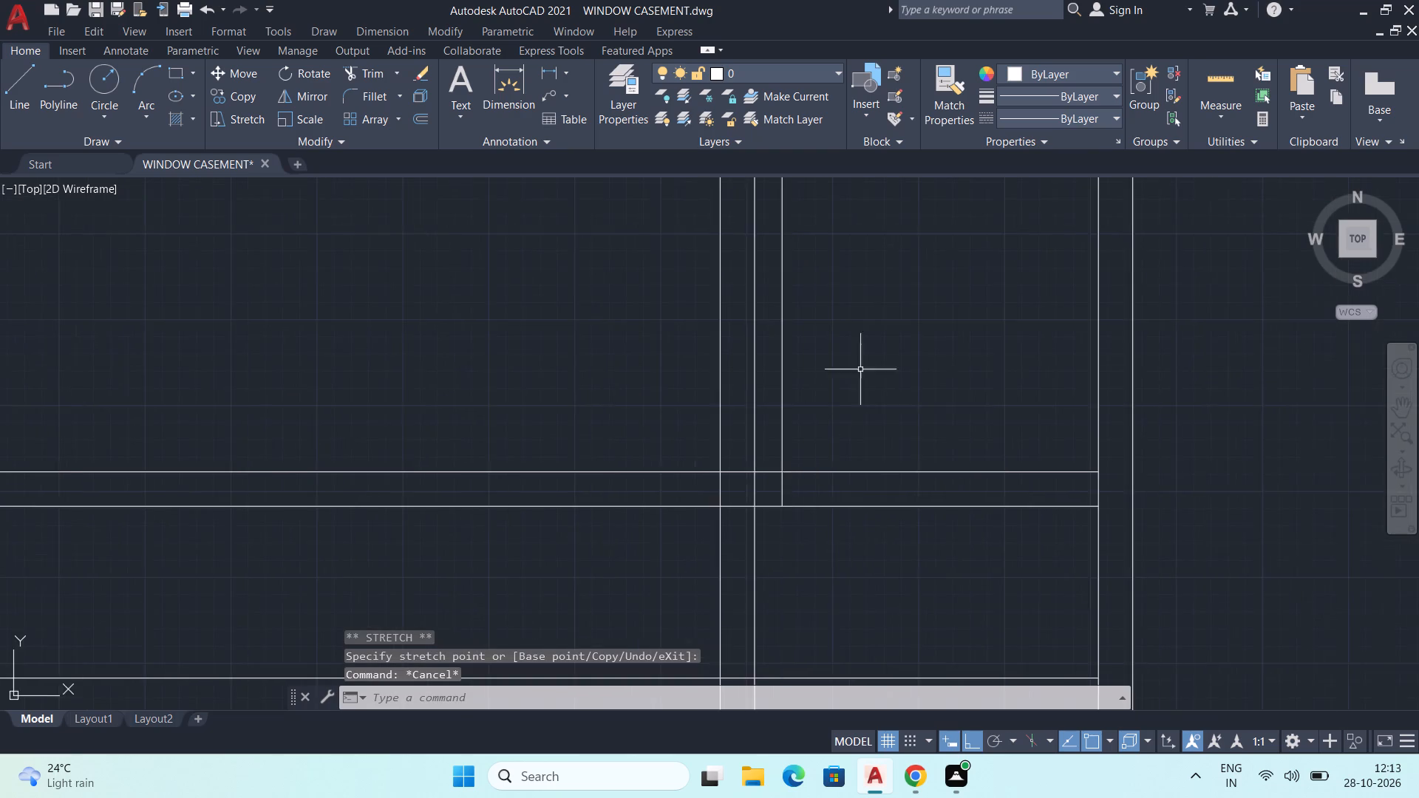
{"action": "middle_click_drag", "start_coordinate": [860, 369], "coordinate": [810, 516]}
{"action": "scroll", "coordinate": [850, 374], "scroll_direction": "down", "scroll_amount": 1}
{"action": "middle_click_drag", "start_coordinate": [861, 352], "coordinate": [845, 453]}
{"action": "scroll", "coordinate": [860, 420], "scroll_direction": "down", "scroll_amount": 1}
{"action": "scroll", "coordinate": [904, 321], "scroll_direction": "up", "scroll_amount": 2}
{"action": "scroll", "coordinate": [930, 447], "scroll_direction": "up", "scroll_amount": 1}
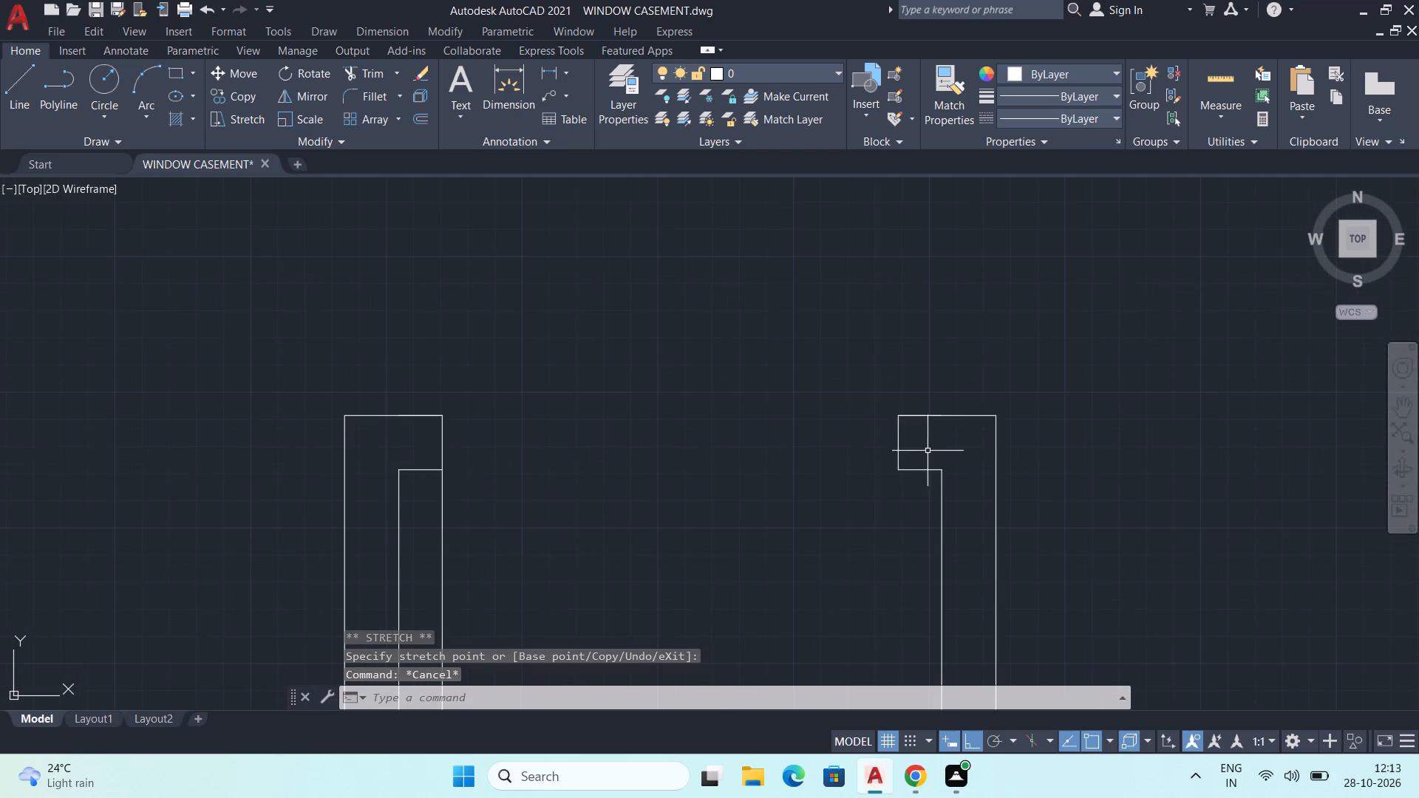
{"action": "left_click", "coordinate": [899, 449]}
{"action": "scroll", "coordinate": [908, 476], "scroll_direction": "up", "scroll_amount": 2}
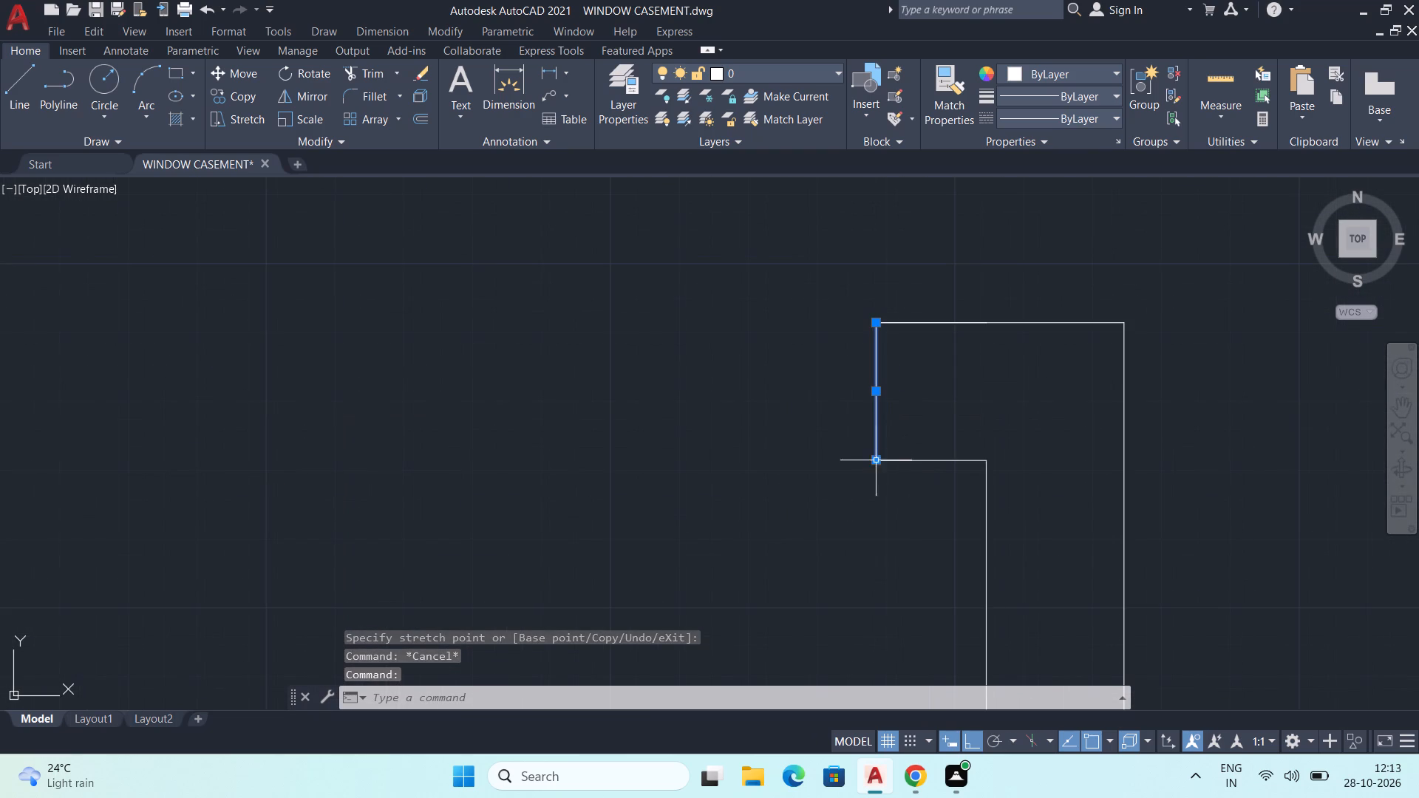
{"action": "left_click", "coordinate": [876, 460]}
{"action": "scroll", "coordinate": [872, 500], "scroll_direction": "down", "scroll_amount": 2}
{"action": "middle_click_drag", "start_coordinate": [864, 524], "coordinate": [877, 296]}
{"action": "scroll", "coordinate": [888, 279], "scroll_direction": "down", "scroll_amount": 2}
{"action": "middle_click_drag", "start_coordinate": [896, 468], "coordinate": [914, 286]}
{"action": "middle_click_drag", "start_coordinate": [908, 392], "coordinate": [922, 443]}
{"action": "scroll", "coordinate": [918, 438], "scroll_direction": "up", "scroll_amount": 2}
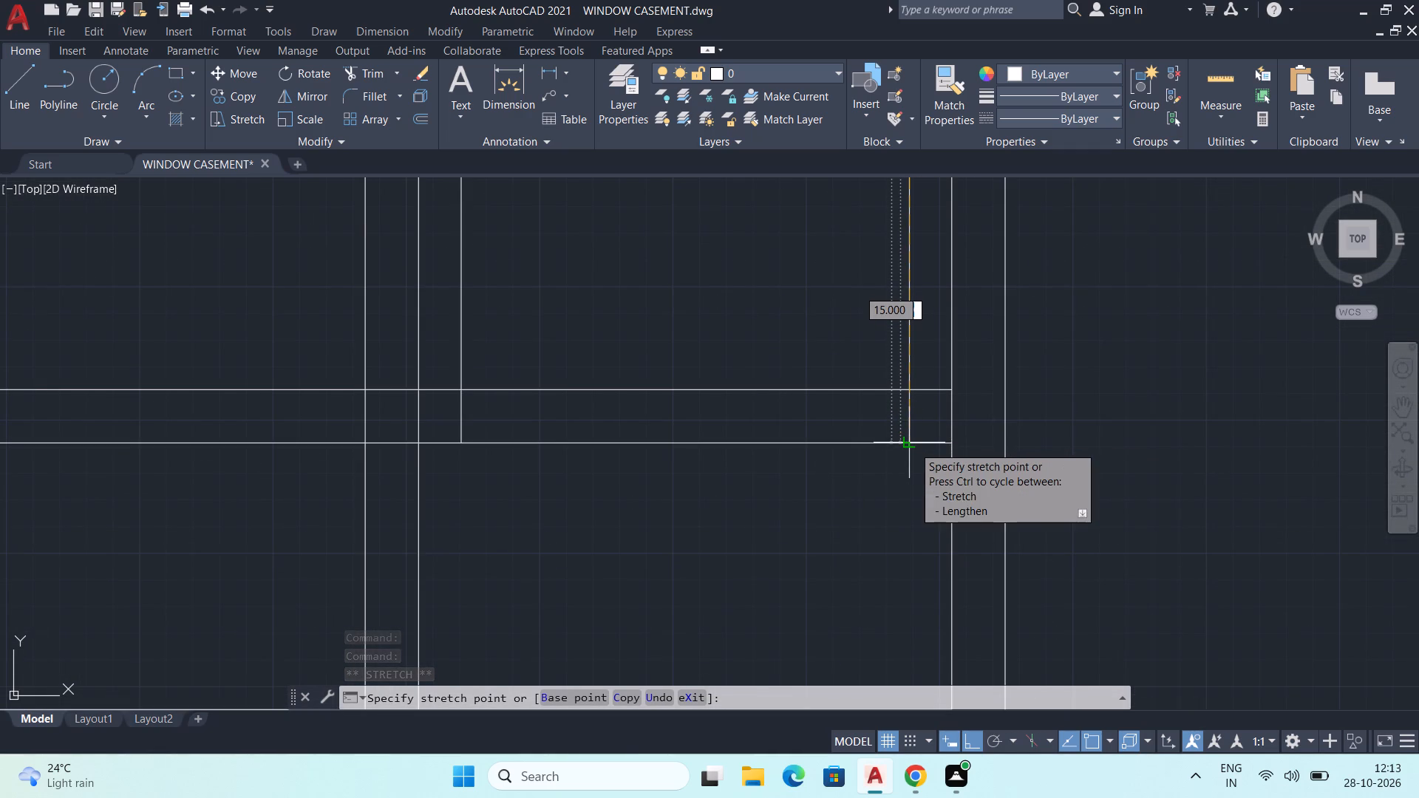
{"action": "scroll", "coordinate": [913, 446], "scroll_direction": "up", "scroll_amount": 2}
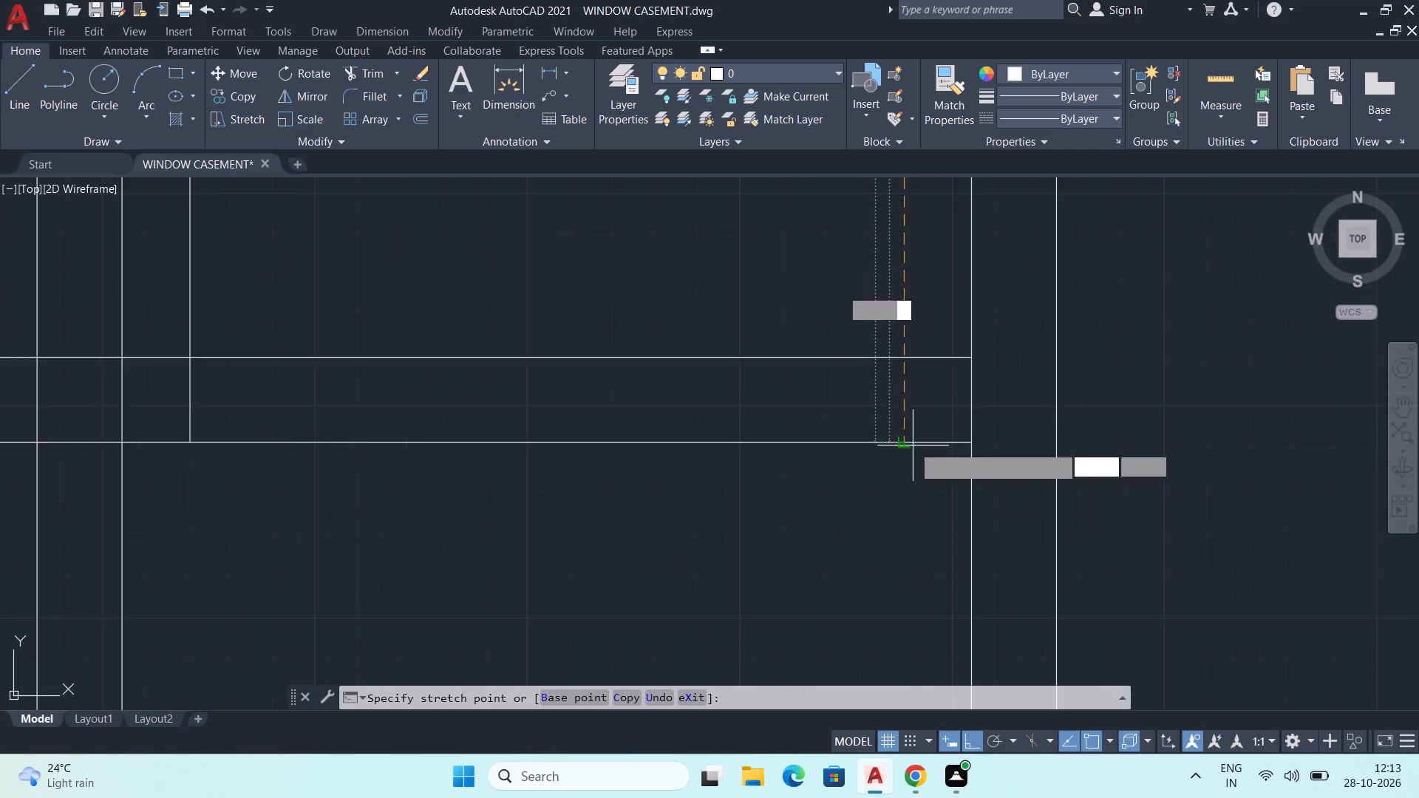
{"action": "left_click", "coordinate": [894, 440]}
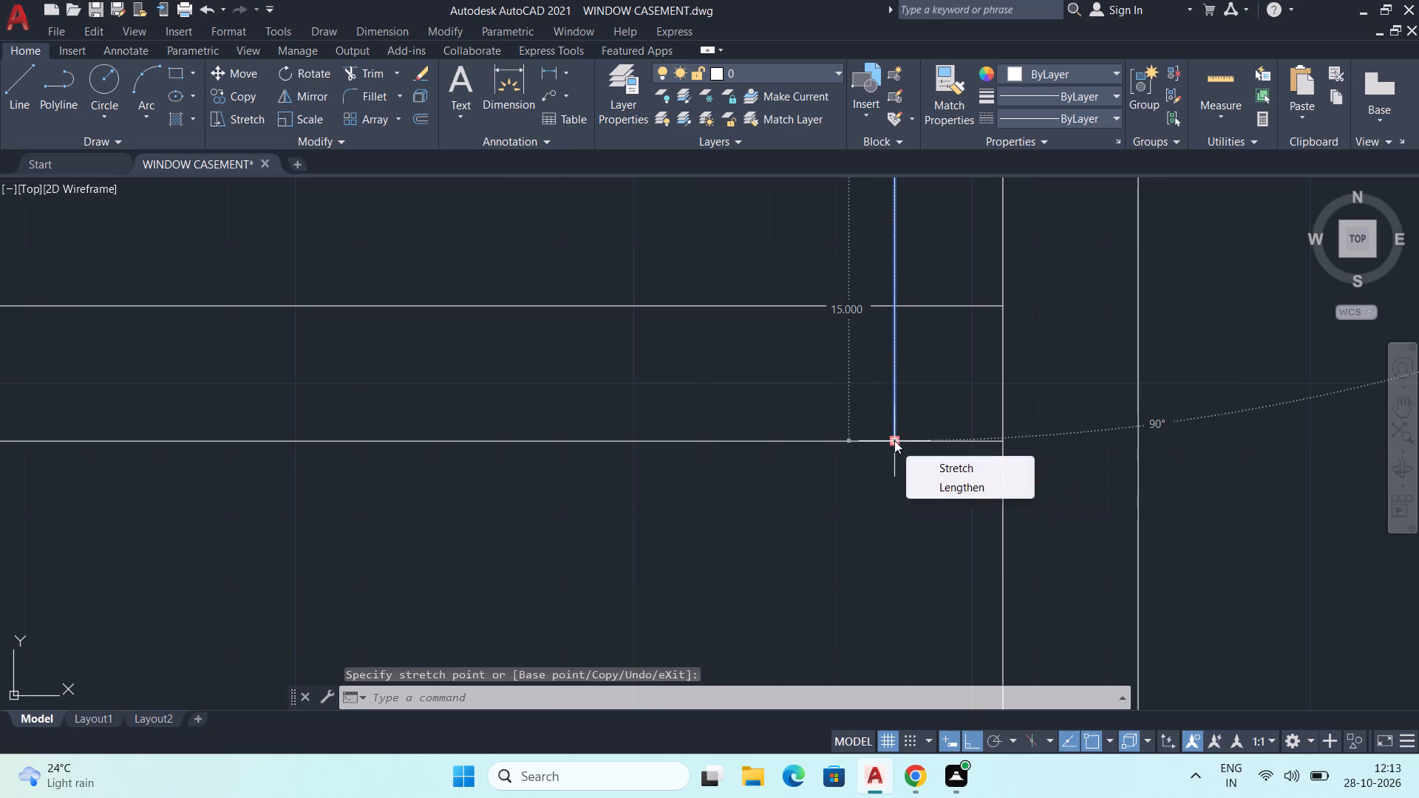
{"action": "key", "text": "Escape"}
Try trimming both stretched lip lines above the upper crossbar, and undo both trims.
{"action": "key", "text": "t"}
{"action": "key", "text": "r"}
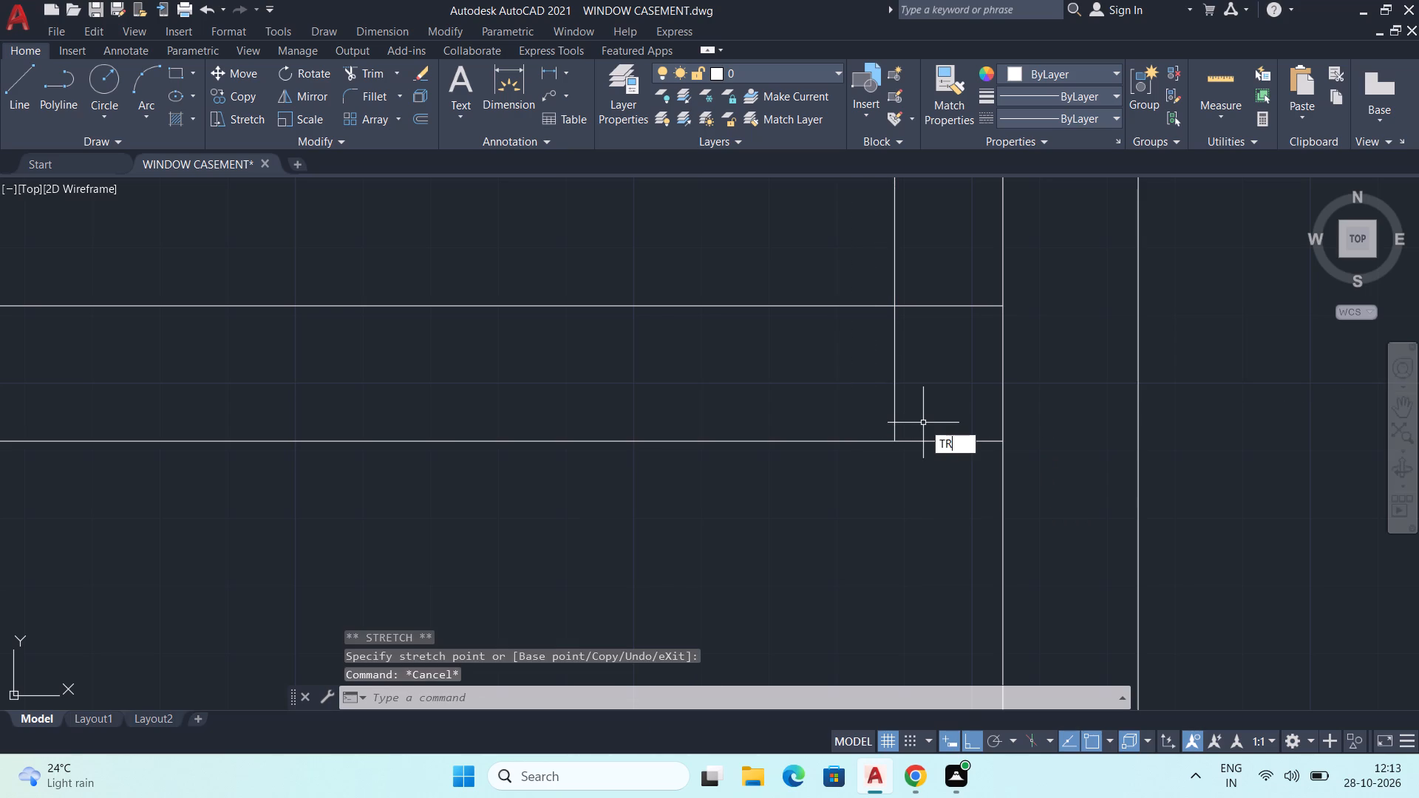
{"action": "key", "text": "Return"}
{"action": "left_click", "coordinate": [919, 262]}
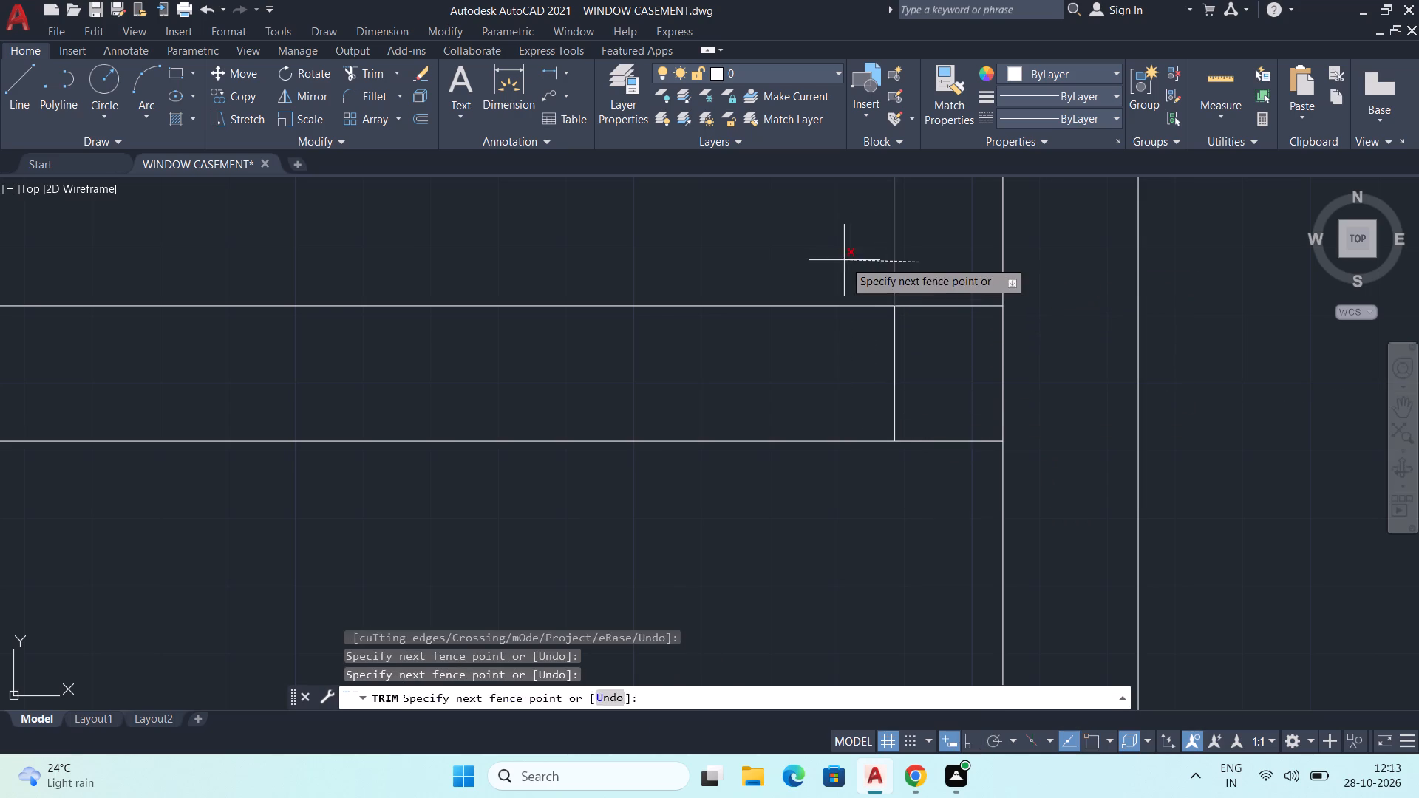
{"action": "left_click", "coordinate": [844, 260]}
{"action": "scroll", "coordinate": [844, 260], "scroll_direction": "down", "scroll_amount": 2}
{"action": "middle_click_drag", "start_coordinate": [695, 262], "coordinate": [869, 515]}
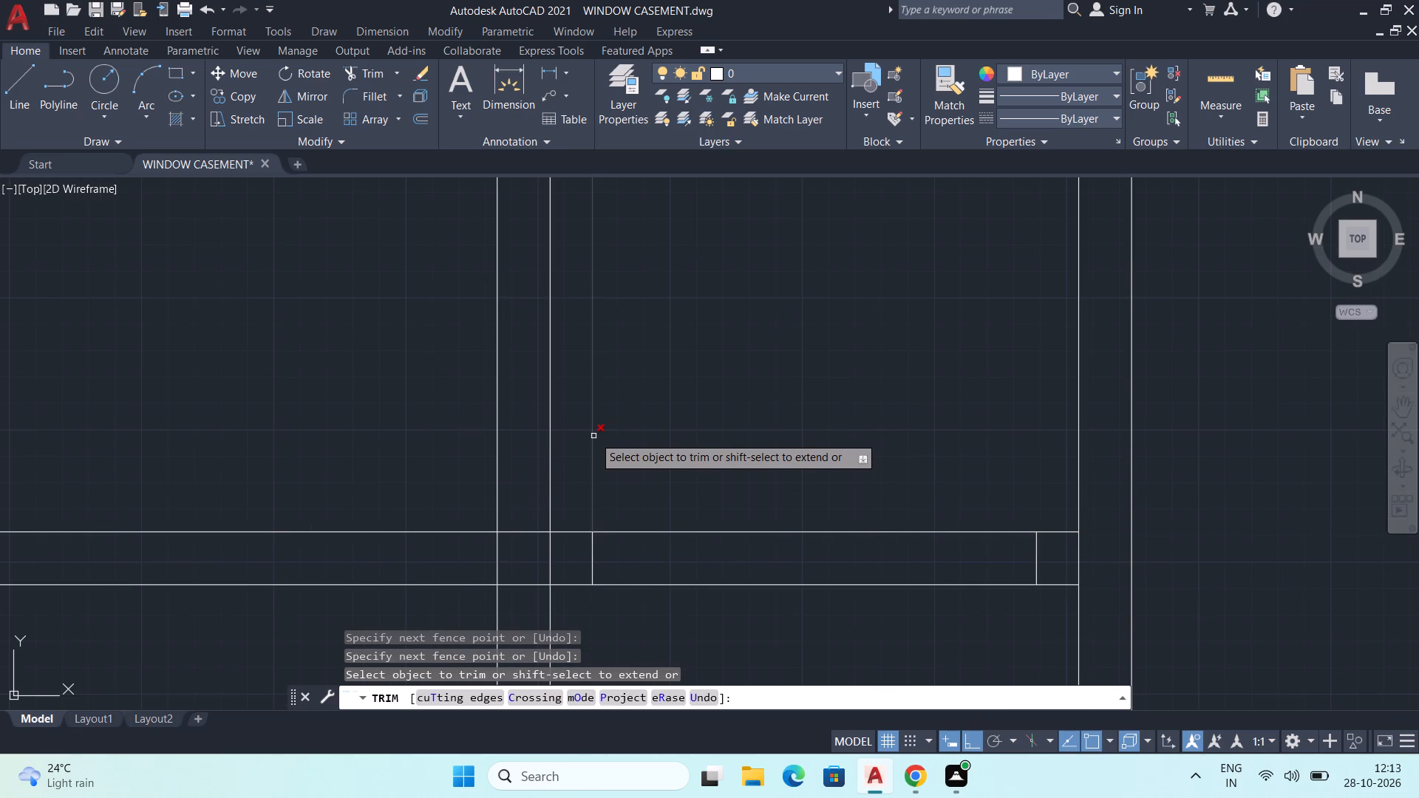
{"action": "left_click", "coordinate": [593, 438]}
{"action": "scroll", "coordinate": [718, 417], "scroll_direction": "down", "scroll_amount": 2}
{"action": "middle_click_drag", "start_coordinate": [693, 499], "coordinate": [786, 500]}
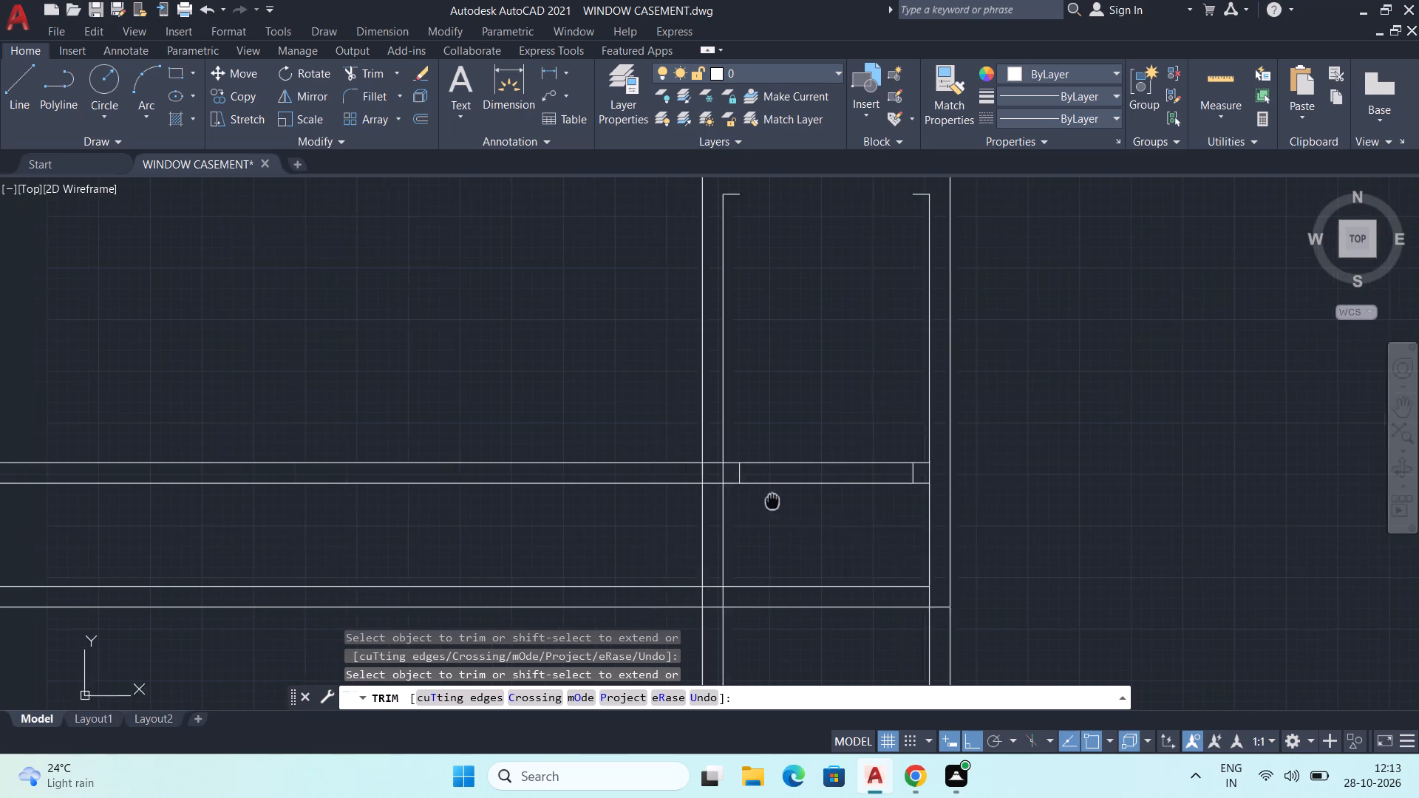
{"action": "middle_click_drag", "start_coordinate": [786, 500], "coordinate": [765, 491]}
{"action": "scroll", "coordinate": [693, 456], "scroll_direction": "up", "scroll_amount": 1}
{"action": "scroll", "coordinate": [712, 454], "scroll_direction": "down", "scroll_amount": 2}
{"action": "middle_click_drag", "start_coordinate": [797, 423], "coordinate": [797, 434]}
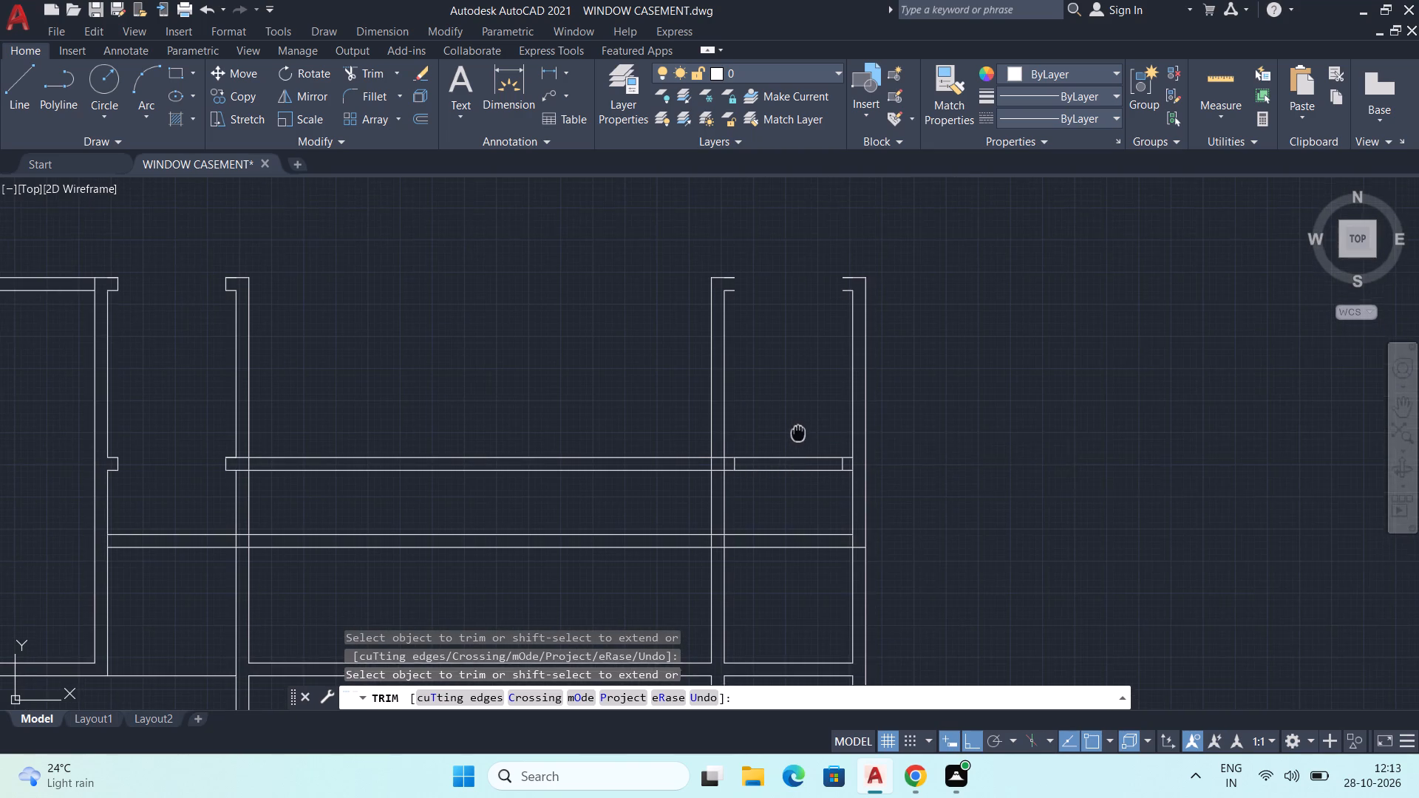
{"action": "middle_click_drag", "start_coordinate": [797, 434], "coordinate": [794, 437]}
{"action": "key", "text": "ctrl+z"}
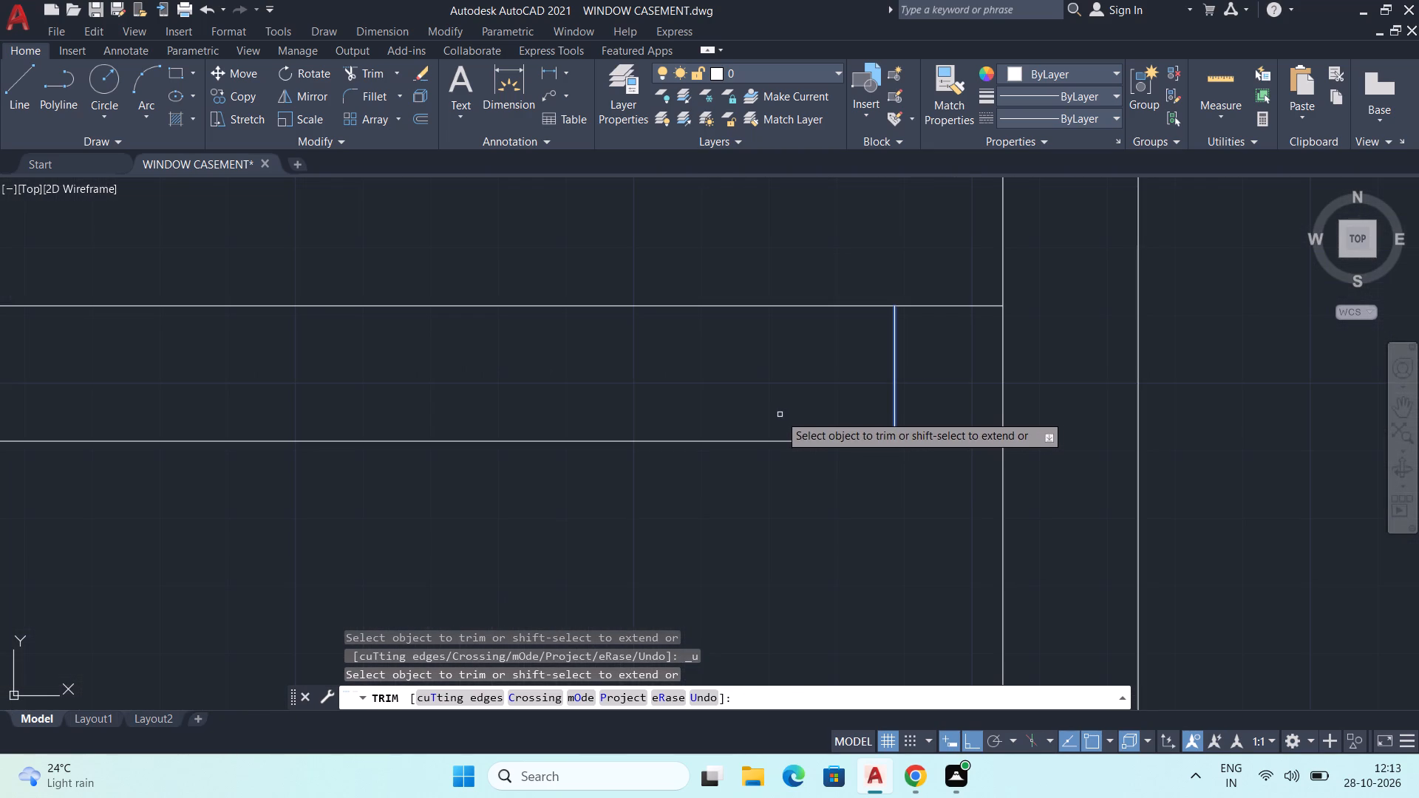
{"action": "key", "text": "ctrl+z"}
Trim the right web's stretched lip line between the bottom of its top lip and the upper crossbar.
{"action": "scroll", "coordinate": [786, 392], "scroll_direction": "down", "scroll_amount": 6}
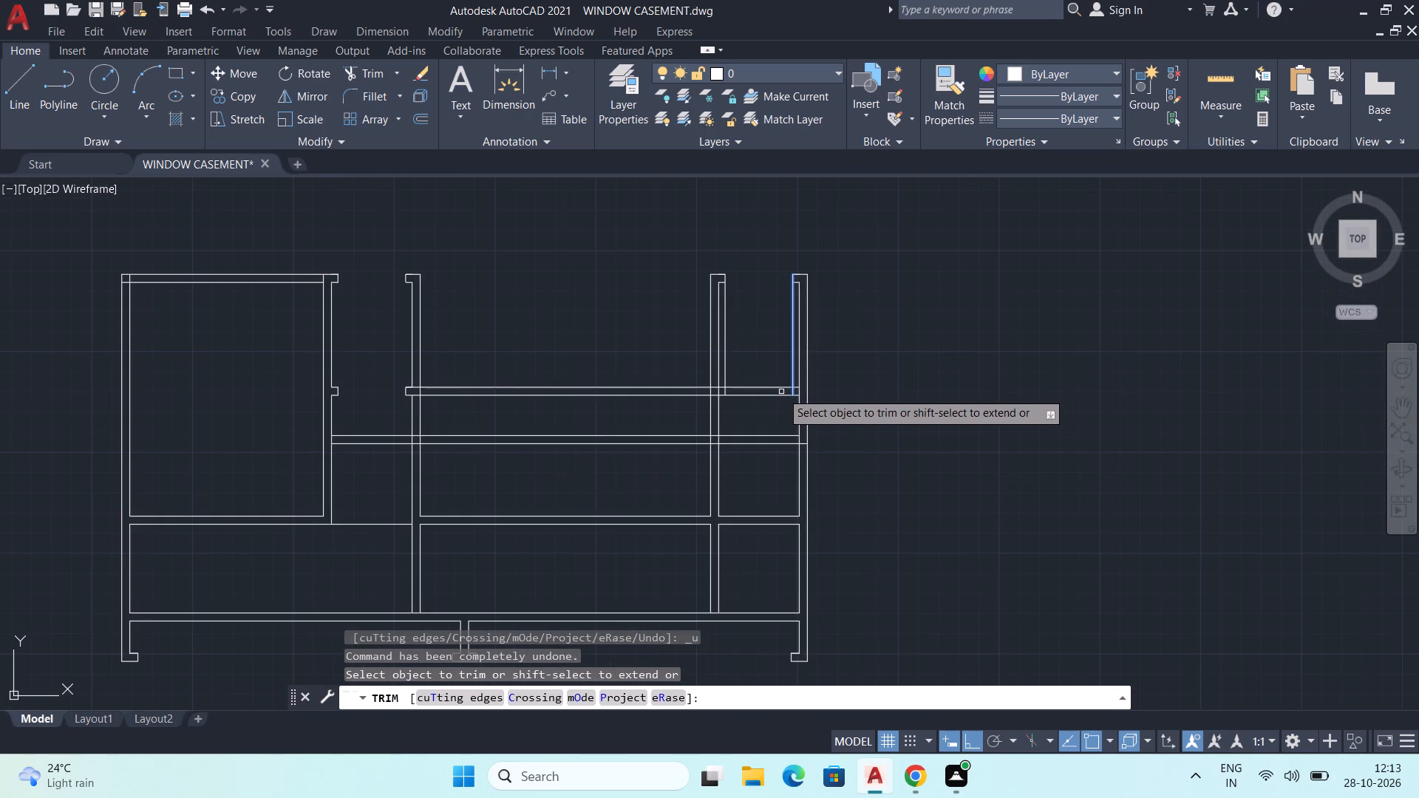
{"action": "scroll", "coordinate": [721, 339], "scroll_direction": "up", "scroll_amount": 2}
{"action": "left_click", "coordinate": [721, 339]}
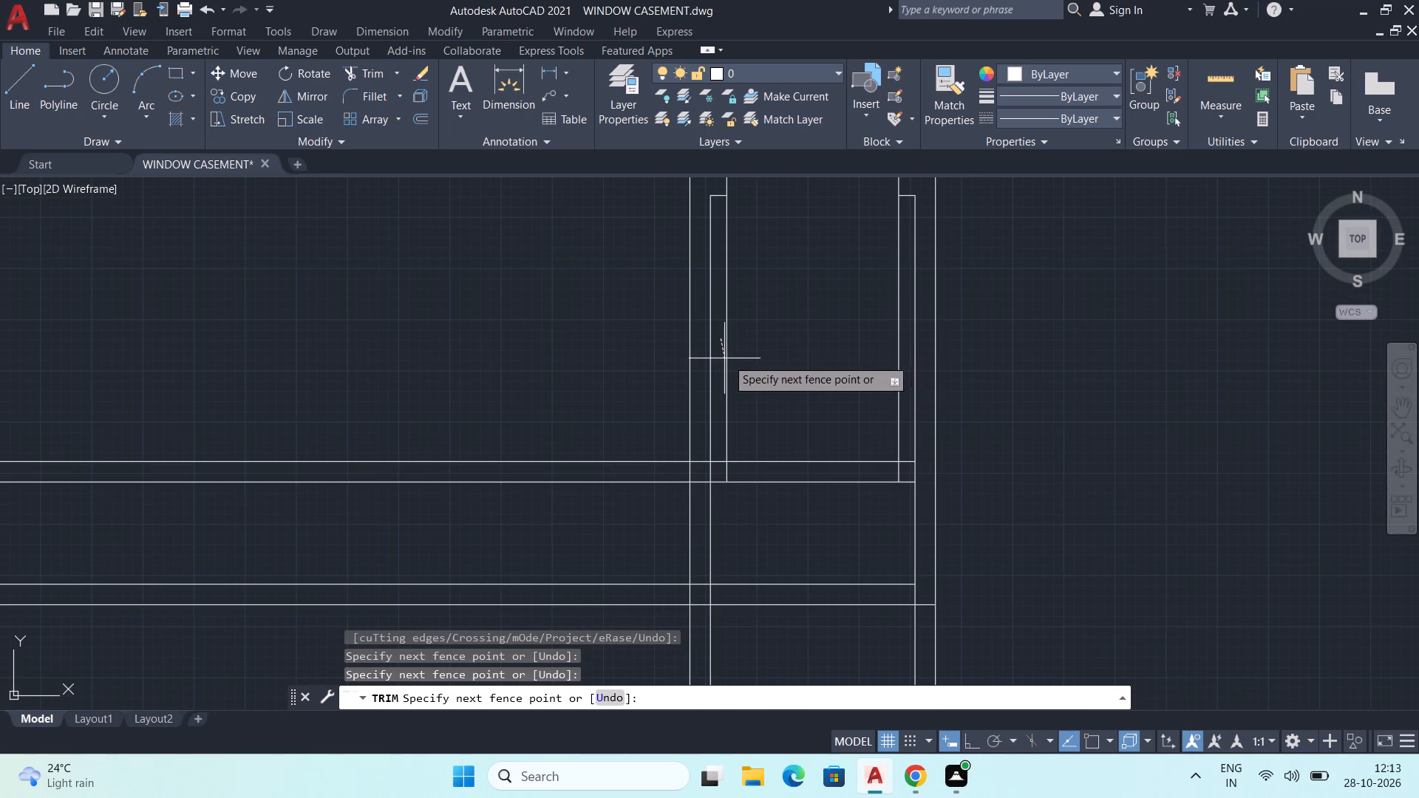
{"action": "left_click", "coordinate": [744, 351]}
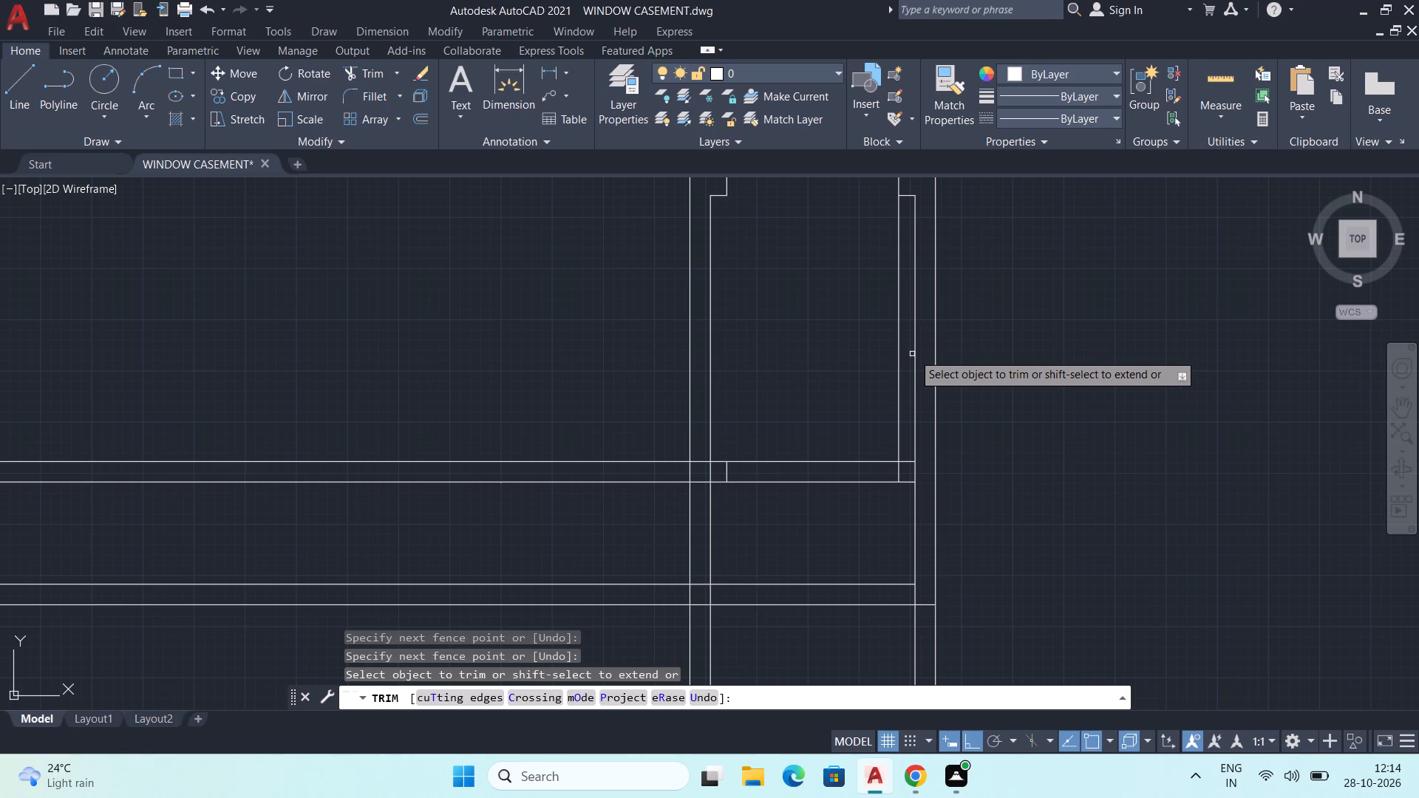
Trim the right side wall's stretched lip line above the upper crossbar, and the crossbar lines between both lip lines in the right bay.
{"action": "left_click", "coordinate": [899, 346]}
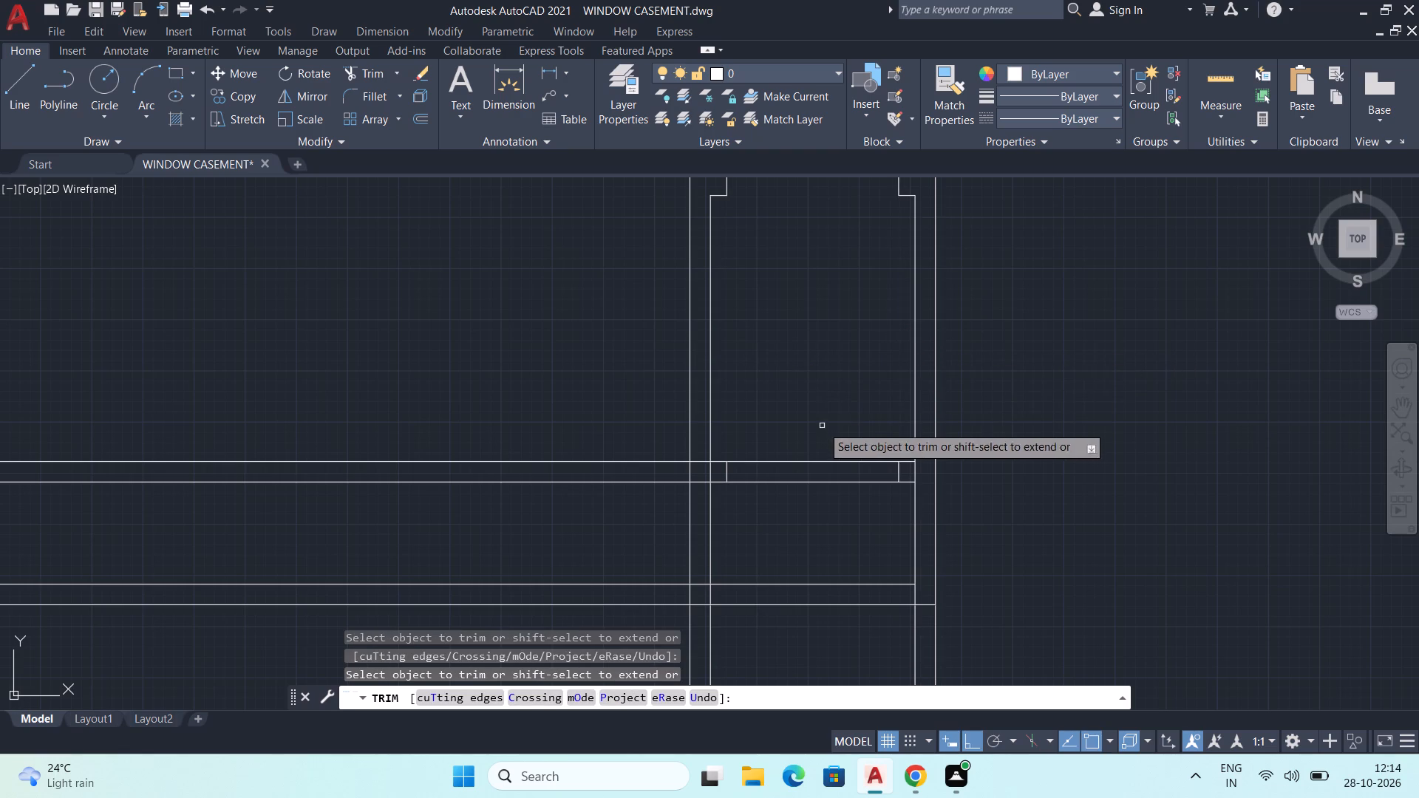
{"action": "left_click", "coordinate": [822, 426]}
{"action": "left_click", "coordinate": [816, 504]}
Trim the upper crossbar lines inside the right web, and the web and side wall faces behind the two small stubs.
{"action": "scroll", "coordinate": [701, 494], "scroll_direction": "up", "scroll_amount": 4}
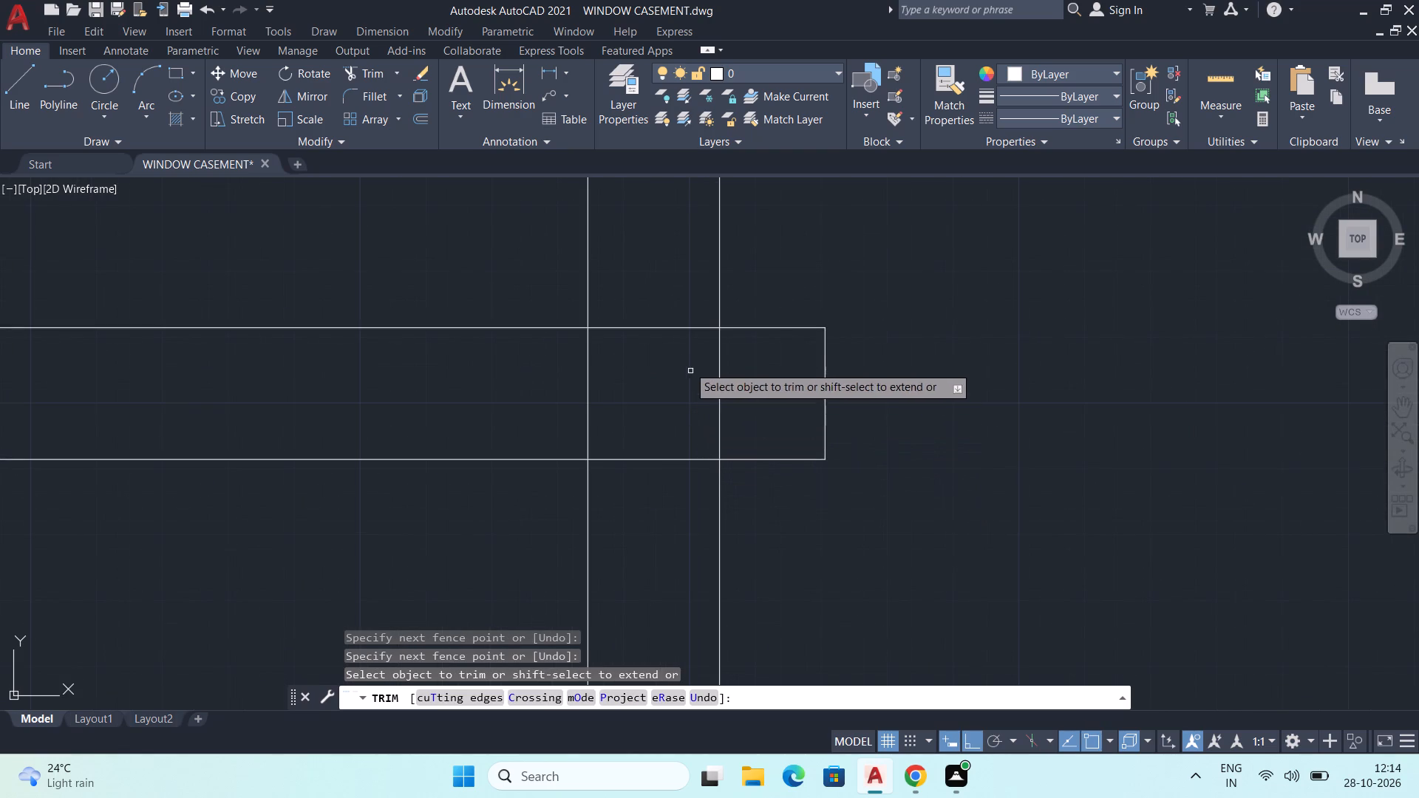
{"action": "left_click", "coordinate": [677, 318]}
{"action": "left_click_drag", "start_coordinate": [636, 514], "coordinate": [659, 471]}
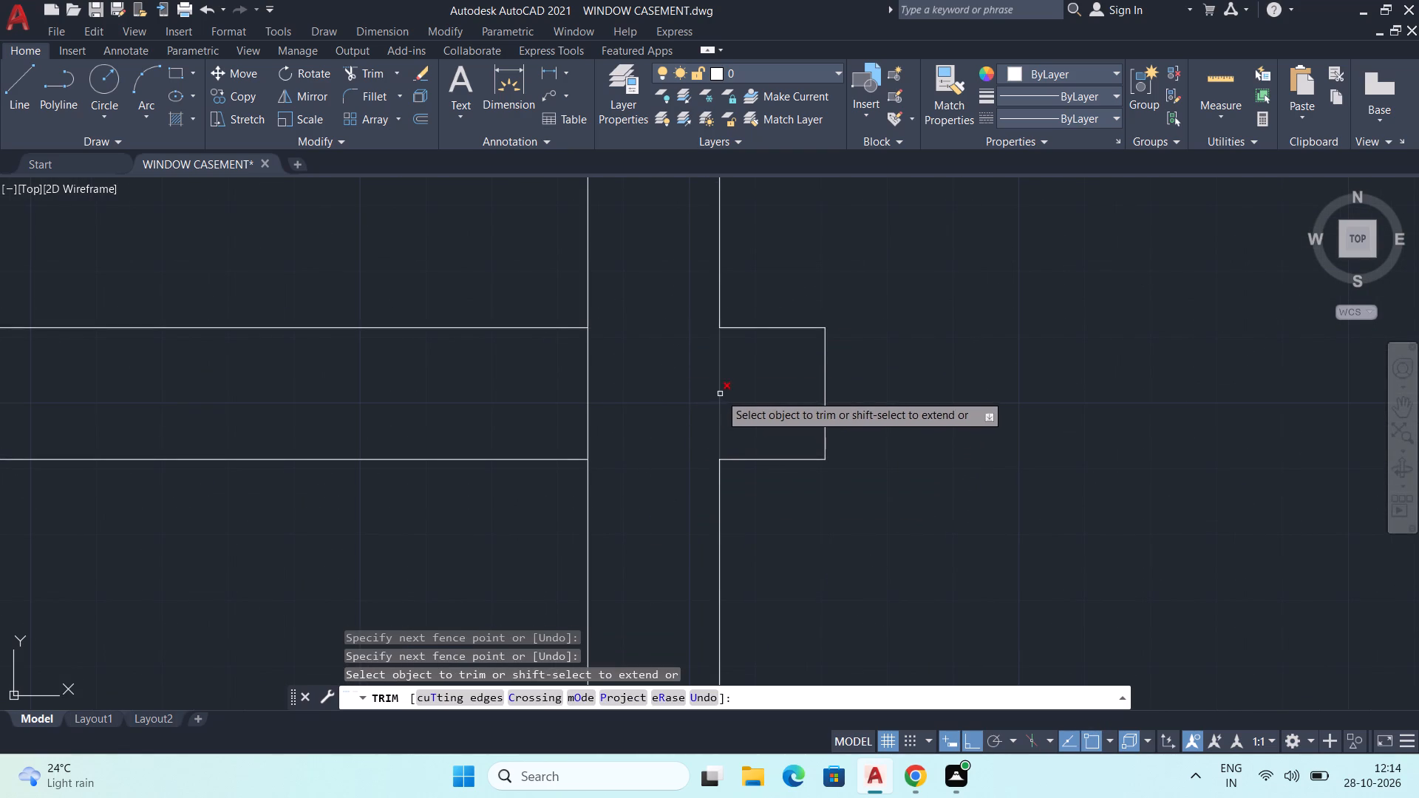
{"action": "left_click", "coordinate": [721, 395]}
{"action": "scroll", "coordinate": [721, 395], "scroll_direction": "down", "scroll_amount": 3}
{"action": "middle_click_drag", "start_coordinate": [893, 406], "coordinate": [664, 425]}
{"action": "scroll", "coordinate": [838, 427], "scroll_direction": "up", "scroll_amount": 2}
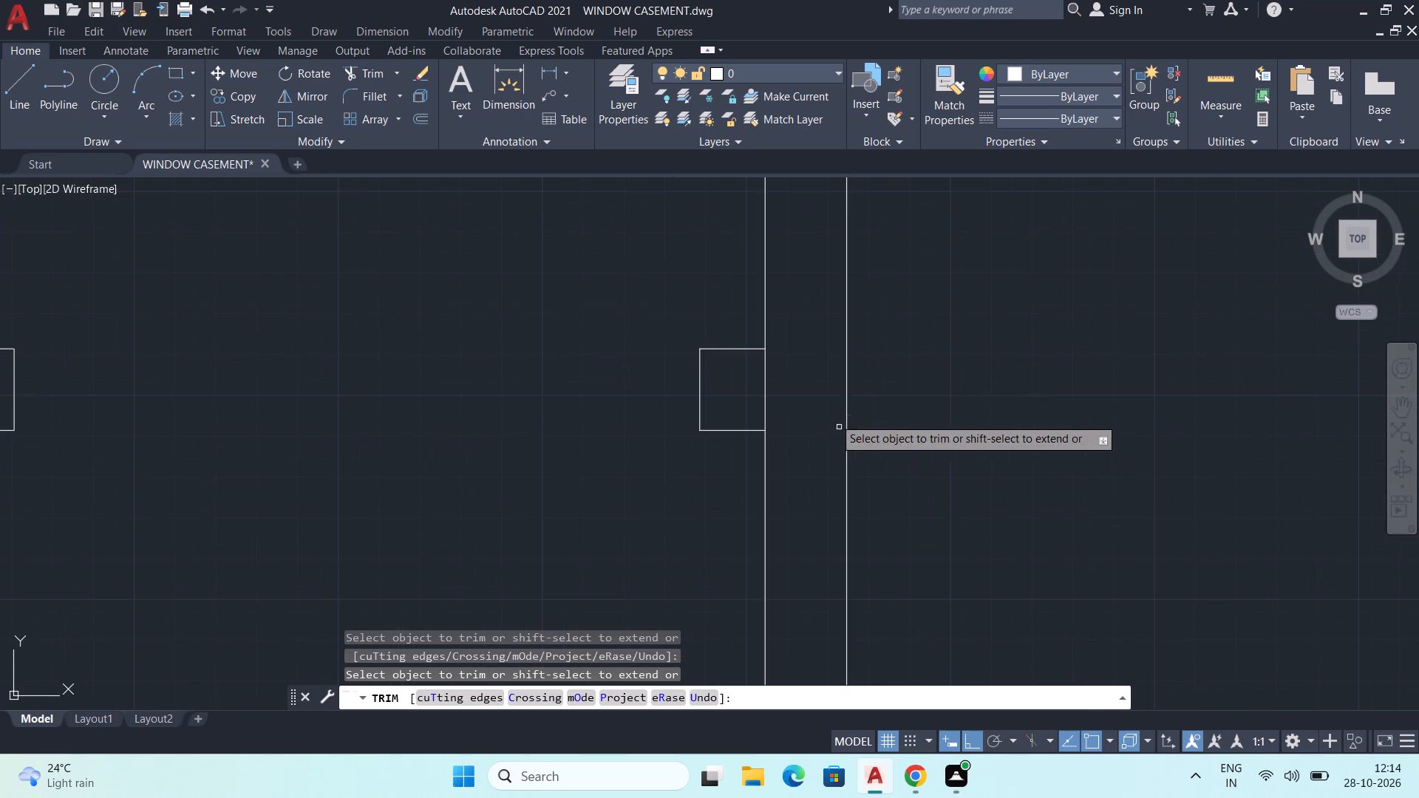
{"action": "left_click", "coordinate": [767, 381]}
Trim the middle crossbar's bottom line where it runs through the thickness of the right side wall.
{"action": "scroll", "coordinate": [782, 380], "scroll_direction": "down", "scroll_amount": 5}
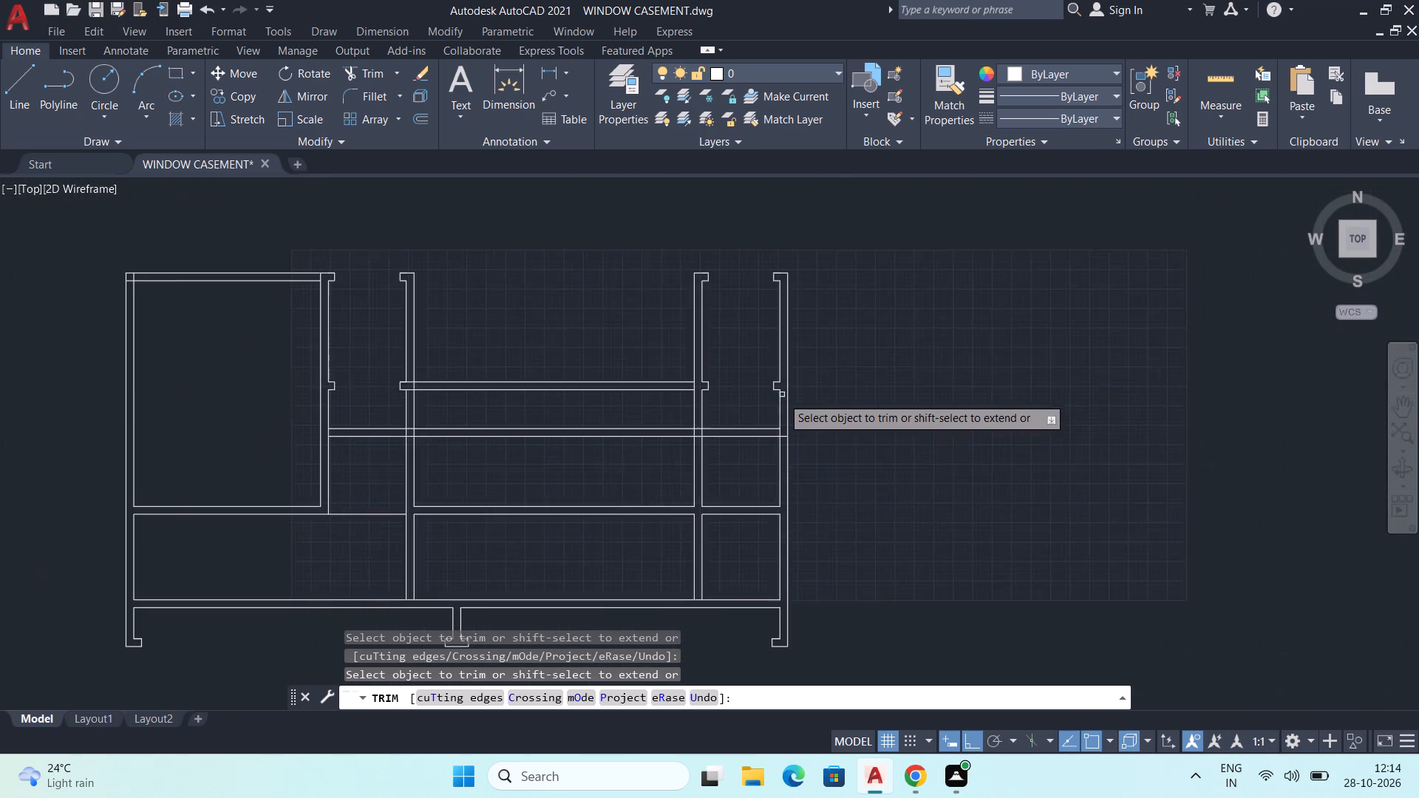
{"action": "middle_click_drag", "start_coordinate": [758, 474], "coordinate": [809, 449]}
{"action": "scroll", "coordinate": [835, 416], "scroll_direction": "up", "scroll_amount": 3}
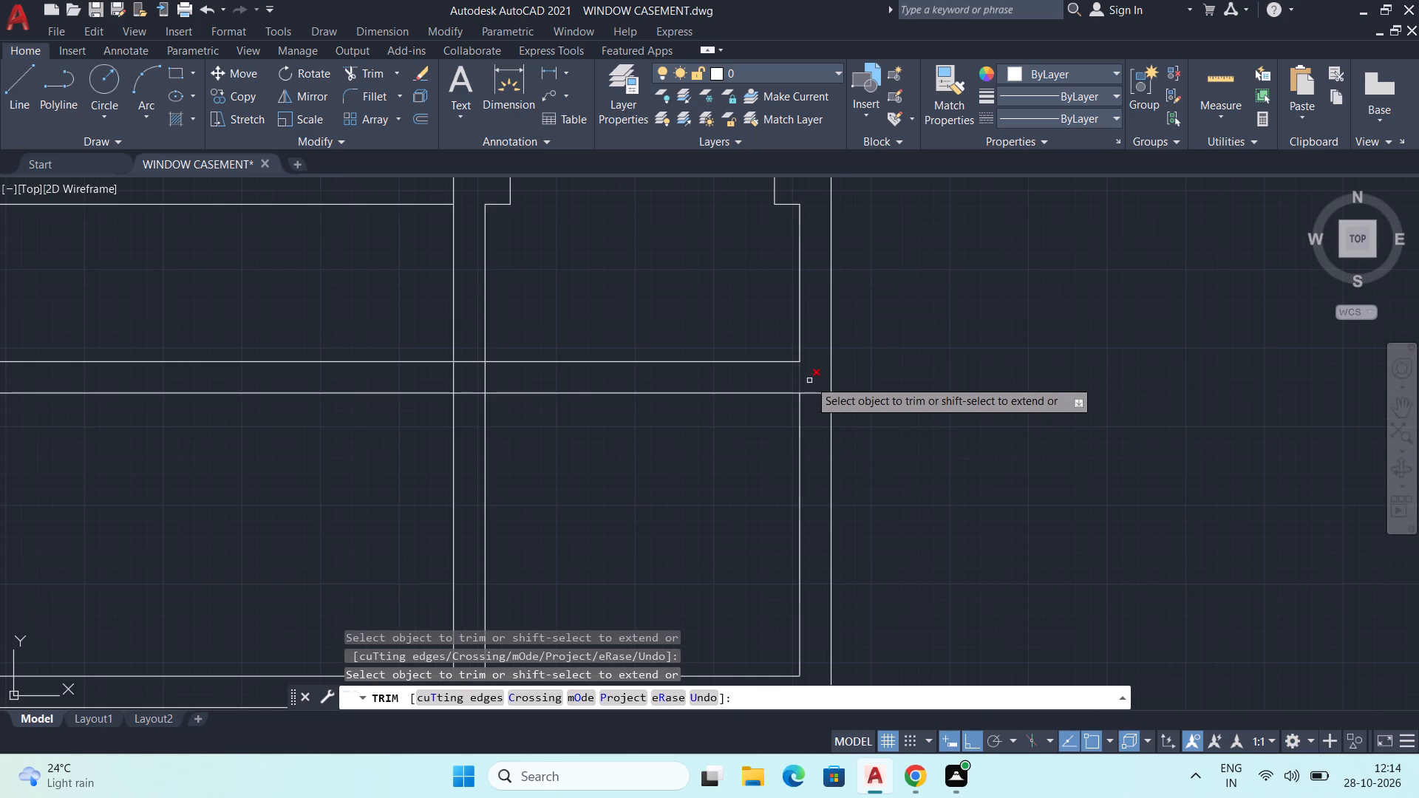
{"action": "left_click", "coordinate": [815, 382]}
{"action": "left_click", "coordinate": [817, 412]}
Trim the middle and upper crossbar lines out of the wide bay between the middle web and the right web.
{"action": "scroll", "coordinate": [393, 389], "scroll_direction": "up", "scroll_amount": 2}
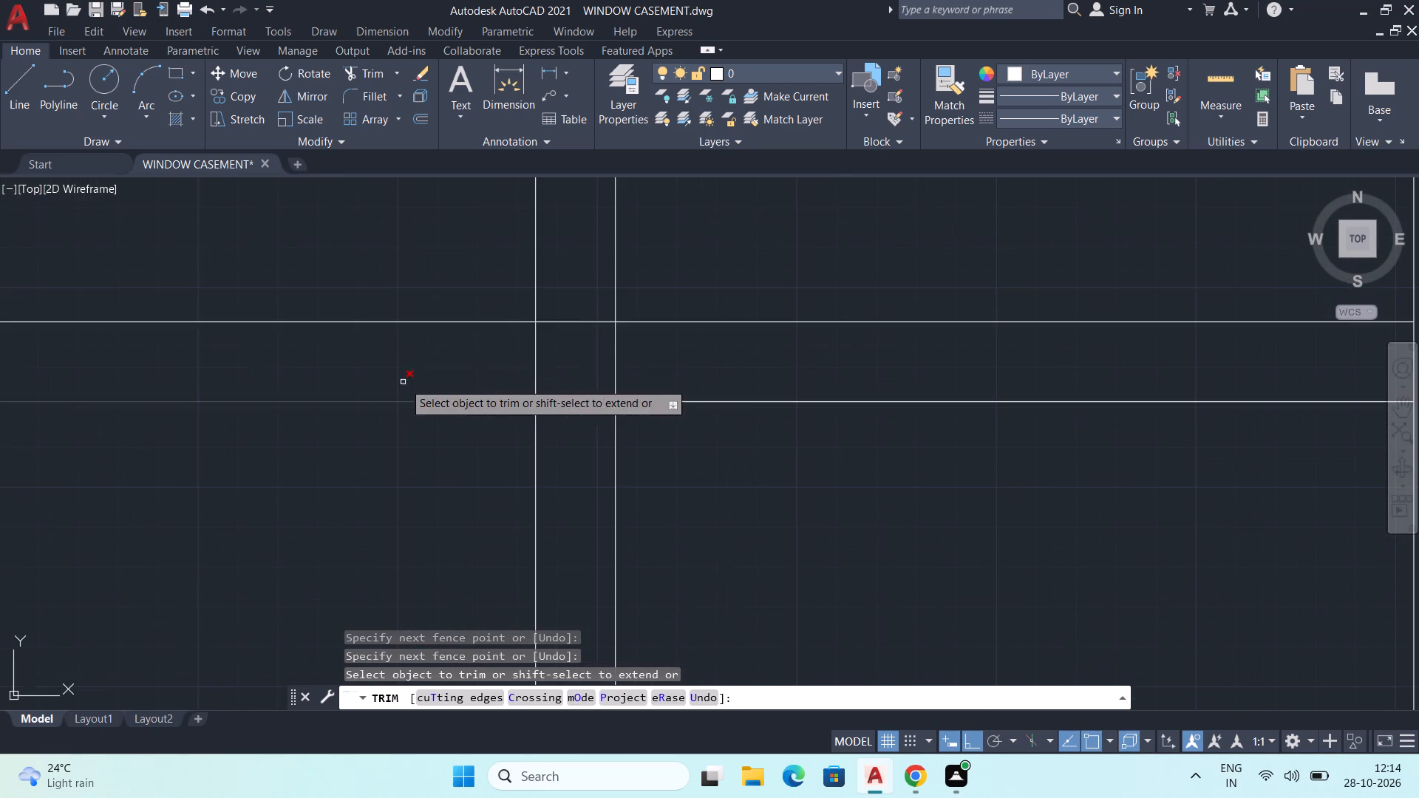
{"action": "left_click", "coordinate": [386, 296]}
{"action": "scroll", "coordinate": [370, 413], "scroll_direction": "down", "scroll_amount": 2}
{"action": "middle_click_drag", "start_coordinate": [370, 413], "coordinate": [674, 331]}
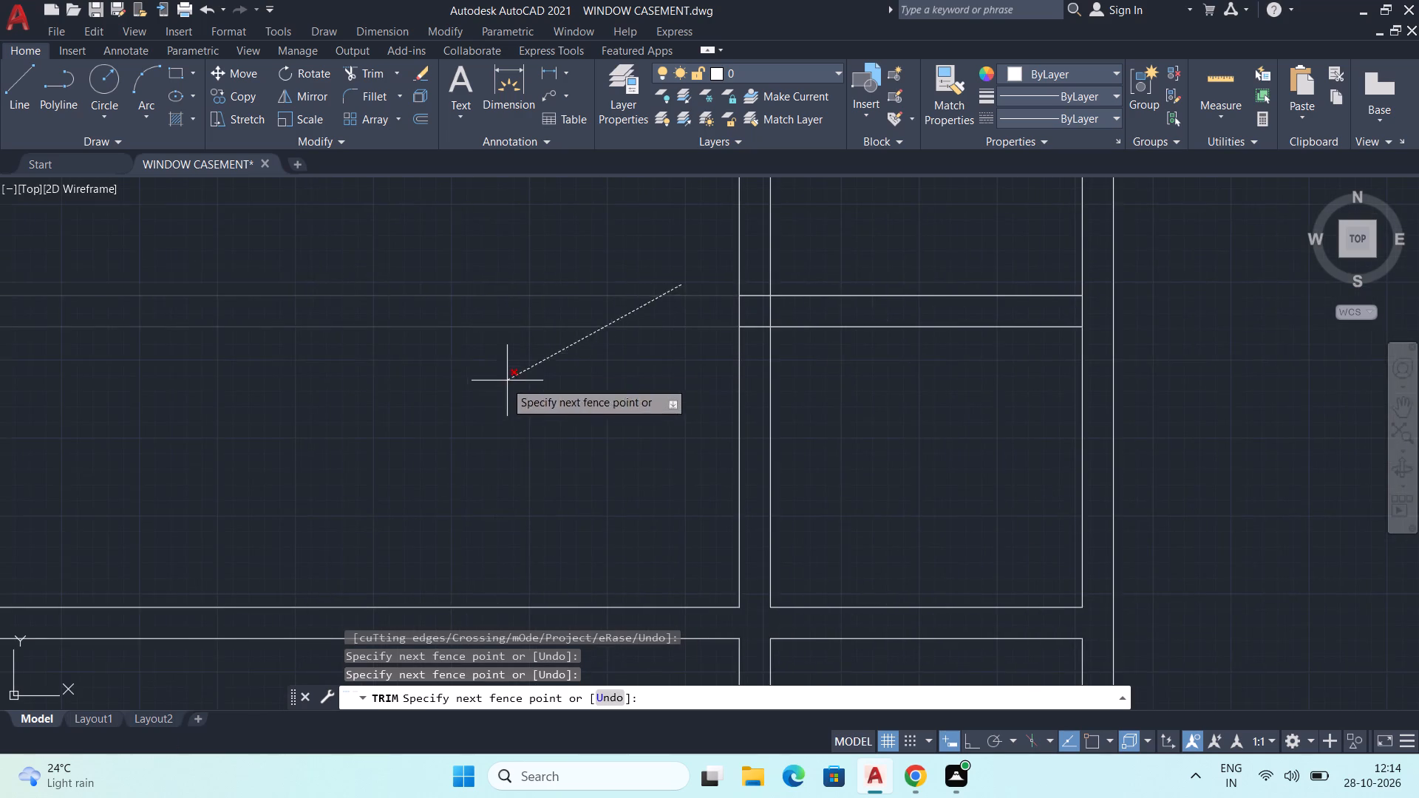
{"action": "scroll", "coordinate": [490, 386], "scroll_direction": "down", "scroll_amount": 2}
{"action": "left_click", "coordinate": [462, 394]}
{"action": "middle_click_drag", "start_coordinate": [378, 357], "coordinate": [571, 393]}
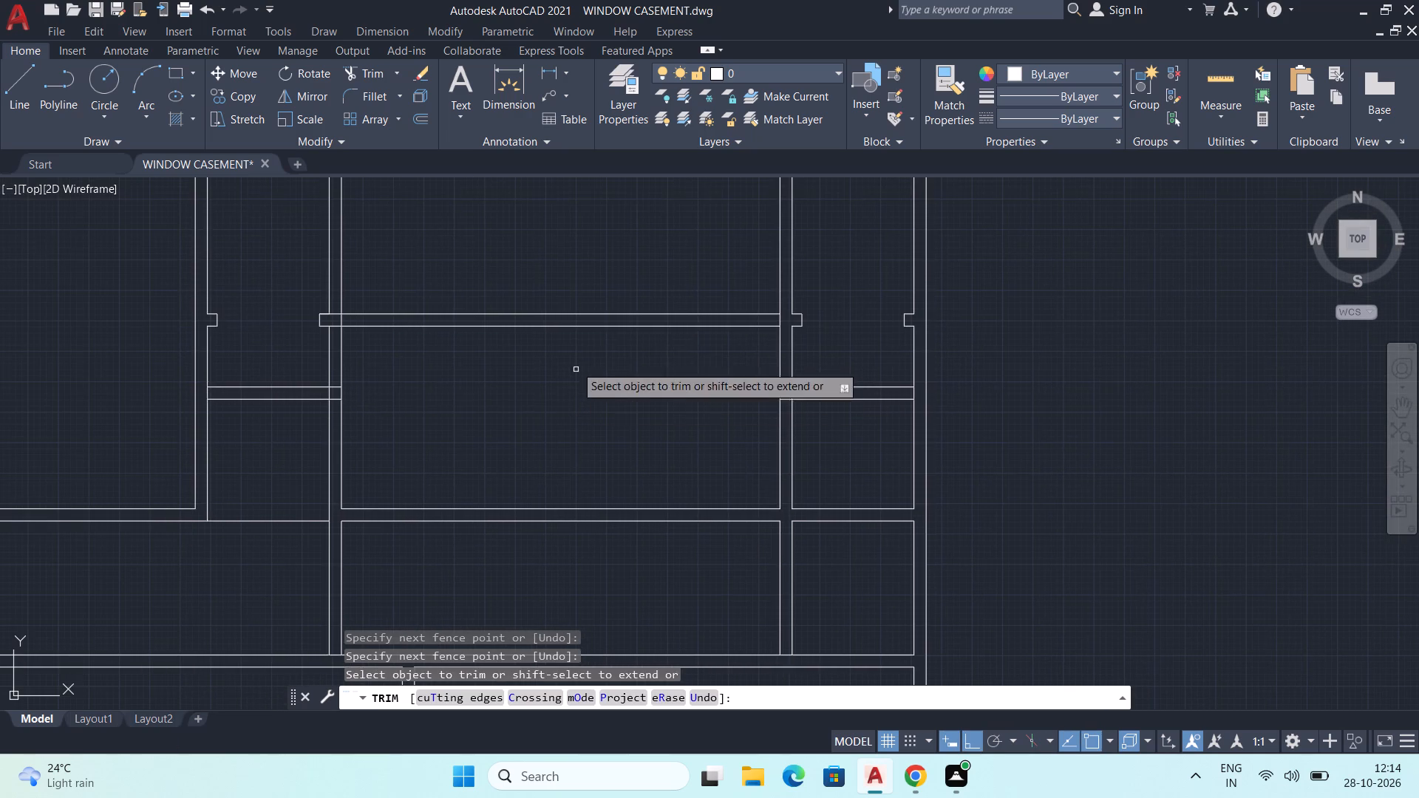
{"action": "left_click", "coordinate": [582, 283]}
{"action": "left_click", "coordinate": [554, 369]}
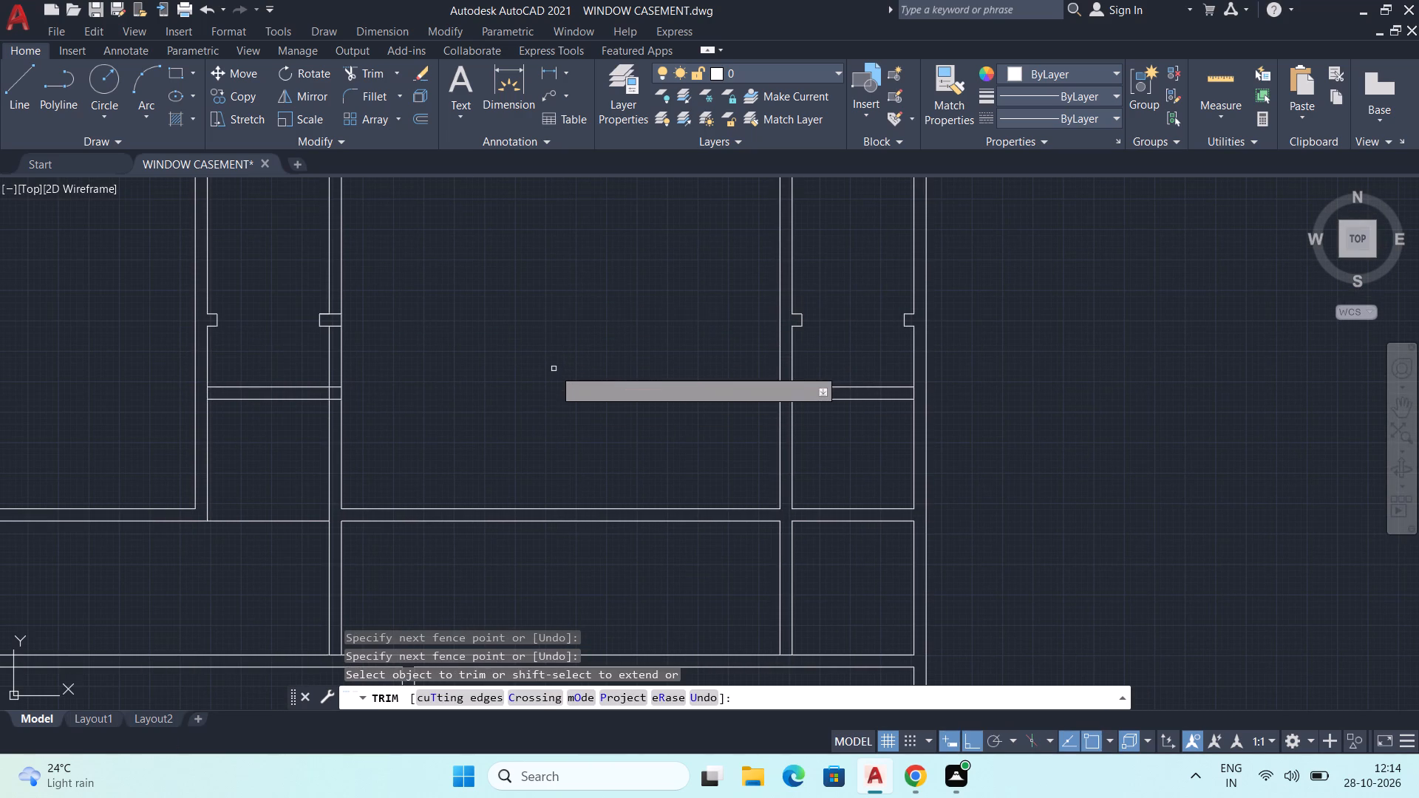
Open the left narrow bay's middle crossbar joints by trimming its lines inside the middle web and both web faces between them.
{"action": "scroll", "coordinate": [578, 366], "scroll_direction": "down", "scroll_amount": 2}
{"action": "middle_click_drag", "start_coordinate": [585, 373], "coordinate": [588, 413]}
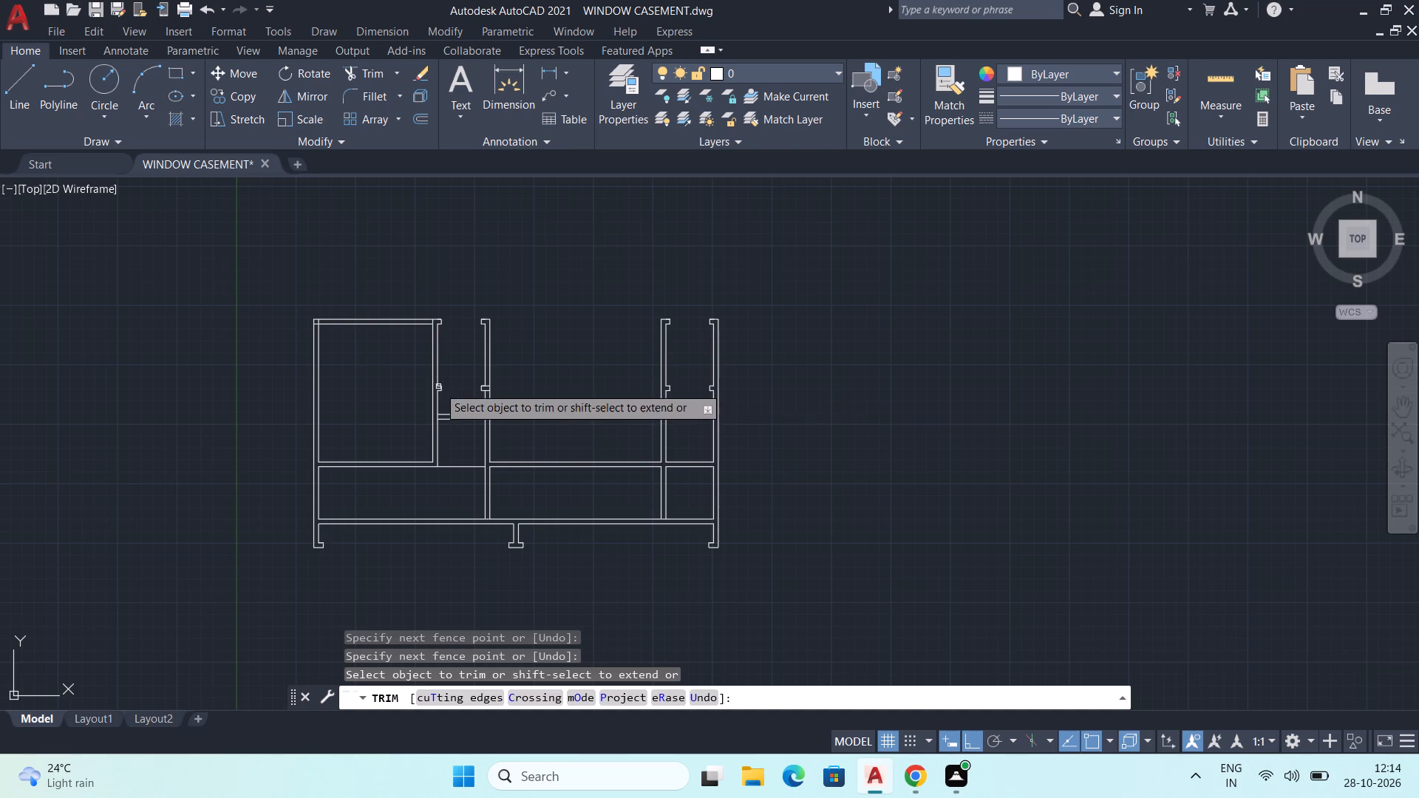
{"action": "scroll", "coordinate": [515, 400], "scroll_direction": "up", "scroll_amount": 2}
{"action": "scroll", "coordinate": [398, 411], "scroll_direction": "up", "scroll_amount": 2}
{"action": "middle_click_drag", "start_coordinate": [432, 483], "coordinate": [472, 438]}
{"action": "scroll", "coordinate": [488, 431], "scroll_direction": "up", "scroll_amount": 1}
{"action": "left_click", "coordinate": [559, 415]}
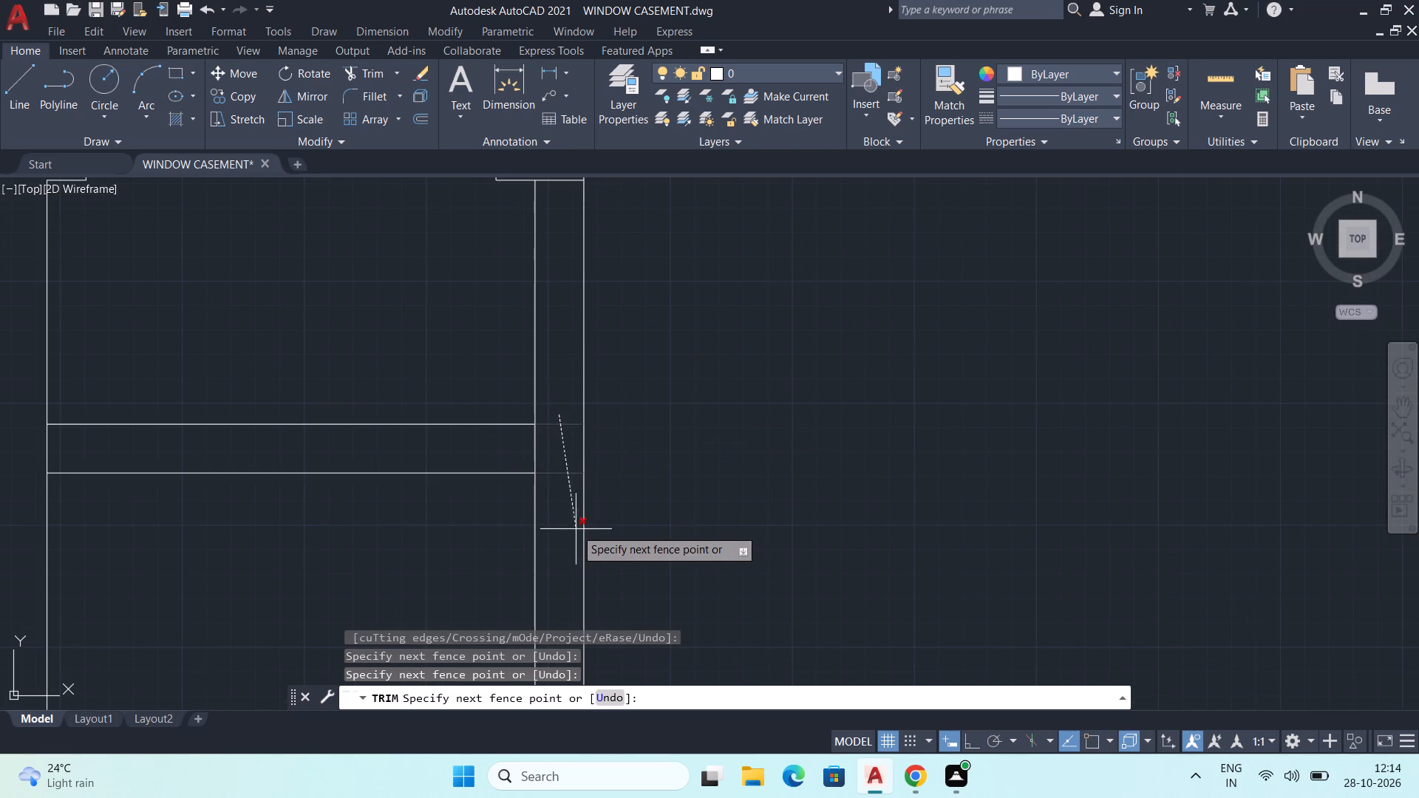
{"action": "left_click", "coordinate": [567, 512]}
{"action": "left_click", "coordinate": [537, 451]}
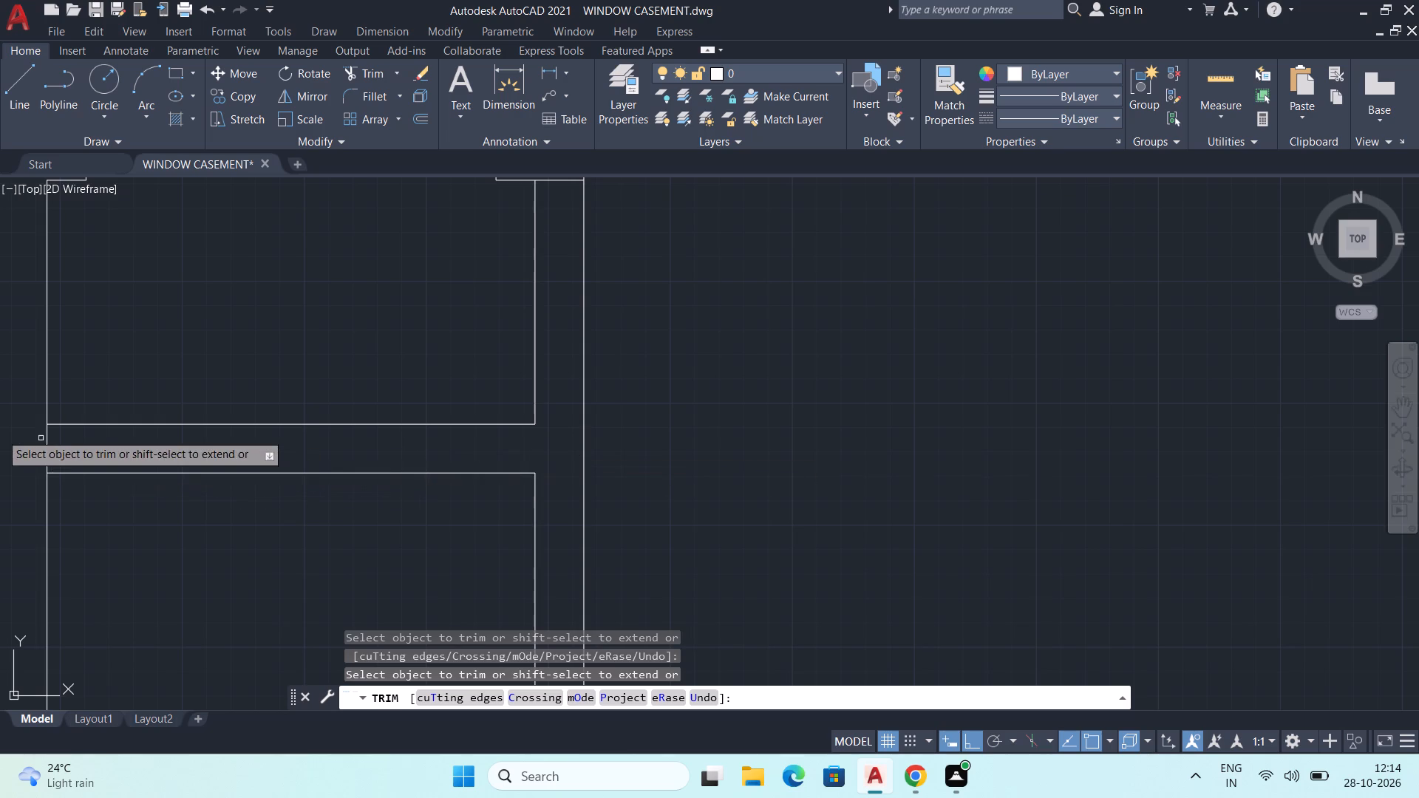
{"action": "left_click", "coordinate": [50, 446]}
{"action": "scroll", "coordinate": [736, 442], "scroll_direction": "down", "scroll_amount": 2}
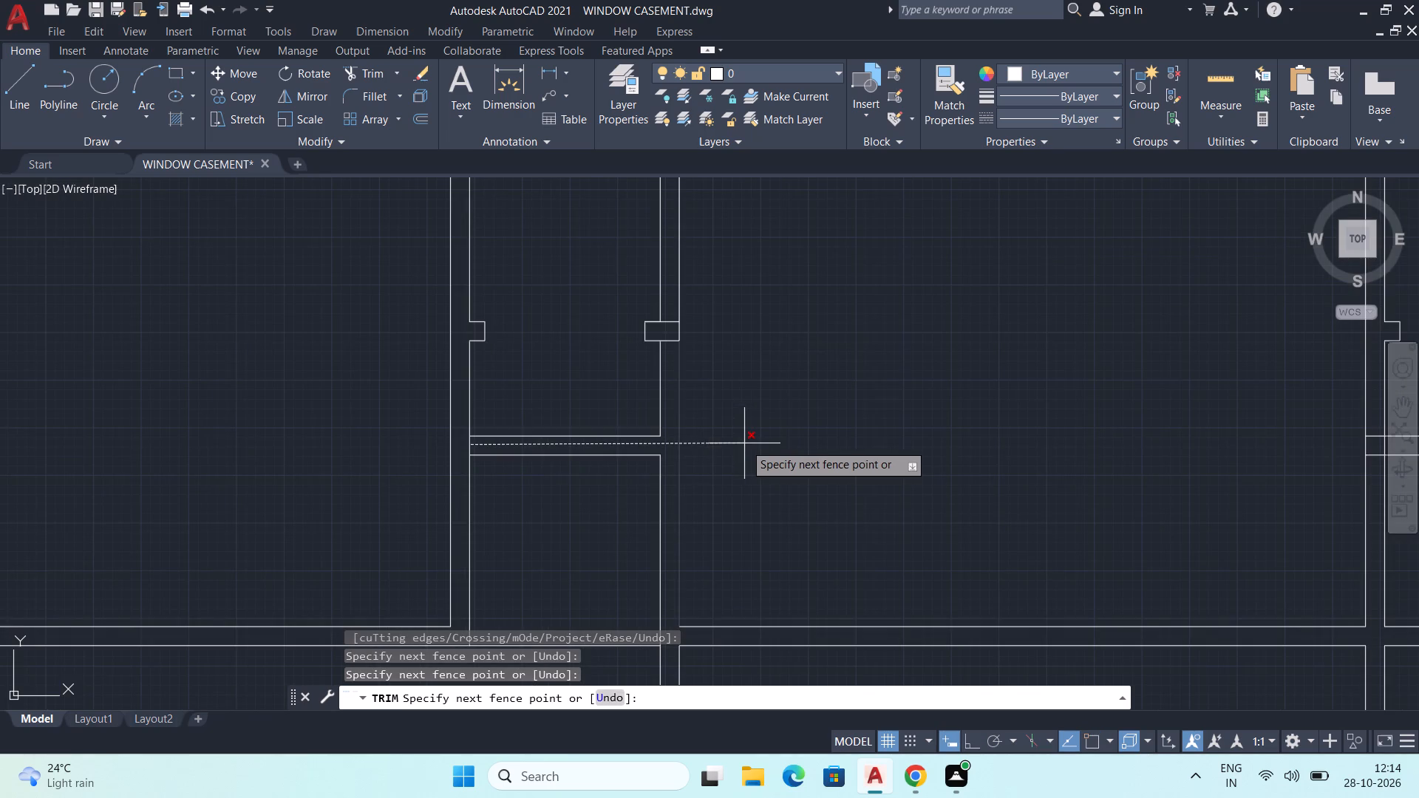
{"action": "scroll", "coordinate": [426, 448], "scroll_direction": "up", "scroll_amount": 2}
{"action": "scroll", "coordinate": [487, 446], "scroll_direction": "up", "scroll_amount": 2}
{"action": "left_click", "coordinate": [525, 443]}
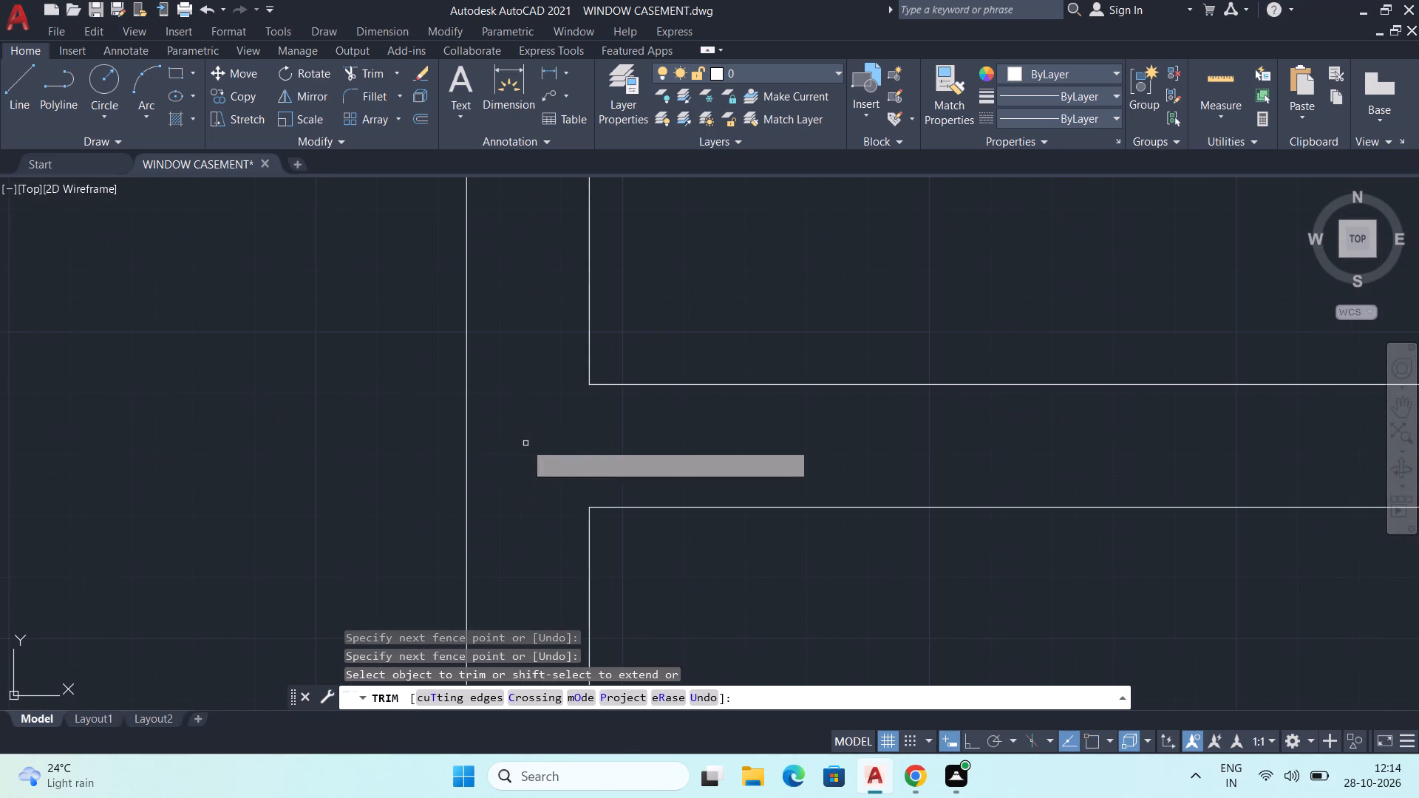
Trim the leftover upper crossbar lines inside the middle web so its small inner stub opens into the web.
{"action": "scroll", "coordinate": [545, 431], "scroll_direction": "down", "scroll_amount": 5}
{"action": "middle_click_drag", "start_coordinate": [913, 364], "coordinate": [751, 417]}
{"action": "middle_click_drag", "start_coordinate": [790, 432], "coordinate": [790, 441]}
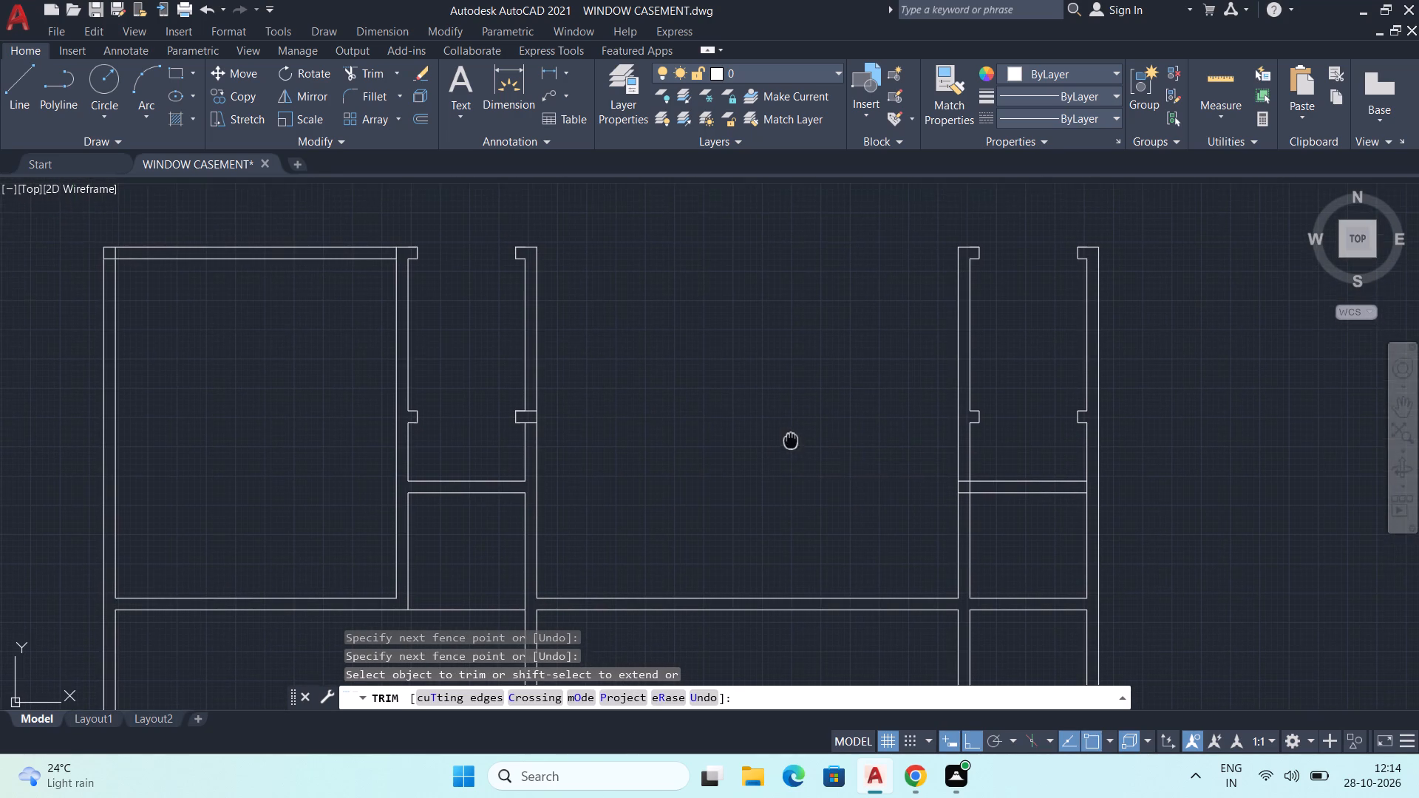
{"action": "middle_click_drag", "start_coordinate": [790, 441], "coordinate": [789, 443]}
{"action": "scroll", "coordinate": [479, 456], "scroll_direction": "up", "scroll_amount": 2}
{"action": "middle_click_drag", "start_coordinate": [523, 429], "coordinate": [517, 474]}
{"action": "scroll", "coordinate": [566, 419], "scroll_direction": "up", "scroll_amount": 2}
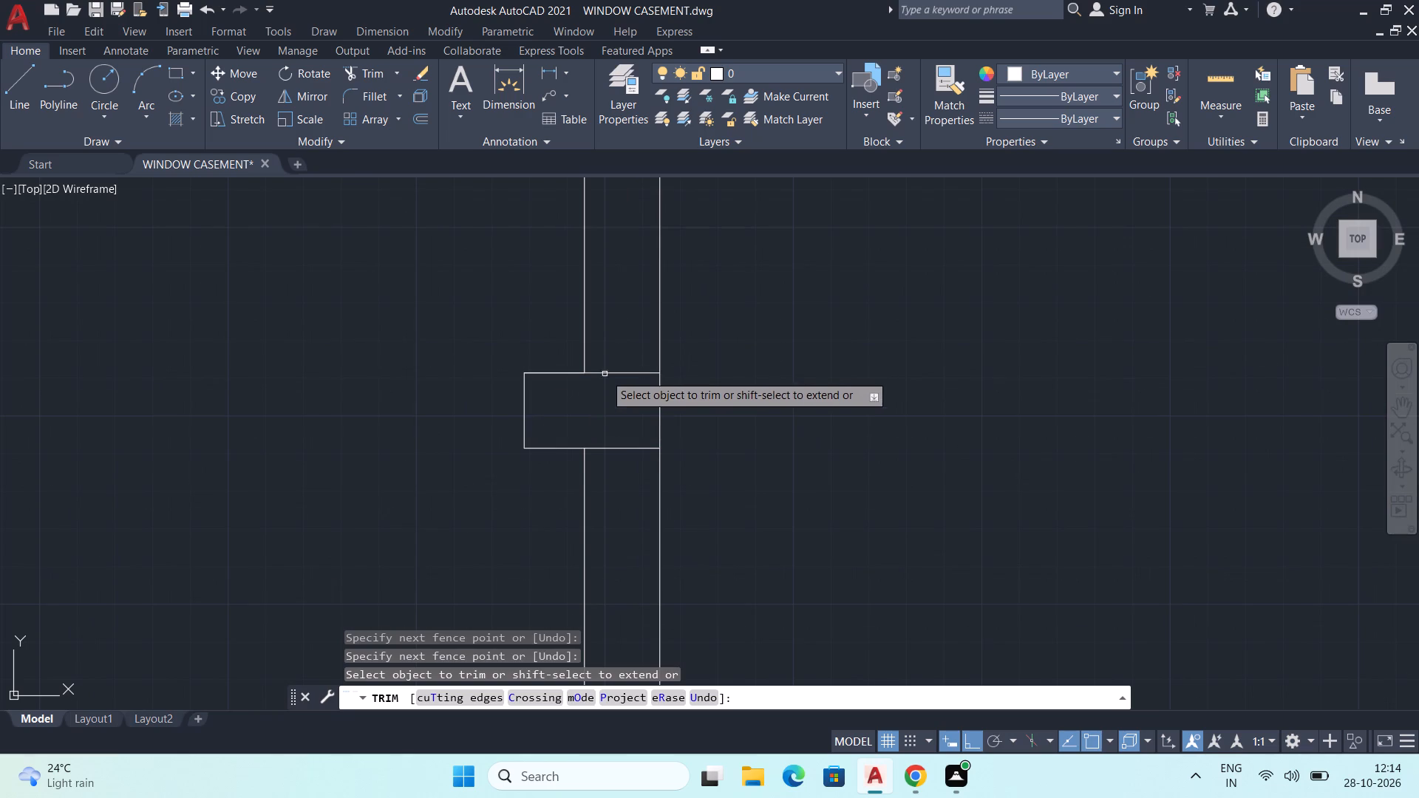
{"action": "left_click", "coordinate": [629, 344]}
{"action": "left_click", "coordinate": [621, 488]}
Open the right bay's middle crossbar joints by trimming its lines inside the right web and the web and side wall faces between them.
{"action": "scroll", "coordinate": [701, 339], "scroll_direction": "down", "scroll_amount": 3}
{"action": "middle_click_drag", "start_coordinate": [841, 413], "coordinate": [834, 415]}
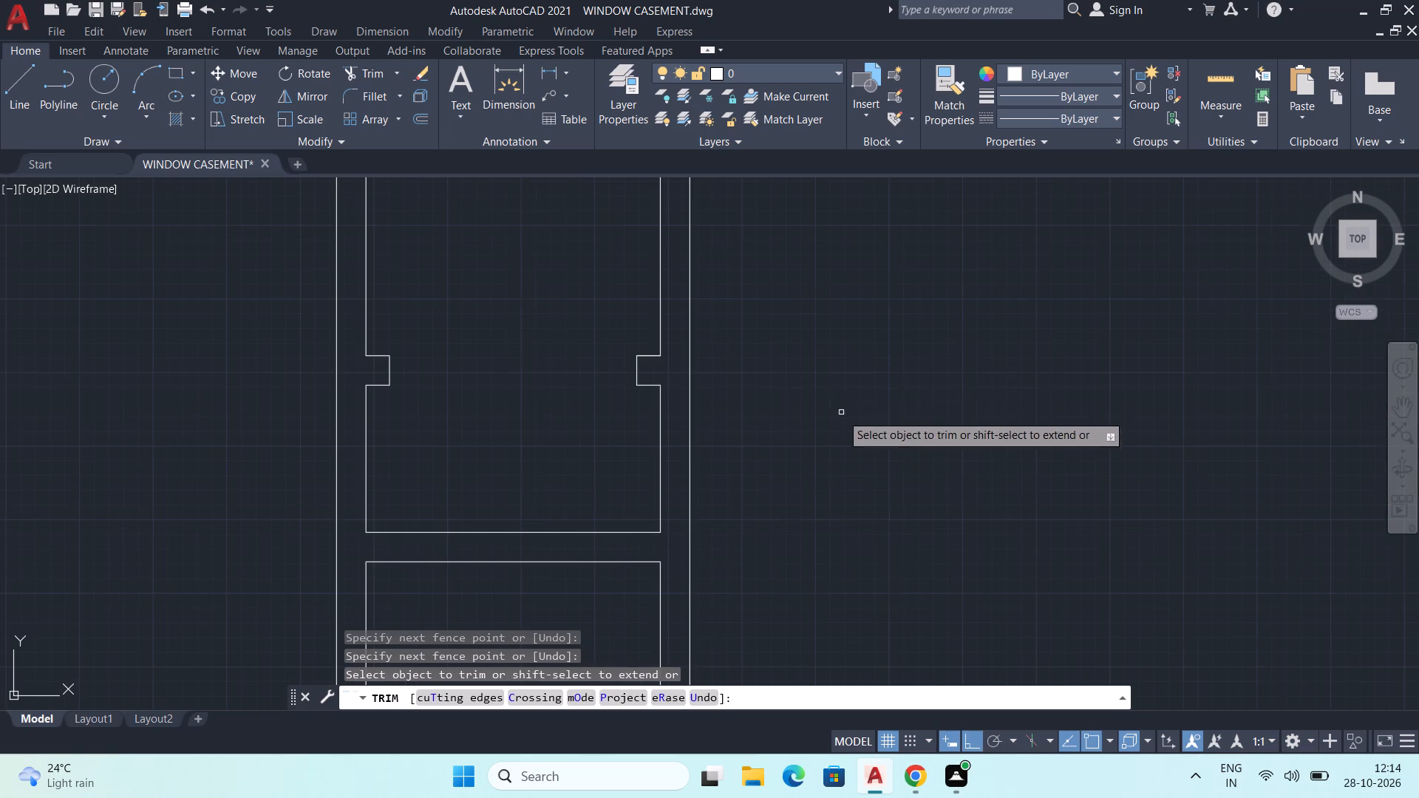
{"action": "middle_click_drag", "start_coordinate": [834, 415], "coordinate": [720, 433]}
{"action": "scroll", "coordinate": [739, 417], "scroll_direction": "down", "scroll_amount": 2}
{"action": "middle_click_drag", "start_coordinate": [849, 452], "coordinate": [643, 499]}
{"action": "middle_click_drag", "start_coordinate": [809, 485], "coordinate": [704, 459]}
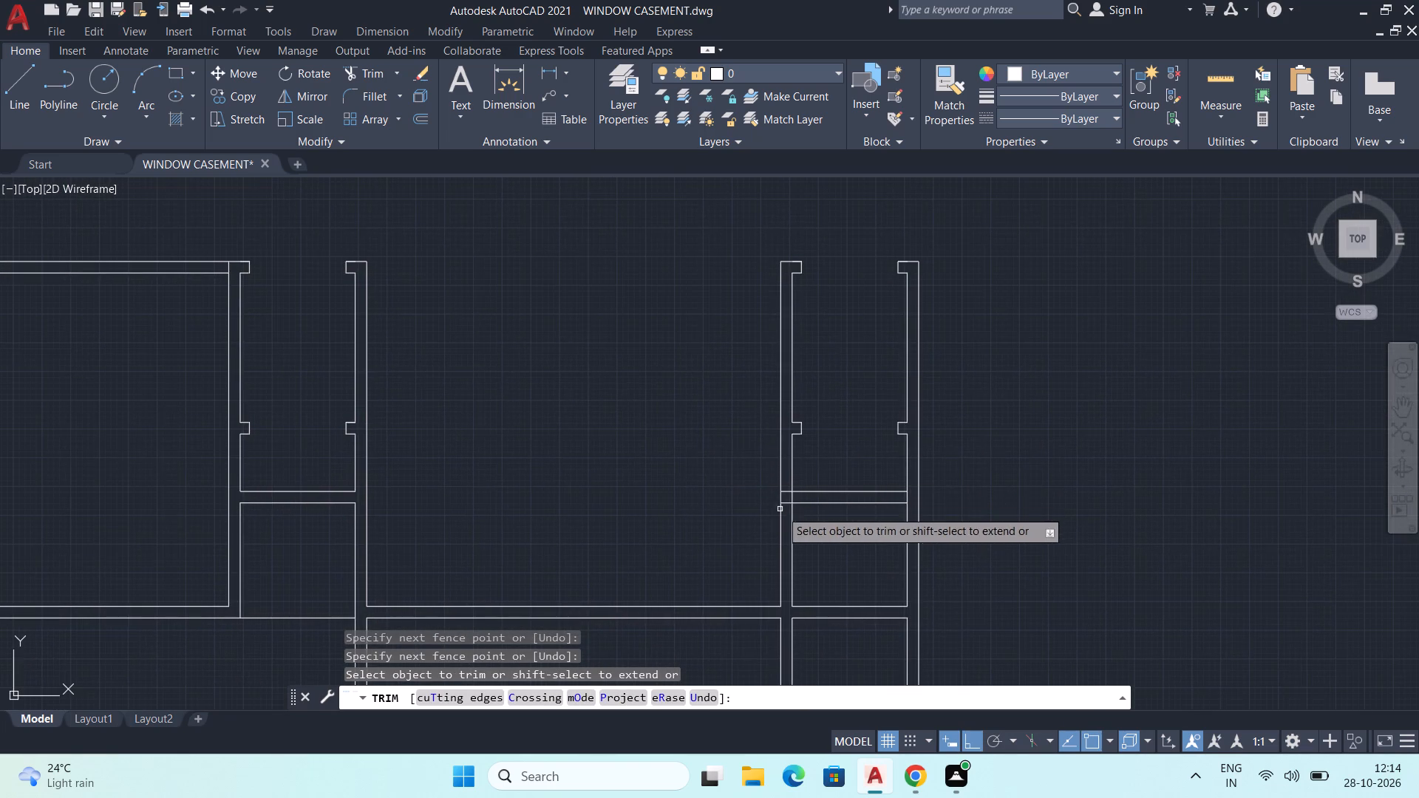
{"action": "scroll", "coordinate": [783, 525], "scroll_direction": "up", "scroll_amount": 3}
{"action": "left_click", "coordinate": [783, 364]}
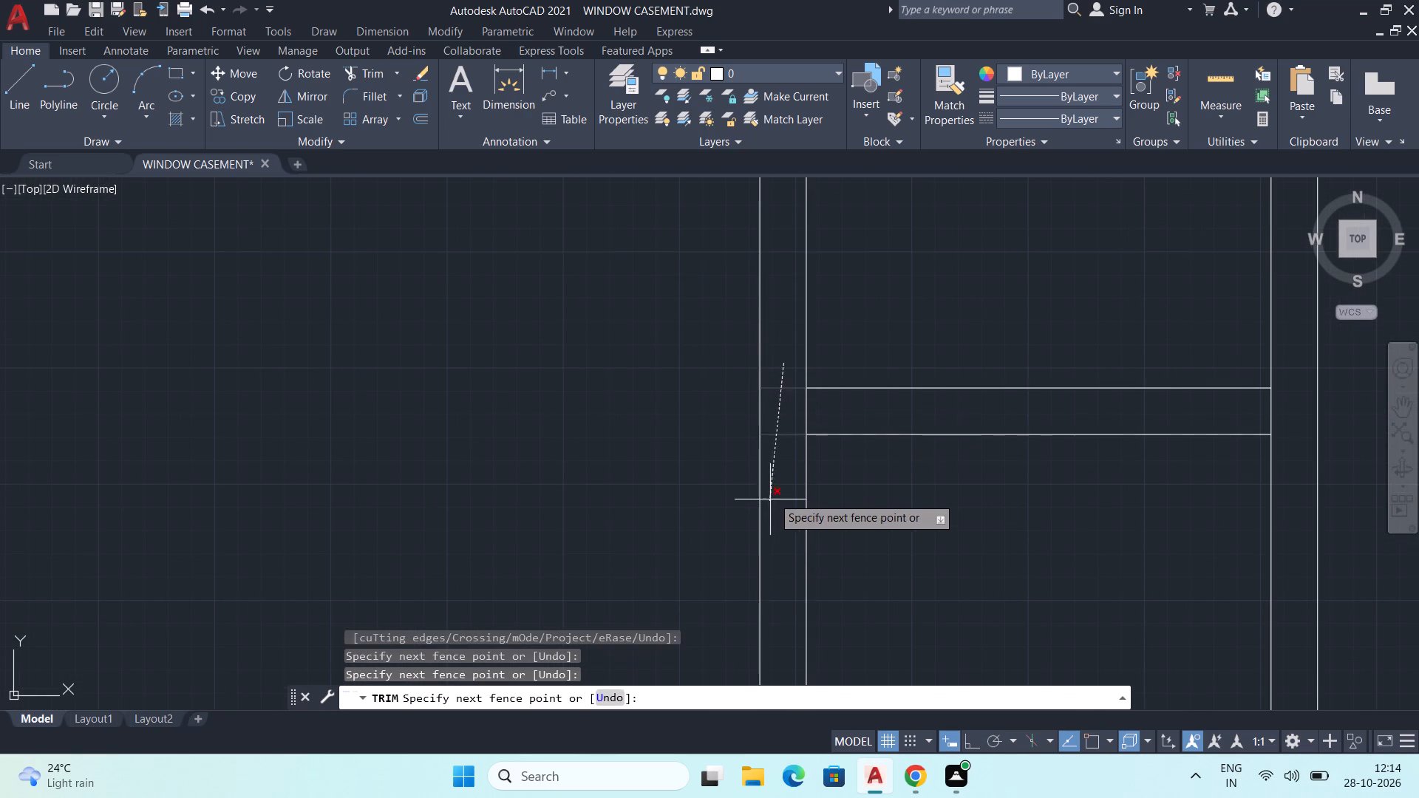
{"action": "left_click", "coordinate": [777, 454]}
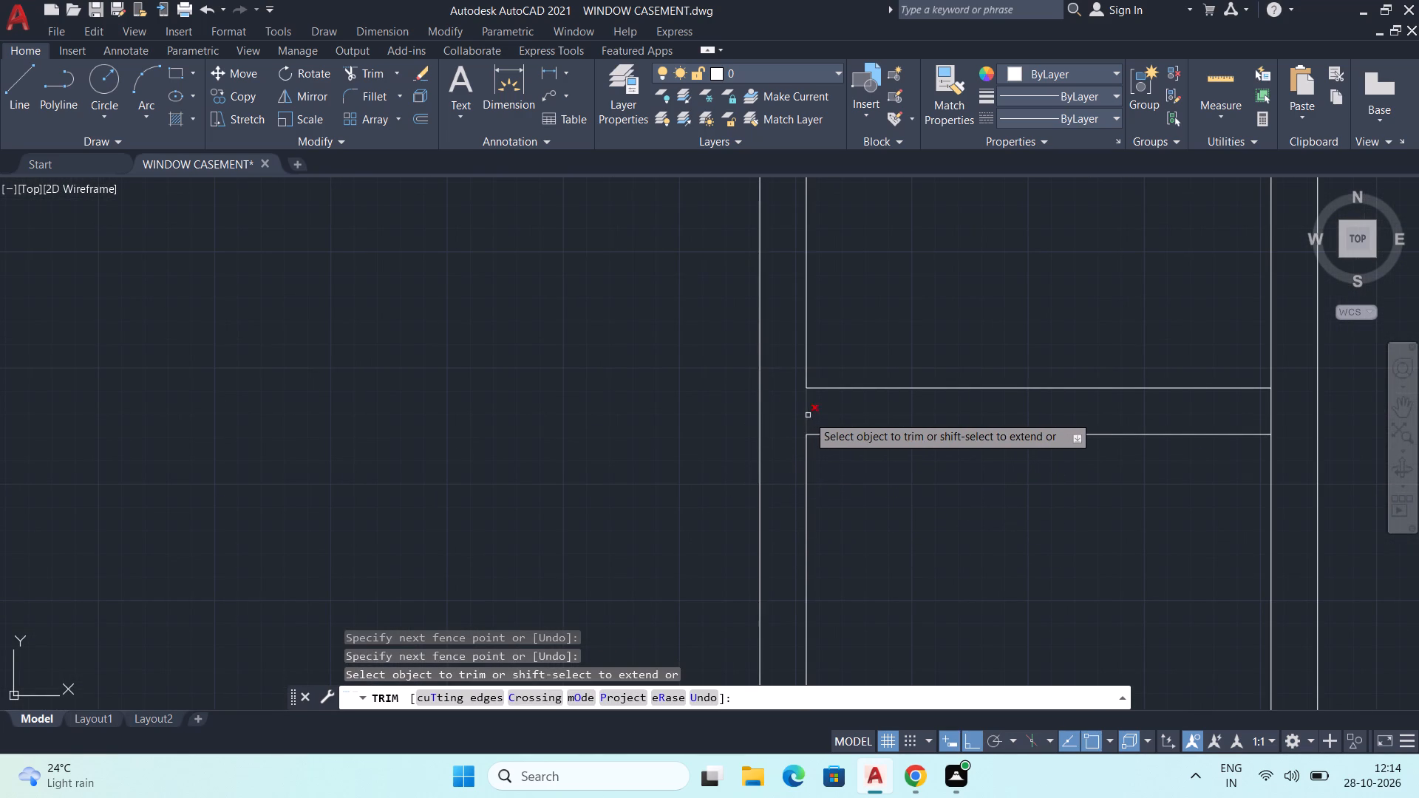
{"action": "left_click", "coordinate": [807, 415]}
{"action": "scroll", "coordinate": [1005, 325], "scroll_direction": "down", "scroll_amount": 2}
{"action": "middle_click_drag", "start_coordinate": [1005, 330], "coordinate": [757, 329]}
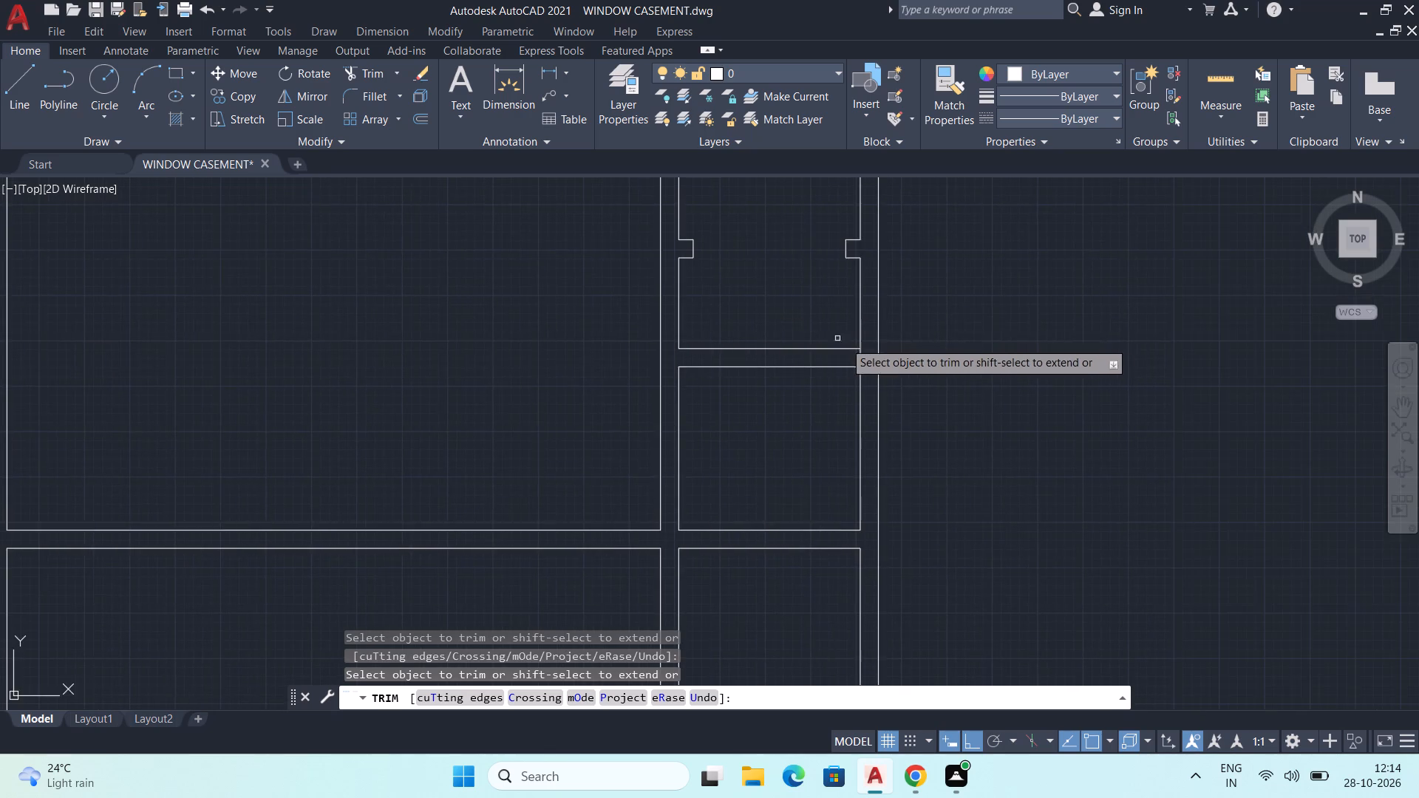
{"action": "scroll", "coordinate": [857, 345], "scroll_direction": "up", "scroll_amount": 2}
{"action": "left_click", "coordinate": [860, 382]}
Trim the remaining lower crossbar line between the left web and the middle web.
{"action": "scroll", "coordinate": [873, 374], "scroll_direction": "down", "scroll_amount": 4}
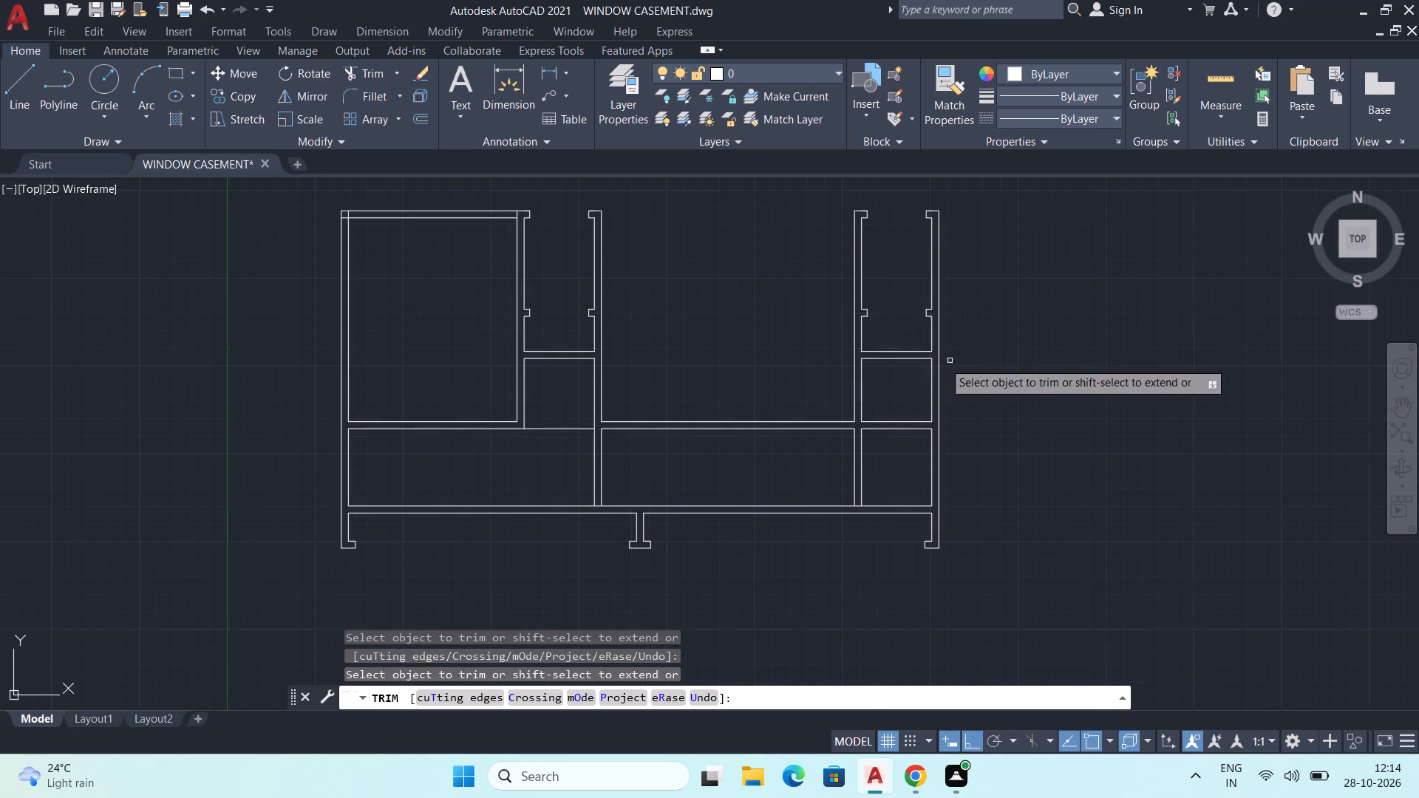
{"action": "middle_click_drag", "start_coordinate": [758, 294], "coordinate": [773, 397]}
{"action": "middle_click_drag", "start_coordinate": [394, 349], "coordinate": [408, 414]}
{"action": "scroll", "coordinate": [662, 511], "scroll_direction": "down", "scroll_amount": 1}
{"action": "middle_click_drag", "start_coordinate": [662, 511], "coordinate": [665, 437]}
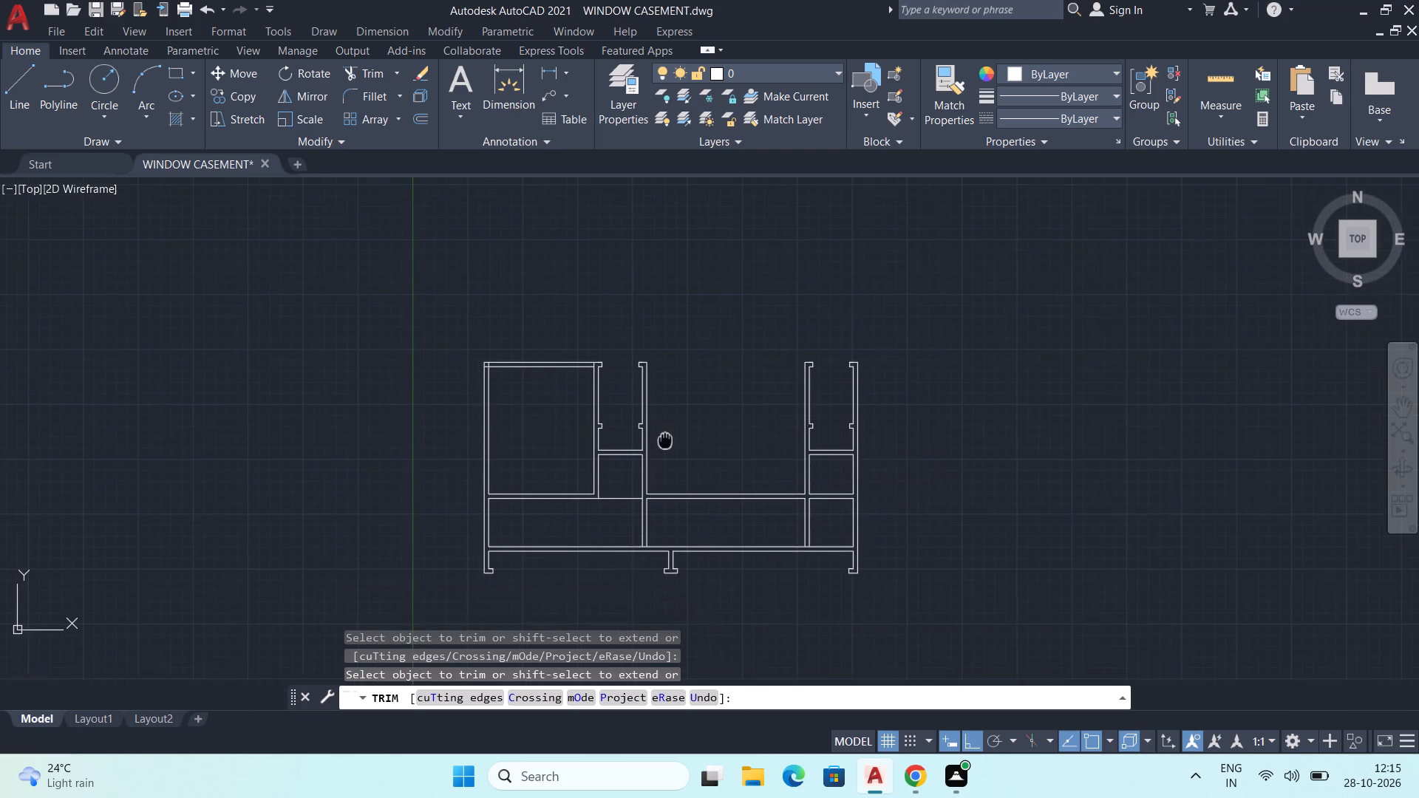
{"action": "middle_click_drag", "start_coordinate": [665, 437], "coordinate": [663, 425]}
{"action": "scroll", "coordinate": [619, 472], "scroll_direction": "up", "scroll_amount": 2}
{"action": "left_click", "coordinate": [622, 456]}
{"action": "left_click", "coordinate": [575, 534]}
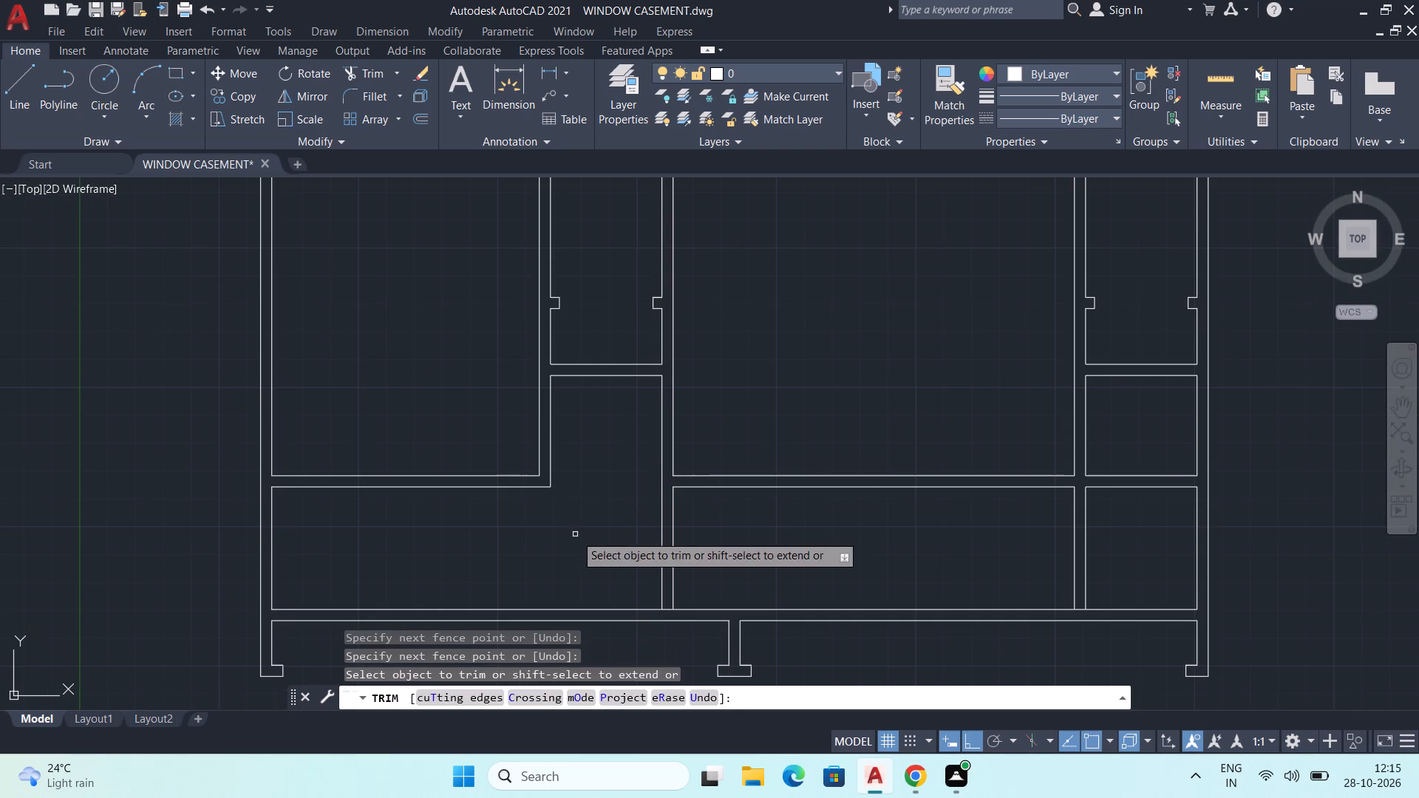
Trim both lower crossbar lines in the right bay between the right web and the right side wall.
{"action": "scroll", "coordinate": [842, 417], "scroll_direction": "down", "scroll_amount": 1}
{"action": "middle_click_drag", "start_coordinate": [842, 417], "coordinate": [724, 432]}
{"action": "scroll", "coordinate": [860, 457], "scroll_direction": "up", "scroll_amount": 2}
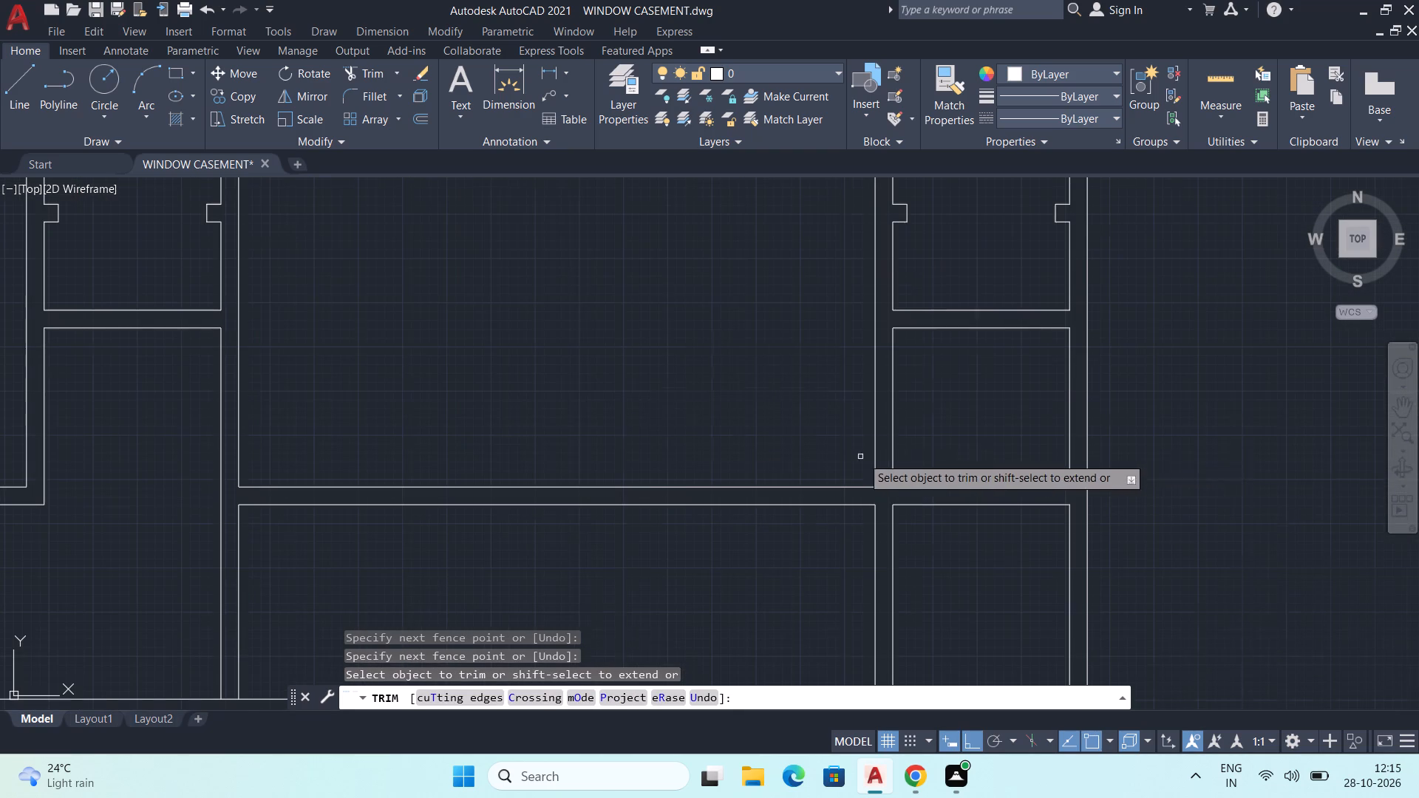
{"action": "left_click", "coordinate": [964, 456]}
{"action": "left_click", "coordinate": [956, 545]}
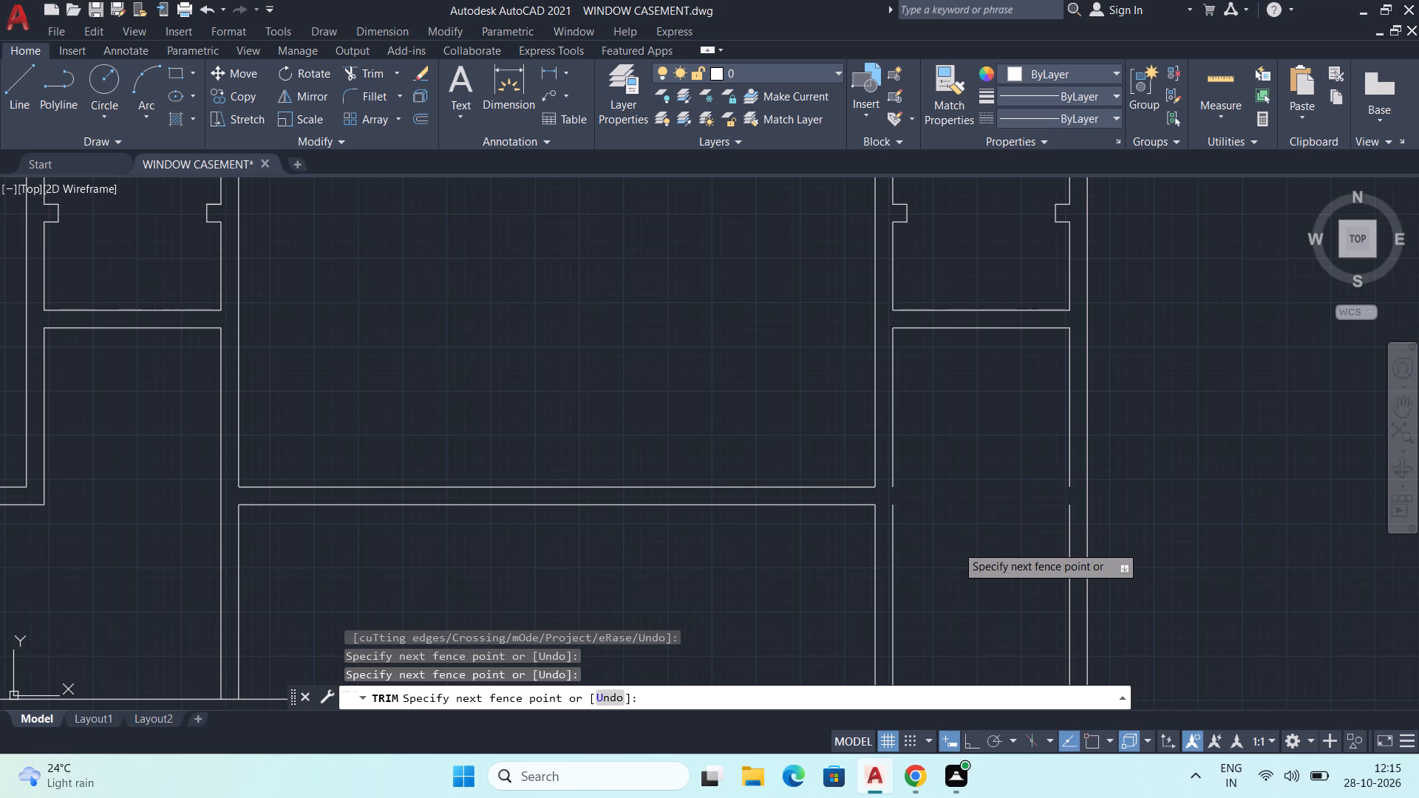
{"action": "scroll", "coordinate": [956, 539], "scroll_direction": "down", "scroll_amount": 1}
{"action": "middle_click_drag", "start_coordinate": [956, 539], "coordinate": [962, 424]}
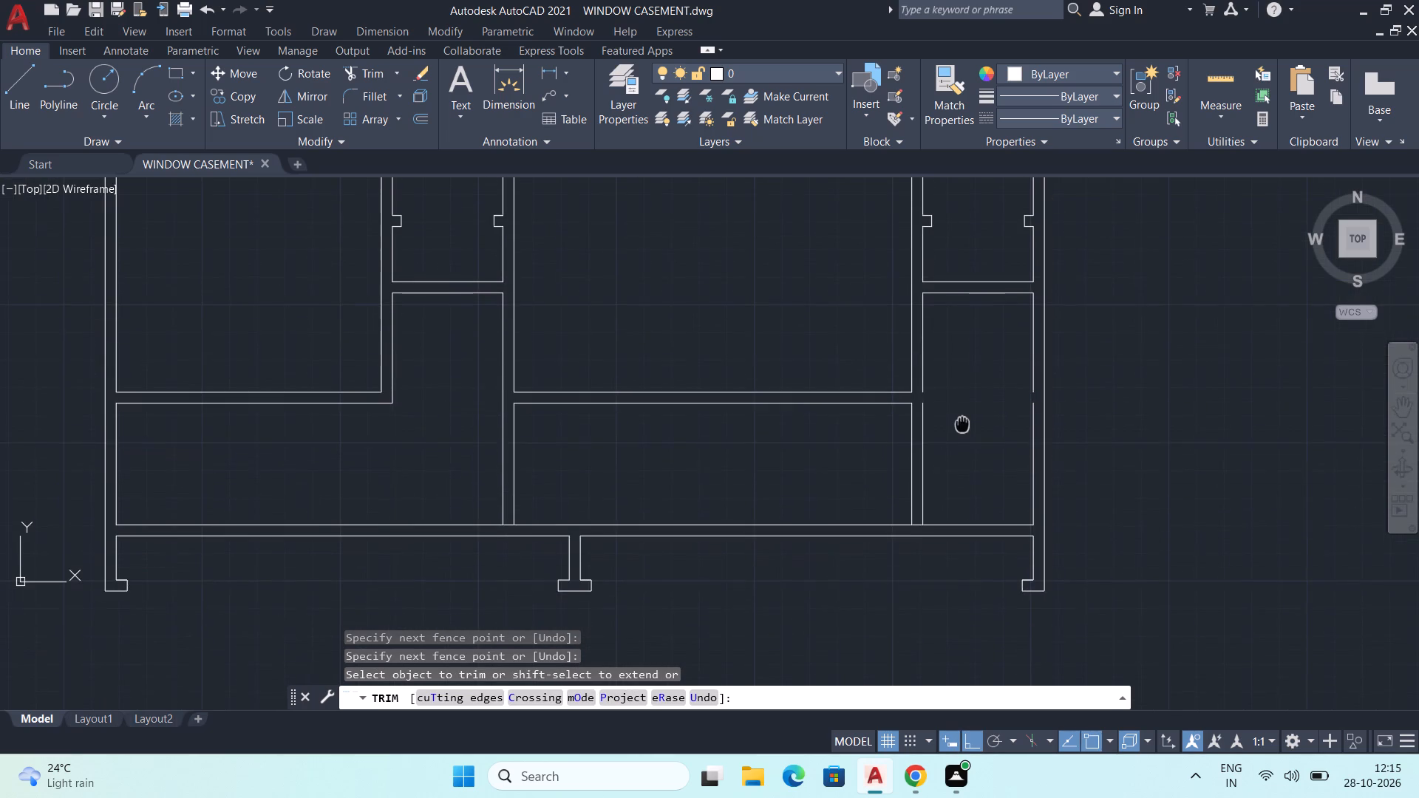
{"action": "middle_click_drag", "start_coordinate": [962, 424], "coordinate": [959, 496]}
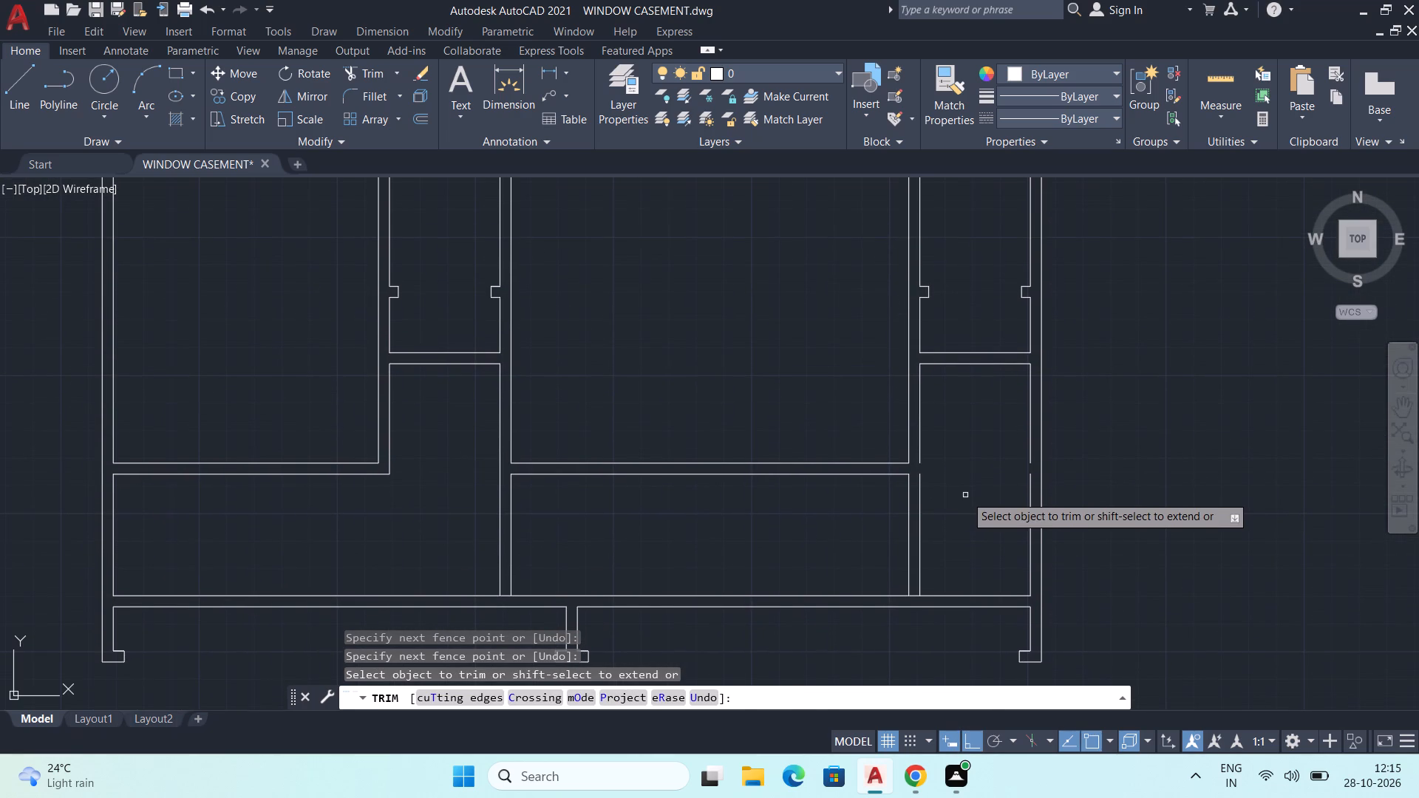
{"action": "key", "text": "space"}
Stretch the right web's bay-side face line down 1 mm across the gap at the removed lower crossbar, making it 10 mm long.
{"action": "scroll", "coordinate": [892, 464], "scroll_direction": "up", "scroll_amount": 2}
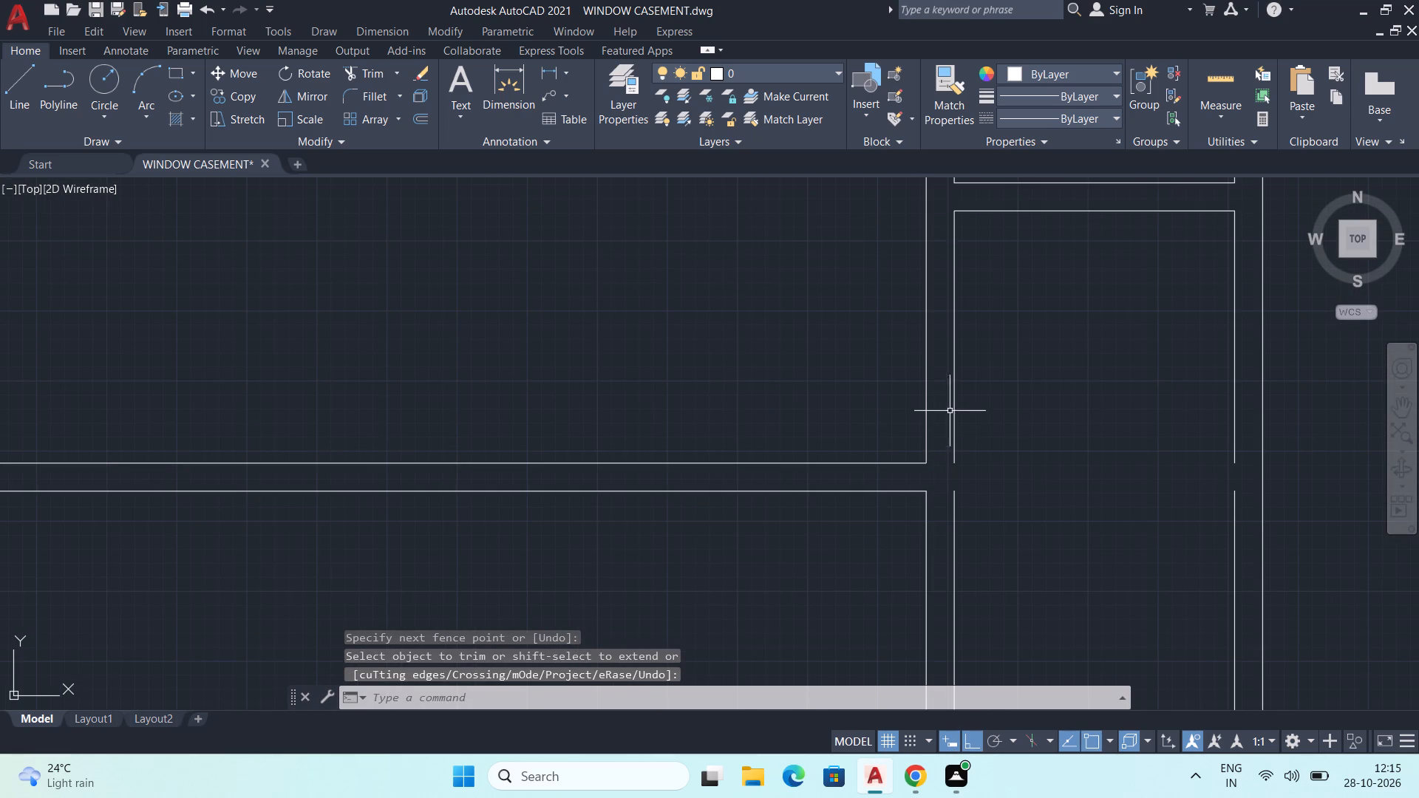
{"action": "left_click", "coordinate": [954, 401]}
{"action": "scroll", "coordinate": [951, 436], "scroll_direction": "up", "scroll_amount": 2}
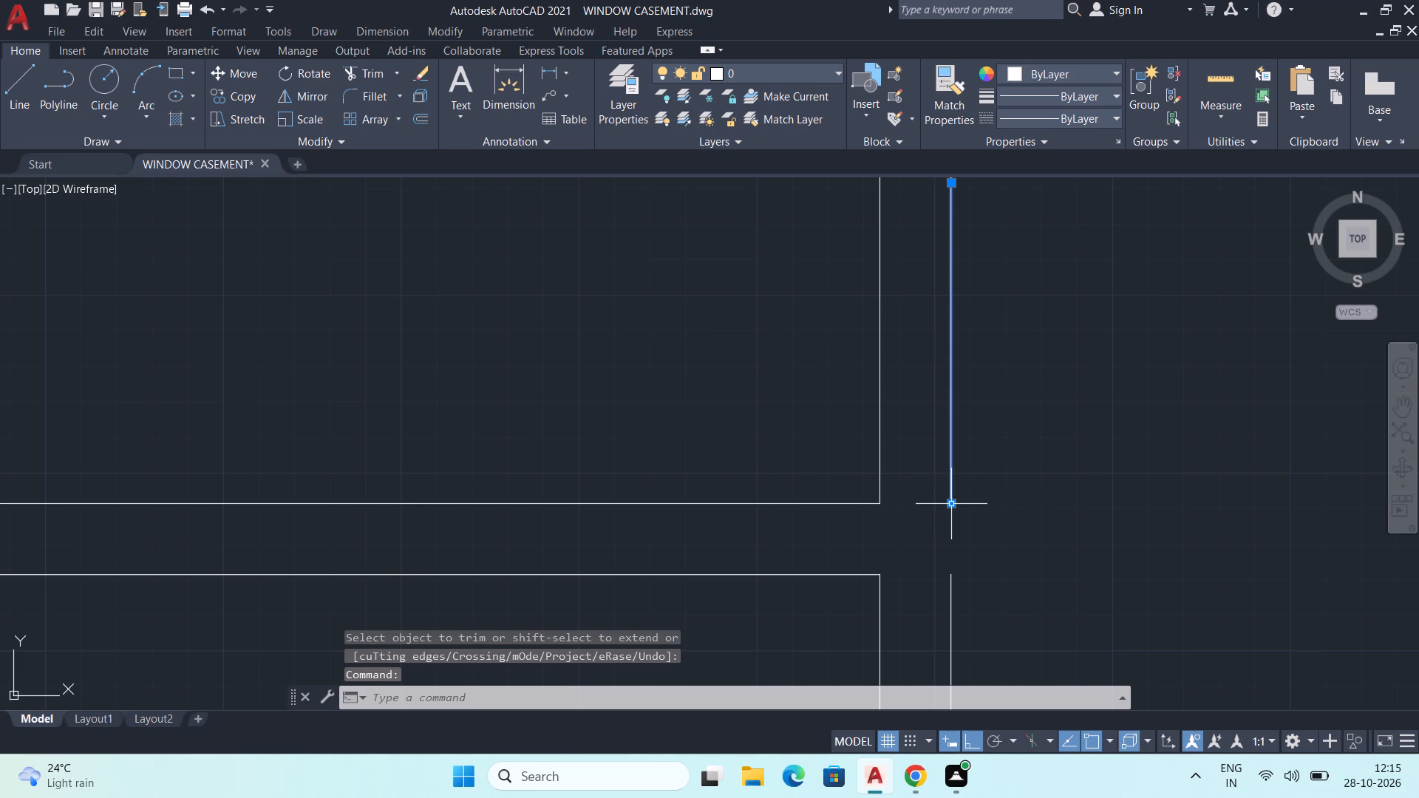
{"action": "left_click", "coordinate": [951, 504]}
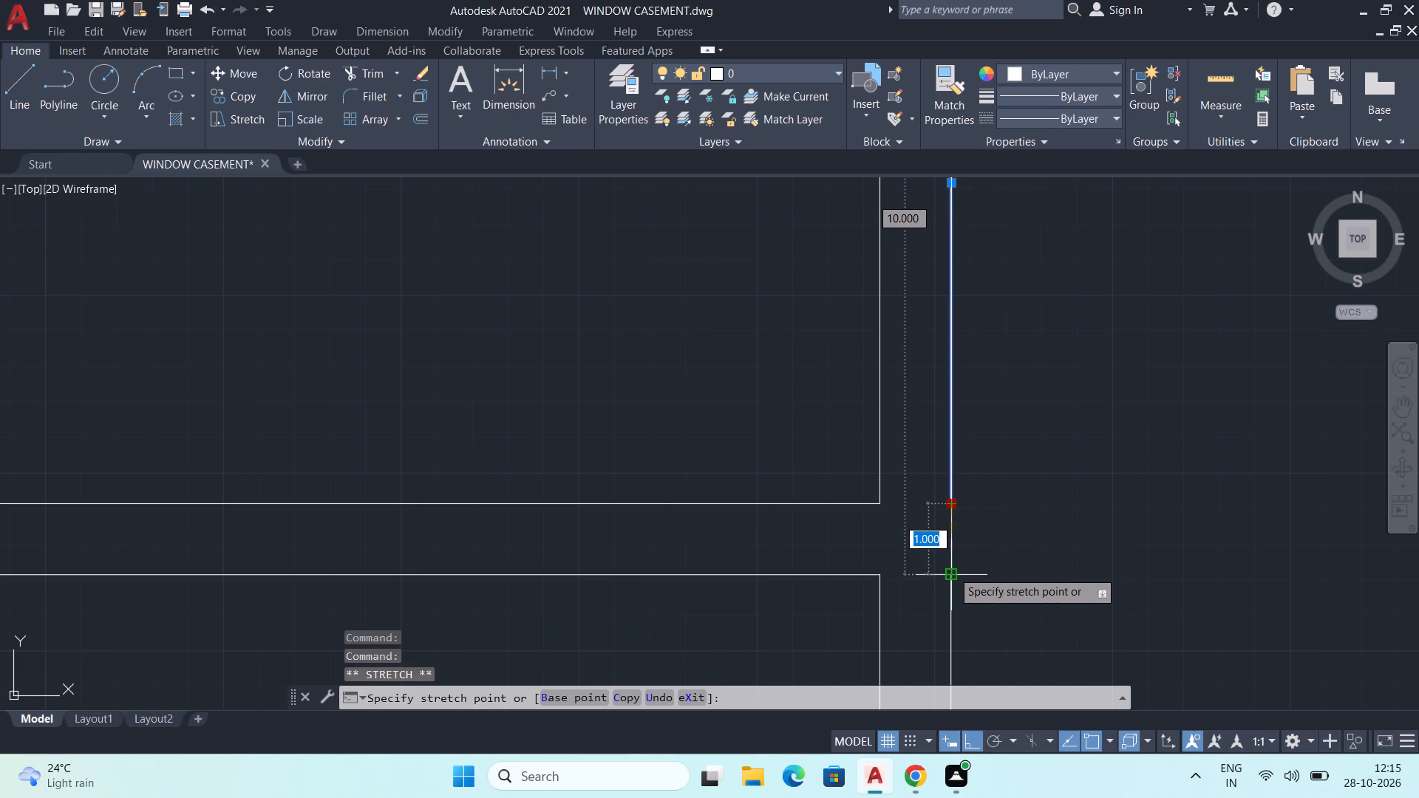
{"action": "left_click", "coordinate": [952, 570]}
{"action": "key", "text": "Escape"}
Stretch the right side wall's inner face line down 1 mm to close the gap at the removed lower crossbar.
{"action": "scroll", "coordinate": [1030, 517], "scroll_direction": "down", "scroll_amount": 2}
{"action": "middle_click_drag", "start_coordinate": [1030, 517], "coordinate": [641, 519]}
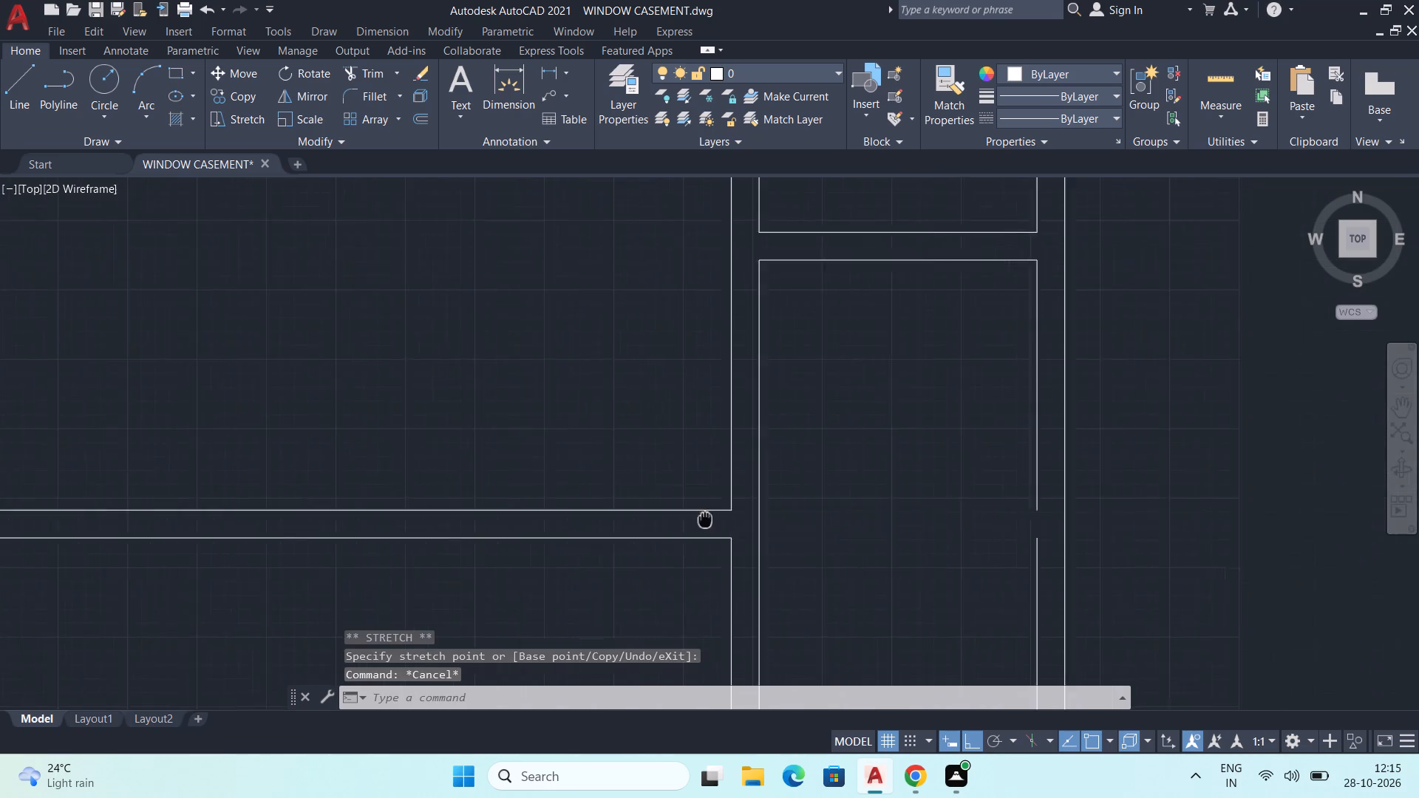
{"action": "middle_click_drag", "start_coordinate": [641, 519], "coordinate": [582, 519]}
{"action": "left_click", "coordinate": [830, 440]}
{"action": "scroll", "coordinate": [835, 492], "scroll_direction": "up", "scroll_amount": 2}
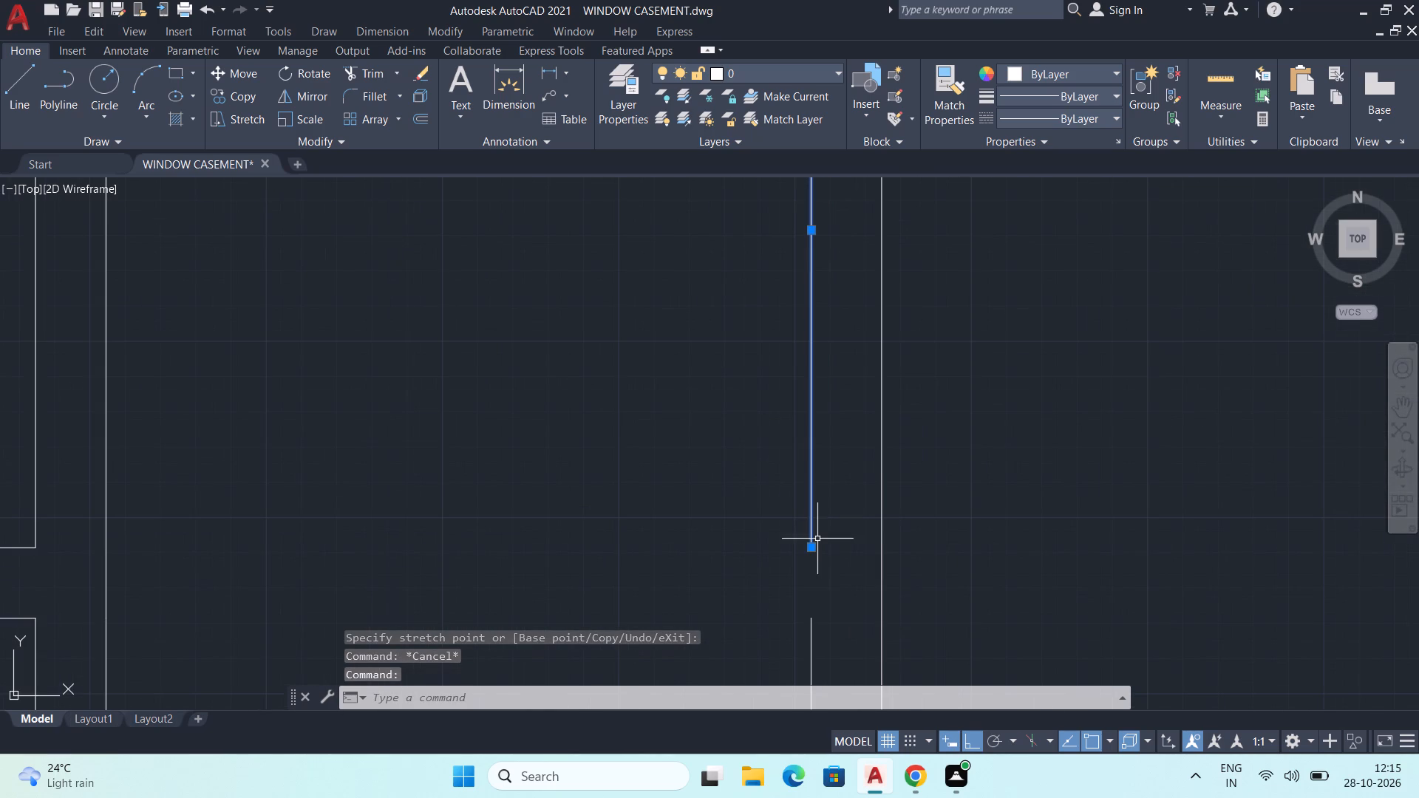
{"action": "left_click", "coordinate": [808, 548]}
{"action": "middle_click_drag", "start_coordinate": [806, 590], "coordinate": [818, 526]}
{"action": "scroll", "coordinate": [831, 557], "scroll_direction": "up", "scroll_amount": 2}
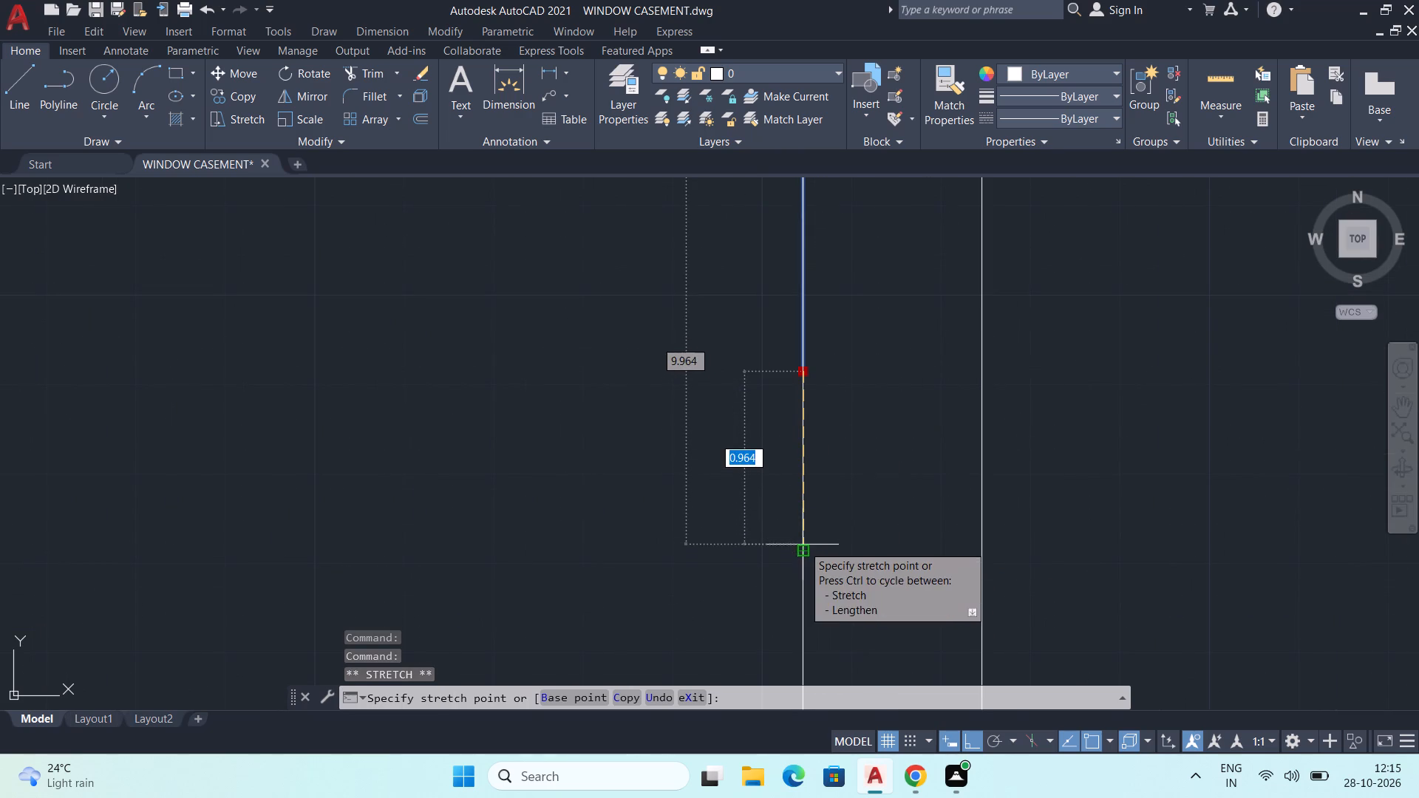
{"action": "left_click", "coordinate": [803, 552]}
{"action": "key", "text": "Escape"}
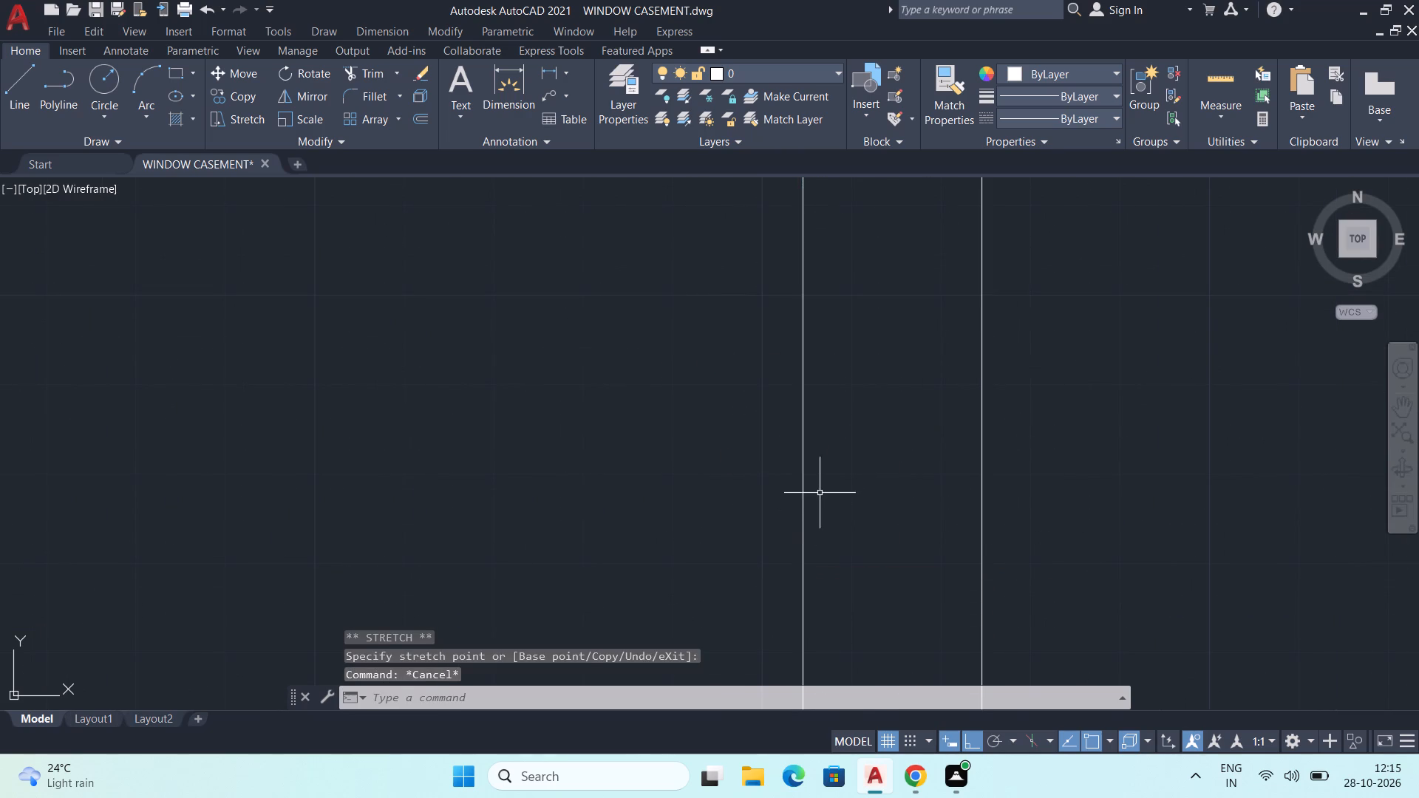
Examine the whole casement profile to review the trimmed webs, crossbars and side walls.
{"action": "scroll", "coordinate": [824, 482], "scroll_direction": "down", "scroll_amount": 3}
{"action": "middle_click_drag", "start_coordinate": [825, 488], "coordinate": [833, 508]}
{"action": "scroll", "coordinate": [842, 474], "scroll_direction": "down", "scroll_amount": 2}
{"action": "middle_click_drag", "start_coordinate": [842, 474], "coordinate": [871, 480]}
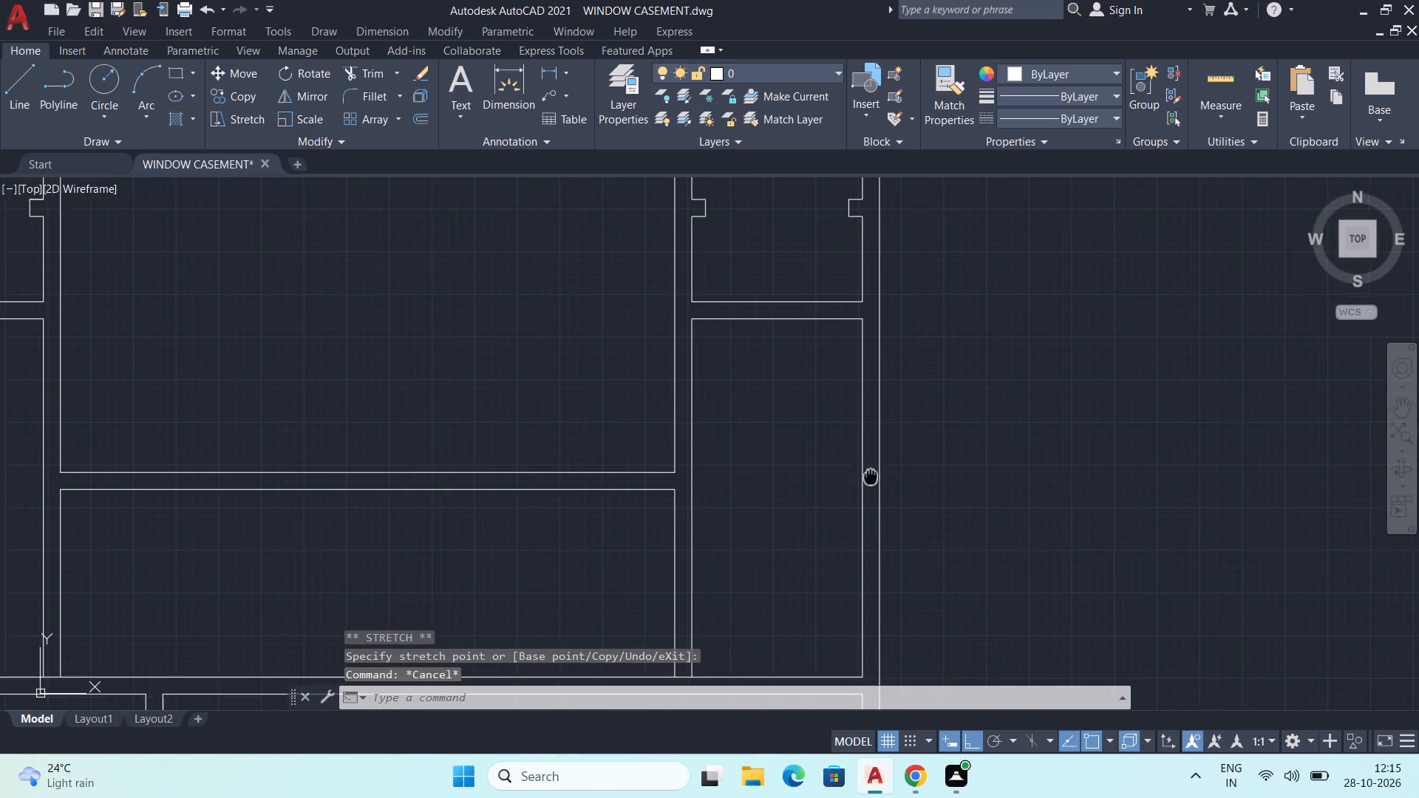
{"action": "middle_click_drag", "start_coordinate": [871, 480], "coordinate": [872, 521]}
{"action": "scroll", "coordinate": [885, 498], "scroll_direction": "down", "scroll_amount": 2}
{"action": "middle_click_drag", "start_coordinate": [885, 497], "coordinate": [860, 525]}
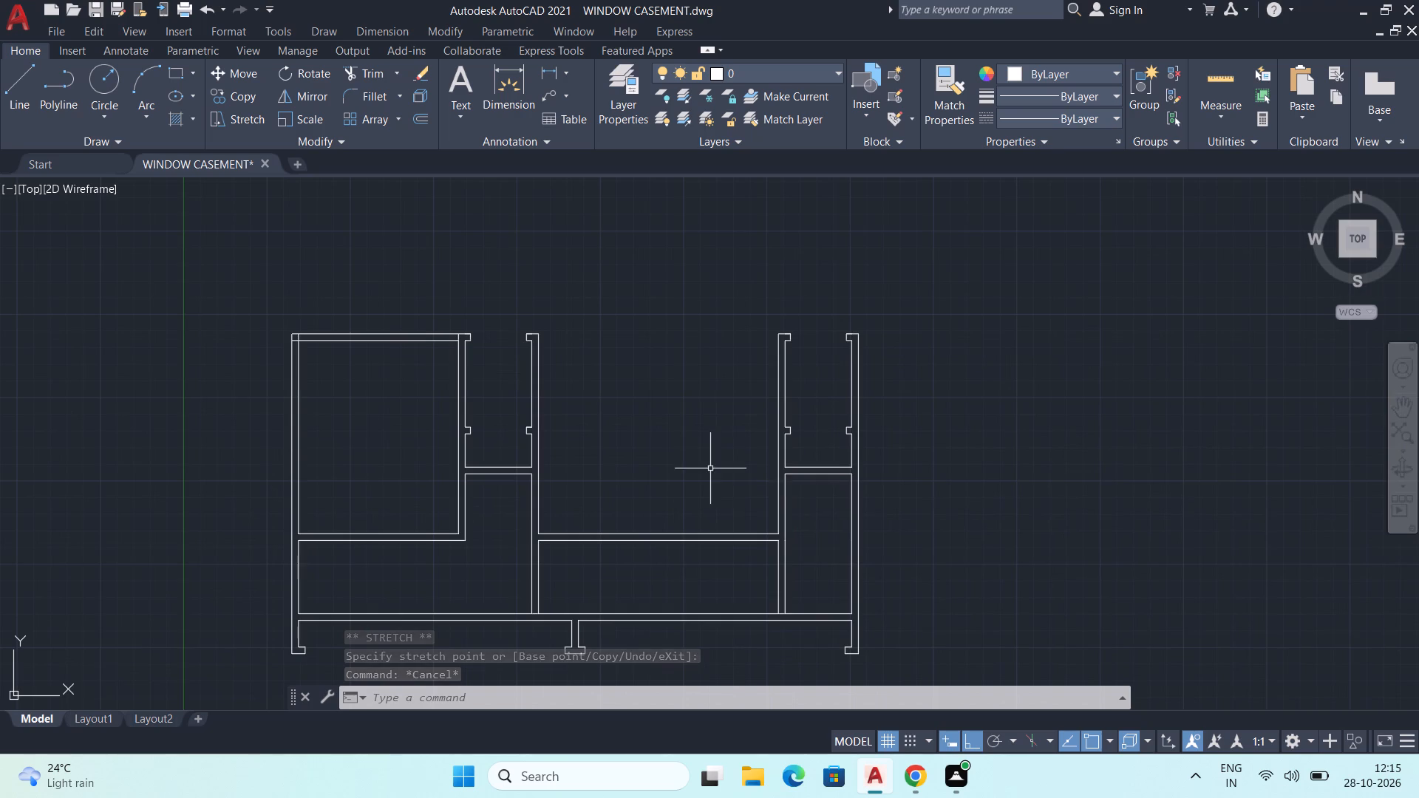
{"action": "middle_click_drag", "start_coordinate": [695, 455], "coordinate": [783, 447]}
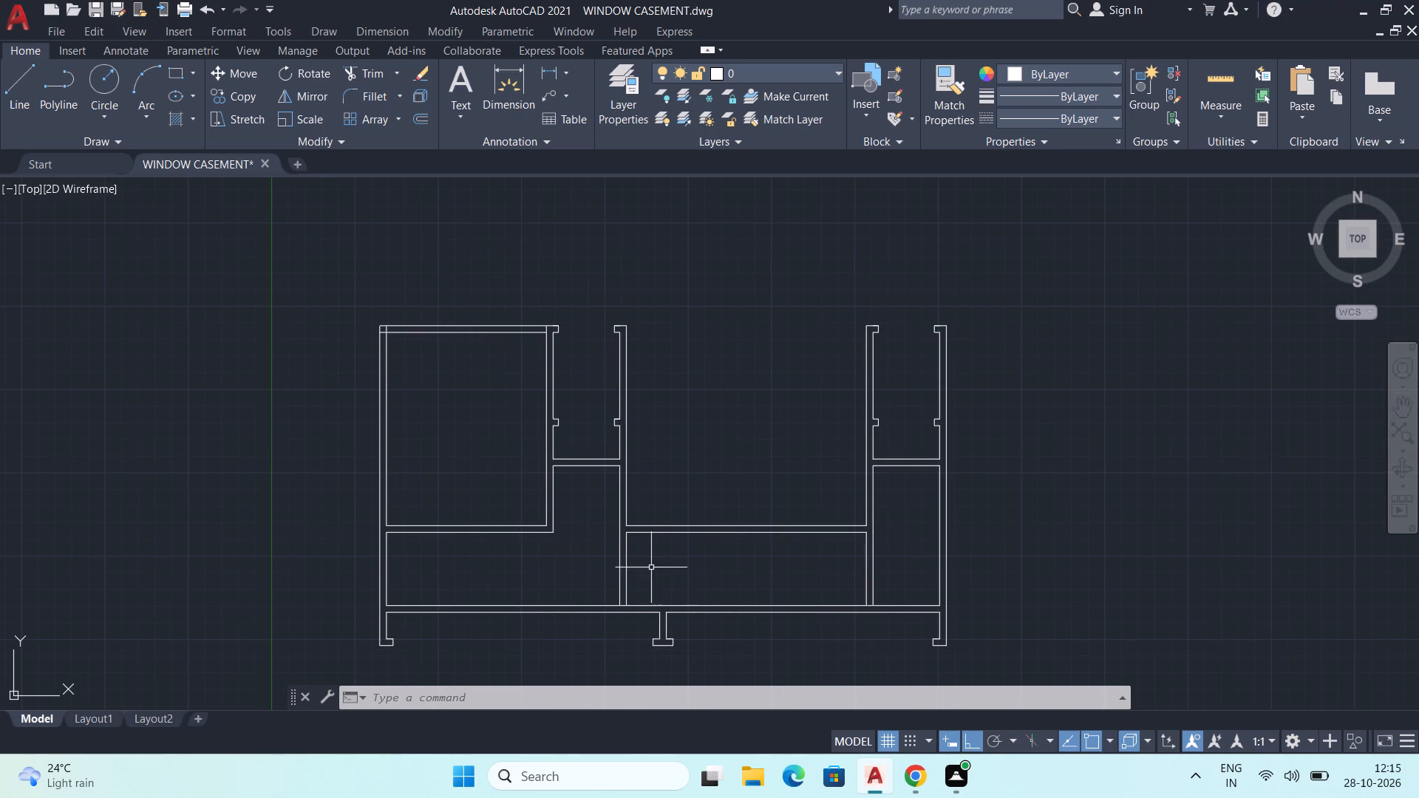
{"action": "middle_click_drag", "start_coordinate": [615, 530], "coordinate": [632, 541]}
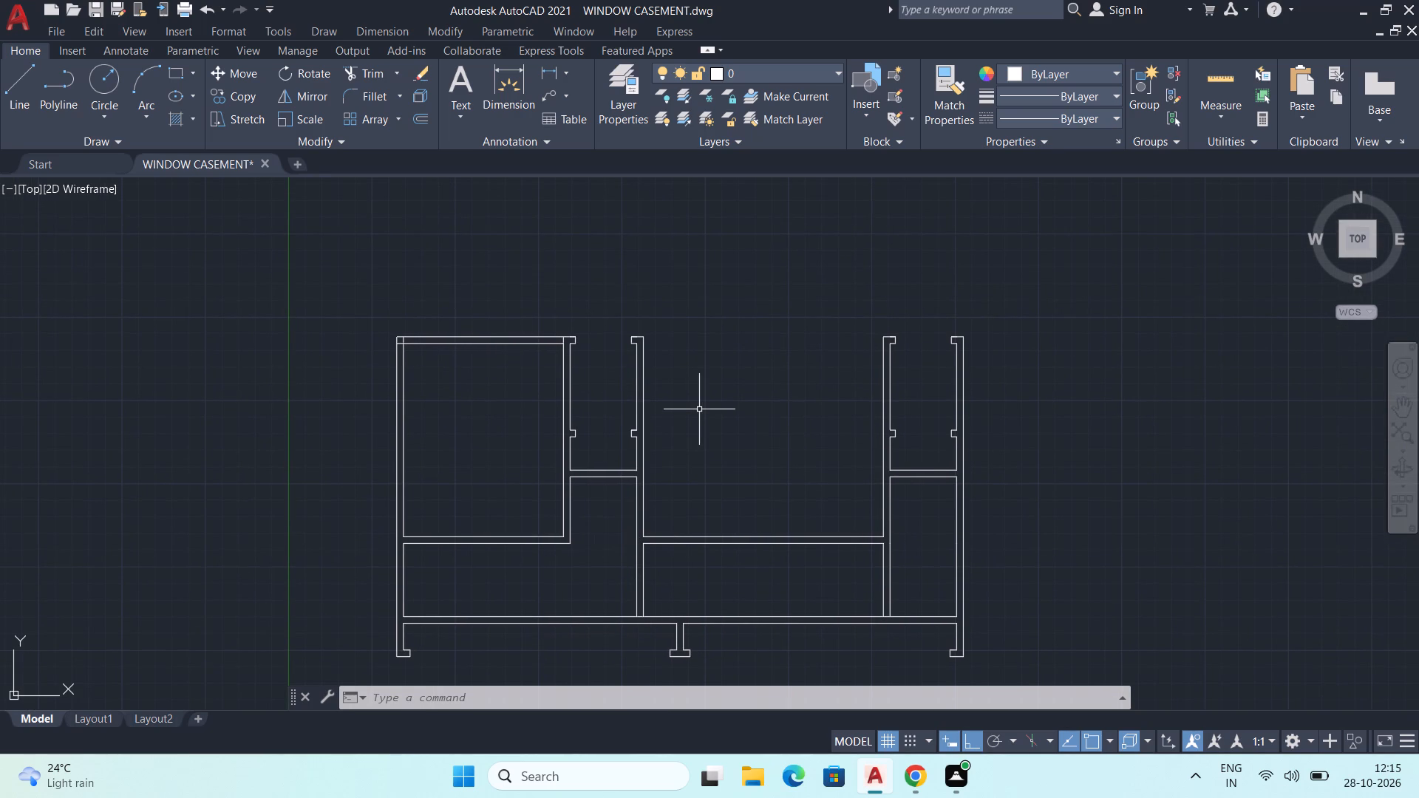
{"action": "middle_click_drag", "start_coordinate": [700, 409], "coordinate": [690, 421]}
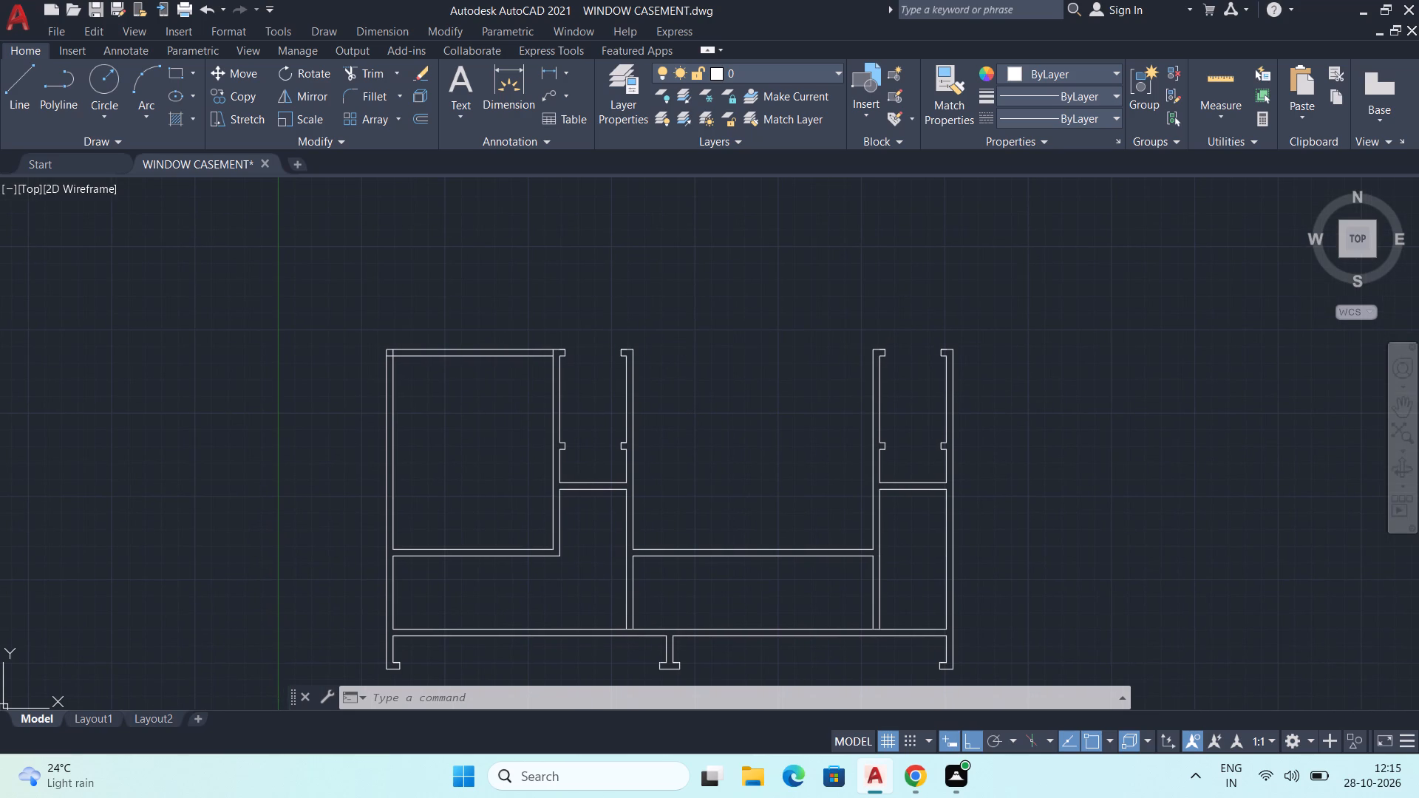
{"action": "right_click", "coordinate": [684, 419]}
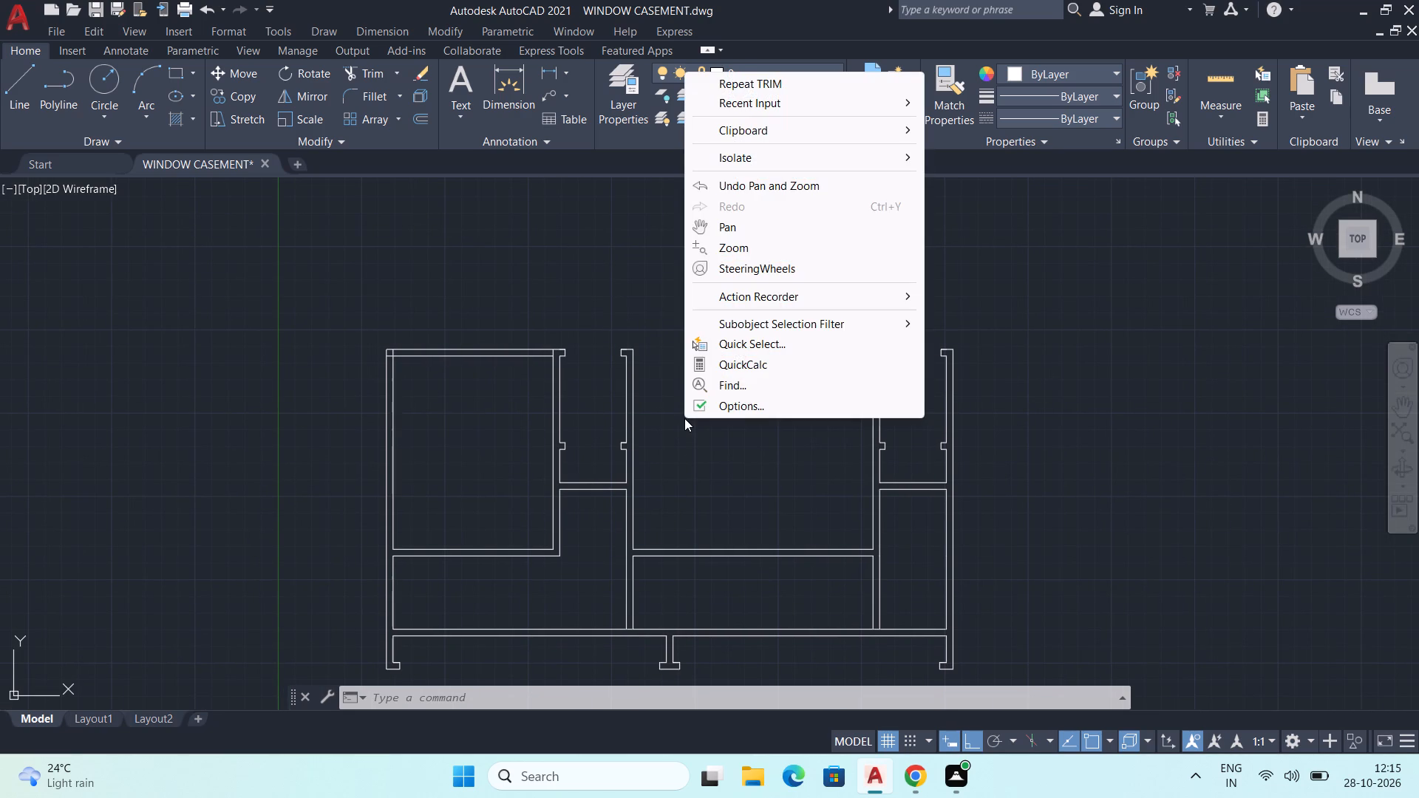
{"action": "key", "text": "Escape"}
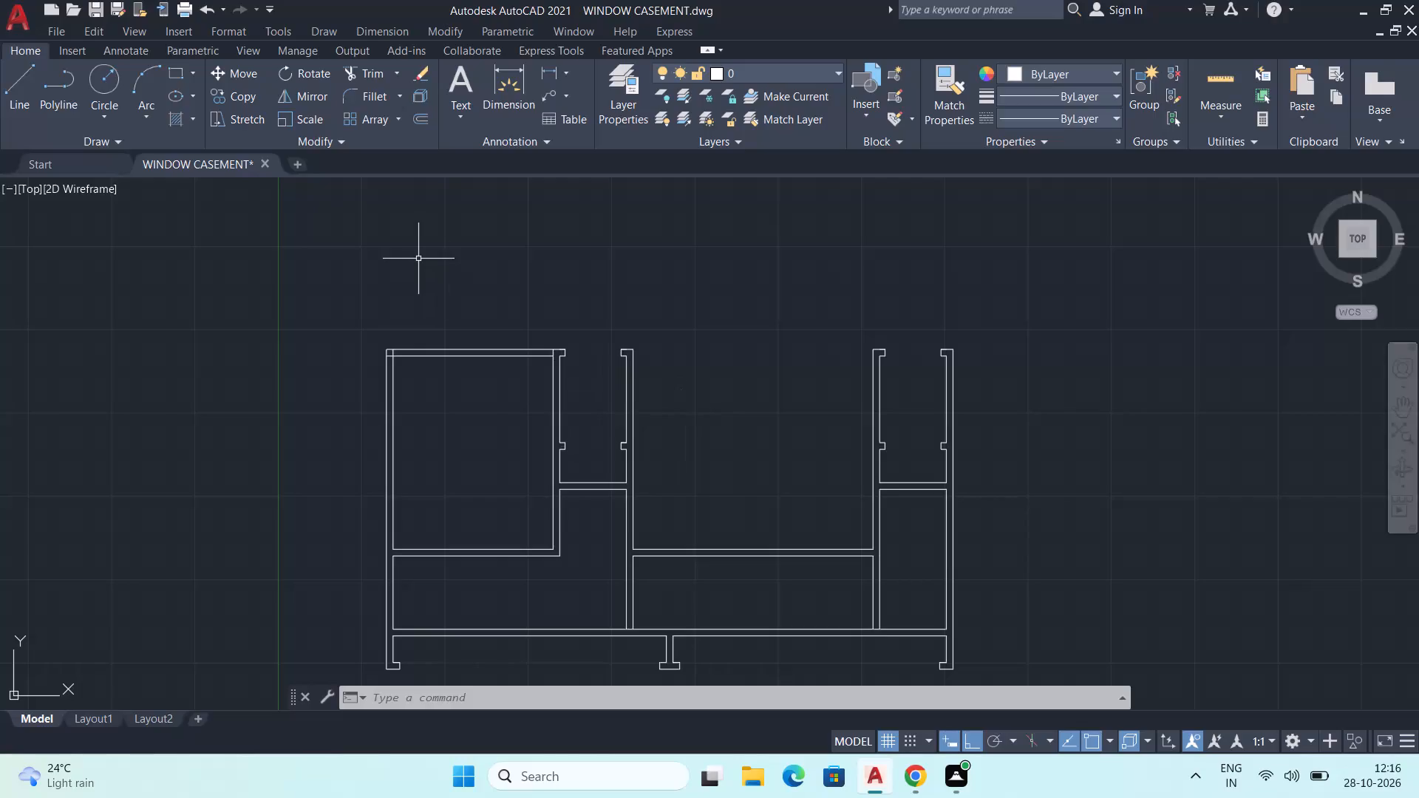
Measure the vertical distance from the left web's top lip to the stub below it with a trial linear dimension.
{"action": "left_click", "coordinate": [554, 69]}
{"action": "scroll", "coordinate": [551, 406], "scroll_direction": "up", "scroll_amount": 2}
{"action": "middle_click_drag", "start_coordinate": [567, 369], "coordinate": [565, 433]}
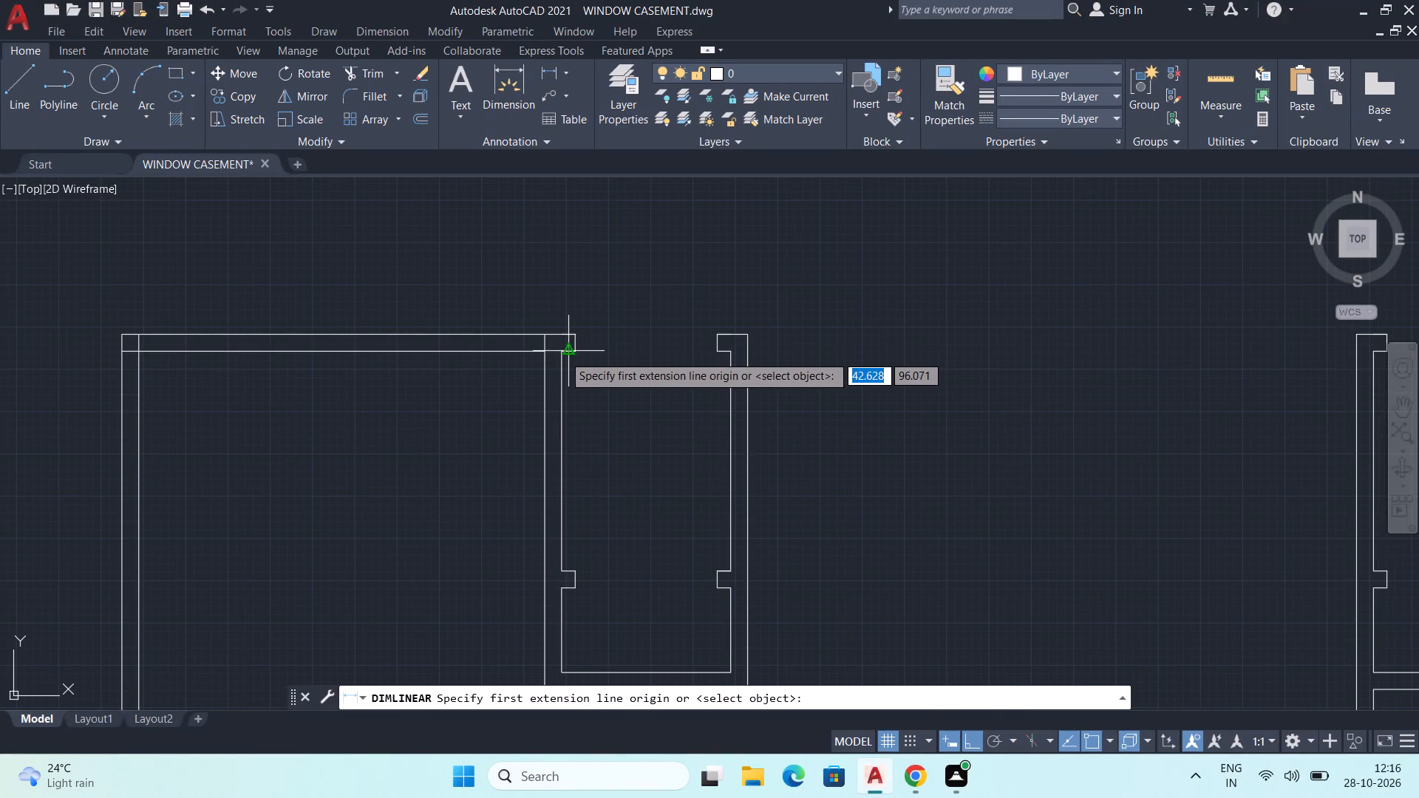
{"action": "left_click", "coordinate": [559, 355]}
{"action": "middle_click_drag", "start_coordinate": [559, 429], "coordinate": [574, 387]}
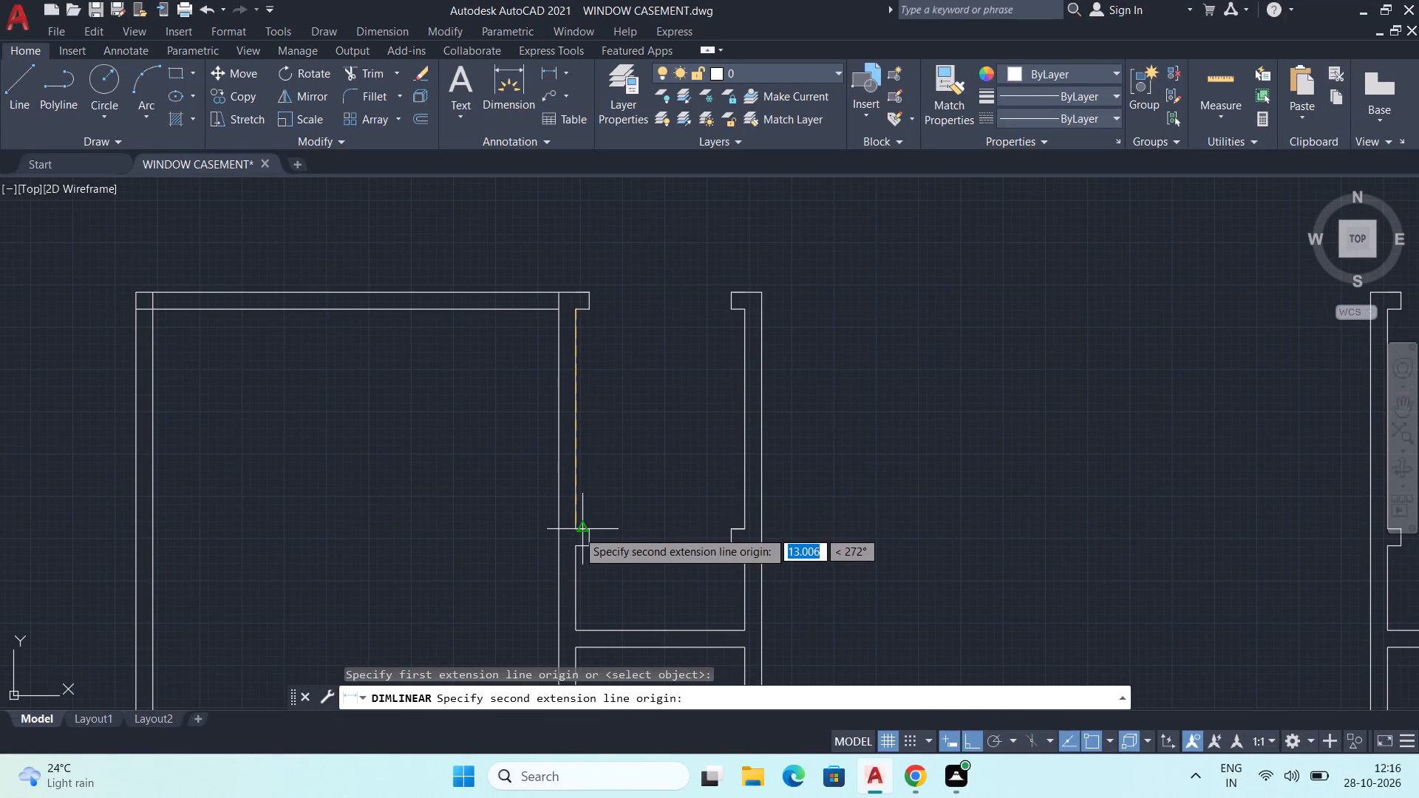
{"action": "left_click", "coordinate": [579, 527]}
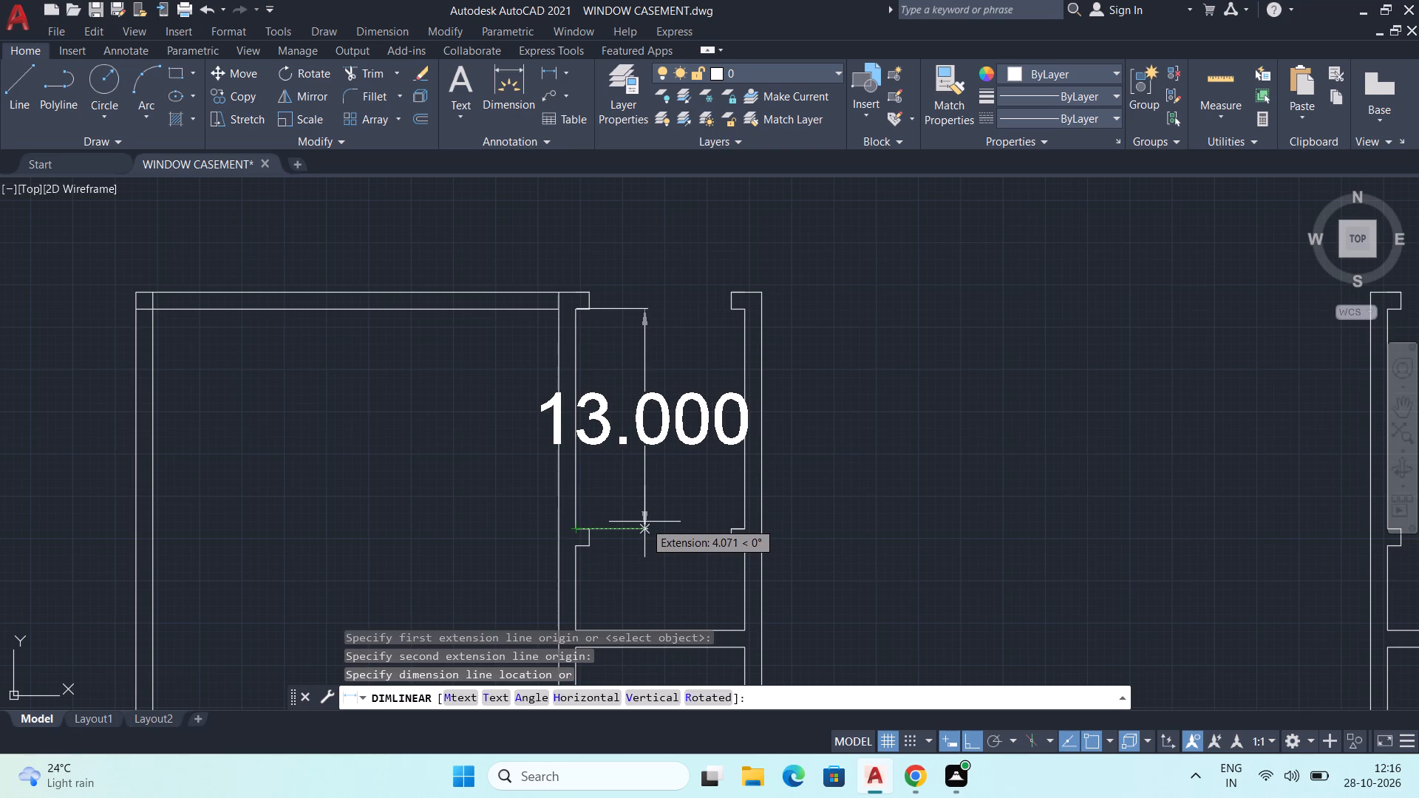
{"action": "scroll", "coordinate": [647, 521], "scroll_direction": "down", "scroll_amount": 1}
{"action": "key", "text": "Escape"}
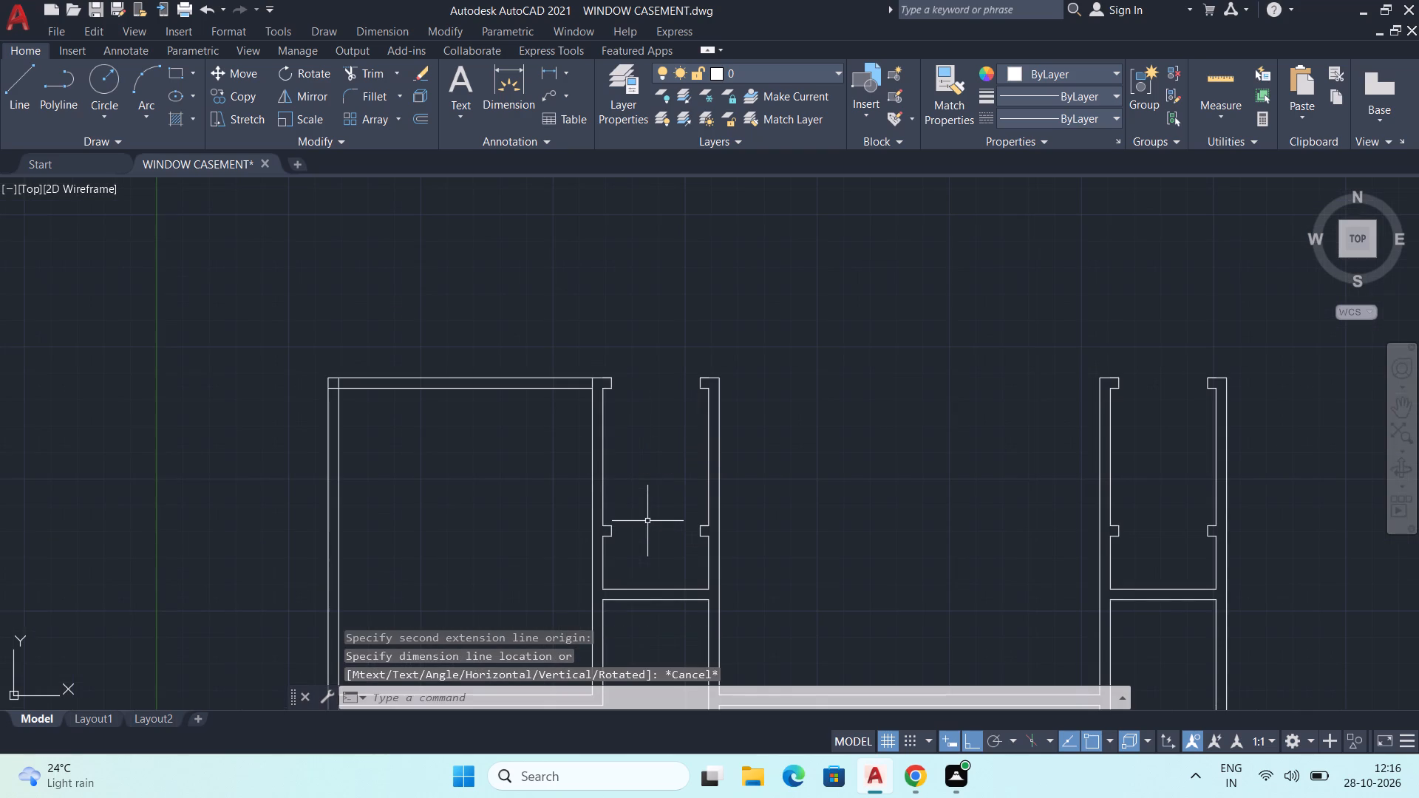
Examine the overall profile and the left bay's top crossbar where it meets the side wall and left web.
{"action": "middle_click_drag", "start_coordinate": [647, 521], "coordinate": [594, 401]}
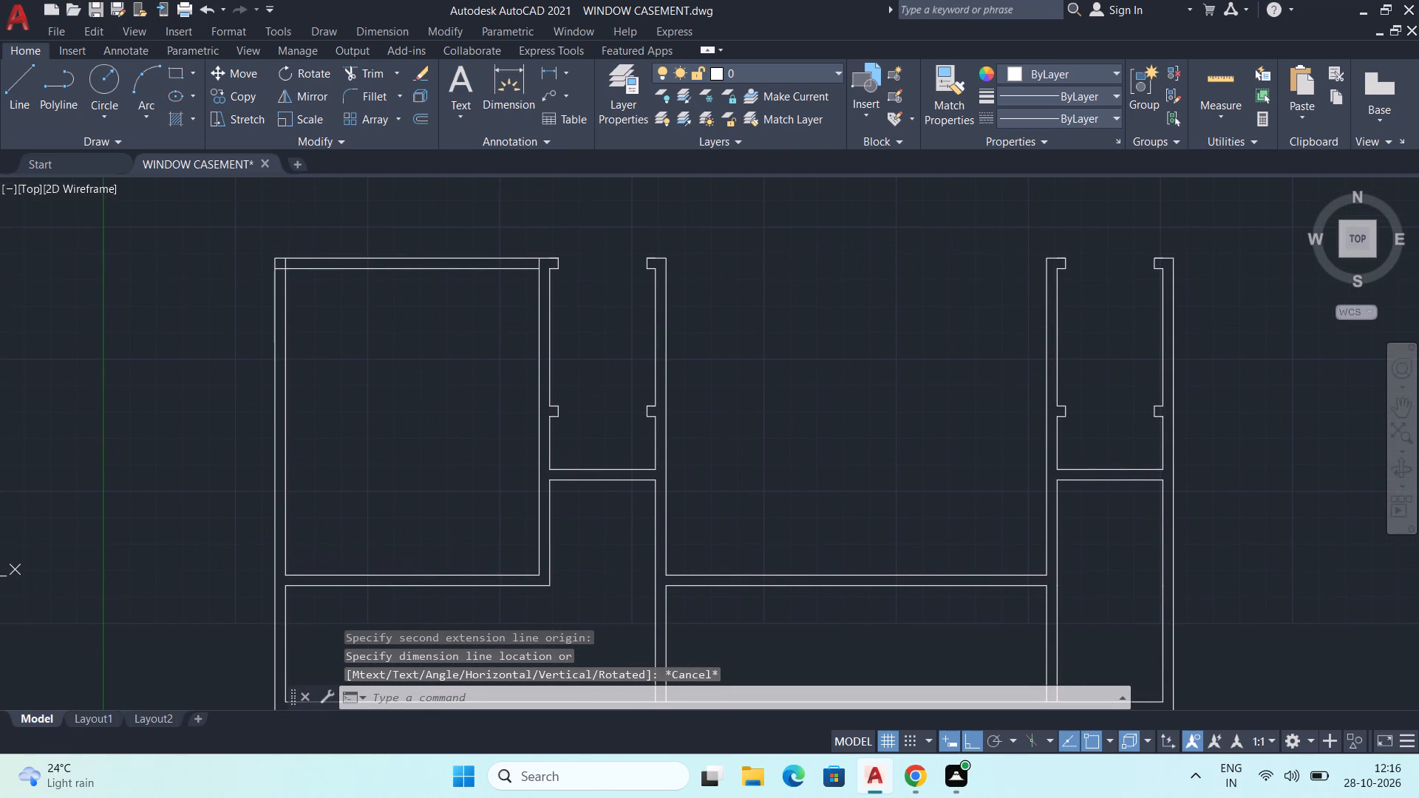
{"action": "middle_click_drag", "start_coordinate": [576, 403], "coordinate": [584, 419]}
{"action": "scroll", "coordinate": [591, 397], "scroll_direction": "down", "scroll_amount": 1}
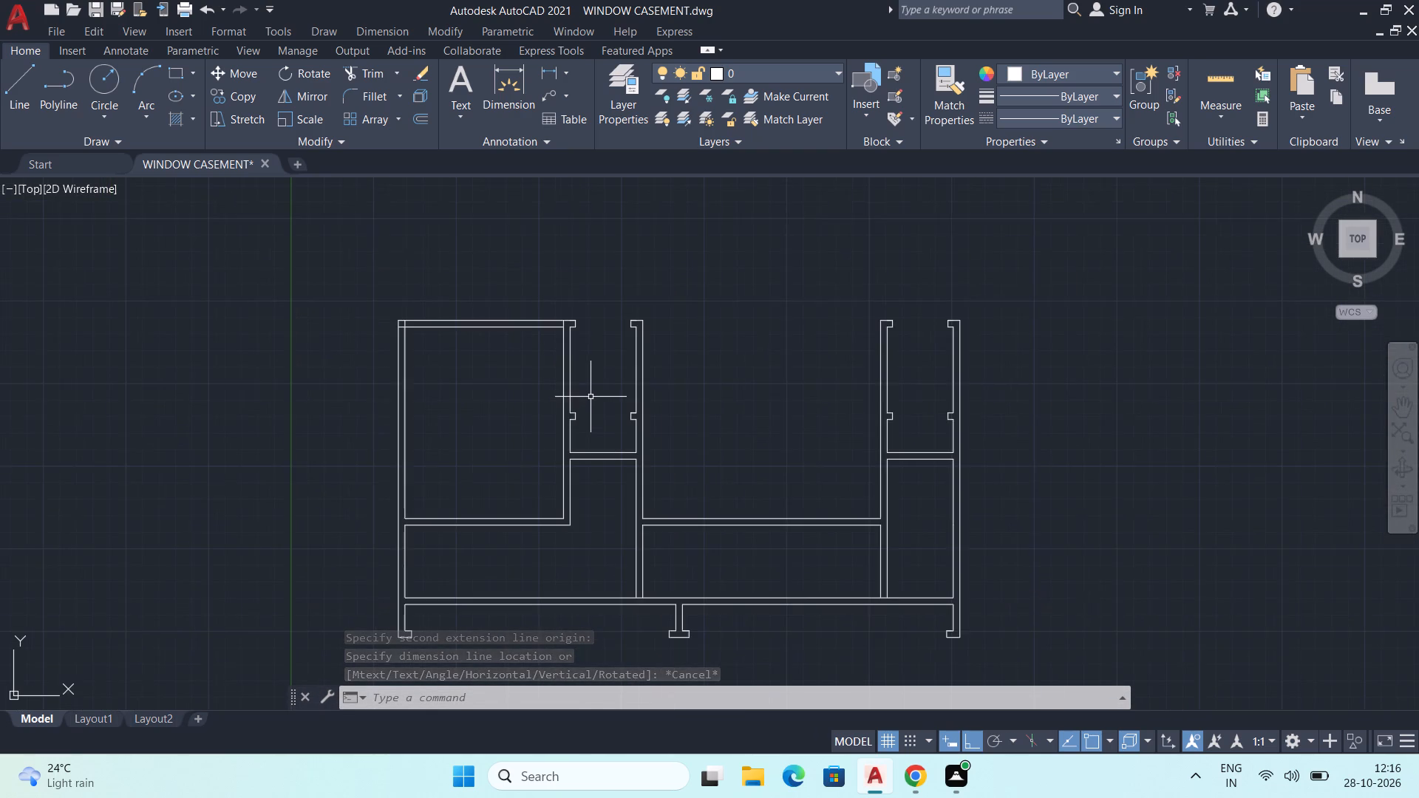
{"action": "middle_click_drag", "start_coordinate": [591, 397], "coordinate": [591, 429]}
{"action": "scroll", "coordinate": [595, 416], "scroll_direction": "down", "scroll_amount": 1}
{"action": "middle_click_drag", "start_coordinate": [608, 434], "coordinate": [593, 465]}
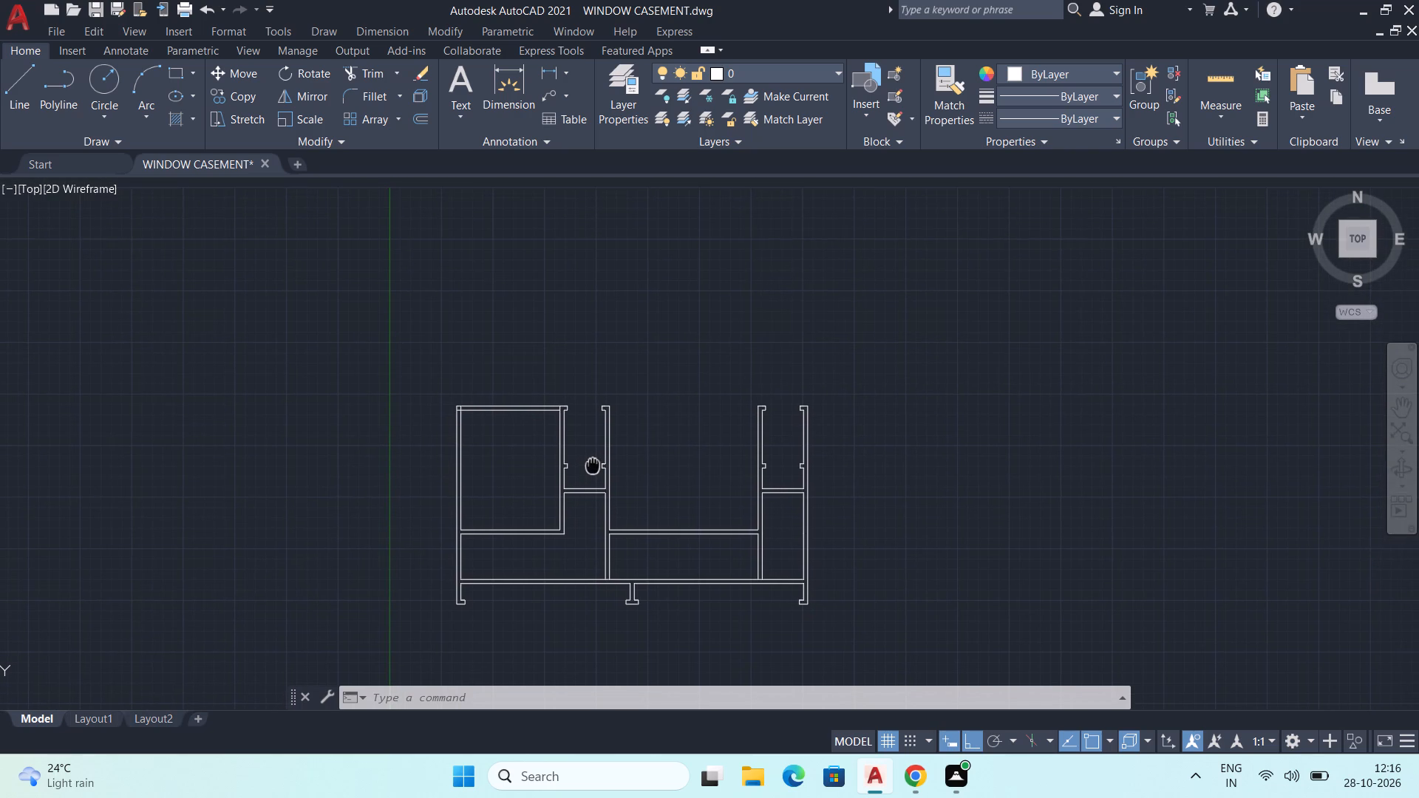
{"action": "middle_click_drag", "start_coordinate": [593, 465], "coordinate": [593, 469]}
{"action": "scroll", "coordinate": [602, 452], "scroll_direction": "down", "scroll_amount": 1}
{"action": "middle_click_drag", "start_coordinate": [602, 452], "coordinate": [612, 502]}
{"action": "scroll", "coordinate": [588, 477], "scroll_direction": "up", "scroll_amount": 1}
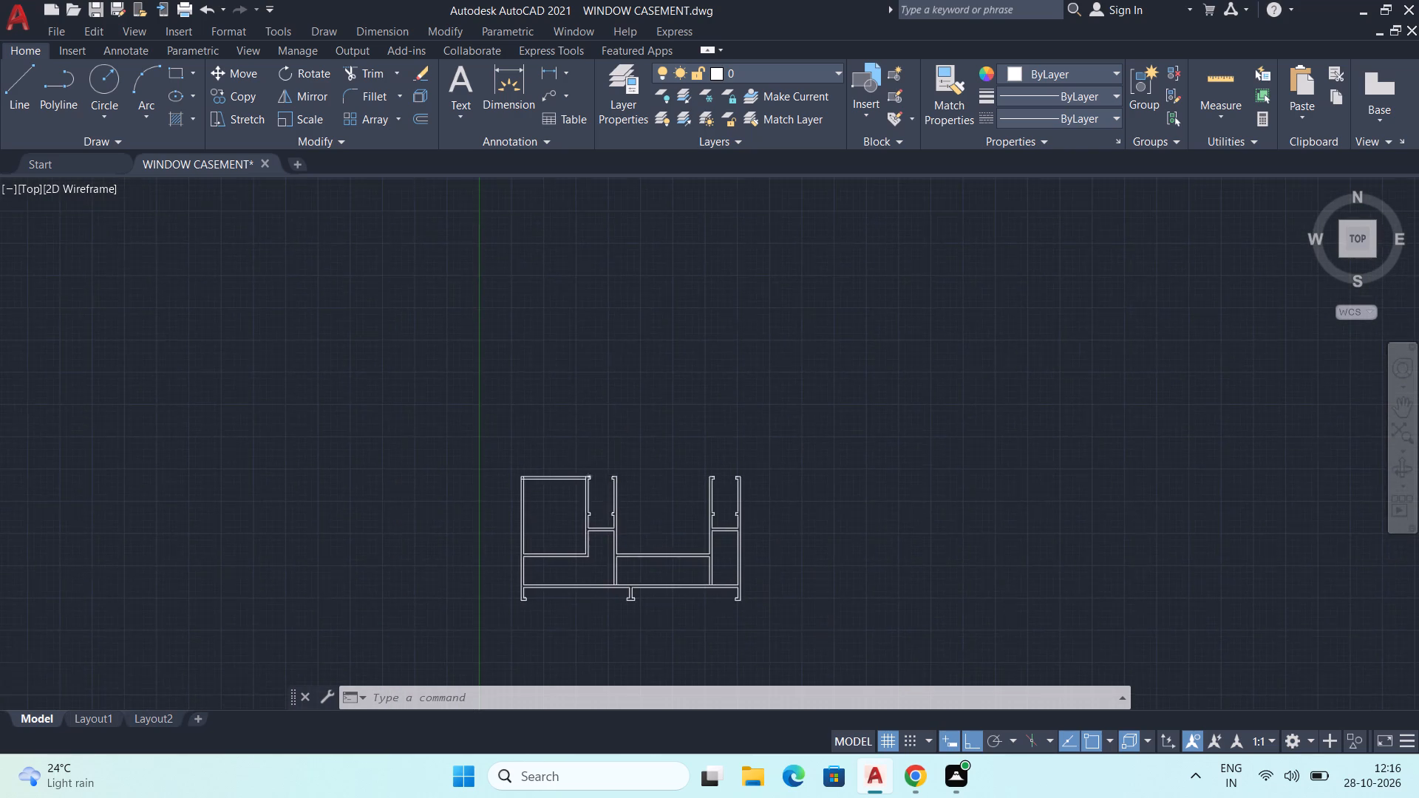
{"action": "scroll", "coordinate": [588, 477], "scroll_direction": "up", "scroll_amount": 3}
{"action": "middle_click_drag", "start_coordinate": [507, 542], "coordinate": [571, 454]}
{"action": "scroll", "coordinate": [601, 388], "scroll_direction": "up", "scroll_amount": 2}
{"action": "middle_click_drag", "start_coordinate": [568, 434], "coordinate": [587, 412]}
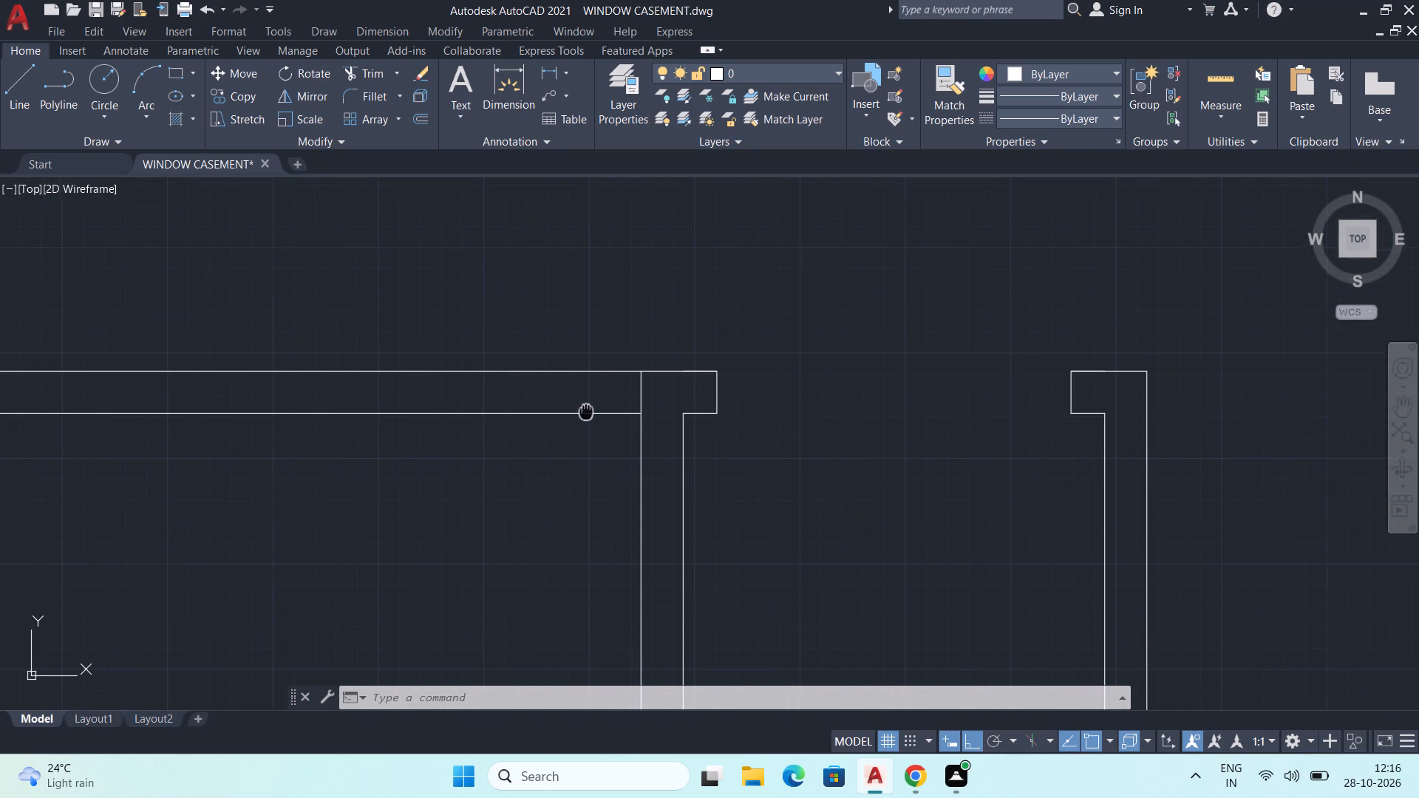
{"action": "middle_click_drag", "start_coordinate": [587, 412], "coordinate": [587, 411]}
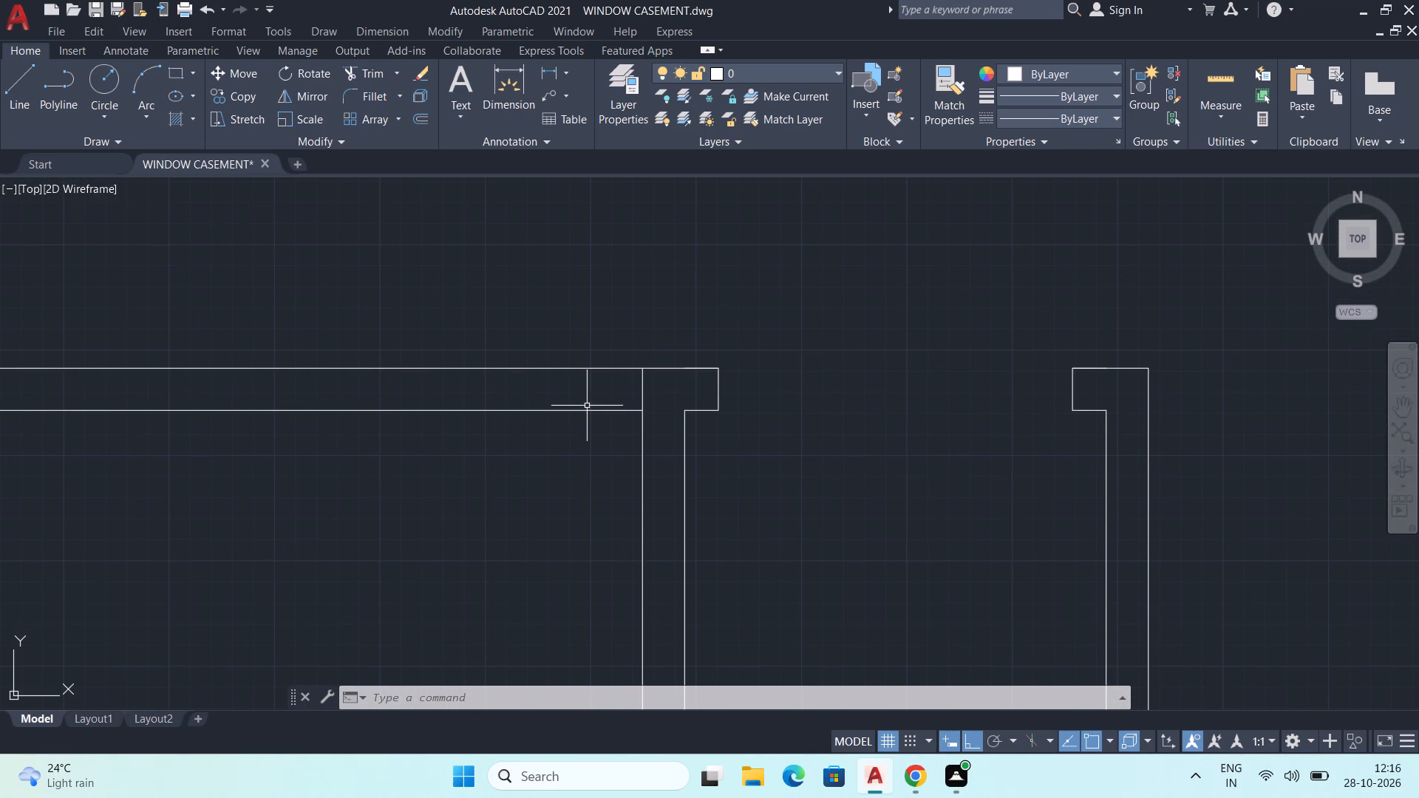
{"action": "scroll", "coordinate": [575, 431], "scroll_direction": "down", "scroll_amount": 1}
{"action": "middle_click_drag", "start_coordinate": [563, 430], "coordinate": [661, 462]}
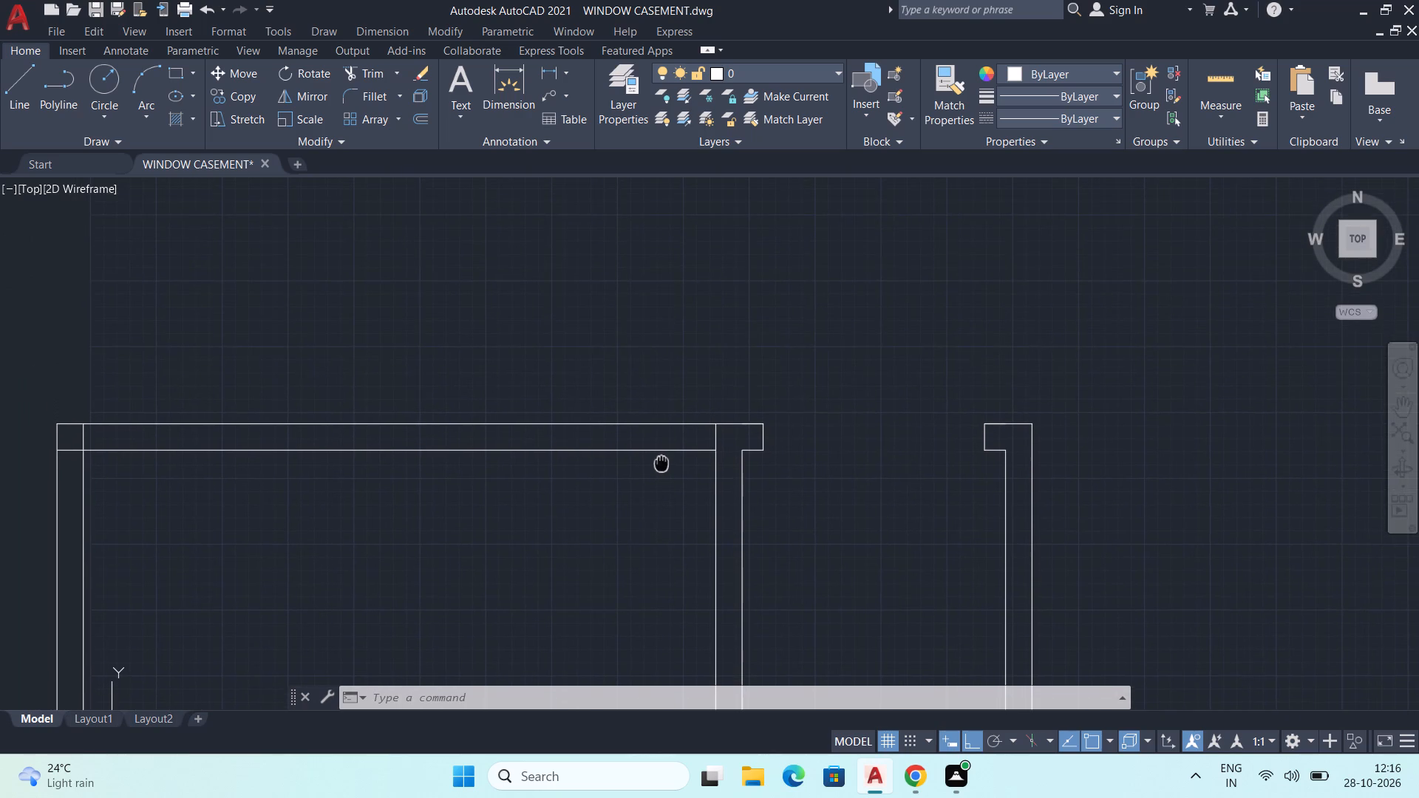
{"action": "middle_click_drag", "start_coordinate": [661, 462], "coordinate": [672, 429]}
{"action": "scroll", "coordinate": [586, 437], "scroll_direction": "down", "scroll_amount": 1}
{"action": "middle_click_drag", "start_coordinate": [568, 447], "coordinate": [621, 443]}
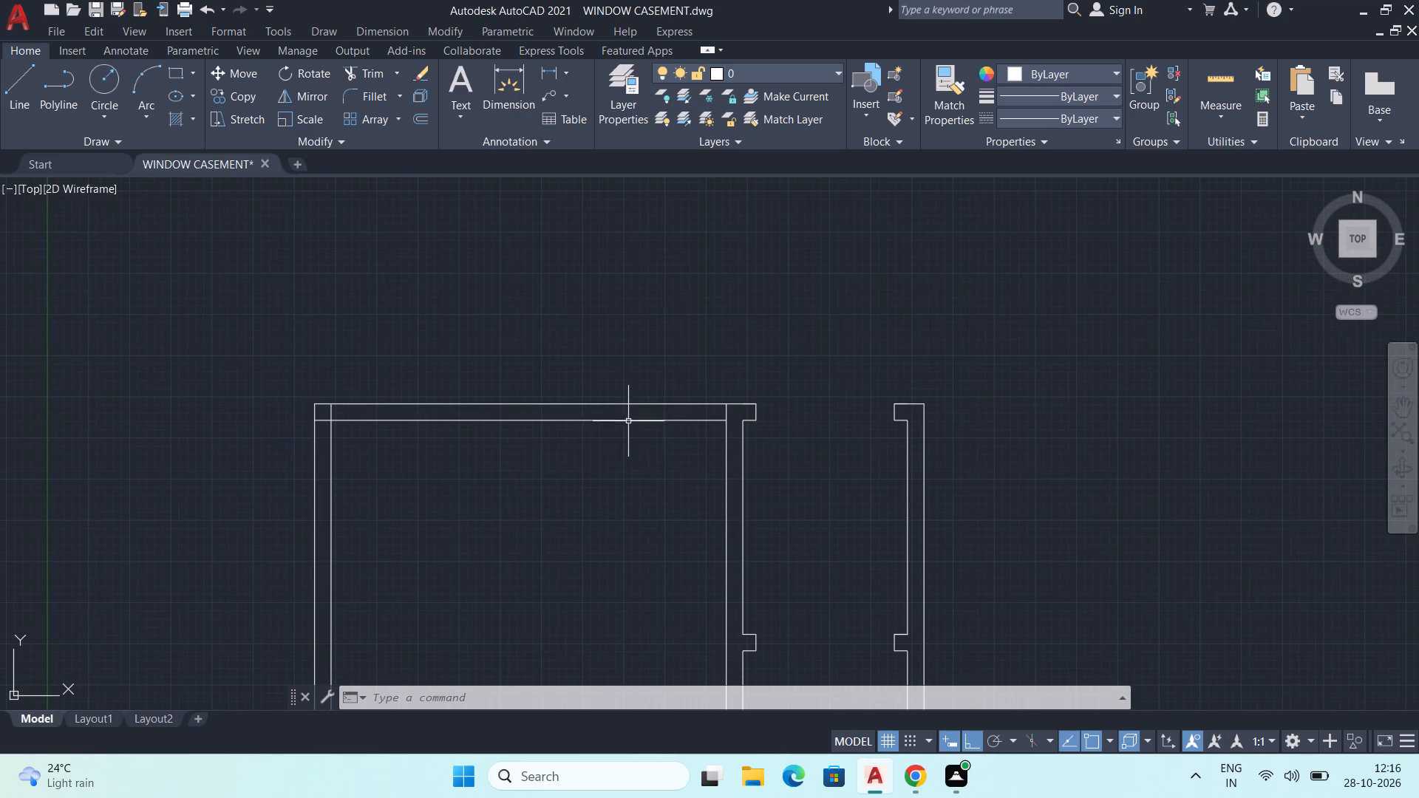
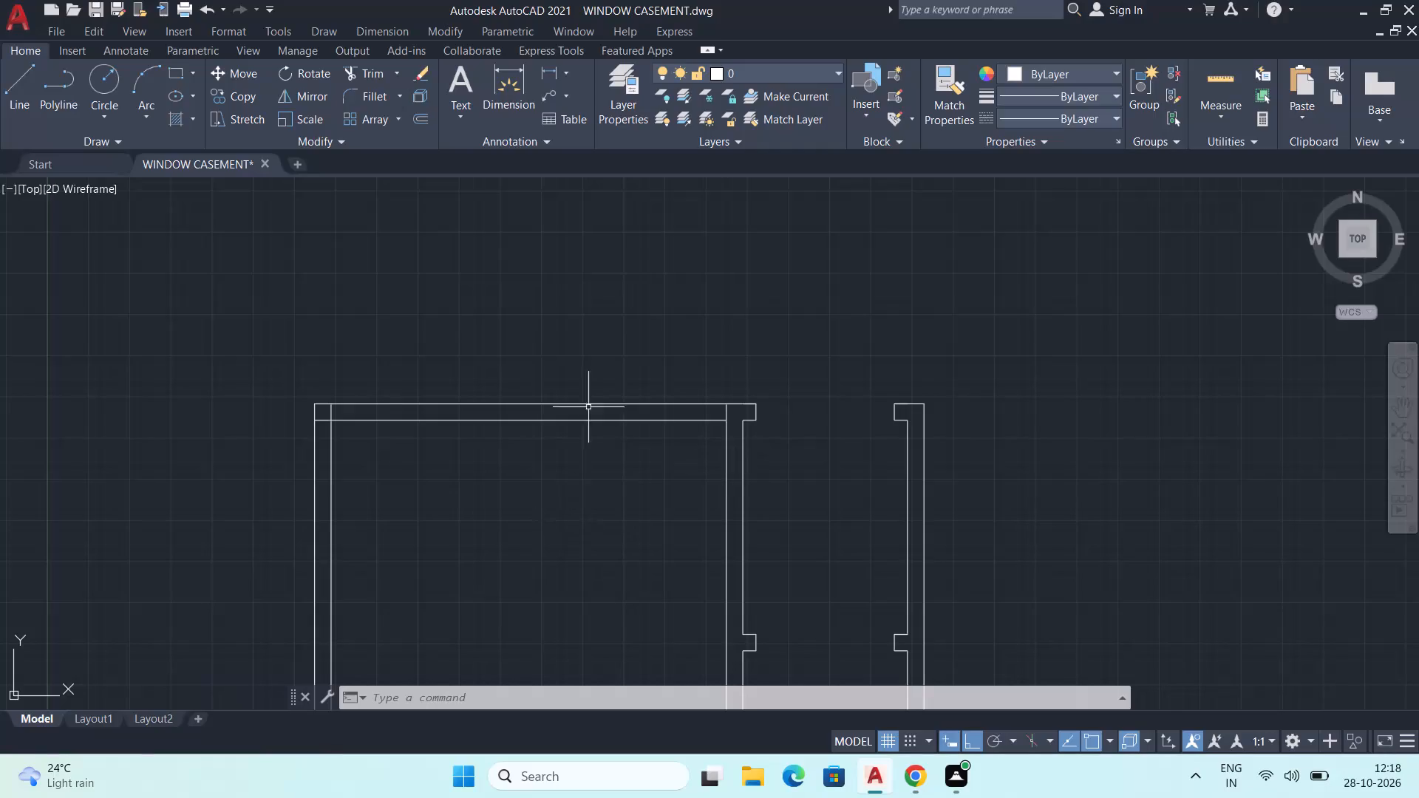
Examine the overall casement profile and the joint between the left bay's top crossbar and the left web's lip.
{"action": "scroll", "coordinate": [592, 410], "scroll_direction": "down", "scroll_amount": 1}
{"action": "middle_click_drag", "start_coordinate": [591, 505], "coordinate": [627, 405]}
{"action": "middle_click", "coordinate": [627, 405]}
{"action": "scroll", "coordinate": [625, 405], "scroll_direction": "down", "scroll_amount": 1}
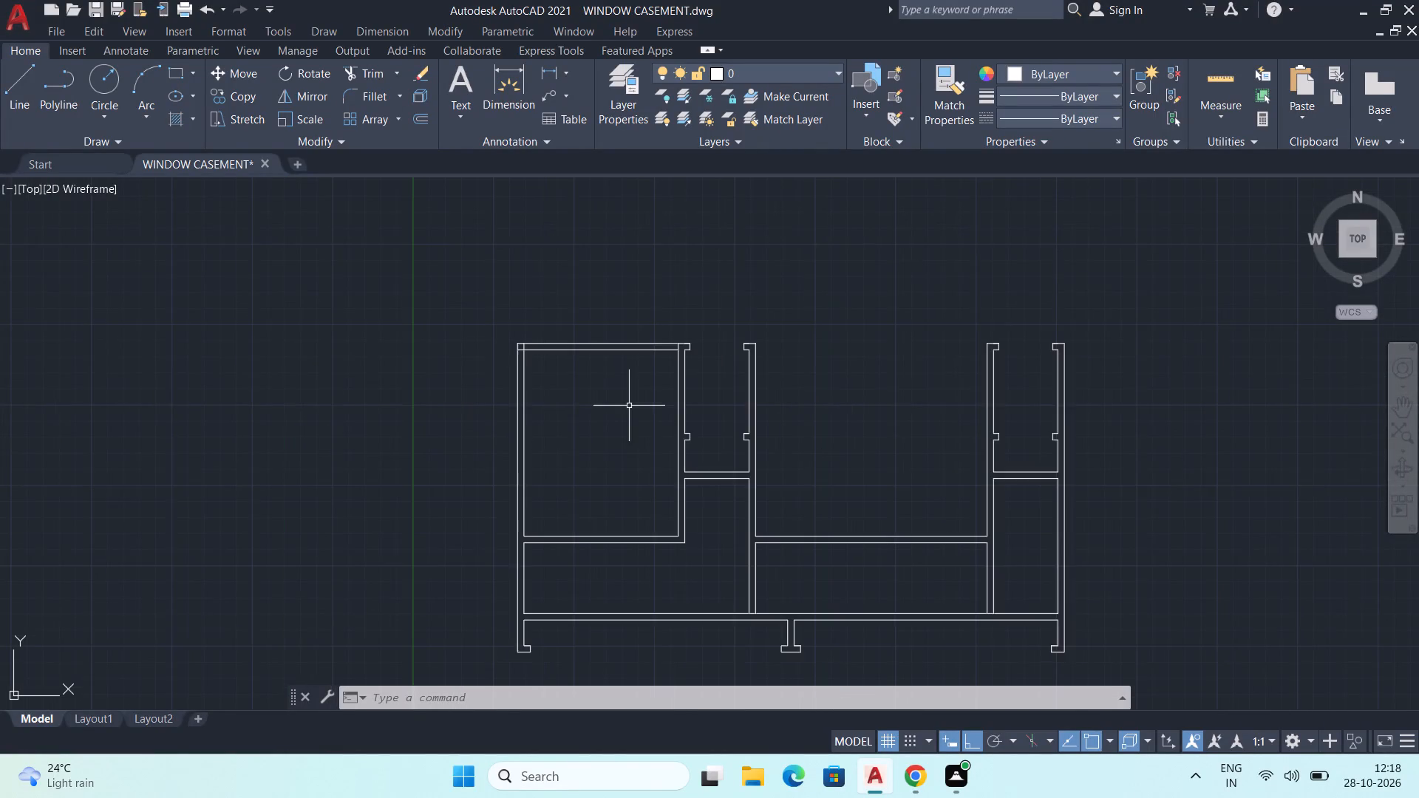
{"action": "scroll", "coordinate": [630, 406], "scroll_direction": "down", "scroll_amount": 1}
{"action": "middle_click_drag", "start_coordinate": [658, 455], "coordinate": [592, 513]}
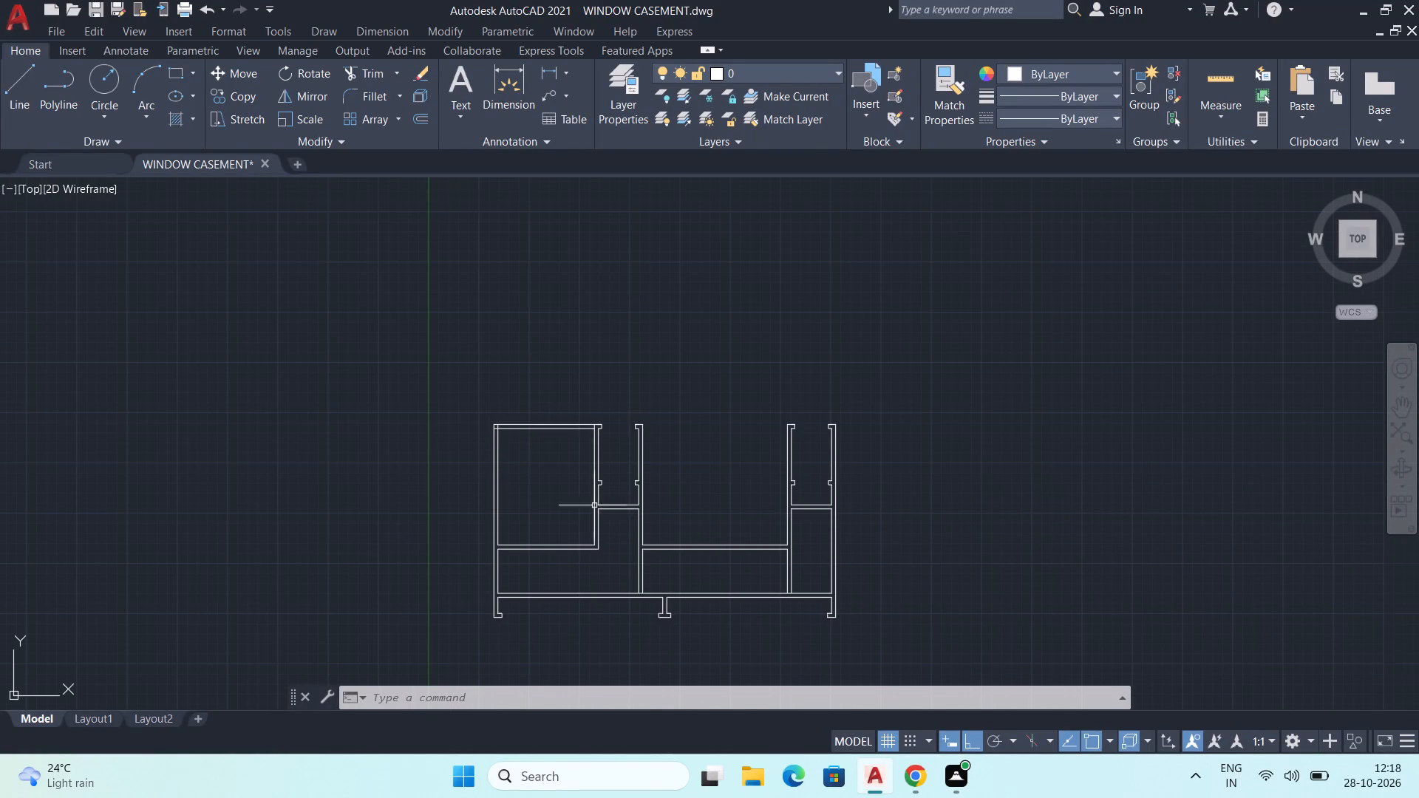
{"action": "middle_click_drag", "start_coordinate": [723, 471], "coordinate": [727, 490]}
{"action": "scroll", "coordinate": [544, 460], "scroll_direction": "up", "scroll_amount": 2}
{"action": "scroll", "coordinate": [607, 443], "scroll_direction": "up", "scroll_amount": 2}
{"action": "middle_click_drag", "start_coordinate": [630, 443], "coordinate": [540, 443]}
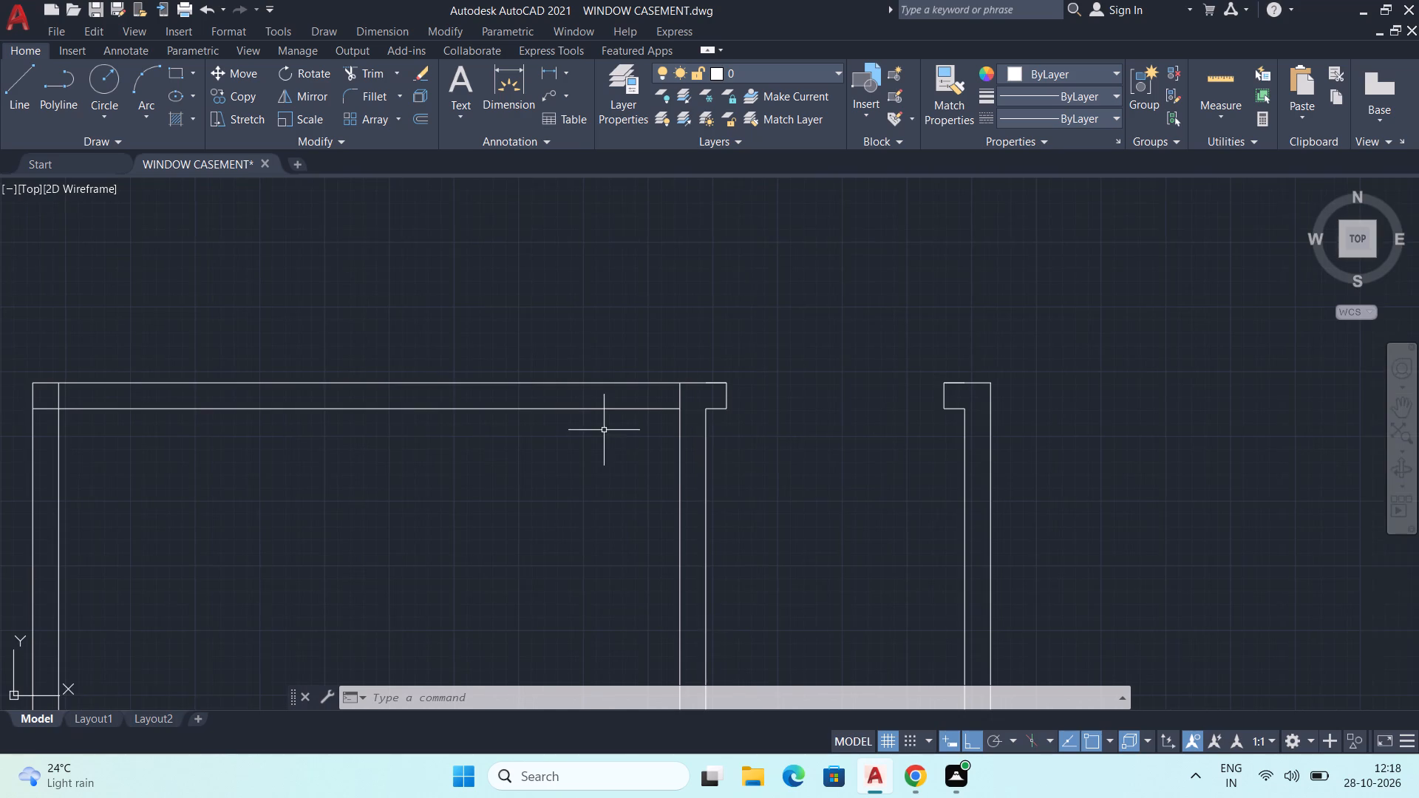
{"action": "scroll", "coordinate": [636, 420], "scroll_direction": "up", "scroll_amount": 2}
{"action": "middle_click_drag", "start_coordinate": [636, 418], "coordinate": [612, 443]}
{"action": "scroll", "coordinate": [717, 420], "scroll_direction": "down", "scroll_amount": 1}
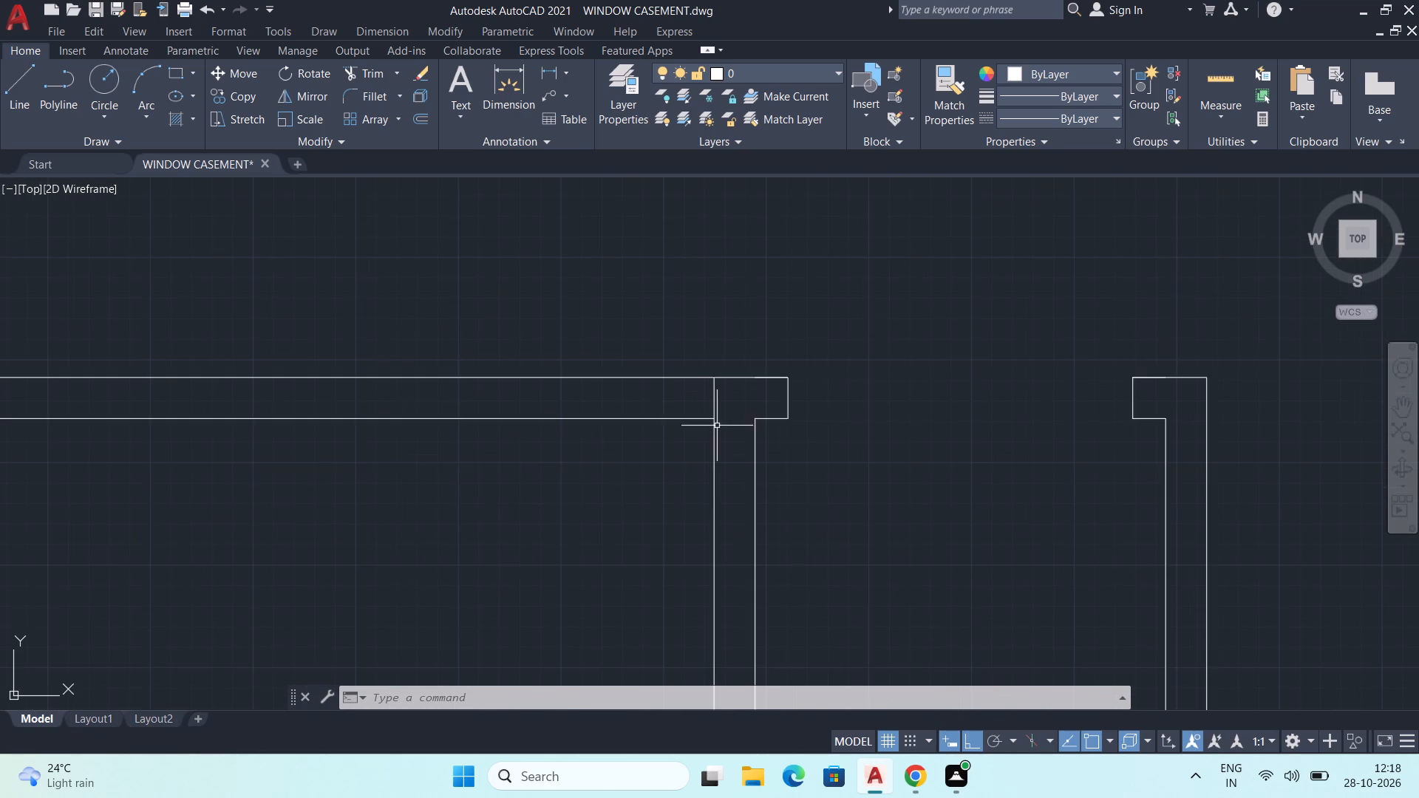
{"action": "middle_click_drag", "start_coordinate": [718, 428], "coordinate": [687, 442]}
{"action": "scroll", "coordinate": [692, 440], "scroll_direction": "down", "scroll_amount": 1}
{"action": "scroll", "coordinate": [689, 409], "scroll_direction": "up", "scroll_amount": 2}
Move the left web's top lip and the left bay crossbar's upper line down 1 mm.
{"action": "left_click_drag", "start_coordinate": [636, 373], "coordinate": [642, 375]}
{"action": "left_click", "coordinate": [907, 536]}
{"action": "scroll", "coordinate": [749, 422], "scroll_direction": "up", "scroll_amount": 2}
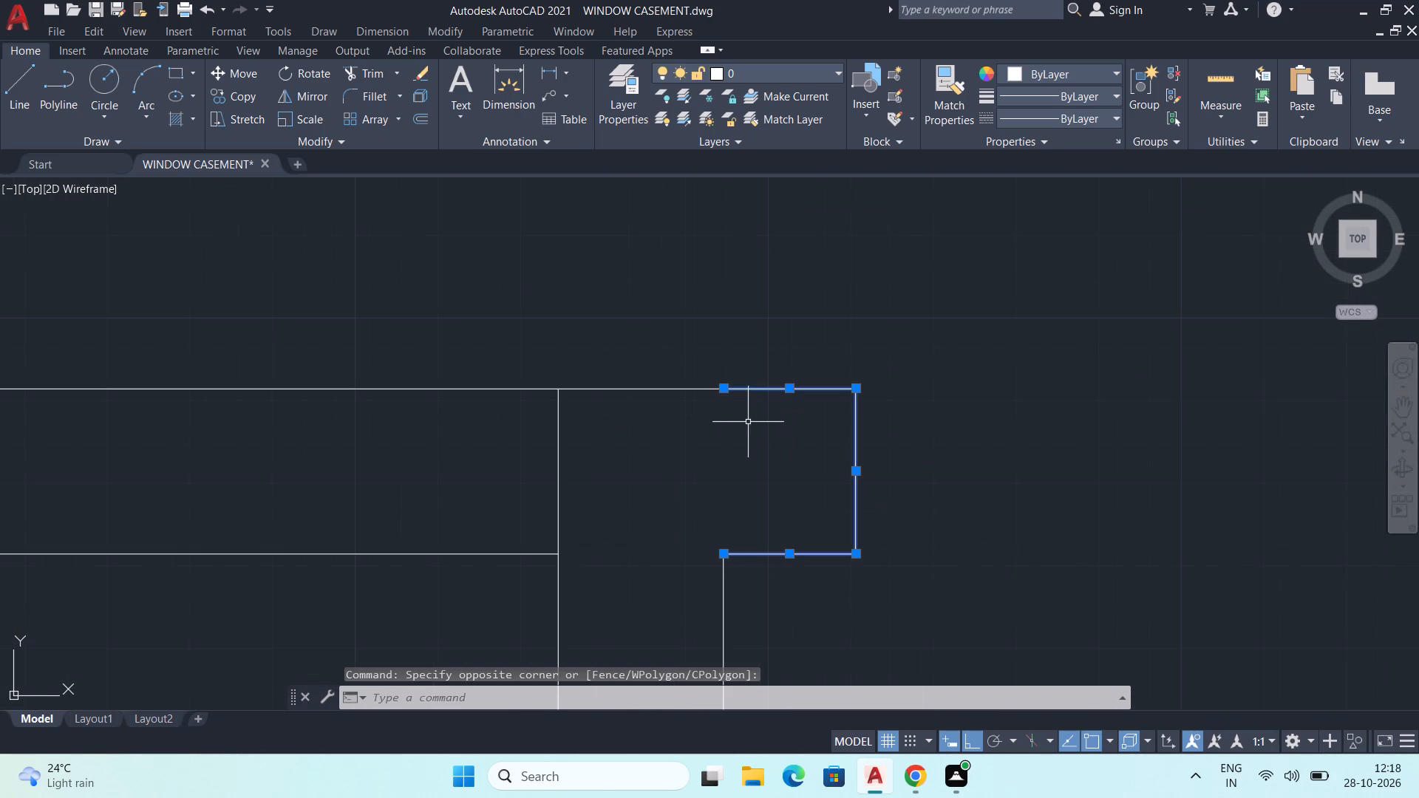
{"action": "middle_click_drag", "start_coordinate": [736, 426], "coordinate": [726, 395]}
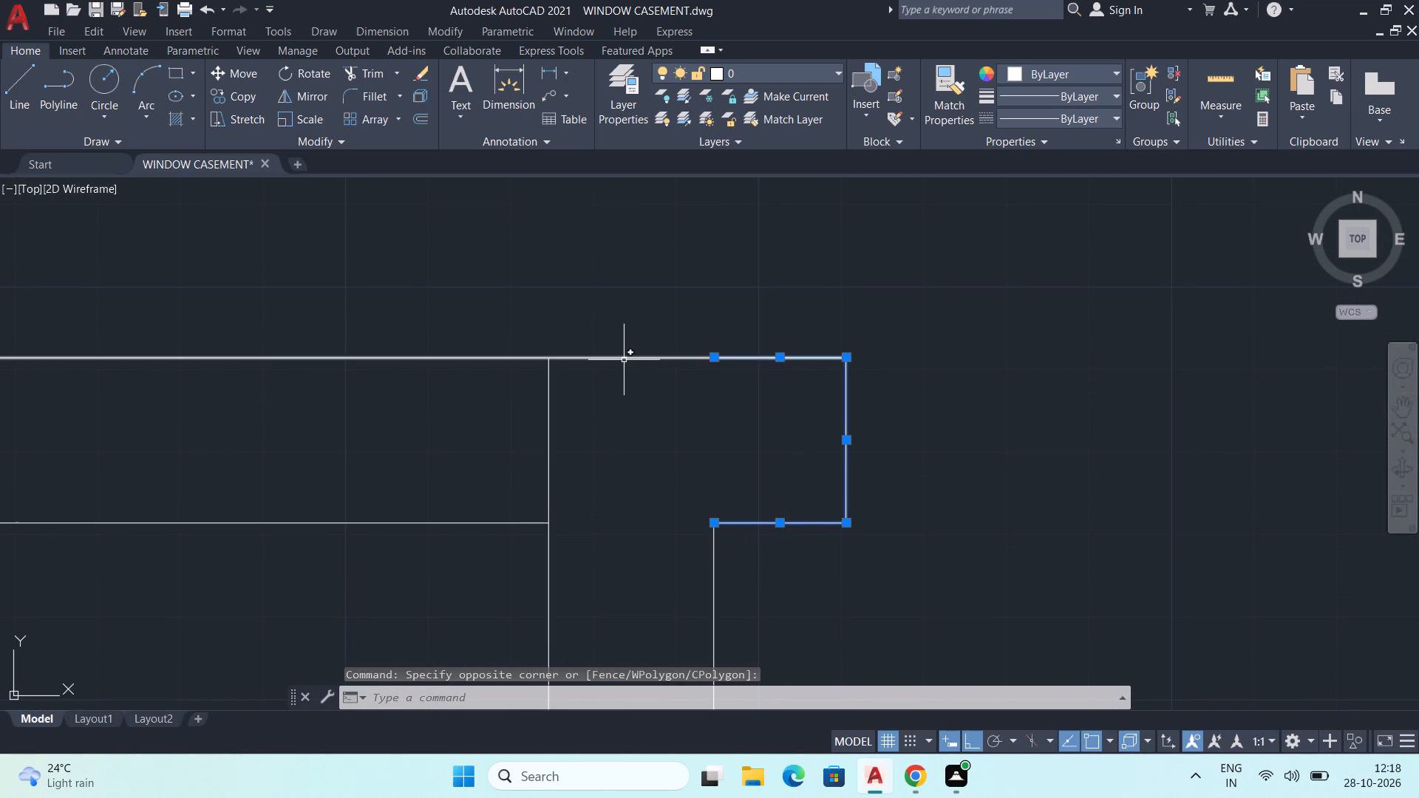
{"action": "left_click", "coordinate": [624, 360]}
{"action": "scroll", "coordinate": [624, 360], "scroll_direction": "down", "scroll_amount": 2}
{"action": "middle_click_drag", "start_coordinate": [623, 364], "coordinate": [639, 389]}
{"action": "scroll", "coordinate": [653, 386], "scroll_direction": "down", "scroll_amount": 1}
{"action": "middle_click_drag", "start_coordinate": [652, 403], "coordinate": [762, 442]}
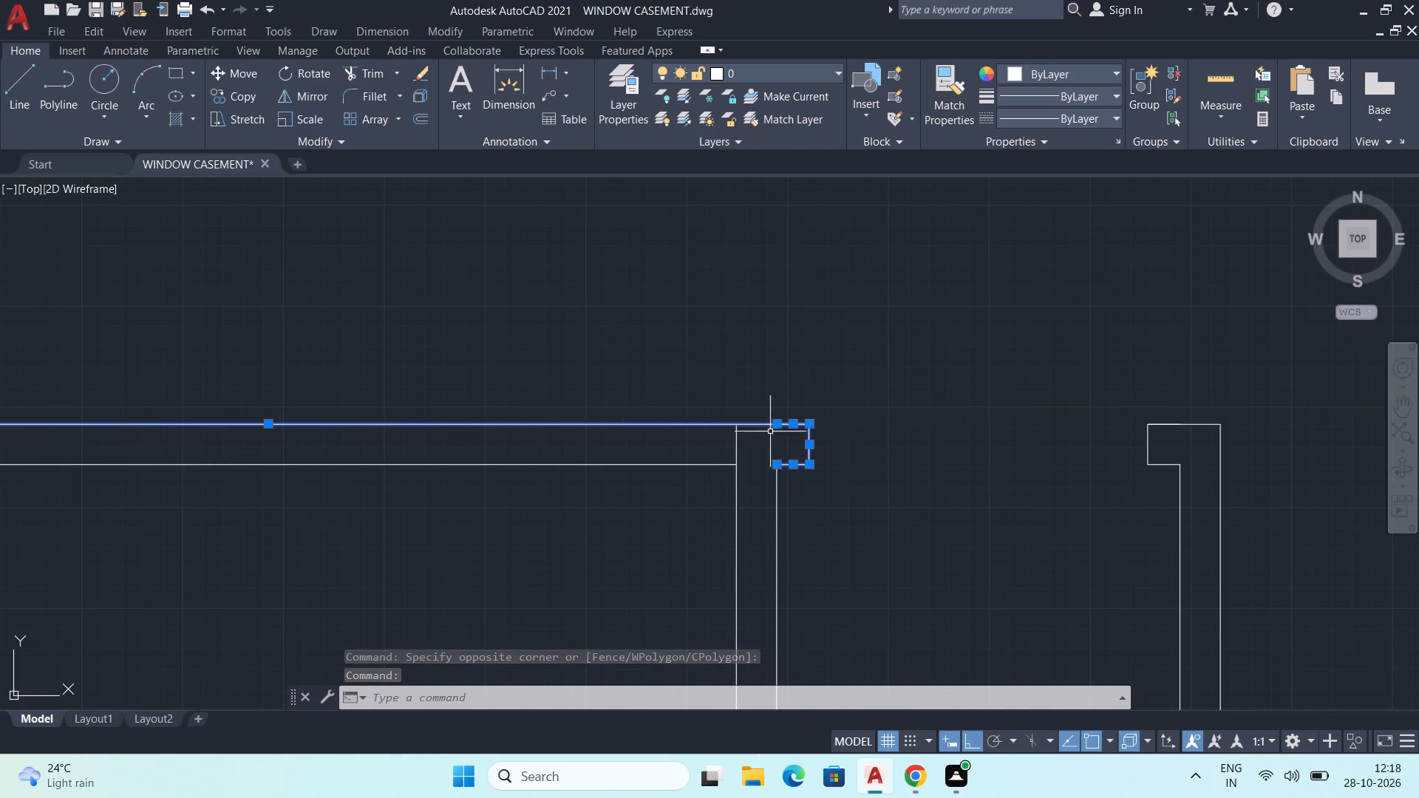
{"action": "scroll", "coordinate": [772, 432], "scroll_direction": "down", "scroll_amount": 2}
{"action": "middle_click_drag", "start_coordinate": [776, 440], "coordinate": [777, 469]}
{"action": "scroll", "coordinate": [777, 469], "scroll_direction": "up", "scroll_amount": 2}
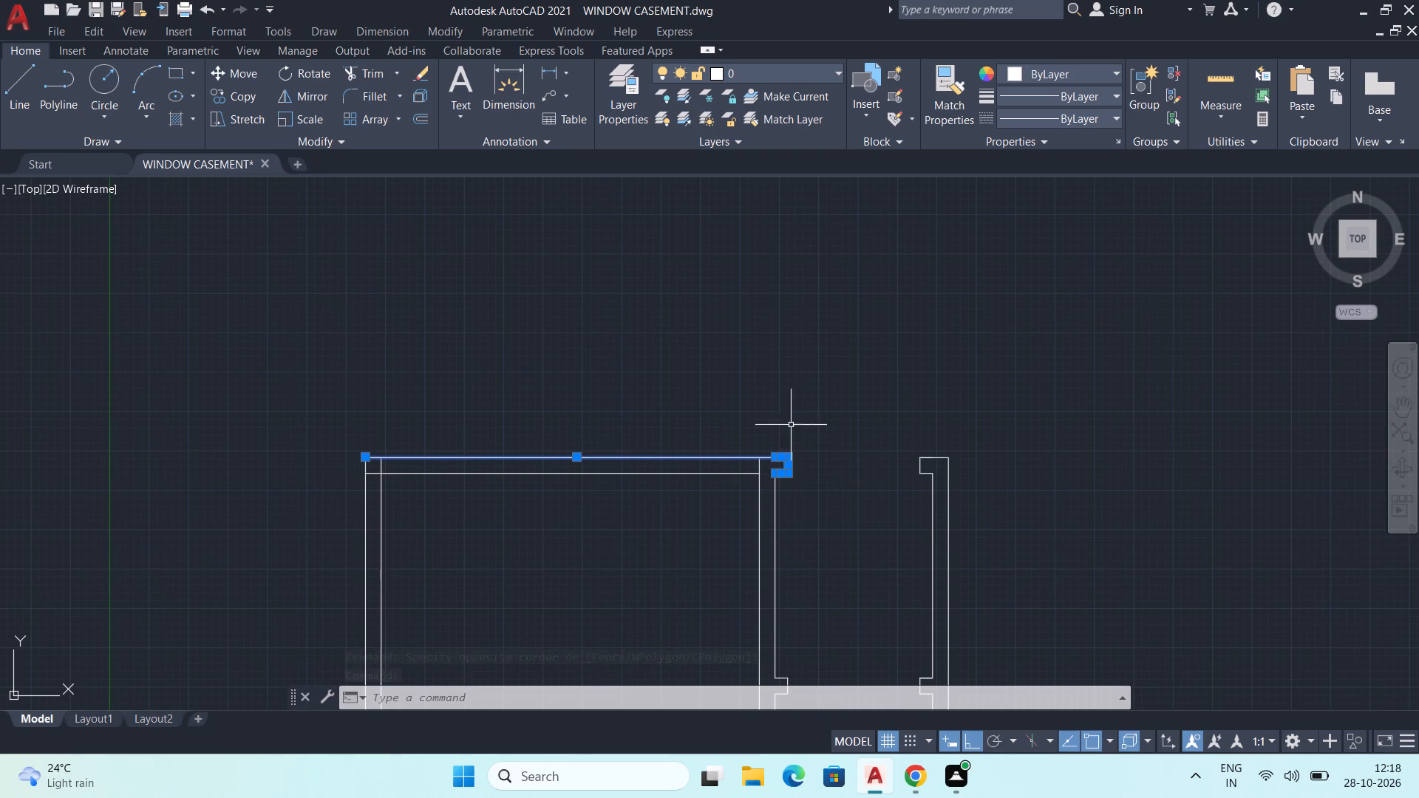
{"action": "scroll", "coordinate": [794, 420], "scroll_direction": "up", "scroll_amount": 1}
{"action": "middle_click_drag", "start_coordinate": [816, 459], "coordinate": [819, 383]}
{"action": "key", "text": "m"}
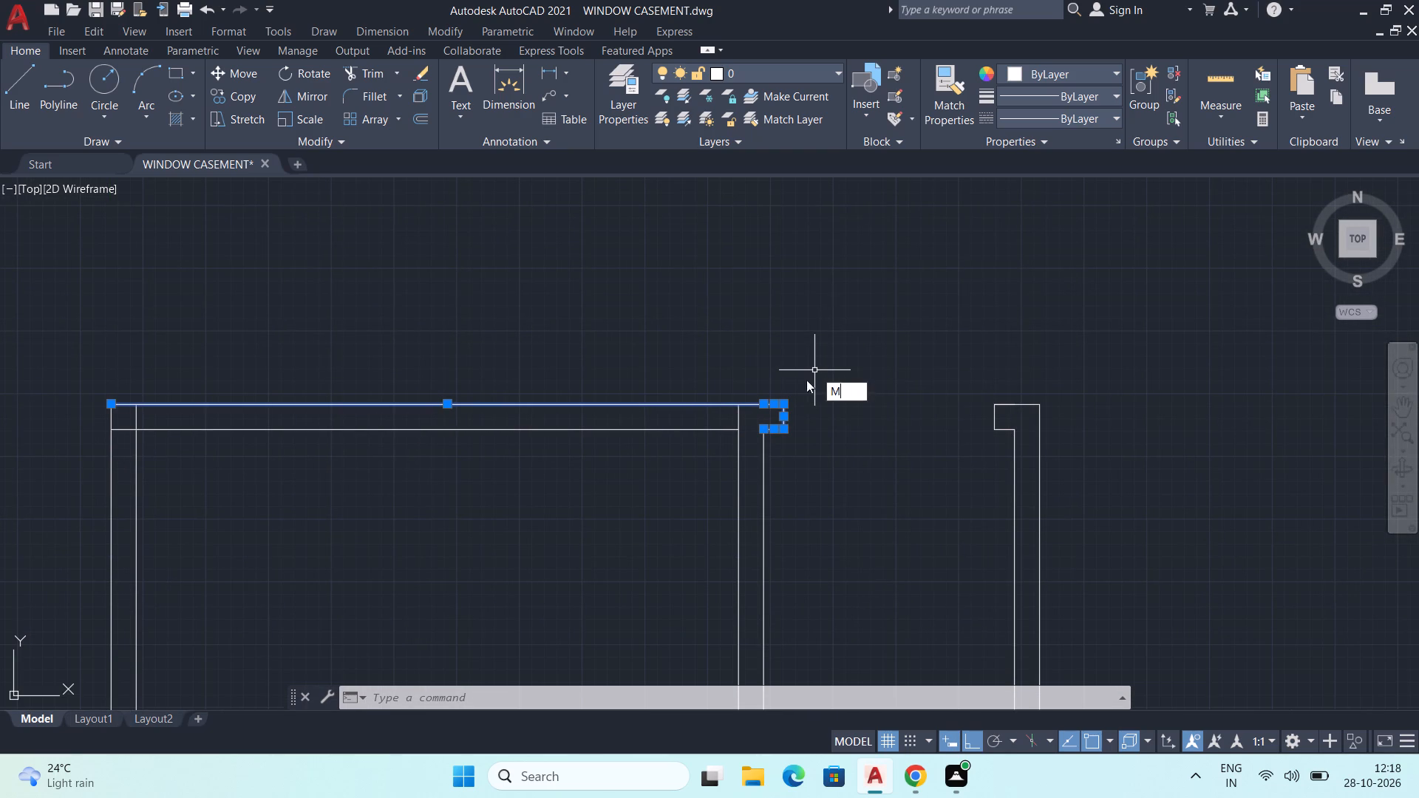
{"action": "key", "text": "Return"}
{"action": "scroll", "coordinate": [729, 432], "scroll_direction": "up", "scroll_amount": 3}
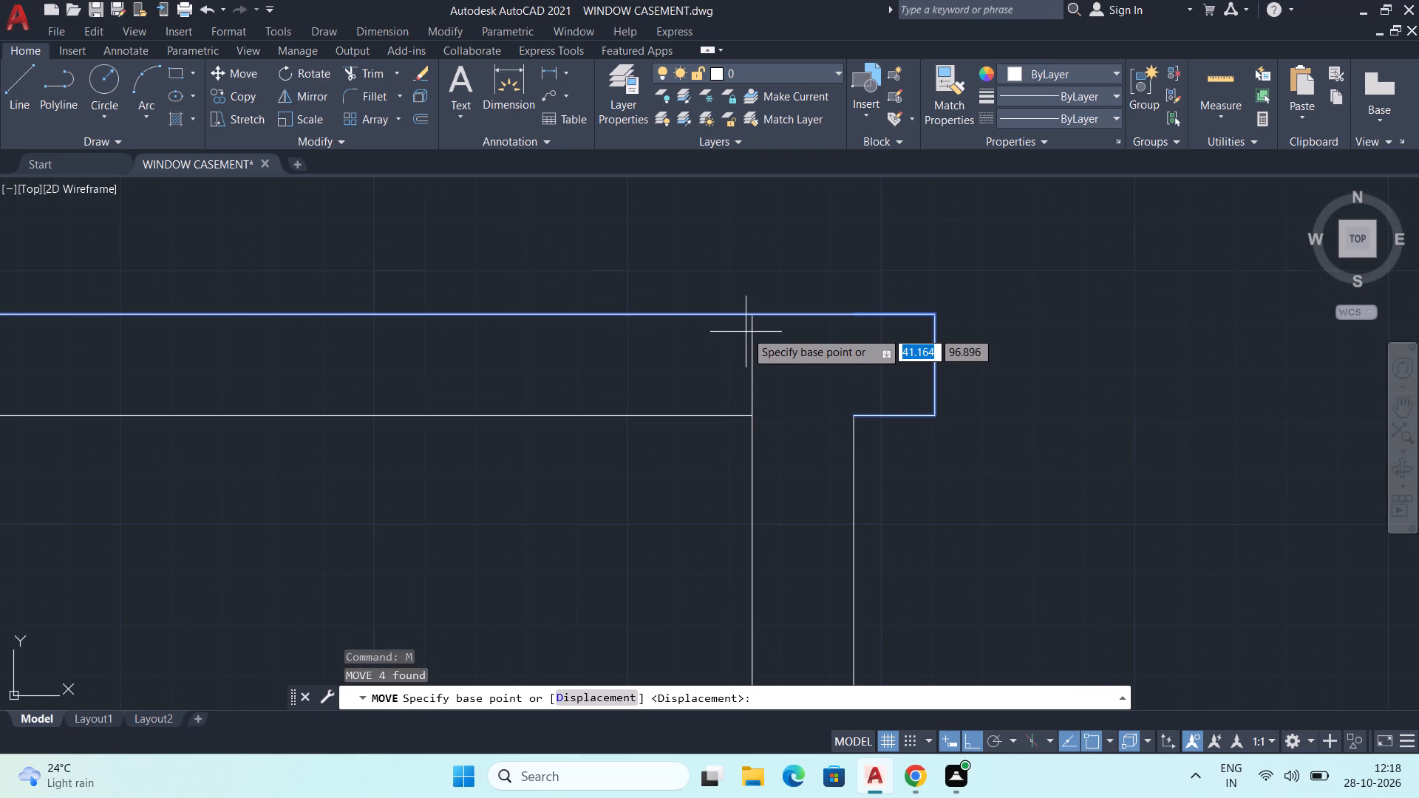
{"action": "left_click", "coordinate": [751, 316]}
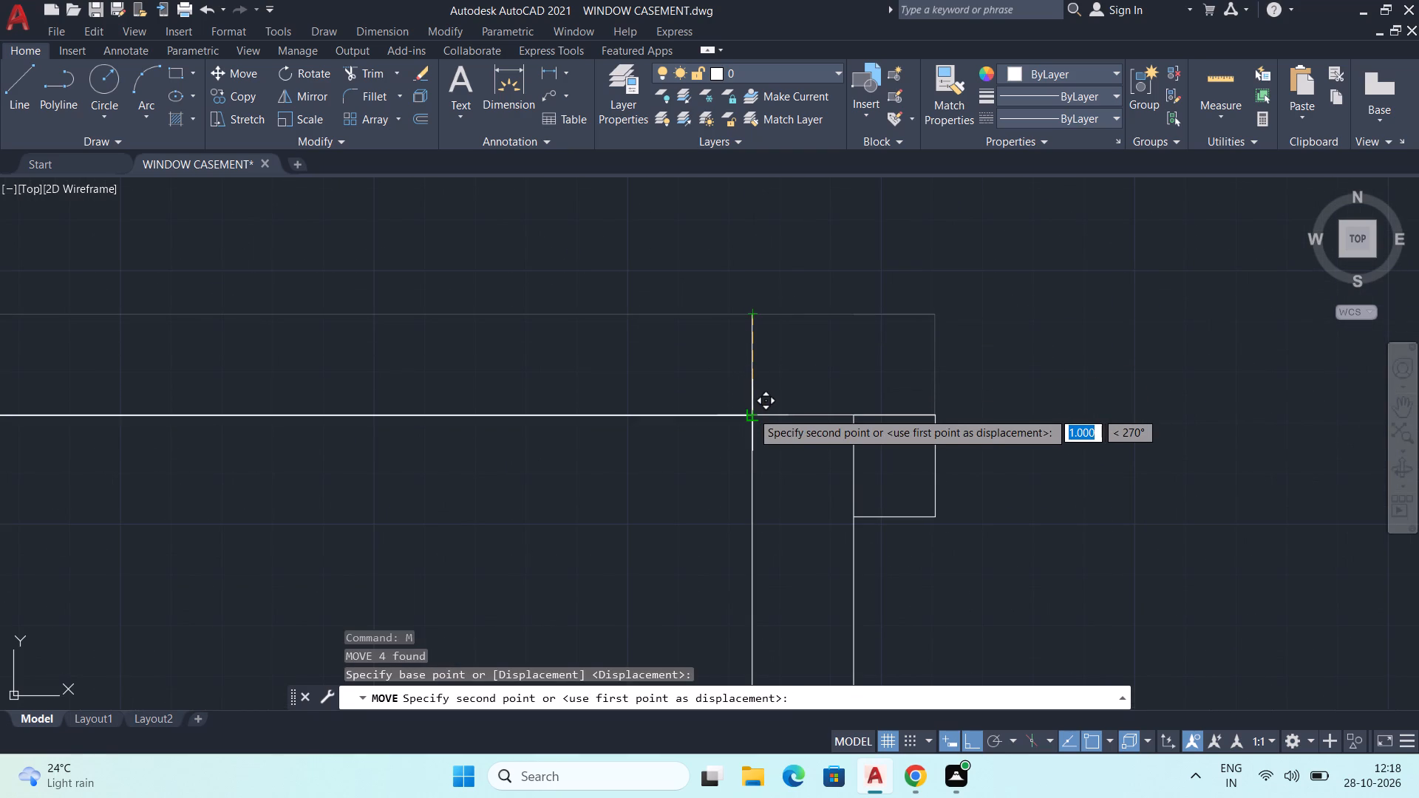
{"action": "left_click", "coordinate": [751, 415]}
{"action": "scroll", "coordinate": [769, 412], "scroll_direction": "down", "scroll_amount": 5}
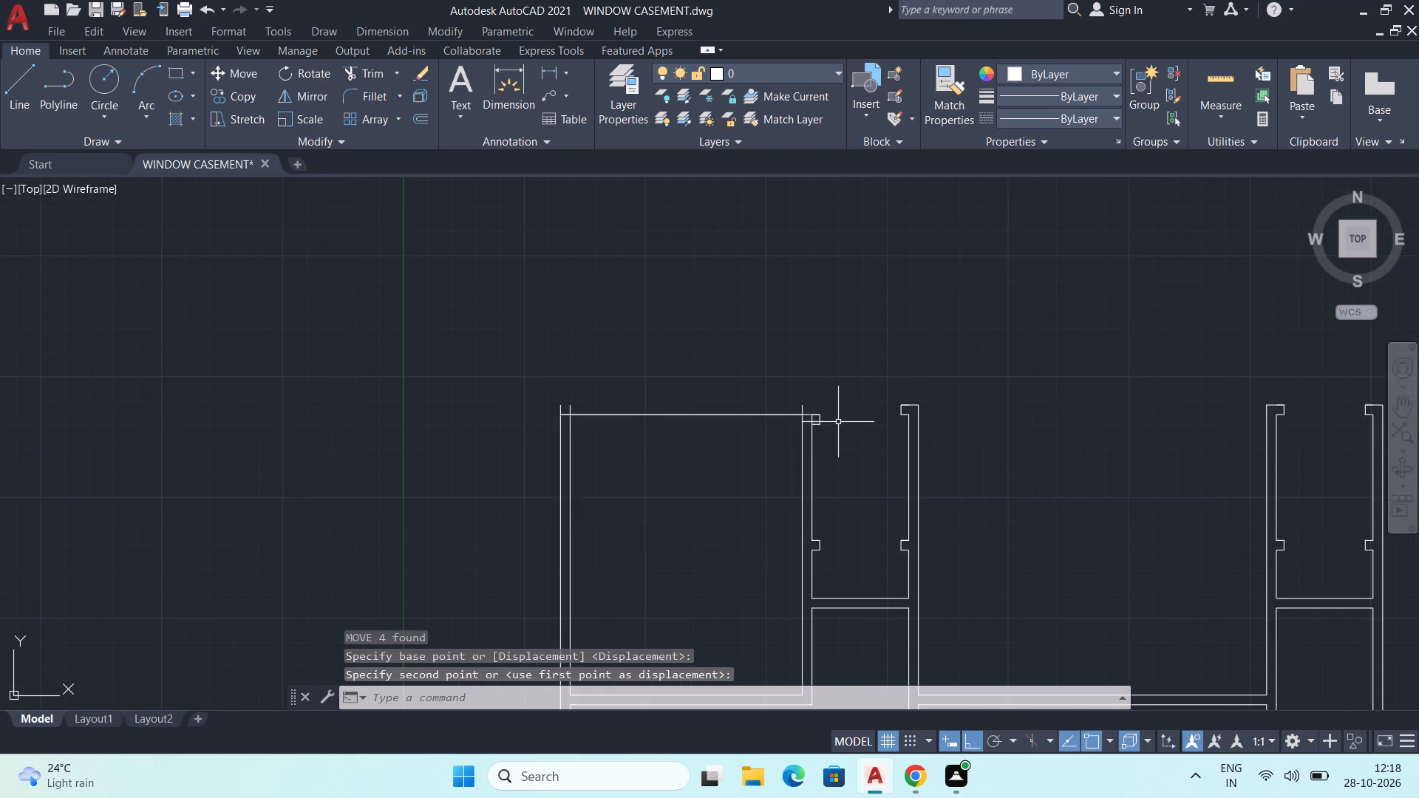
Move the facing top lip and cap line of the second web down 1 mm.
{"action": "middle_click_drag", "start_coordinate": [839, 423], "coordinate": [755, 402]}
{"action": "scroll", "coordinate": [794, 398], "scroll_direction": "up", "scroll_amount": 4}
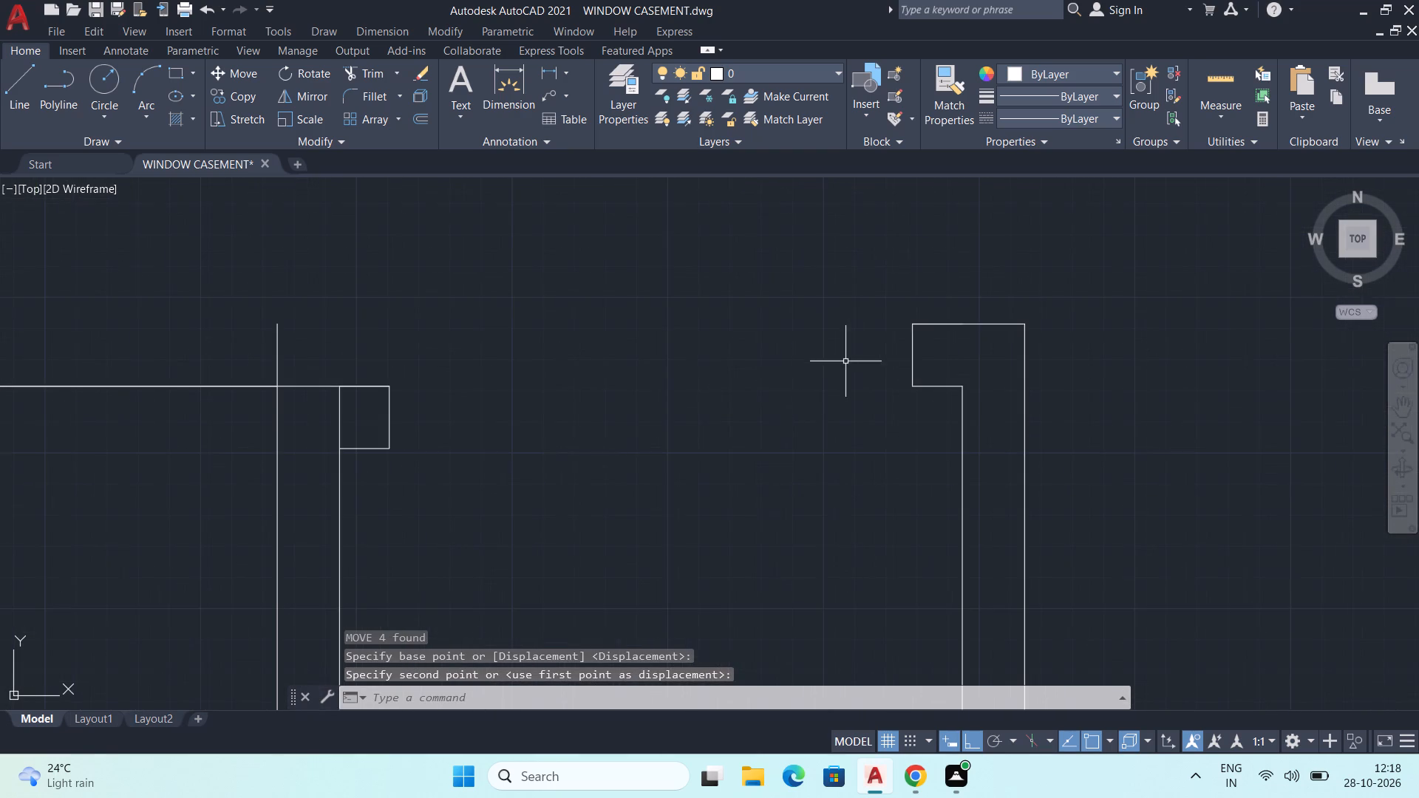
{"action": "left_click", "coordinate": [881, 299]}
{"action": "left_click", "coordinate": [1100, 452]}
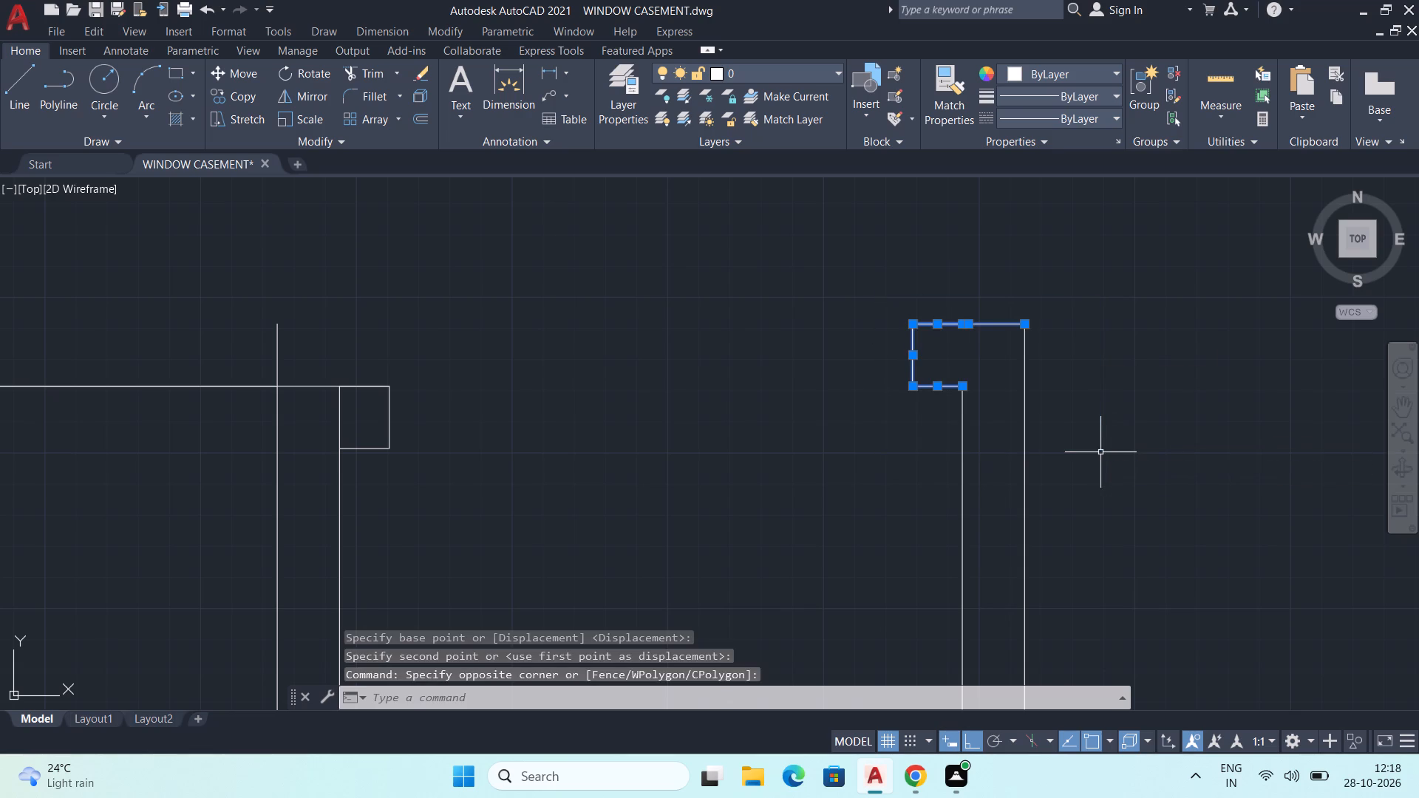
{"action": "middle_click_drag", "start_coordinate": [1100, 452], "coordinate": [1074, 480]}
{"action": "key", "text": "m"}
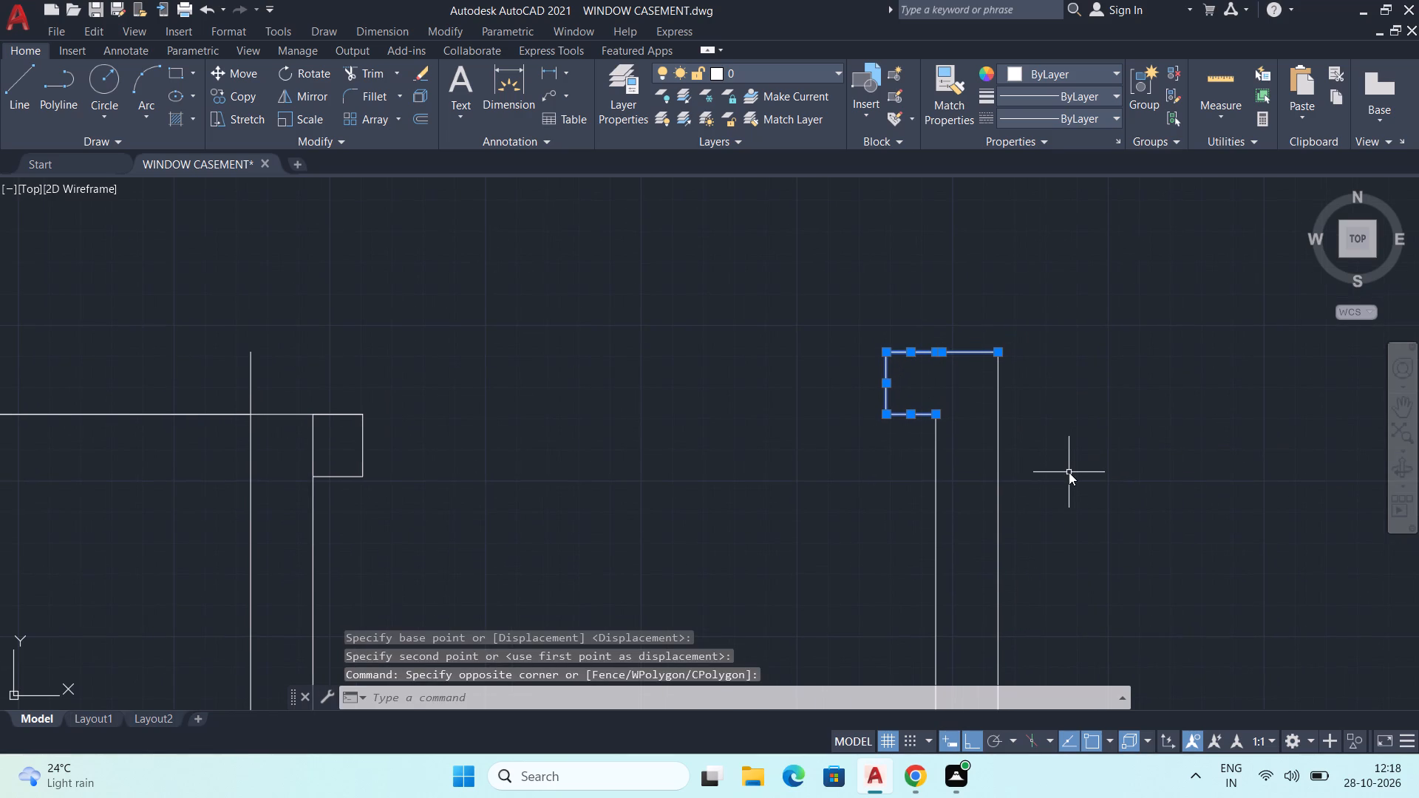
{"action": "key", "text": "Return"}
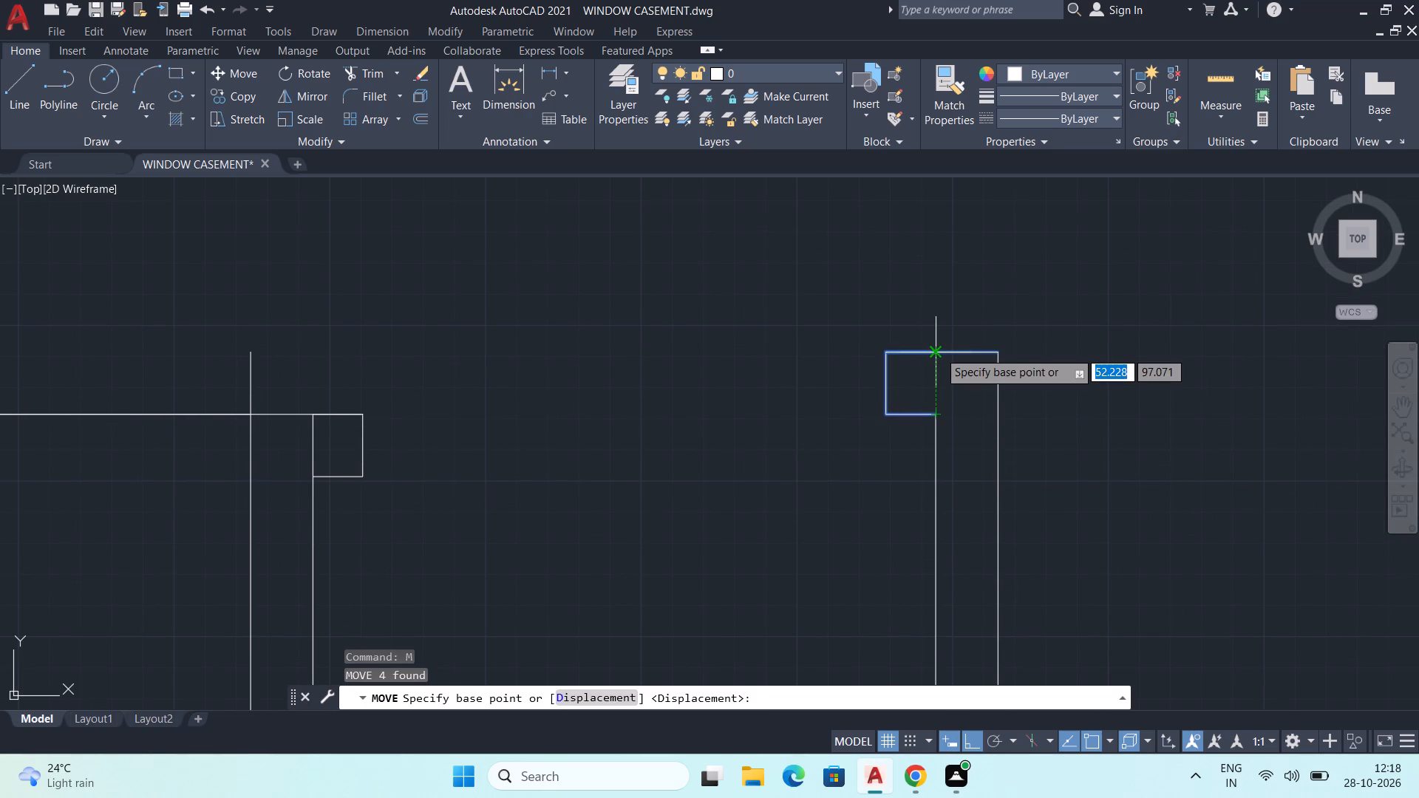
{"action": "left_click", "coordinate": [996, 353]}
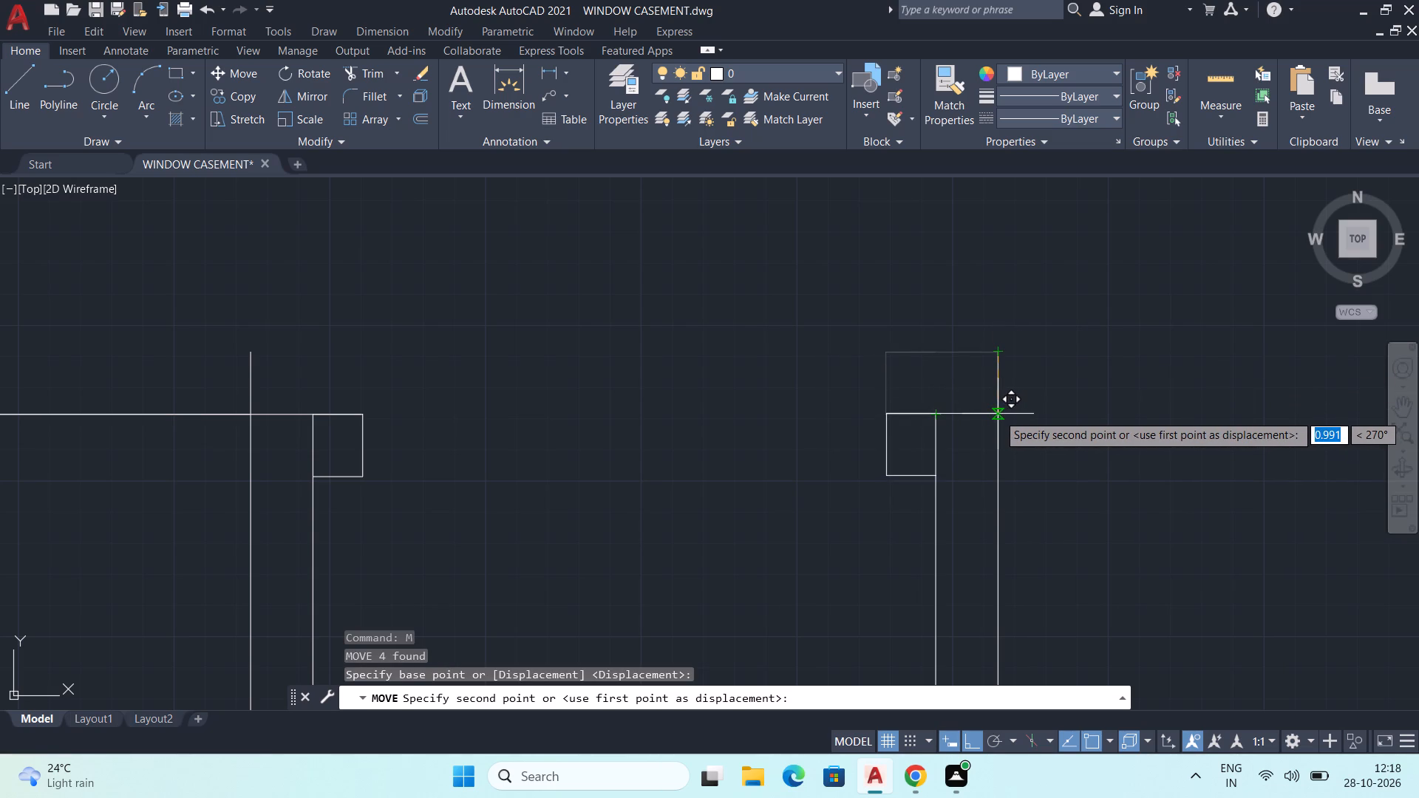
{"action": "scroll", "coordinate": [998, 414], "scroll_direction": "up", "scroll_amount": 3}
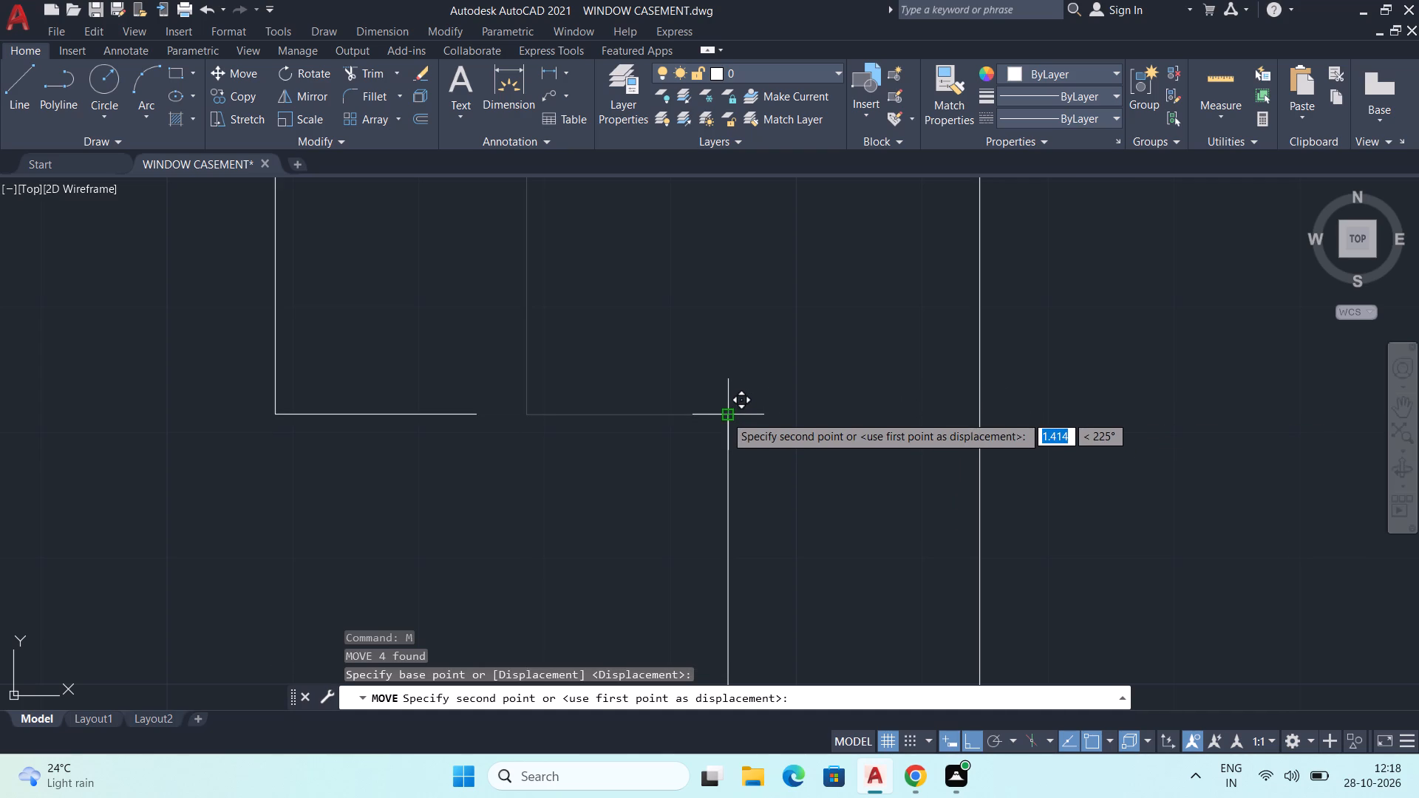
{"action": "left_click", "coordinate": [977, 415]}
Examine the second web's lowered lip and its corner with the web's face lines.
{"action": "scroll", "coordinate": [724, 431], "scroll_direction": "up", "scroll_amount": 6}
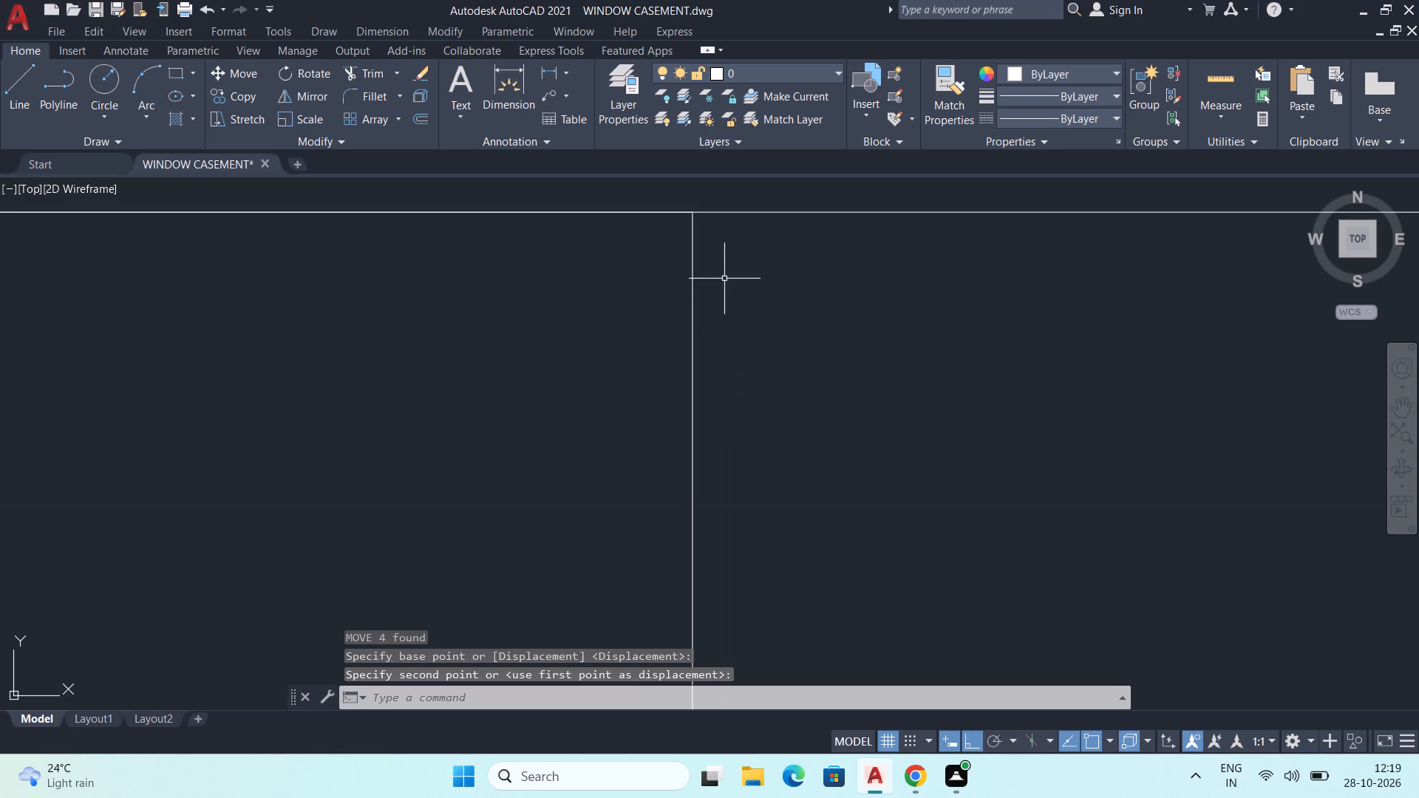
{"action": "scroll", "coordinate": [724, 276], "scroll_direction": "up", "scroll_amount": 3}
{"action": "middle_click_drag", "start_coordinate": [723, 273], "coordinate": [768, 570]}
{"action": "scroll", "coordinate": [780, 525], "scroll_direction": "down", "scroll_amount": 4}
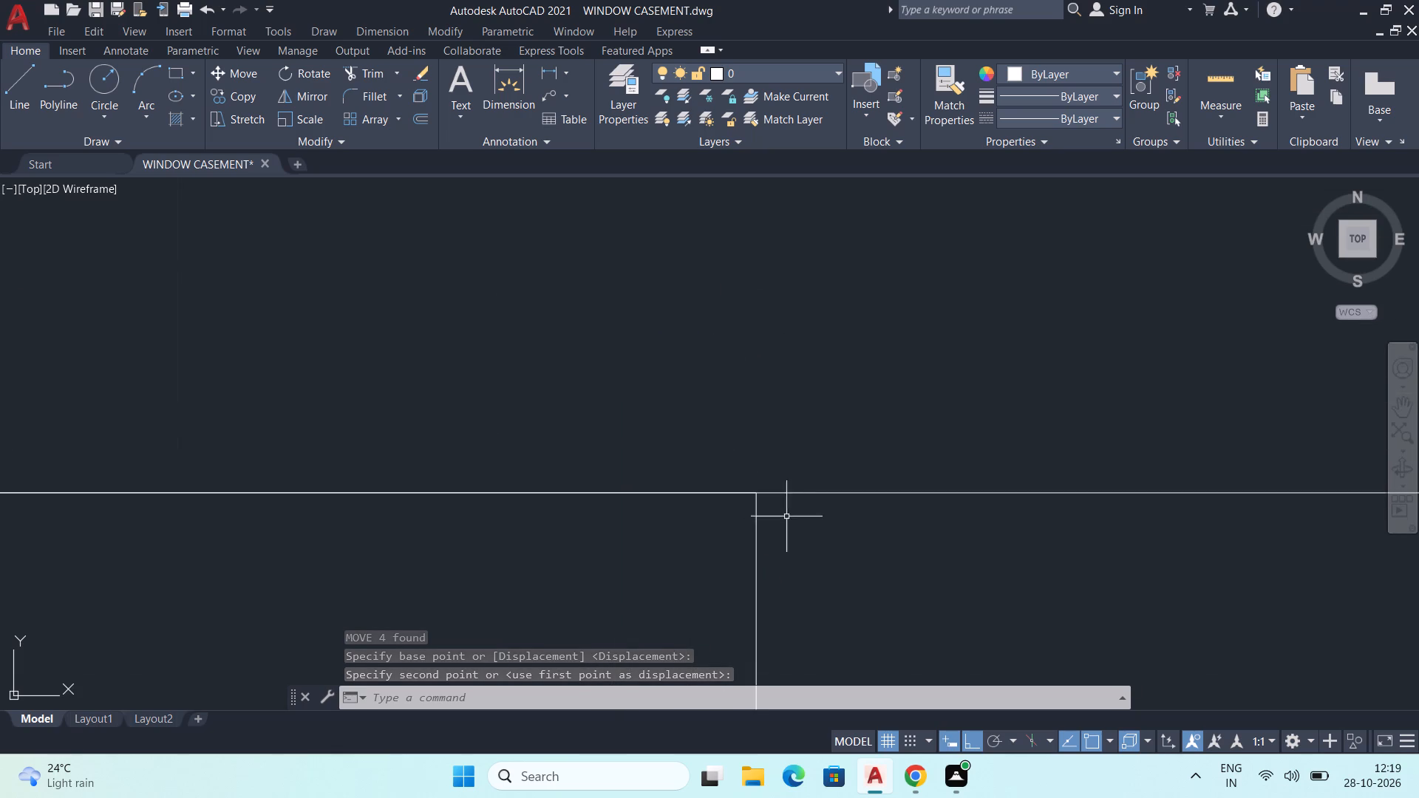
{"action": "scroll", "coordinate": [790, 514], "scroll_direction": "down", "scroll_amount": 4}
{"action": "left_click", "coordinate": [822, 499]}
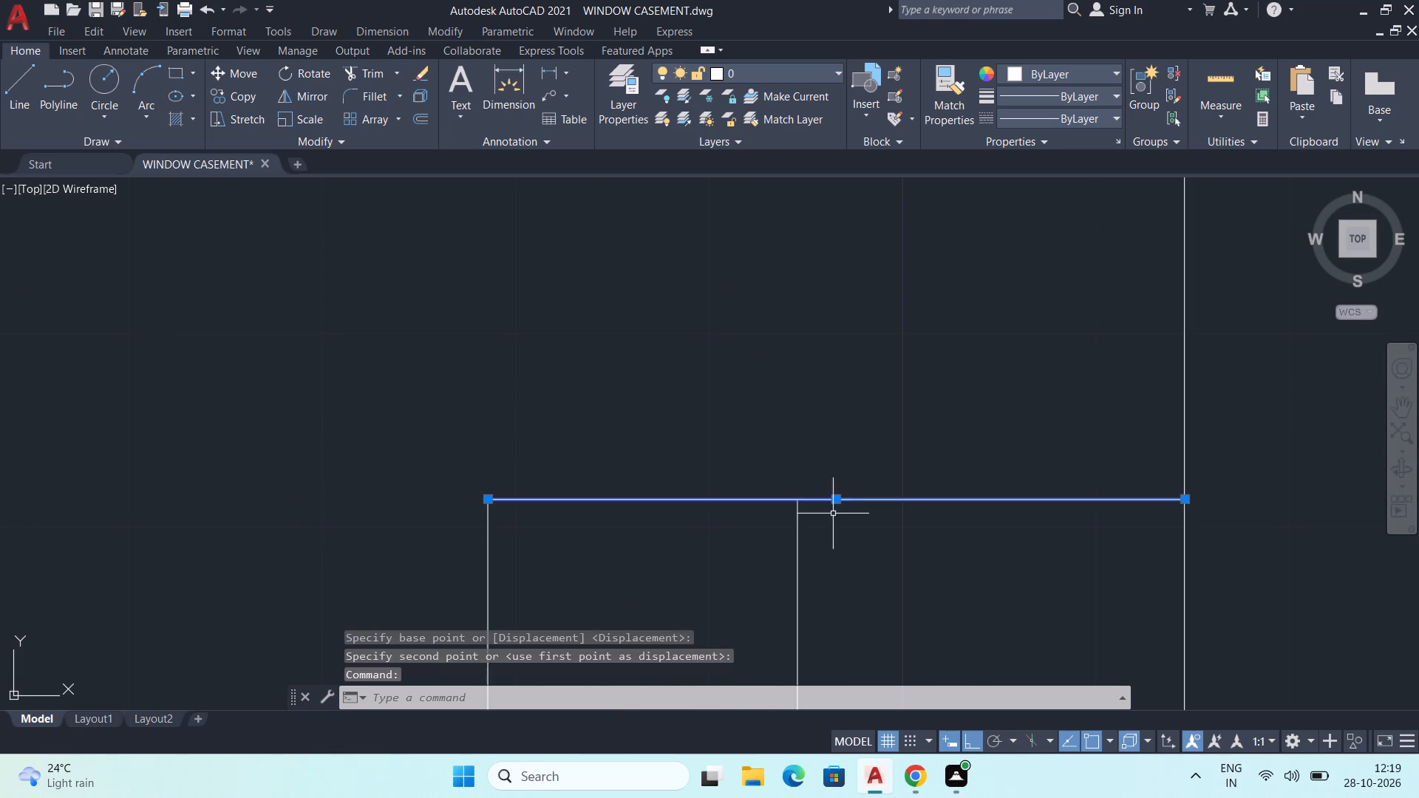
{"action": "middle_click_drag", "start_coordinate": [854, 533], "coordinate": [813, 516]}
{"action": "scroll", "coordinate": [814, 497], "scroll_direction": "down", "scroll_amount": 1}
{"action": "middle_click_drag", "start_coordinate": [814, 506], "coordinate": [833, 321]}
{"action": "scroll", "coordinate": [842, 321], "scroll_direction": "down", "scroll_amount": 2}
{"action": "middle_click_drag", "start_coordinate": [836, 372], "coordinate": [936, 394]}
{"action": "scroll", "coordinate": [936, 388], "scroll_direction": "down", "scroll_amount": 1}
{"action": "middle_click_drag", "start_coordinate": [936, 388], "coordinate": [928, 395]}
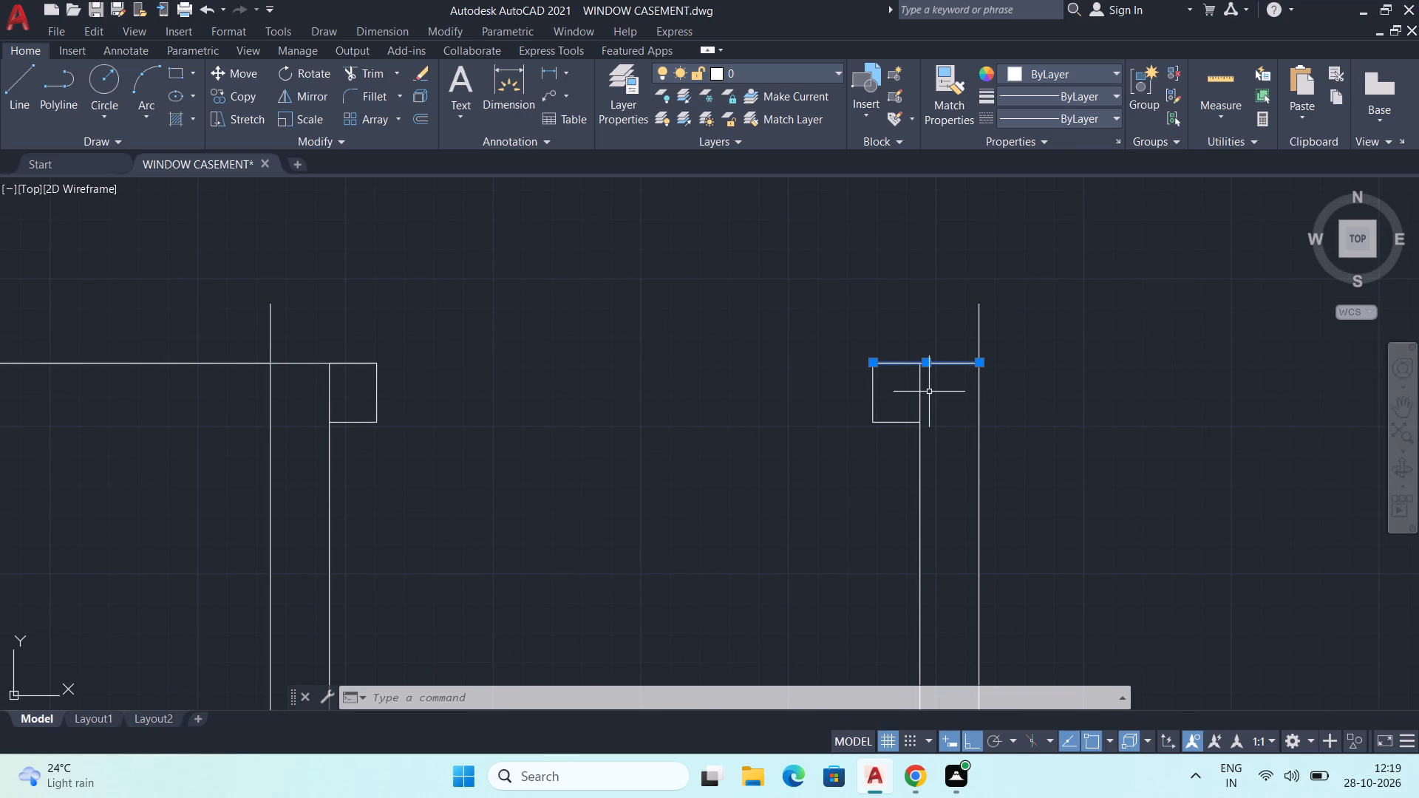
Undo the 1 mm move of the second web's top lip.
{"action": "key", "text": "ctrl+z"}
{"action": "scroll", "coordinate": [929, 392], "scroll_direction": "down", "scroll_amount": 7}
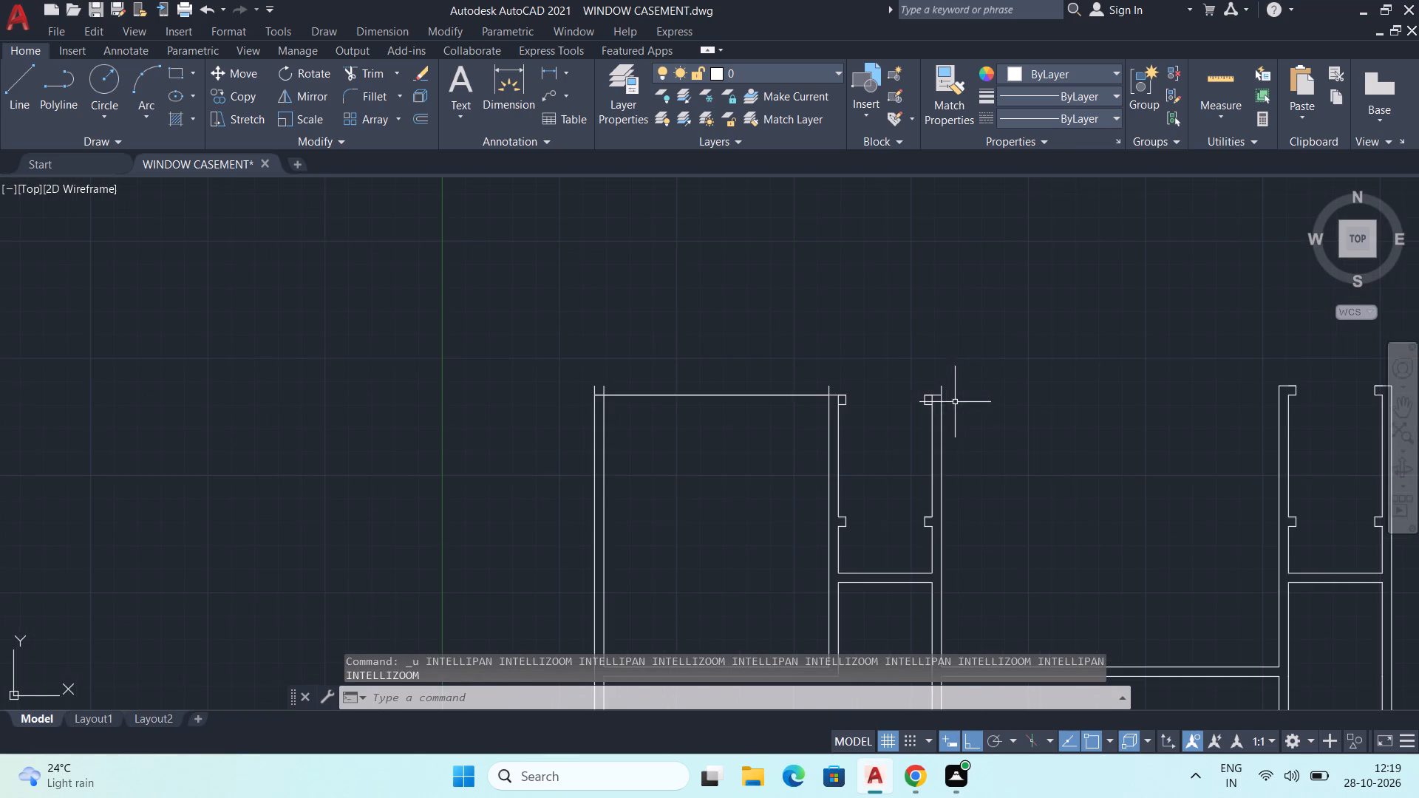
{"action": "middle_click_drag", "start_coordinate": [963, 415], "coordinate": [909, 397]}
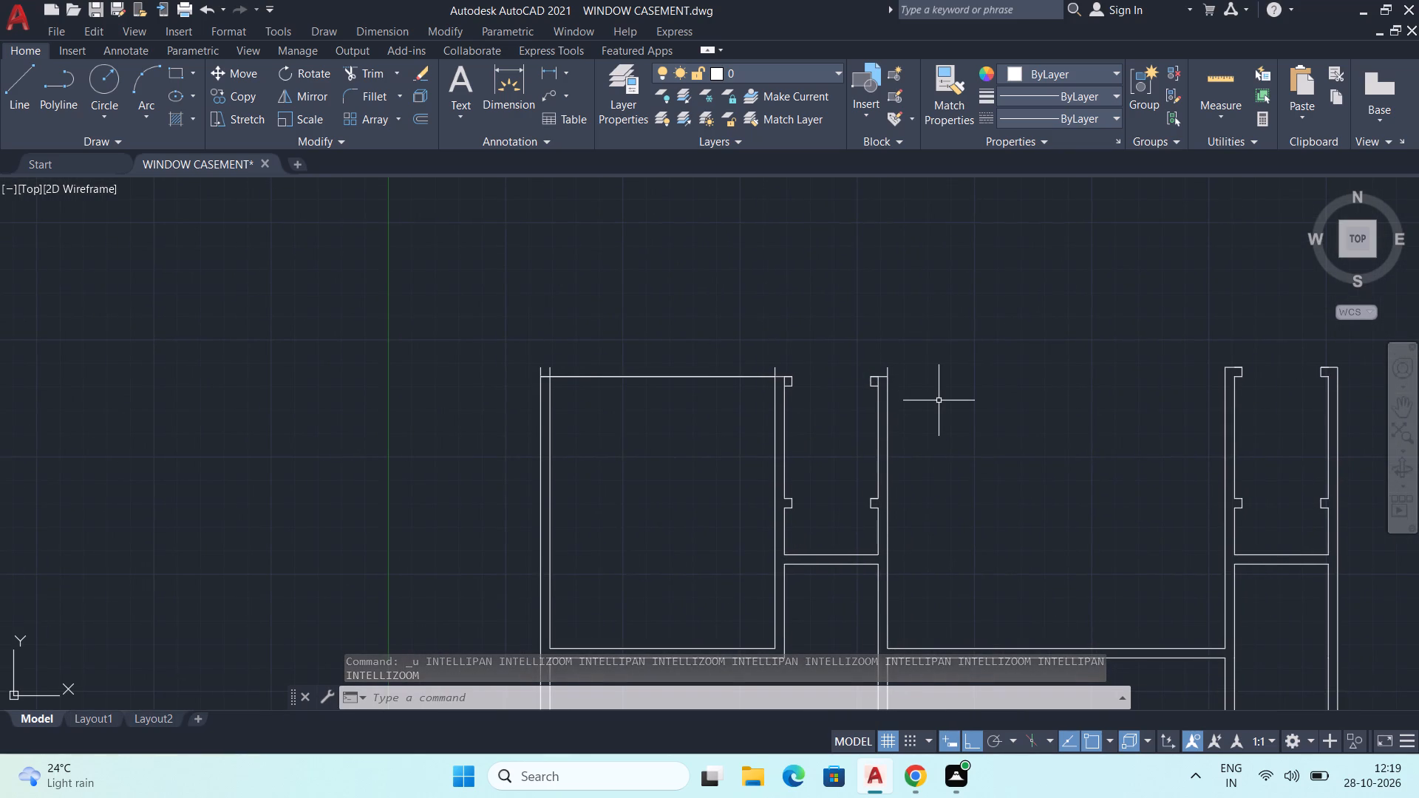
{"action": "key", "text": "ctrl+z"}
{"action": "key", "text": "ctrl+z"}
Measure the vertical distance from the left web's lowered lip to the crossbar between the two webs with a trial linear dimension.
{"action": "scroll", "coordinate": [939, 400], "scroll_direction": "down", "scroll_amount": 3}
{"action": "middle_click_drag", "start_coordinate": [933, 415], "coordinate": [859, 373]}
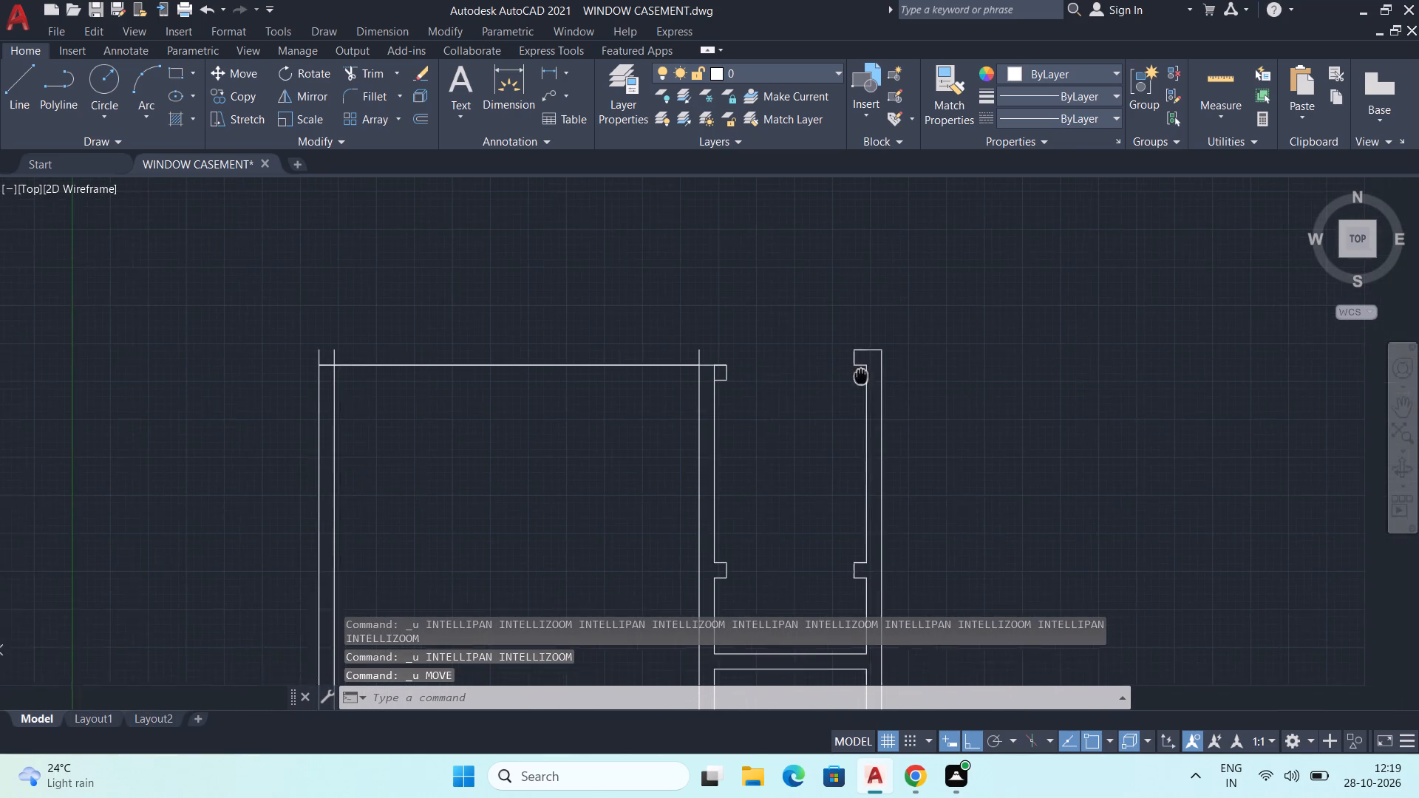
{"action": "middle_click_drag", "start_coordinate": [859, 373], "coordinate": [857, 372]}
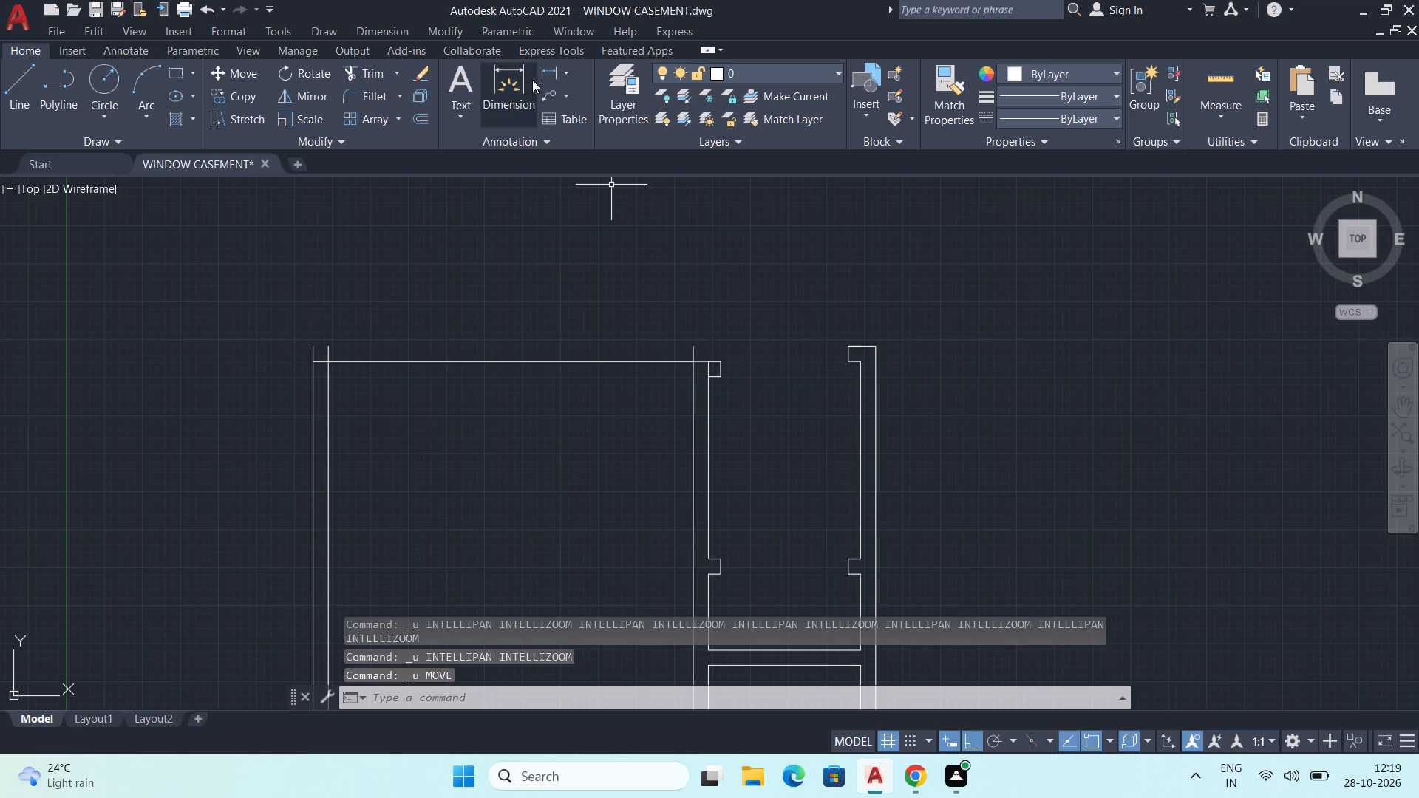
{"action": "left_click", "coordinate": [552, 68]}
{"action": "middle_click_drag", "start_coordinate": [718, 458], "coordinate": [773, 326]}
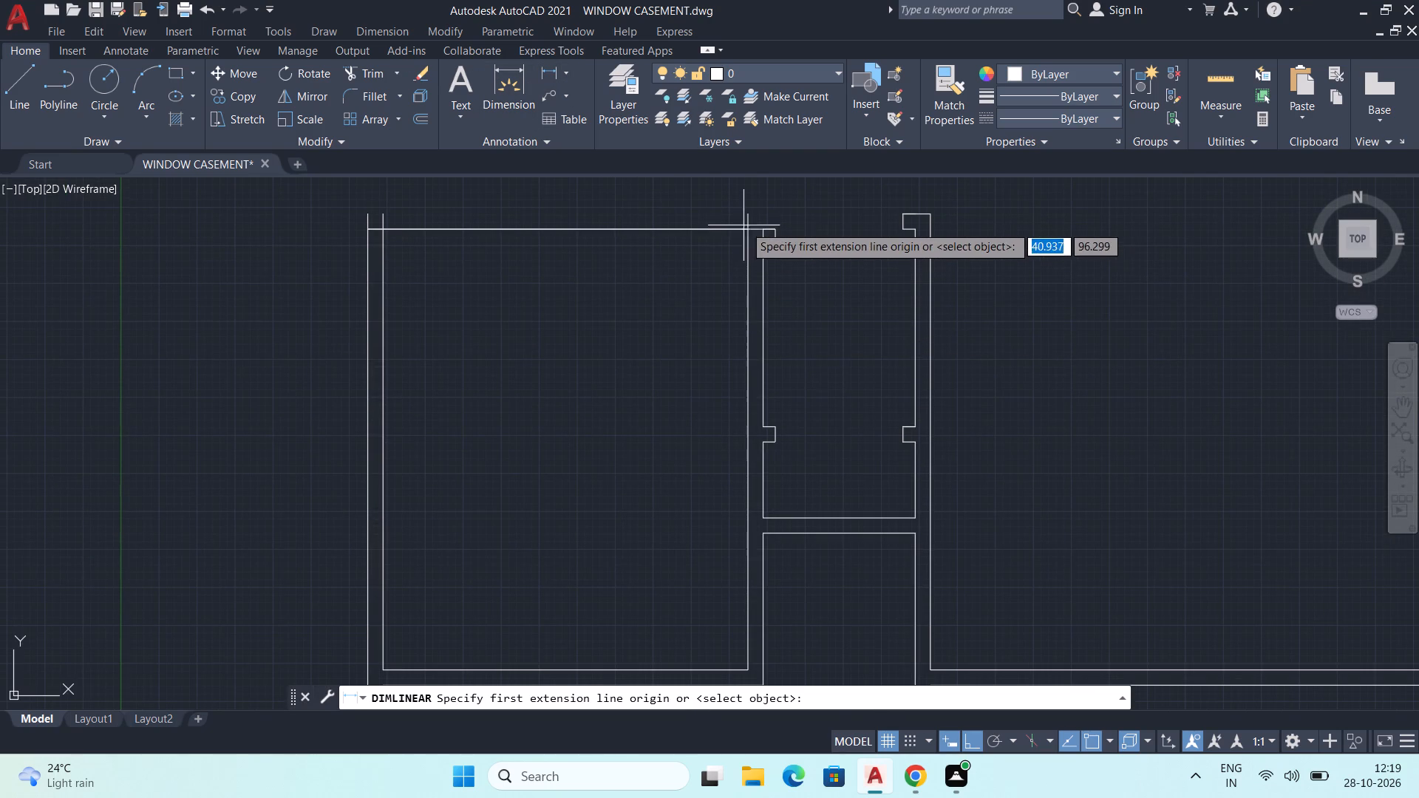
{"action": "left_click", "coordinate": [758, 233]}
{"action": "scroll", "coordinate": [780, 524], "scroll_direction": "up", "scroll_amount": 2}
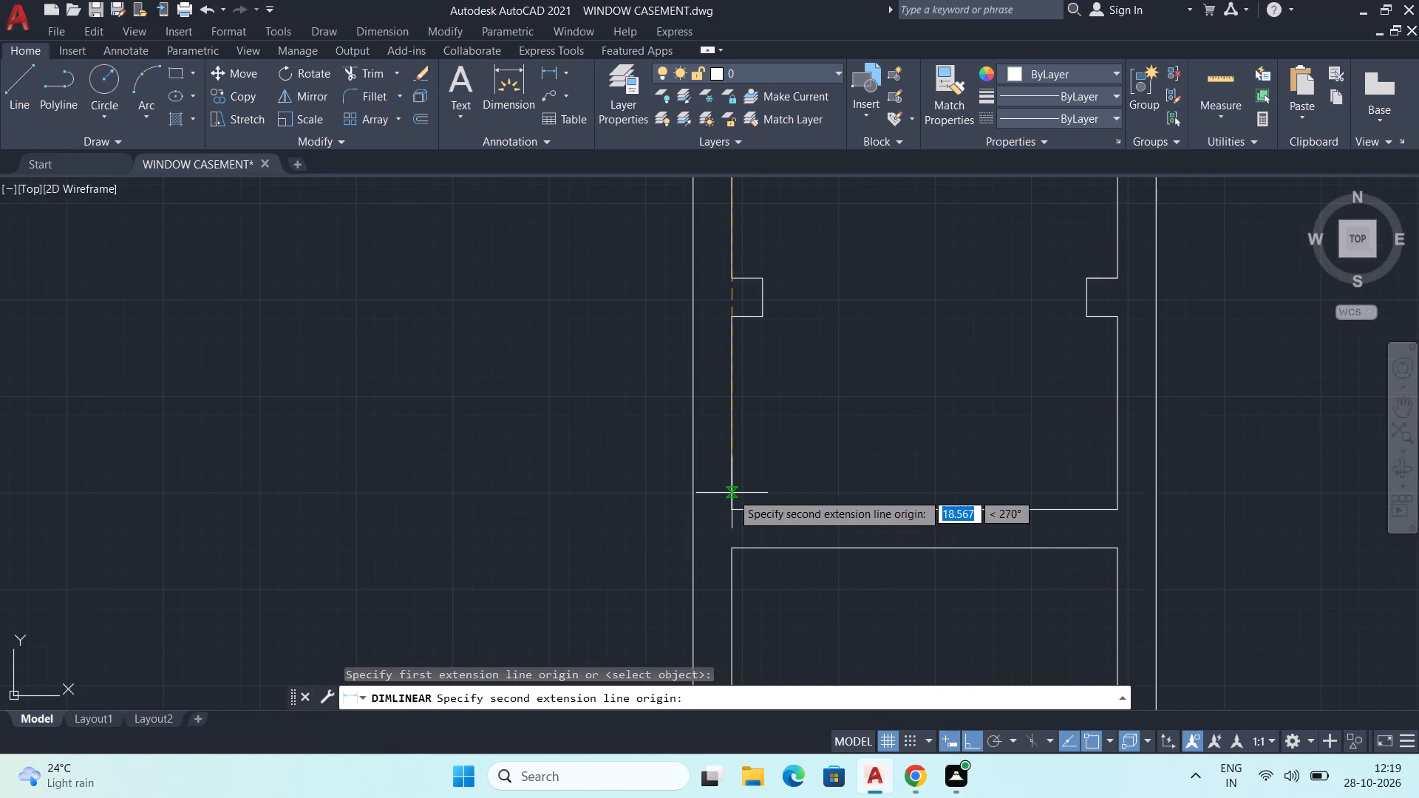
{"action": "left_click", "coordinate": [732, 509]}
{"action": "scroll", "coordinate": [818, 500], "scroll_direction": "down", "scroll_amount": 1}
{"action": "middle_click_drag", "start_coordinate": [824, 498], "coordinate": [833, 530]}
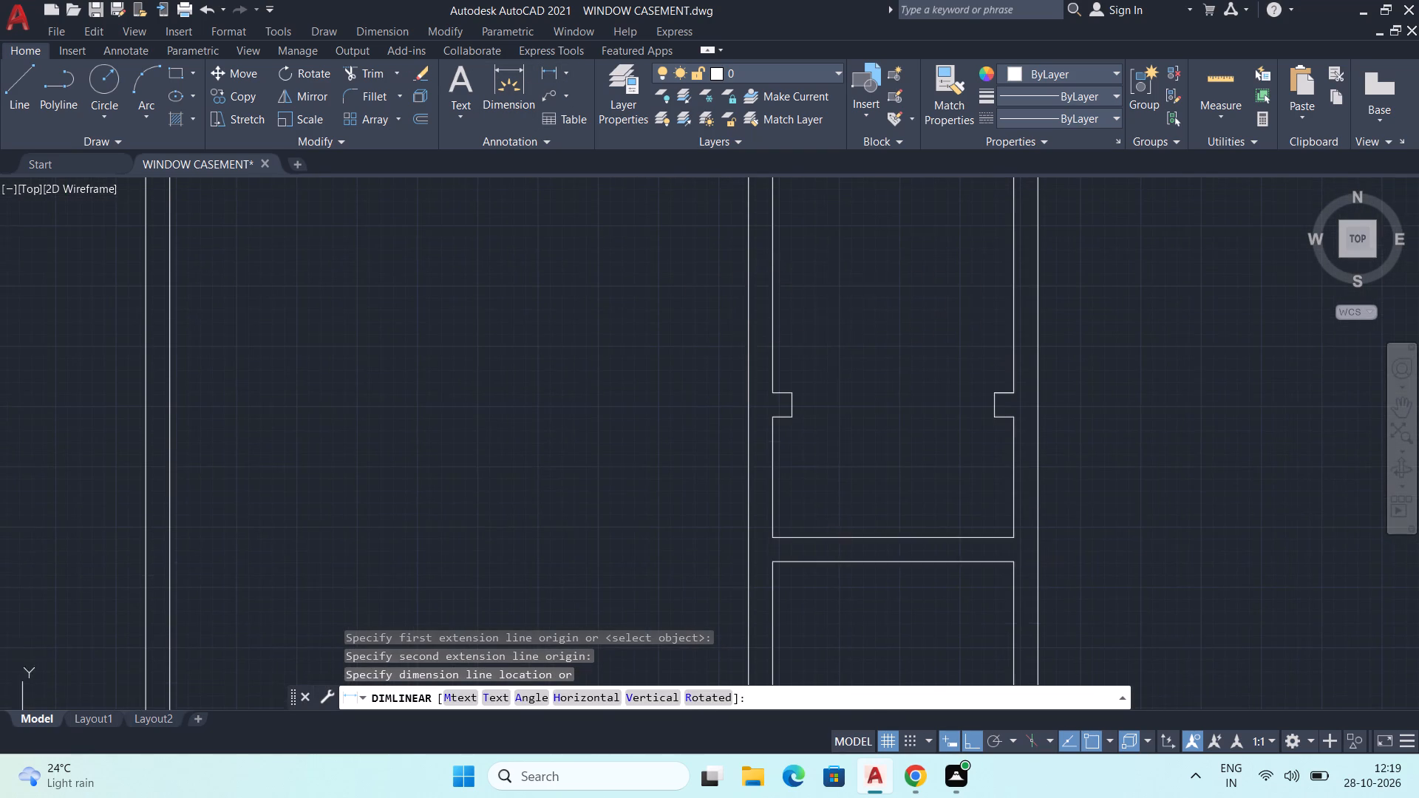
{"action": "key", "text": "Escape"}
Examine the full profile and compare the left web's lowered lip with the second web's top lip.
{"action": "scroll", "coordinate": [842, 494], "scroll_direction": "down", "scroll_amount": 3}
{"action": "middle_click_drag", "start_coordinate": [852, 489], "coordinate": [859, 524]}
{"action": "middle_click_drag", "start_coordinate": [887, 516], "coordinate": [850, 505]}
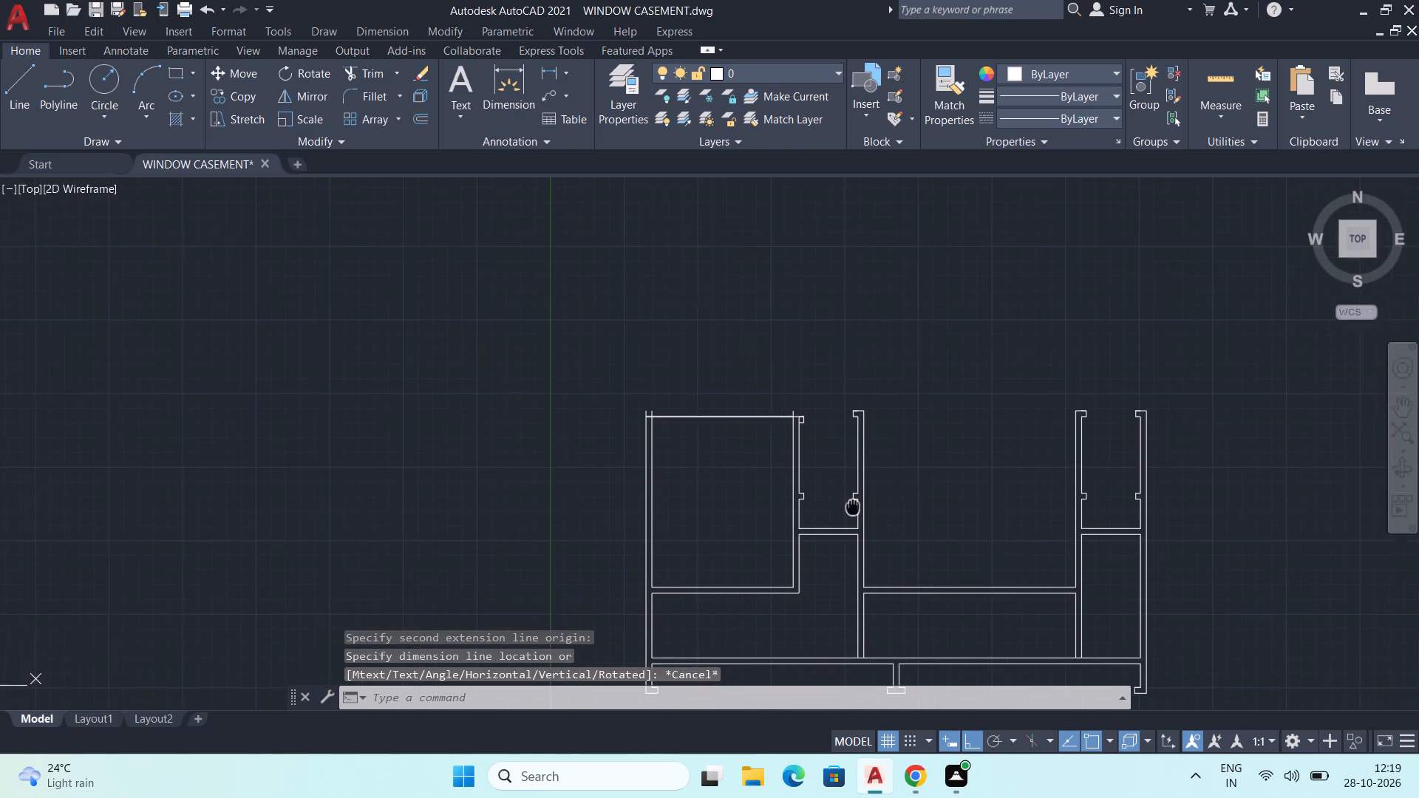
{"action": "middle_click_drag", "start_coordinate": [850, 505], "coordinate": [806, 531]}
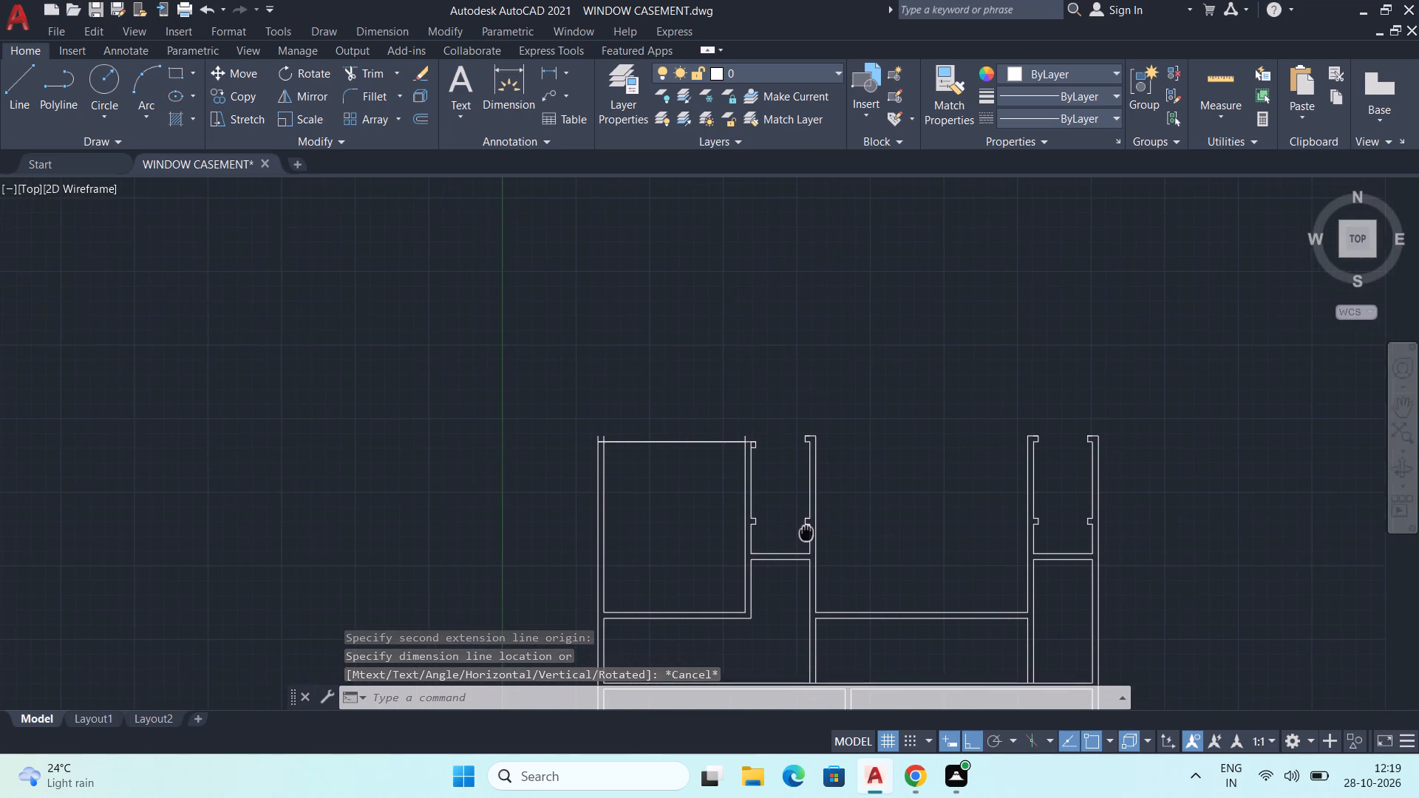
{"action": "middle_click_drag", "start_coordinate": [806, 531], "coordinate": [806, 530]}
{"action": "scroll", "coordinate": [806, 526], "scroll_direction": "down", "scroll_amount": 1}
{"action": "scroll", "coordinate": [754, 463], "scroll_direction": "up", "scroll_amount": 4}
{"action": "middle_click_drag", "start_coordinate": [778, 512], "coordinate": [704, 418]}
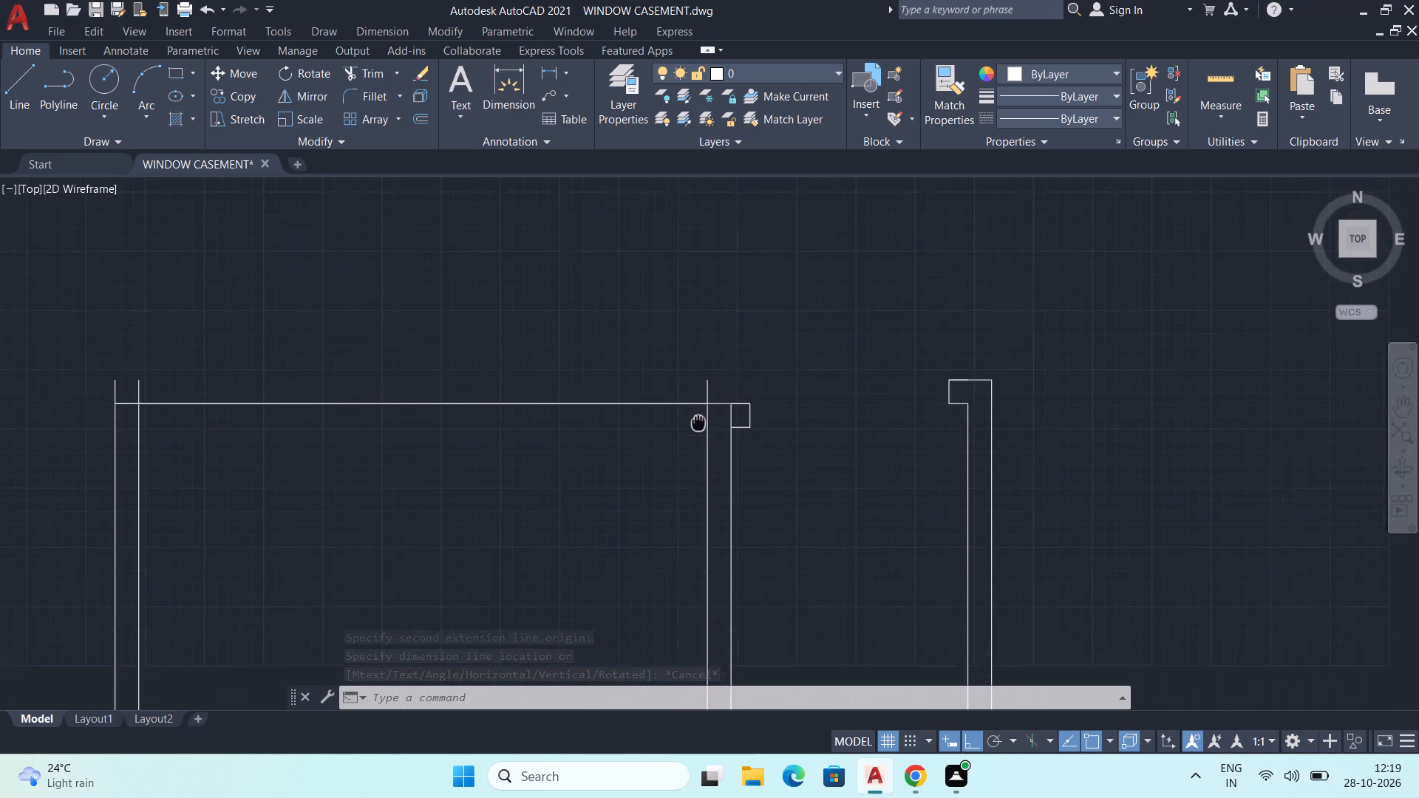
{"action": "middle_click_drag", "start_coordinate": [704, 418], "coordinate": [755, 398]}
{"action": "scroll", "coordinate": [784, 389], "scroll_direction": "down", "scroll_amount": 1}
{"action": "middle_click_drag", "start_coordinate": [814, 389], "coordinate": [781, 427]}
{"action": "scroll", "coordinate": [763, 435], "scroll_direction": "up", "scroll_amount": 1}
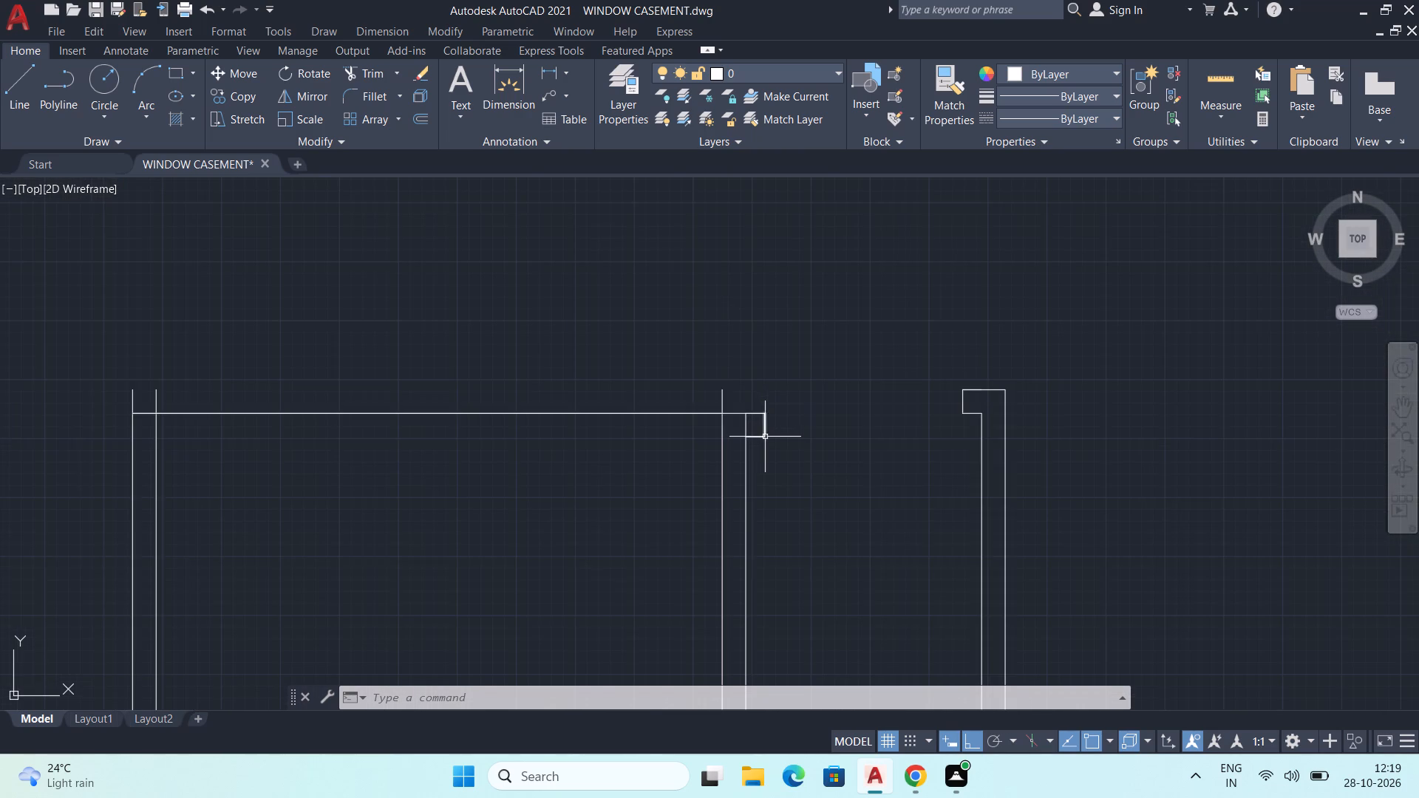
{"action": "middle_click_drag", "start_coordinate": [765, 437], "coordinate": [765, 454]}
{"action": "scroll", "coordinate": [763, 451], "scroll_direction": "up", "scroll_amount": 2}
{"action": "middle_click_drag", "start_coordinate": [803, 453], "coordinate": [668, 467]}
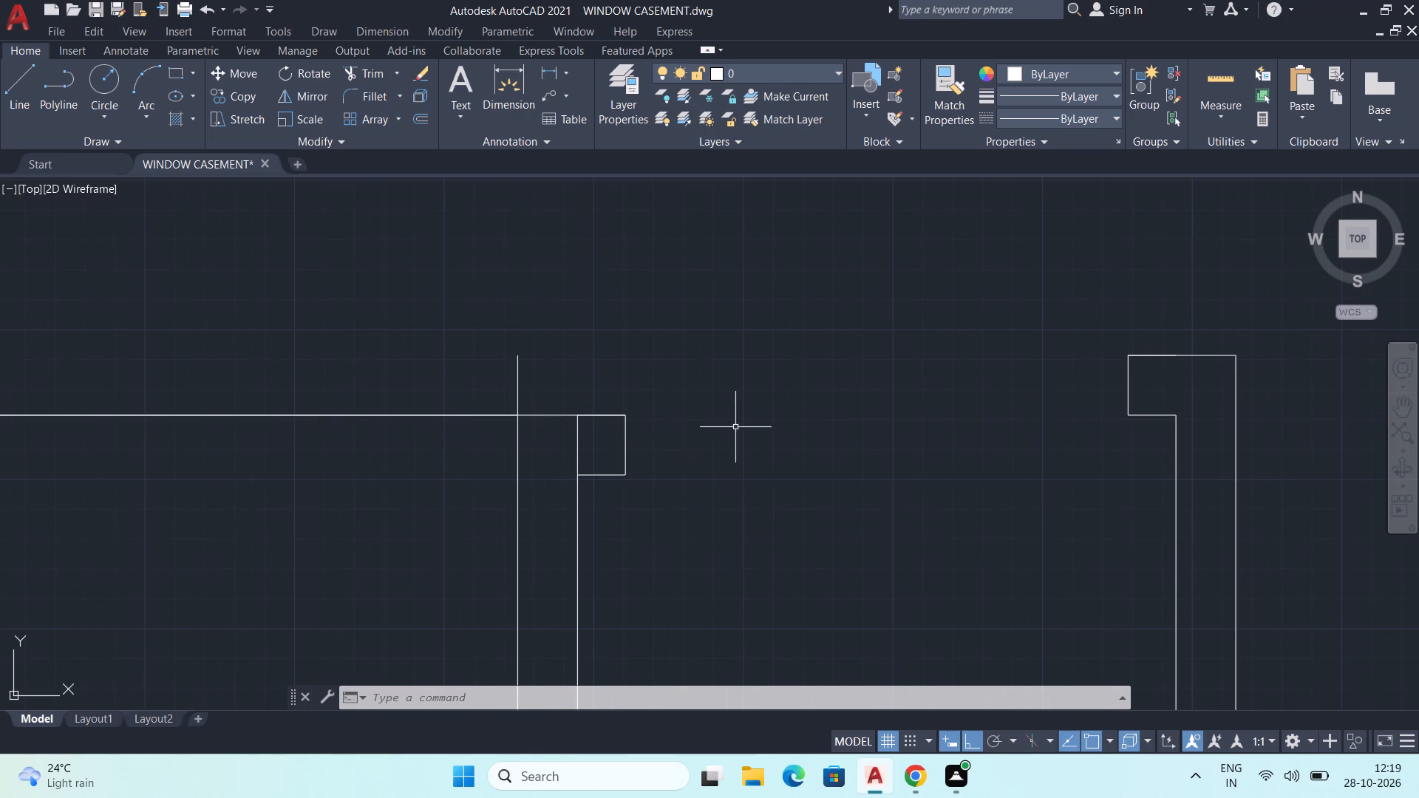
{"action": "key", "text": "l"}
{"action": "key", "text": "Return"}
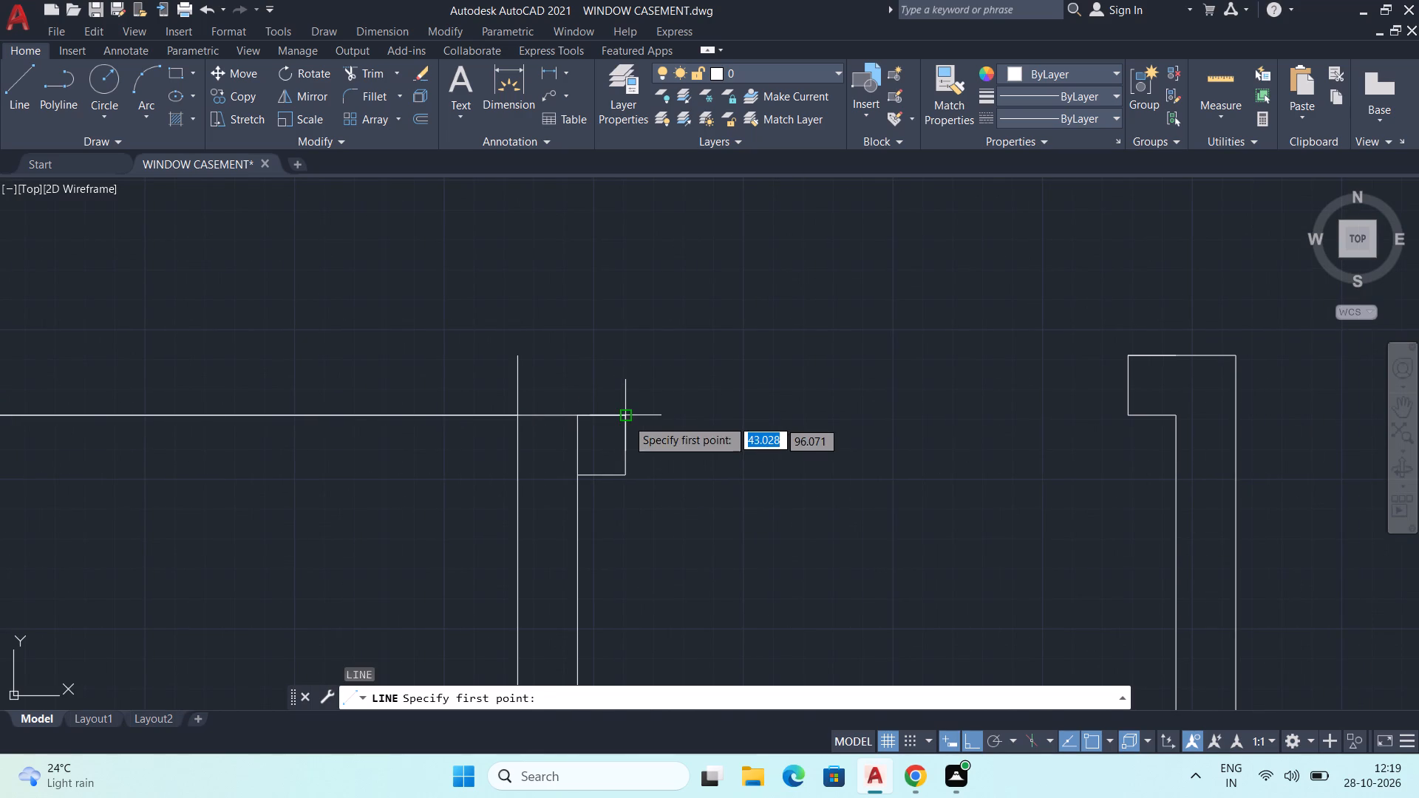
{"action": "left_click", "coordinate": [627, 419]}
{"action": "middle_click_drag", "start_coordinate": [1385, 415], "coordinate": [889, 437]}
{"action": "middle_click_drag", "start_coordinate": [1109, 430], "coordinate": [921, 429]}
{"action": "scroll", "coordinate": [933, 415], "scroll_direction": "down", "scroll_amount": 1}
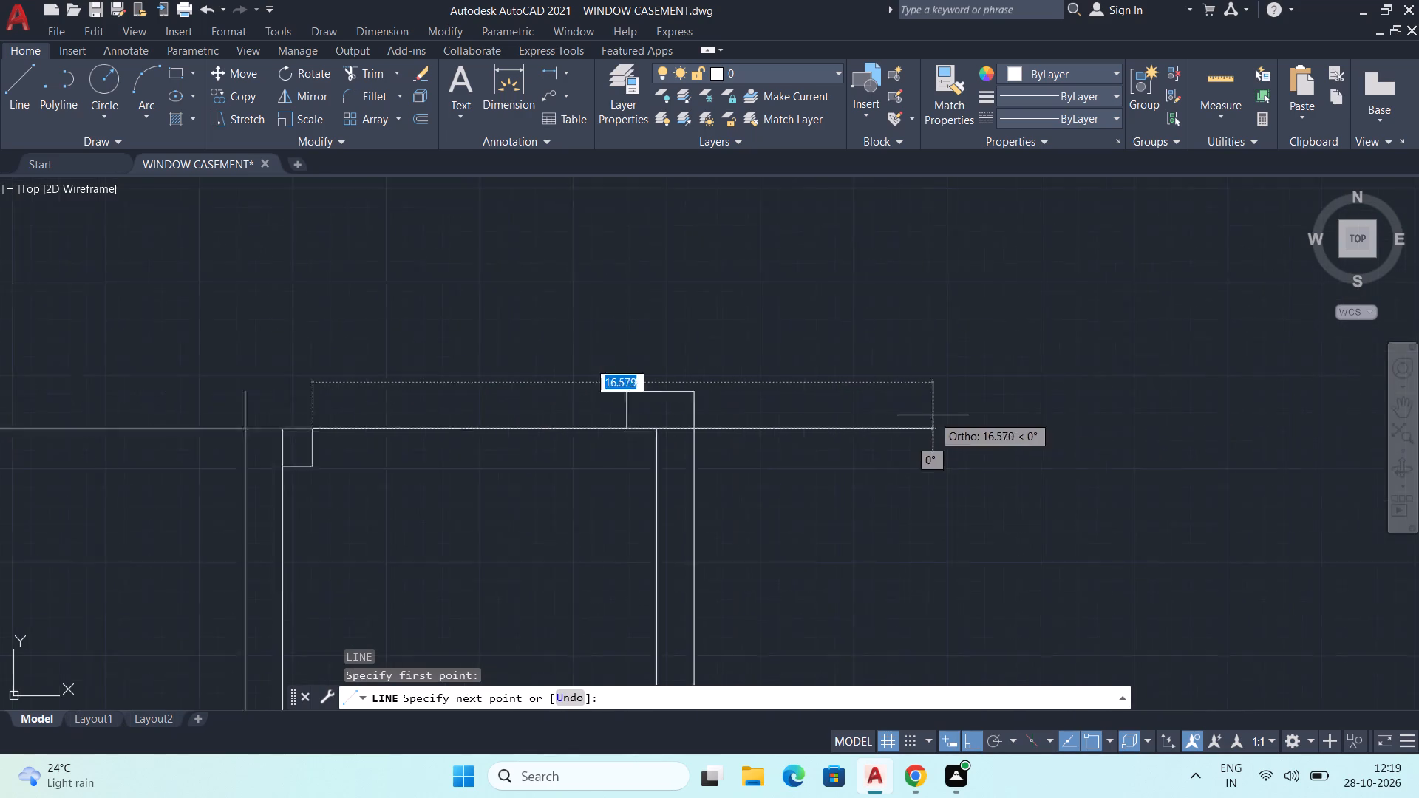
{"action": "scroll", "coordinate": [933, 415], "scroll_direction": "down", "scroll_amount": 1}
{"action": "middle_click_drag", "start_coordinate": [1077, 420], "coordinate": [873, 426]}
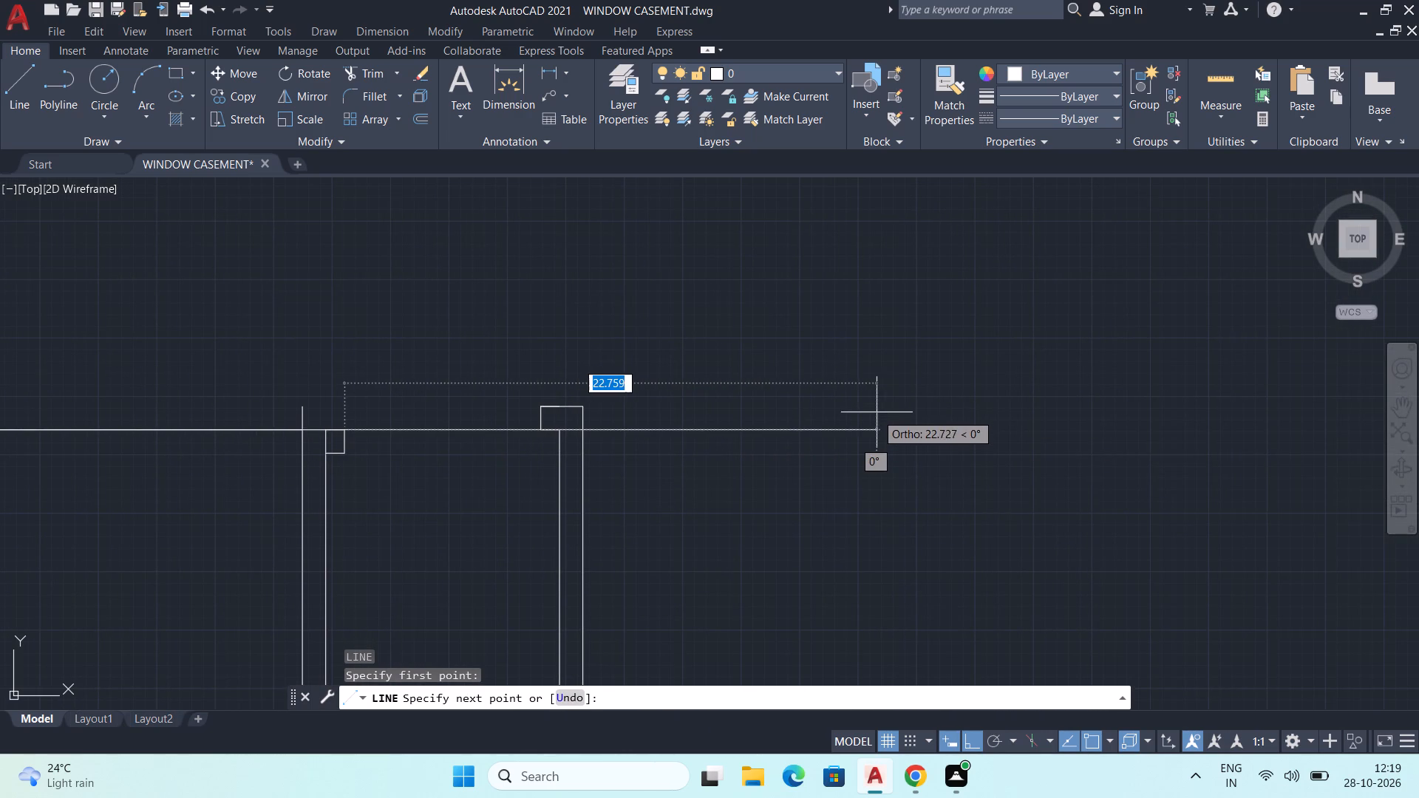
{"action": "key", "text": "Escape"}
Draw a horizontal guide line about 57.2 mm long from the left web's lowered lip's lower outer corner to the right wall's inner face.
{"action": "middle_click_drag", "start_coordinate": [822, 417], "coordinate": [887, 420]}
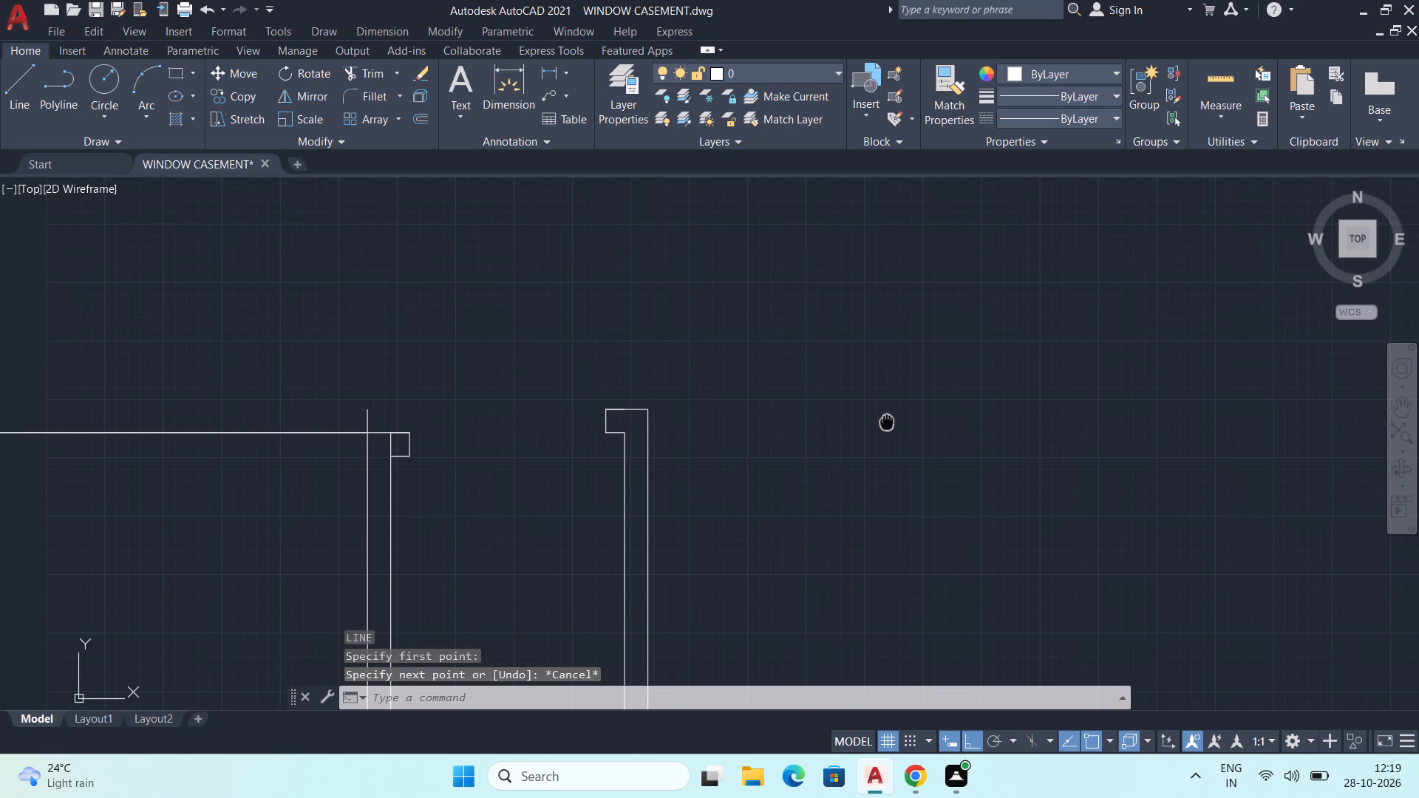
{"action": "middle_click_drag", "start_coordinate": [887, 420], "coordinate": [908, 422]}
{"action": "scroll", "coordinate": [432, 467], "scroll_direction": "up", "scroll_amount": 2}
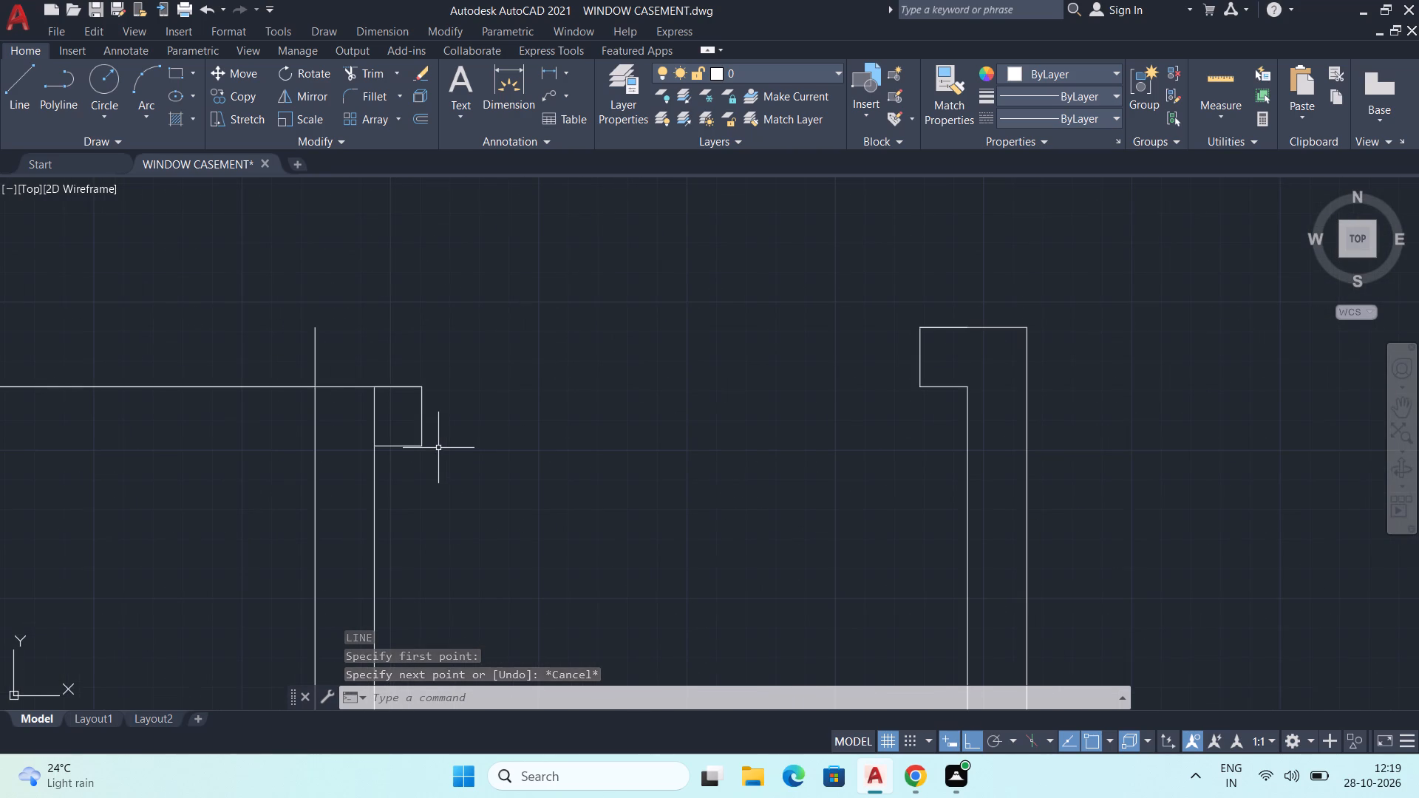
{"action": "key", "text": "l"}
{"action": "key", "text": "Return"}
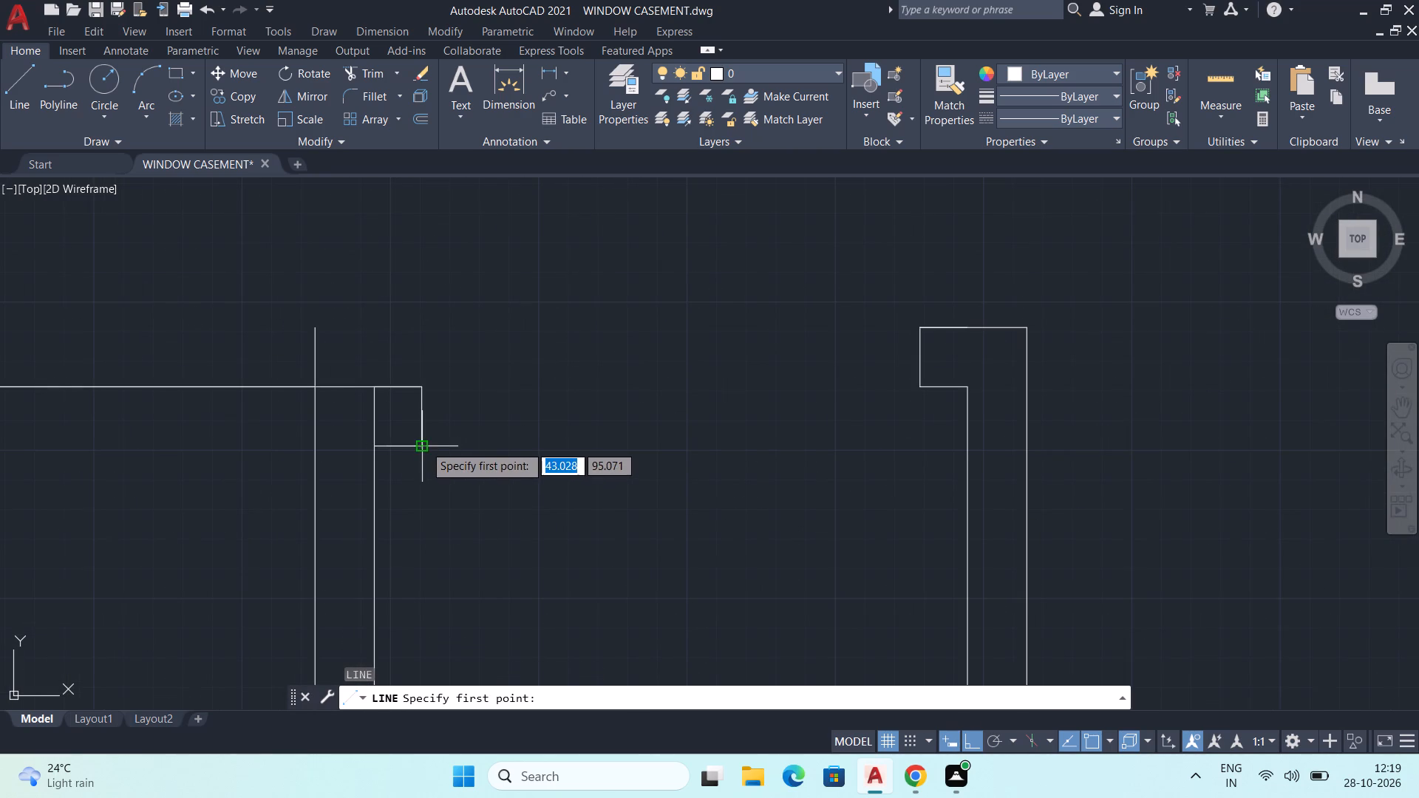
{"action": "left_click", "coordinate": [424, 445]}
{"action": "middle_click_drag", "start_coordinate": [916, 452], "coordinate": [451, 441]}
{"action": "scroll", "coordinate": [634, 397], "scroll_direction": "down", "scroll_amount": 2}
{"action": "middle_click_drag", "start_coordinate": [949, 435], "coordinate": [346, 401]}
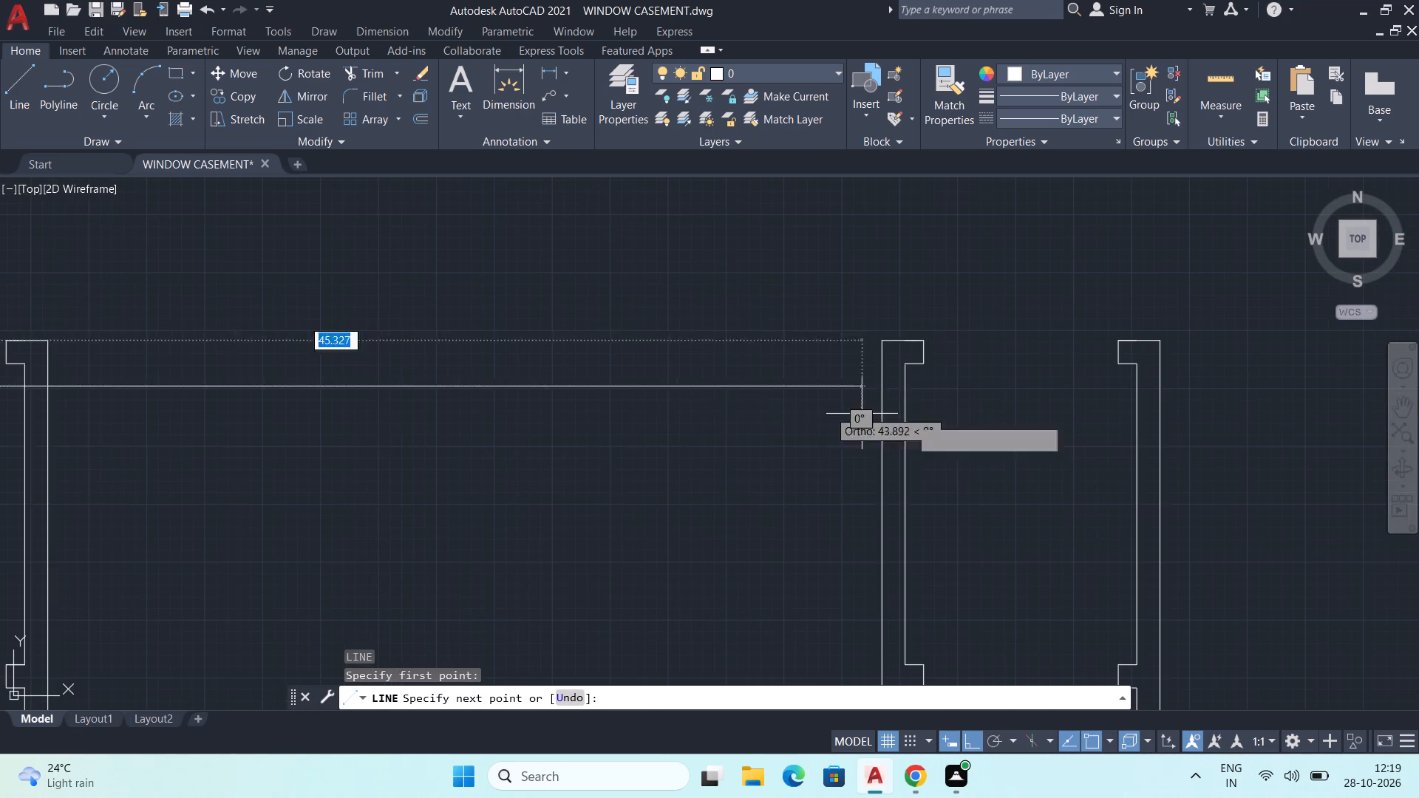
{"action": "middle_click_drag", "start_coordinate": [1032, 423], "coordinate": [803, 451]}
{"action": "scroll", "coordinate": [889, 438], "scroll_direction": "up", "scroll_amount": 2}
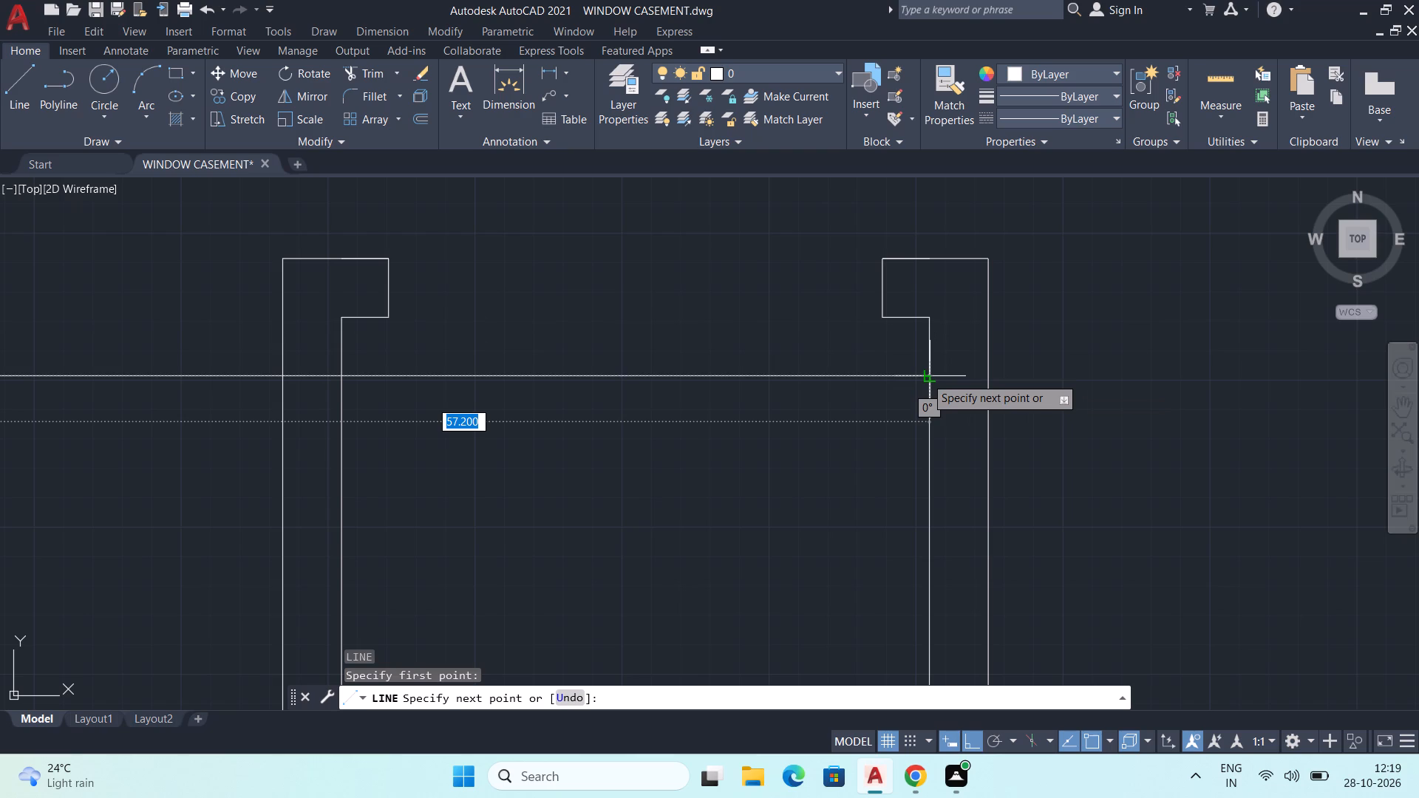
{"action": "left_click", "coordinate": [925, 377]}
{"action": "key", "text": "Escape"}
Move the second web's top lip down 1 mm so its underside sits on the horizontal guide line.
{"action": "scroll", "coordinate": [925, 377], "scroll_direction": "down", "scroll_amount": 2}
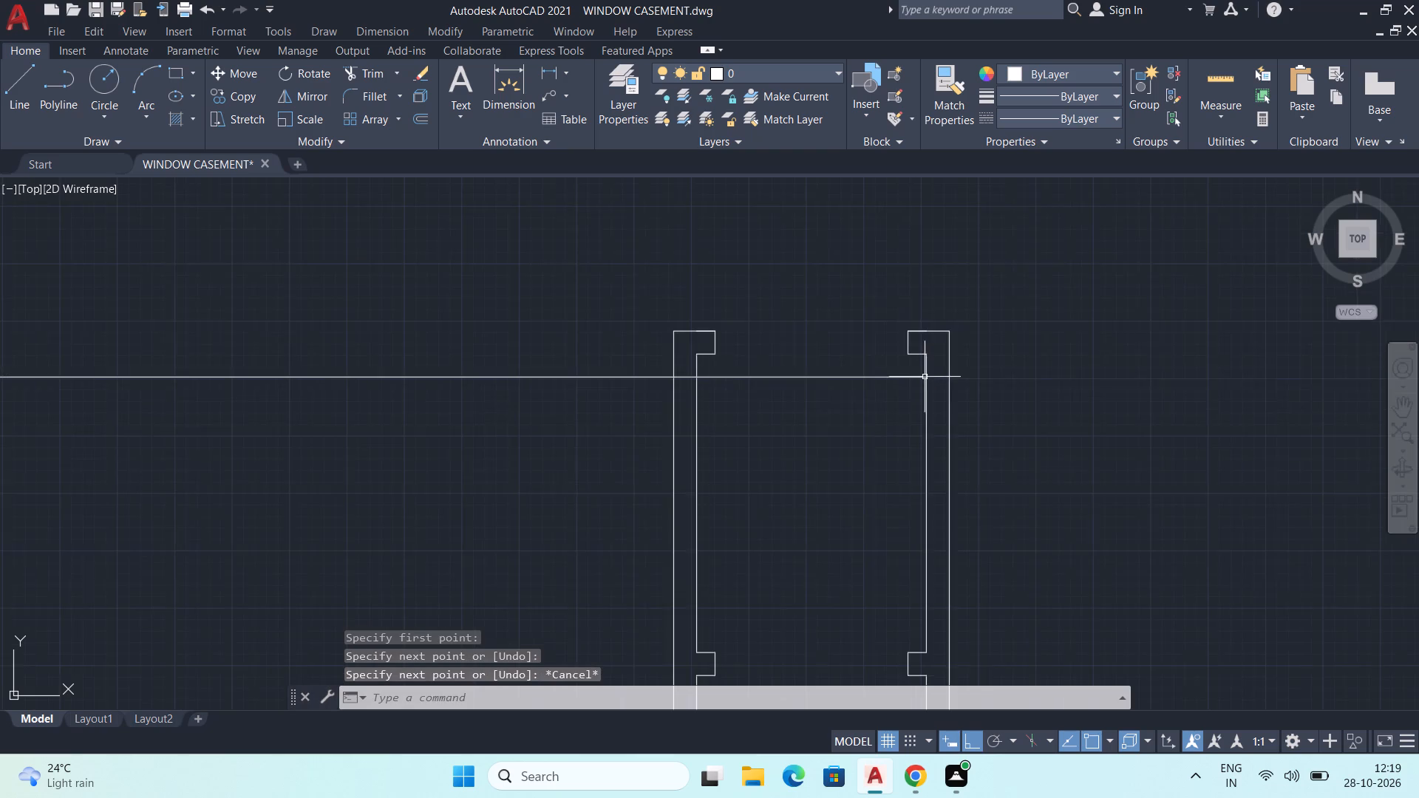
{"action": "middle_click_drag", "start_coordinate": [821, 383], "coordinate": [1066, 436]}
{"action": "scroll", "coordinate": [1066, 436], "scroll_direction": "down", "scroll_amount": 1}
{"action": "middle_click_drag", "start_coordinate": [643, 459], "coordinate": [964, 485]}
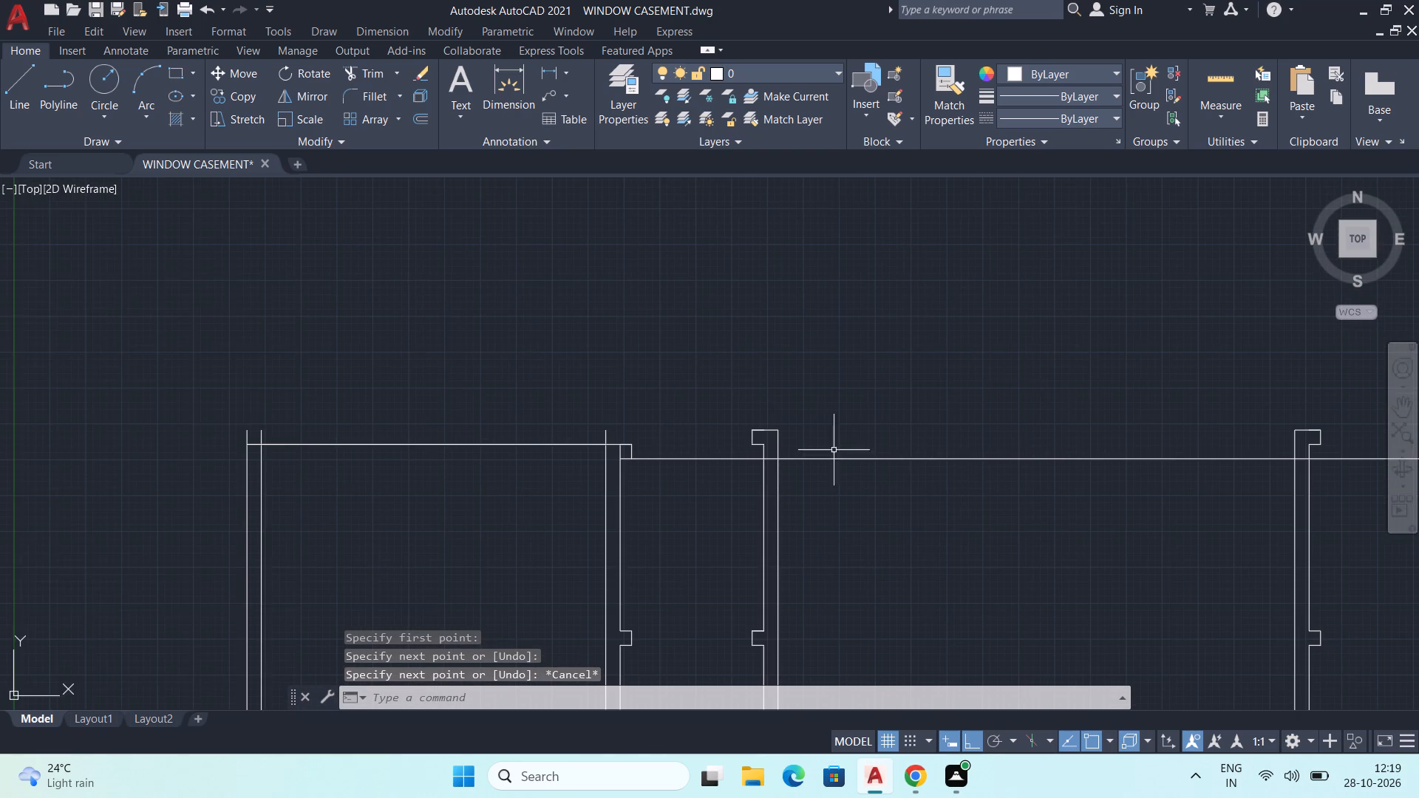
{"action": "scroll", "coordinate": [812, 446], "scroll_direction": "up", "scroll_amount": 2}
{"action": "middle_click_drag", "start_coordinate": [806, 453], "coordinate": [828, 443]}
{"action": "scroll", "coordinate": [721, 430], "scroll_direction": "up", "scroll_amount": 2}
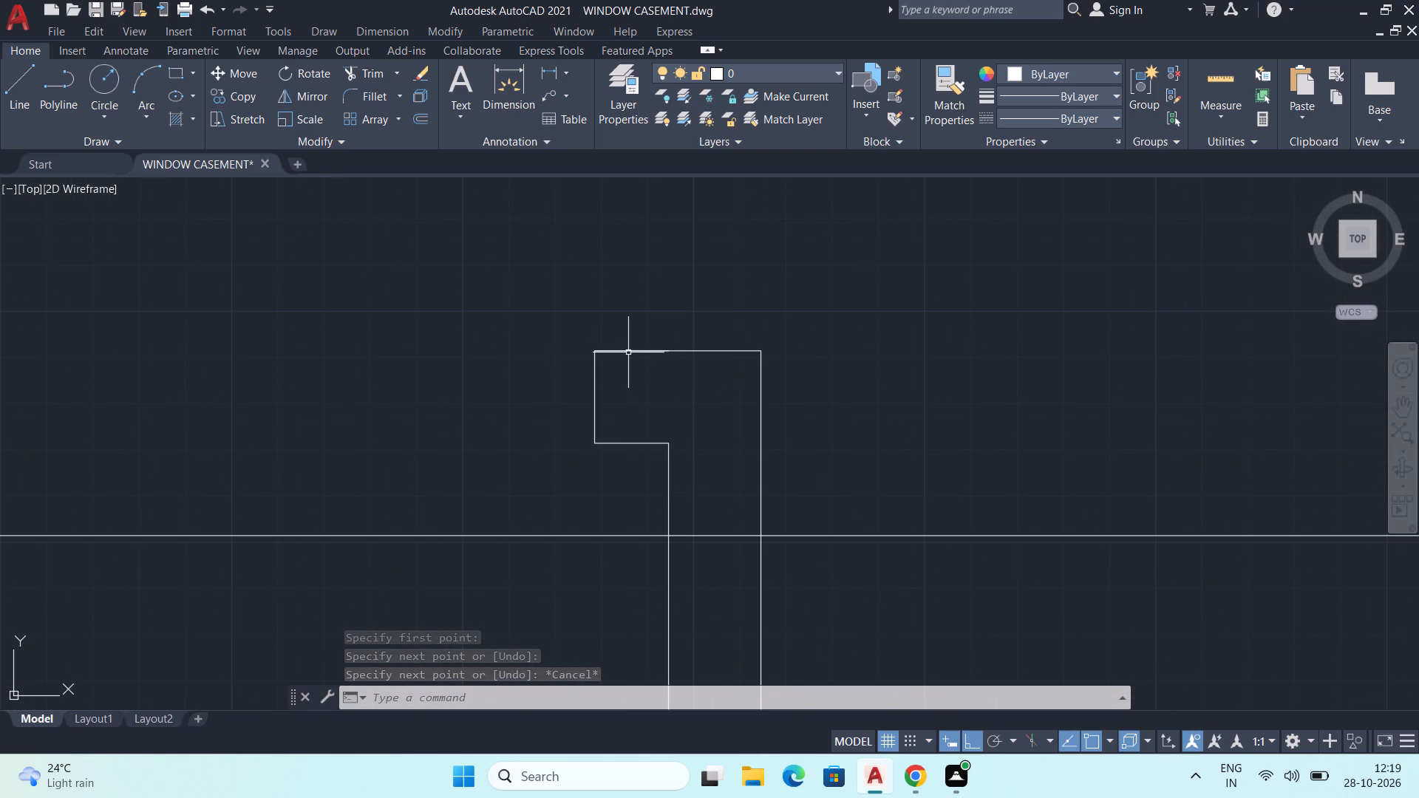
{"action": "left_click", "coordinate": [628, 352]}
{"action": "middle_click_drag", "start_coordinate": [783, 402], "coordinate": [685, 375]}
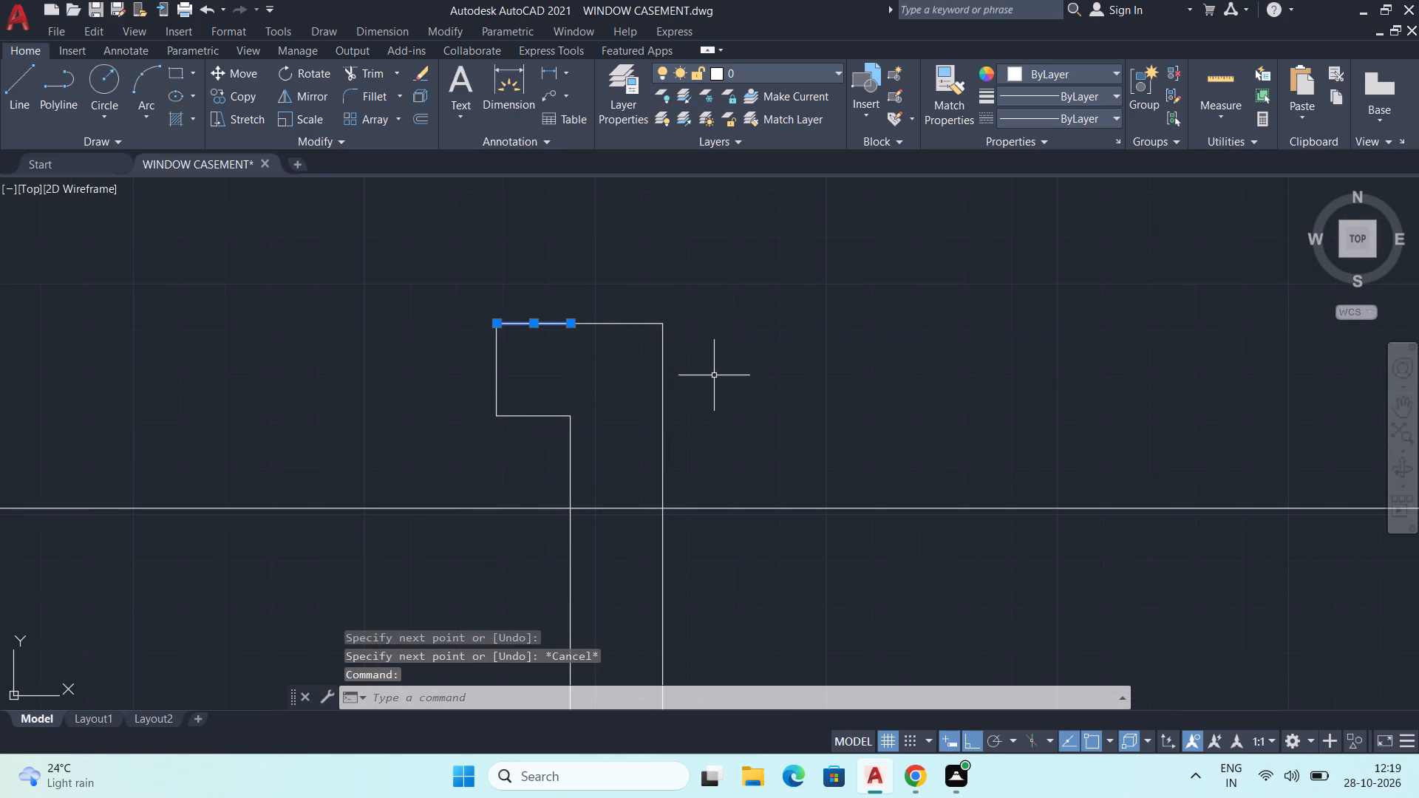
{"action": "scroll", "coordinate": [712, 375], "scroll_direction": "down", "scroll_amount": 1}
{"action": "key", "text": "Escape"}
{"action": "middle_click_drag", "start_coordinate": [712, 375], "coordinate": [735, 341]}
{"action": "scroll", "coordinate": [636, 364], "scroll_direction": "up", "scroll_amount": 1}
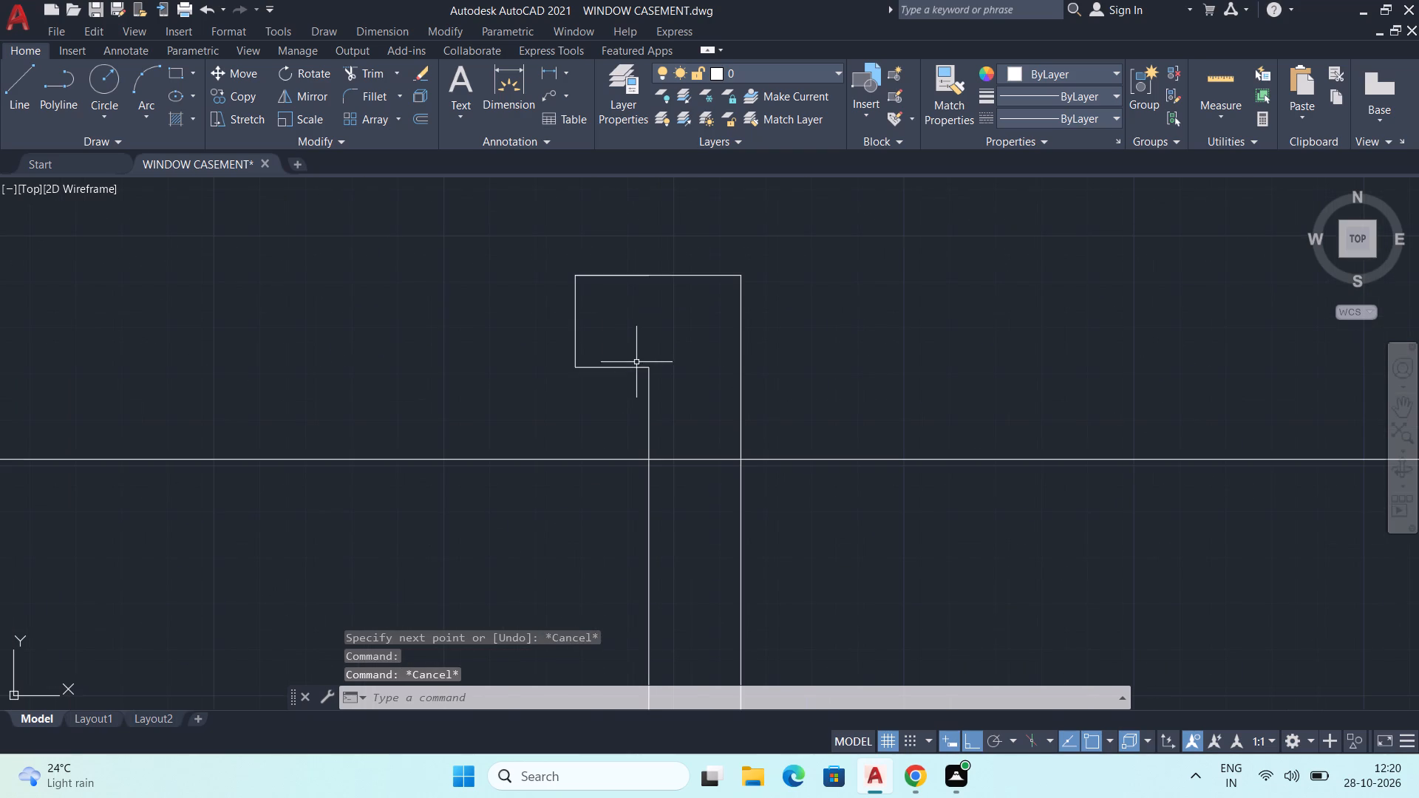
{"action": "left_click", "coordinate": [547, 245]}
{"action": "left_click", "coordinate": [780, 514]}
{"action": "middle_click_drag", "start_coordinate": [794, 400], "coordinate": [806, 453]}
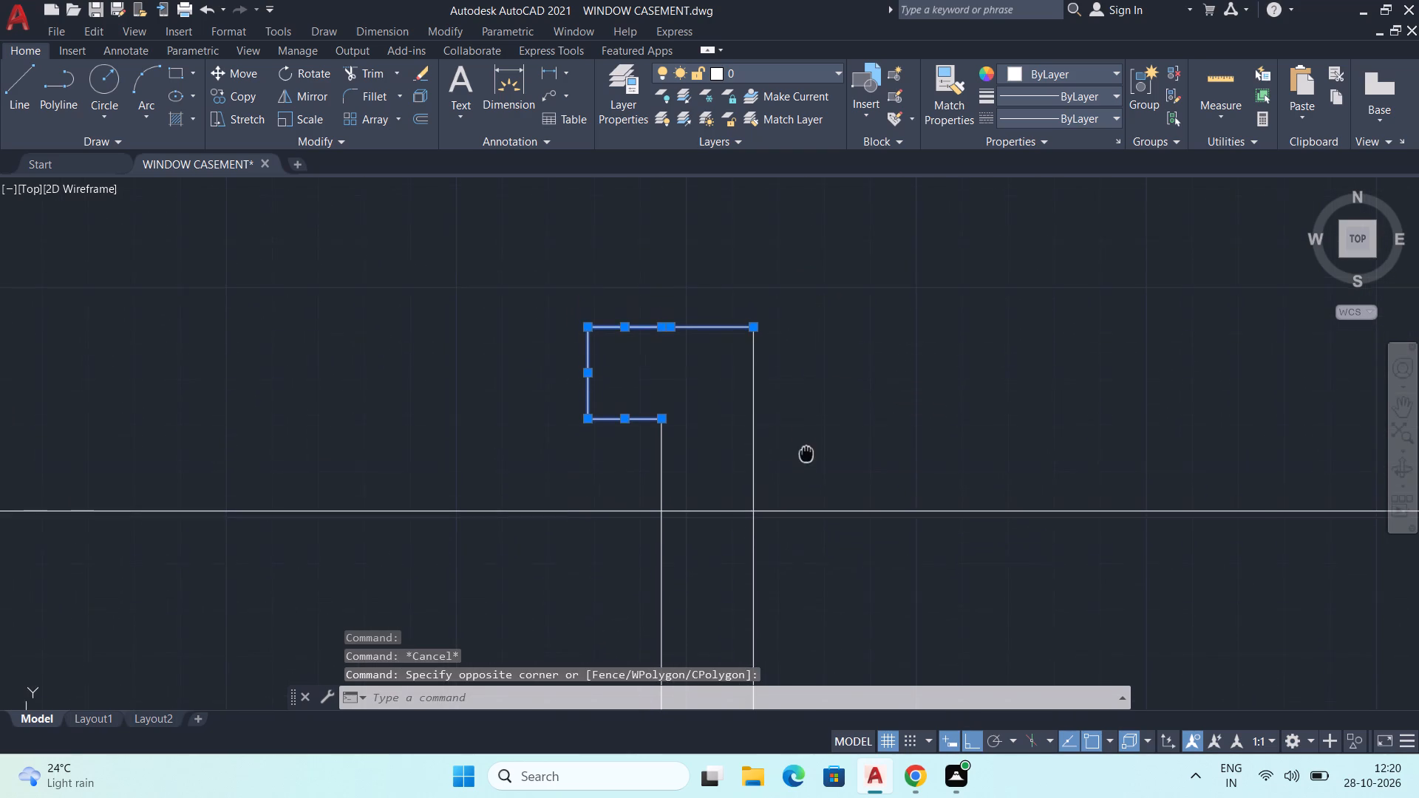
{"action": "middle_click_drag", "start_coordinate": [806, 453], "coordinate": [789, 423]}
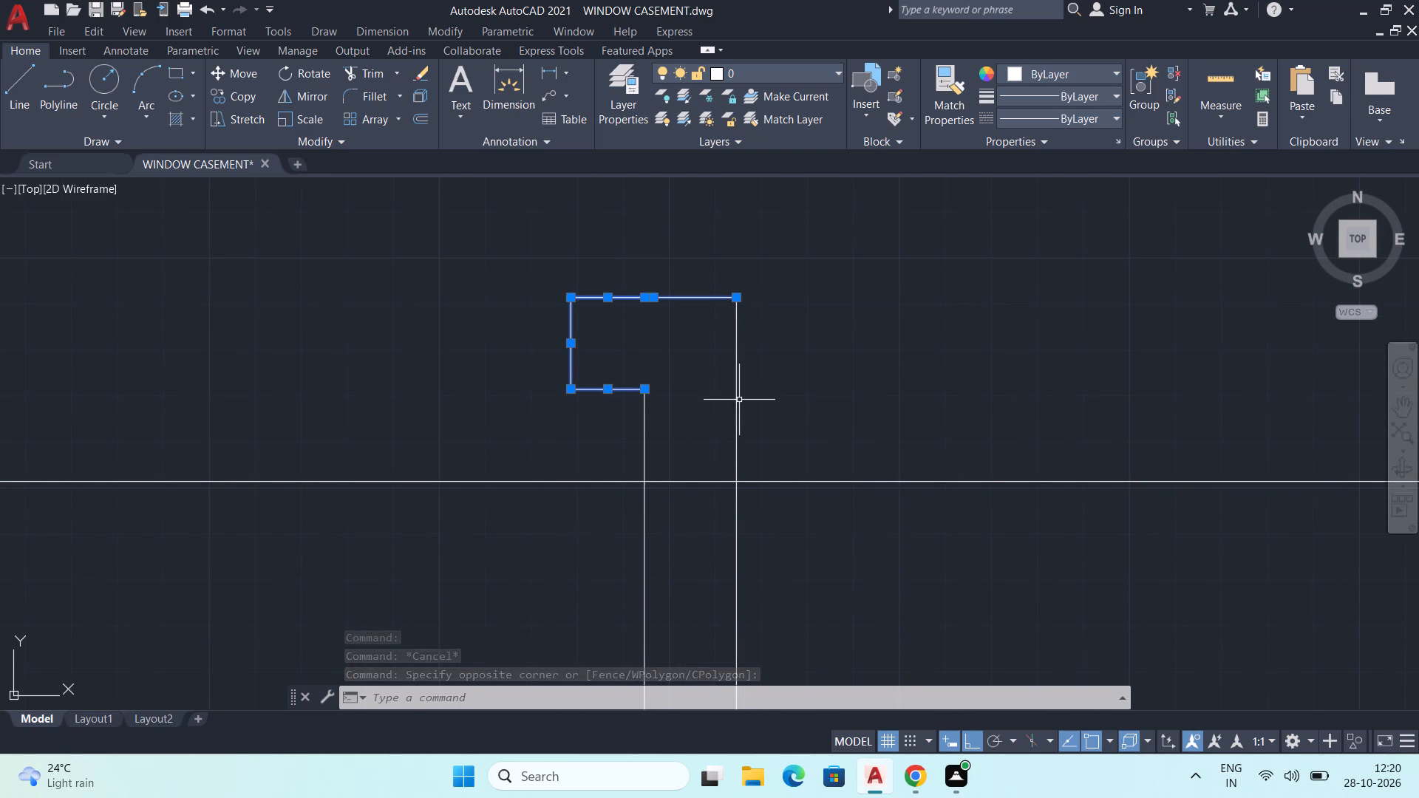
{"action": "key", "text": "m"}
{"action": "key", "text": "Return"}
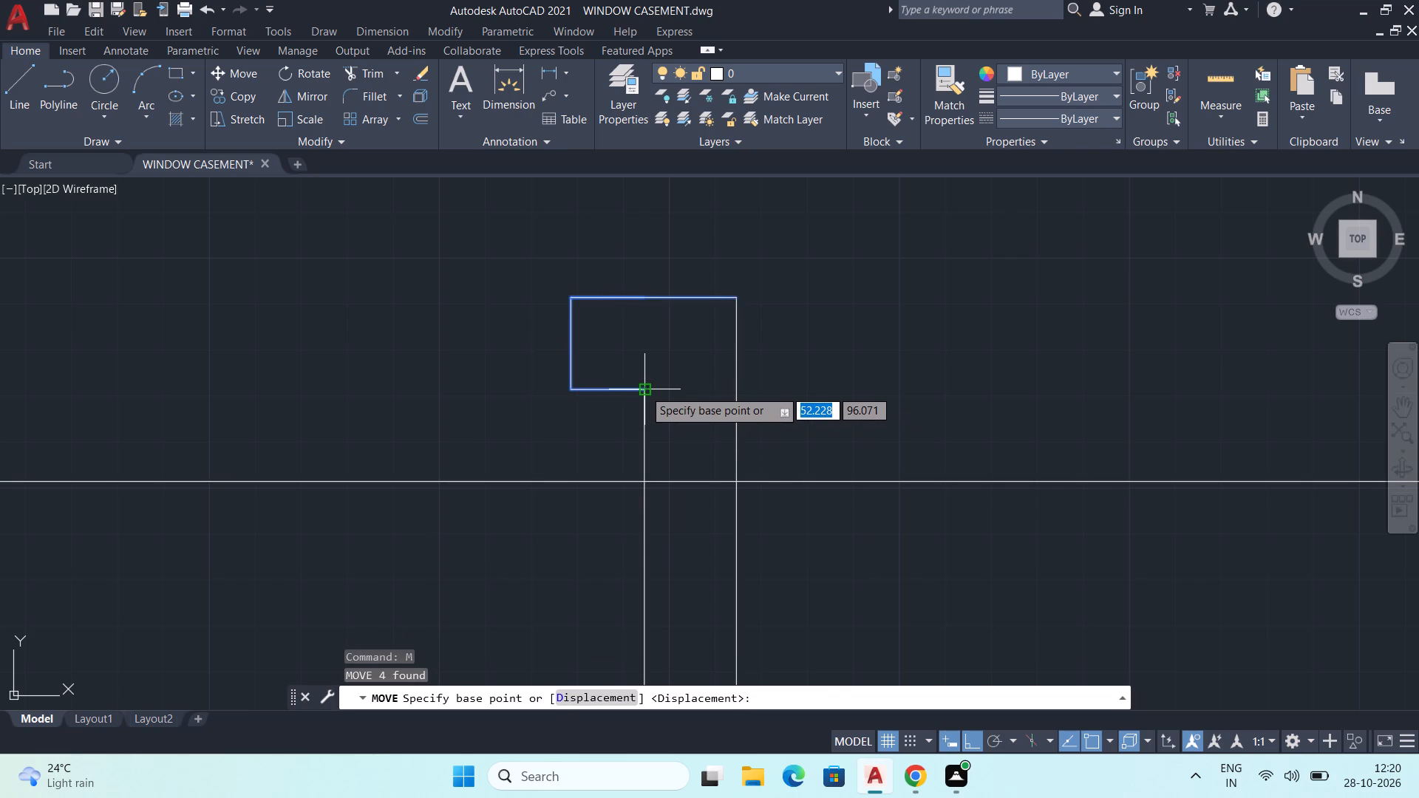
{"action": "scroll", "coordinate": [642, 392], "scroll_direction": "up", "scroll_amount": 3}
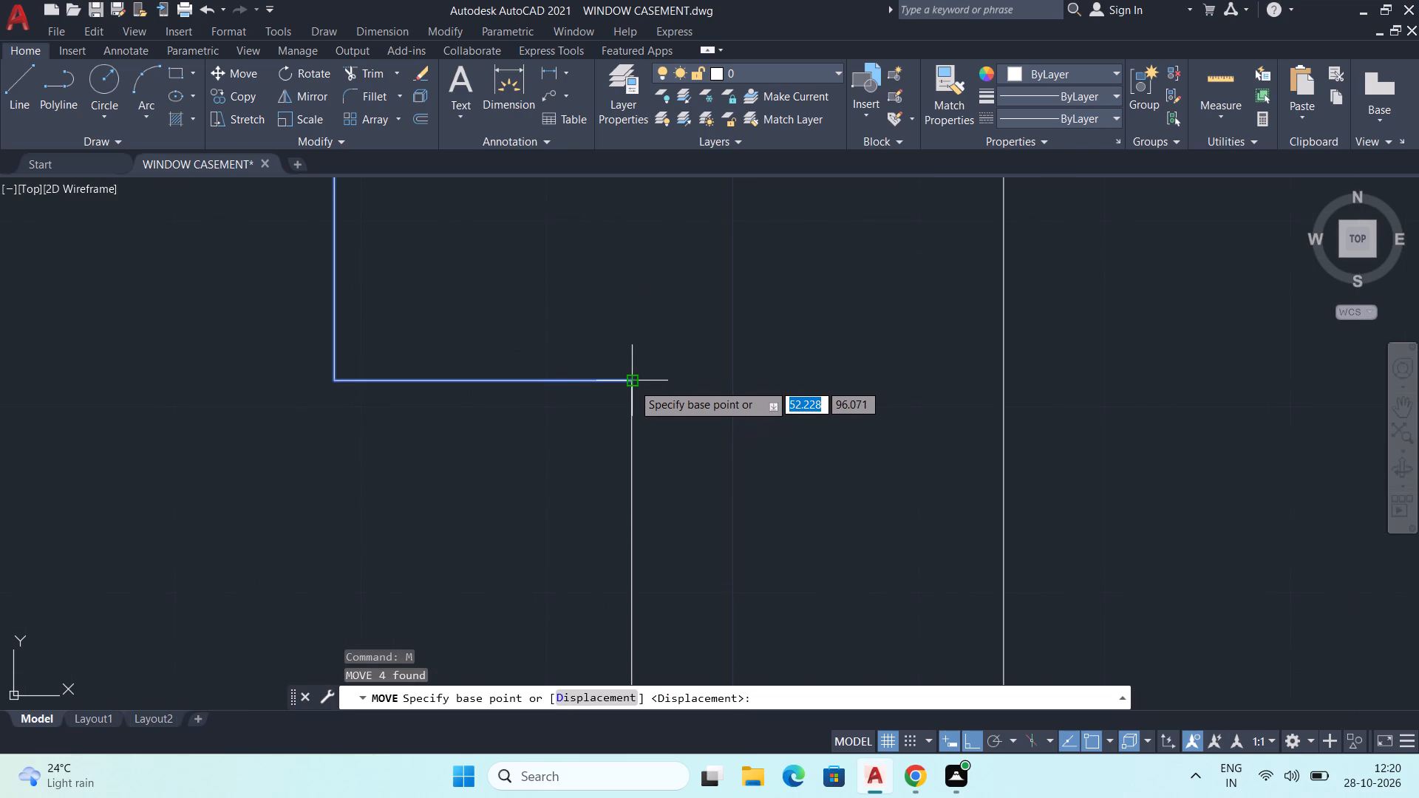
{"action": "left_click", "coordinate": [633, 383]}
{"action": "middle_click_drag", "start_coordinate": [633, 500], "coordinate": [693, 343]}
{"action": "scroll", "coordinate": [701, 327], "scroll_direction": "down", "scroll_amount": 1}
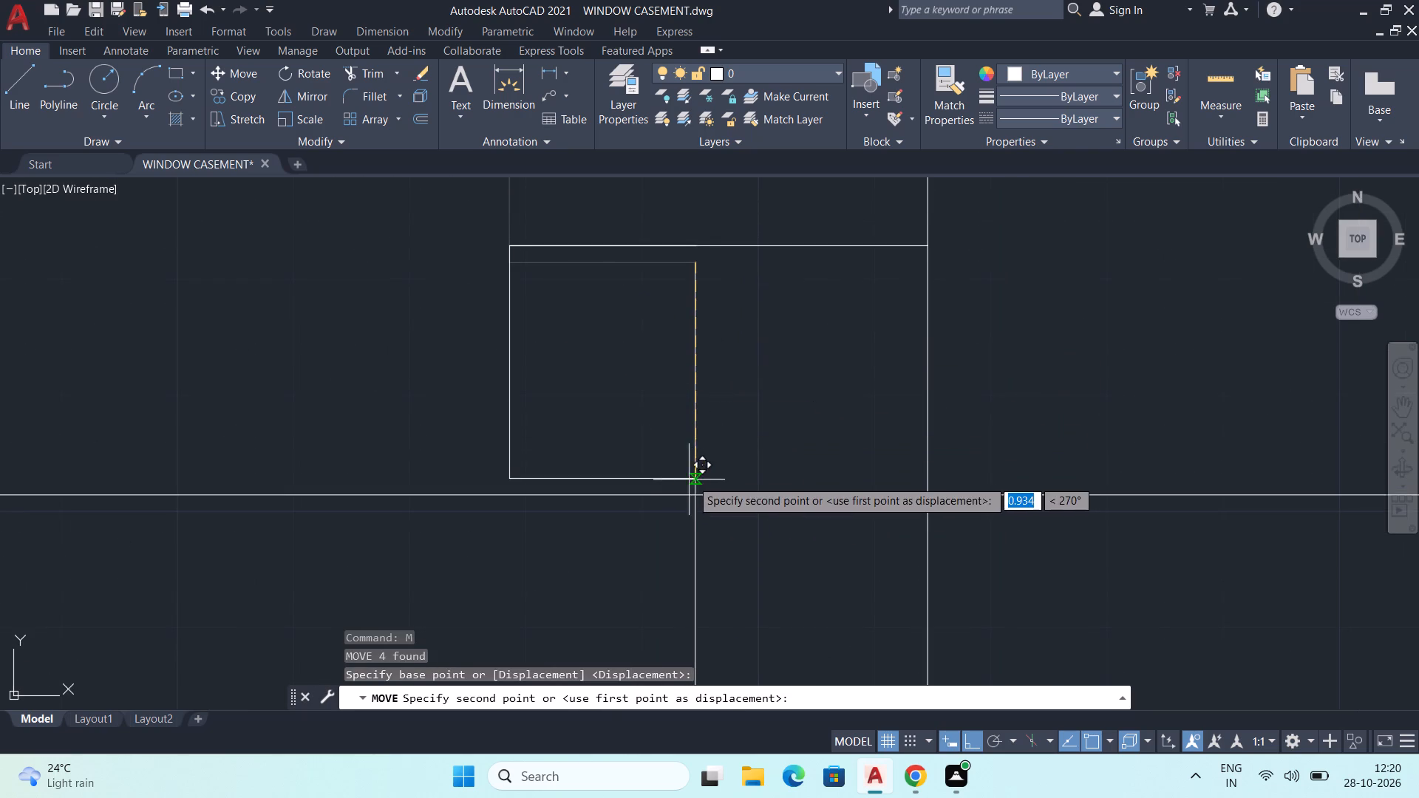
{"action": "left_click", "coordinate": [697, 497]}
Move the third web's top lip down 1 mm, from its inner corner to the guide line.
{"action": "scroll", "coordinate": [772, 403], "scroll_direction": "down", "scroll_amount": 3}
{"action": "scroll", "coordinate": [942, 393], "scroll_direction": "down", "scroll_amount": 1}
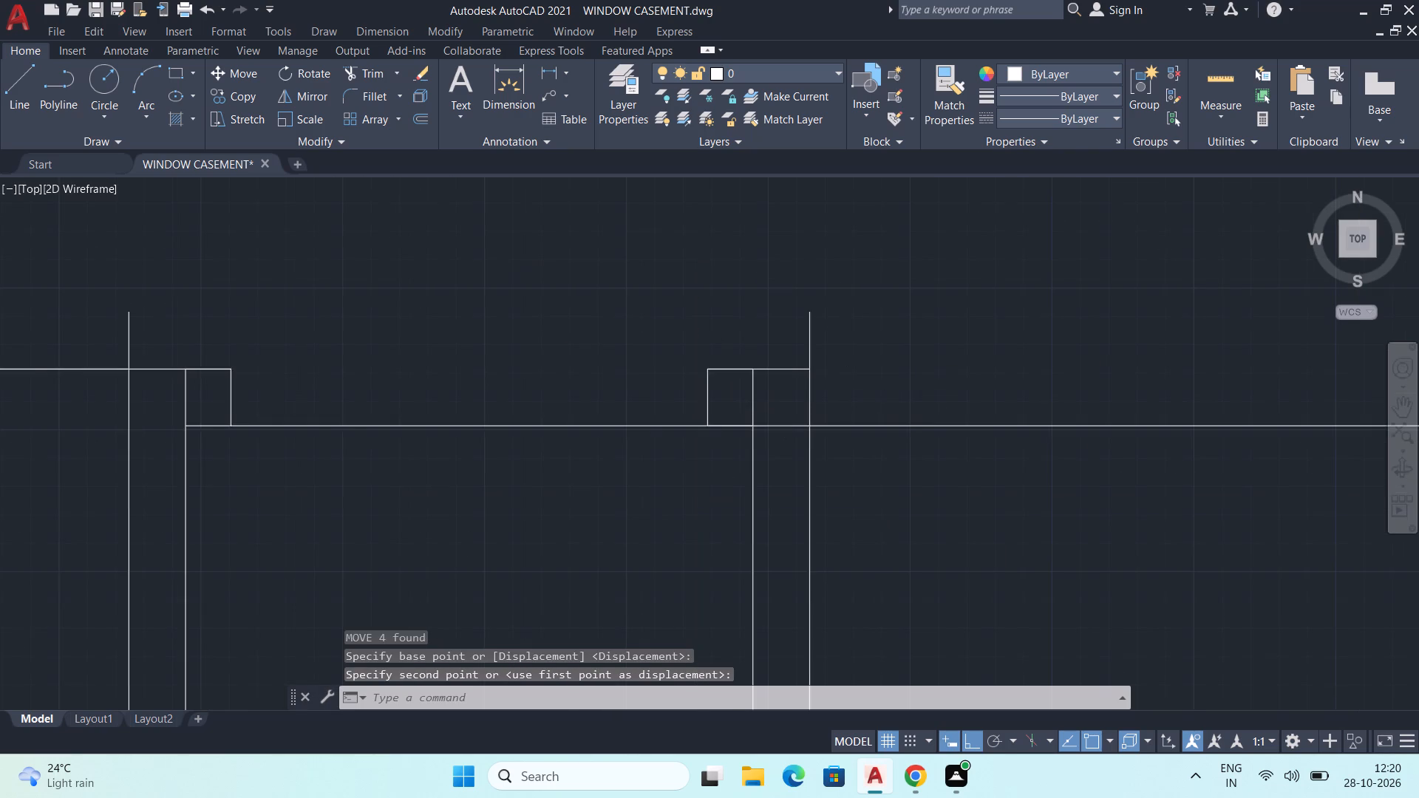
{"action": "middle_click_drag", "start_coordinate": [971, 412], "coordinate": [722, 447]}
{"action": "scroll", "coordinate": [749, 436], "scroll_direction": "down", "scroll_amount": 3}
{"action": "middle_click_drag", "start_coordinate": [875, 451], "coordinate": [681, 448]}
{"action": "scroll", "coordinate": [814, 441], "scroll_direction": "up", "scroll_amount": 3}
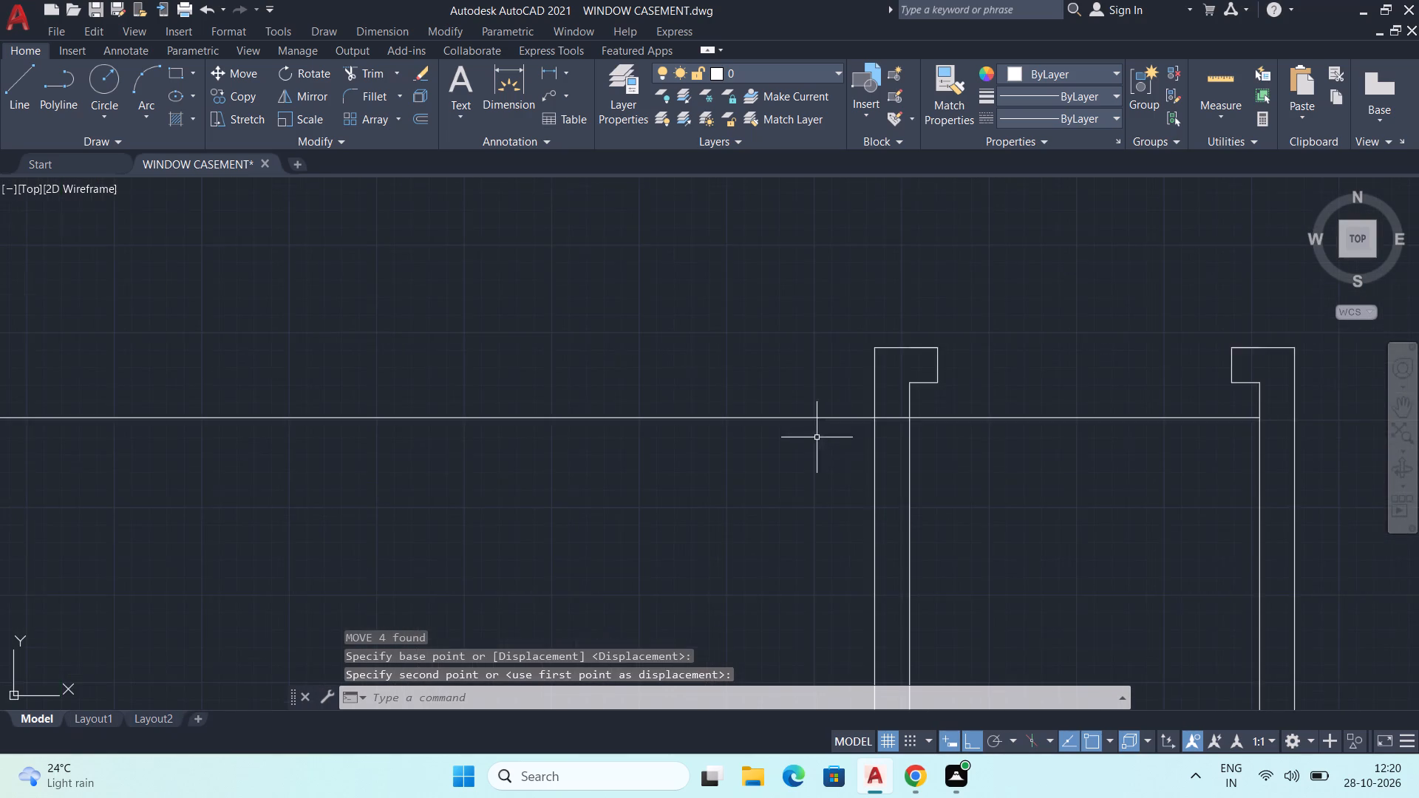
{"action": "middle_click_drag", "start_coordinate": [851, 428], "coordinate": [707, 471]}
{"action": "scroll", "coordinate": [695, 355], "scroll_direction": "up", "scroll_amount": 2}
{"action": "left_click", "coordinate": [695, 355]}
{"action": "middle_click_drag", "start_coordinate": [1081, 605], "coordinate": [1059, 548]}
{"action": "left_click", "coordinate": [1018, 609]}
{"action": "middle_click_drag", "start_coordinate": [1012, 604], "coordinate": [947, 525]}
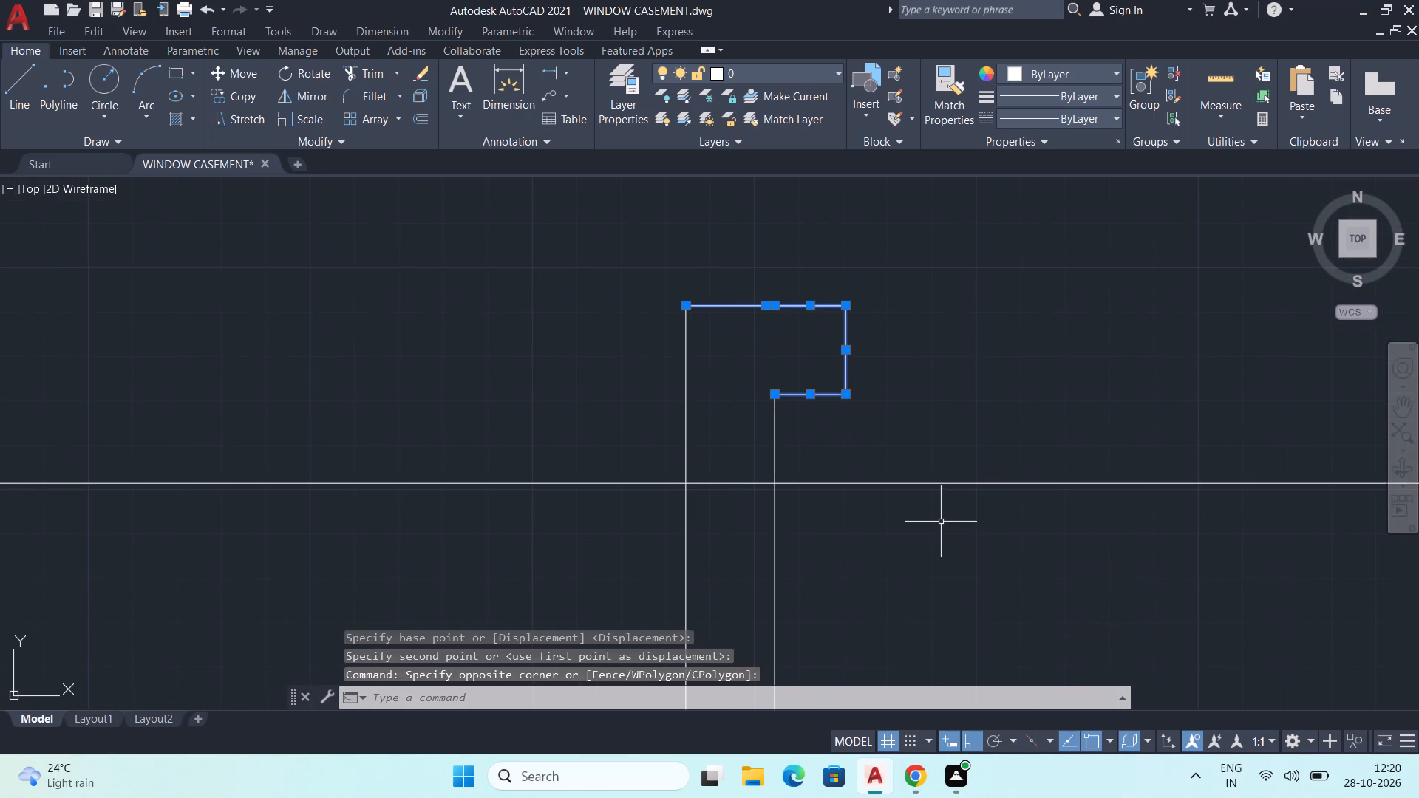
{"action": "key", "text": "m"}
{"action": "key", "text": "Return"}
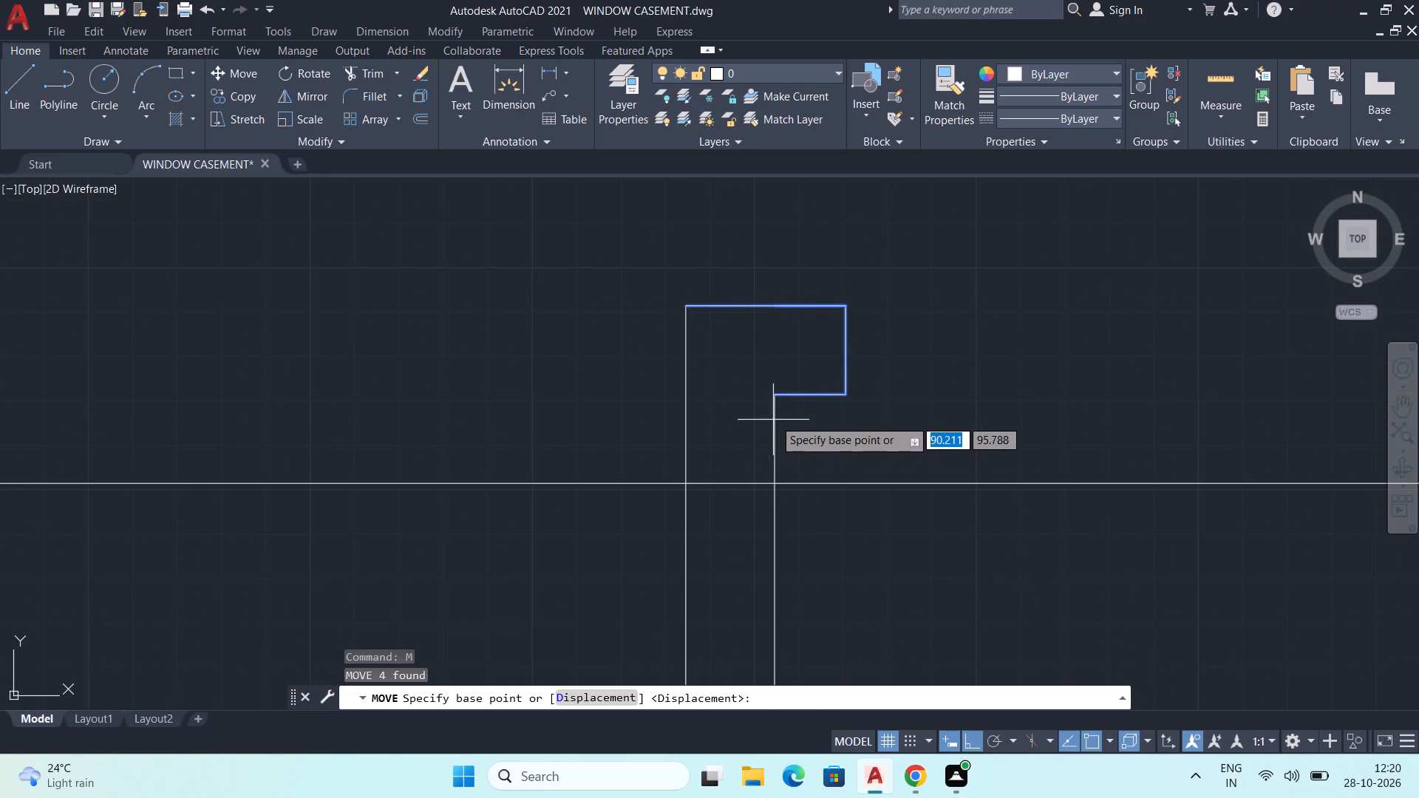
{"action": "left_click", "coordinate": [773, 397]}
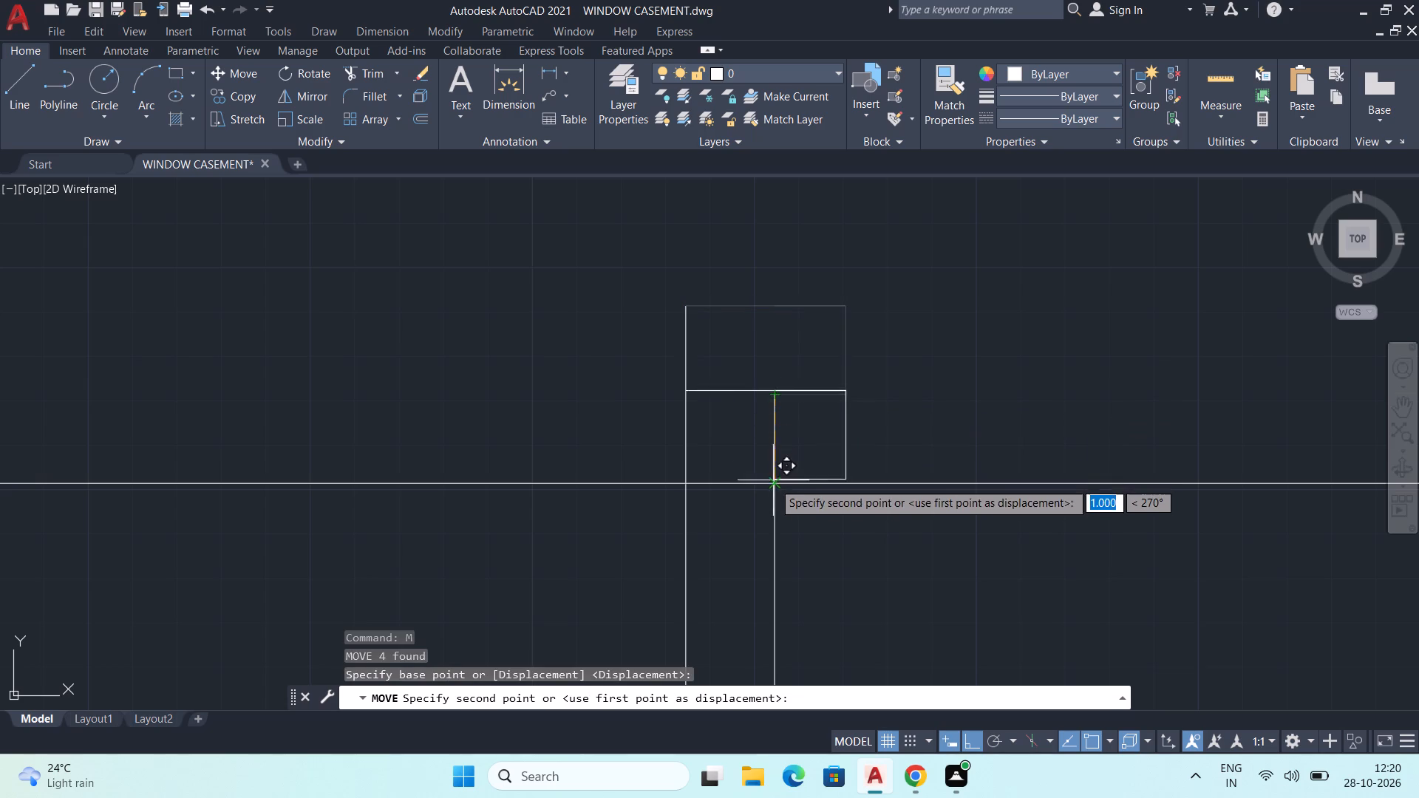
{"action": "left_click", "coordinate": [778, 484]}
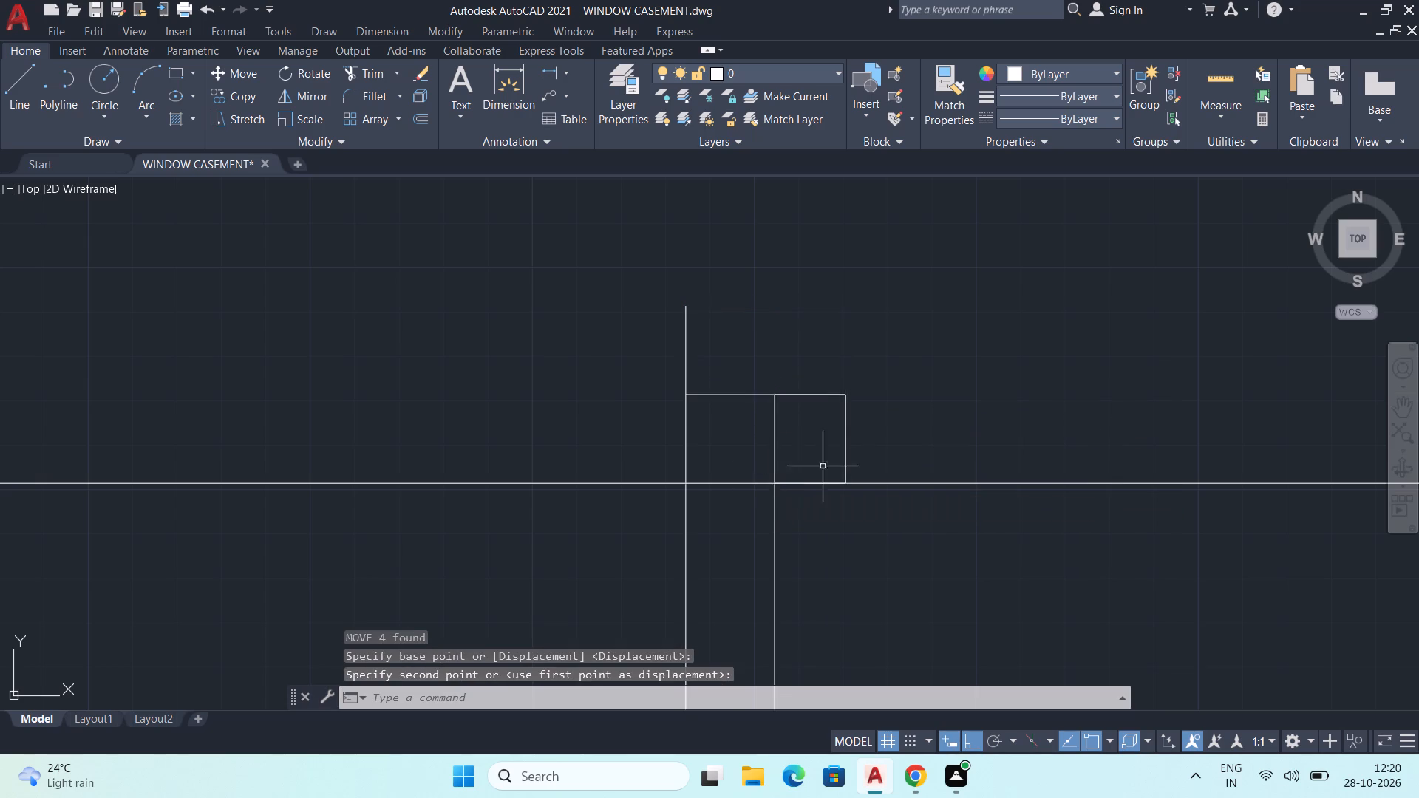
Move the right wall's top lip down 1 mm onto the end of the guide line.
{"action": "scroll", "coordinate": [838, 465], "scroll_direction": "down", "scroll_amount": 2}
{"action": "middle_click_drag", "start_coordinate": [983, 476], "coordinate": [777, 470]}
{"action": "middle_click_drag", "start_coordinate": [858, 467], "coordinate": [776, 469]}
{"action": "scroll", "coordinate": [886, 400], "scroll_direction": "up", "scroll_amount": 2}
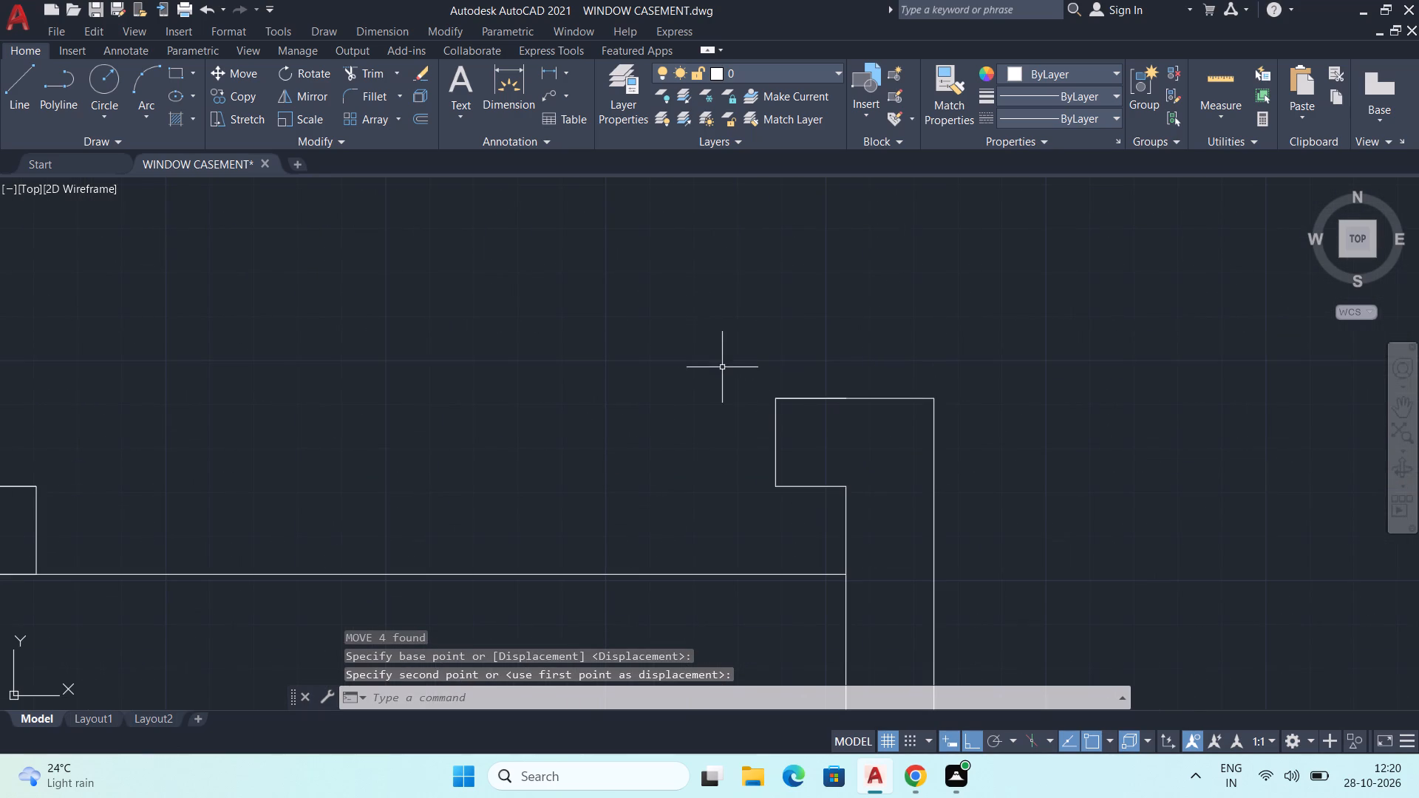
{"action": "left_click", "coordinate": [712, 364]}
{"action": "middle_click_drag", "start_coordinate": [1070, 521], "coordinate": [1014, 434]}
{"action": "left_click", "coordinate": [977, 534]}
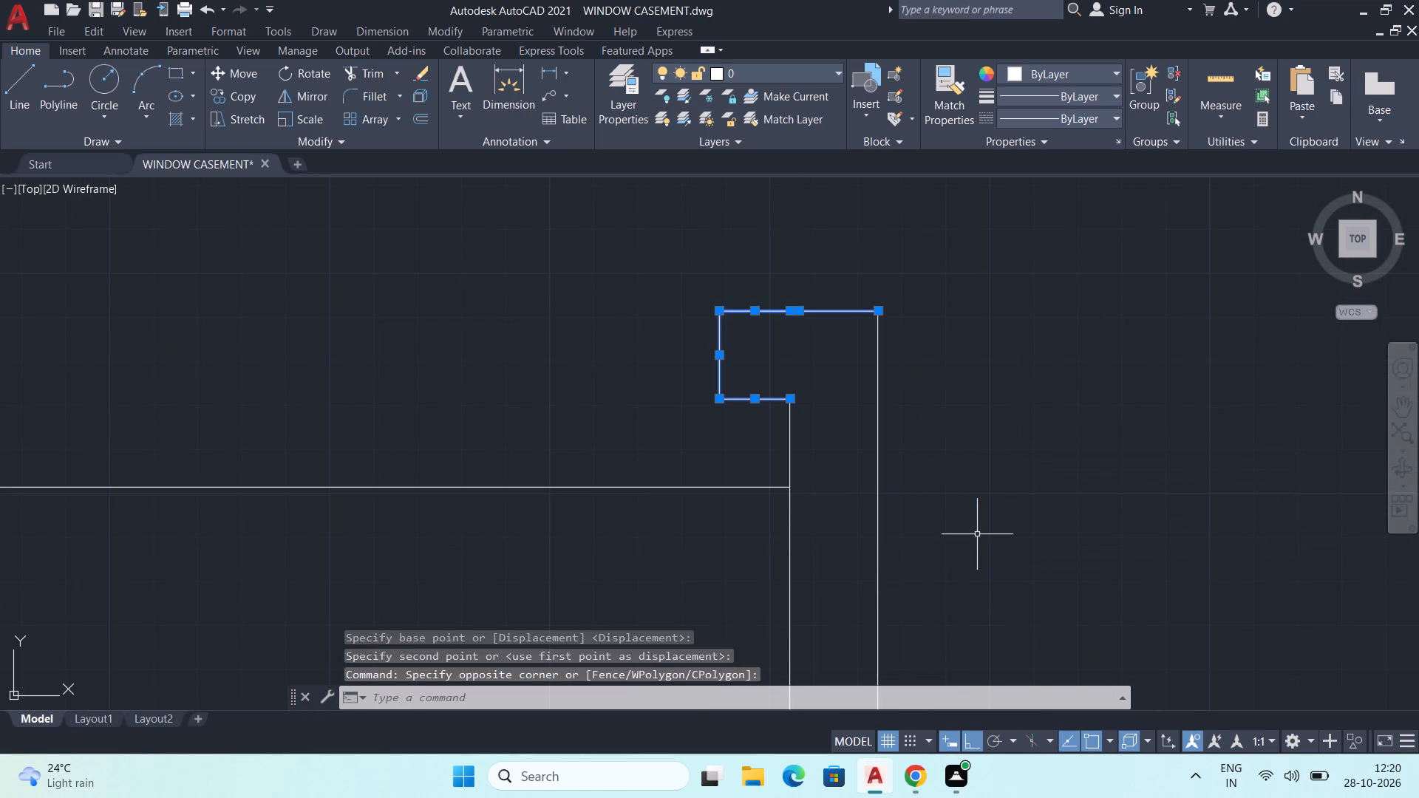
{"action": "key", "text": "m"}
{"action": "key", "text": "Return"}
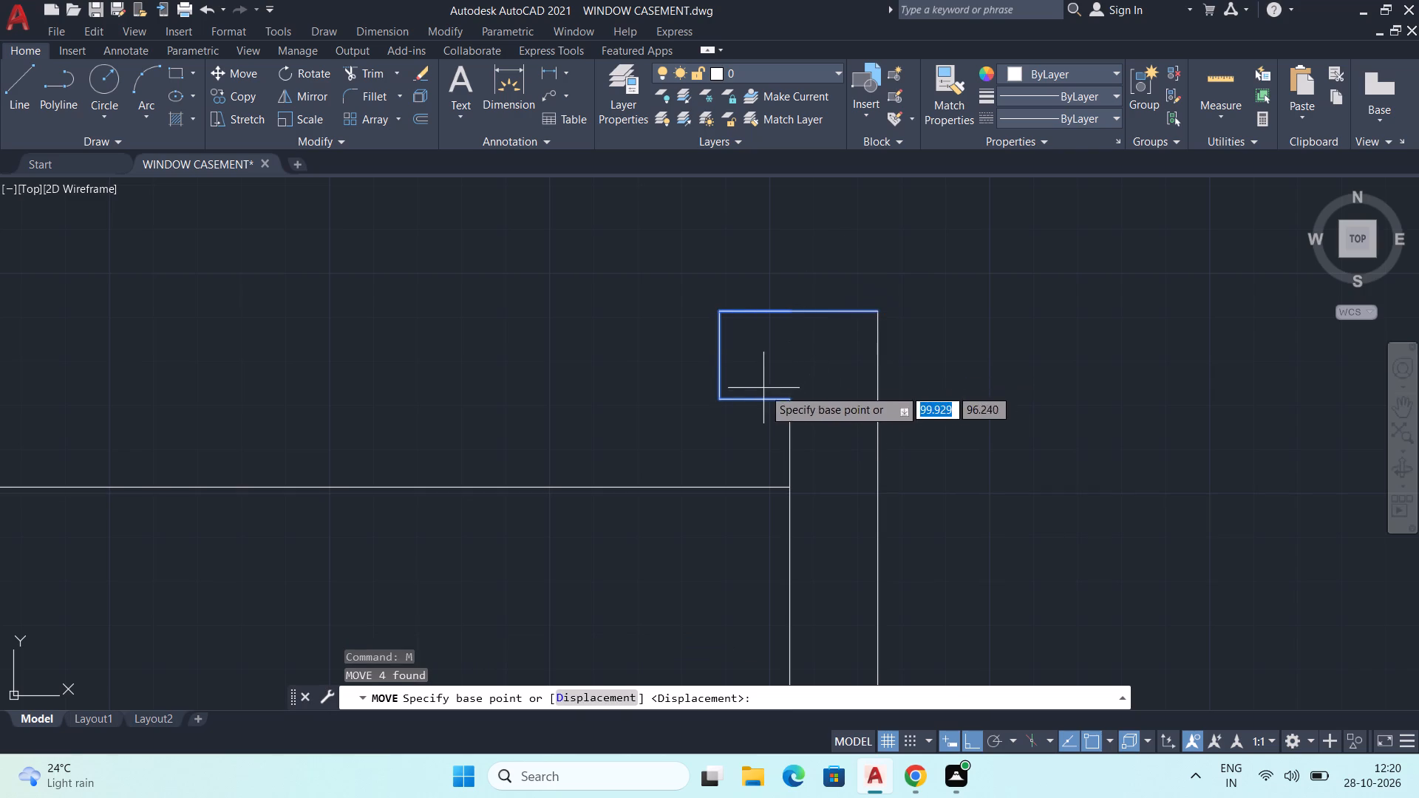
{"action": "left_click", "coordinate": [786, 400]}
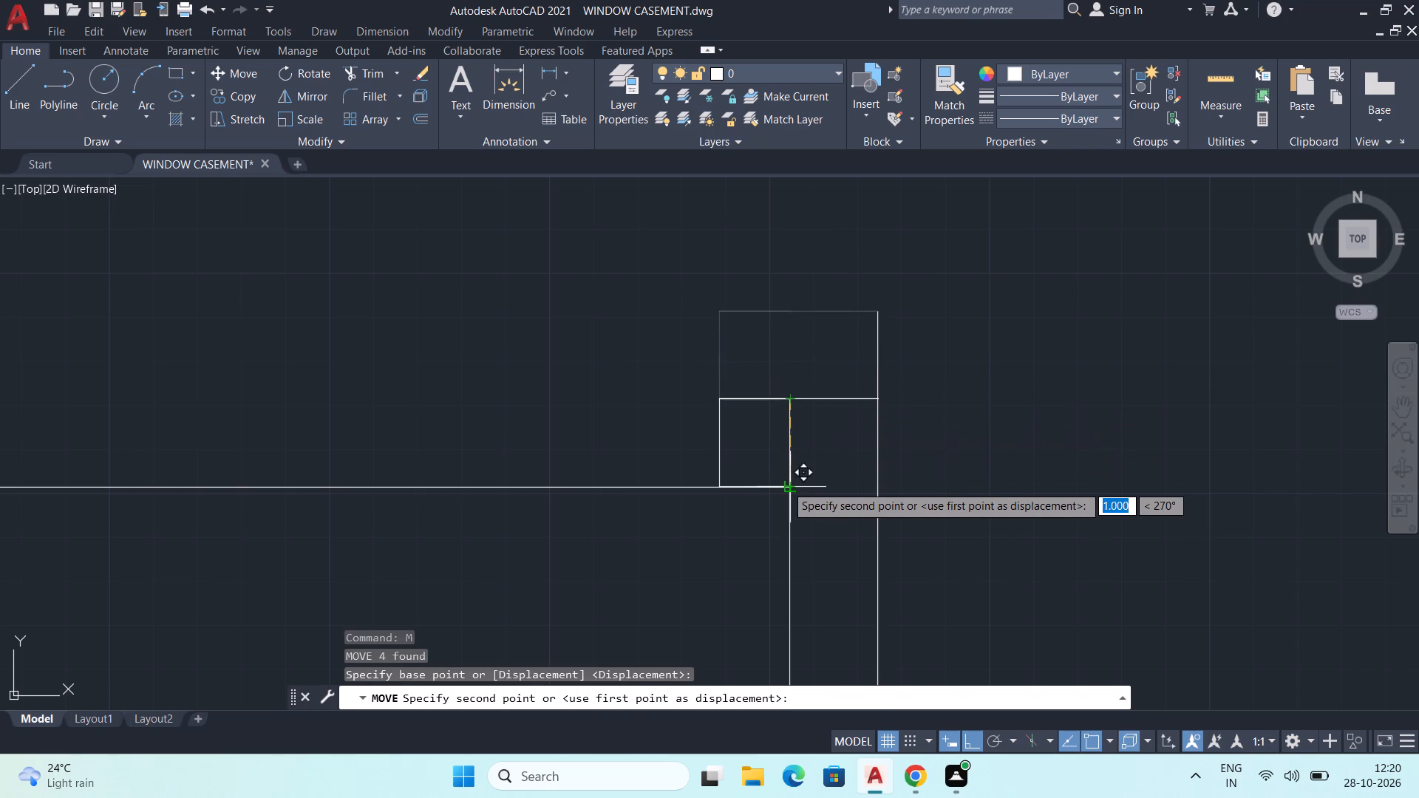
{"action": "left_click", "coordinate": [790, 488]}
{"action": "key", "text": "Escape"}
Trim the left and second webs' face segments inside their lowered lips, plus the guide line across the second web's thickness.
{"action": "scroll", "coordinate": [981, 415], "scroll_direction": "down", "scroll_amount": 5}
{"action": "middle_click_drag", "start_coordinate": [862, 494], "coordinate": [944, 461]}
{"action": "key", "text": "t"}
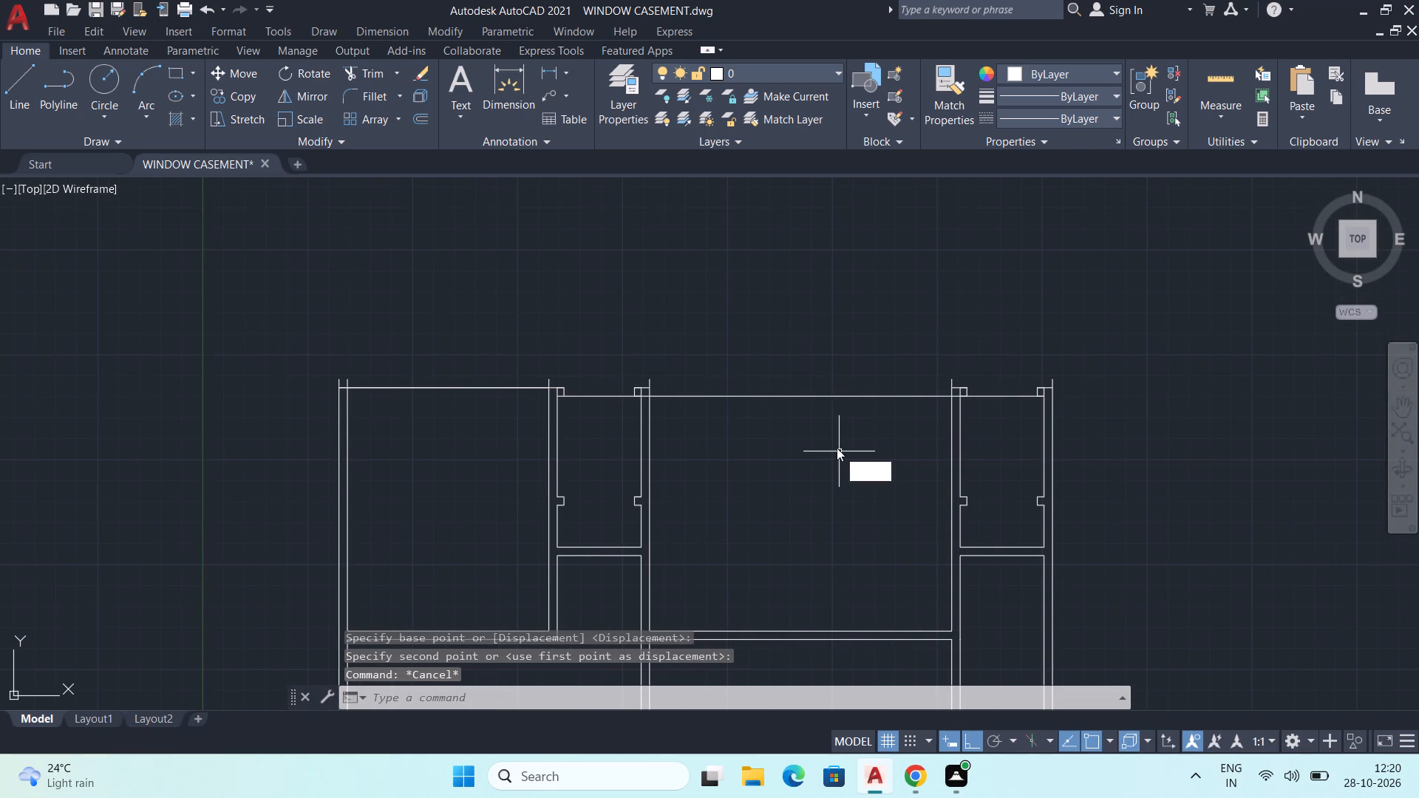
{"action": "key", "text": "r"}
{"action": "key", "text": "Return"}
{"action": "scroll", "coordinate": [546, 394], "scroll_direction": "up", "scroll_amount": 5}
{"action": "left_click", "coordinate": [602, 388]}
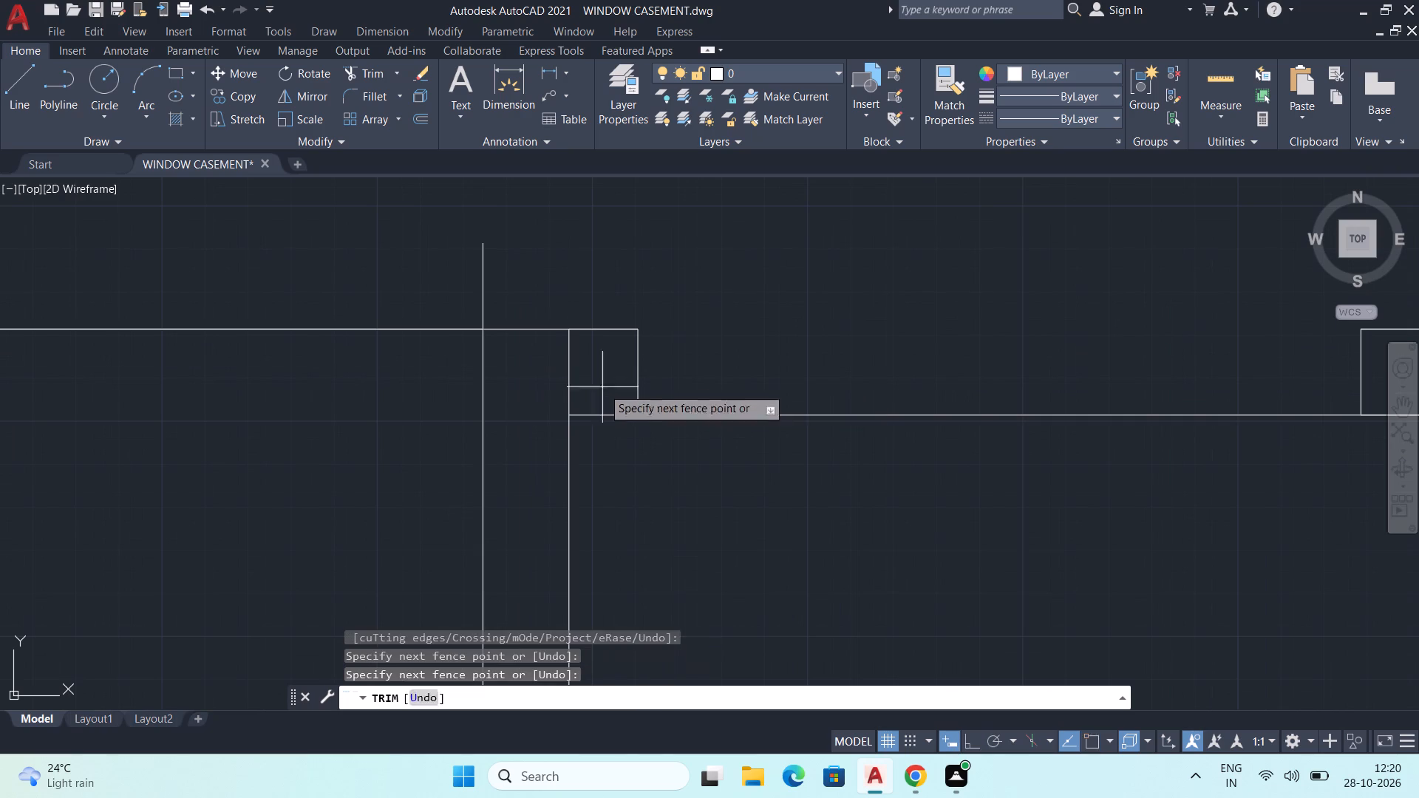
{"action": "left_click", "coordinate": [517, 387]}
{"action": "scroll", "coordinate": [820, 468], "scroll_direction": "down", "scroll_amount": 2}
{"action": "middle_click_drag", "start_coordinate": [915, 491], "coordinate": [752, 497]}
{"action": "scroll", "coordinate": [1021, 444], "scroll_direction": "up", "scroll_amount": 2}
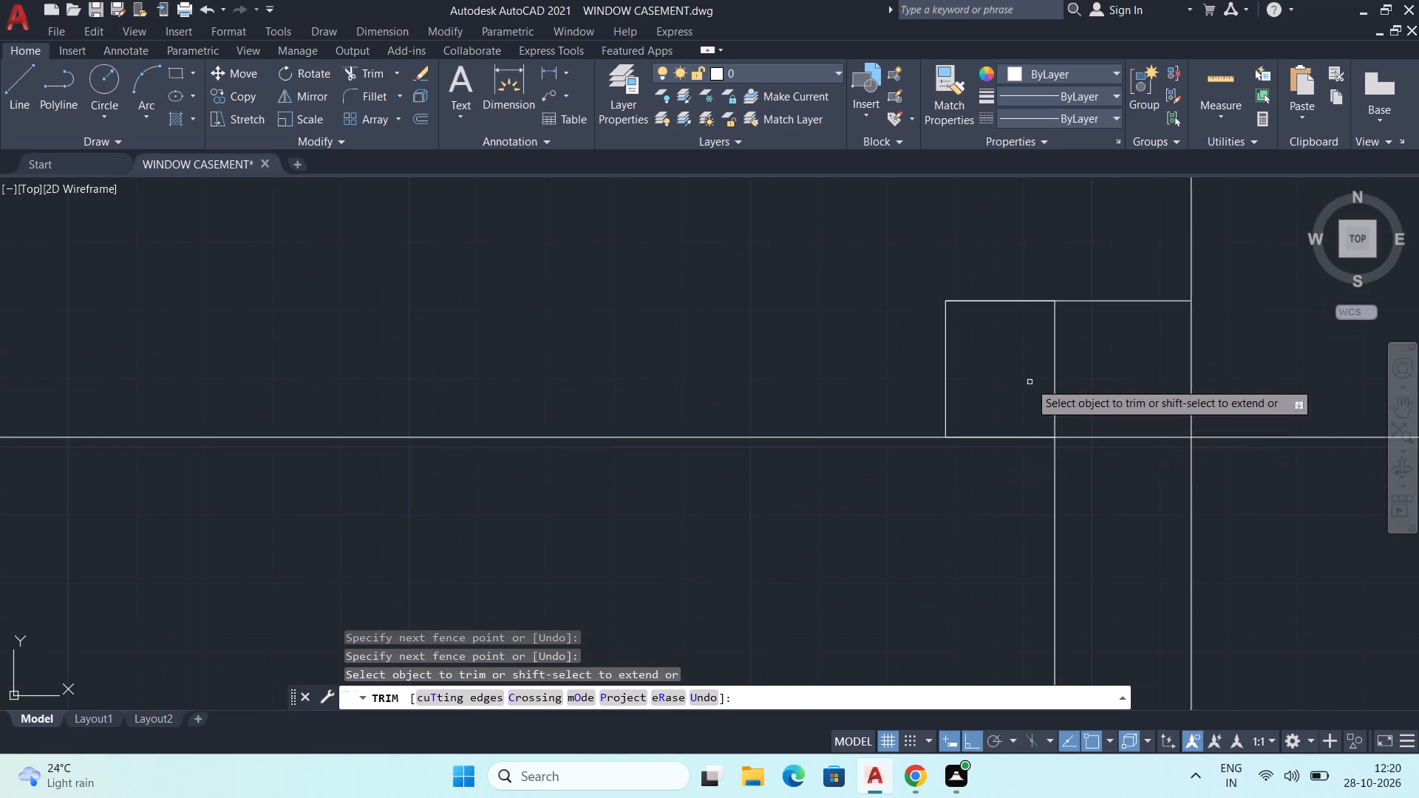
{"action": "left_click_drag", "start_coordinate": [1030, 382], "coordinate": [1036, 382]}
{"action": "left_click", "coordinate": [1136, 465]}
Trim away the guide line between the second and third webs and between the facing lips of the left and second webs.
{"action": "scroll", "coordinate": [1167, 425], "scroll_direction": "down", "scroll_amount": 2}
{"action": "middle_click_drag", "start_coordinate": [1167, 425], "coordinate": [712, 398]}
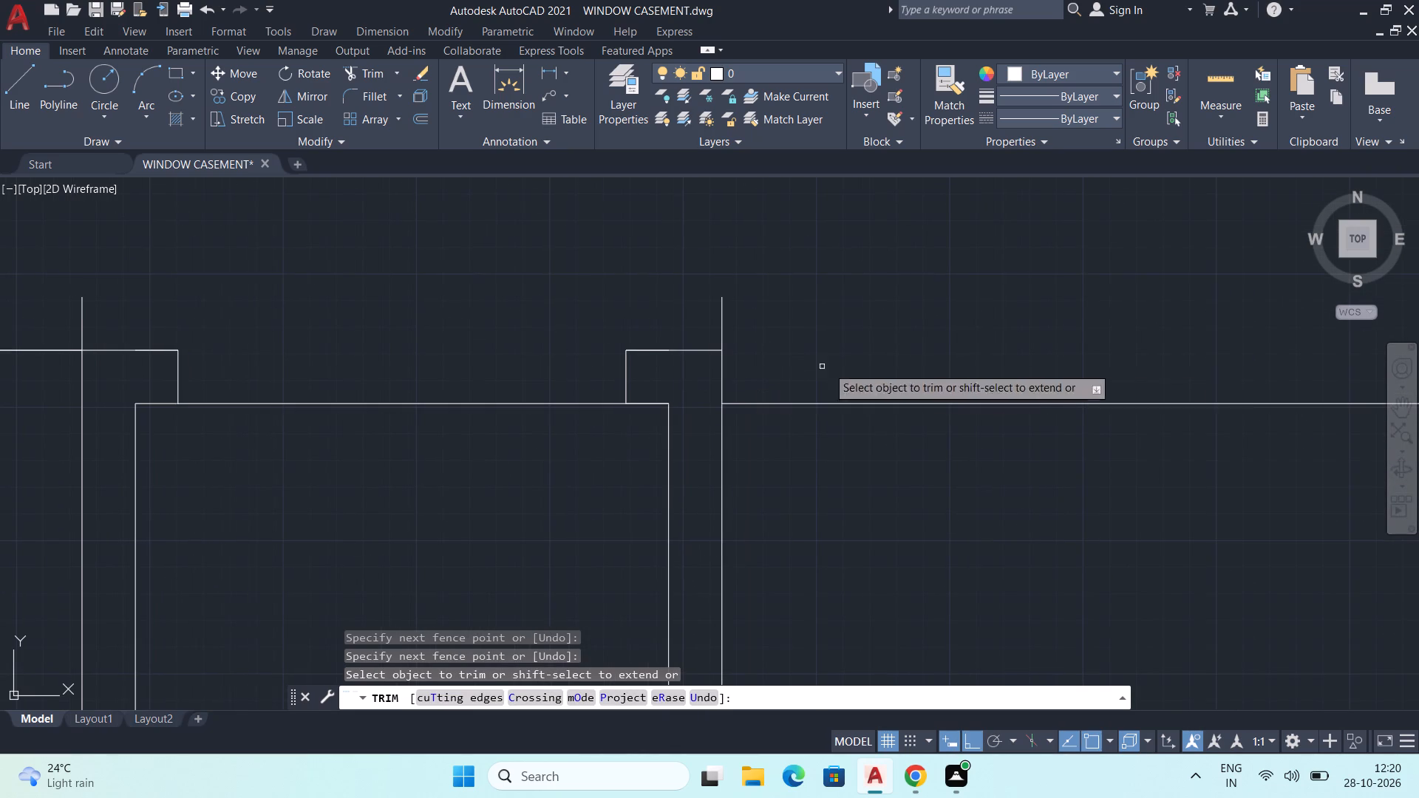
{"action": "left_click", "coordinate": [976, 364]}
{"action": "left_click", "coordinate": [945, 485]}
{"action": "left_click", "coordinate": [304, 352]}
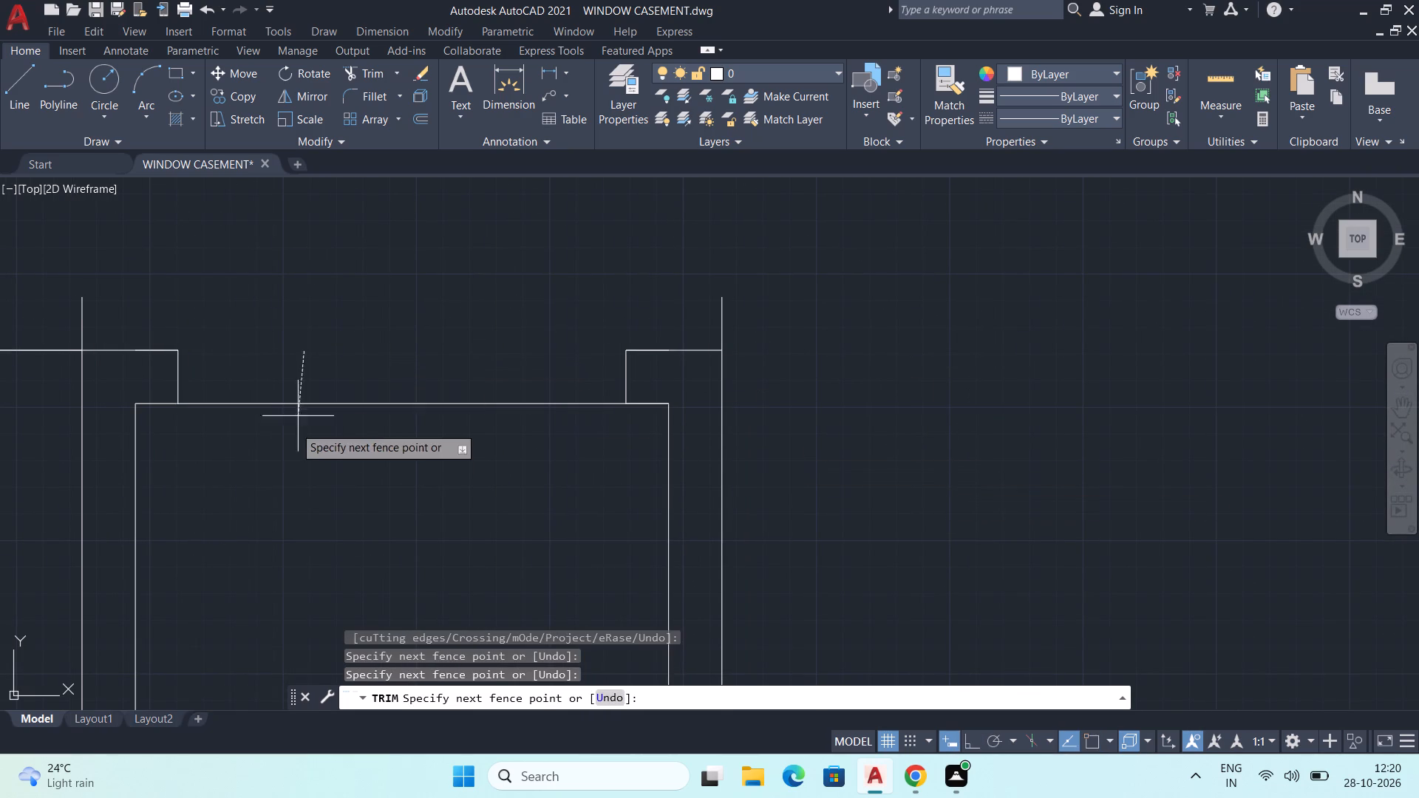
{"action": "left_click", "coordinate": [285, 449]}
Trim the third web's and right wall's inner face segments inside their lowered top lips.
{"action": "scroll", "coordinate": [803, 394], "scroll_direction": "down", "scroll_amount": 2}
{"action": "middle_click_drag", "start_coordinate": [978, 424], "coordinate": [647, 408]}
{"action": "middle_click_drag", "start_coordinate": [874, 382], "coordinate": [865, 387]}
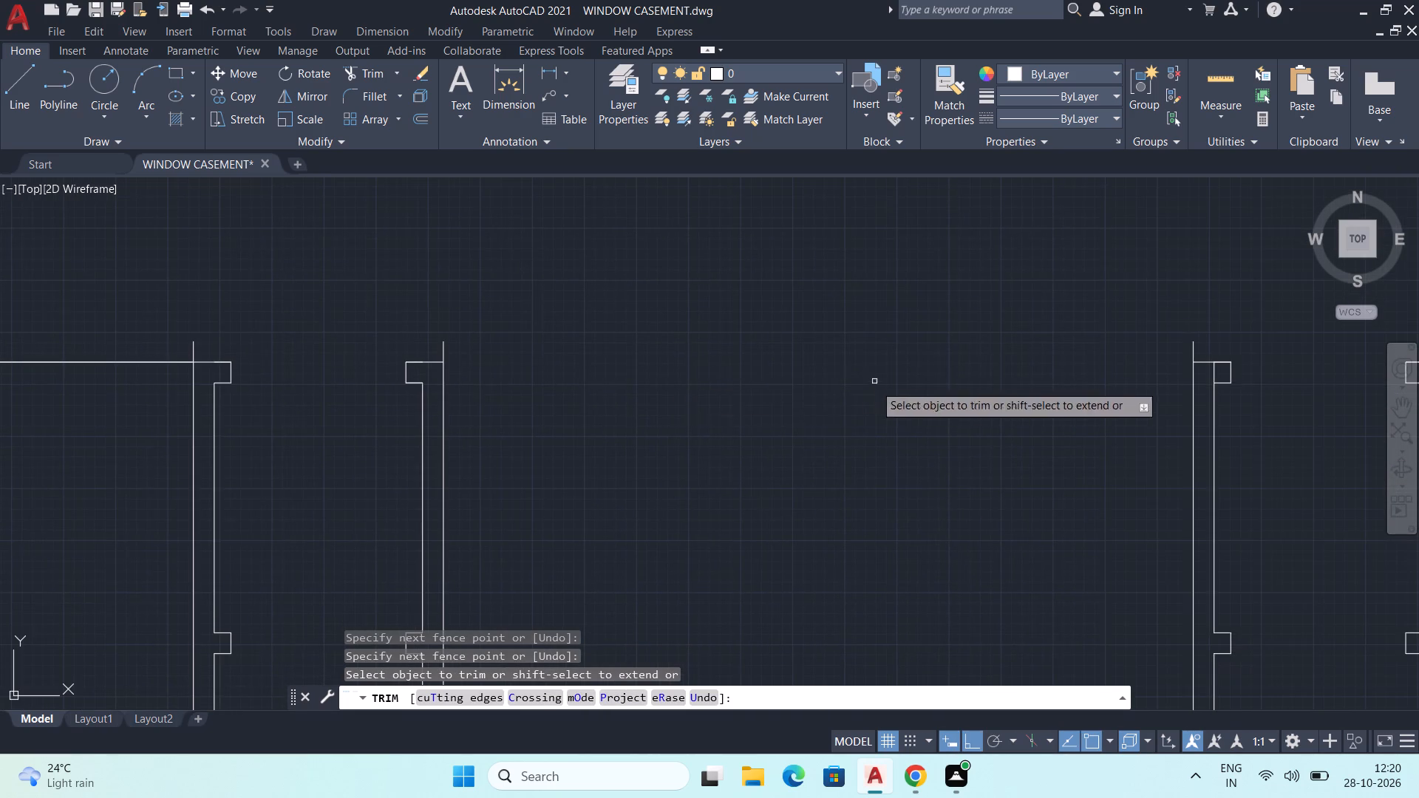
{"action": "middle_click_drag", "start_coordinate": [865, 387], "coordinate": [415, 389]}
{"action": "scroll", "coordinate": [819, 409], "scroll_direction": "down", "scroll_amount": 2}
{"action": "scroll", "coordinate": [815, 412], "scroll_direction": "up", "scroll_amount": 6}
{"action": "left_click", "coordinate": [535, 216]}
{"action": "left_click", "coordinate": [559, 219]}
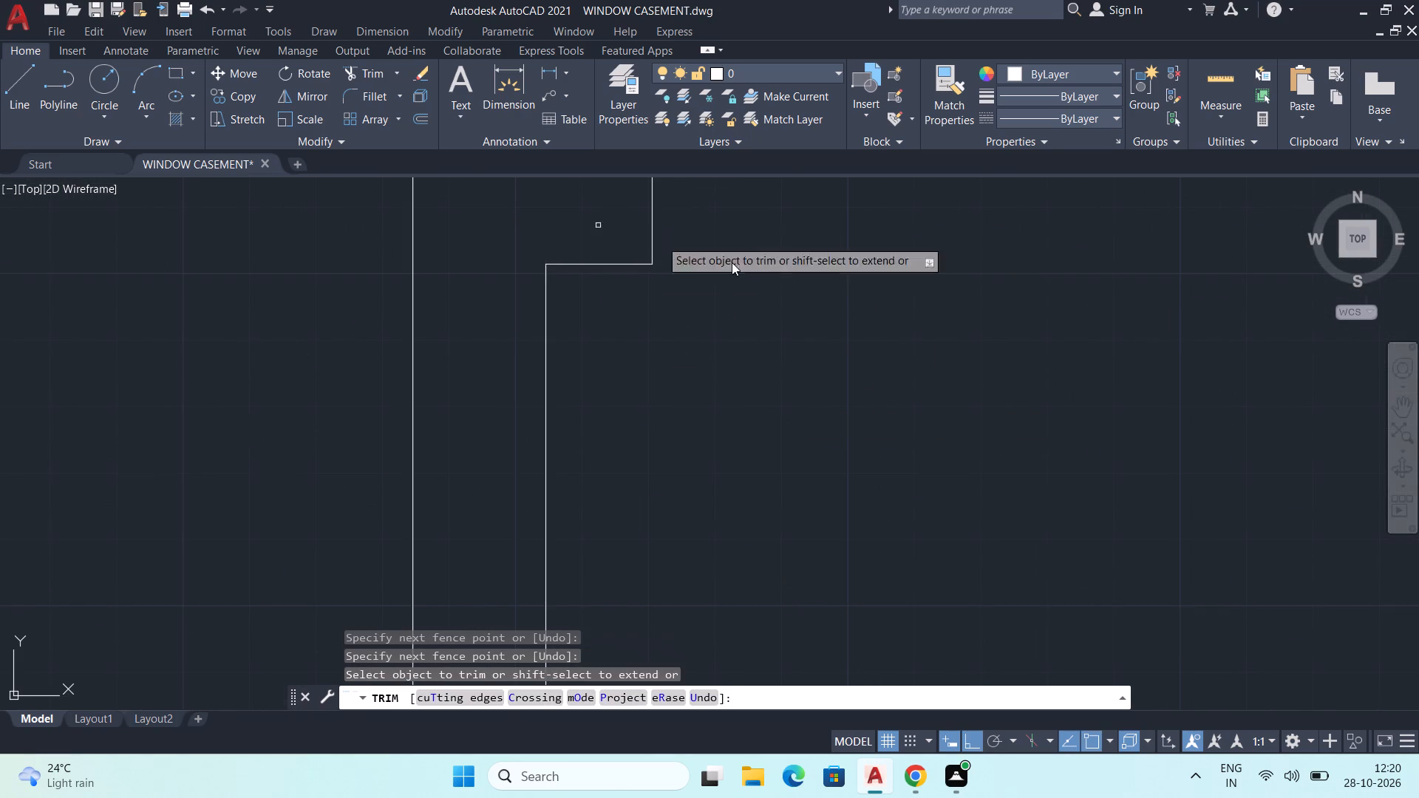
{"action": "scroll", "coordinate": [786, 302], "scroll_direction": "down", "scroll_amount": 3}
{"action": "middle_click_drag", "start_coordinate": [832, 351], "coordinate": [707, 478]}
{"action": "scroll", "coordinate": [1143, 394], "scroll_direction": "up", "scroll_amount": 2}
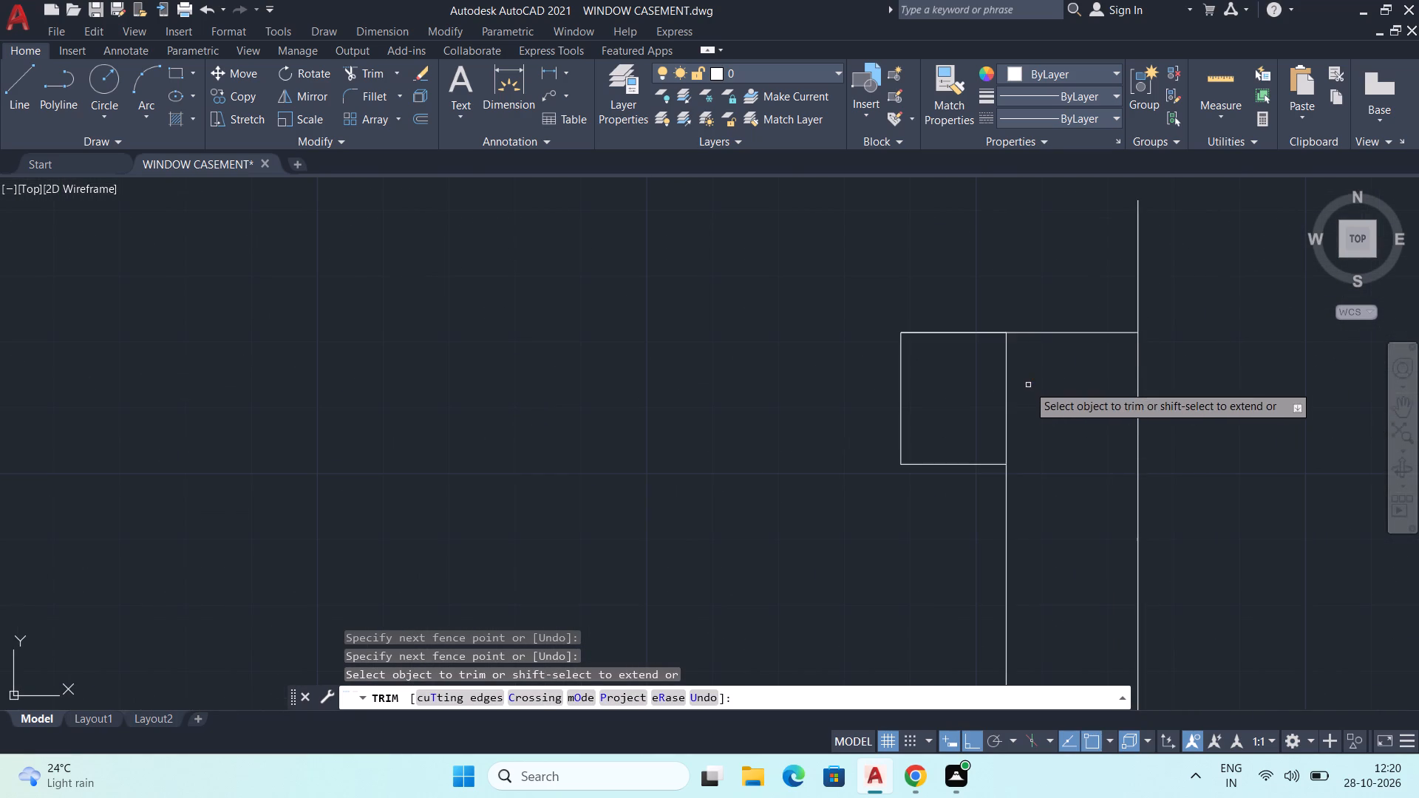
{"action": "left_click", "coordinate": [1028, 385]}
{"action": "left_click", "coordinate": [926, 401]}
Trim the outer face stubs projecting above the lowered lips on the right wall and the third web.
{"action": "scroll", "coordinate": [981, 372], "scroll_direction": "down", "scroll_amount": 3}
{"action": "scroll", "coordinate": [993, 339], "scroll_direction": "up", "scroll_amount": 2}
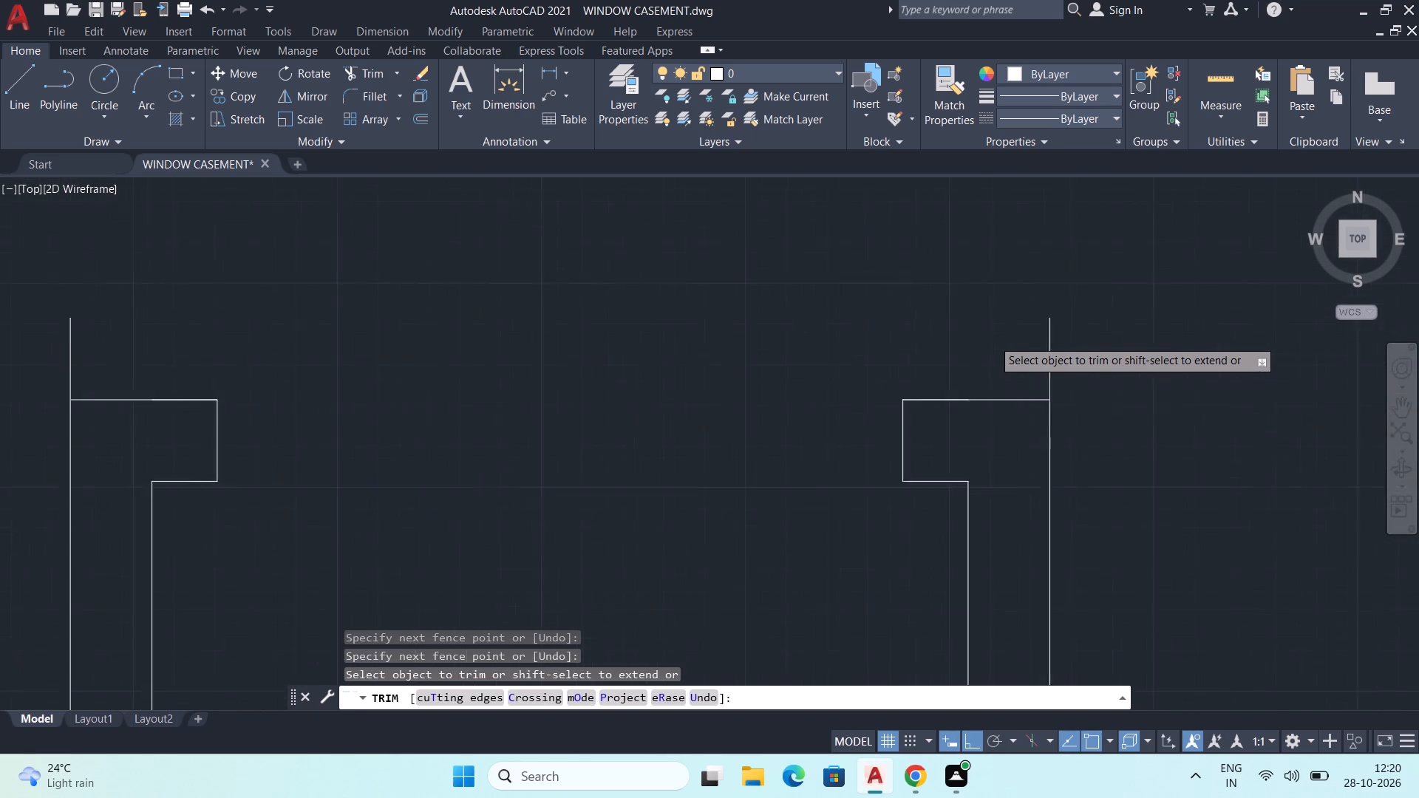
{"action": "scroll", "coordinate": [993, 339], "scroll_direction": "up", "scroll_amount": 1}
{"action": "left_click", "coordinate": [1018, 346]}
{"action": "left_click", "coordinate": [1157, 375]}
{"action": "scroll", "coordinate": [1160, 352], "scroll_direction": "down", "scroll_amount": 3}
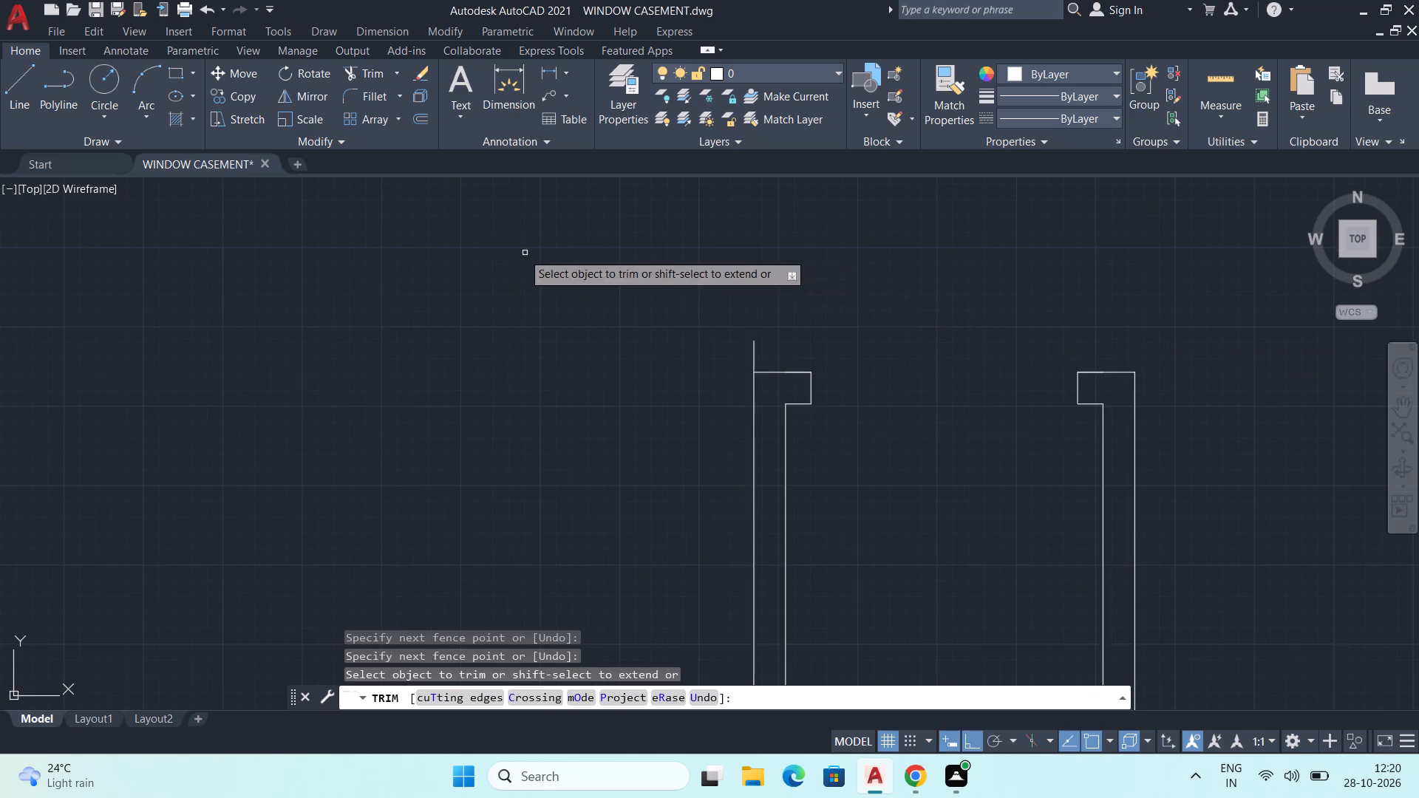
{"action": "middle_click_drag", "start_coordinate": [523, 253], "coordinate": [583, 288]}
{"action": "scroll", "coordinate": [827, 374], "scroll_direction": "up", "scroll_amount": 2}
{"action": "left_click", "coordinate": [817, 388]}
{"action": "left_click", "coordinate": [728, 424]}
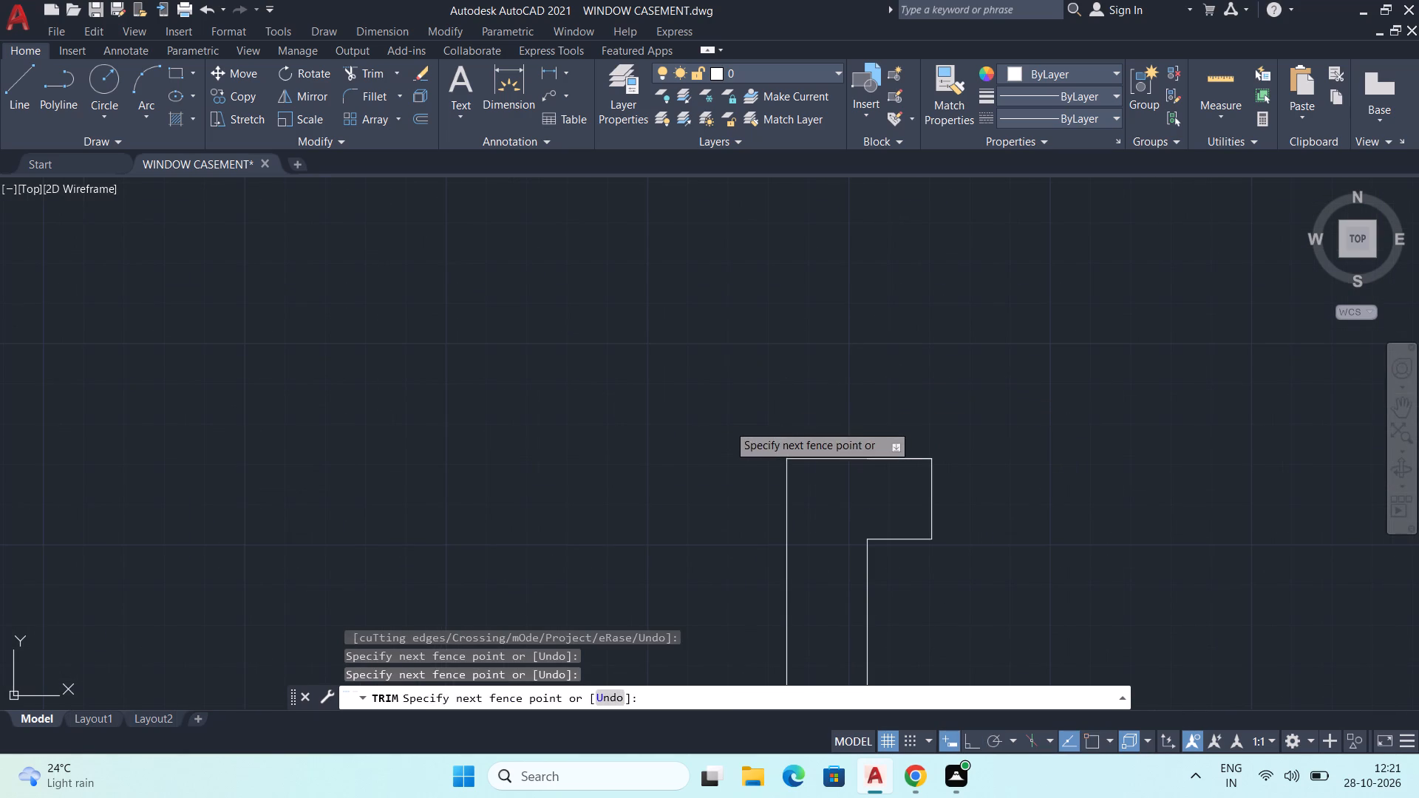
Trim the face stubs projecting above the lowered lips on the second web and the left web, and end the Trim command.
{"action": "scroll", "coordinate": [743, 400], "scroll_direction": "down", "scroll_amount": 3}
{"action": "middle_click_drag", "start_coordinate": [598, 413], "coordinate": [942, 387]}
{"action": "scroll", "coordinate": [870, 414], "scroll_direction": "down", "scroll_amount": 2}
{"action": "middle_click_drag", "start_coordinate": [637, 430], "coordinate": [756, 500]}
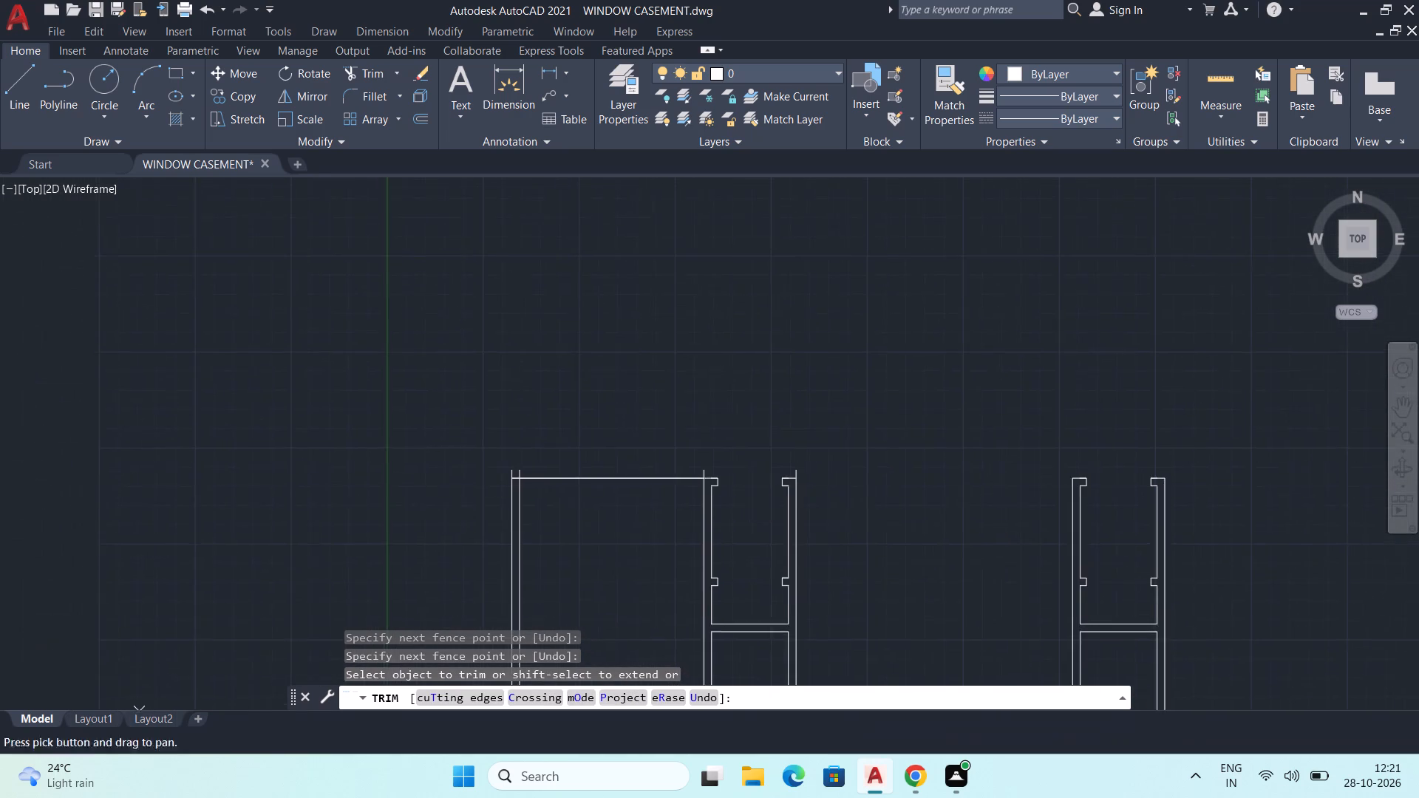
{"action": "scroll", "coordinate": [766, 474], "scroll_direction": "up", "scroll_amount": 5}
{"action": "left_click", "coordinate": [951, 483]}
{"action": "left_click", "coordinate": [1105, 495]}
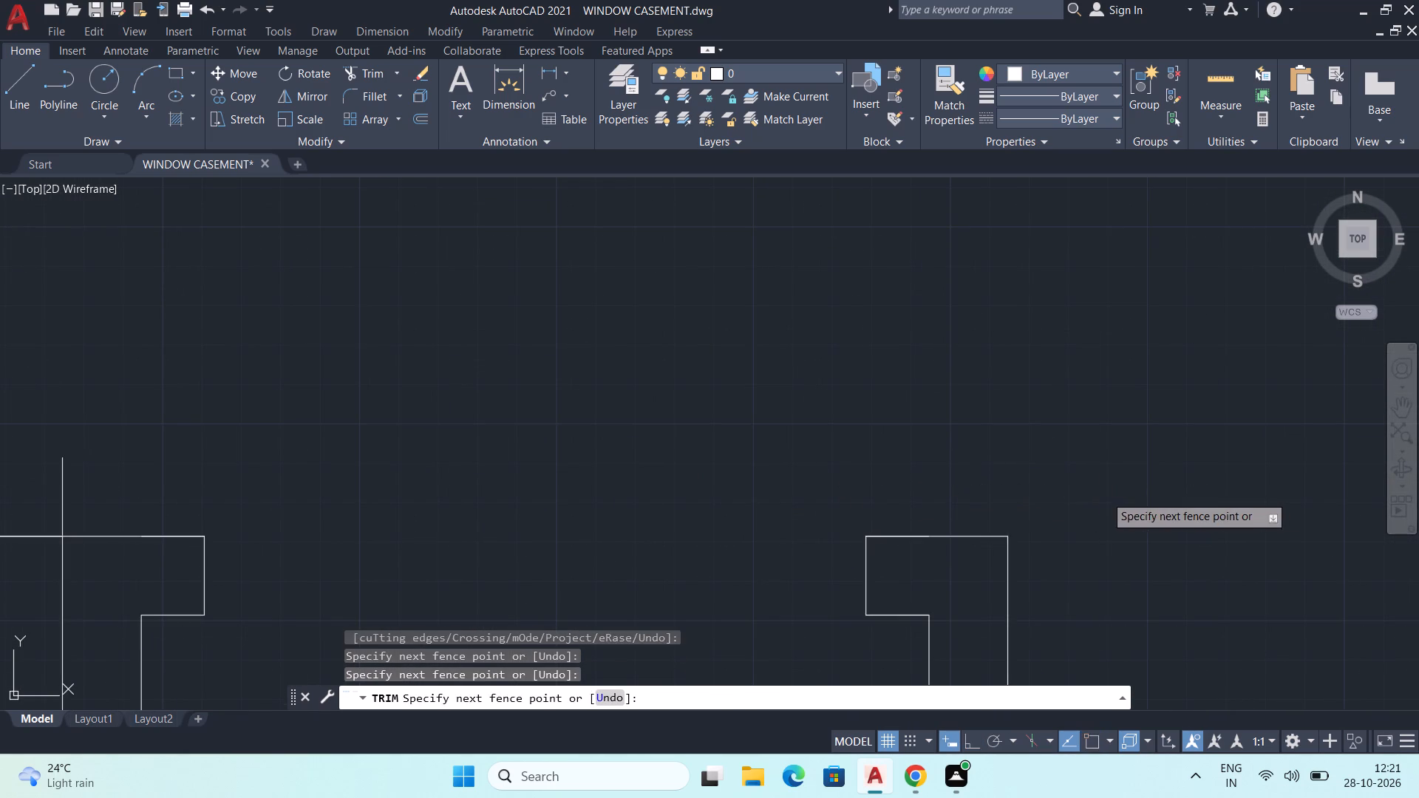
{"action": "scroll", "coordinate": [421, 297], "scroll_direction": "down", "scroll_amount": 1}
{"action": "middle_click_drag", "start_coordinate": [293, 365], "coordinate": [542, 411]}
{"action": "scroll", "coordinate": [470, 449], "scroll_direction": "up", "scroll_amount": 2}
{"action": "left_click", "coordinate": [311, 481]}
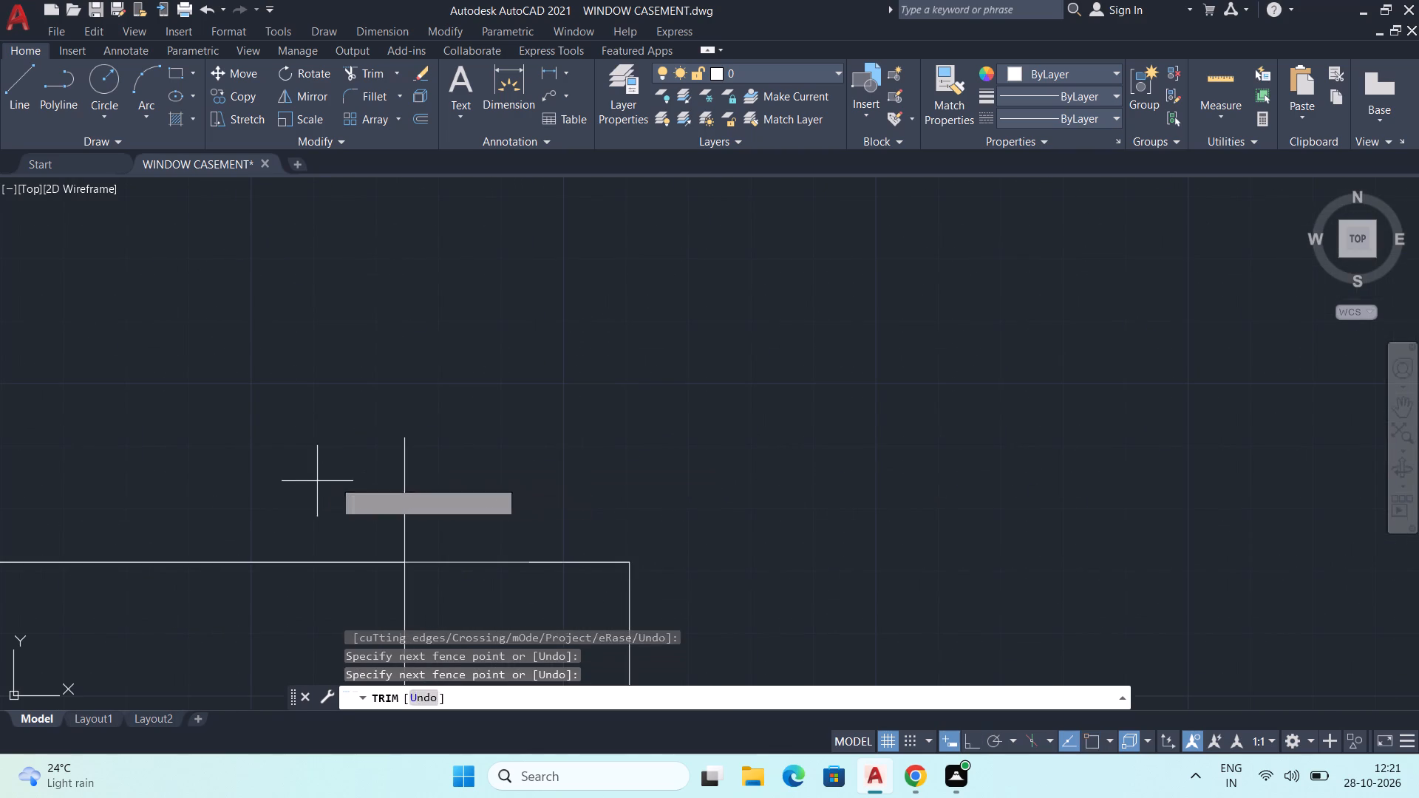
{"action": "left_click", "coordinate": [506, 492]}
{"action": "scroll", "coordinate": [542, 417], "scroll_direction": "down", "scroll_amount": 3}
{"action": "middle_click_drag", "start_coordinate": [522, 403], "coordinate": [687, 401]}
{"action": "scroll", "coordinate": [700, 396], "scroll_direction": "down", "scroll_amount": 2}
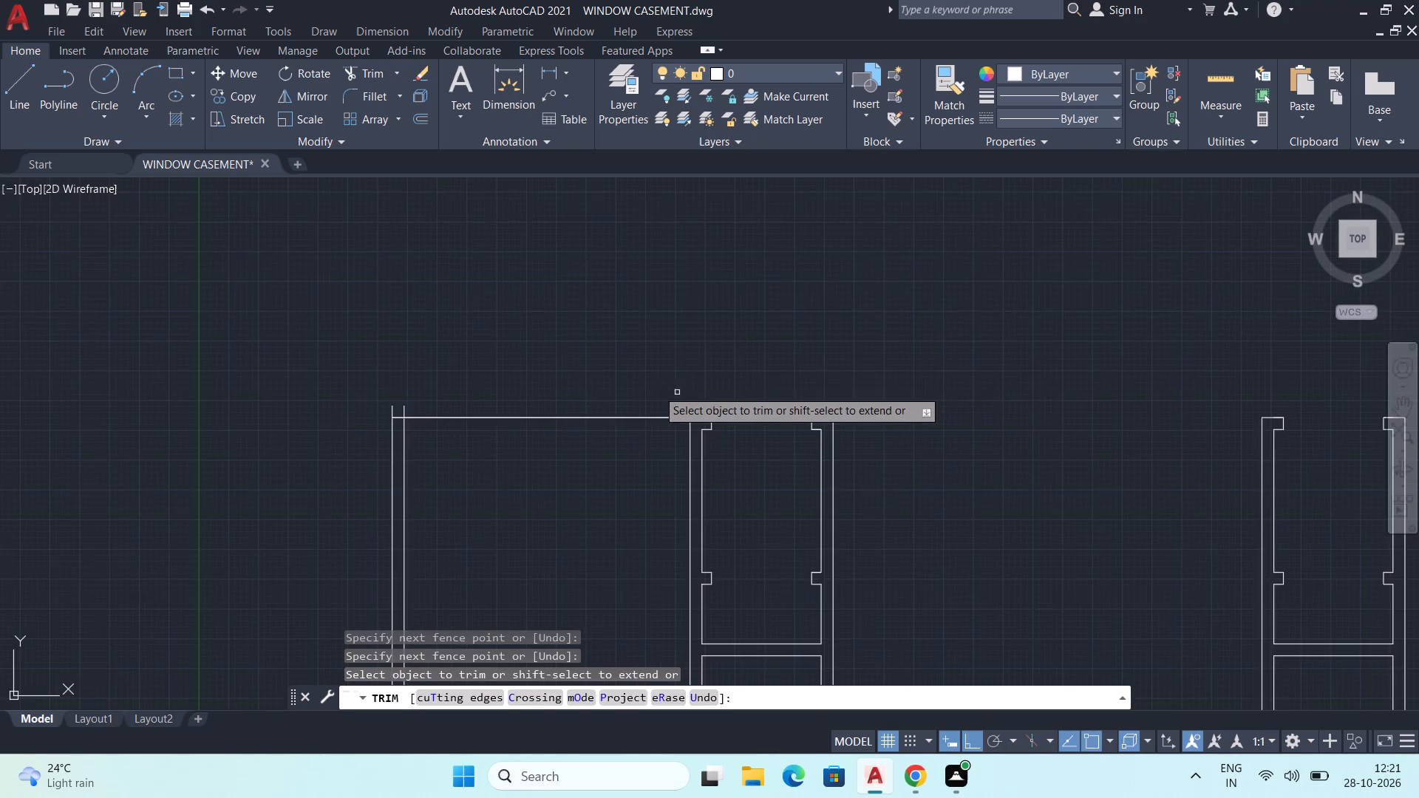
{"action": "middle_click_drag", "start_coordinate": [655, 389], "coordinate": [704, 414]}
{"action": "scroll", "coordinate": [340, 454], "scroll_direction": "up", "scroll_amount": 3}
{"action": "scroll", "coordinate": [605, 427], "scroll_direction": "up", "scroll_amount": 3}
{"action": "middle_click_drag", "start_coordinate": [687, 419], "coordinate": [299, 507]}
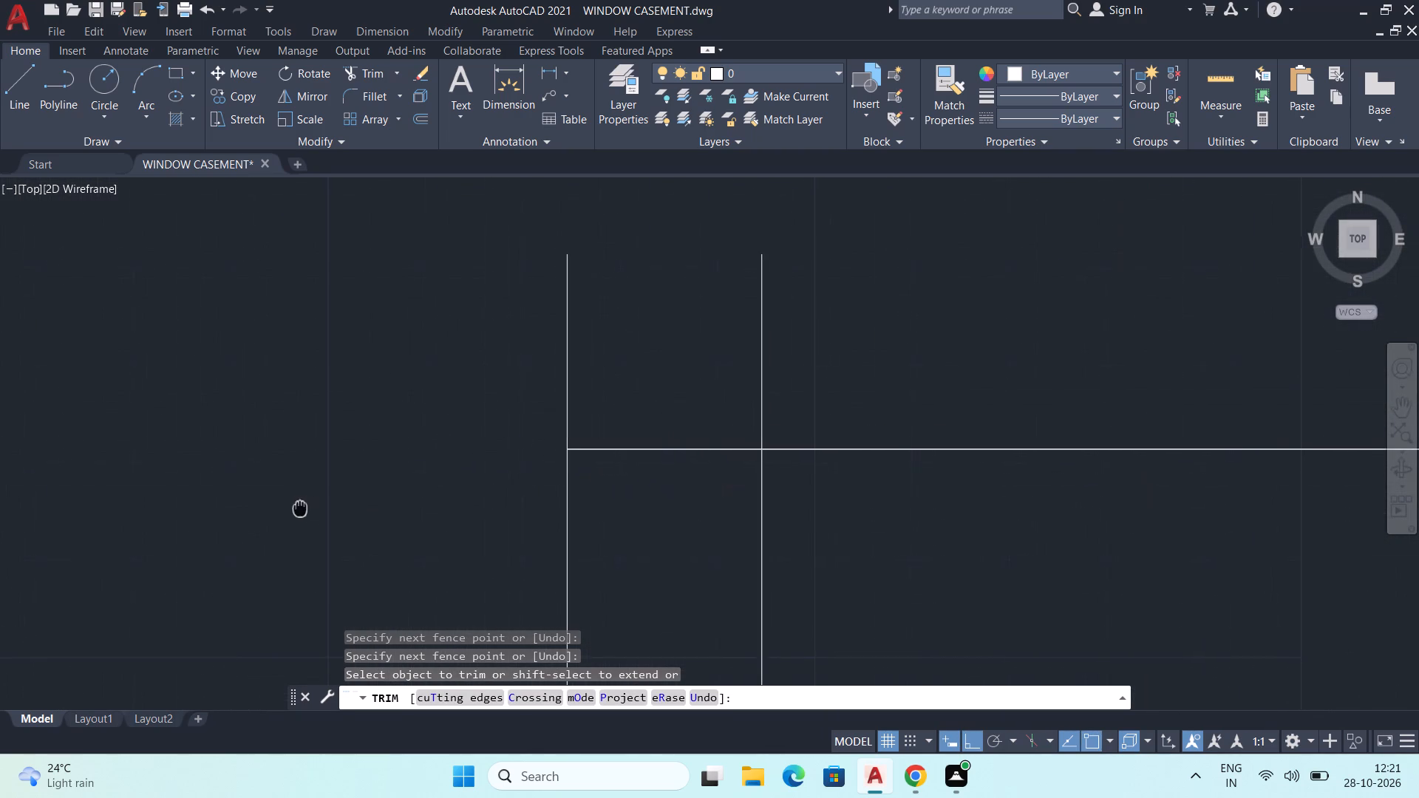
{"action": "middle_click_drag", "start_coordinate": [299, 507], "coordinate": [157, 510]}
{"action": "scroll", "coordinate": [445, 429], "scroll_direction": "down", "scroll_amount": 5}
{"action": "key", "text": "space"}
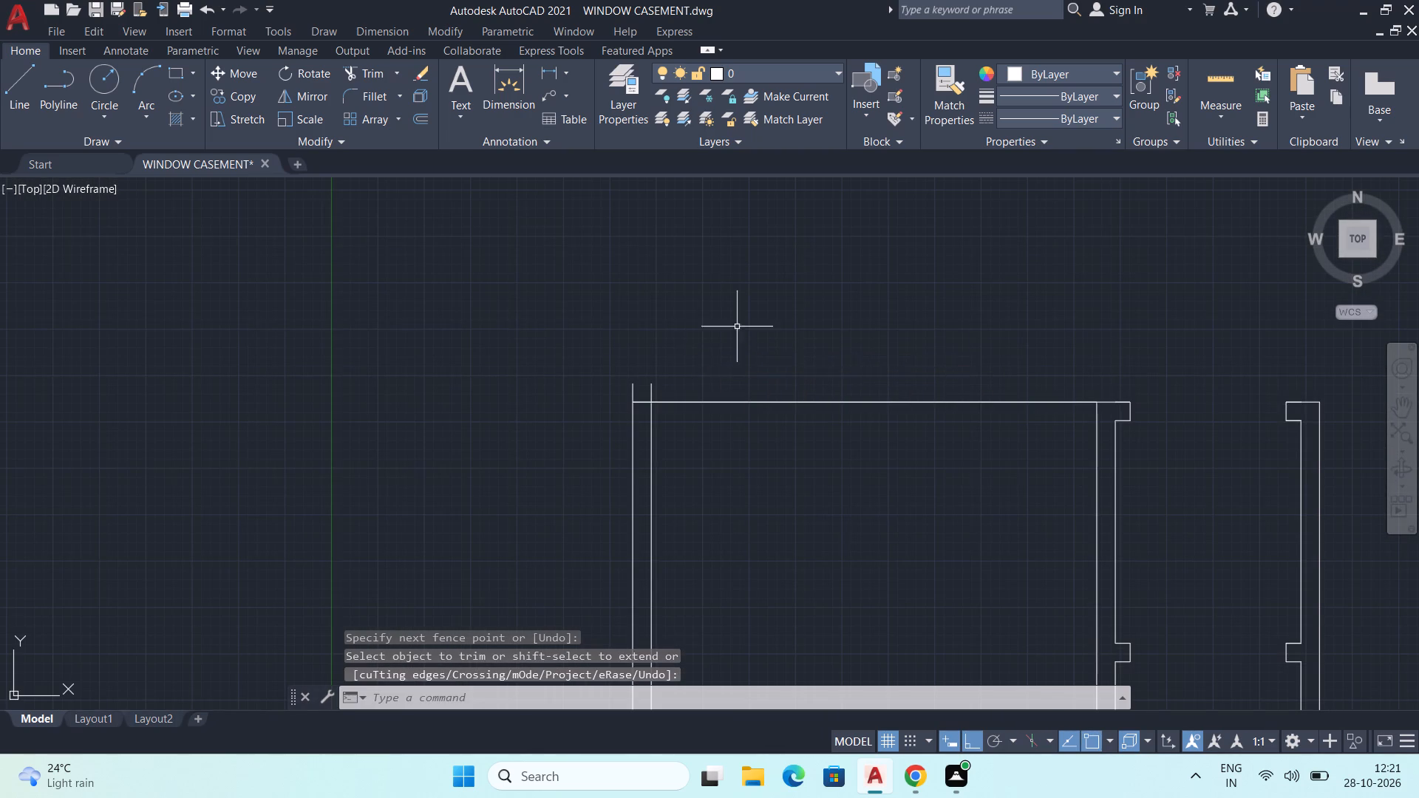
Examine the whole casement profile with its trimmed walls, webs and lips.
{"action": "scroll", "coordinate": [798, 324], "scroll_direction": "down", "scroll_amount": 2}
{"action": "middle_click_drag", "start_coordinate": [846, 368], "coordinate": [695, 423]}
{"action": "middle_click_drag", "start_coordinate": [752, 449], "coordinate": [749, 440]}
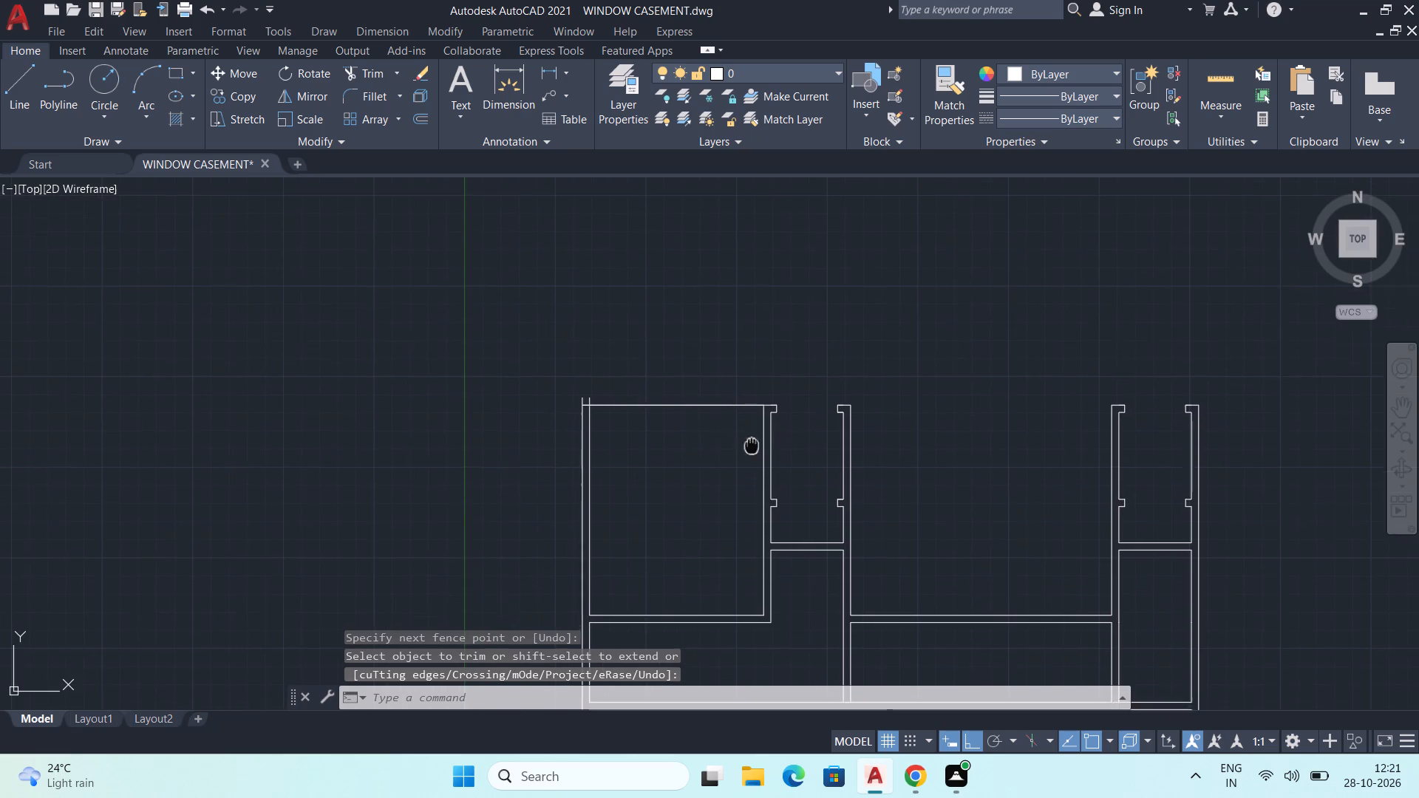
{"action": "middle_click_drag", "start_coordinate": [749, 440], "coordinate": [629, 342]}
{"action": "scroll", "coordinate": [644, 334], "scroll_direction": "down", "scroll_amount": 1}
{"action": "middle_click_drag", "start_coordinate": [711, 435], "coordinate": [697, 460]}
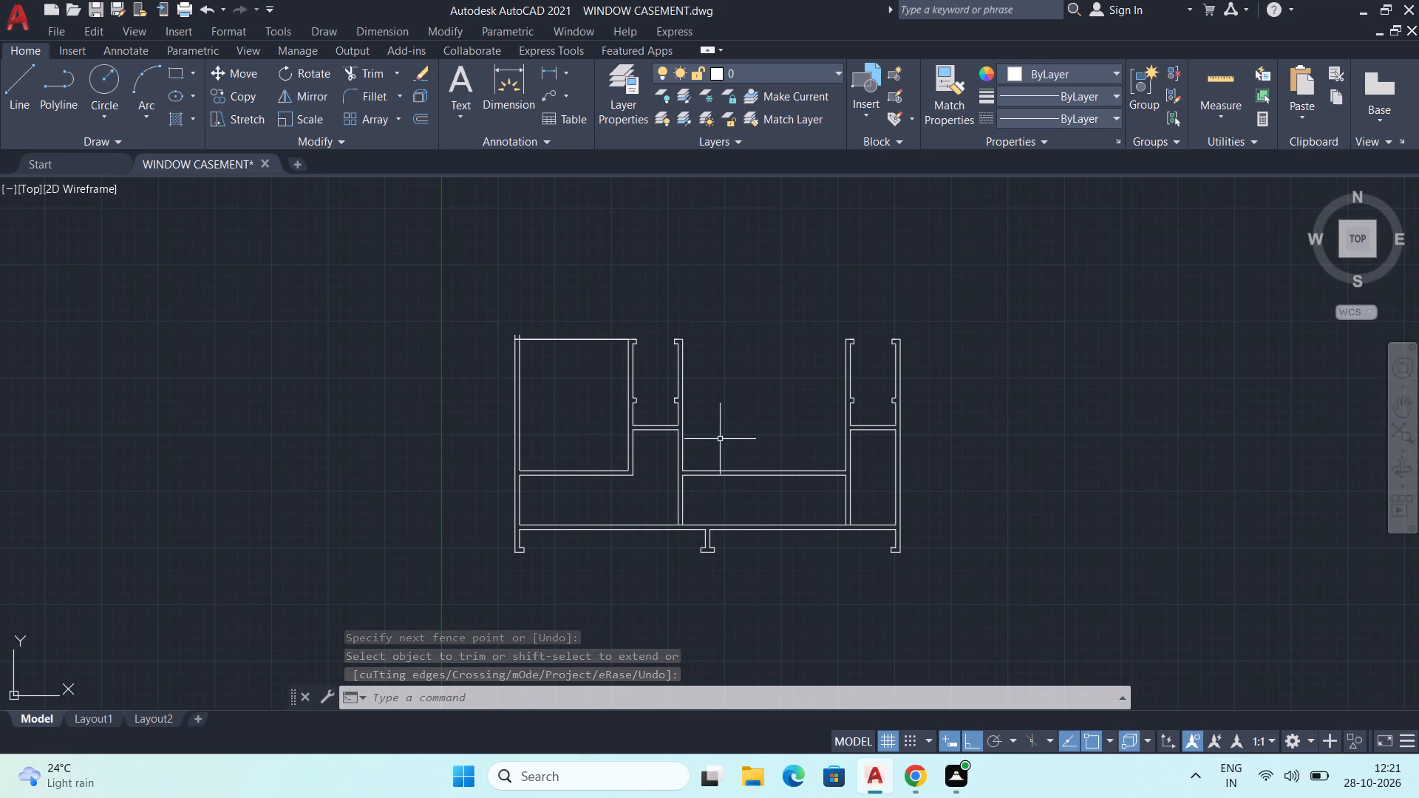
{"action": "left_click", "coordinate": [704, 419]}
{"action": "scroll", "coordinate": [719, 437], "scroll_direction": "down", "scroll_amount": 1}
{"action": "scroll", "coordinate": [792, 450], "scroll_direction": "down", "scroll_amount": 1}
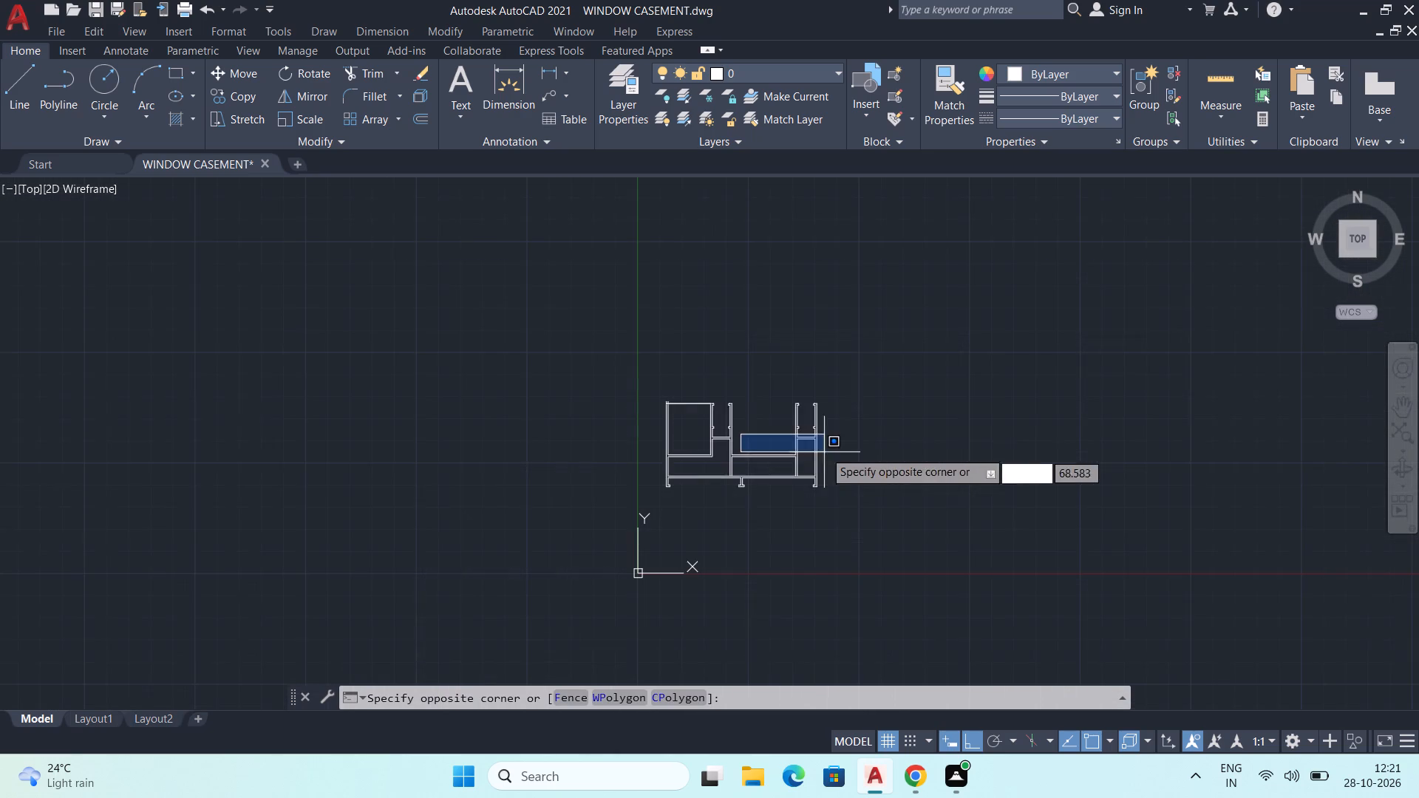
{"action": "key", "text": "Escape"}
{"action": "middle_click_drag", "start_coordinate": [965, 398], "coordinate": [803, 340]}
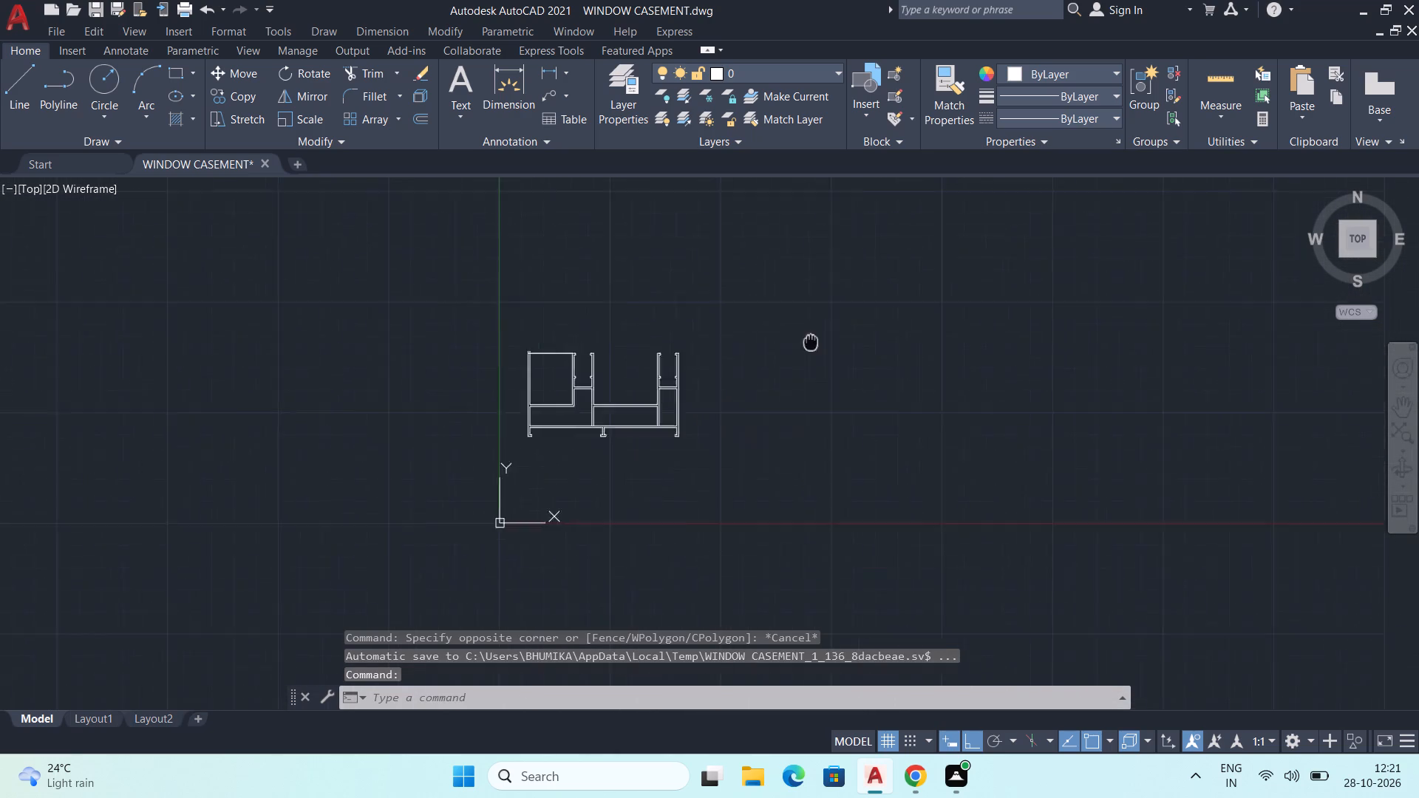
{"action": "middle_click_drag", "start_coordinate": [803, 340], "coordinate": [763, 332]}
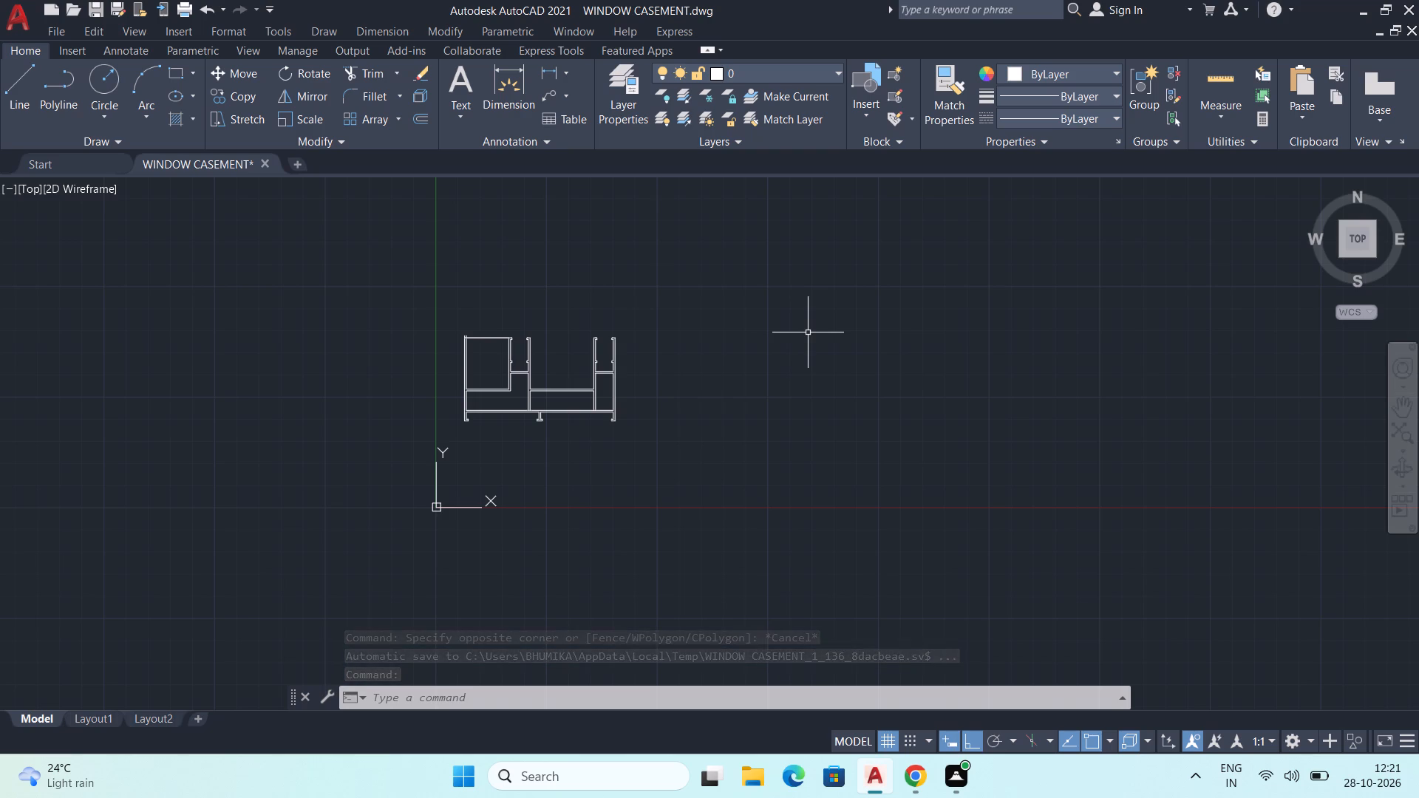
Draw a horizontal line about 5.7 mm long from the top outer corner of the left wall, running inward over the wall.
{"action": "scroll", "coordinate": [484, 346], "scroll_direction": "up", "scroll_amount": 1}
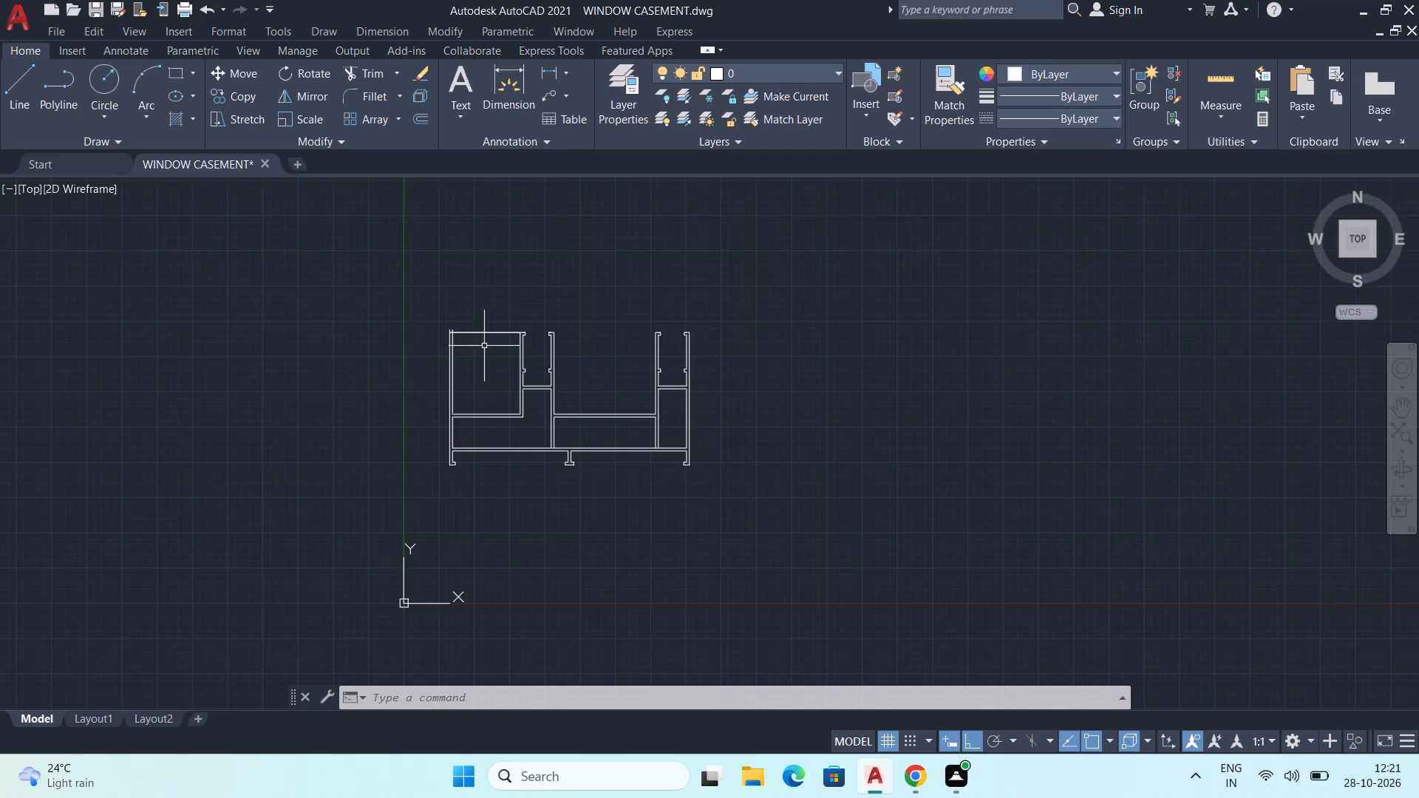
{"action": "middle_click_drag", "start_coordinate": [529, 348], "coordinate": [569, 441]}
{"action": "scroll", "coordinate": [500, 388], "scroll_direction": "up", "scroll_amount": 3}
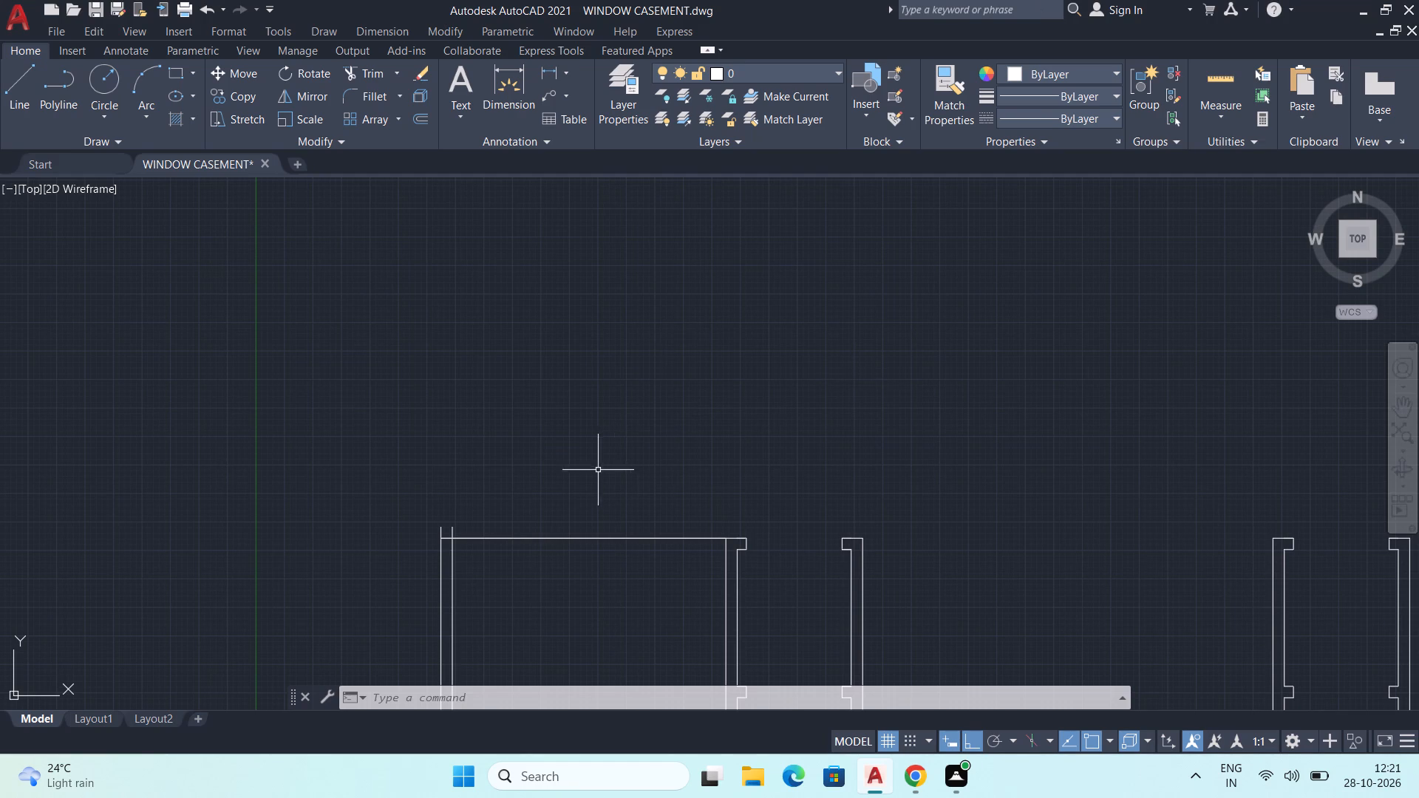
{"action": "middle_click_drag", "start_coordinate": [542, 471], "coordinate": [608, 455]}
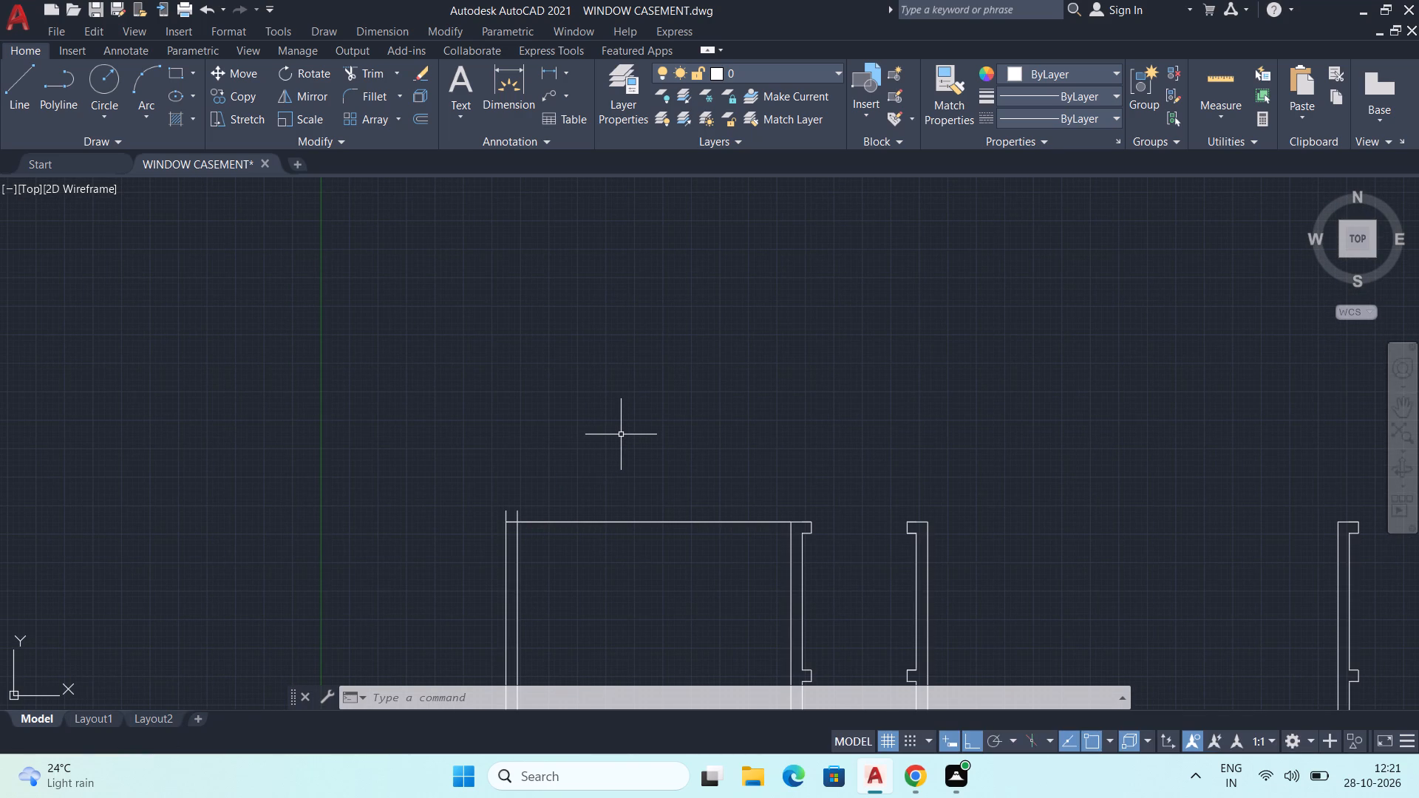
{"action": "middle_click_drag", "start_coordinate": [616, 441], "coordinate": [617, 448]}
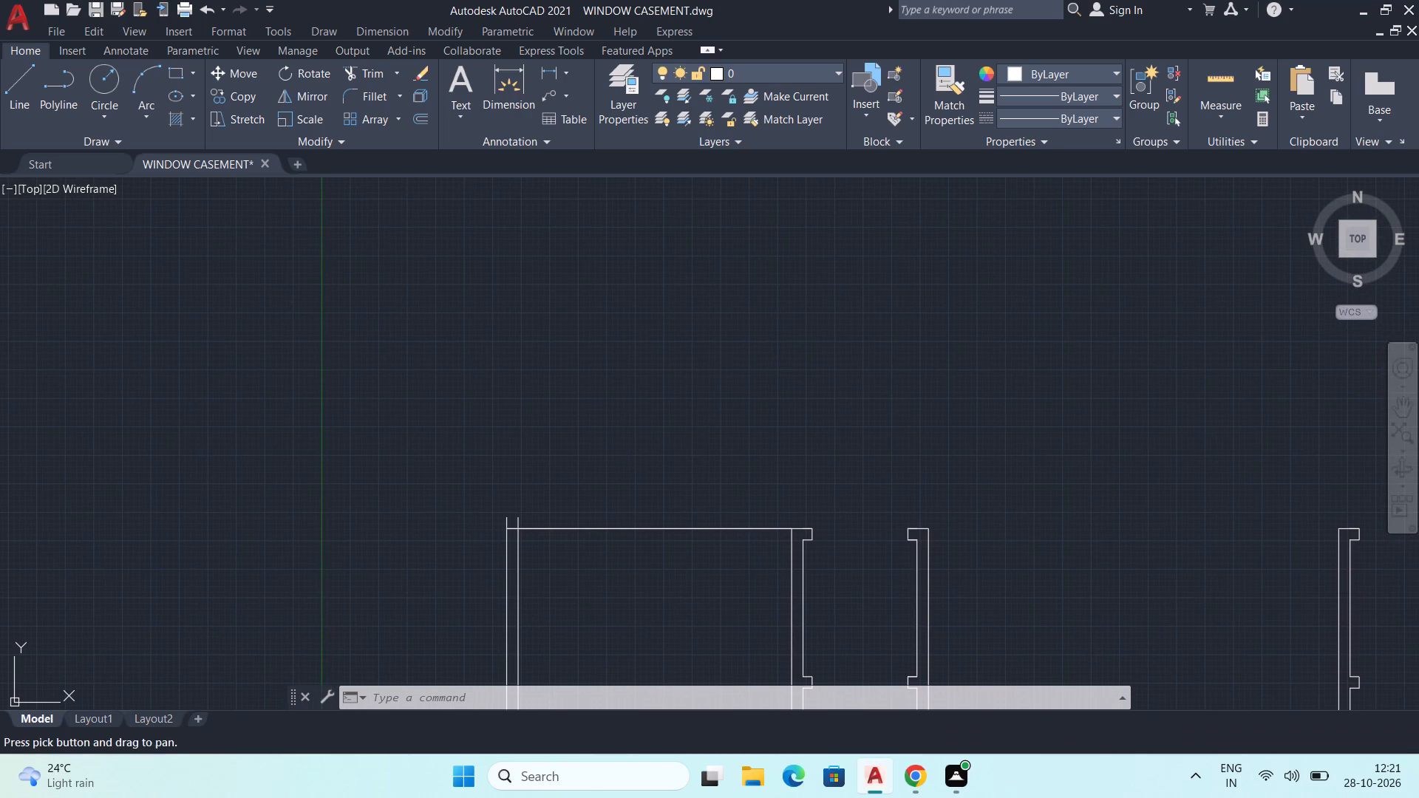
{"action": "key", "text": "l"}
{"action": "key", "text": "Return"}
{"action": "scroll", "coordinate": [552, 509], "scroll_direction": "up", "scroll_amount": 2}
{"action": "middle_click_drag", "start_coordinate": [552, 509], "coordinate": [625, 430]}
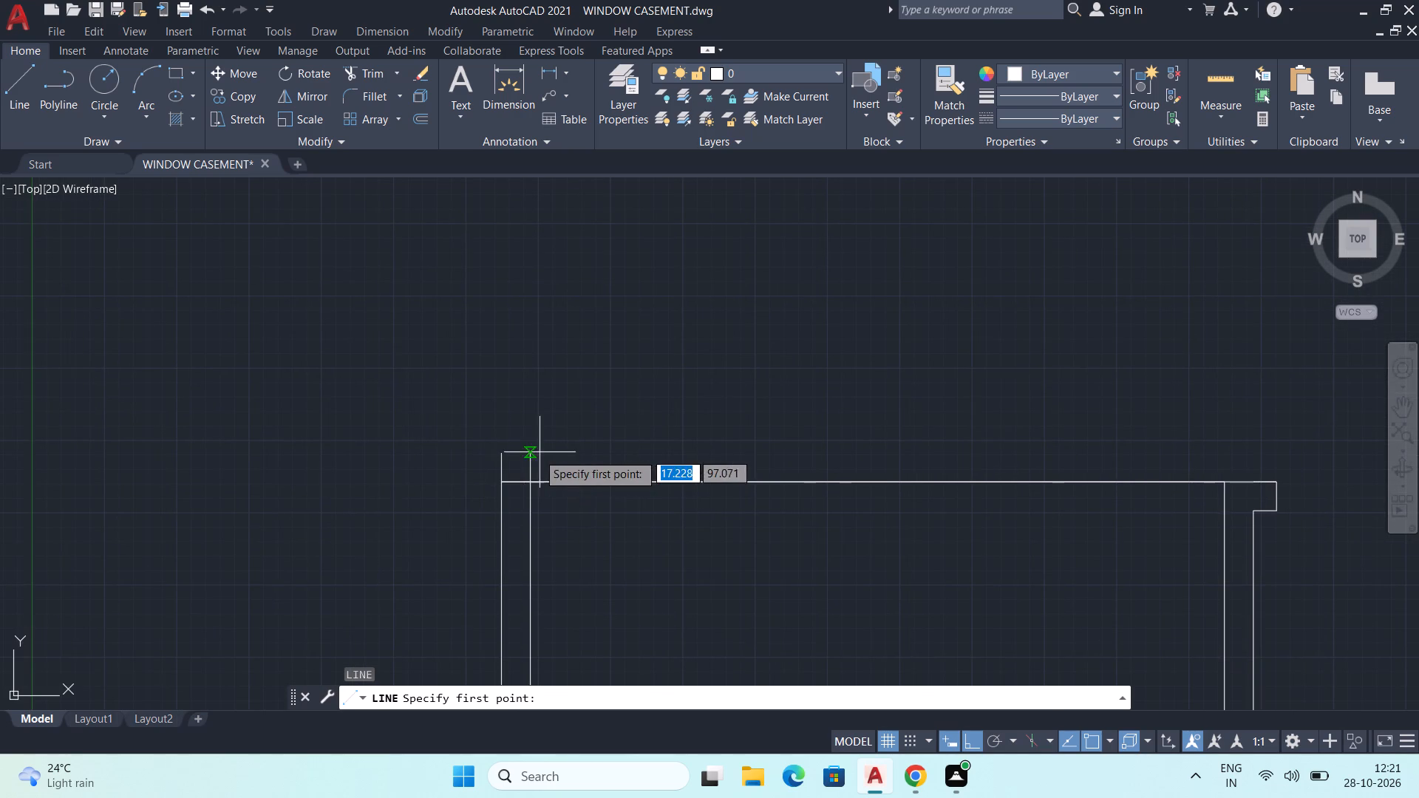
{"action": "left_click", "coordinate": [504, 454]}
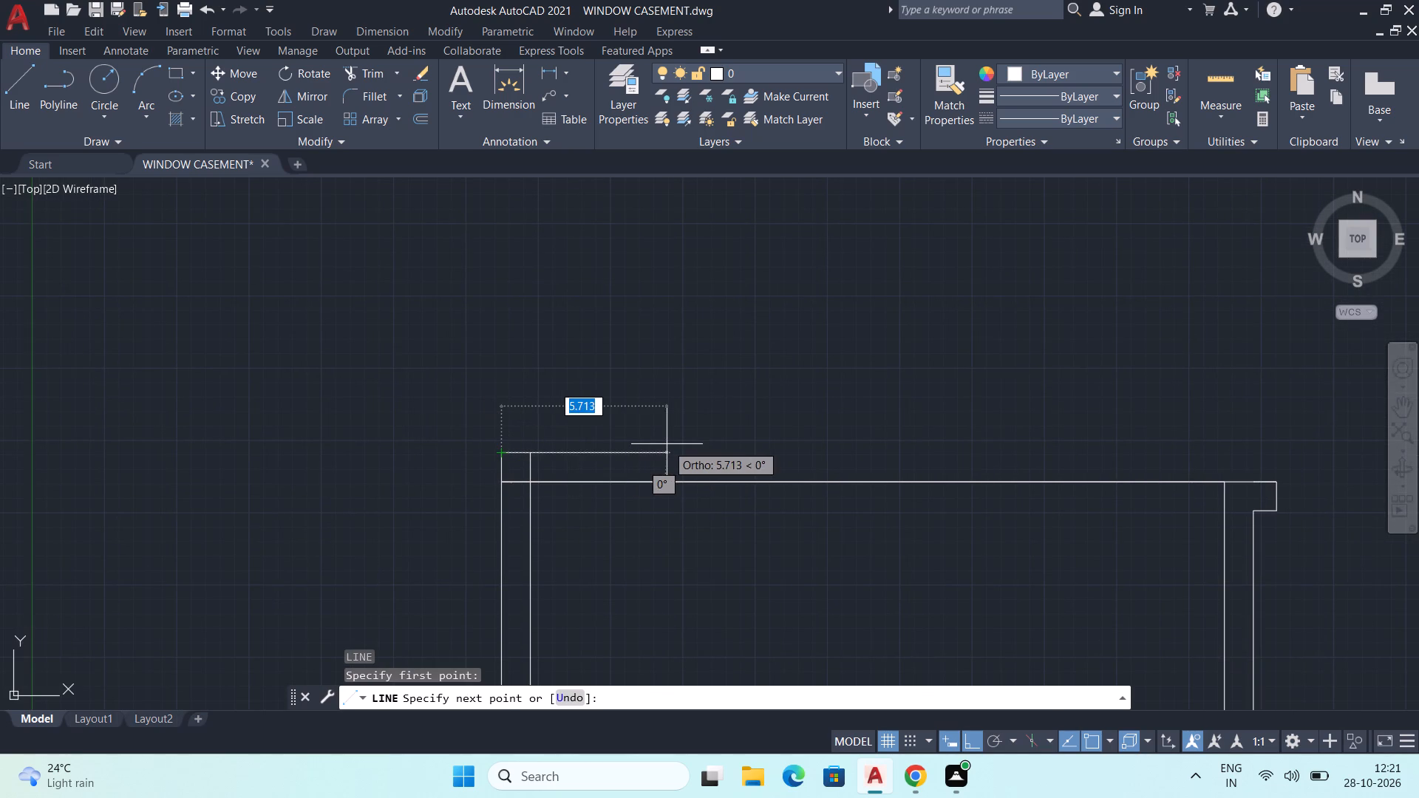
{"action": "left_click", "coordinate": [667, 444]}
{"action": "key", "text": "Escape"}
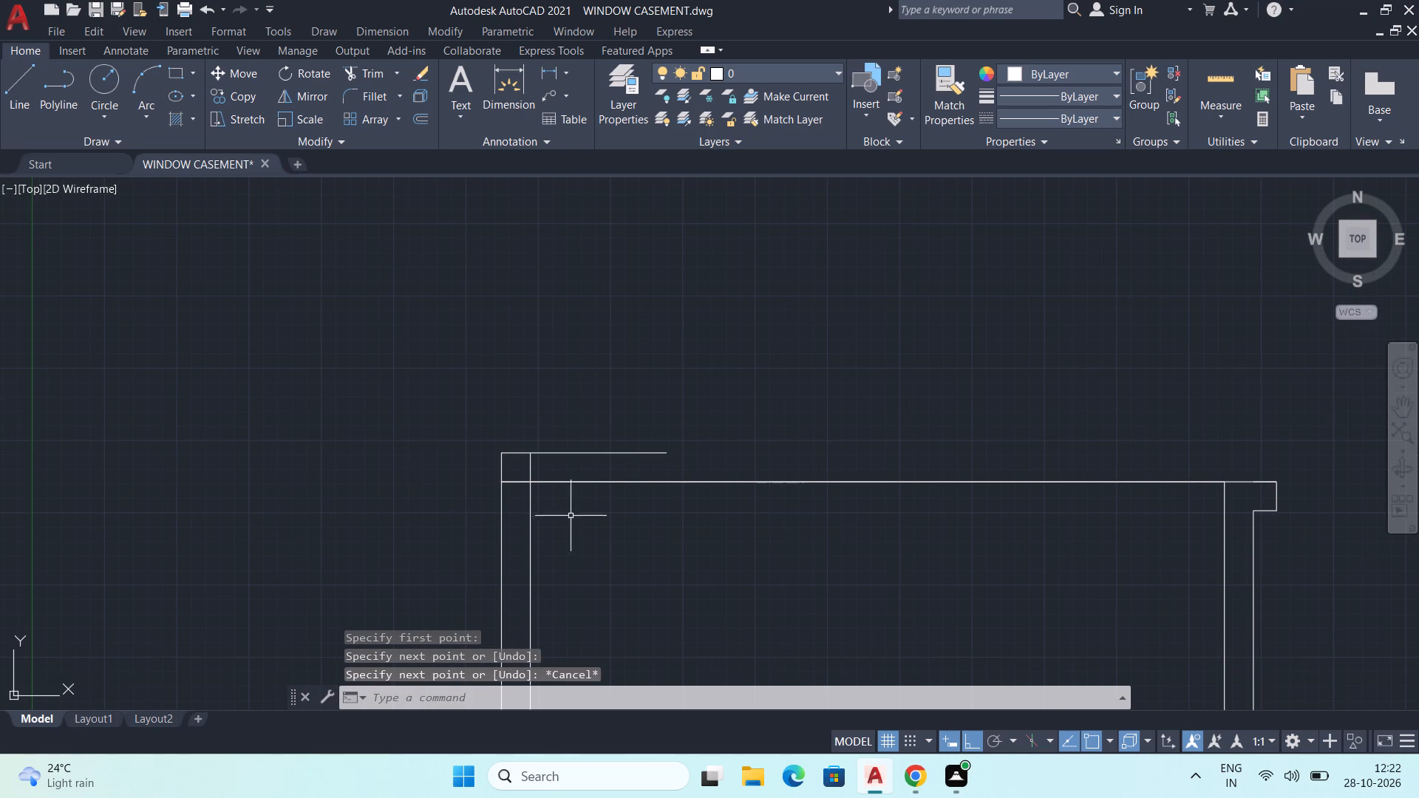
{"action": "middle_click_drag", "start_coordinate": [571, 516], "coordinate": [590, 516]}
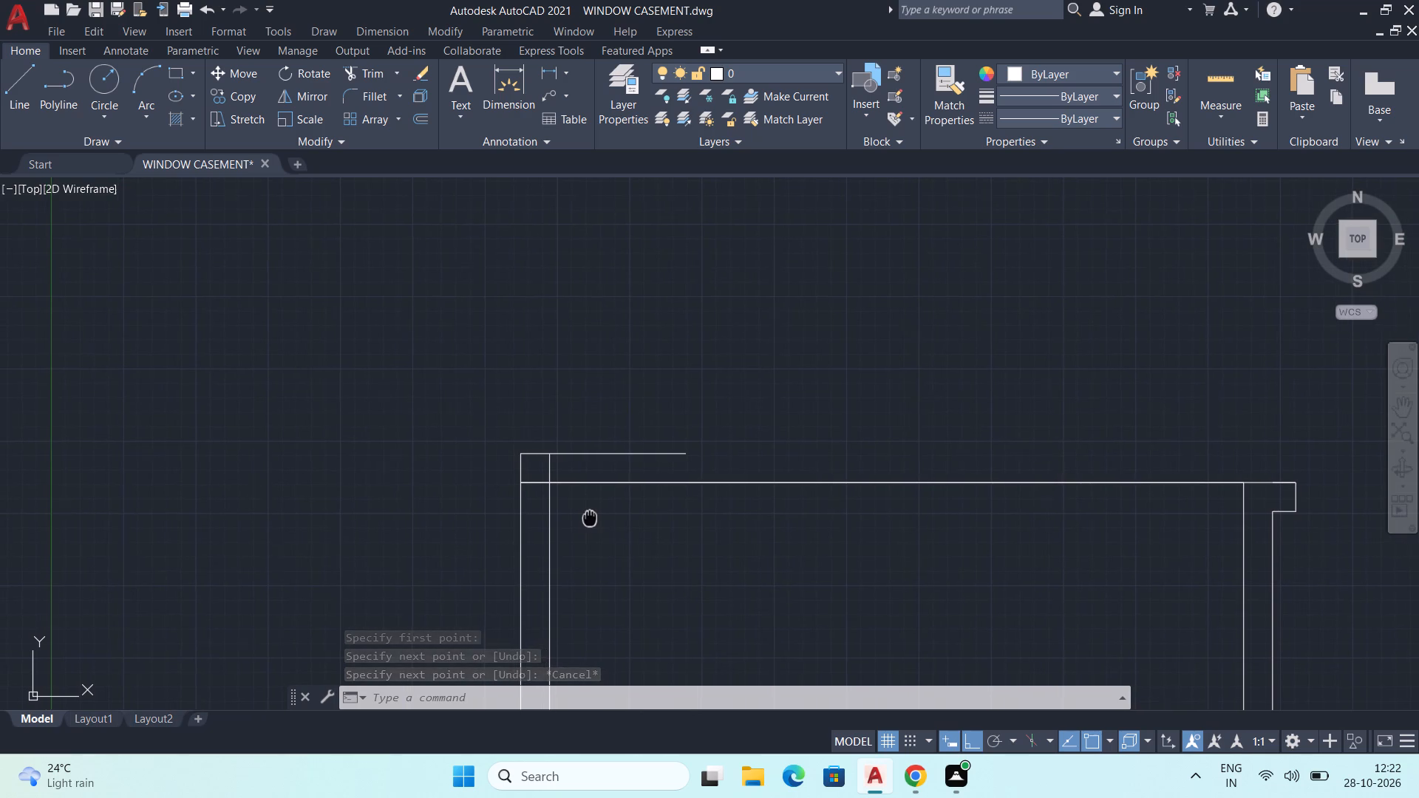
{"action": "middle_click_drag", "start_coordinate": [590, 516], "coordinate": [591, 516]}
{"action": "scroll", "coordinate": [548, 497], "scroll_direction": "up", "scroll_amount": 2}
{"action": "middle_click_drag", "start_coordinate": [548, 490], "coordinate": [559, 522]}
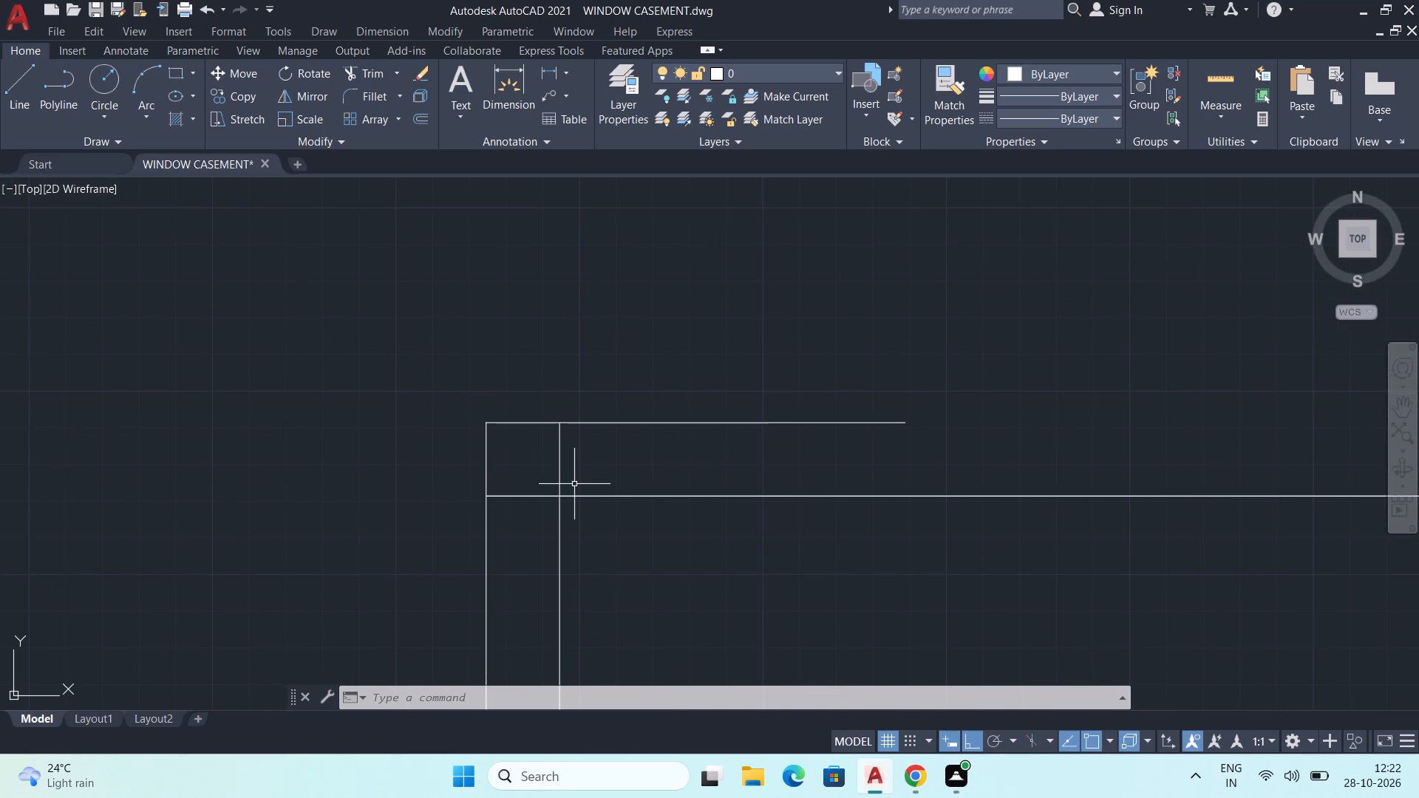
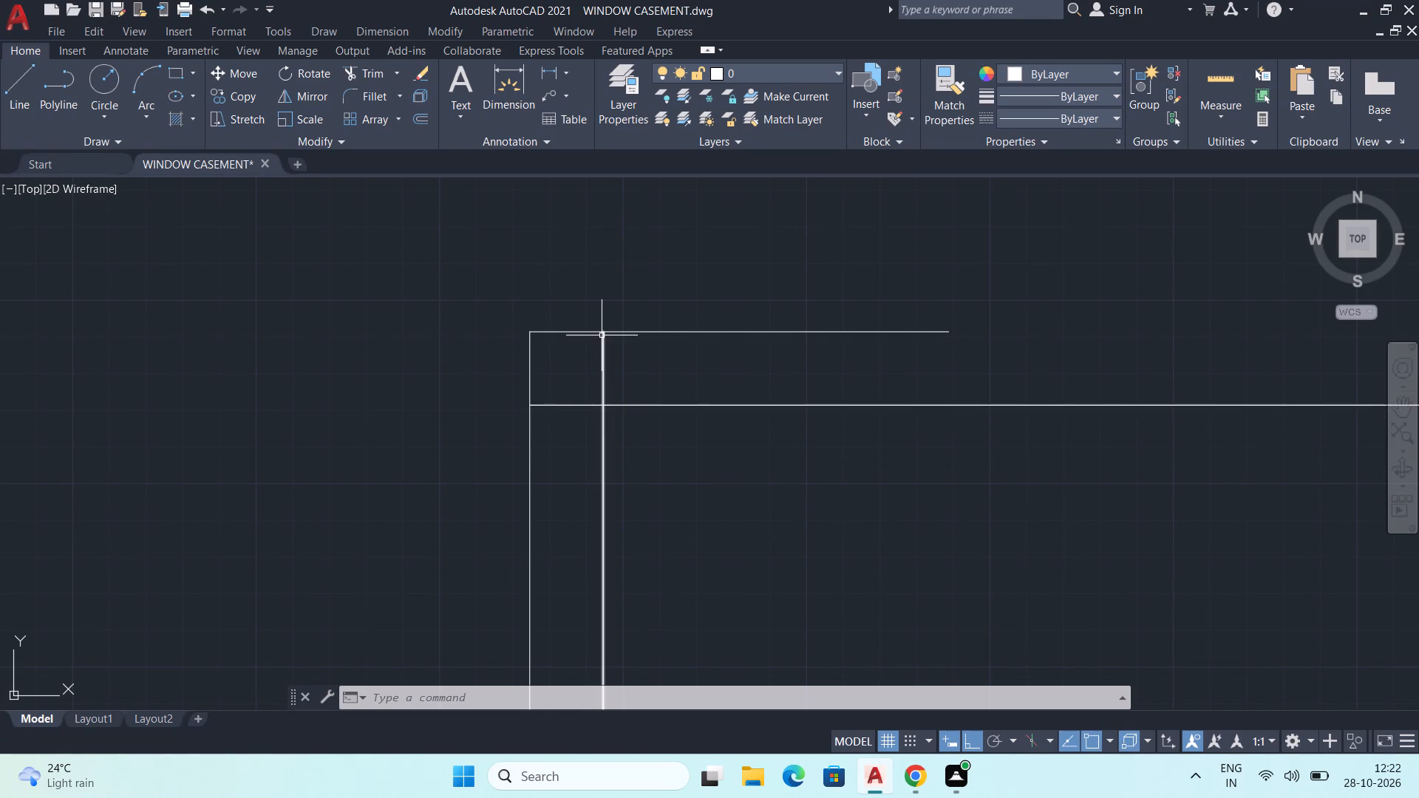
Examine the left wall's top corner and its short top line in relation to the neighbouring webs and lips.
{"action": "middle_click_drag", "start_coordinate": [614, 400], "coordinate": [622, 386]}
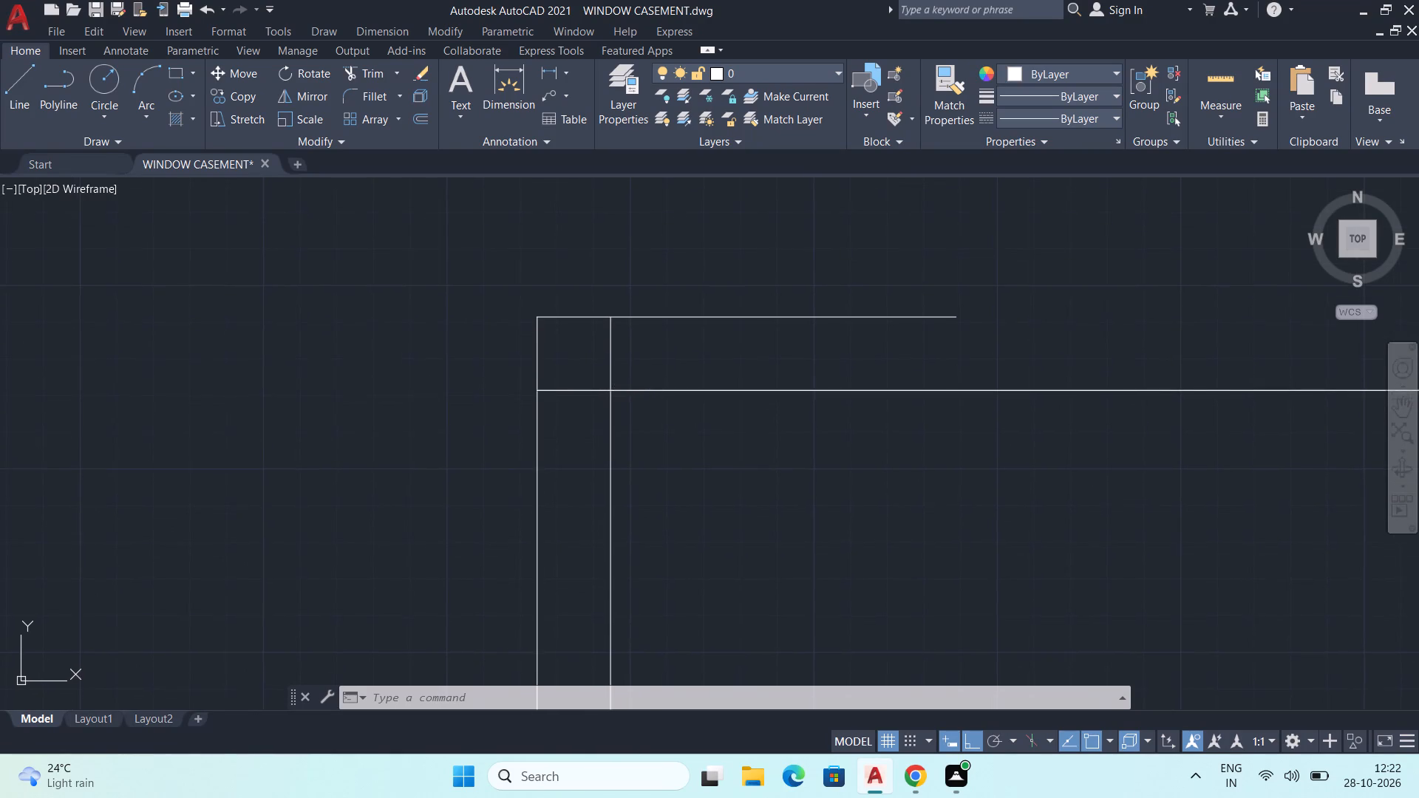
{"action": "middle_click_drag", "start_coordinate": [622, 386], "coordinate": [635, 454]}
{"action": "middle_click_drag", "start_coordinate": [645, 441], "coordinate": [647, 453]}
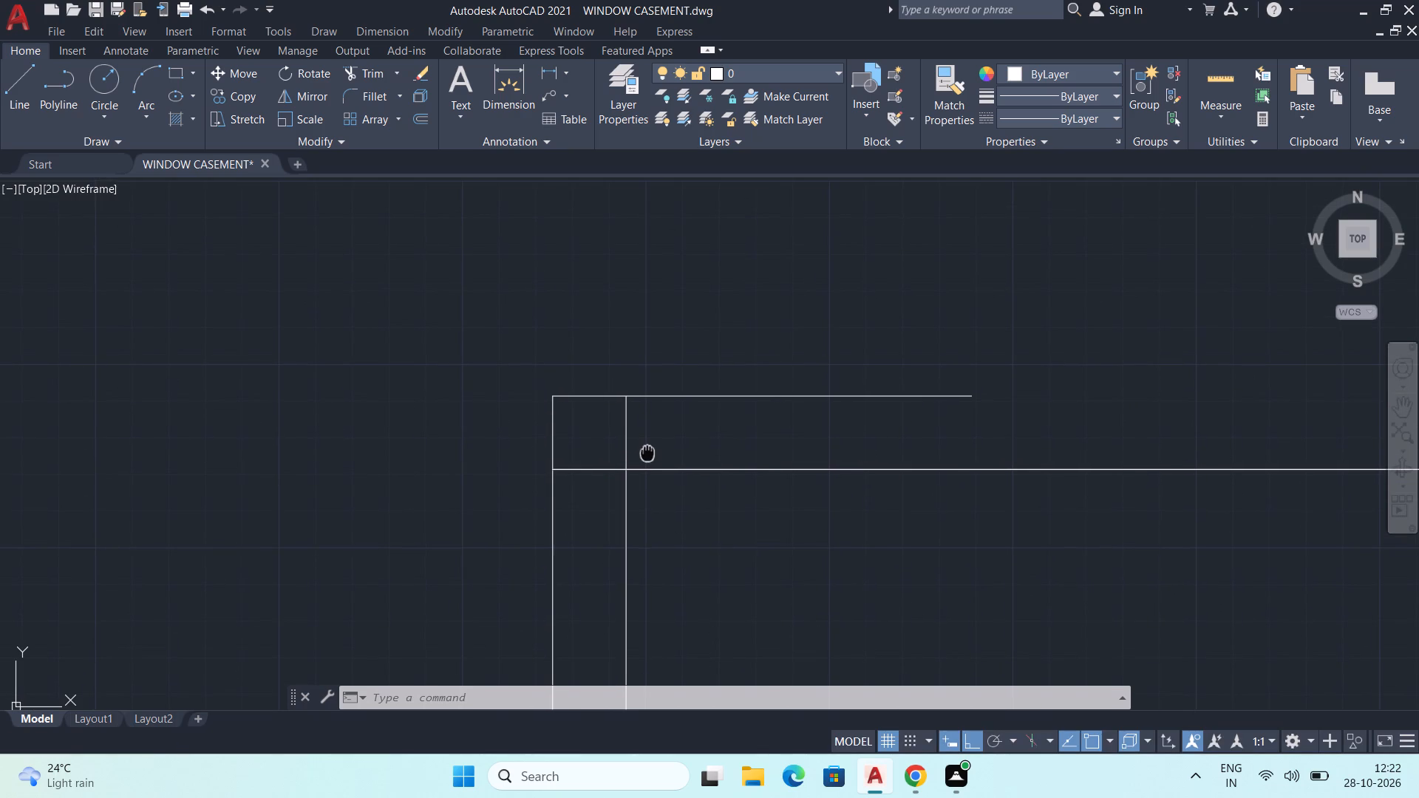
{"action": "middle_click_drag", "start_coordinate": [647, 453], "coordinate": [642, 453]}
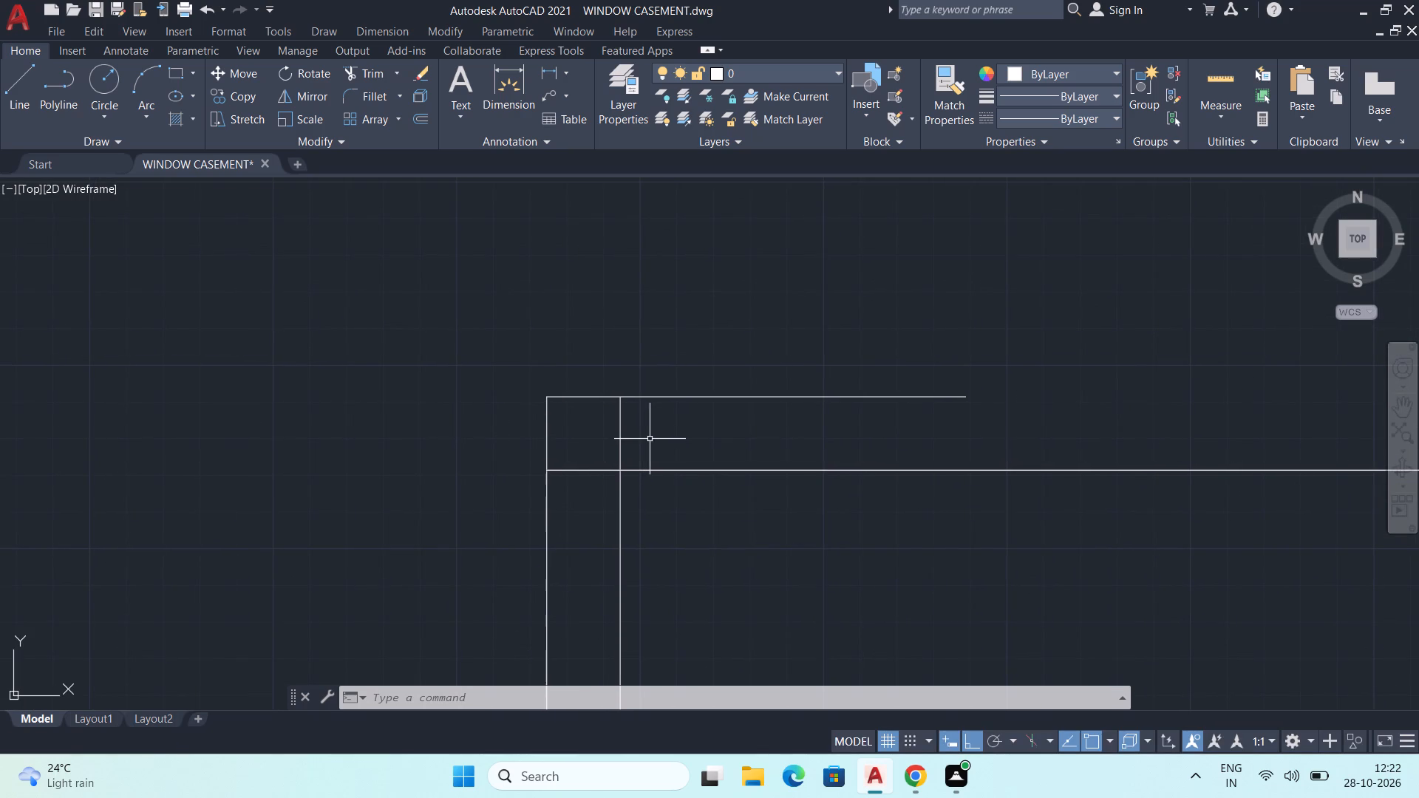
{"action": "middle_click_drag", "start_coordinate": [650, 439], "coordinate": [608, 432]}
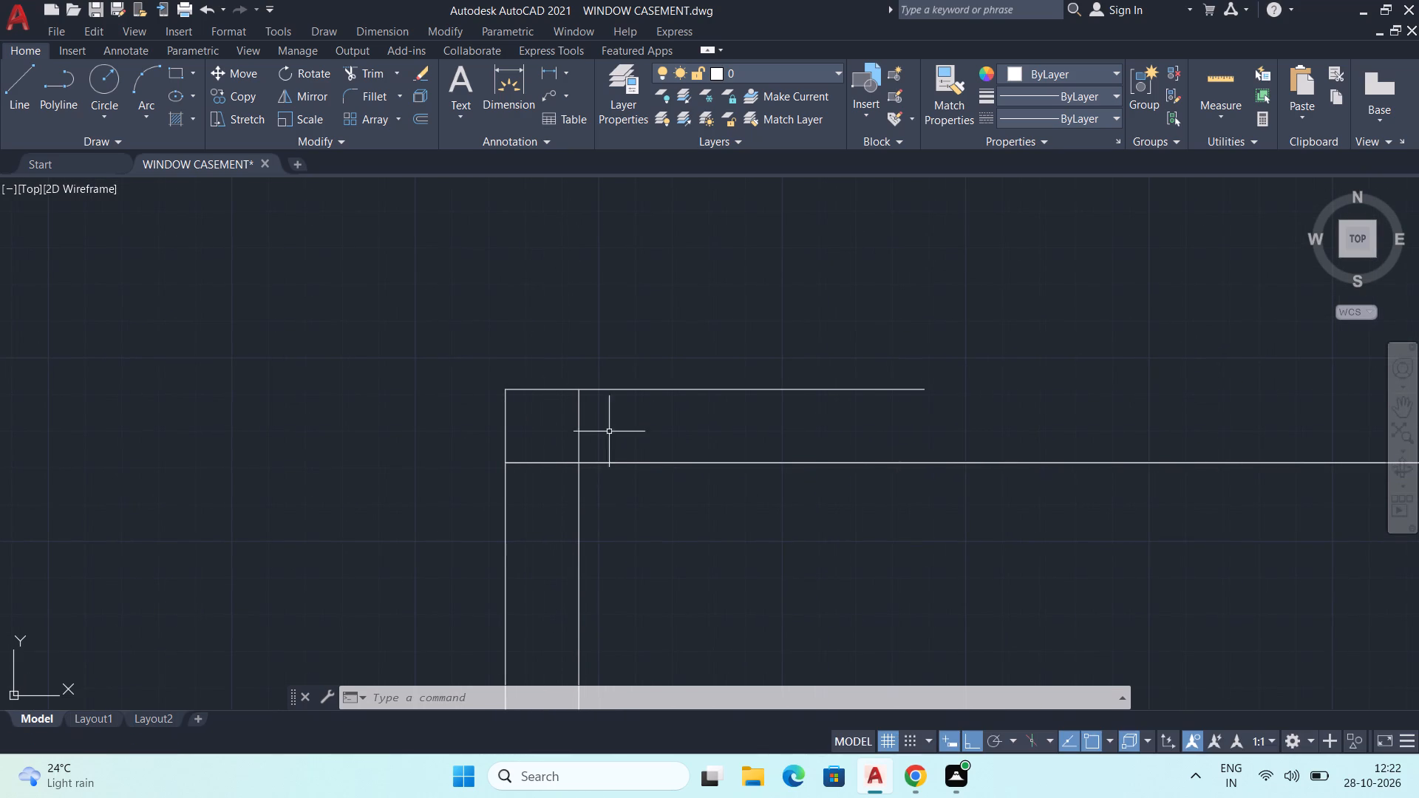
{"action": "middle_click_drag", "start_coordinate": [627, 434], "coordinate": [644, 534]}
{"action": "scroll", "coordinate": [646, 497], "scroll_direction": "down", "scroll_amount": 1}
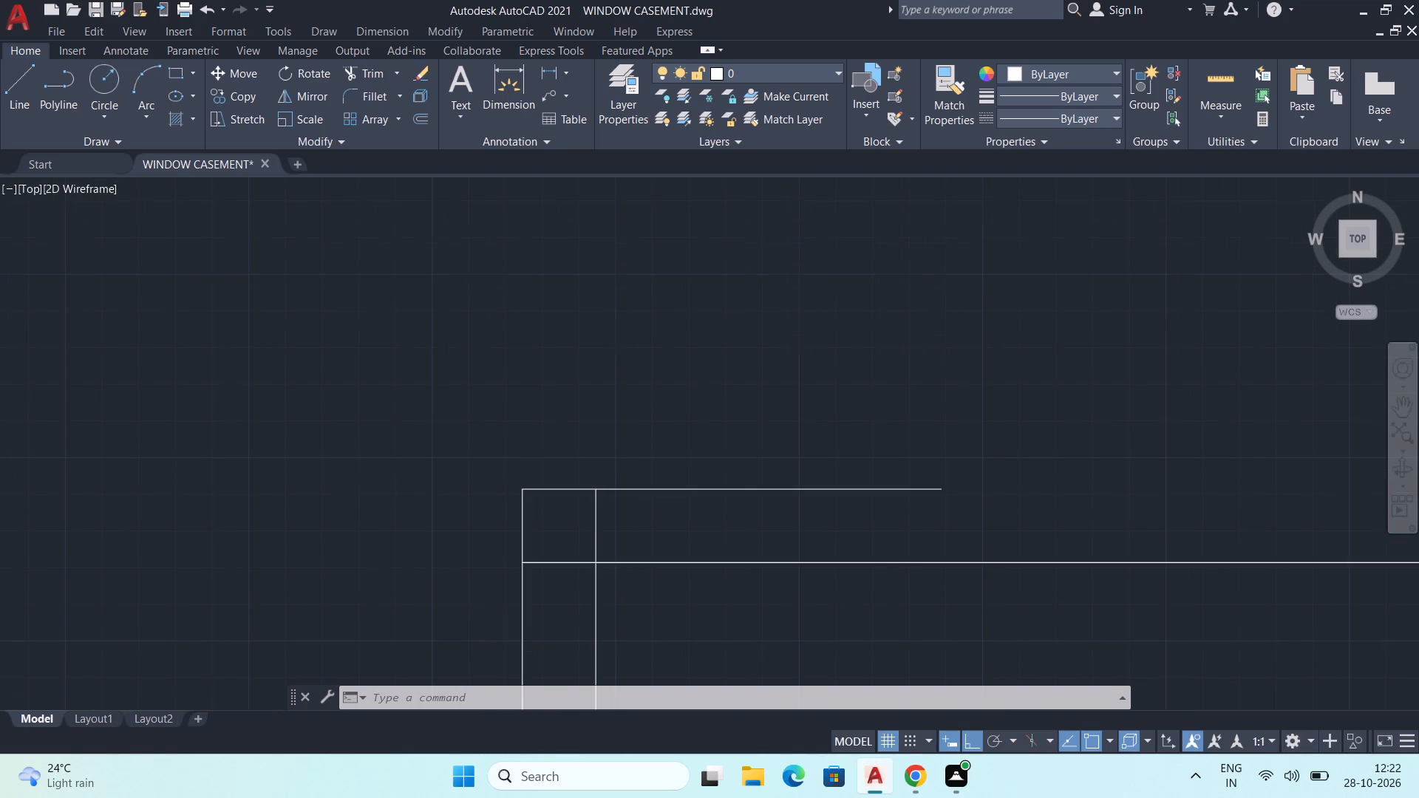
{"action": "middle_click_drag", "start_coordinate": [679, 511], "coordinate": [568, 417]}
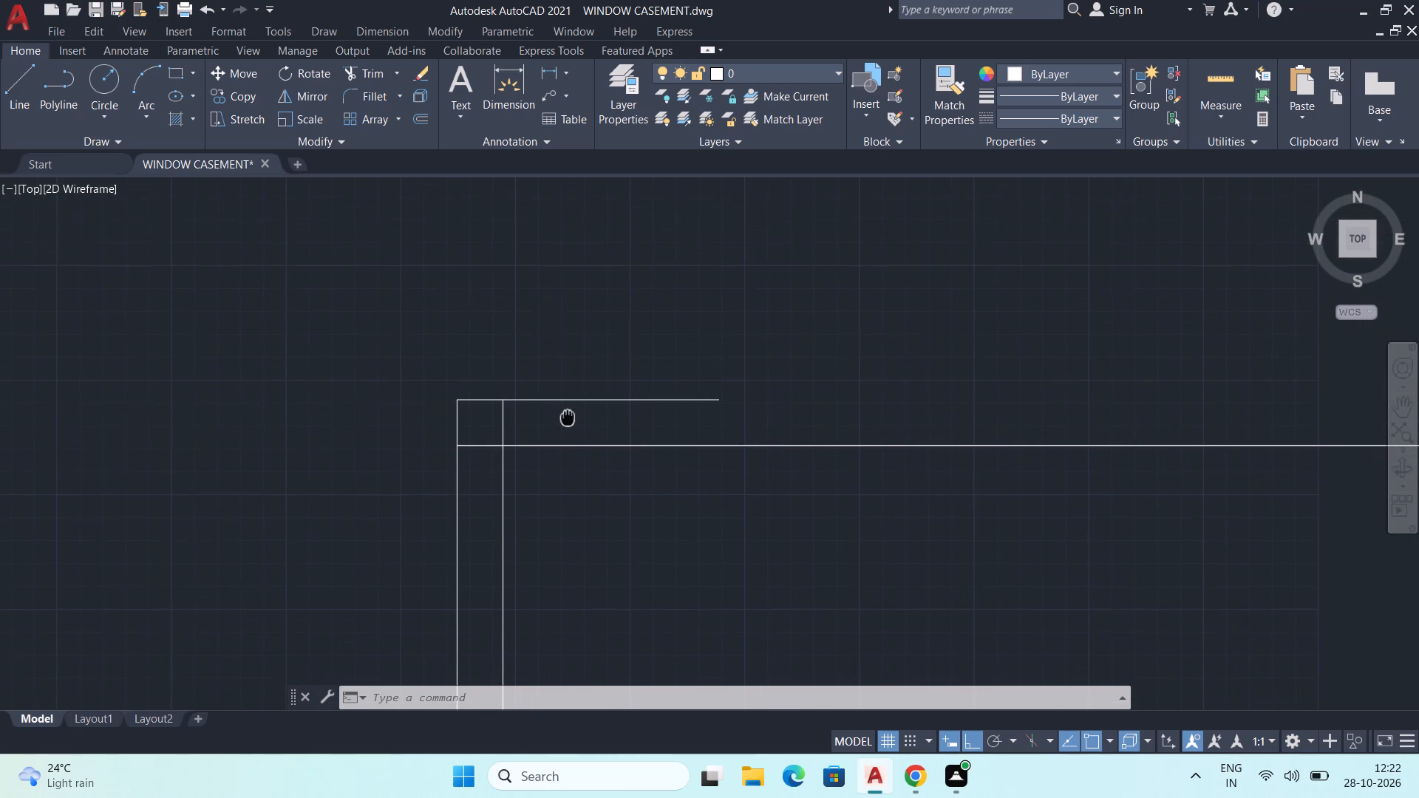
{"action": "middle_click_drag", "start_coordinate": [568, 417], "coordinate": [564, 414]}
{"action": "scroll", "coordinate": [578, 401], "scroll_direction": "down", "scroll_amount": 1}
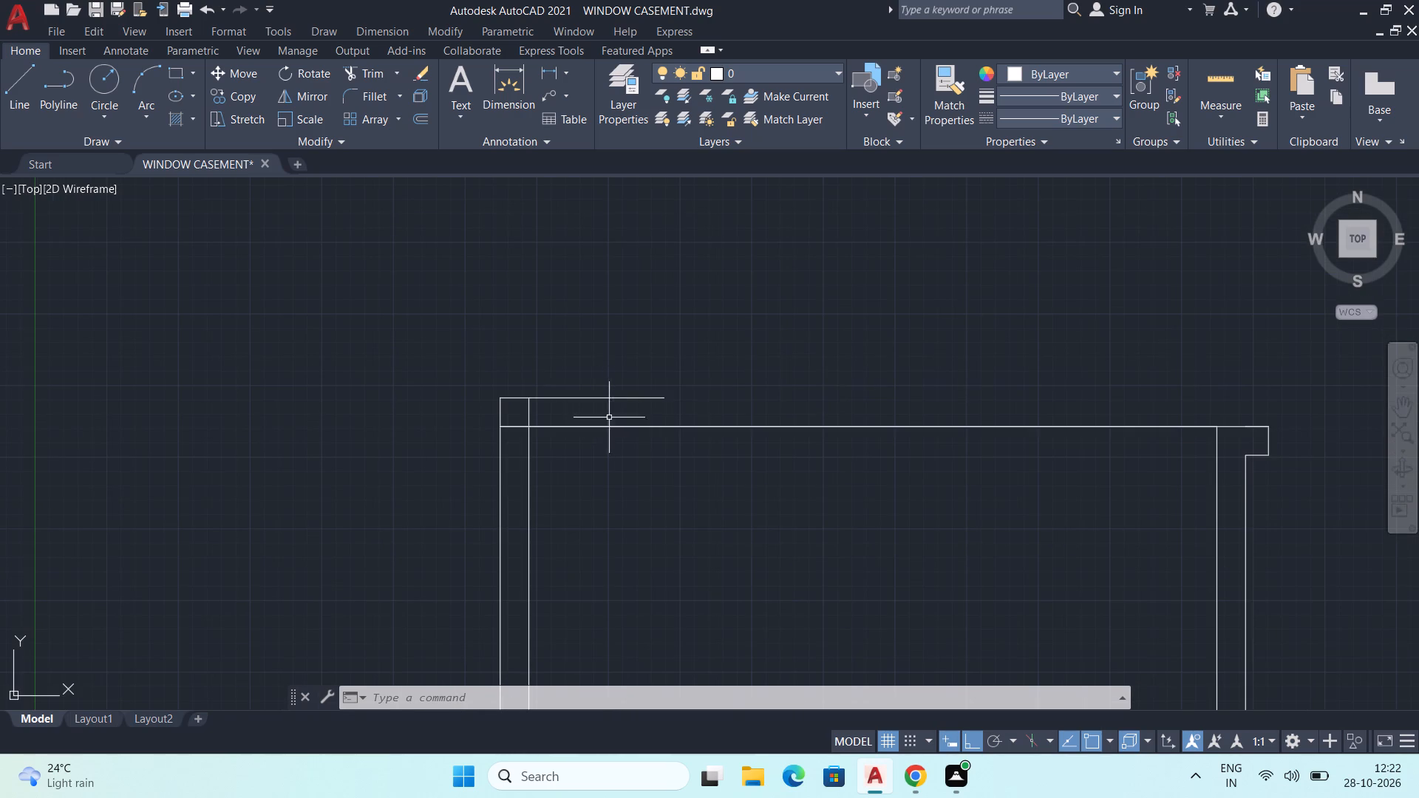
{"action": "middle_click_drag", "start_coordinate": [602, 449], "coordinate": [566, 444]}
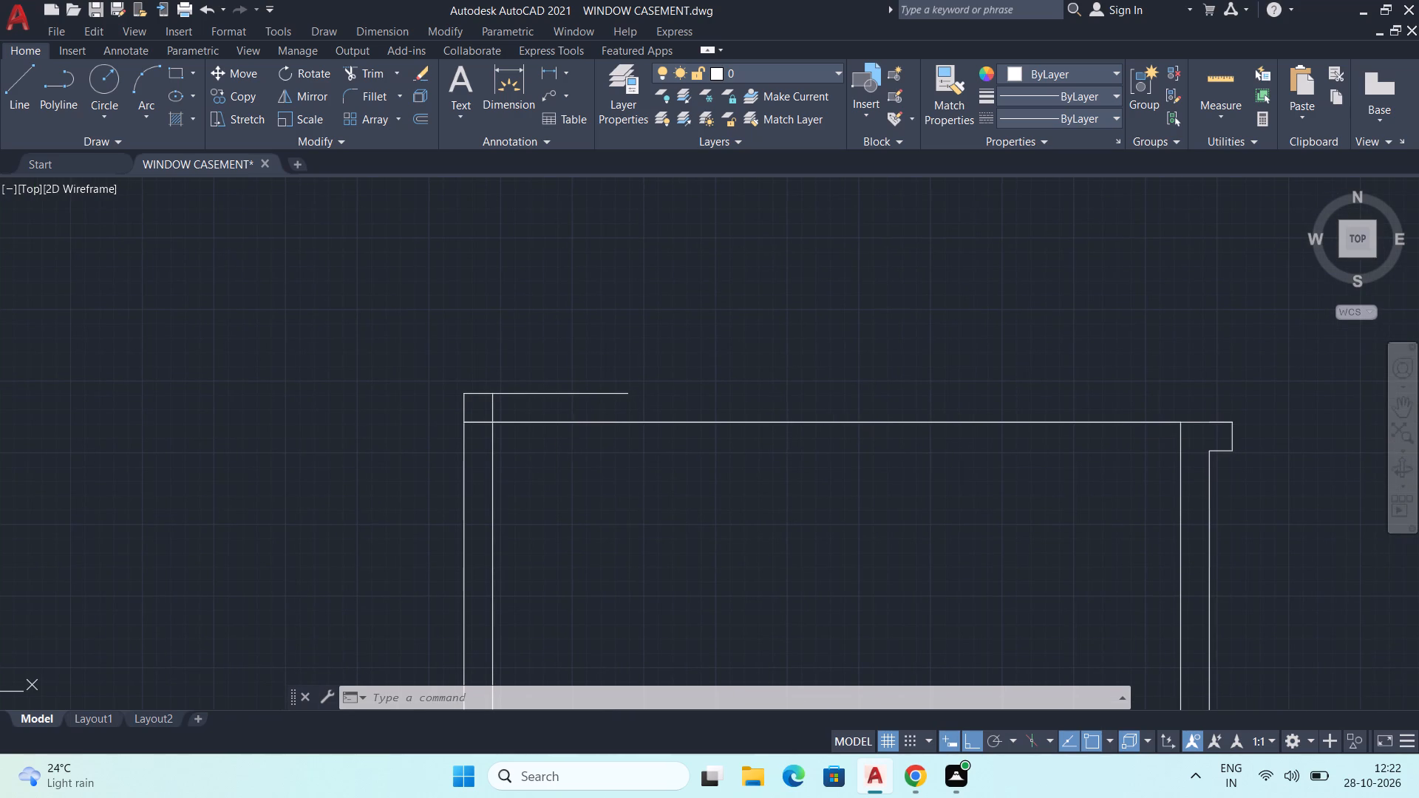
{"action": "scroll", "coordinate": [570, 443], "scroll_direction": "down", "scroll_amount": 1}
{"action": "middle_click_drag", "start_coordinate": [602, 460], "coordinate": [571, 406]}
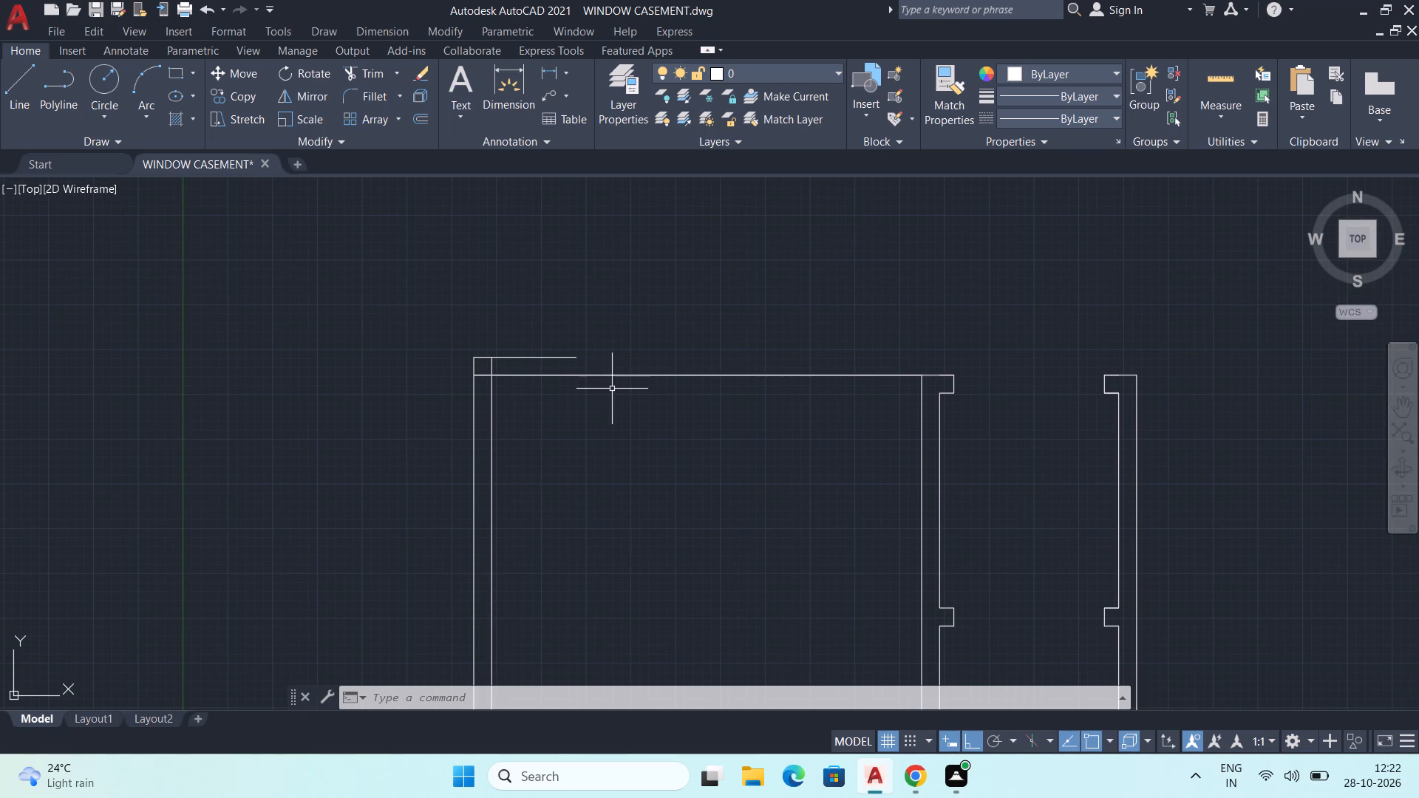
{"action": "scroll", "coordinate": [583, 382], "scroll_direction": "down", "scroll_amount": 1}
{"action": "middle_click_drag", "start_coordinate": [583, 384], "coordinate": [605, 415]}
{"action": "scroll", "coordinate": [552, 469], "scroll_direction": "up", "scroll_amount": 1}
{"action": "middle_click_drag", "start_coordinate": [554, 469], "coordinate": [568, 513]}
{"action": "middle_click_drag", "start_coordinate": [571, 497], "coordinate": [570, 517]}
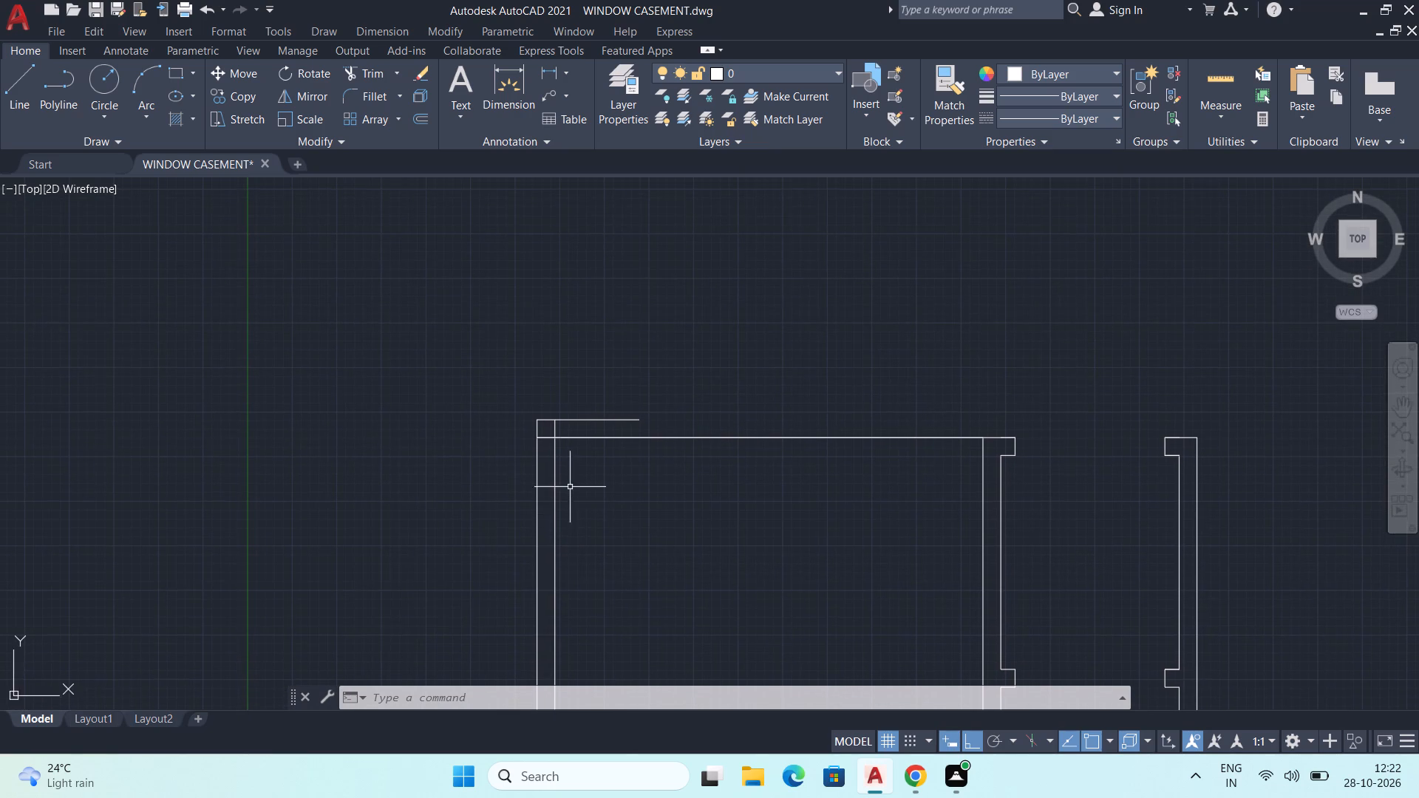
{"action": "scroll", "coordinate": [570, 487], "scroll_direction": "down", "scroll_amount": 1}
{"action": "middle_click_drag", "start_coordinate": [570, 487], "coordinate": [528, 434]}
{"action": "scroll", "coordinate": [544, 450], "scroll_direction": "up", "scroll_amount": 1}
{"action": "middle_click_drag", "start_coordinate": [548, 451], "coordinate": [515, 443]}
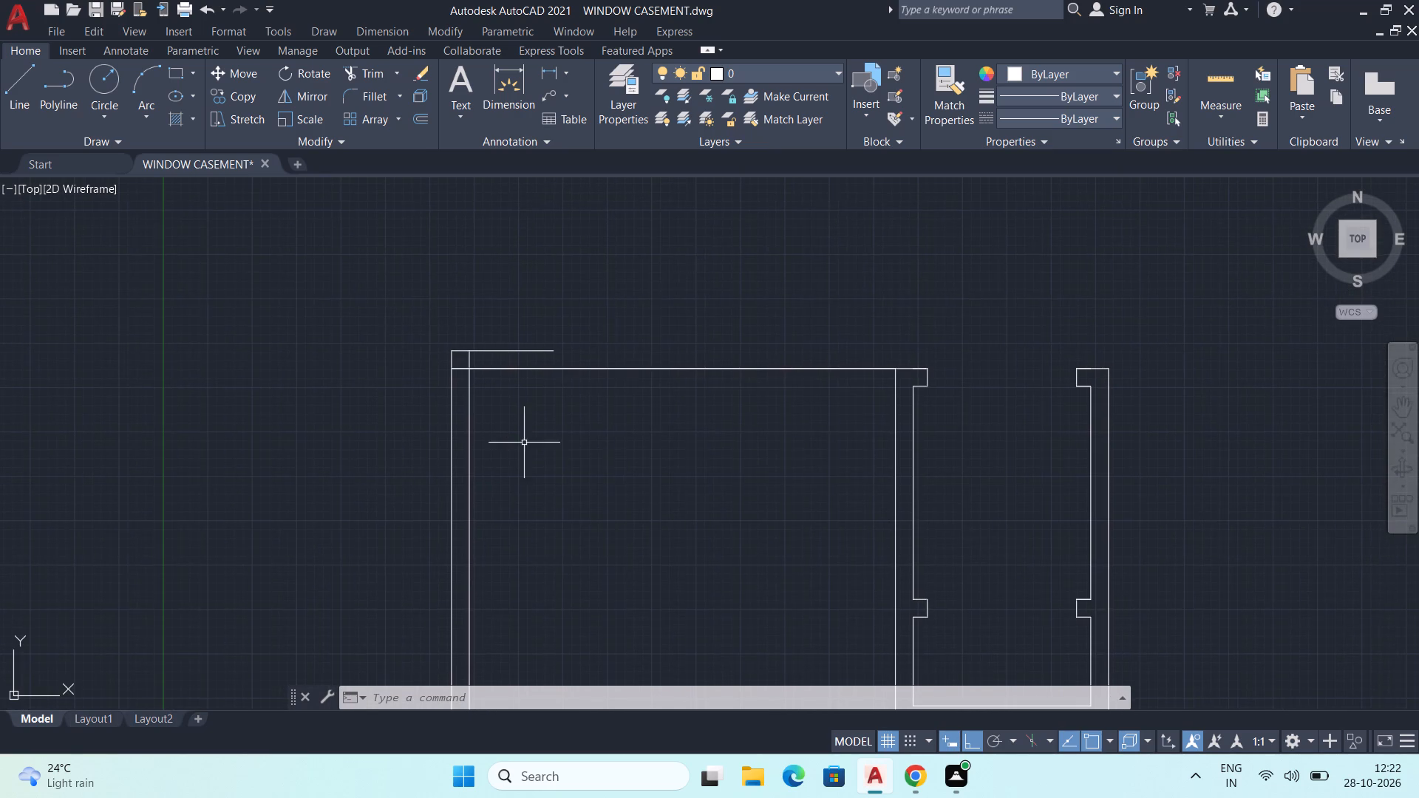
{"action": "middle_click_drag", "start_coordinate": [538, 460], "coordinate": [542, 488]}
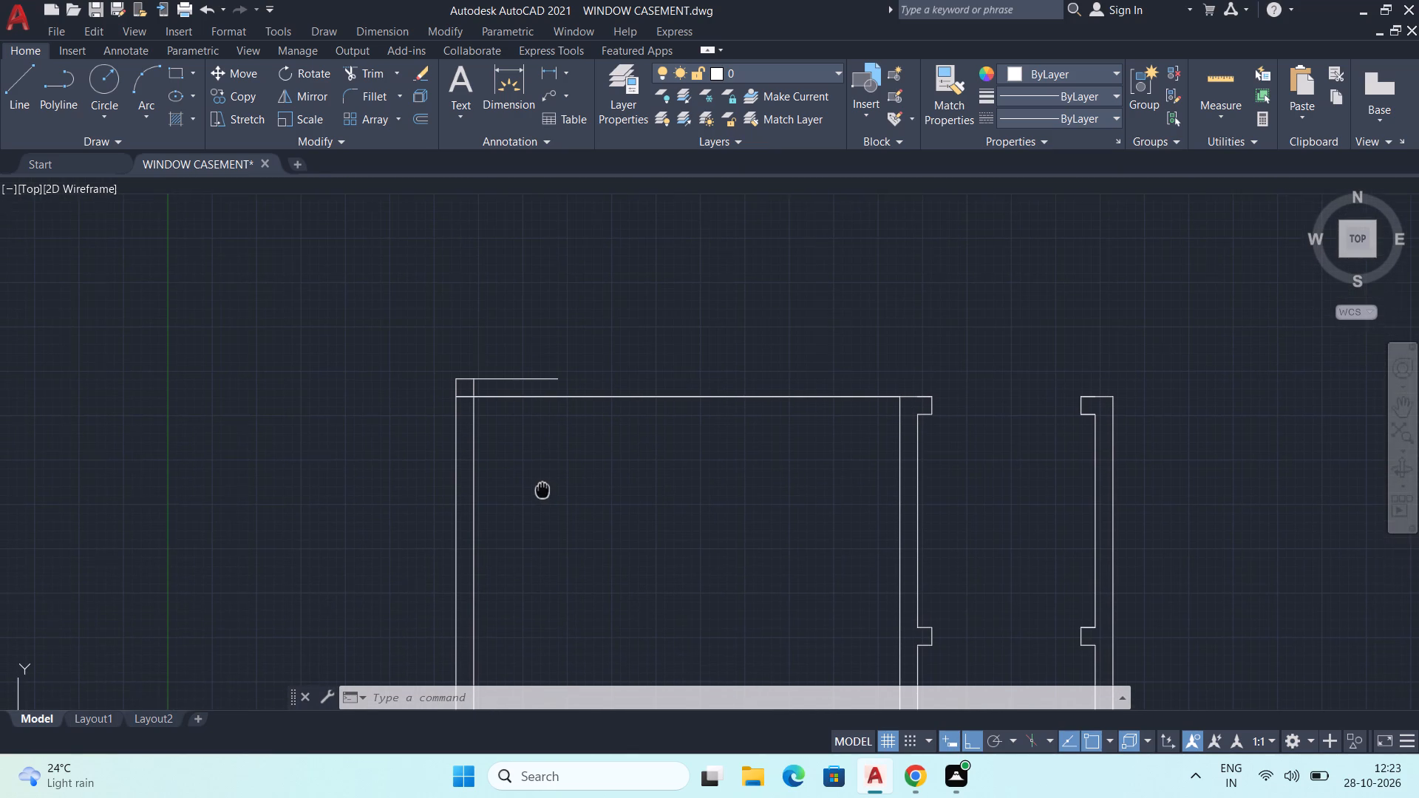
{"action": "middle_click_drag", "start_coordinate": [542, 488], "coordinate": [543, 495]}
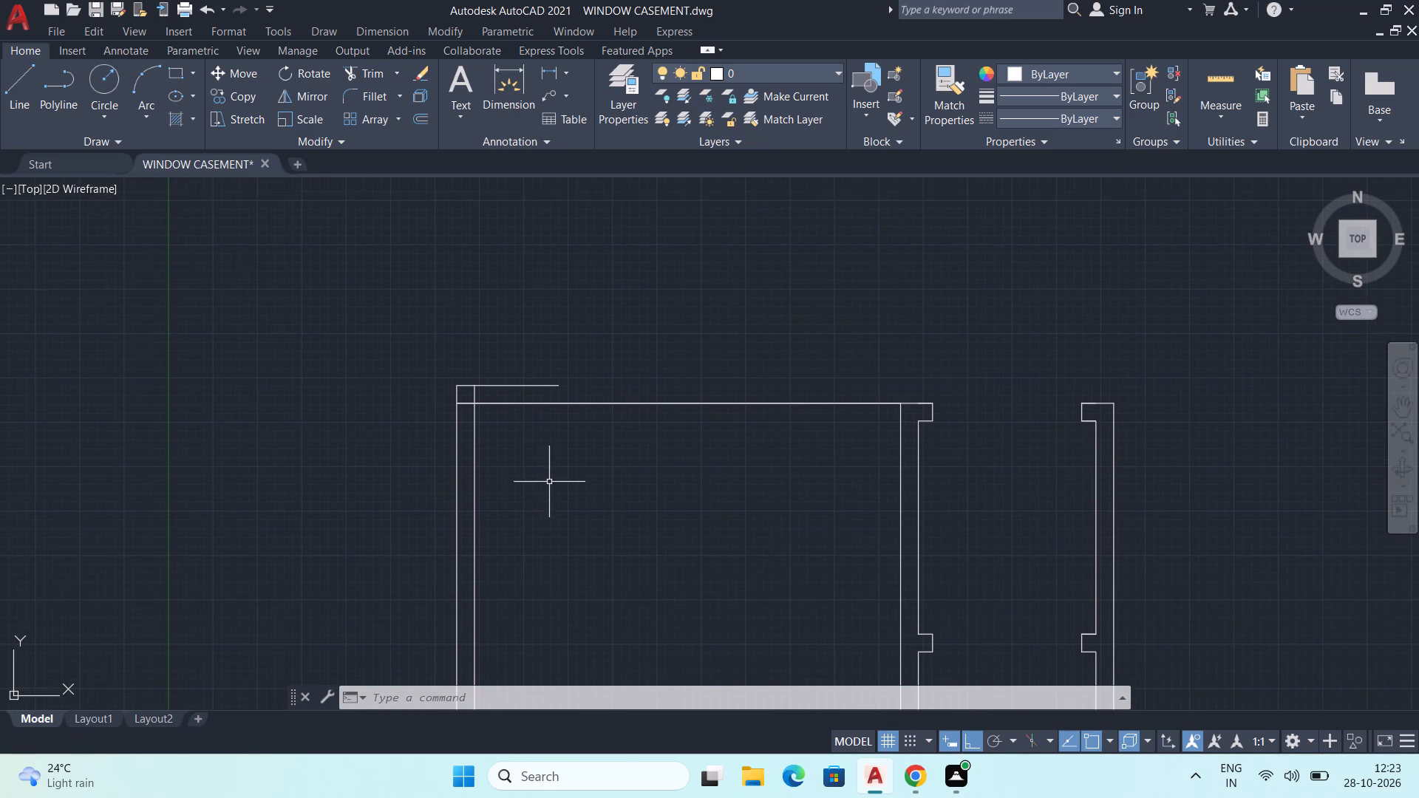
Shorten the left wall's top line back to the wall's inner face, then stretch its free end 1 mm inward past that face.
{"action": "middle_click_drag", "start_coordinate": [549, 482], "coordinate": [551, 511]}
{"action": "scroll", "coordinate": [531, 440], "scroll_direction": "up", "scroll_amount": 2}
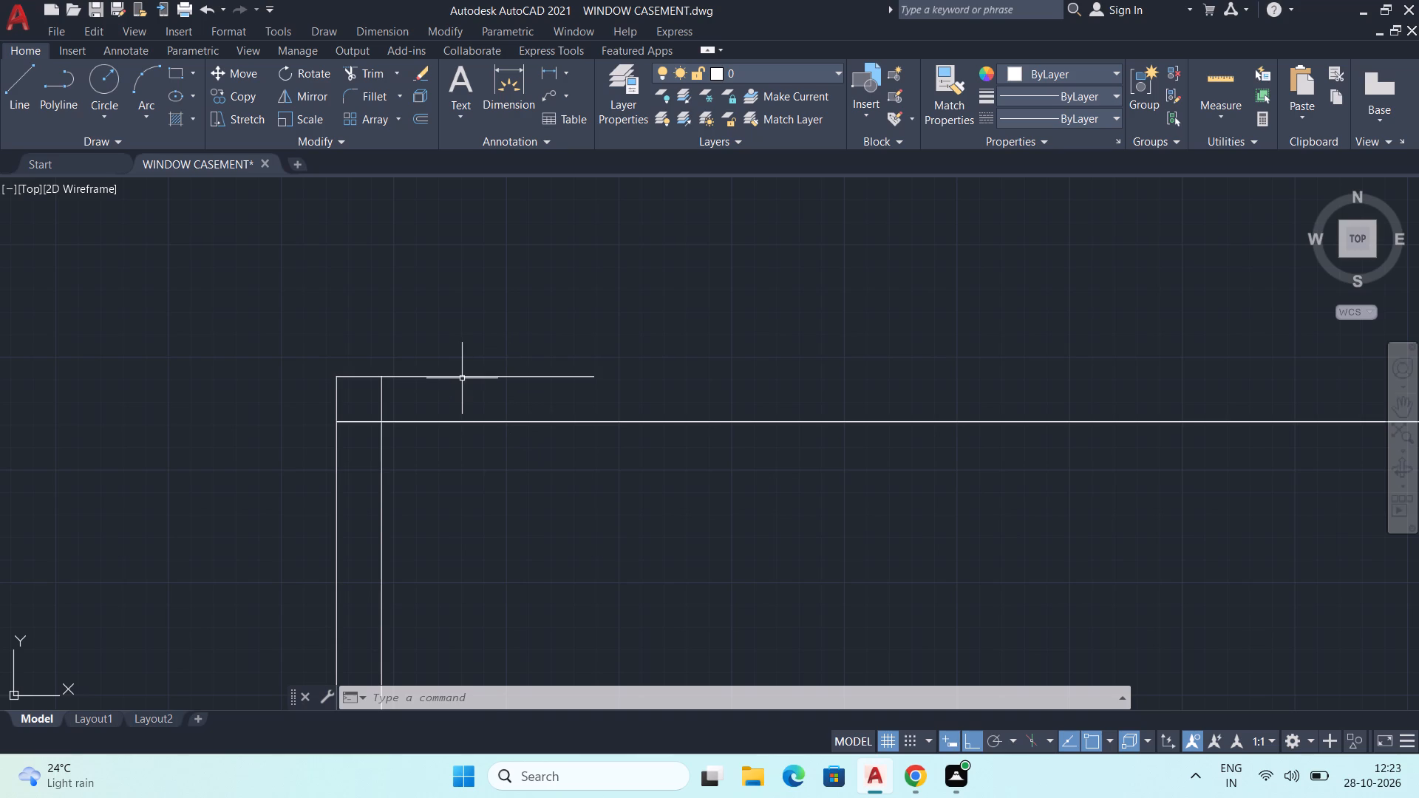
{"action": "left_click", "coordinate": [462, 378]}
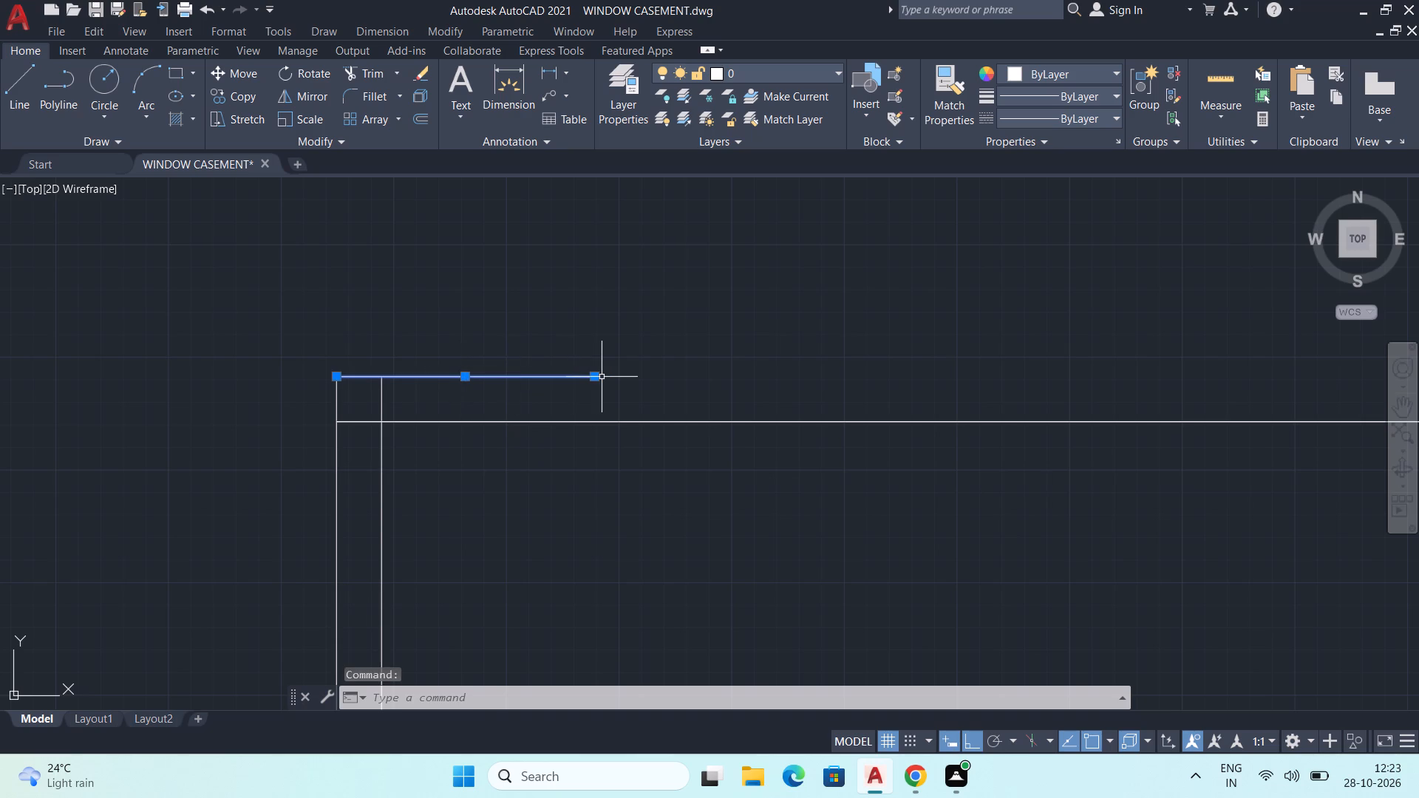
{"action": "left_click", "coordinate": [596, 377]}
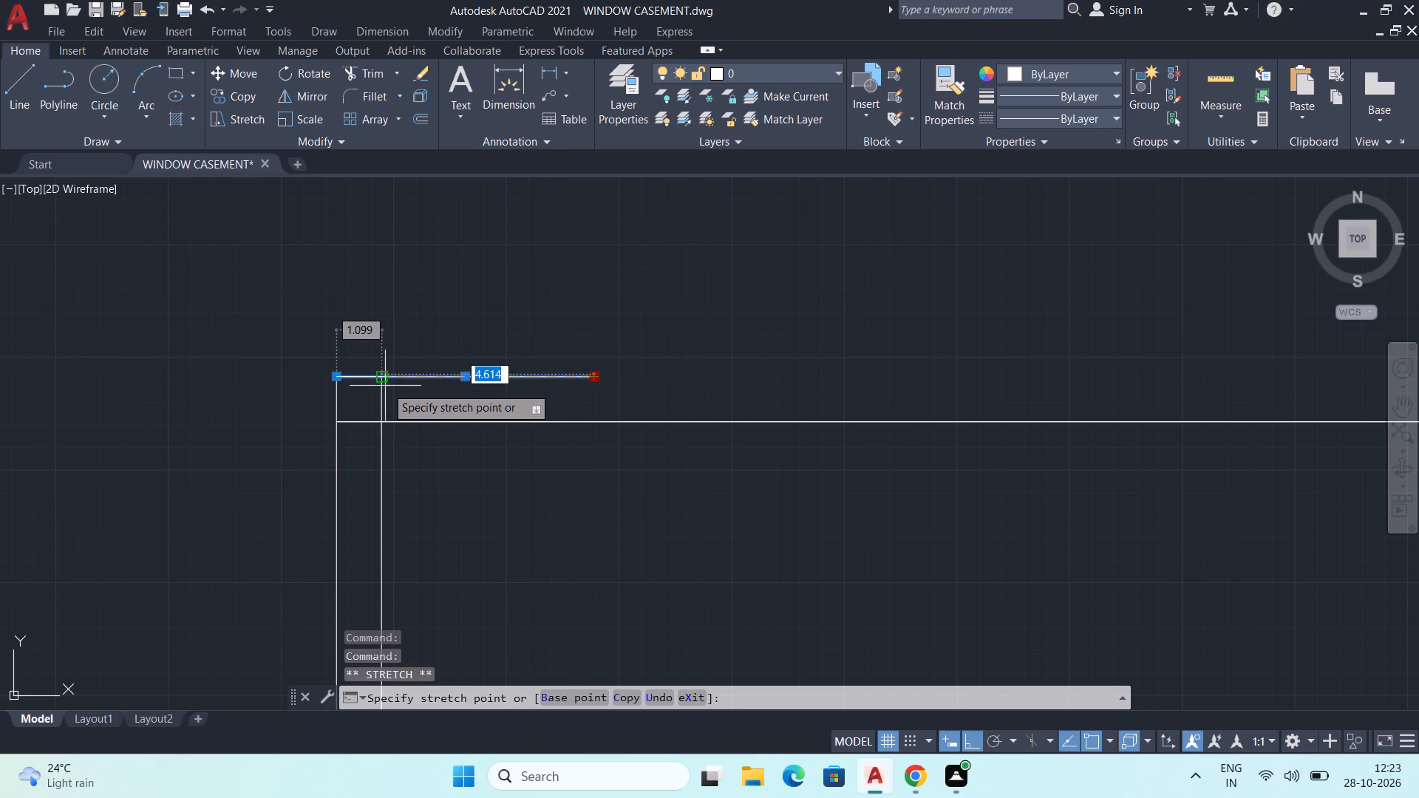
{"action": "left_click", "coordinate": [381, 378]}
{"action": "scroll", "coordinate": [403, 378], "scroll_direction": "up", "scroll_amount": 2}
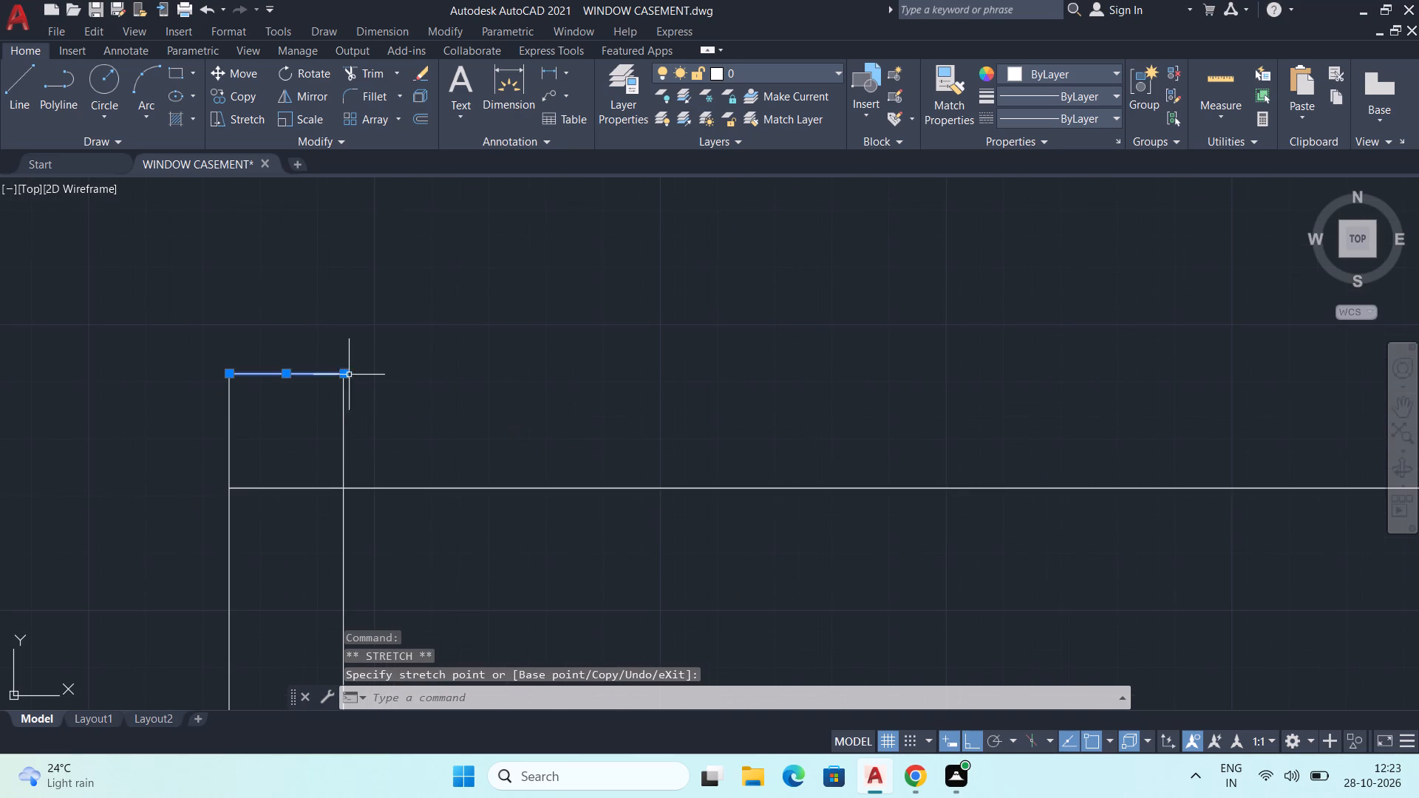
{"action": "left_click", "coordinate": [340, 378]}
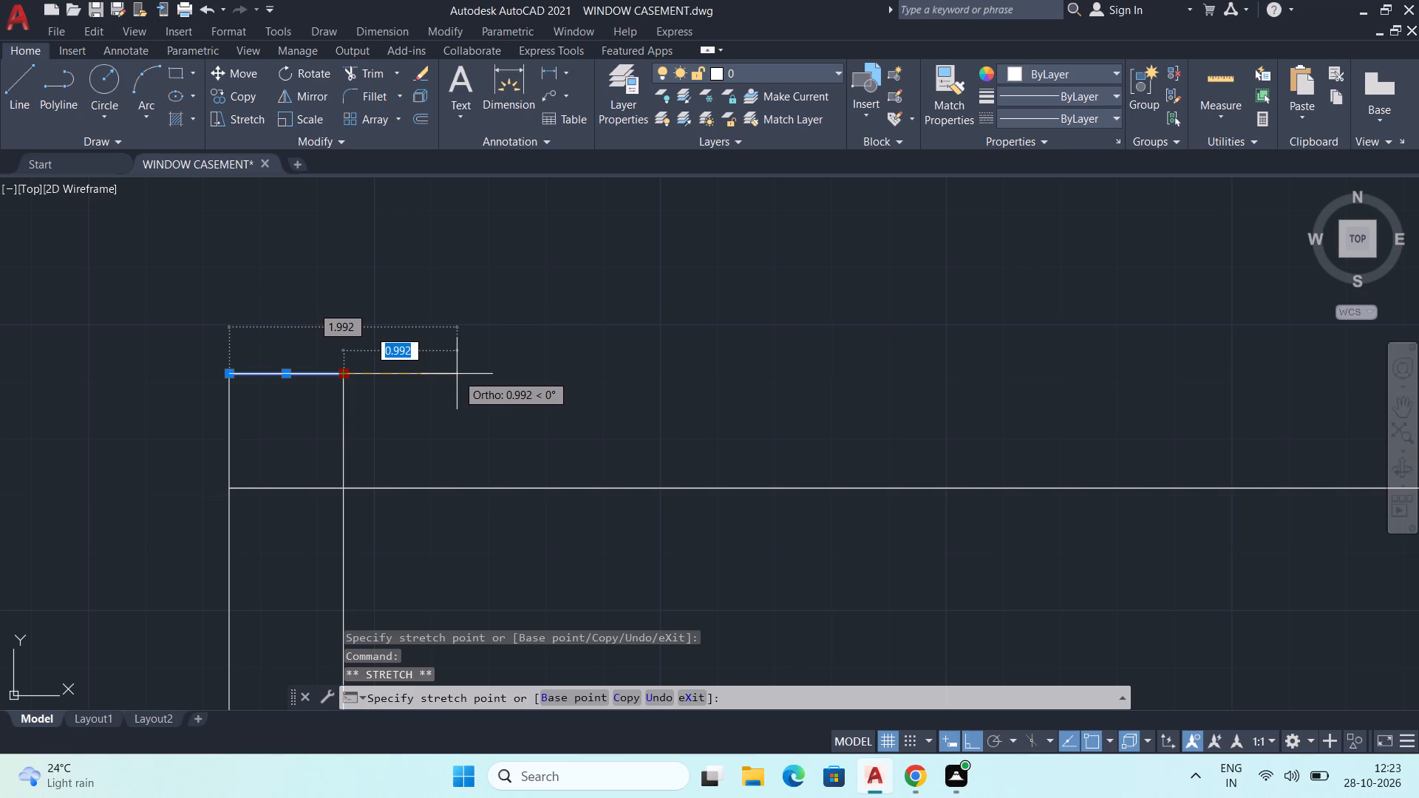
{"action": "key", "text": "1"}
{"action": "key", "text": "Return"}
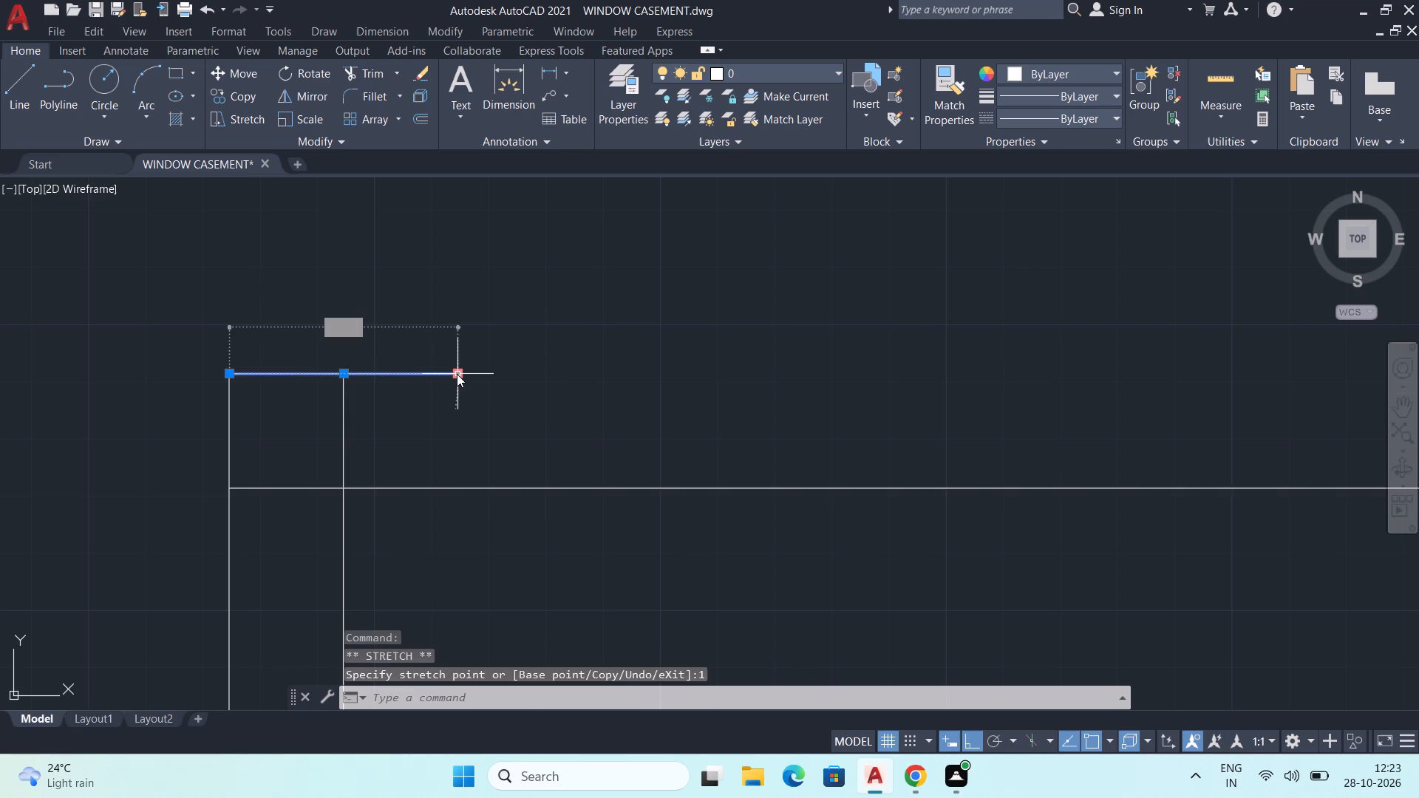
{"action": "key", "text": "Escape"}
{"action": "scroll", "coordinate": [481, 426], "scroll_direction": "down", "scroll_amount": 1}
{"action": "key", "text": "Escape"}
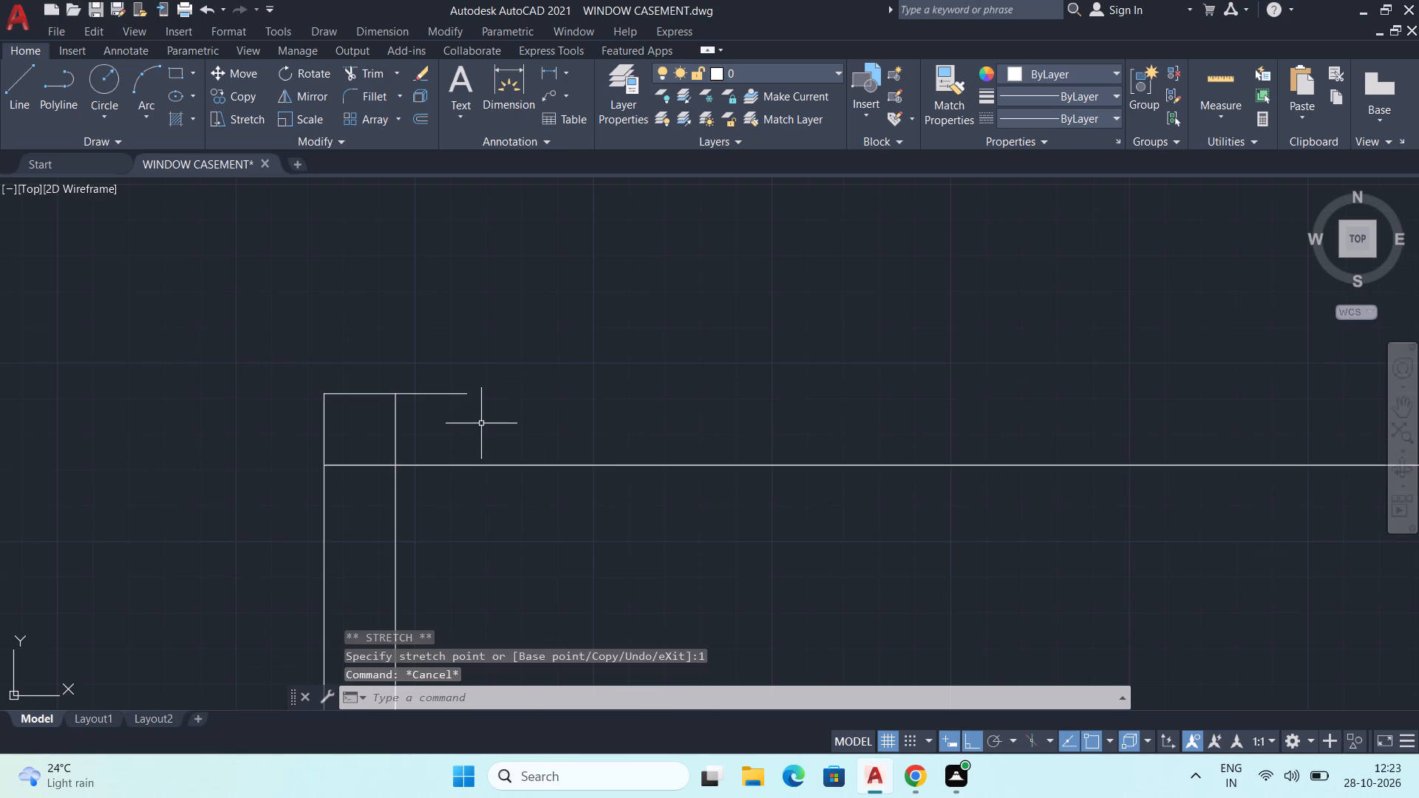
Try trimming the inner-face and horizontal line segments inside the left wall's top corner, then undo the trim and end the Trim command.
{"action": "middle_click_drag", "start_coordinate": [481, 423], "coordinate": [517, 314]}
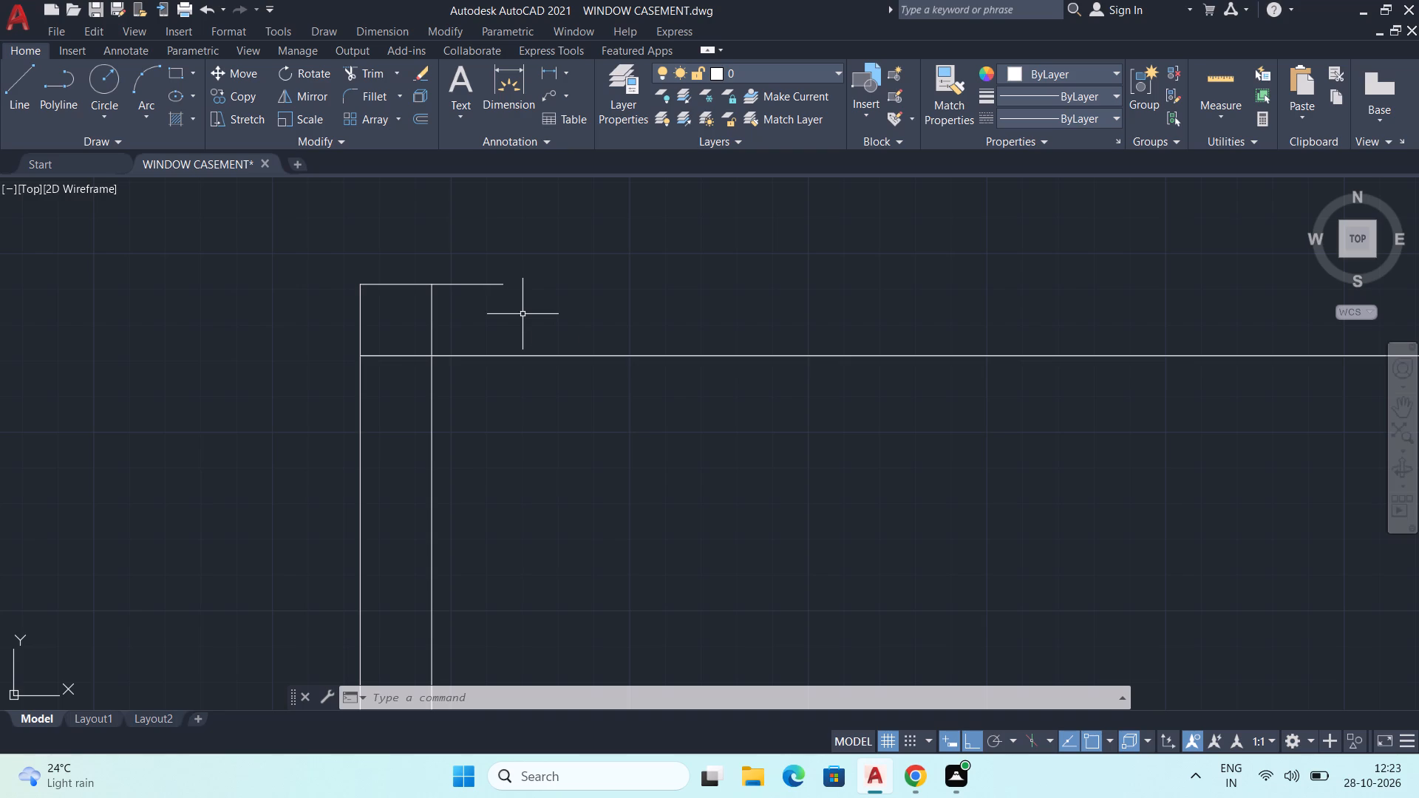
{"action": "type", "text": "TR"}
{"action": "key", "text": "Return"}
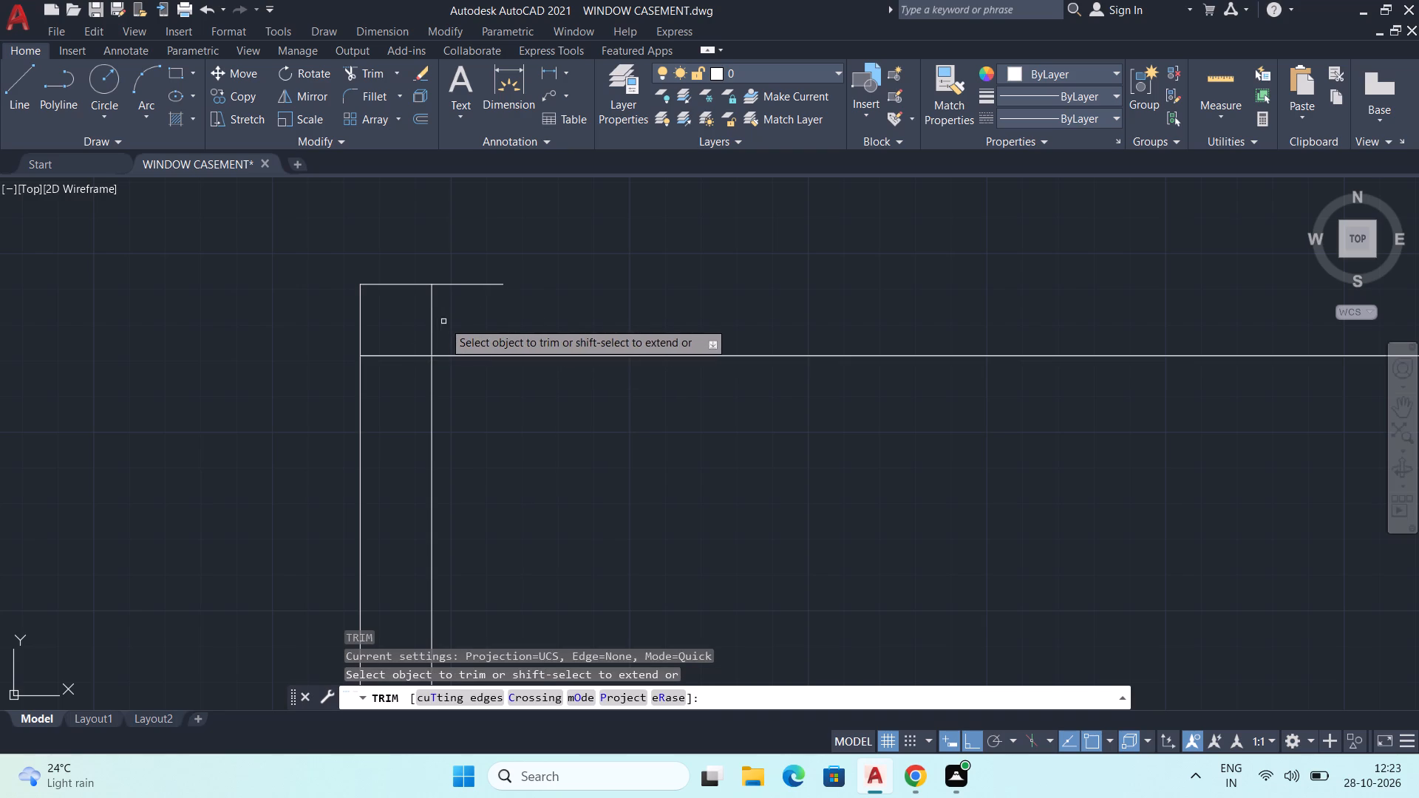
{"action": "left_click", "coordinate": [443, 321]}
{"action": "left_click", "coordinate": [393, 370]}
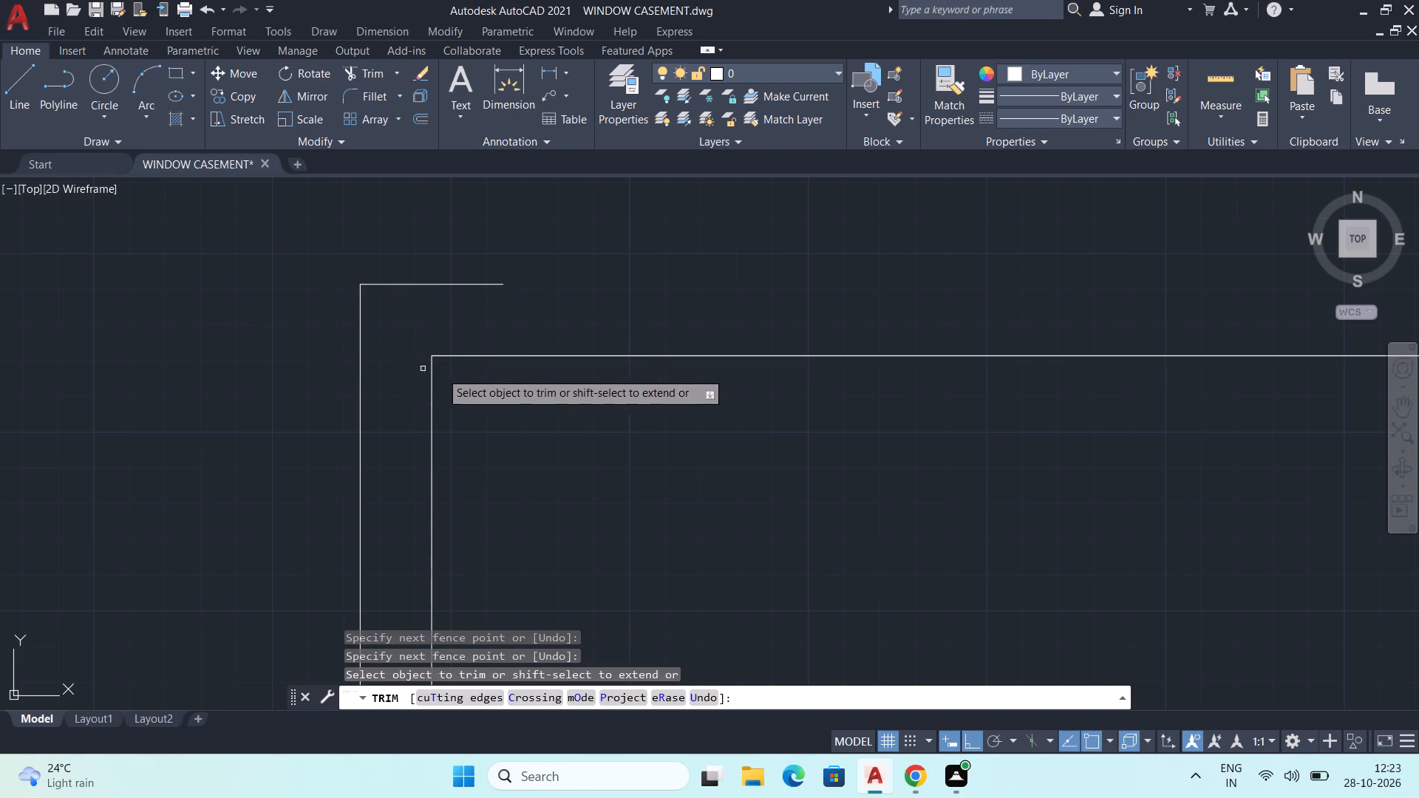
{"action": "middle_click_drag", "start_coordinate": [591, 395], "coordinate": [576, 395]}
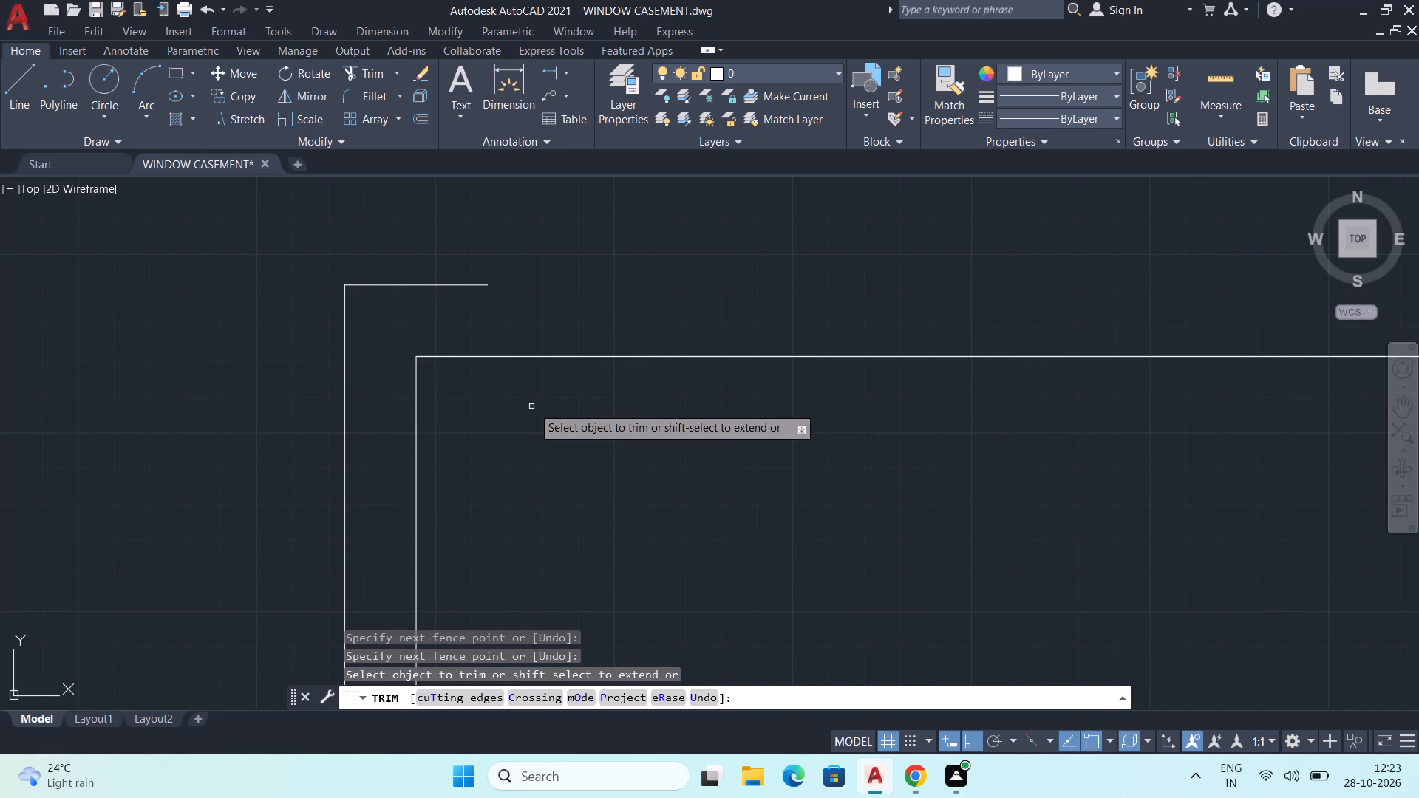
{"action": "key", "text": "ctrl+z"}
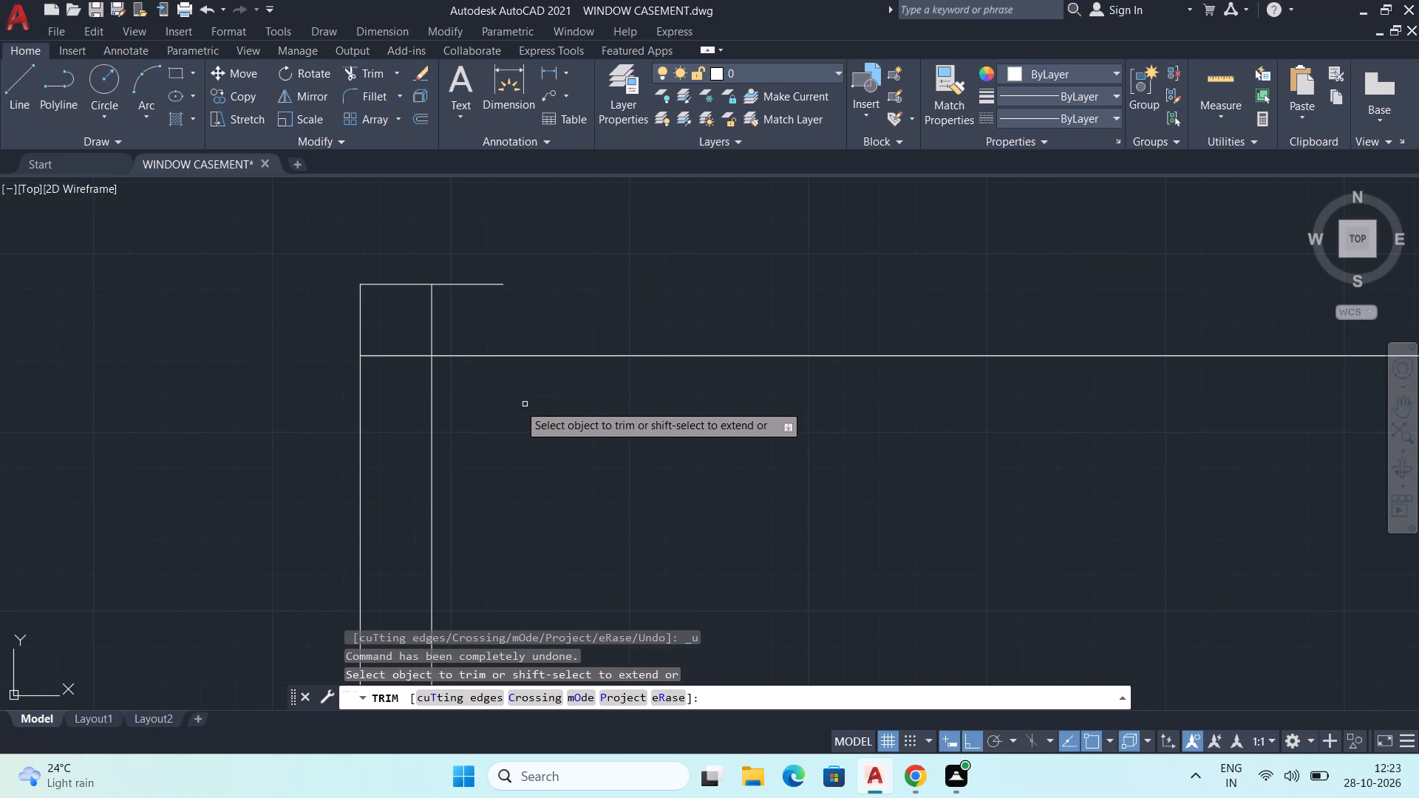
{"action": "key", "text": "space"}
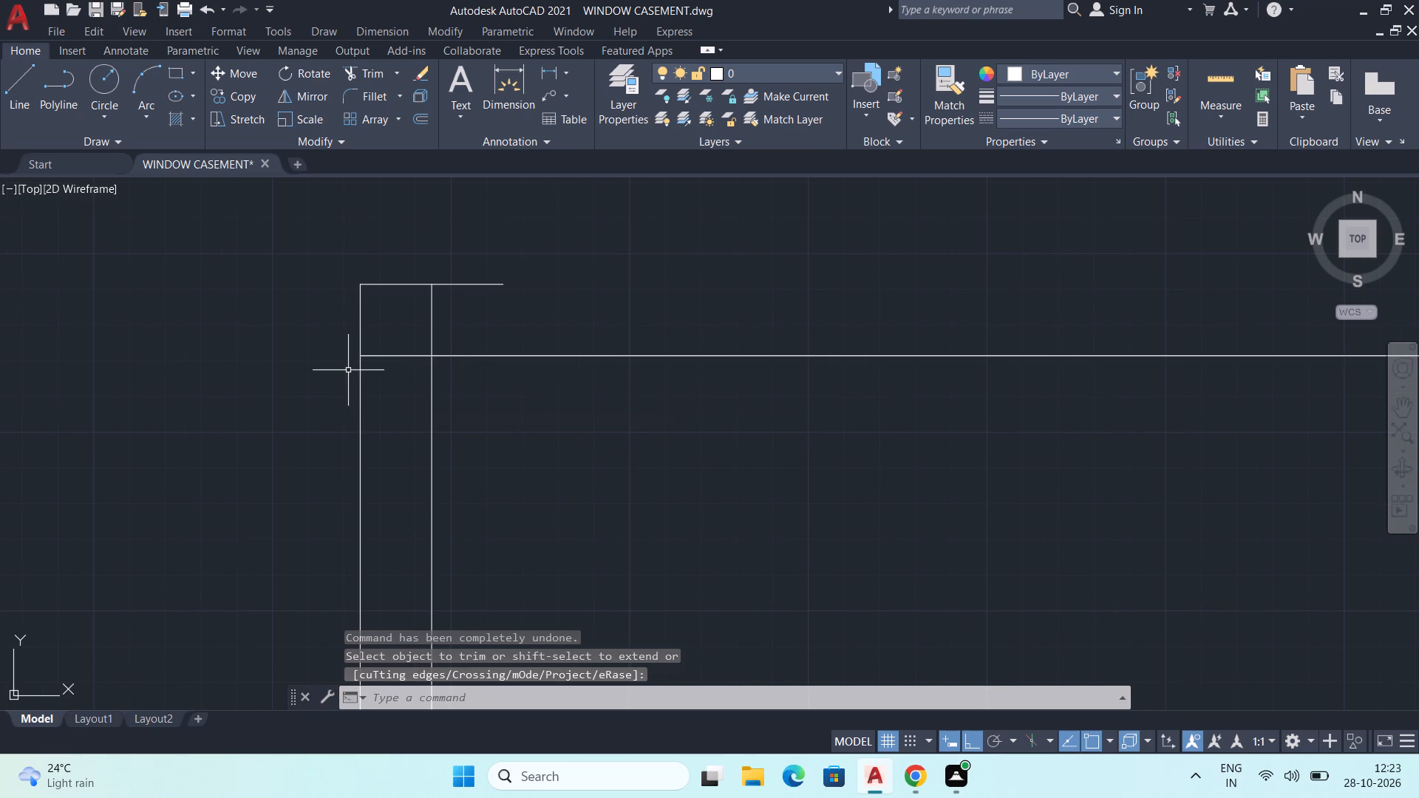
Draw a diagonal line across the left wall's top corner, from the horizontal line's outer-face end to the inner face's top end.
{"action": "key", "text": "l"}
{"action": "key", "text": "Return"}
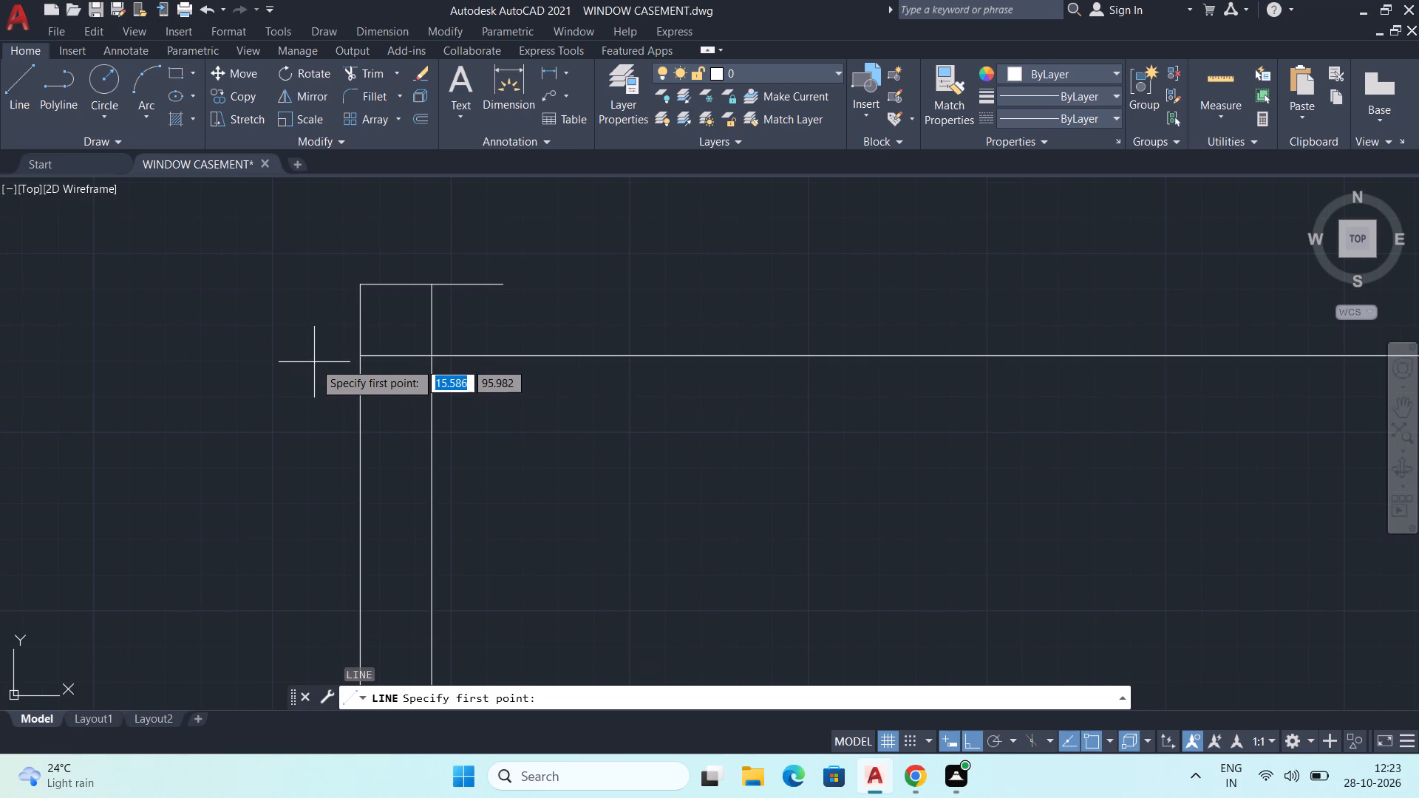
{"action": "left_click", "coordinate": [358, 356]}
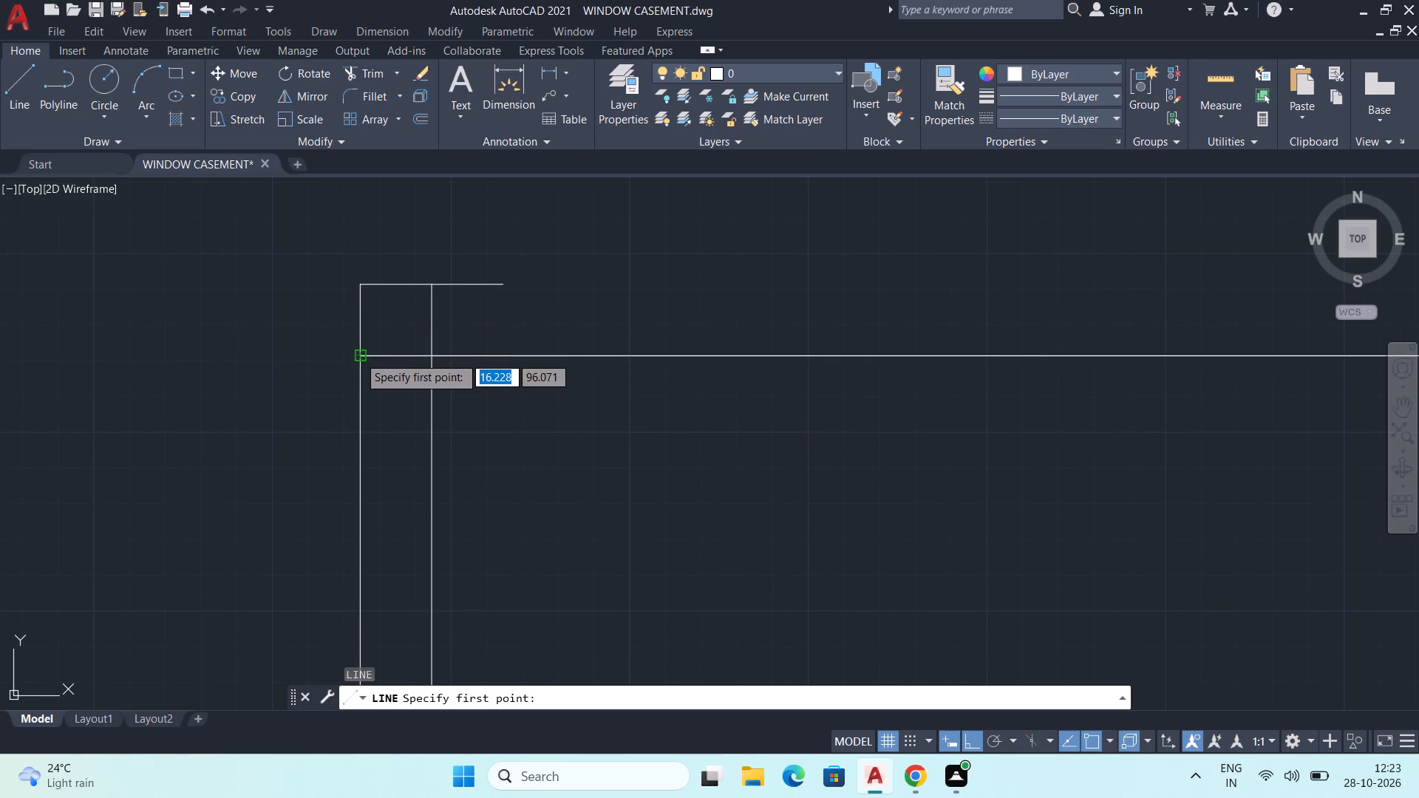
{"action": "left_click", "coordinate": [432, 281]}
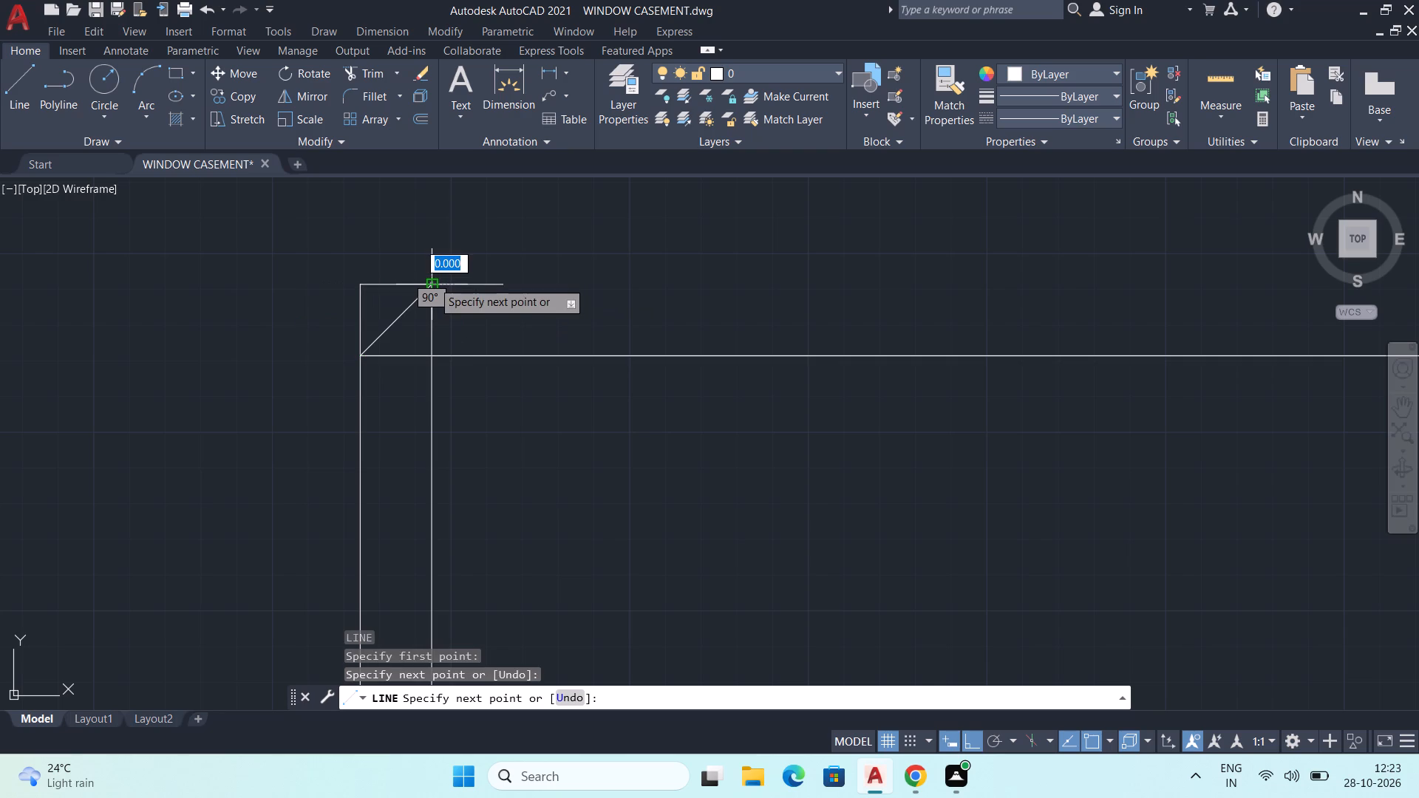
{"action": "key", "text": "Escape"}
Trim the outer-face and top-line segments outside the diagonal to leave a chamfered corner on the left wall.
{"action": "type", "text": "TR"}
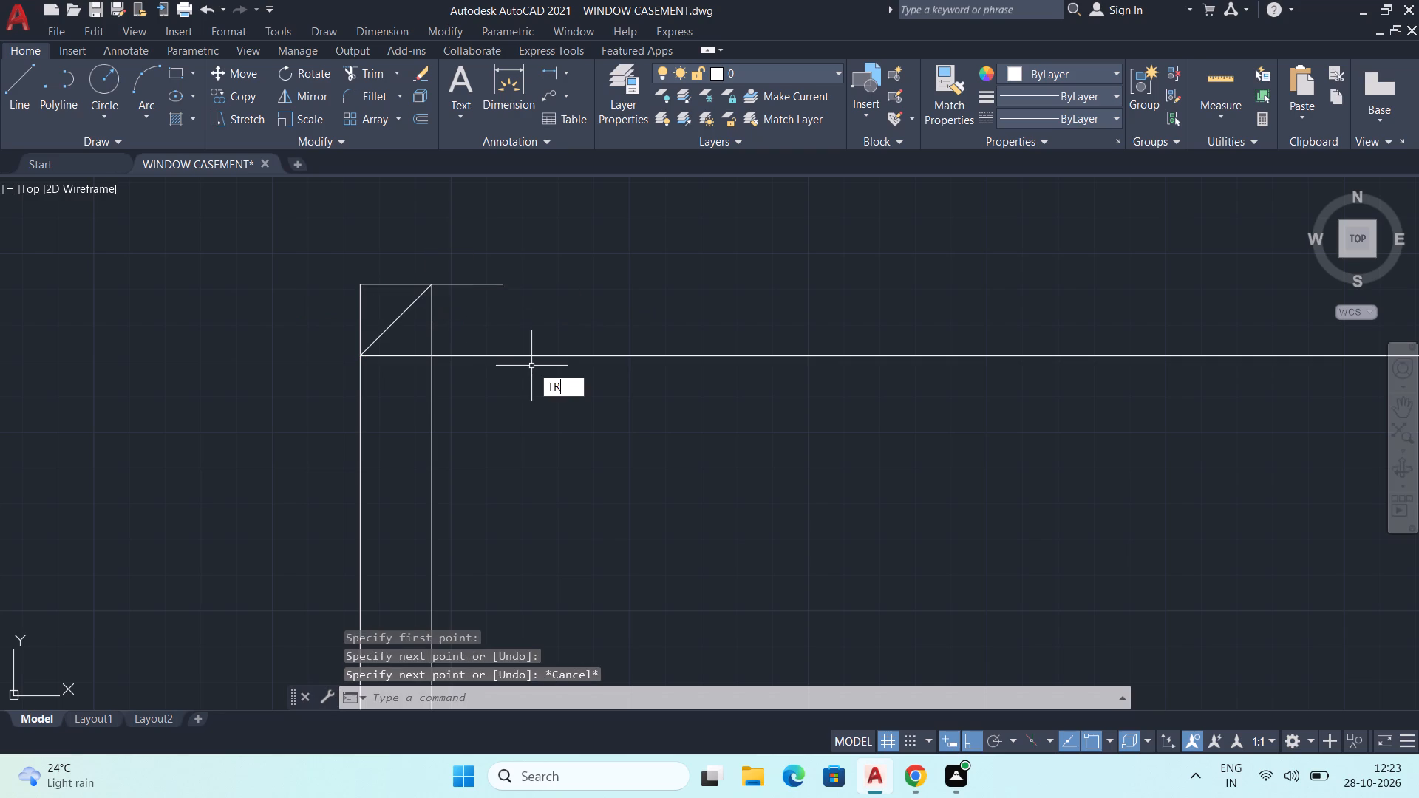
{"action": "key", "text": "Return"}
{"action": "scroll", "coordinate": [542, 358], "scroll_direction": "down", "scroll_amount": 5}
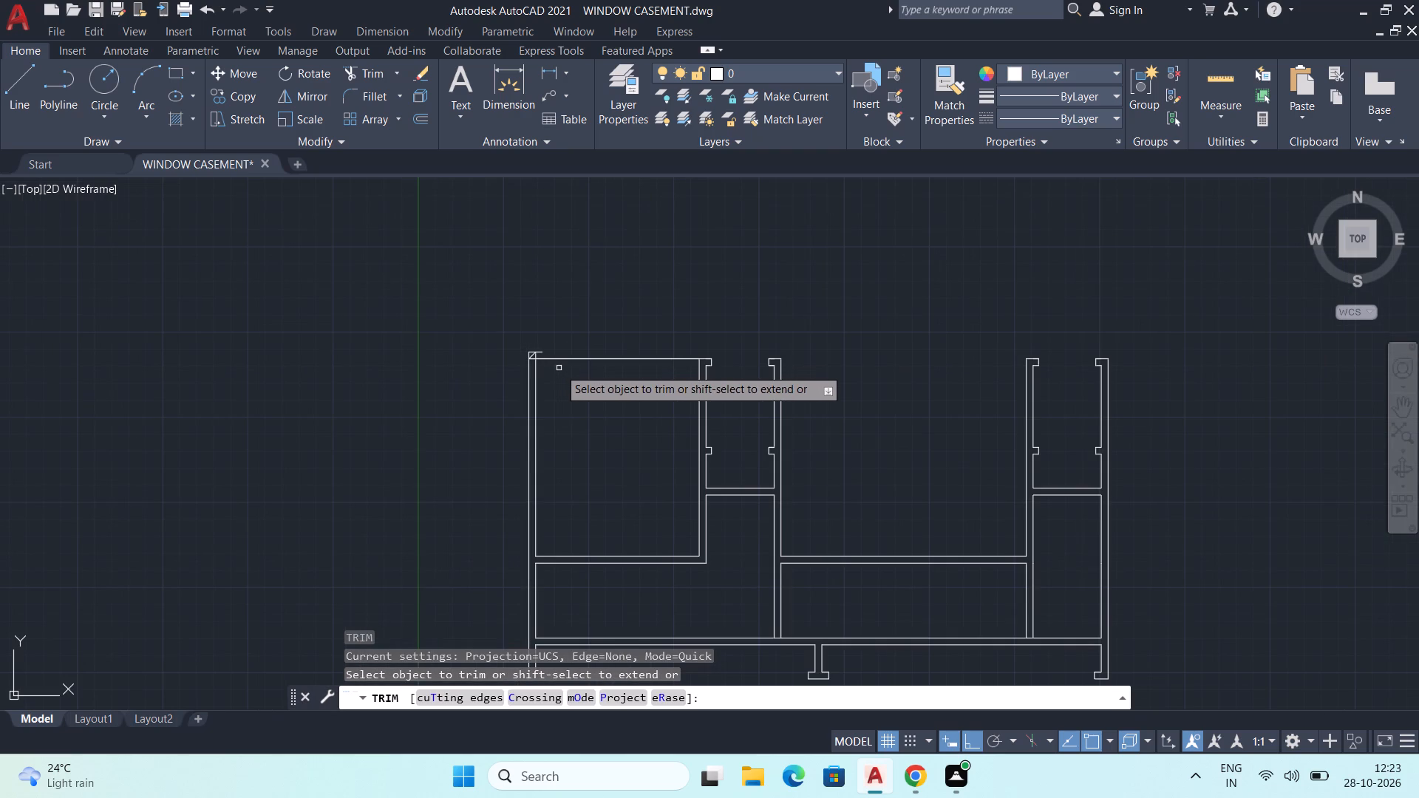
{"action": "scroll", "coordinate": [510, 353], "scroll_direction": "up", "scroll_amount": 5}
{"action": "scroll", "coordinate": [690, 405], "scroll_direction": "up", "scroll_amount": 2}
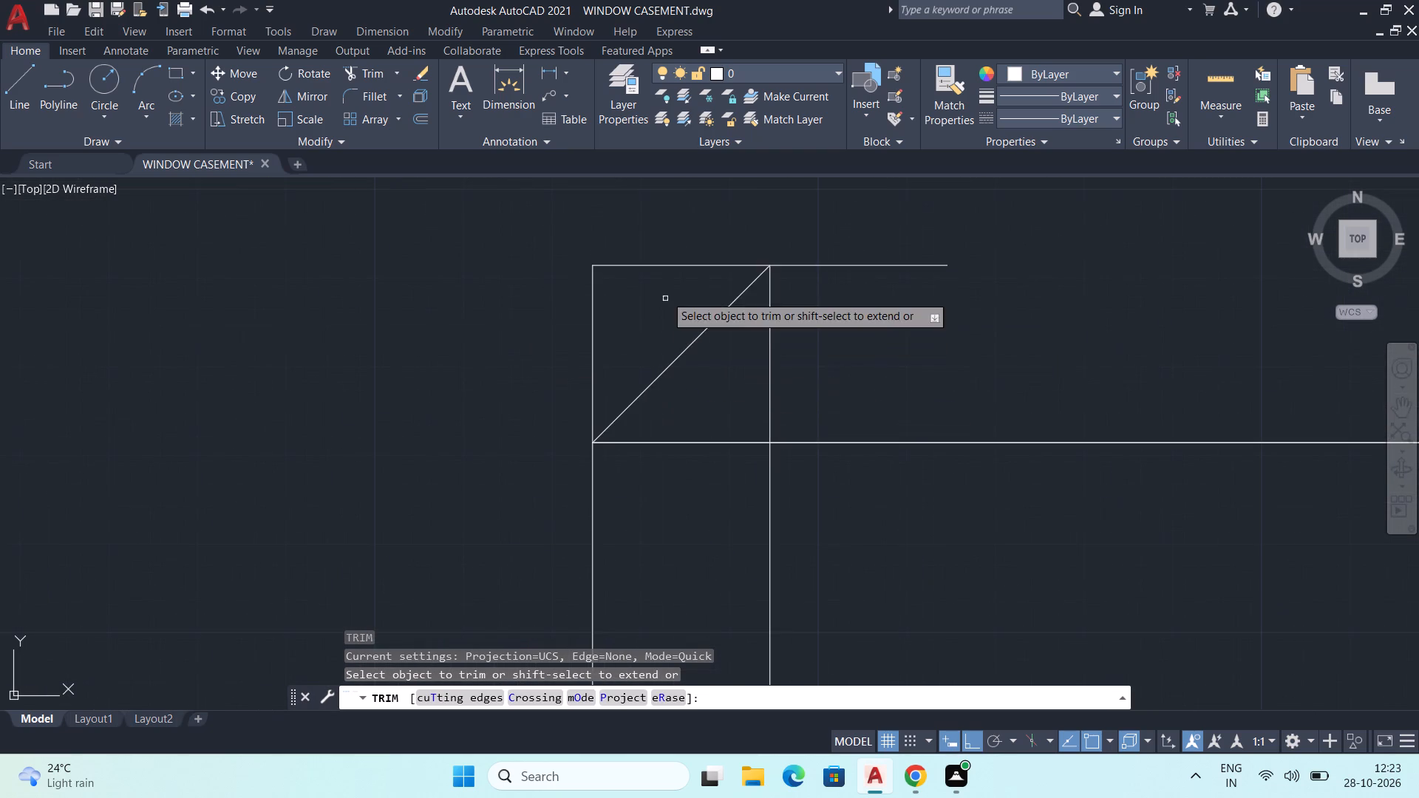
{"action": "left_click", "coordinate": [663, 253]}
{"action": "left_click", "coordinate": [583, 335]}
Trim the inner-face and horizontal line stubs beneath the diagonal, leaving a square inner corner on the left wall.
{"action": "middle_click_drag", "start_coordinate": [846, 383], "coordinate": [636, 338]}
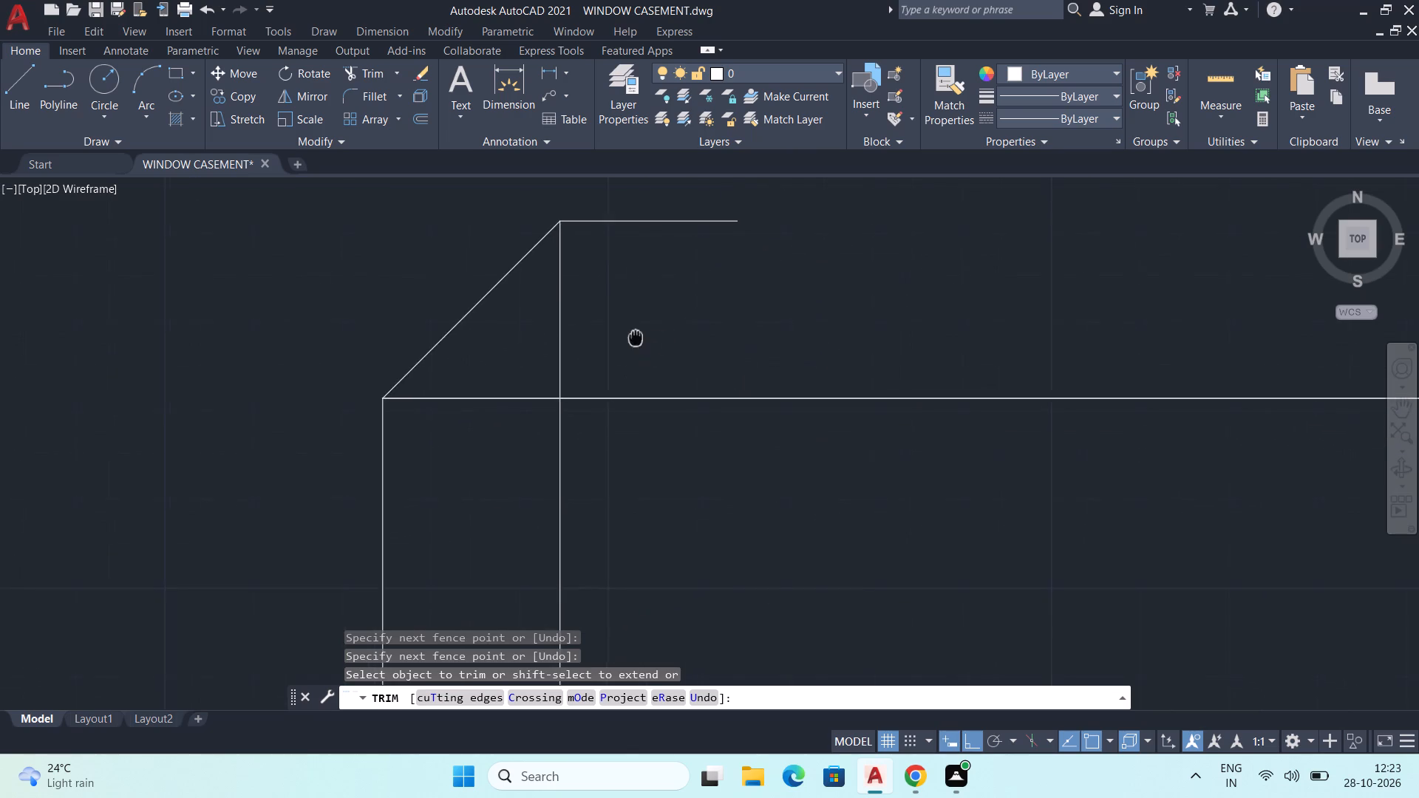
{"action": "middle_click_drag", "start_coordinate": [636, 338], "coordinate": [594, 323]}
{"action": "scroll", "coordinate": [608, 321], "scroll_direction": "up", "scroll_amount": 1}
{"action": "left_click", "coordinate": [474, 277]}
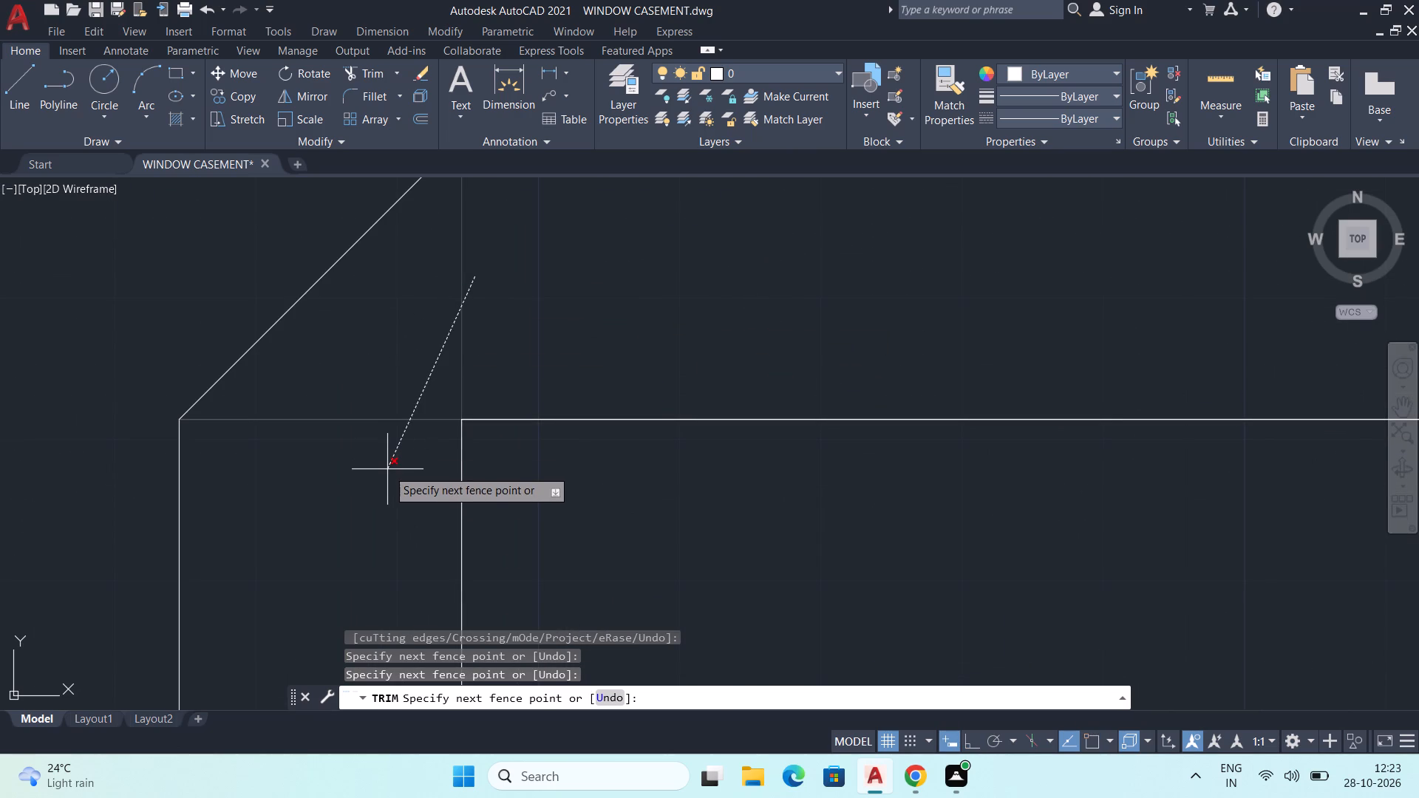
{"action": "left_click", "coordinate": [387, 469]}
{"action": "scroll", "coordinate": [528, 355], "scroll_direction": "down", "scroll_amount": 1}
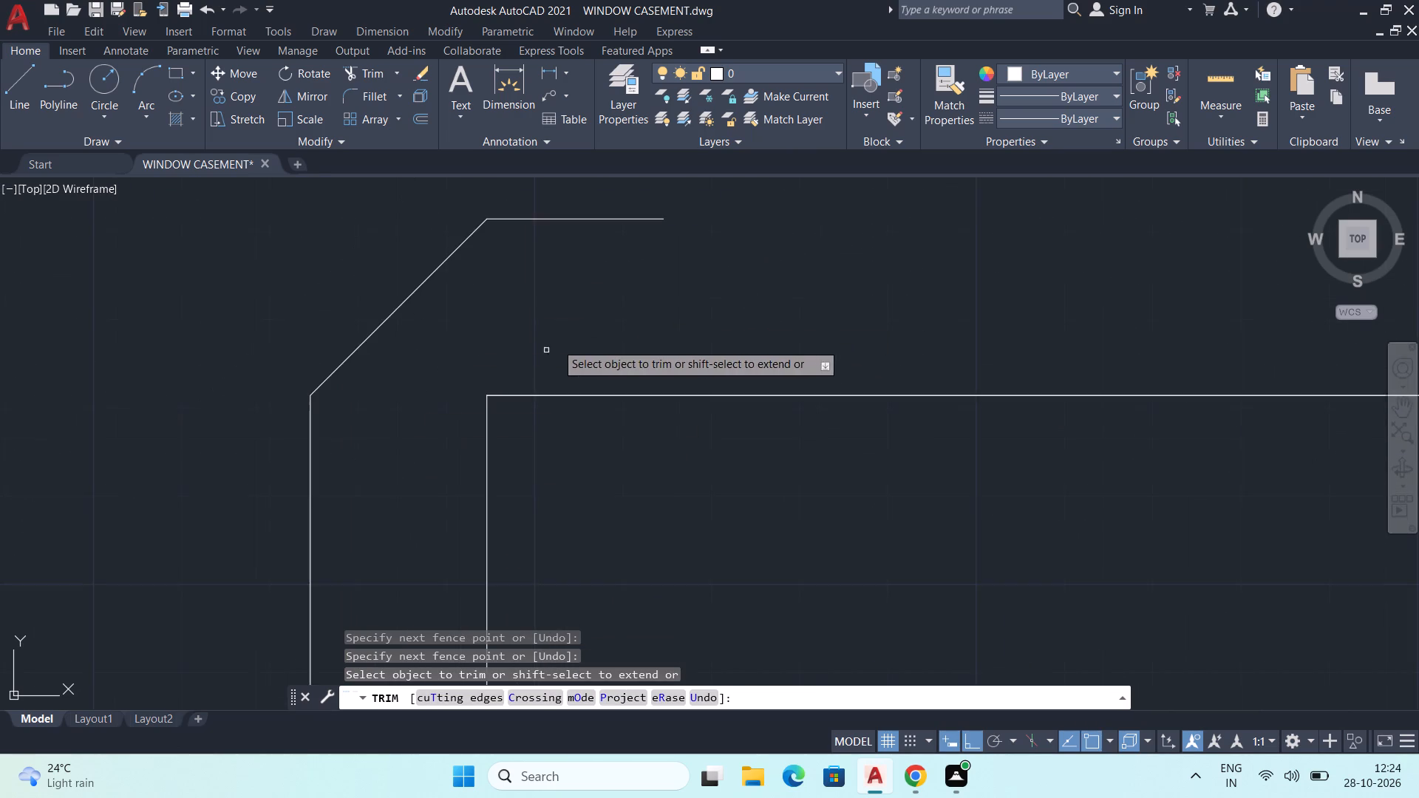
End the Trim command and examine the left wall's chamfered top corner against the upper part of the profile.
{"action": "middle_click_drag", "start_coordinate": [565, 334], "coordinate": [491, 364]}
{"action": "key", "text": "space"}
{"action": "scroll", "coordinate": [532, 338], "scroll_direction": "down", "scroll_amount": 3}
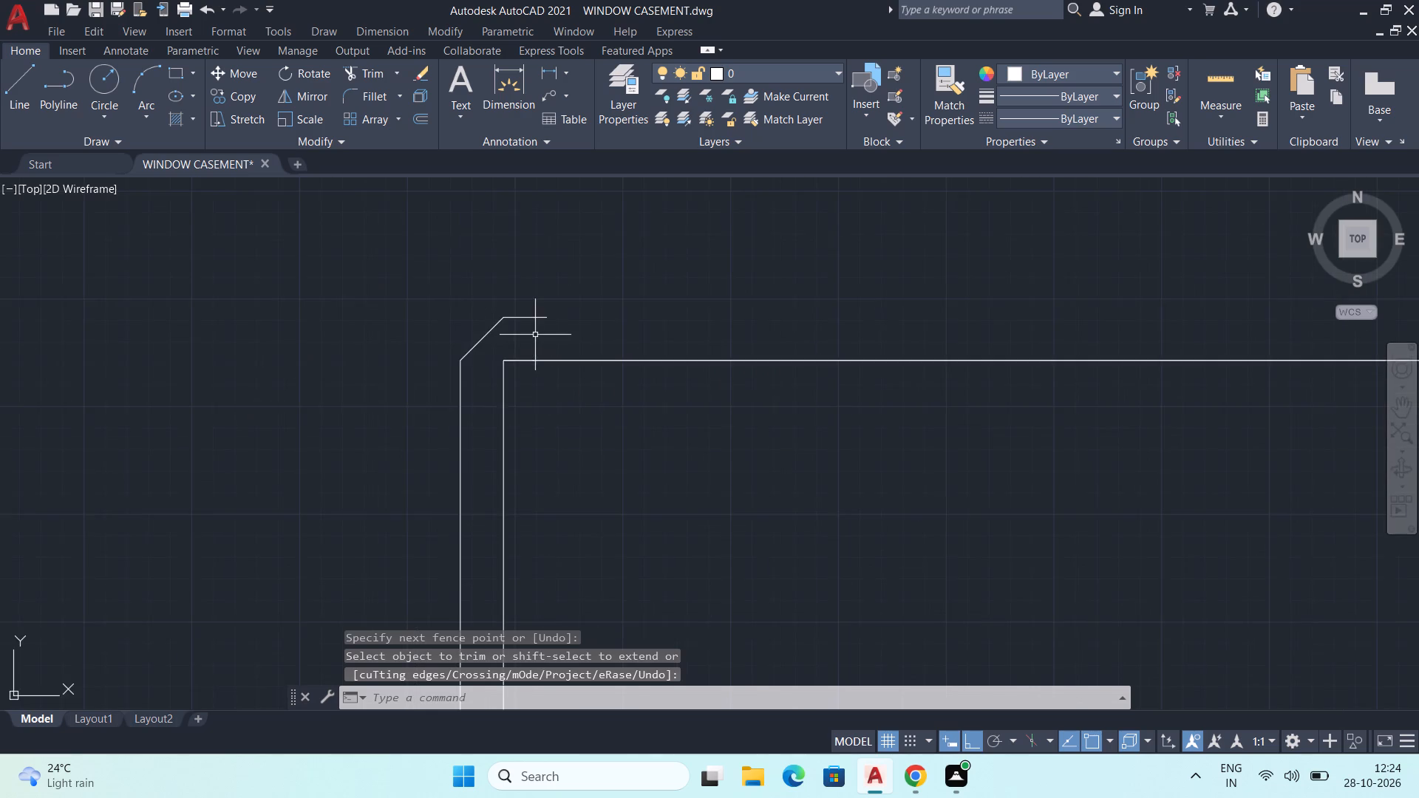
{"action": "scroll", "coordinate": [535, 335], "scroll_direction": "down", "scroll_amount": 2}
{"action": "middle_click_drag", "start_coordinate": [633, 412], "coordinate": [579, 409]}
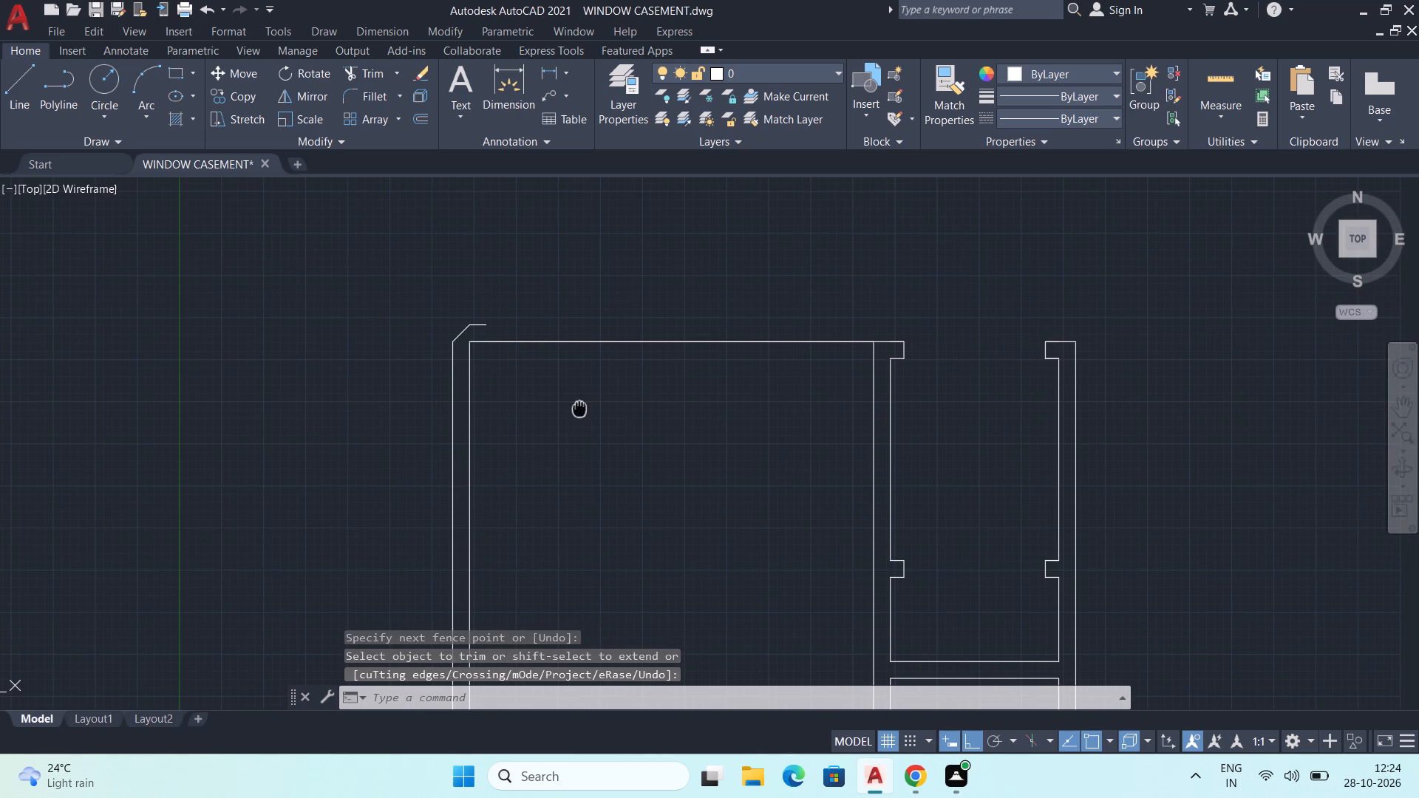
{"action": "middle_click_drag", "start_coordinate": [579, 409], "coordinate": [581, 434]}
{"action": "scroll", "coordinate": [478, 401], "scroll_direction": "up", "scroll_amount": 1}
{"action": "middle_click_drag", "start_coordinate": [479, 401], "coordinate": [488, 444]}
{"action": "middle_click_drag", "start_coordinate": [494, 403], "coordinate": [496, 426]}
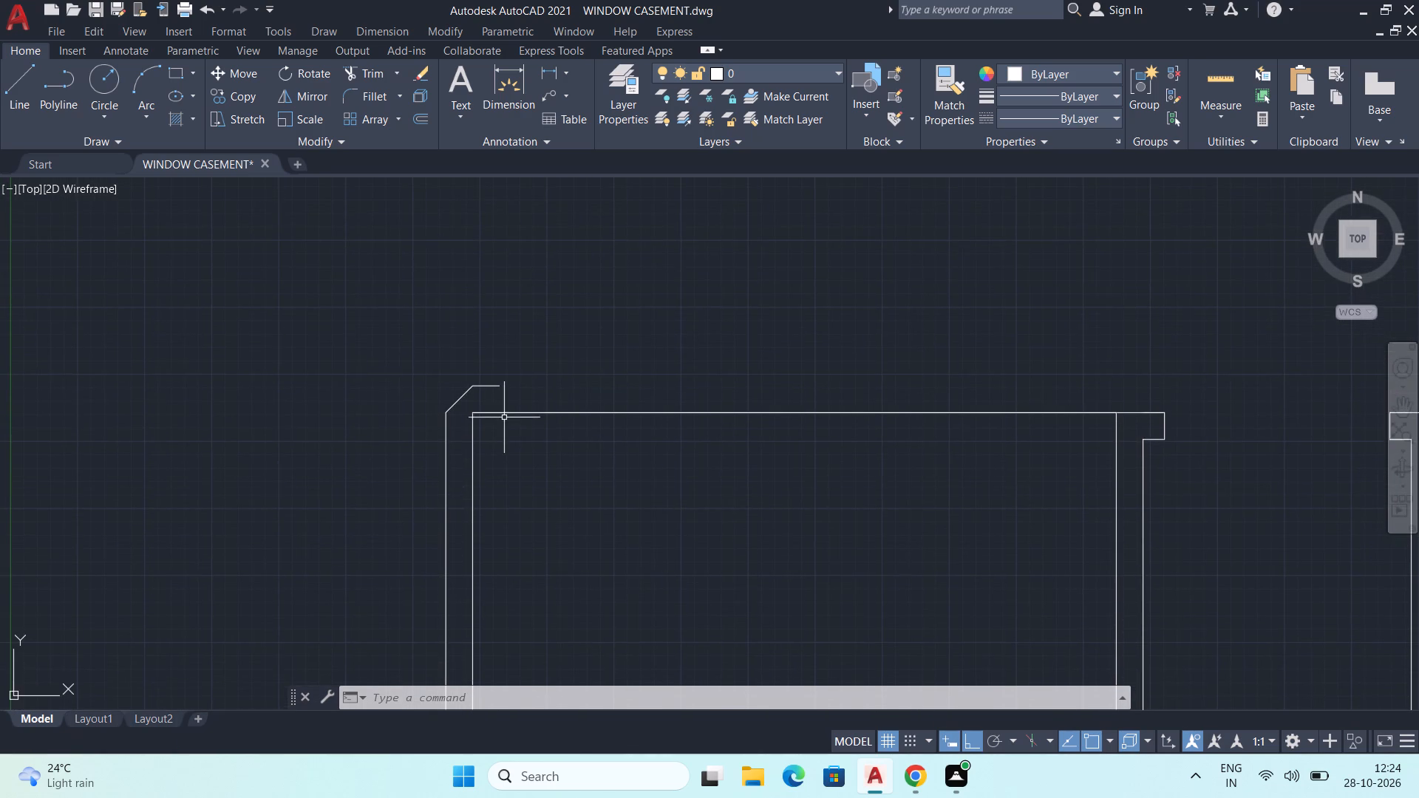
{"action": "middle_click_drag", "start_coordinate": [504, 417], "coordinate": [504, 446]}
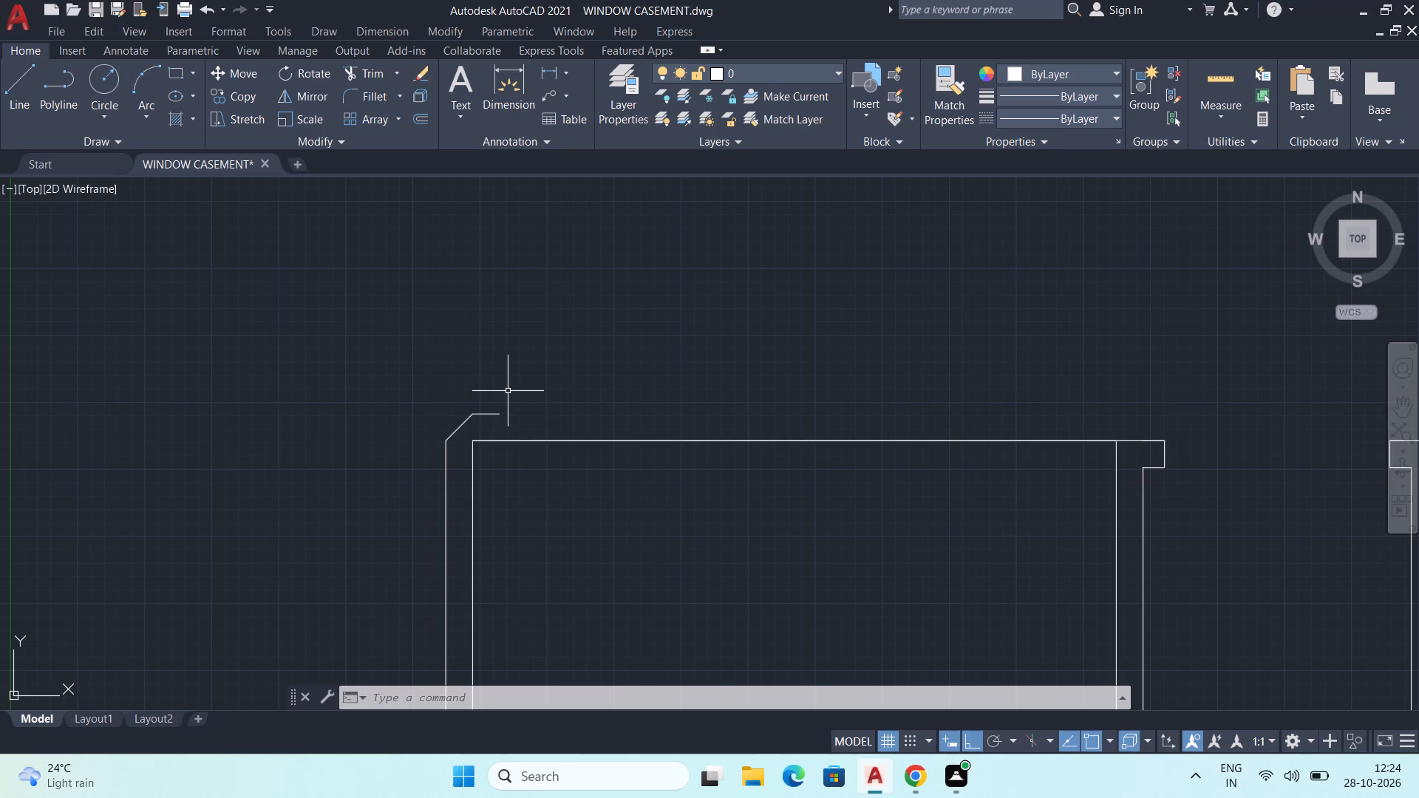
Draw a 1.5 mm line straight down from the free end of the left wall's short top line.
{"action": "key", "text": "l"}
{"action": "key", "text": "Return"}
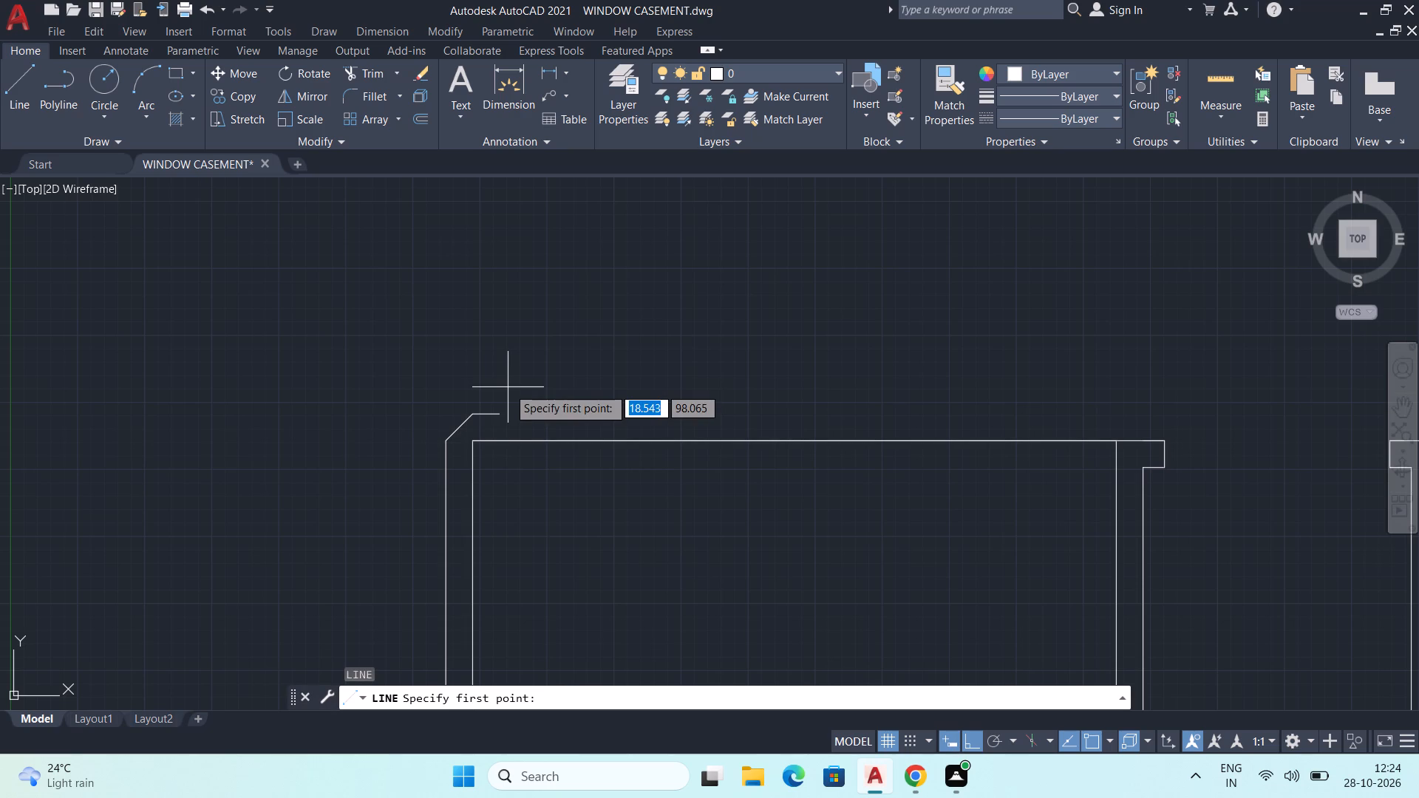
{"action": "scroll", "coordinate": [529, 506], "scroll_direction": "up", "scroll_amount": 1}
{"action": "middle_click_drag", "start_coordinate": [522, 509], "coordinate": [617, 332]}
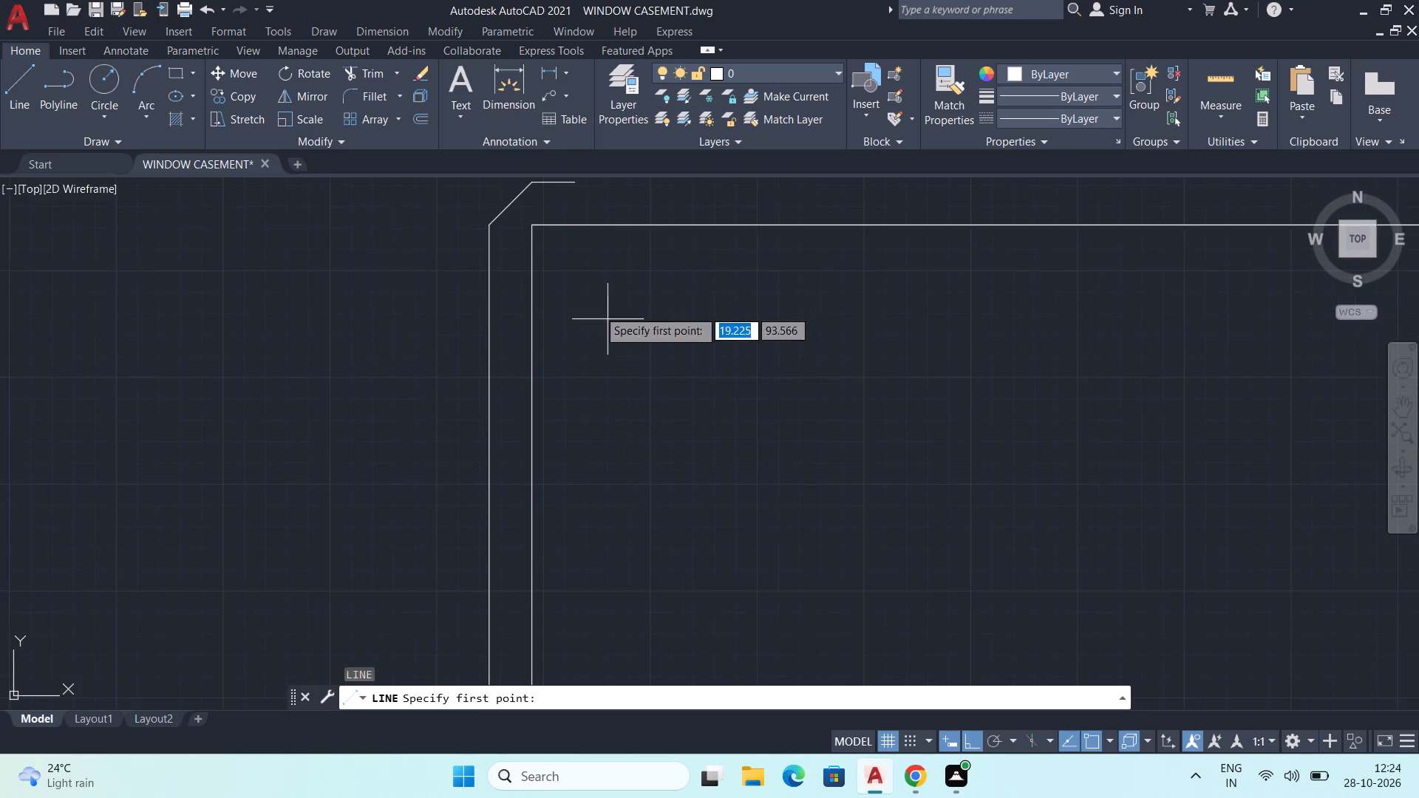
{"action": "scroll", "coordinate": [557, 273], "scroll_direction": "up", "scroll_amount": 2}
{"action": "middle_click_drag", "start_coordinate": [557, 273], "coordinate": [590, 545]}
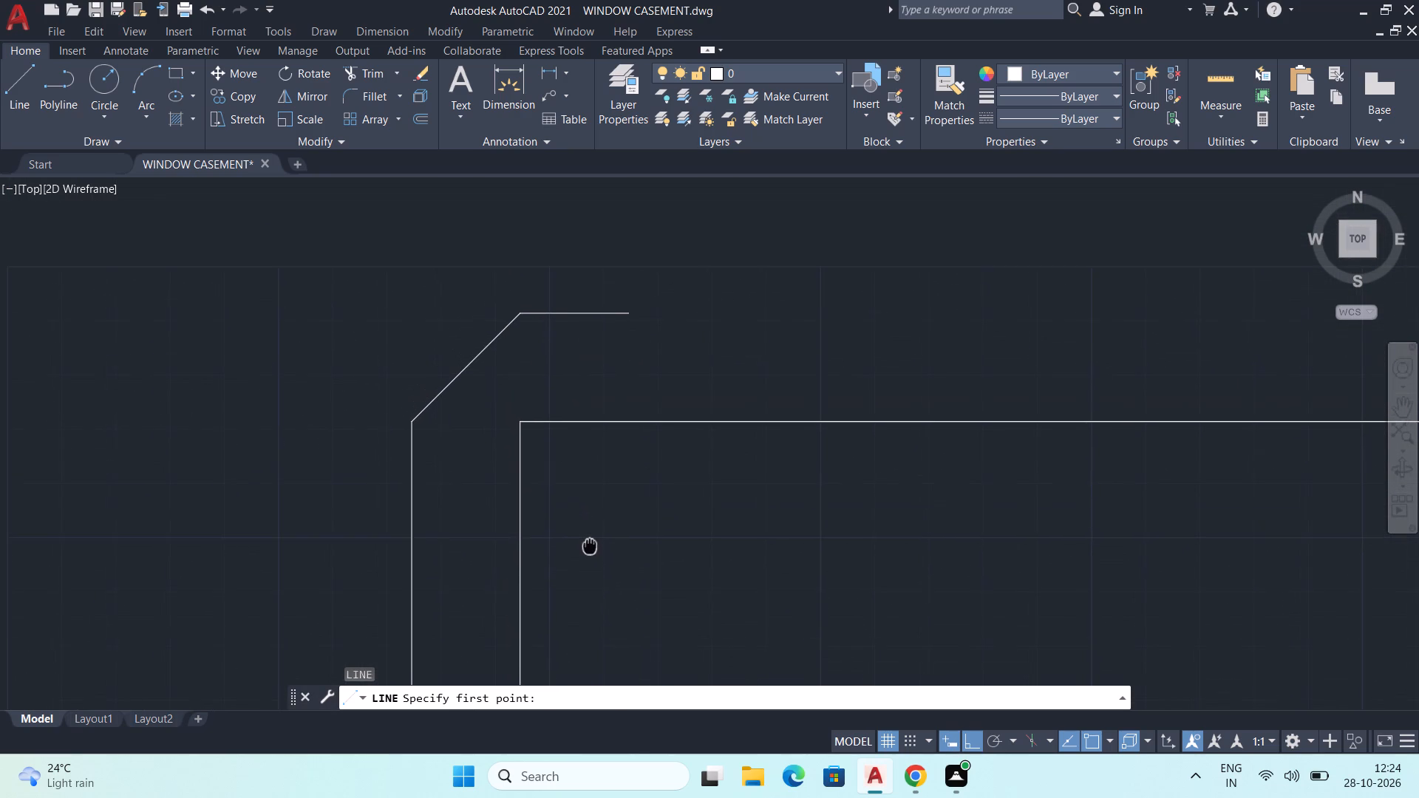
{"action": "middle_click_drag", "start_coordinate": [590, 545], "coordinate": [602, 578]}
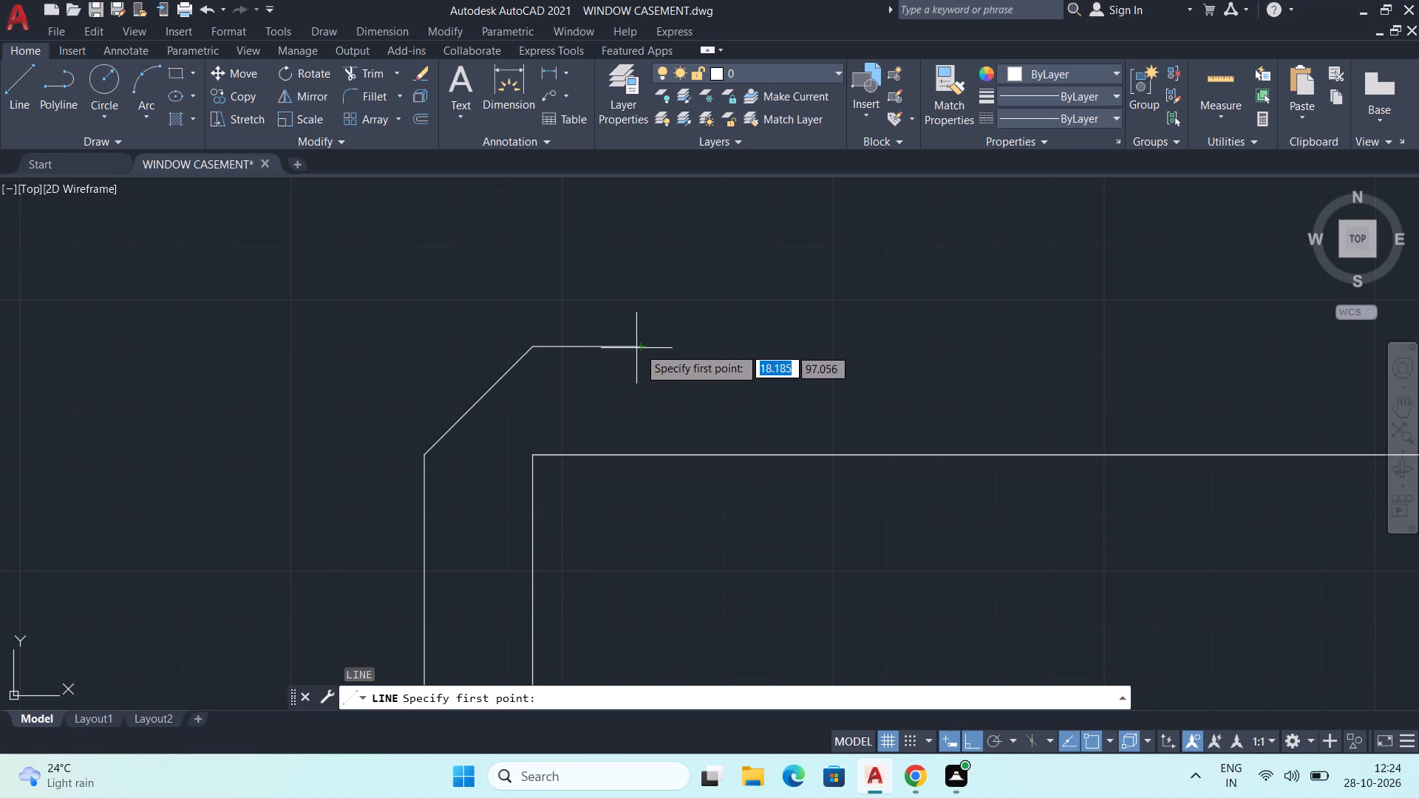
{"action": "left_click", "coordinate": [639, 347]}
{"action": "middle_click_drag", "start_coordinate": [648, 488], "coordinate": [656, 453]}
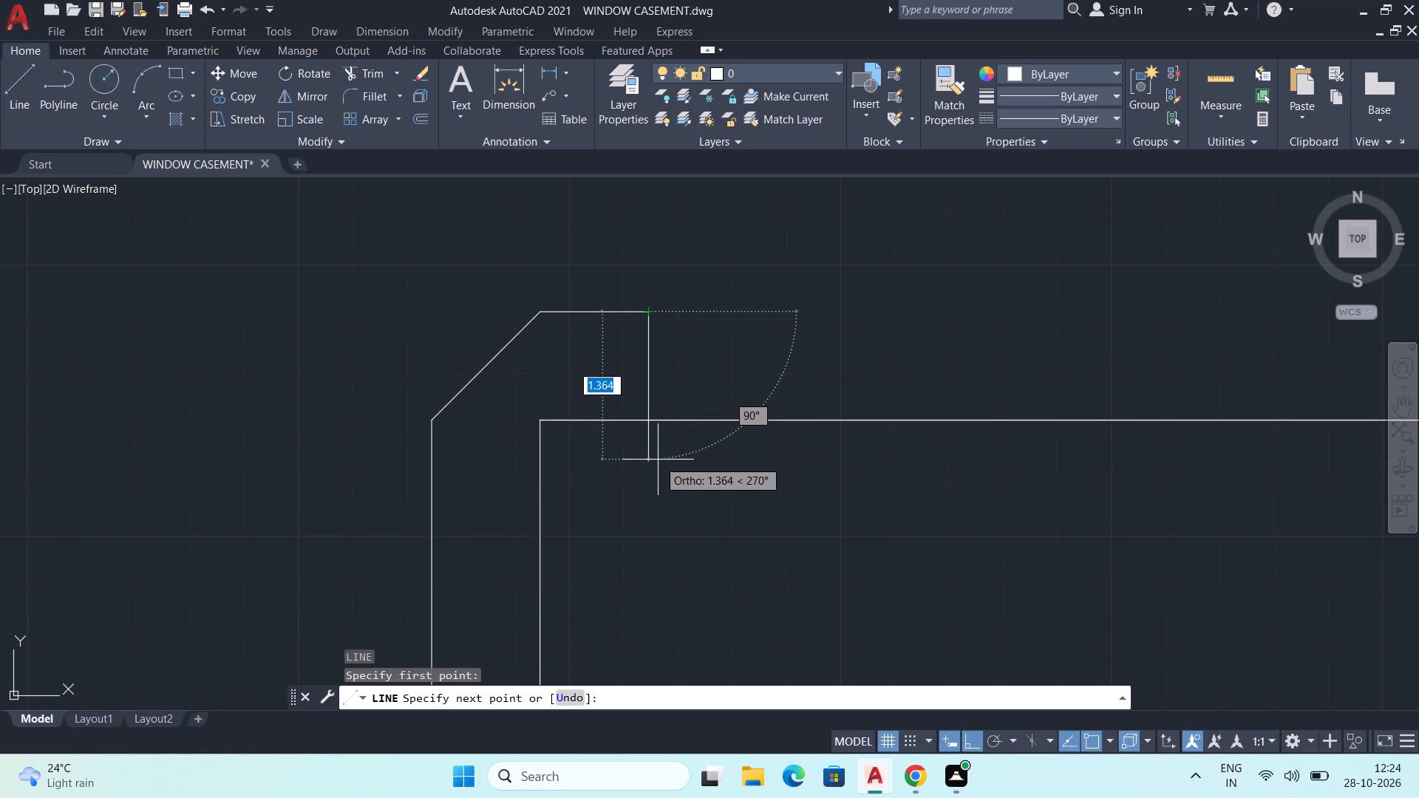
{"action": "type", "text": "1.5"}
{"action": "key", "text": "Return"}
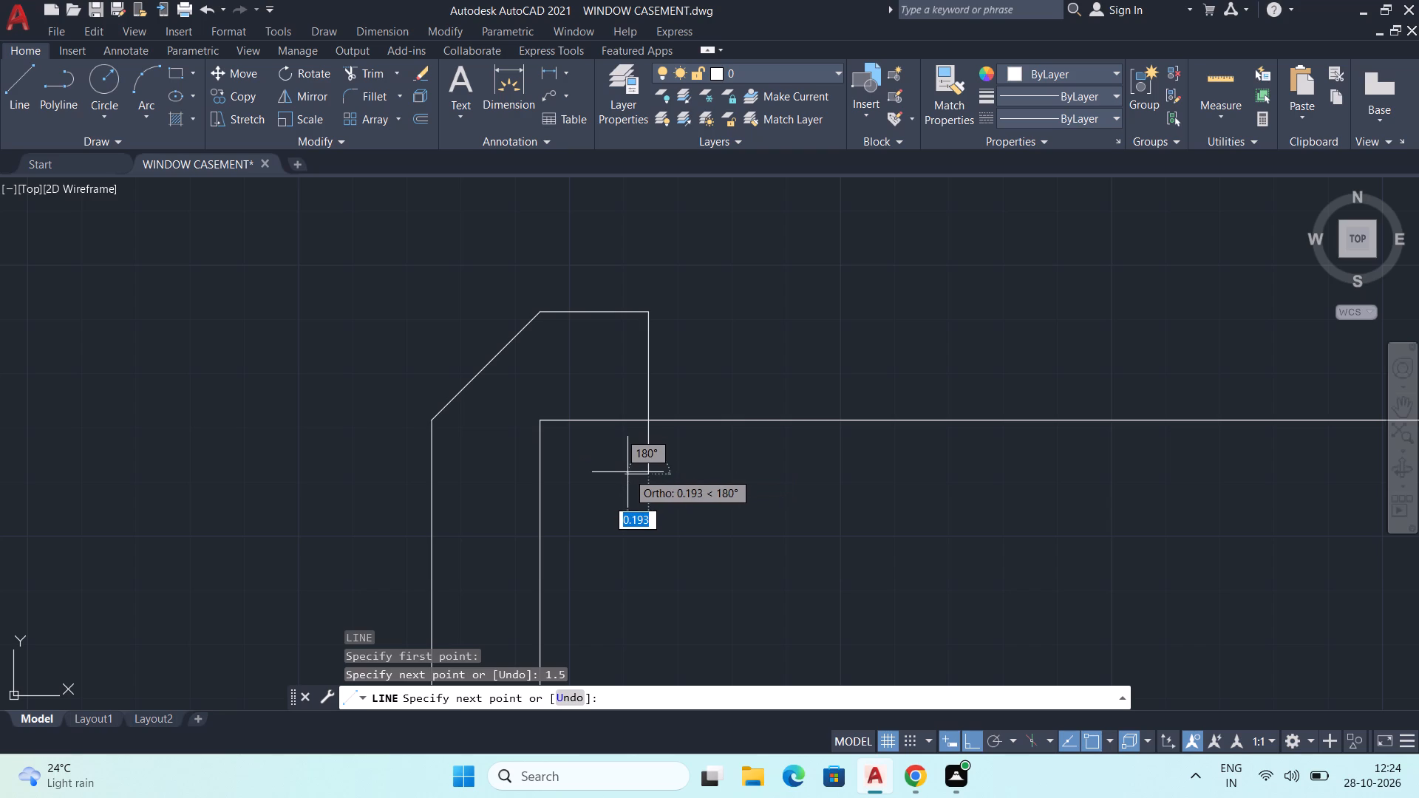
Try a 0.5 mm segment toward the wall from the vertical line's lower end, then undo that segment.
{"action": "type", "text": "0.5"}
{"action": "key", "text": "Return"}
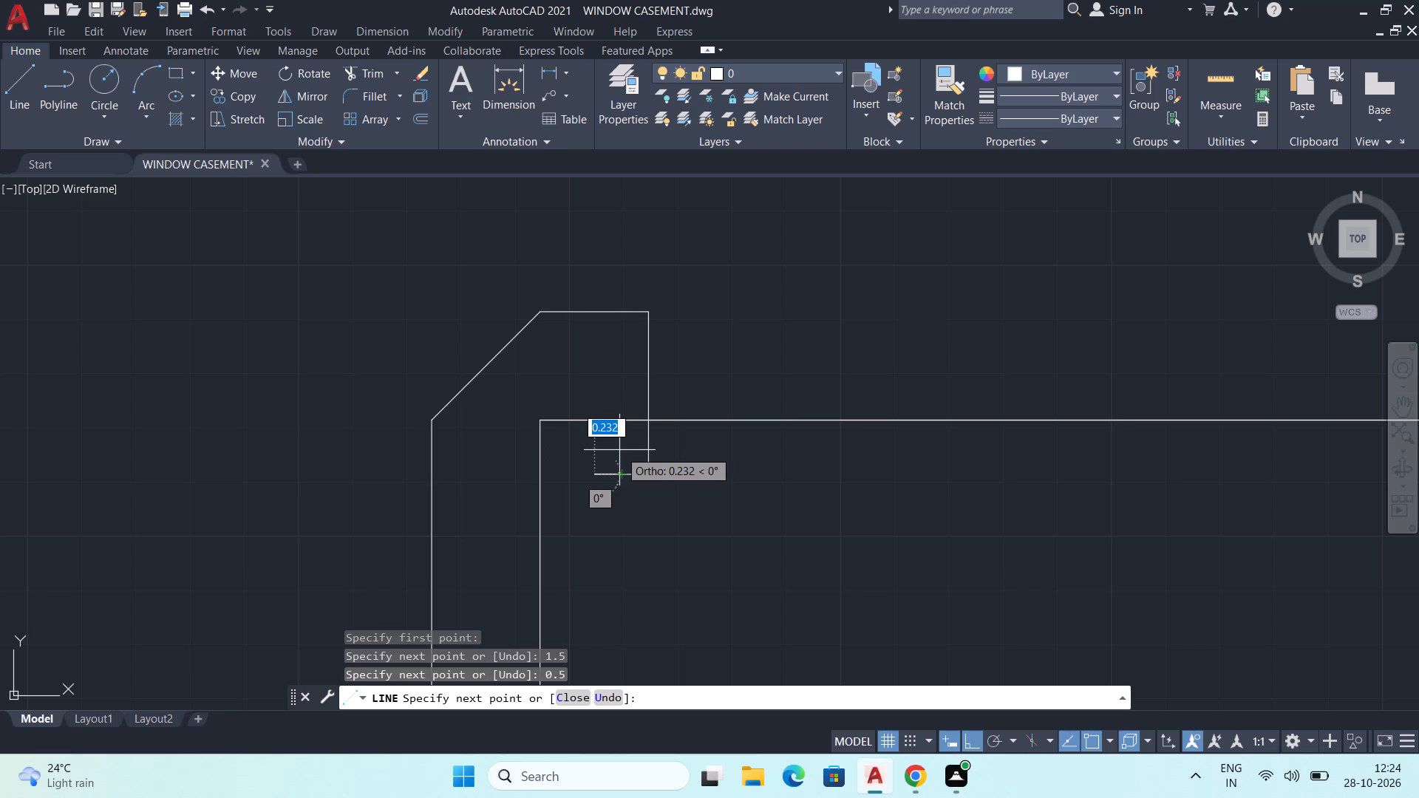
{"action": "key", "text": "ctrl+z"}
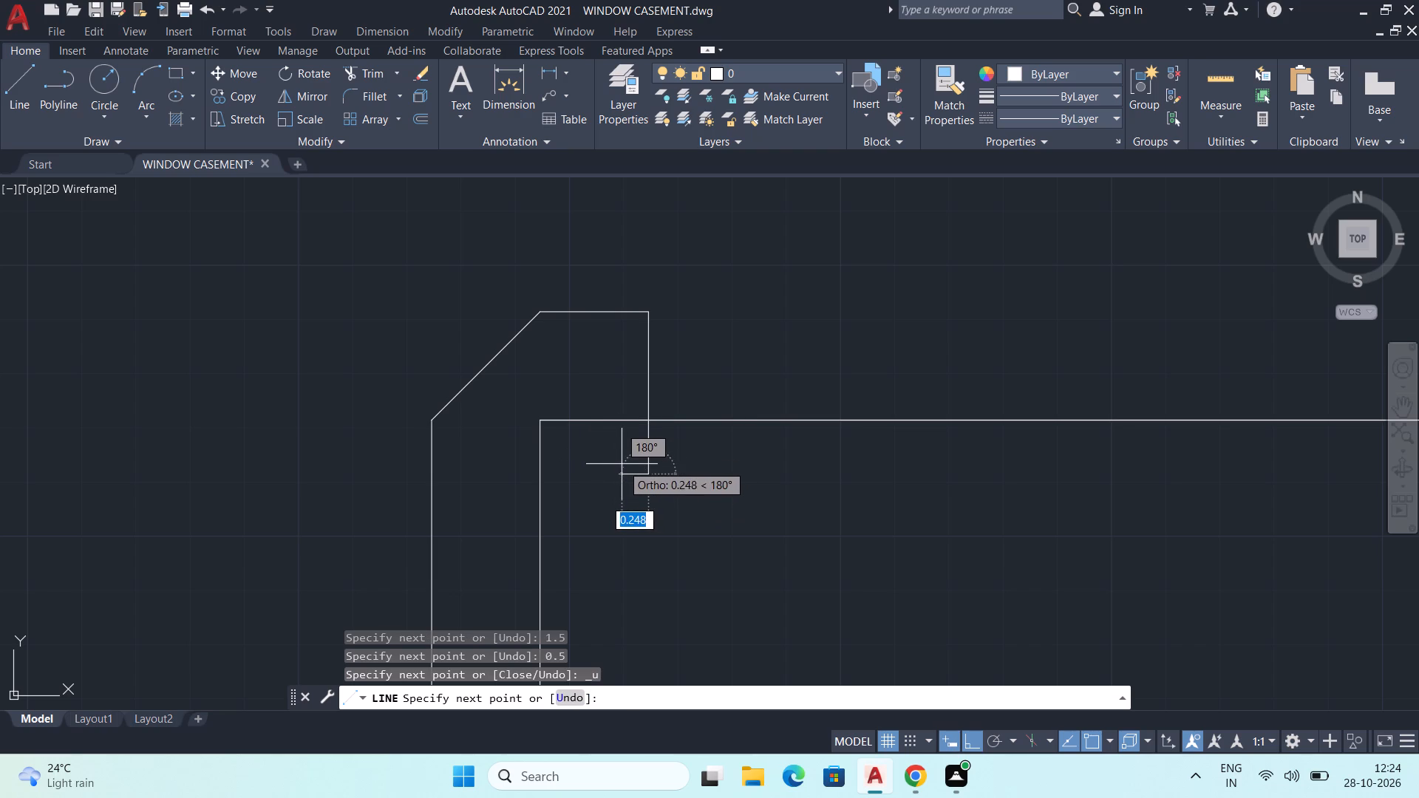
Continue the line 0.3 mm toward the wall, up to the long horizontal line, and 0.5 mm along it toward the wall.
{"action": "type", "text": "0.3"}
{"action": "key", "text": "Return"}
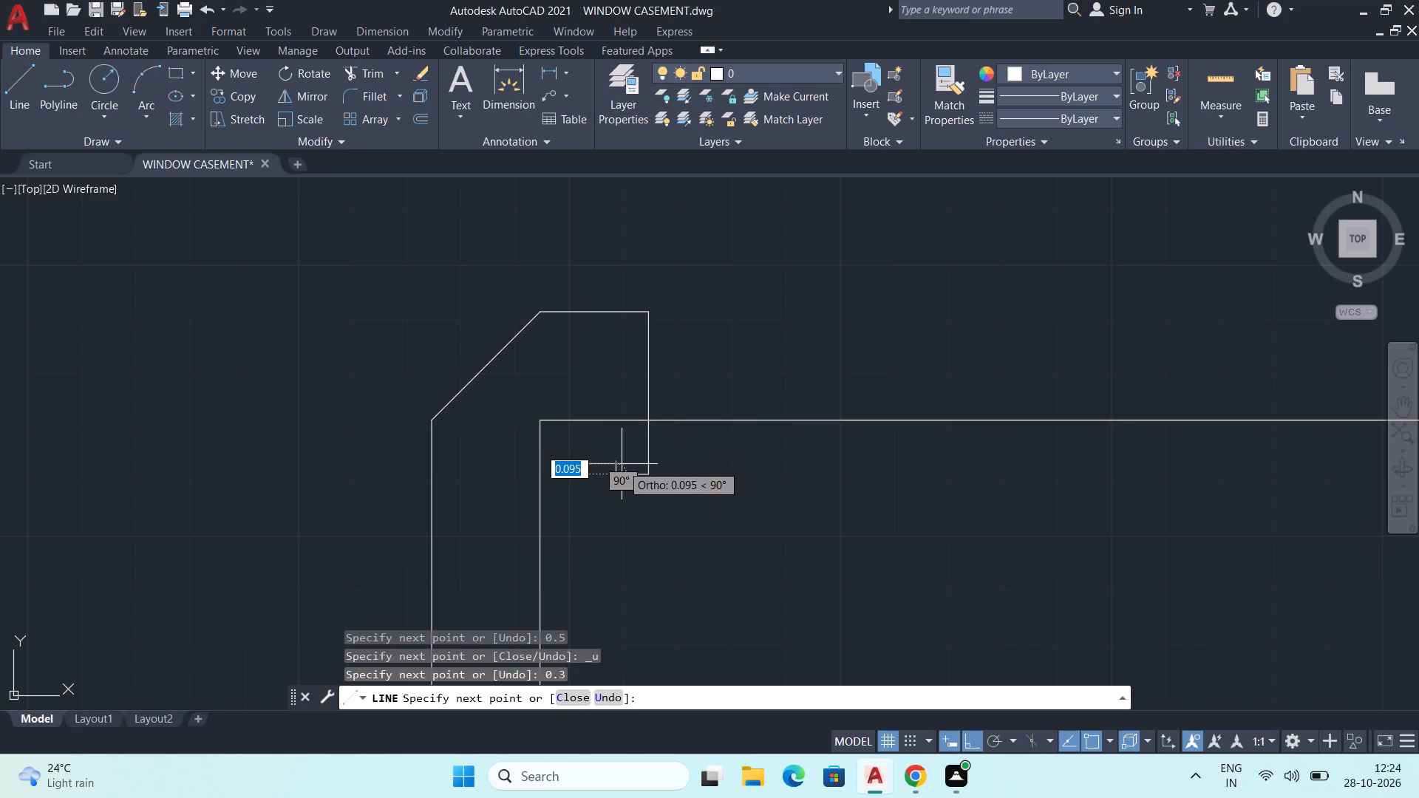
{"action": "left_click", "coordinate": [613, 417]}
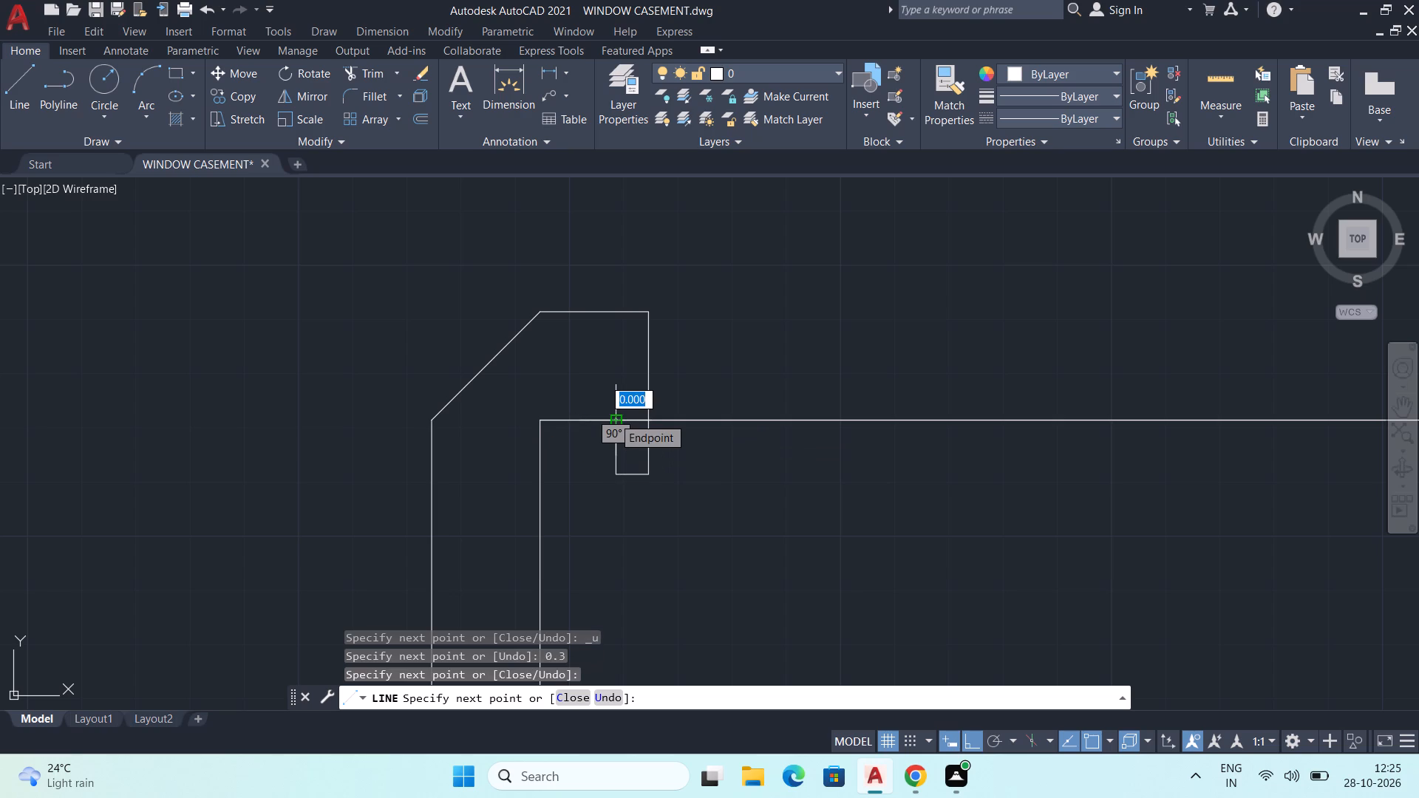
{"action": "type", "text": "0.5"}
{"action": "key", "text": "Return"}
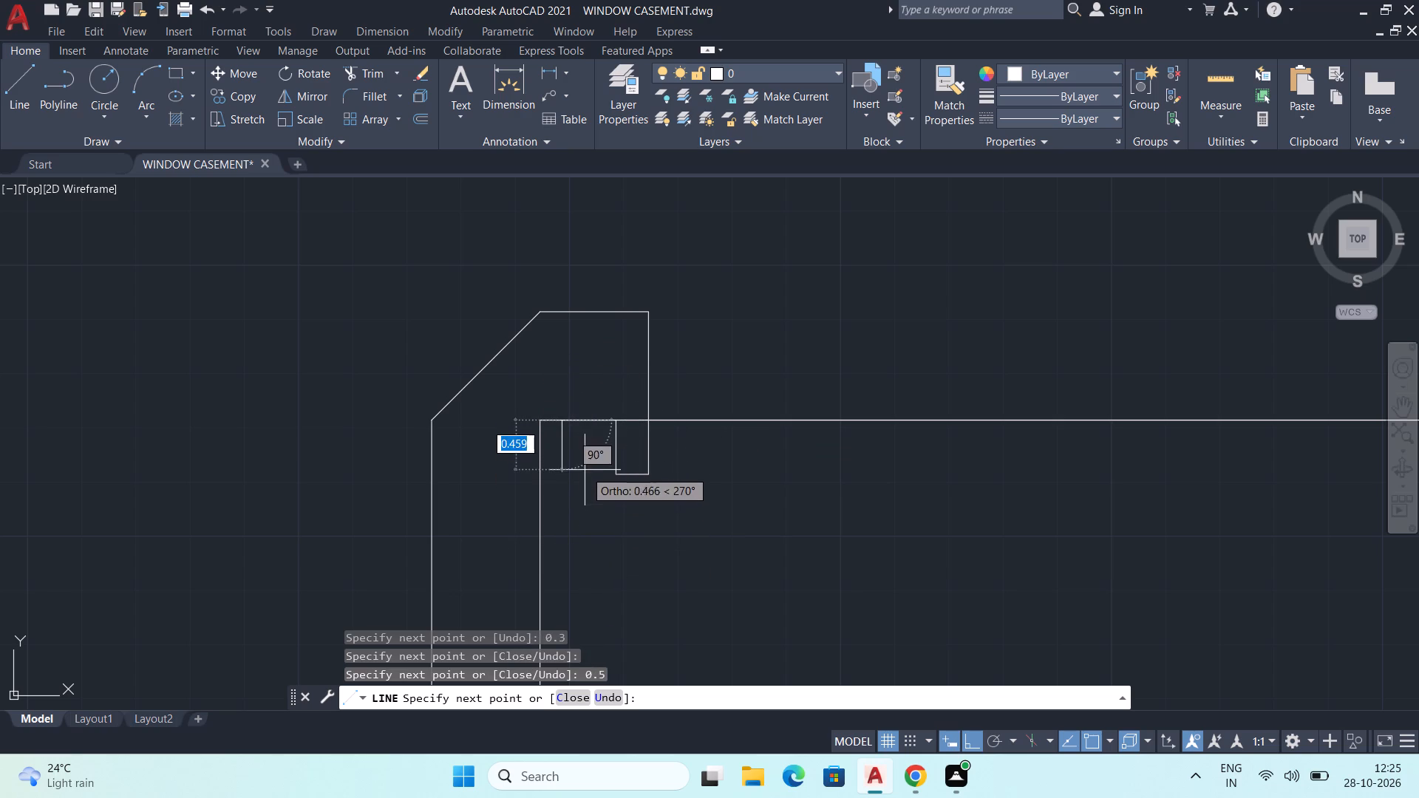
Continue the line 0.5 mm down and across to the left wall's inner face, closing the groove outline, and end the Line command.
{"action": "scroll", "coordinate": [581, 436], "scroll_direction": "up", "scroll_amount": 1}
{"action": "middle_click_drag", "start_coordinate": [581, 435], "coordinate": [585, 436]}
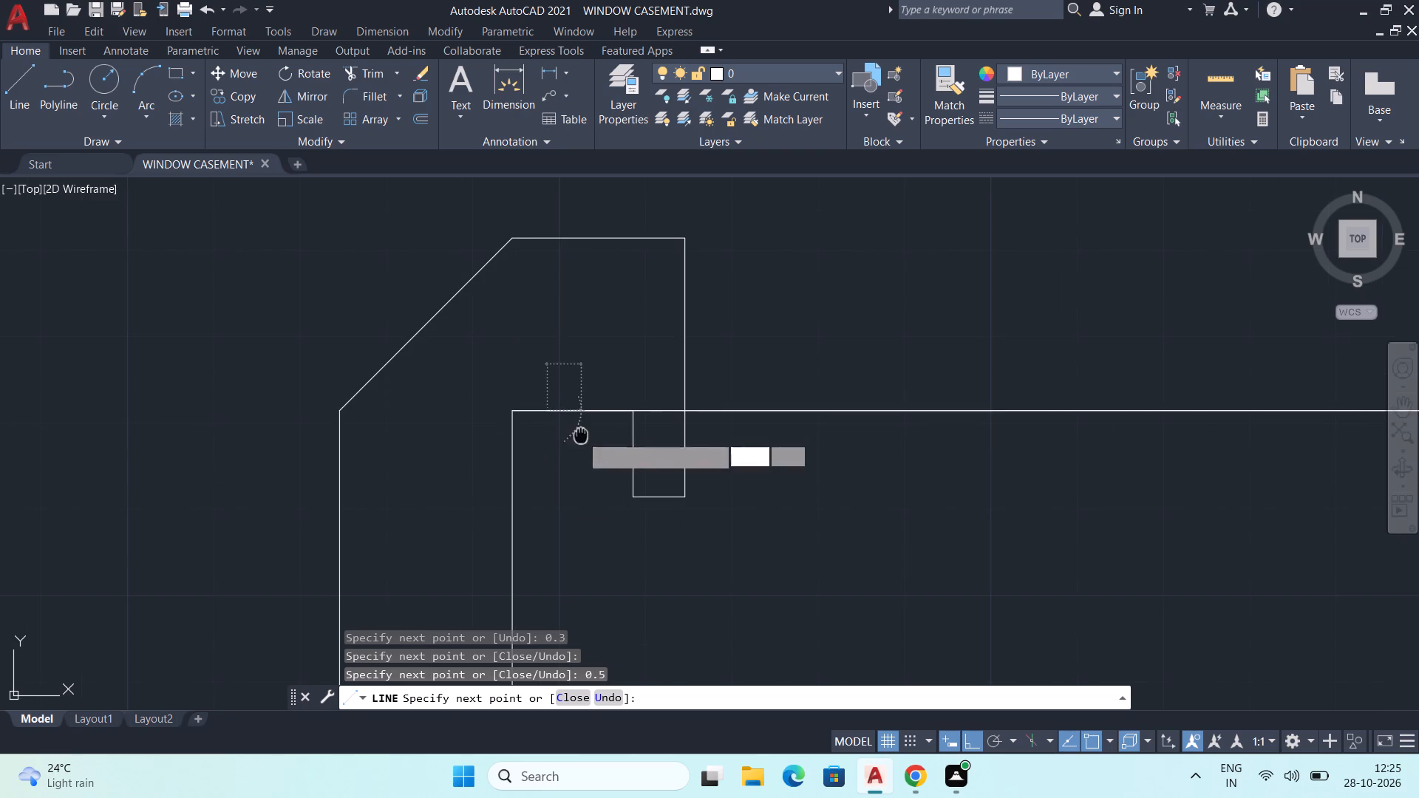
{"action": "middle_click_drag", "start_coordinate": [585, 436], "coordinate": [622, 553]}
{"action": "scroll", "coordinate": [627, 555], "scroll_direction": "up", "scroll_amount": 2}
{"action": "middle_click_drag", "start_coordinate": [642, 568], "coordinate": [625, 371]}
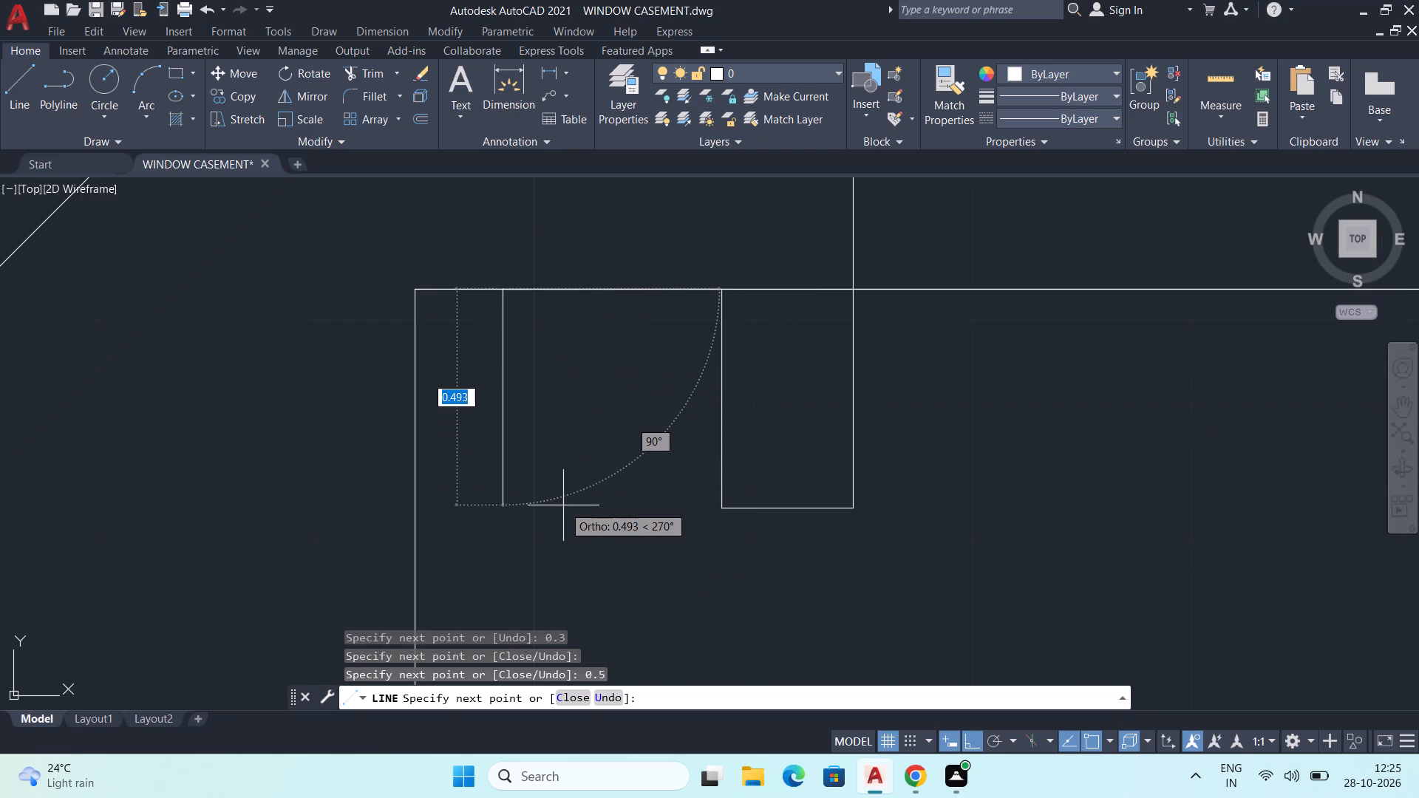
{"action": "type", "text": "0.5"}
{"action": "key", "text": "Return"}
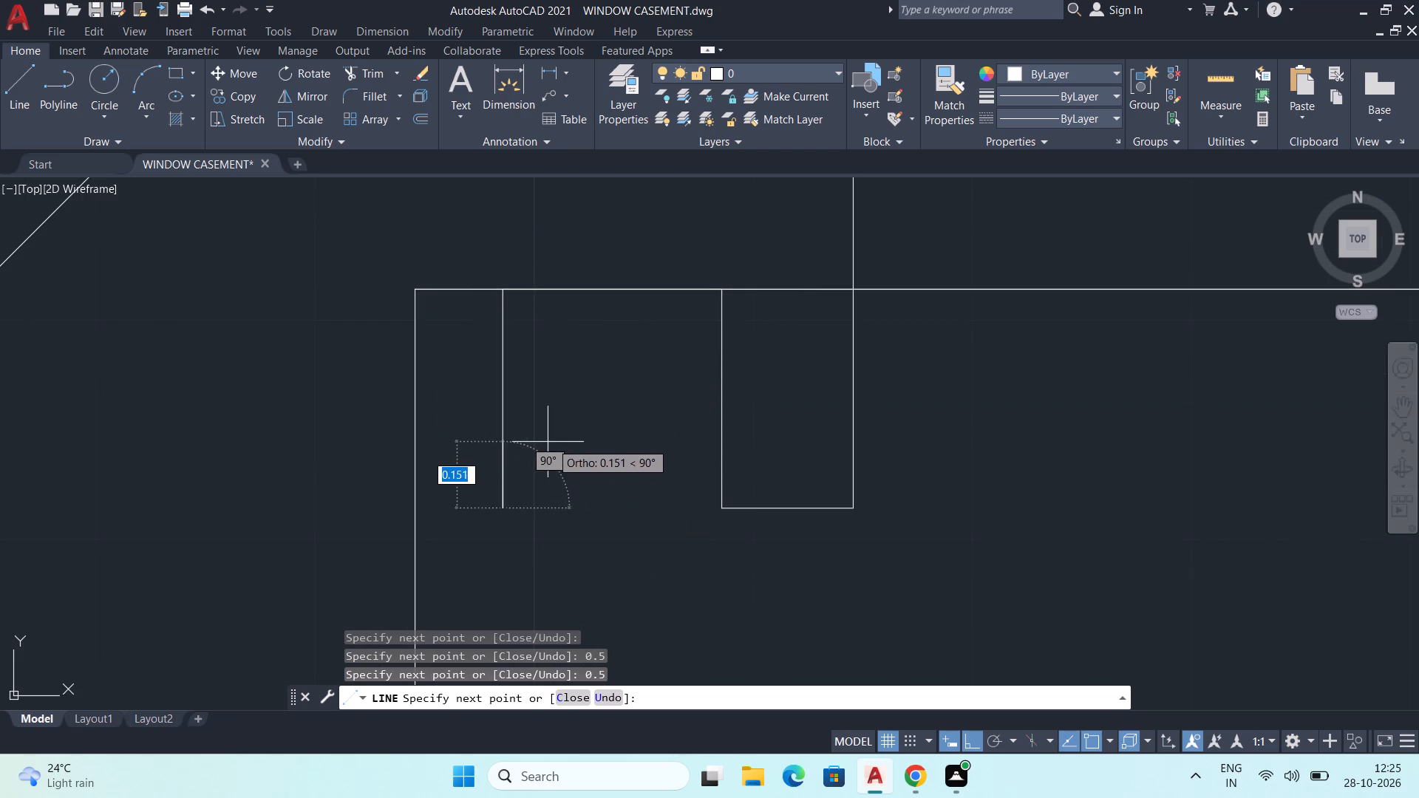
{"action": "scroll", "coordinate": [426, 540], "scroll_direction": "down", "scroll_amount": 1}
{"action": "middle_click_drag", "start_coordinate": [426, 540], "coordinate": [521, 437]}
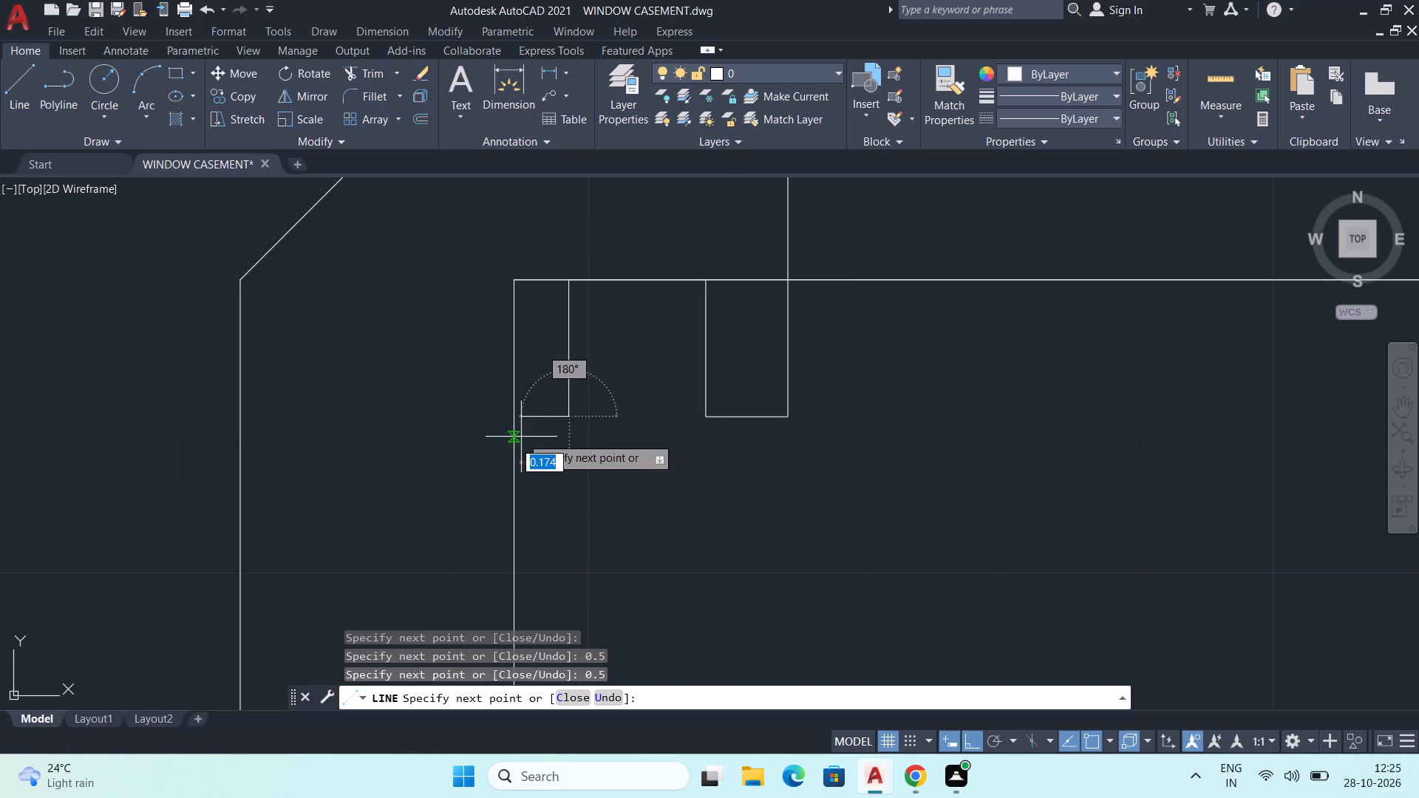
{"action": "left_click", "coordinate": [512, 417]}
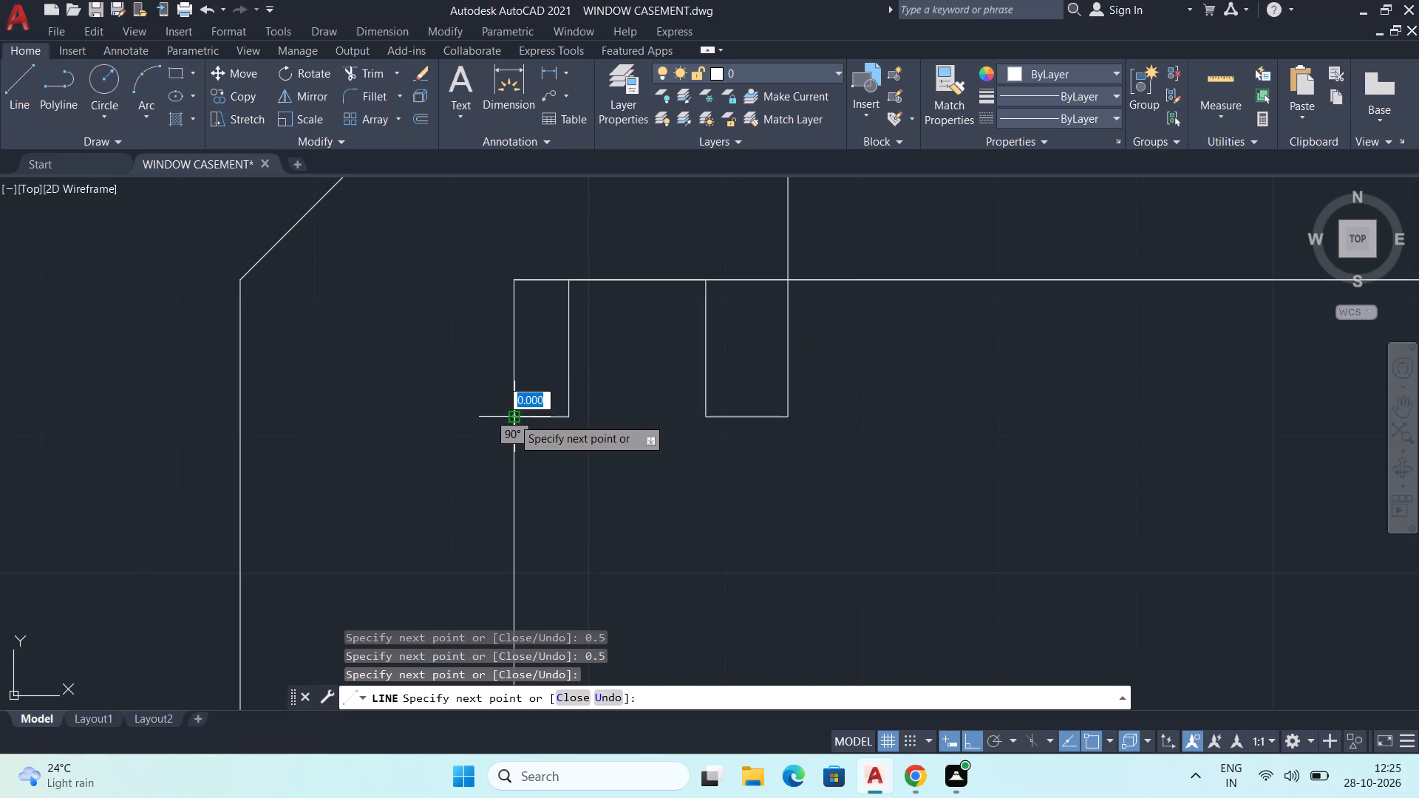
{"action": "key", "text": "Escape"}
Trim the horizontal and inner-face segments that form the left wall's inner corner beside the groove.
{"action": "scroll", "coordinate": [627, 424], "scroll_direction": "down", "scroll_amount": 3}
{"action": "scroll", "coordinate": [667, 468], "scroll_direction": "down", "scroll_amount": 2}
{"action": "middle_click_drag", "start_coordinate": [667, 468], "coordinate": [549, 417]}
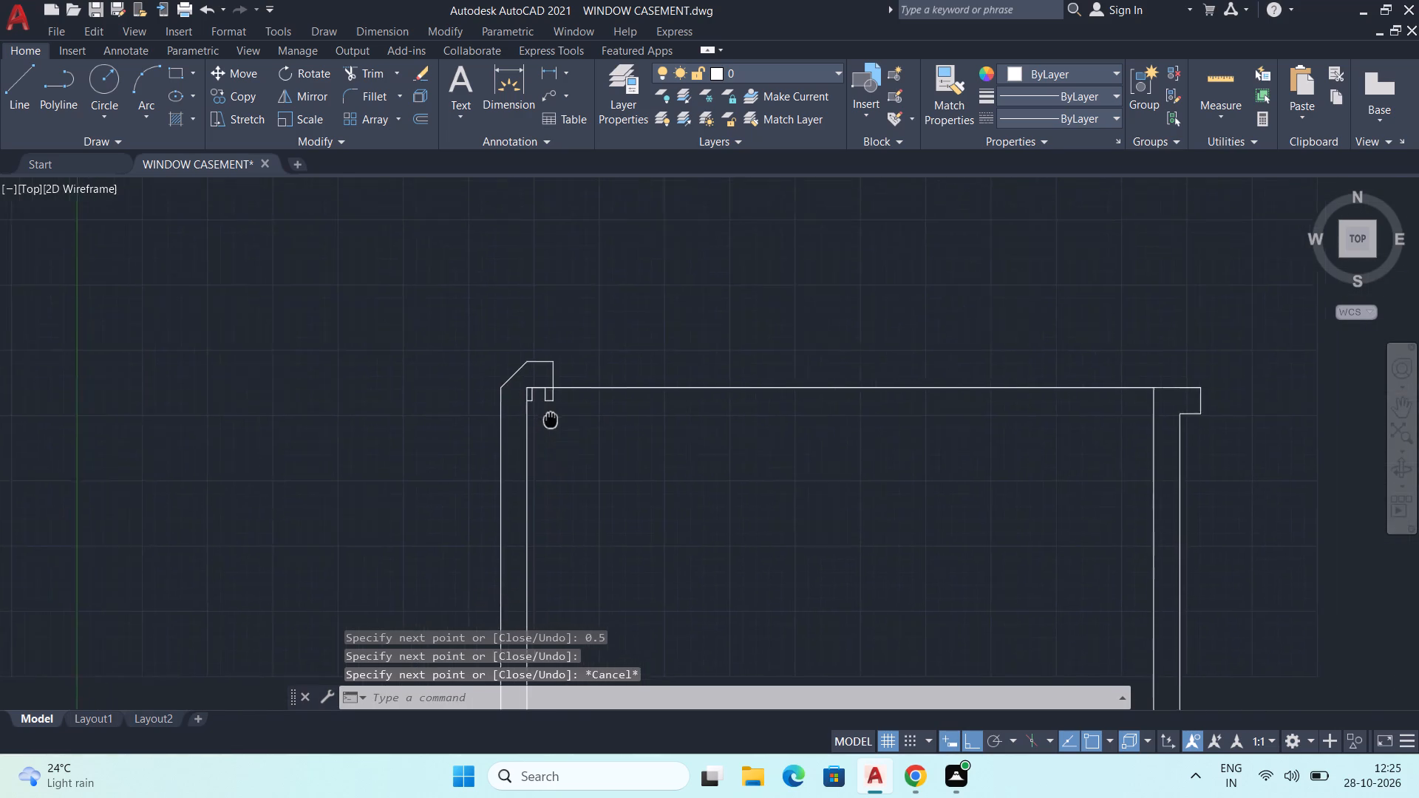
{"action": "middle_click_drag", "start_coordinate": [549, 417], "coordinate": [460, 385]}
{"action": "type", "text": "TR"}
{"action": "key", "text": "Return"}
{"action": "scroll", "coordinate": [485, 420], "scroll_direction": "up", "scroll_amount": 3}
{"action": "middle_click_drag", "start_coordinate": [480, 415], "coordinate": [612, 519]}
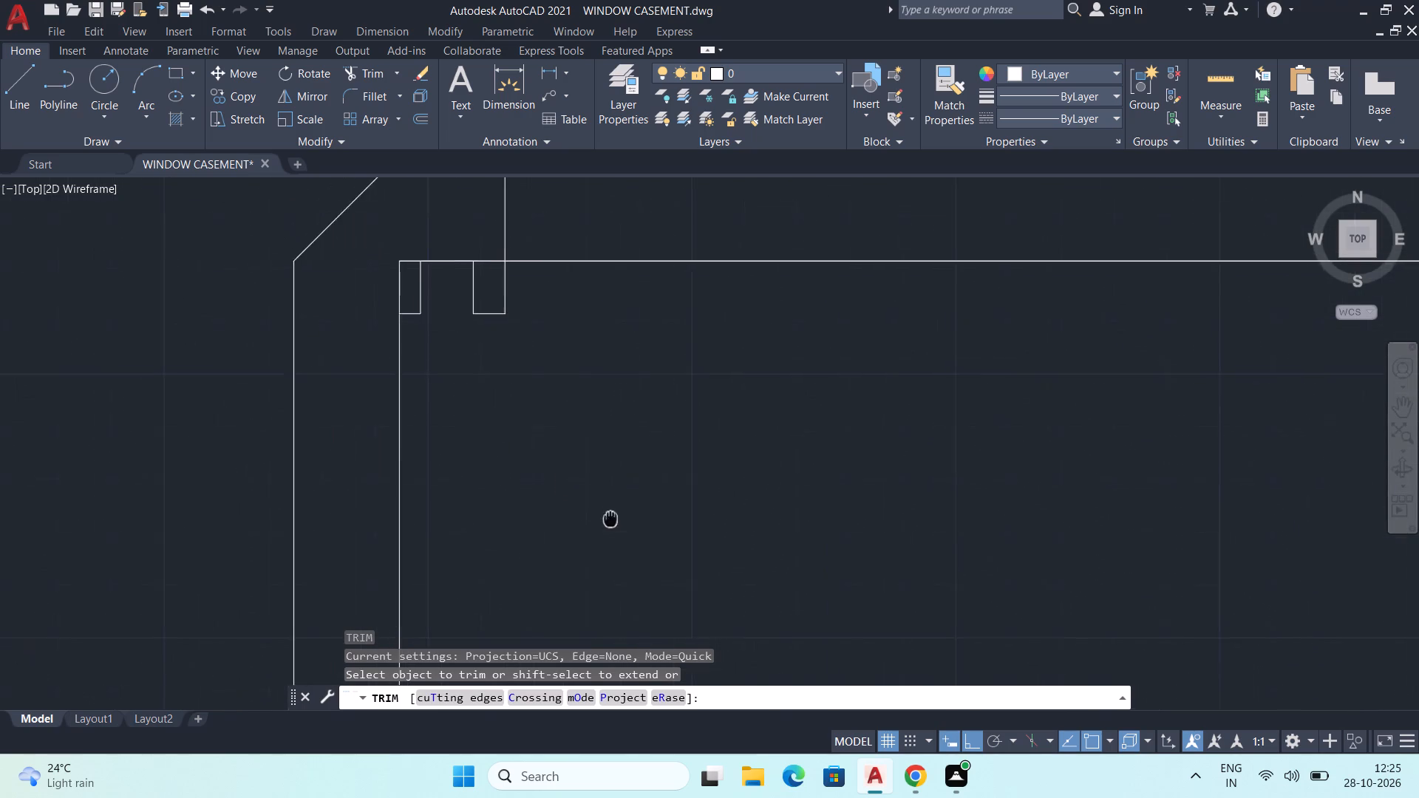
{"action": "middle_click_drag", "start_coordinate": [612, 519], "coordinate": [664, 601]}
{"action": "middle_click_drag", "start_coordinate": [503, 475], "coordinate": [562, 613]}
{"action": "scroll", "coordinate": [520, 471], "scroll_direction": "up", "scroll_amount": 2}
{"action": "left_click", "coordinate": [528, 485]}
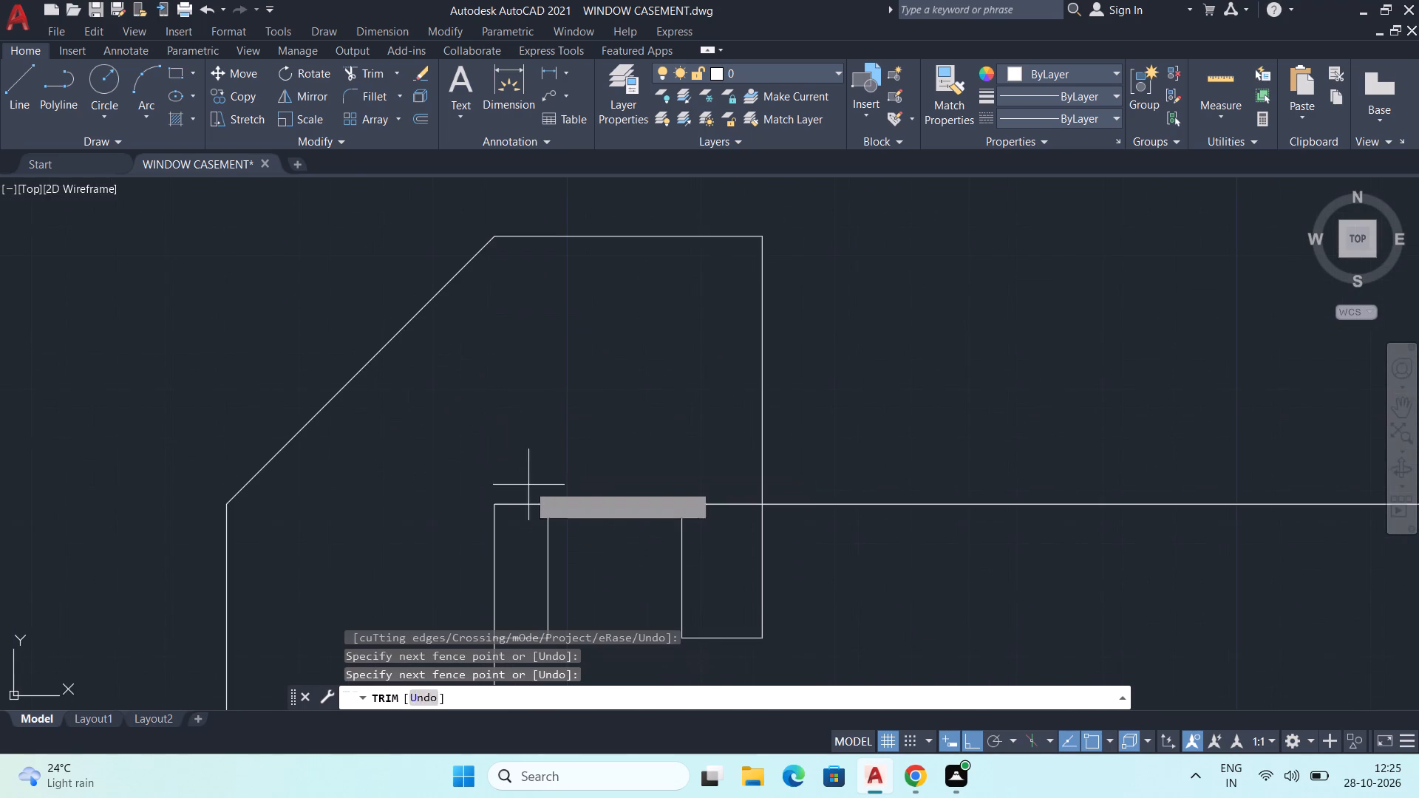
{"action": "left_click", "coordinate": [477, 576]}
Trim the horizontal line segment crossing the 0.3 mm wide hook tip.
{"action": "middle_click_drag", "start_coordinate": [538, 409], "coordinate": [503, 384]}
{"action": "left_click", "coordinate": [680, 460]}
{"action": "left_click", "coordinate": [679, 525]}
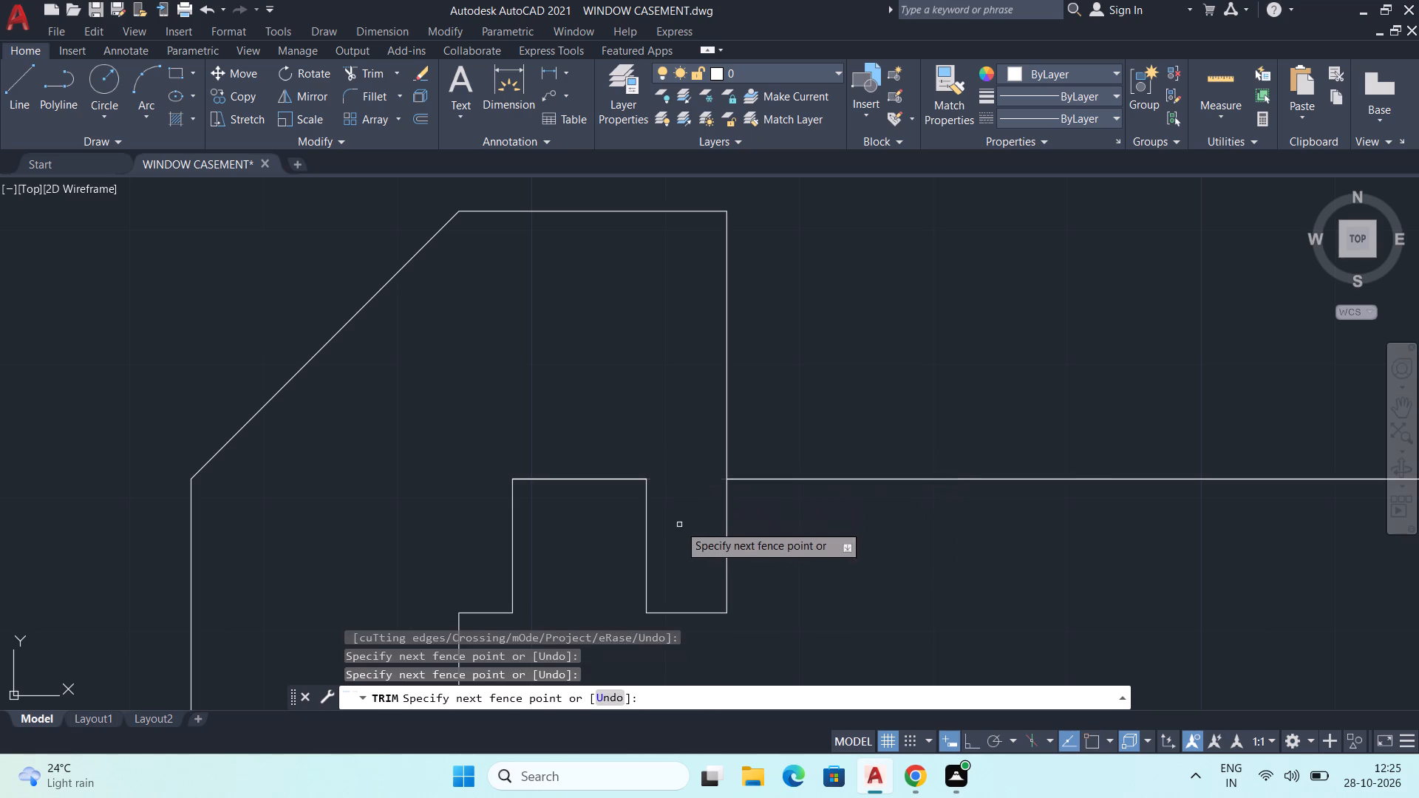
Examine the trimmed hook and groove at the left wall's top against the surrounding profile, and end the Trim command.
{"action": "scroll", "coordinate": [798, 539], "scroll_direction": "down", "scroll_amount": 2}
{"action": "middle_click_drag", "start_coordinate": [812, 569], "coordinate": [722, 341]}
{"action": "scroll", "coordinate": [720, 329], "scroll_direction": "down", "scroll_amount": 2}
{"action": "middle_click_drag", "start_coordinate": [722, 366], "coordinate": [703, 432]}
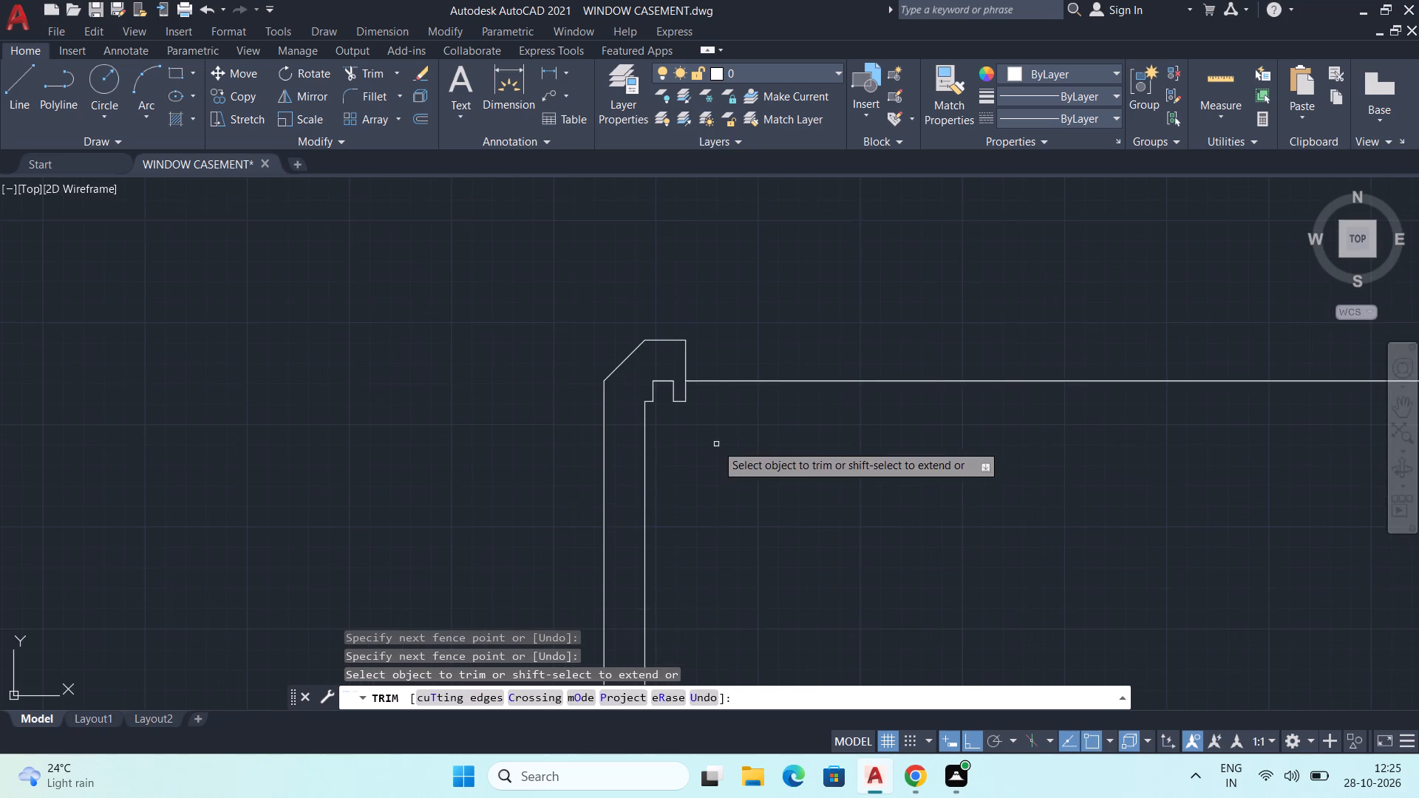
{"action": "middle_click_drag", "start_coordinate": [716, 444], "coordinate": [670, 400]}
{"action": "scroll", "coordinate": [673, 389], "scroll_direction": "down", "scroll_amount": 1}
{"action": "middle_click_drag", "start_coordinate": [685, 433], "coordinate": [598, 335]}
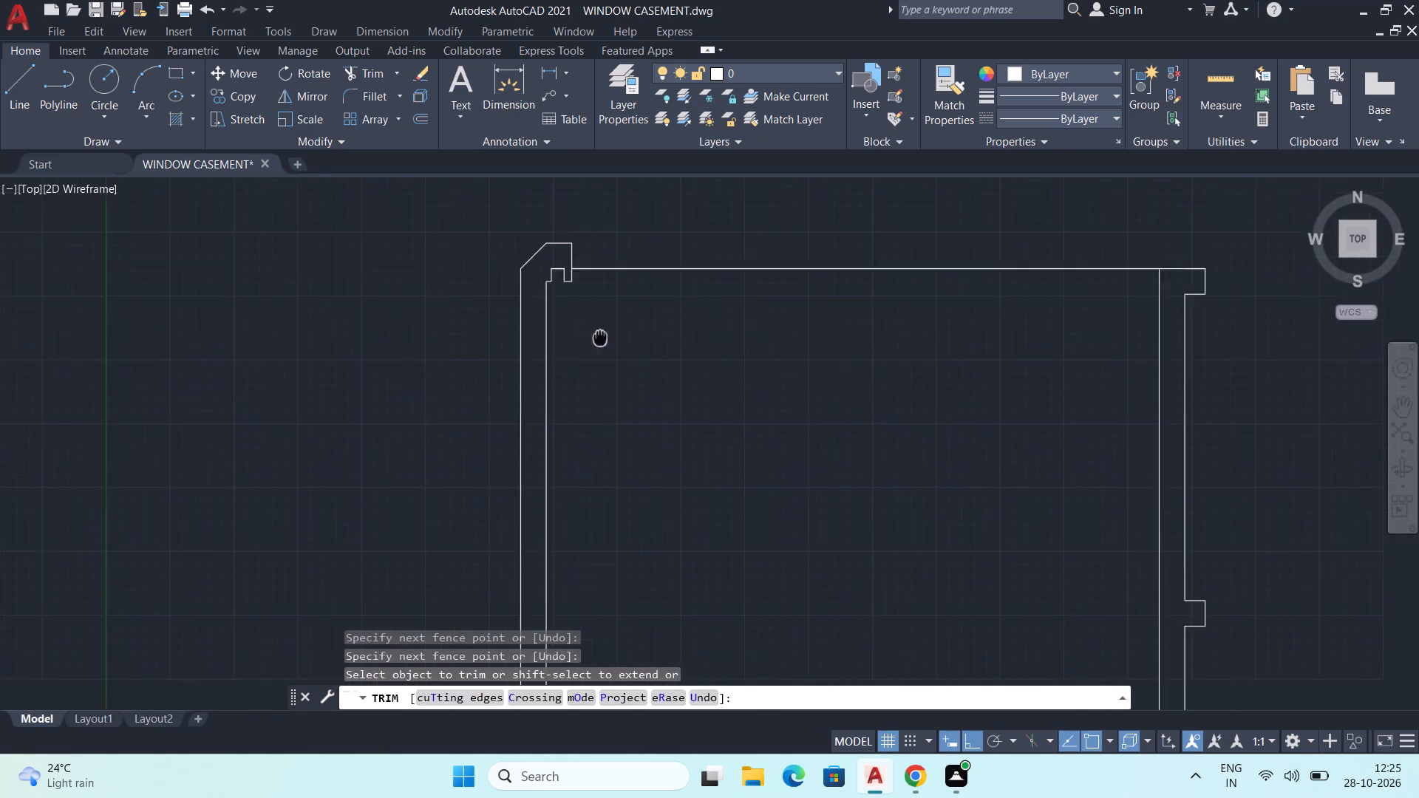
{"action": "middle_click_drag", "start_coordinate": [598, 335], "coordinate": [593, 323]}
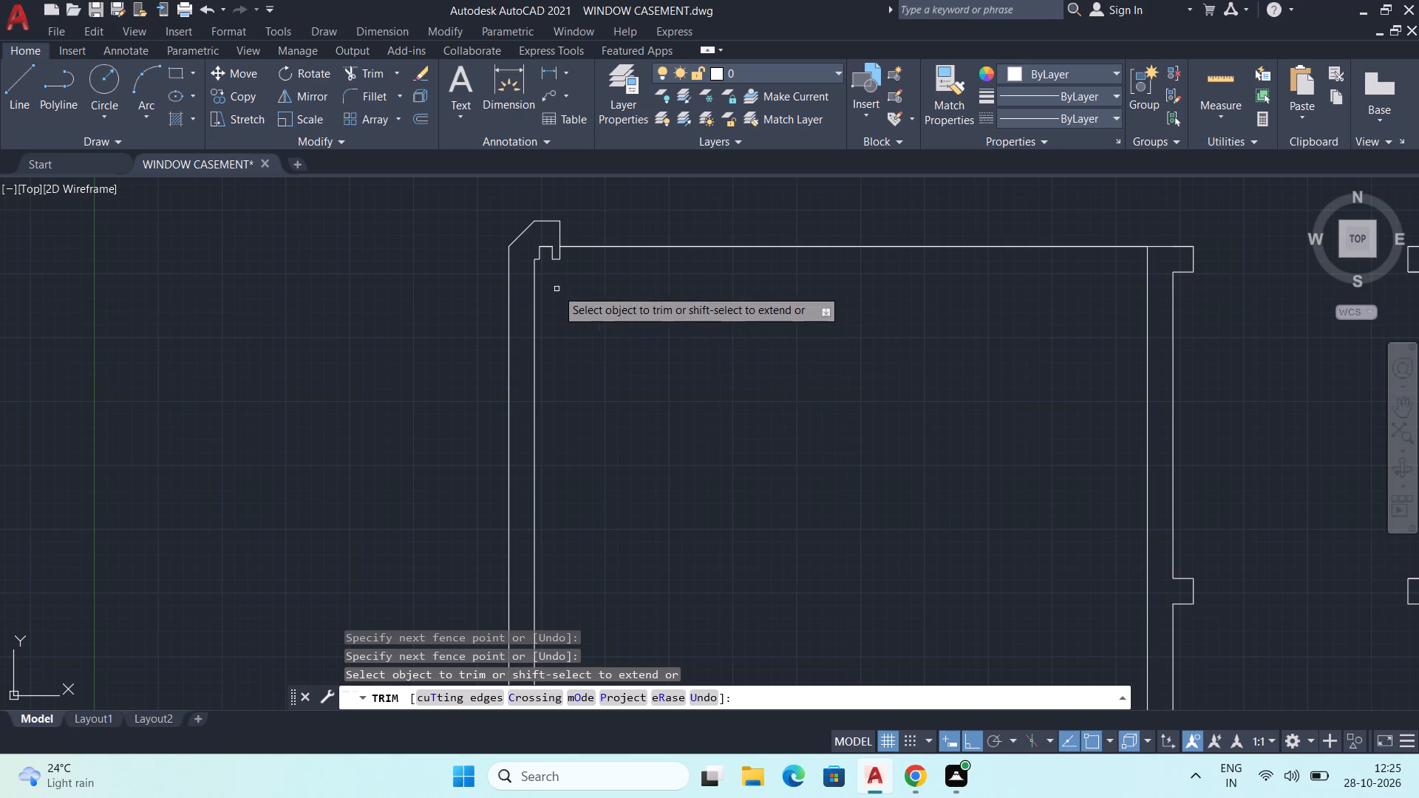
{"action": "middle_click_drag", "start_coordinate": [557, 288], "coordinate": [555, 381]}
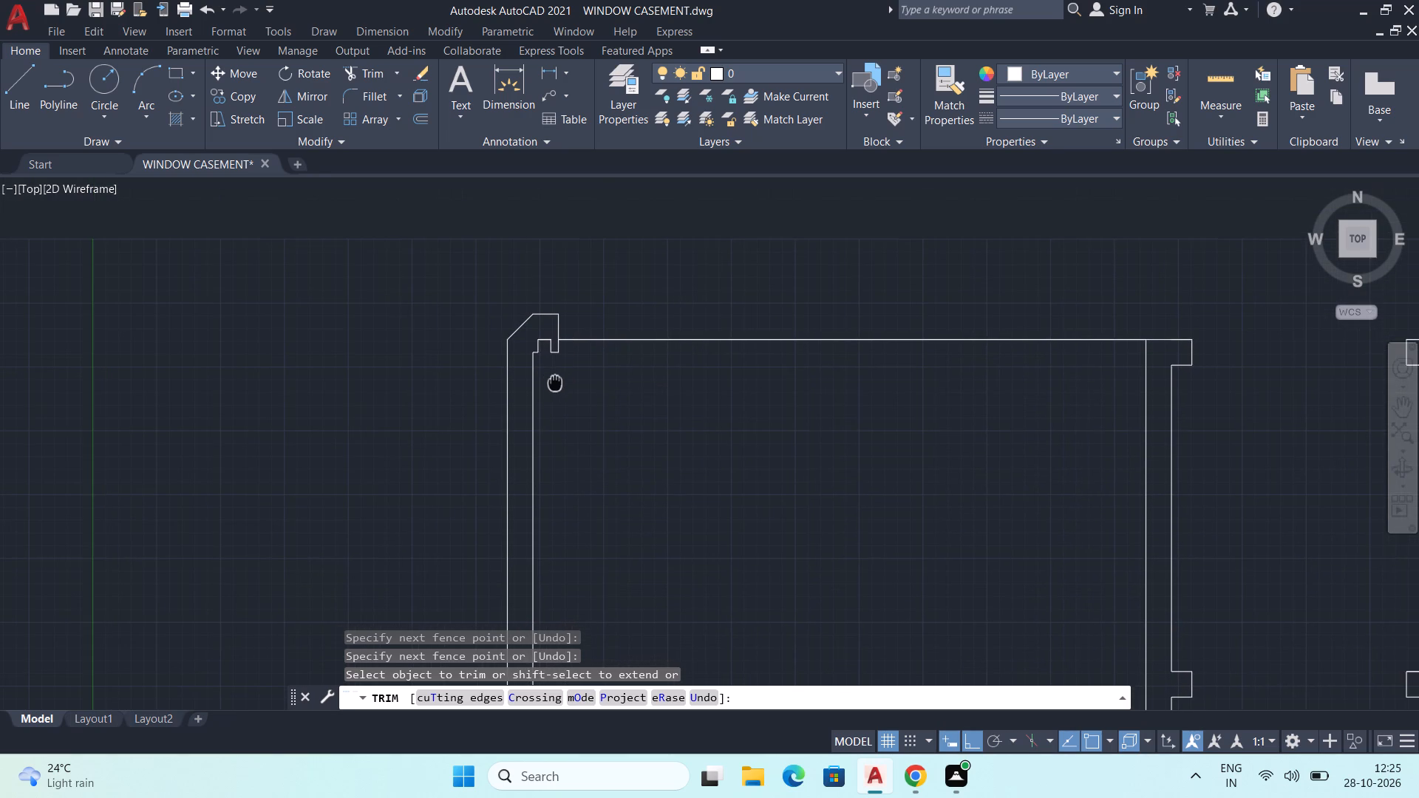
{"action": "middle_click_drag", "start_coordinate": [555, 381], "coordinate": [552, 399]}
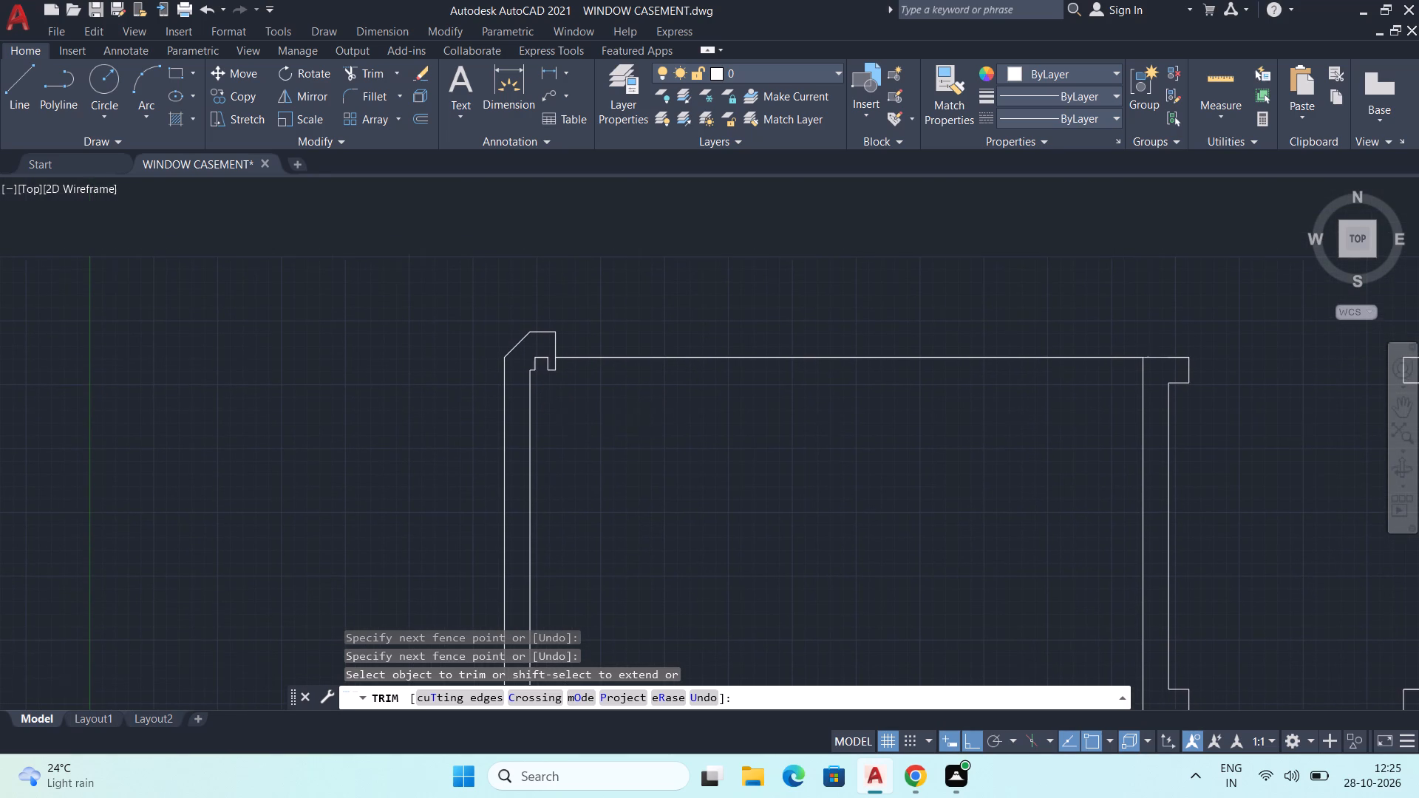
{"action": "middle_click_drag", "start_coordinate": [554, 395], "coordinate": [573, 448]}
{"action": "key", "text": "space"}
Move the hook tip's bottom line up by 0.1 mm.
{"action": "scroll", "coordinate": [576, 471], "scroll_direction": "up", "scroll_amount": 2}
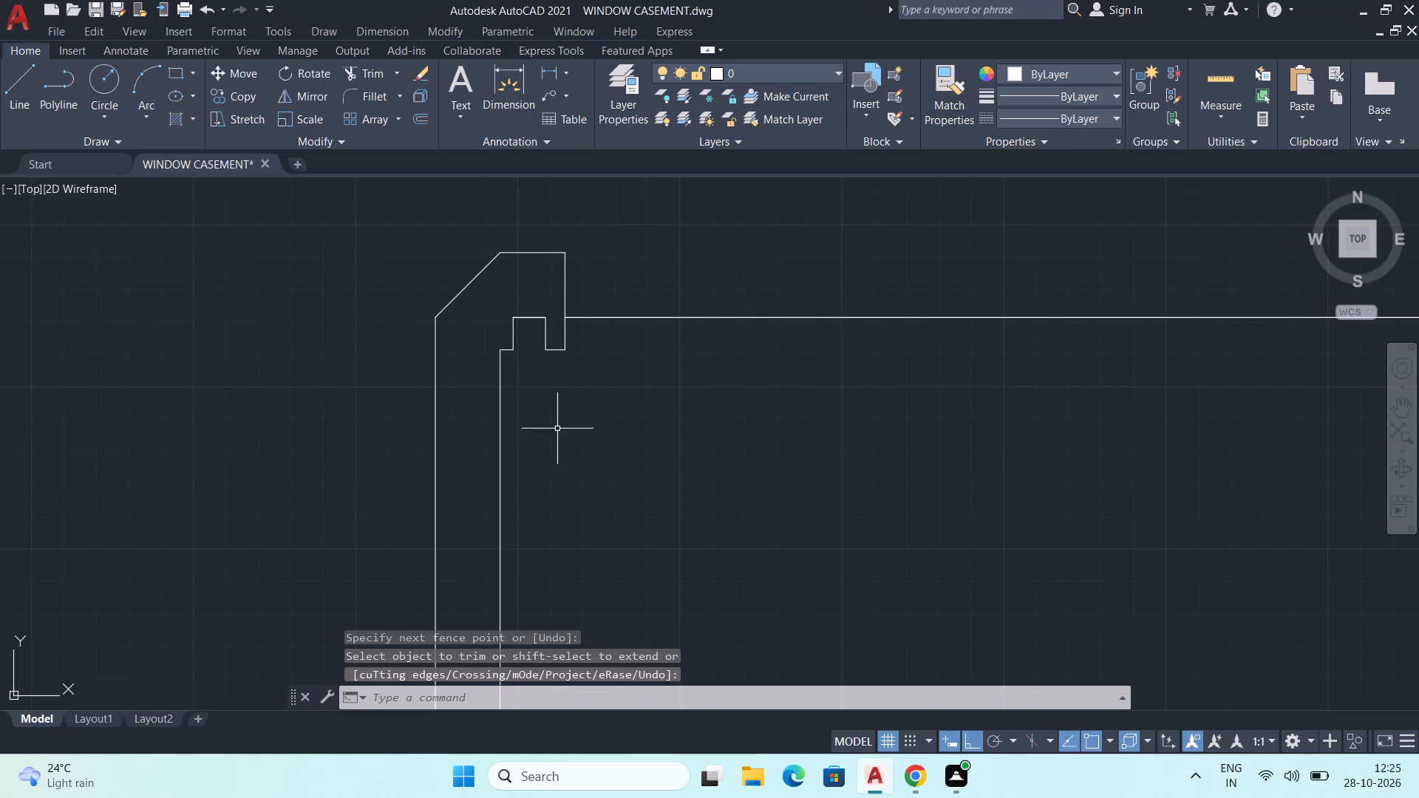
{"action": "middle_click_drag", "start_coordinate": [555, 415], "coordinate": [582, 488]}
{"action": "scroll", "coordinate": [576, 445], "scroll_direction": "up", "scroll_amount": 1}
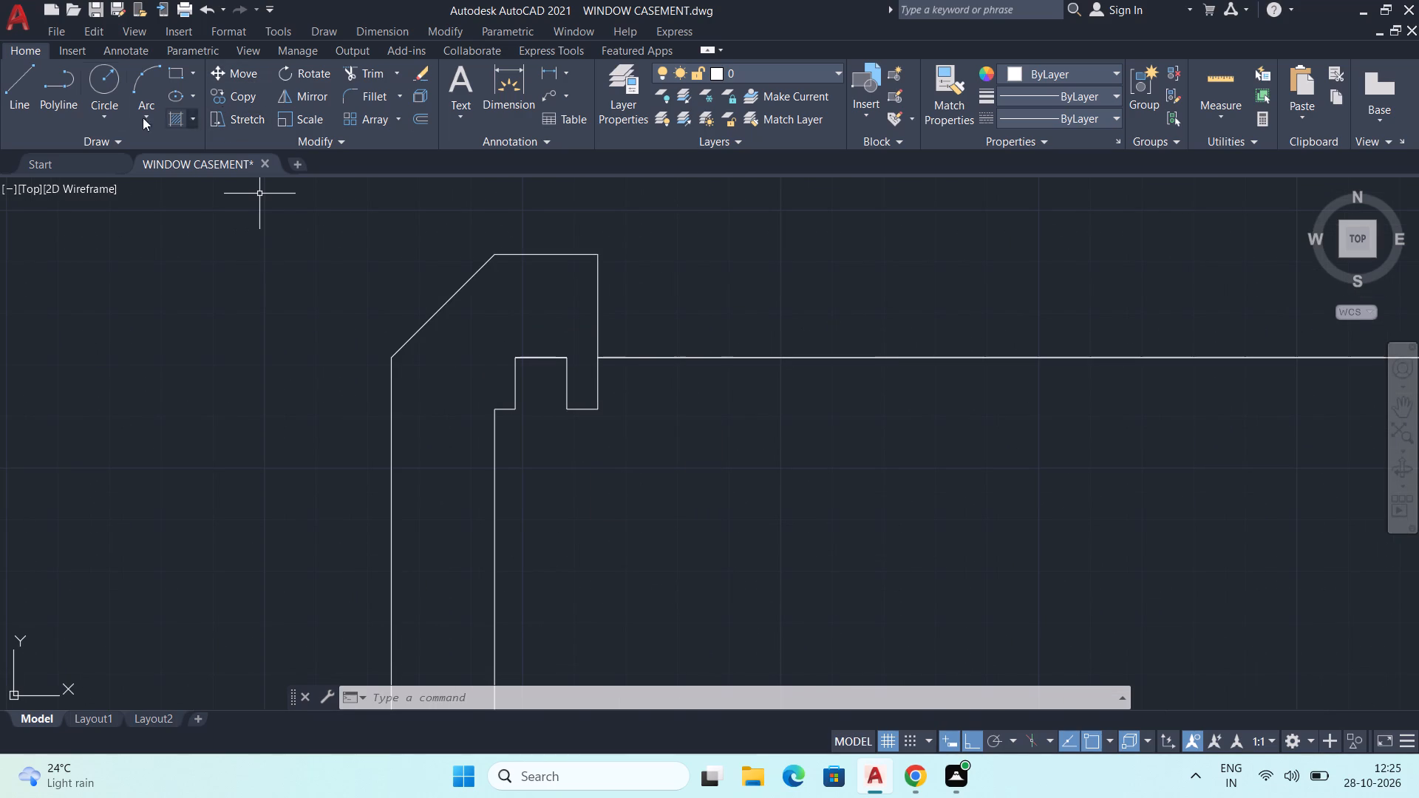
{"action": "scroll", "coordinate": [548, 446], "scroll_direction": "up", "scroll_amount": 1}
{"action": "middle_click_drag", "start_coordinate": [560, 438], "coordinate": [561, 469]}
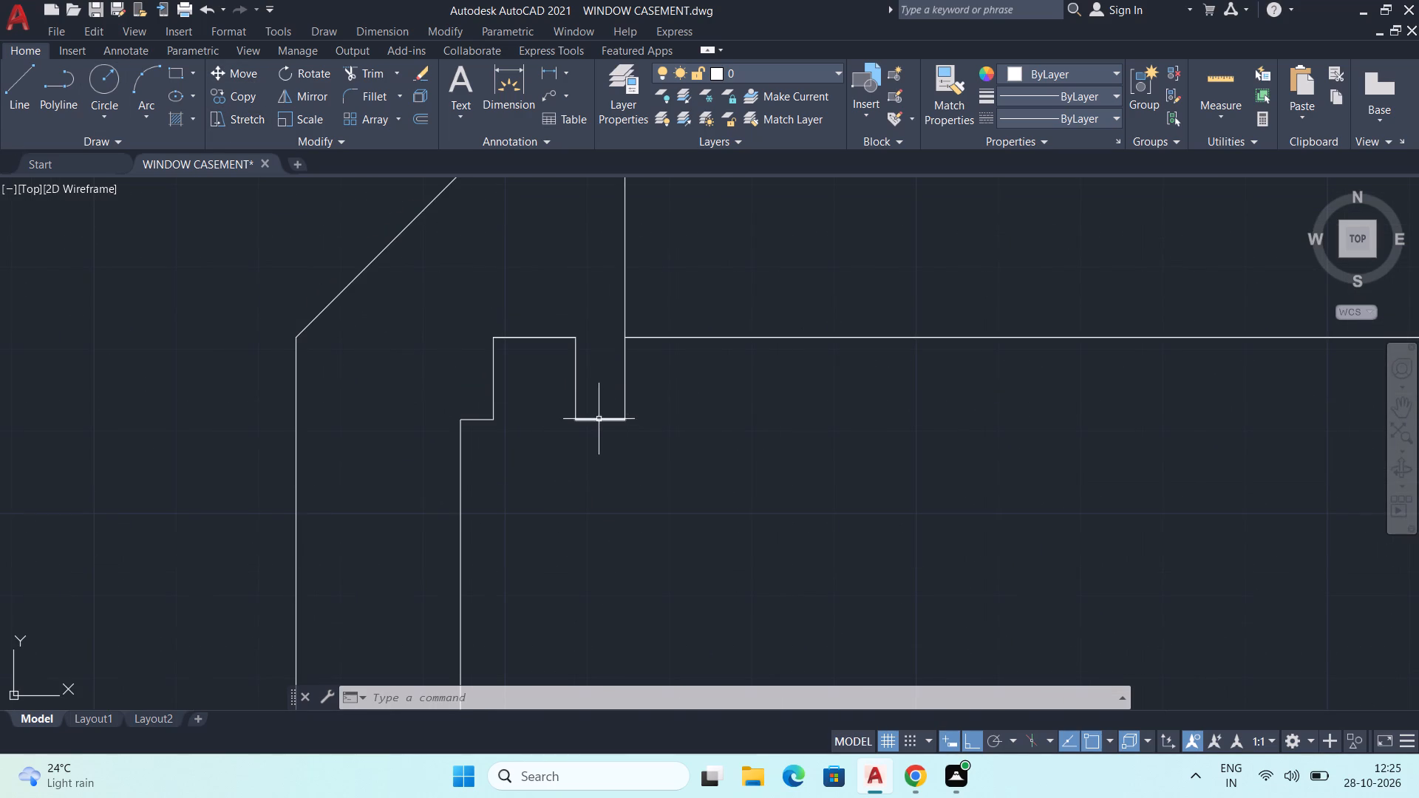
{"action": "left_click", "coordinate": [599, 418]}
{"action": "key", "text": "m"}
{"action": "key", "text": "Return"}
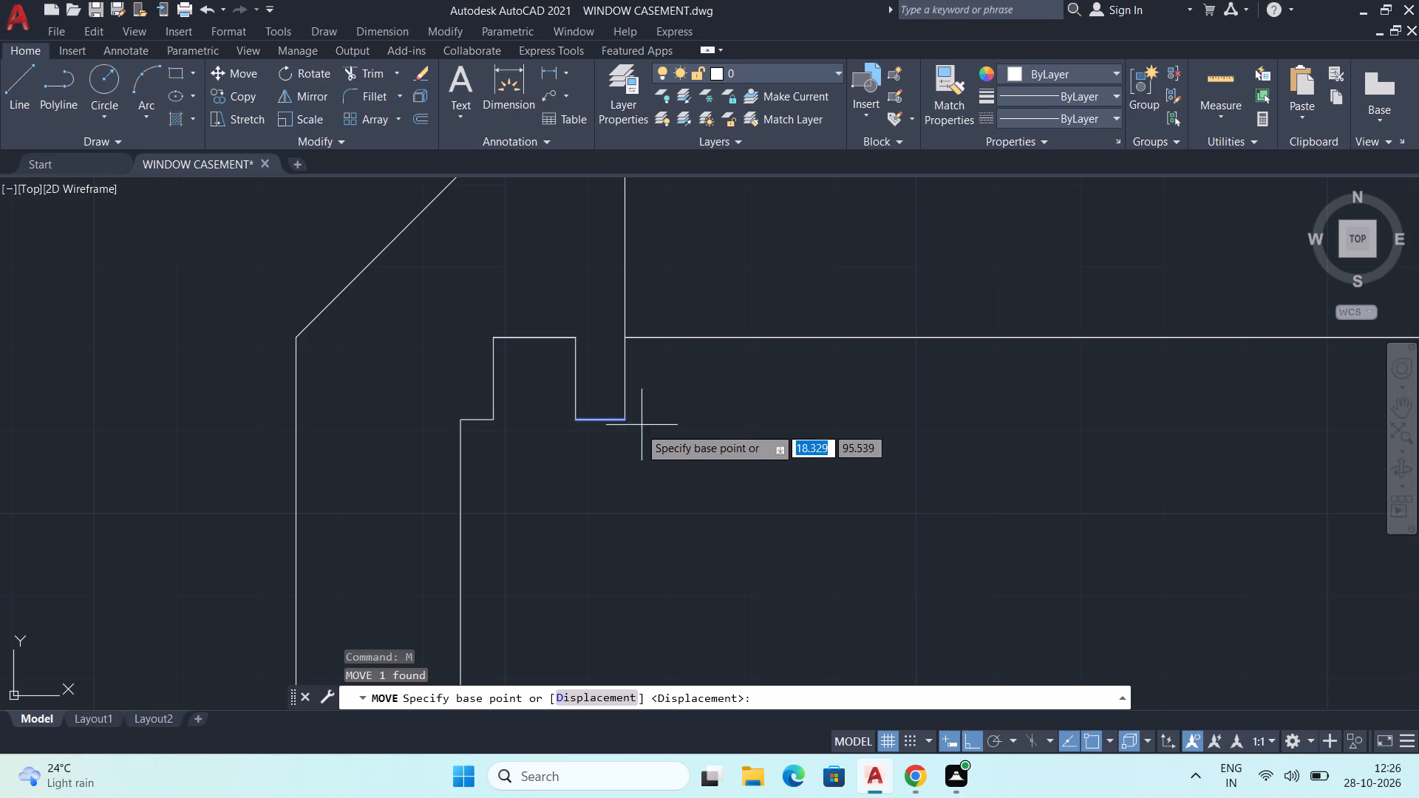
{"action": "left_click", "coordinate": [628, 420]}
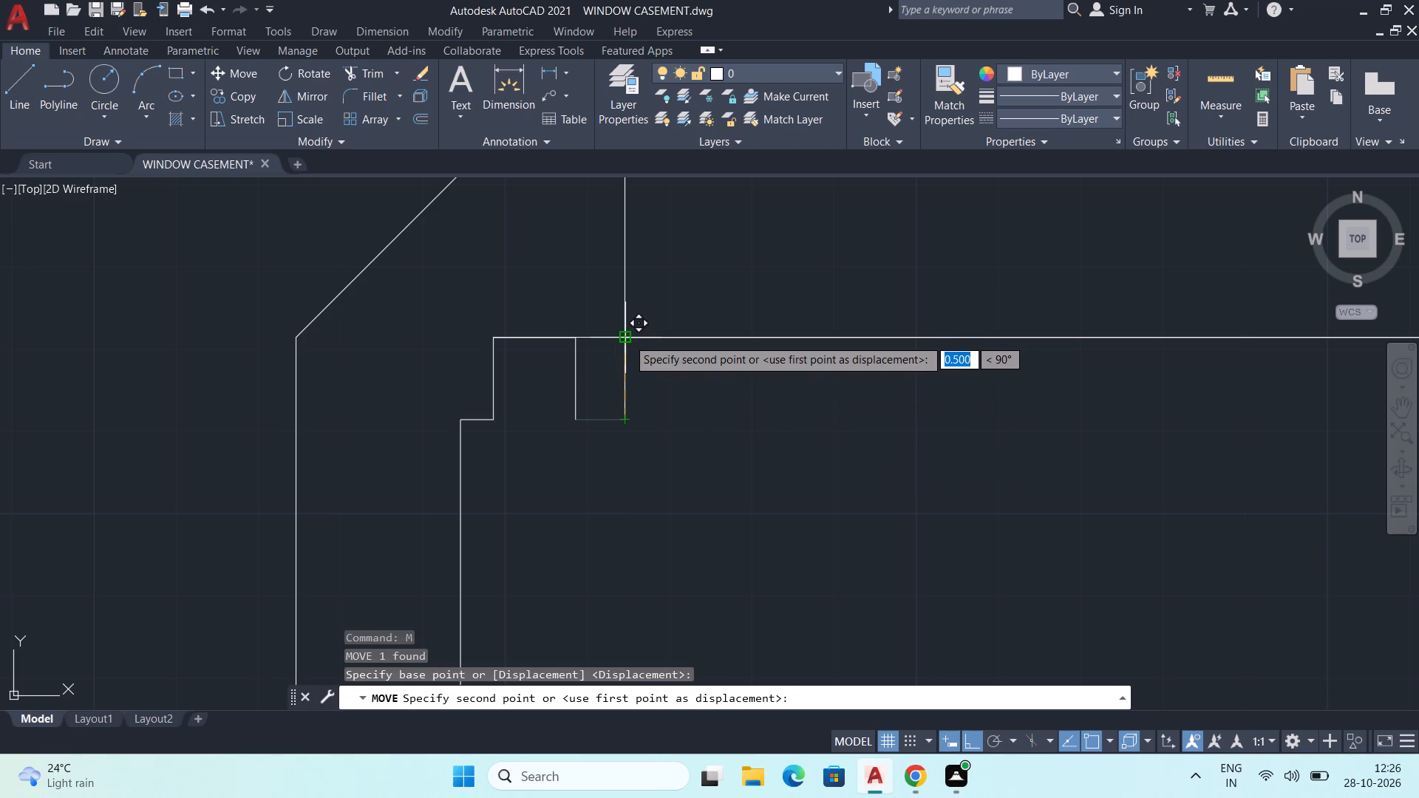
{"action": "type", "text": "0.1"}
{"action": "key", "text": "Return"}
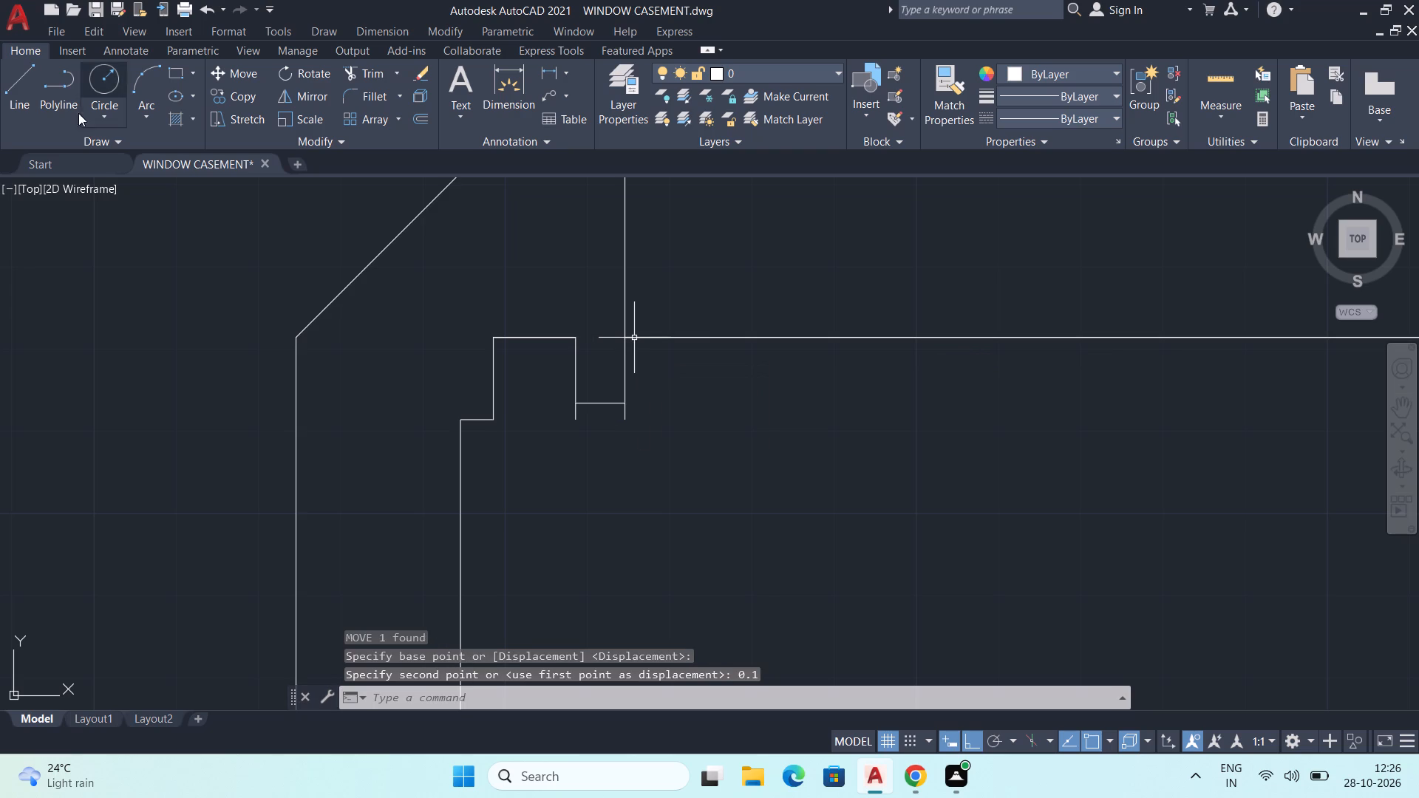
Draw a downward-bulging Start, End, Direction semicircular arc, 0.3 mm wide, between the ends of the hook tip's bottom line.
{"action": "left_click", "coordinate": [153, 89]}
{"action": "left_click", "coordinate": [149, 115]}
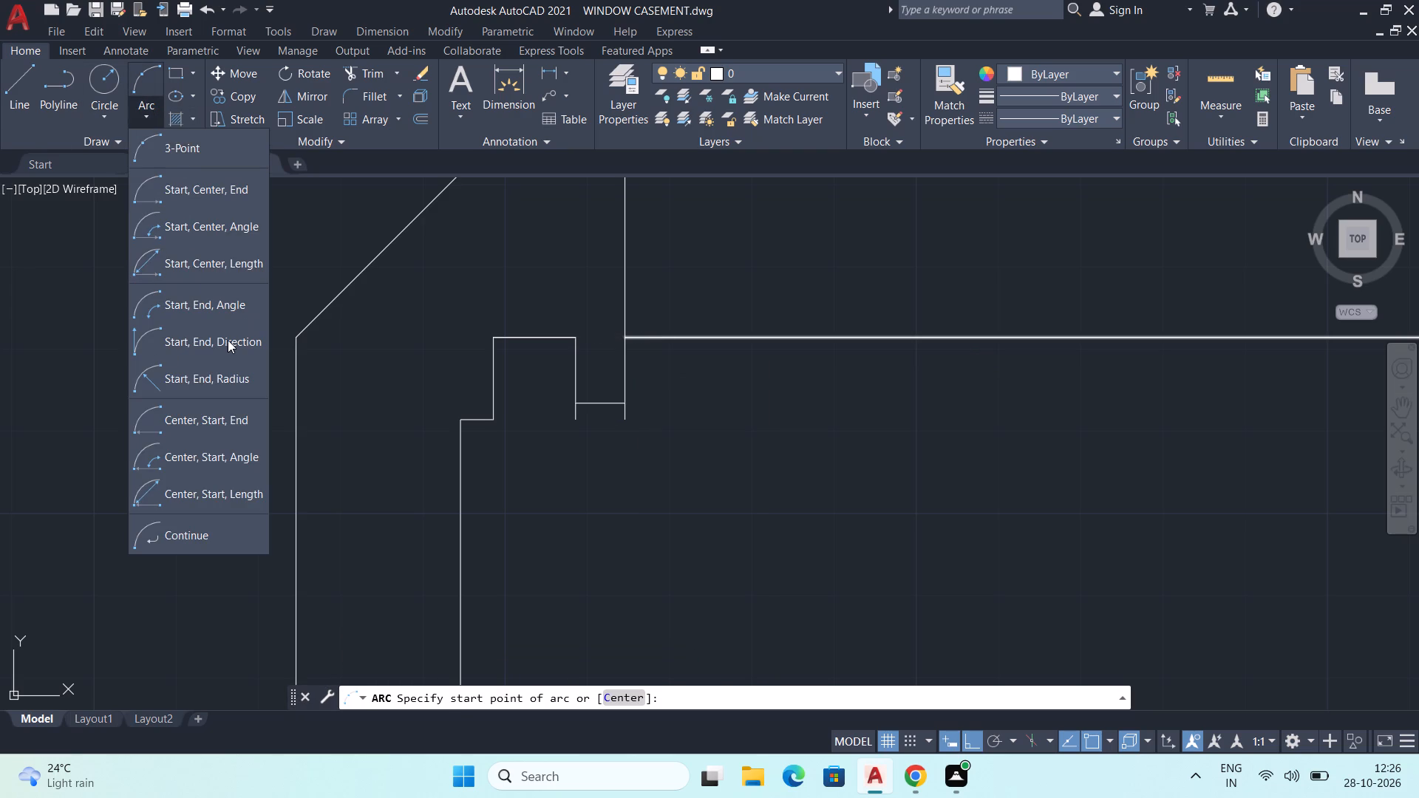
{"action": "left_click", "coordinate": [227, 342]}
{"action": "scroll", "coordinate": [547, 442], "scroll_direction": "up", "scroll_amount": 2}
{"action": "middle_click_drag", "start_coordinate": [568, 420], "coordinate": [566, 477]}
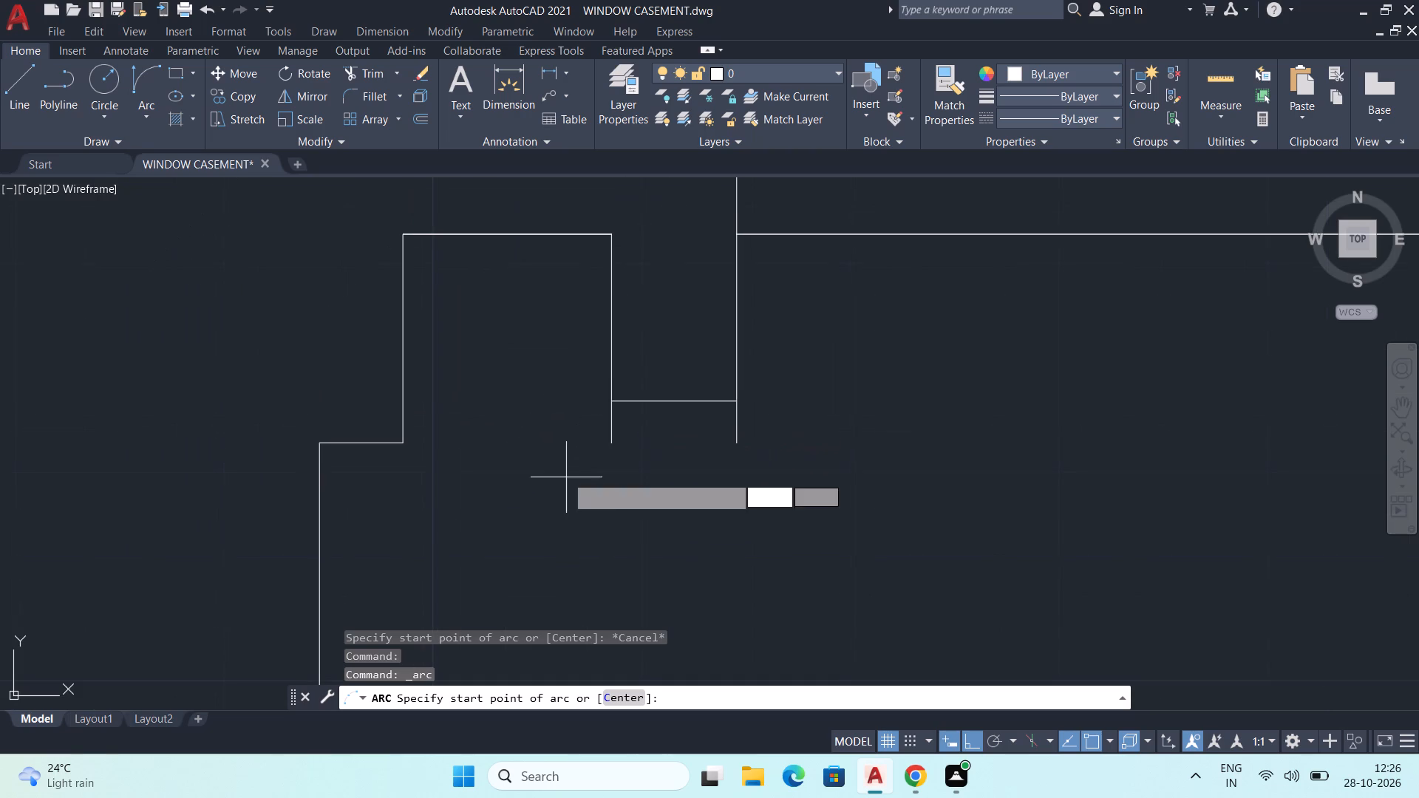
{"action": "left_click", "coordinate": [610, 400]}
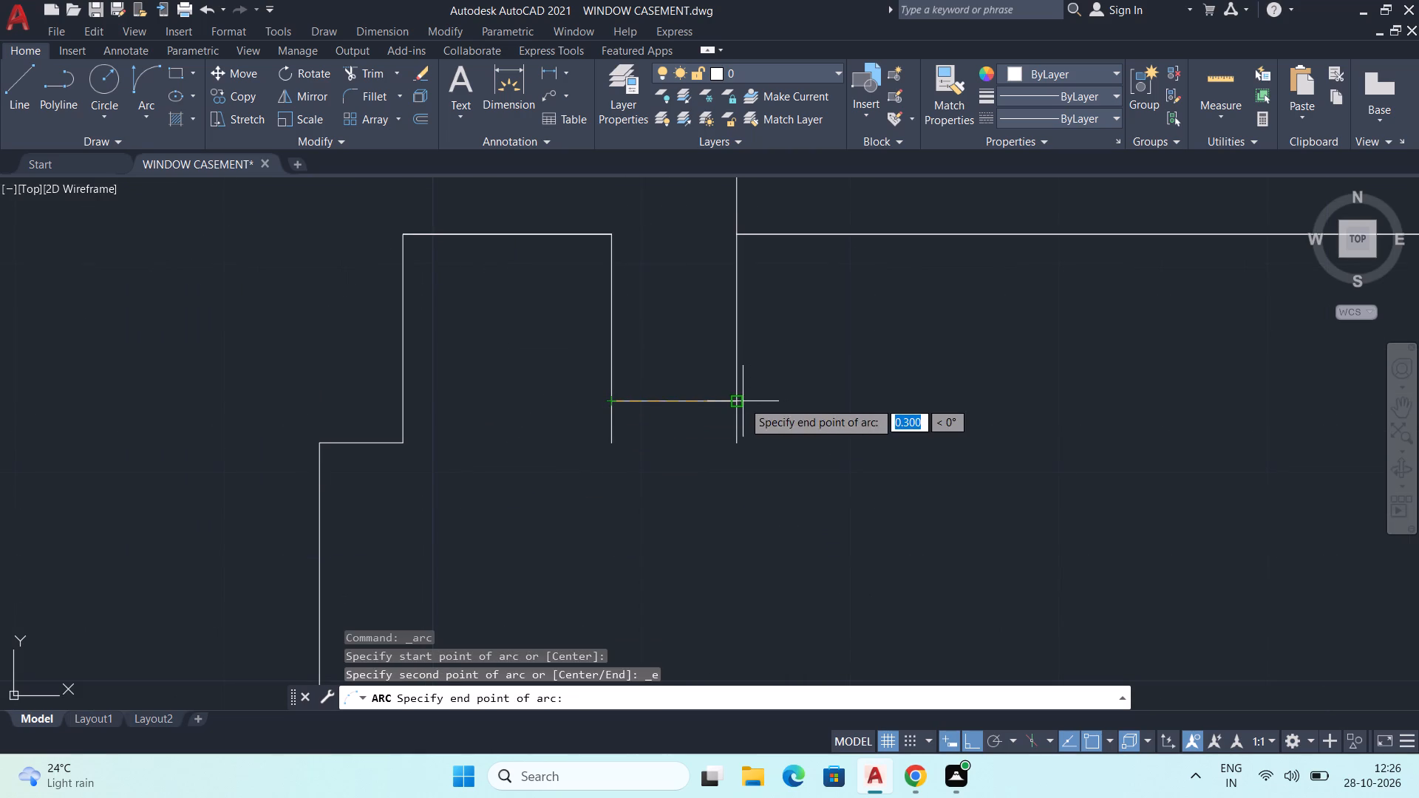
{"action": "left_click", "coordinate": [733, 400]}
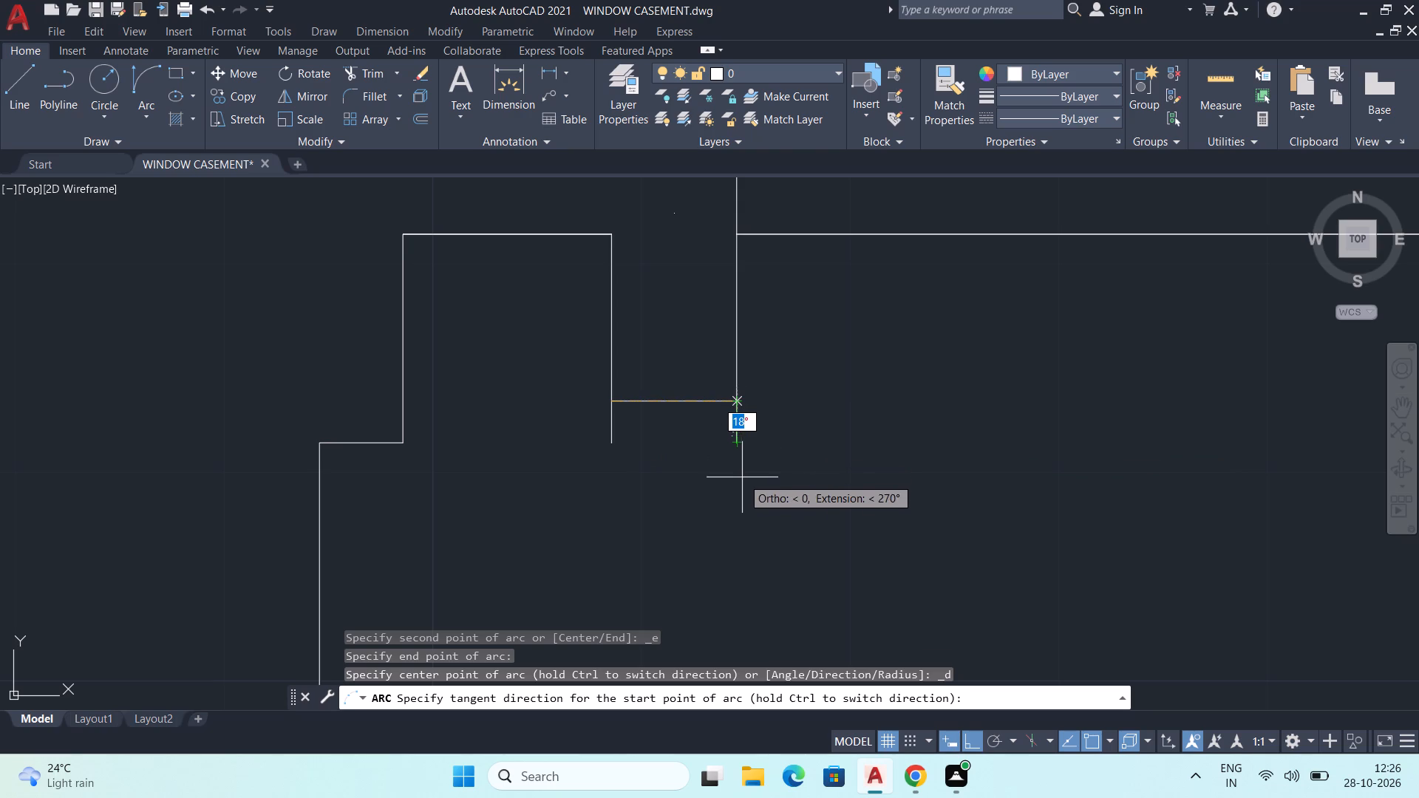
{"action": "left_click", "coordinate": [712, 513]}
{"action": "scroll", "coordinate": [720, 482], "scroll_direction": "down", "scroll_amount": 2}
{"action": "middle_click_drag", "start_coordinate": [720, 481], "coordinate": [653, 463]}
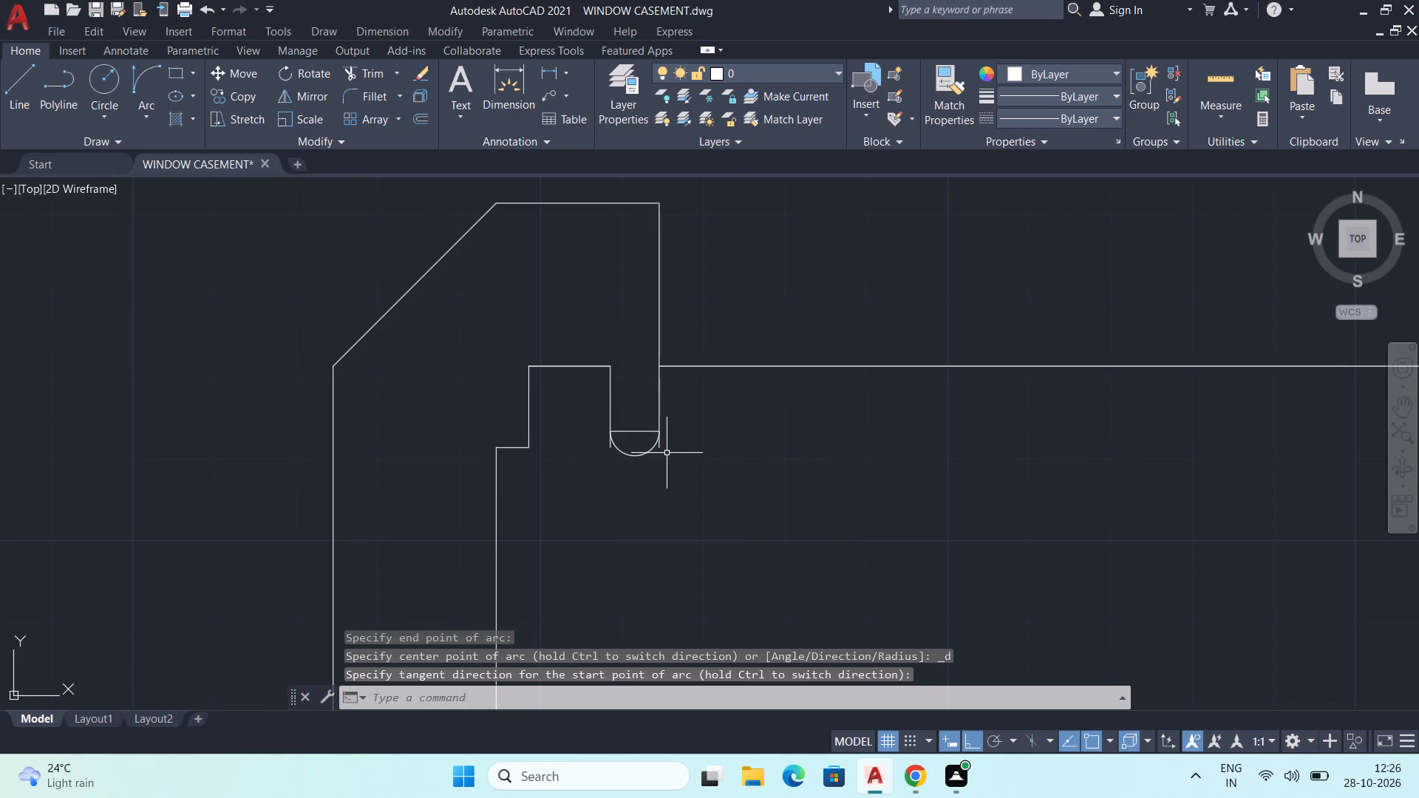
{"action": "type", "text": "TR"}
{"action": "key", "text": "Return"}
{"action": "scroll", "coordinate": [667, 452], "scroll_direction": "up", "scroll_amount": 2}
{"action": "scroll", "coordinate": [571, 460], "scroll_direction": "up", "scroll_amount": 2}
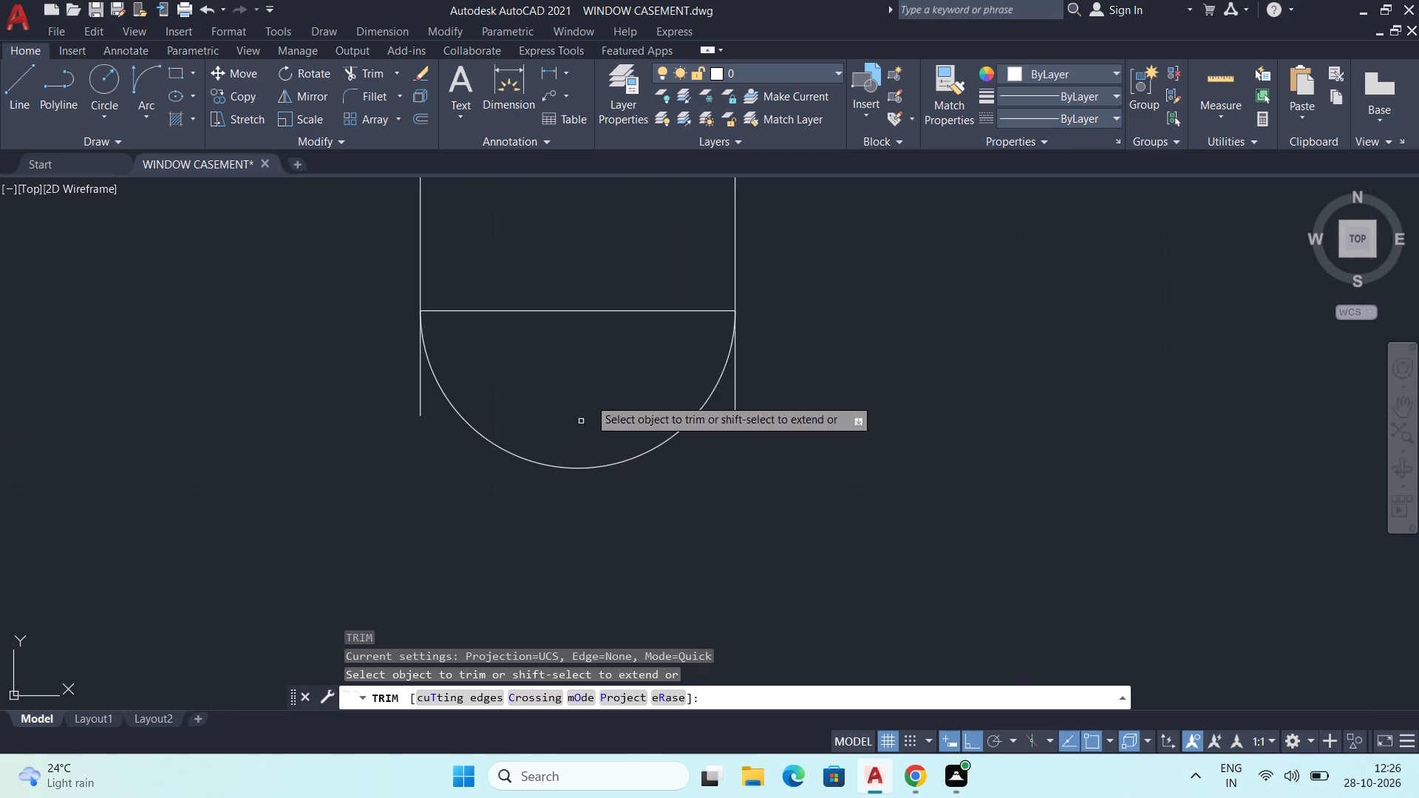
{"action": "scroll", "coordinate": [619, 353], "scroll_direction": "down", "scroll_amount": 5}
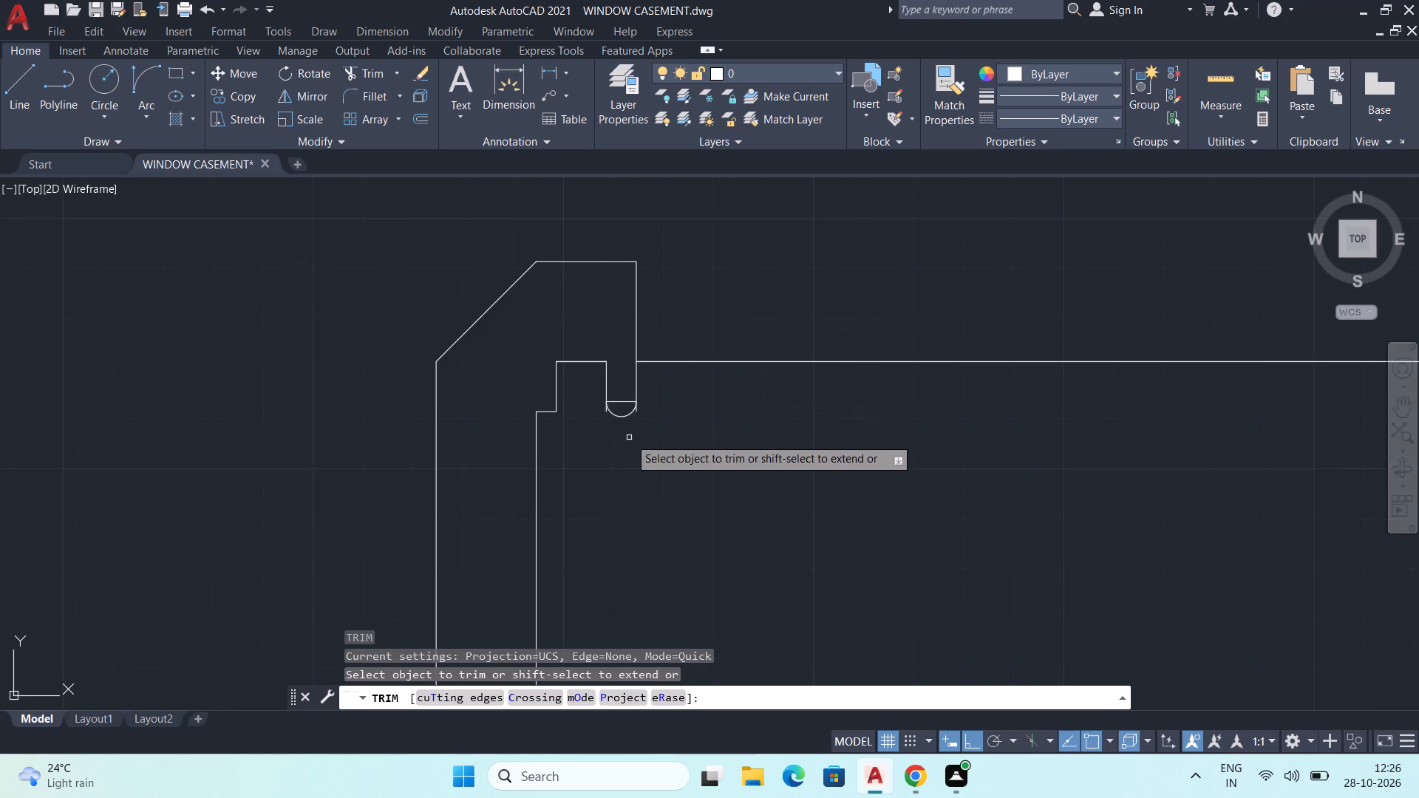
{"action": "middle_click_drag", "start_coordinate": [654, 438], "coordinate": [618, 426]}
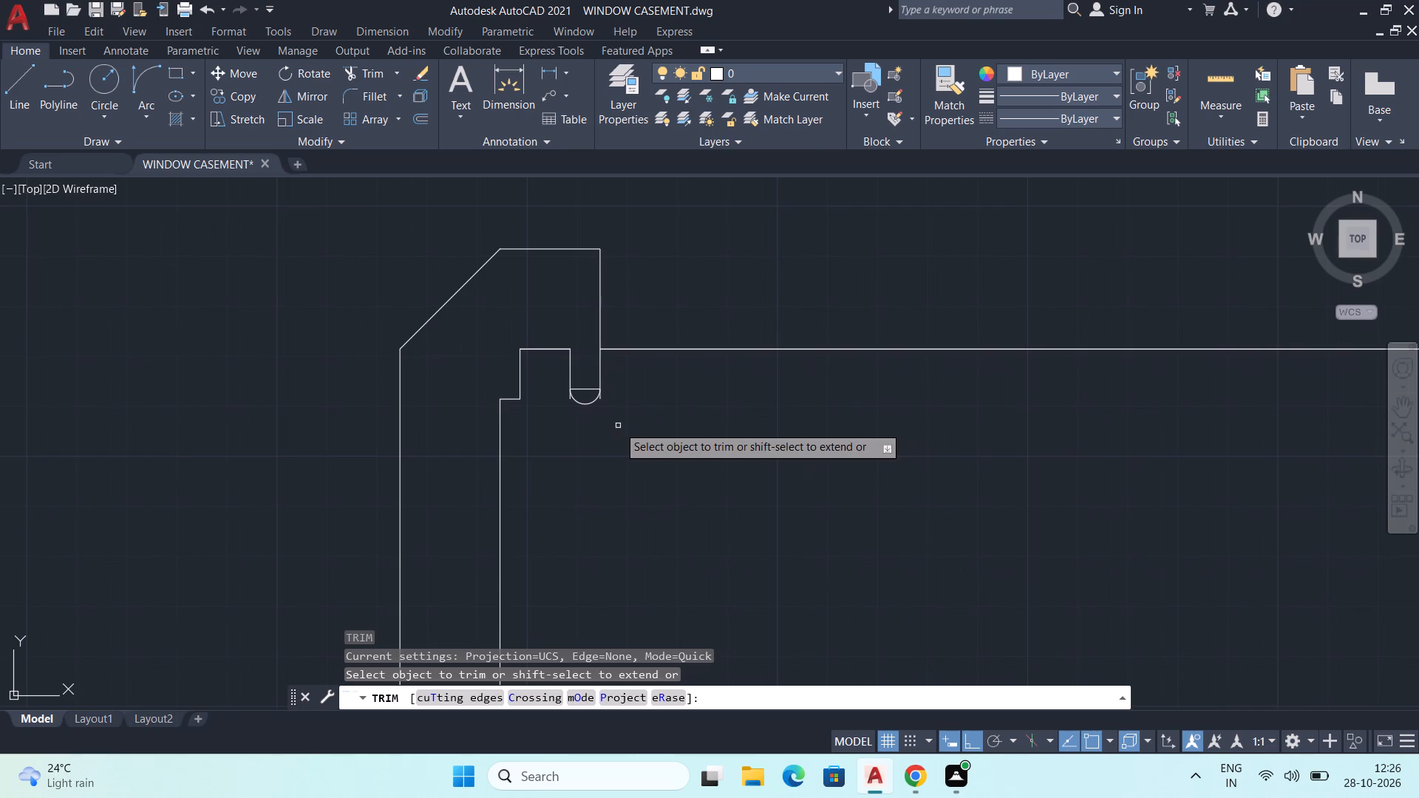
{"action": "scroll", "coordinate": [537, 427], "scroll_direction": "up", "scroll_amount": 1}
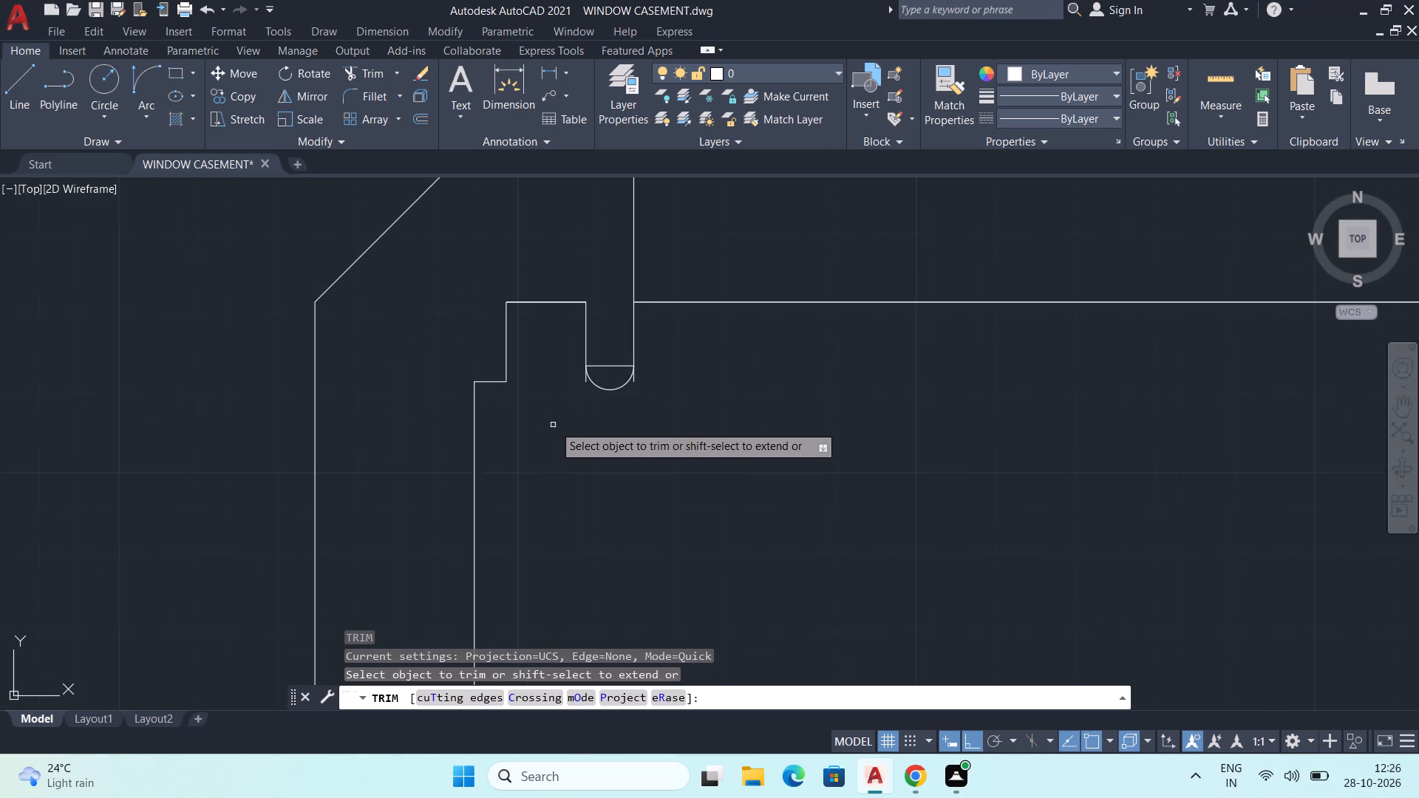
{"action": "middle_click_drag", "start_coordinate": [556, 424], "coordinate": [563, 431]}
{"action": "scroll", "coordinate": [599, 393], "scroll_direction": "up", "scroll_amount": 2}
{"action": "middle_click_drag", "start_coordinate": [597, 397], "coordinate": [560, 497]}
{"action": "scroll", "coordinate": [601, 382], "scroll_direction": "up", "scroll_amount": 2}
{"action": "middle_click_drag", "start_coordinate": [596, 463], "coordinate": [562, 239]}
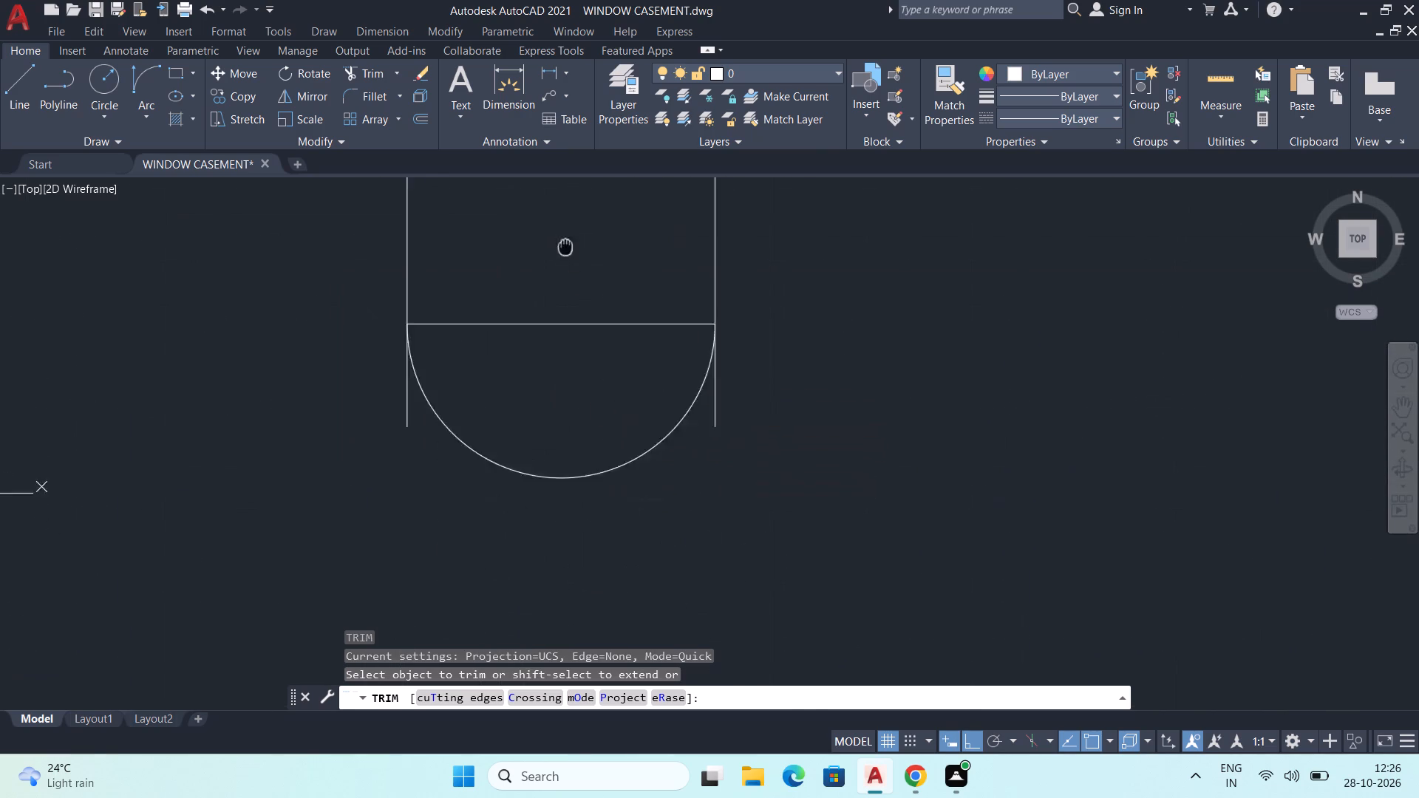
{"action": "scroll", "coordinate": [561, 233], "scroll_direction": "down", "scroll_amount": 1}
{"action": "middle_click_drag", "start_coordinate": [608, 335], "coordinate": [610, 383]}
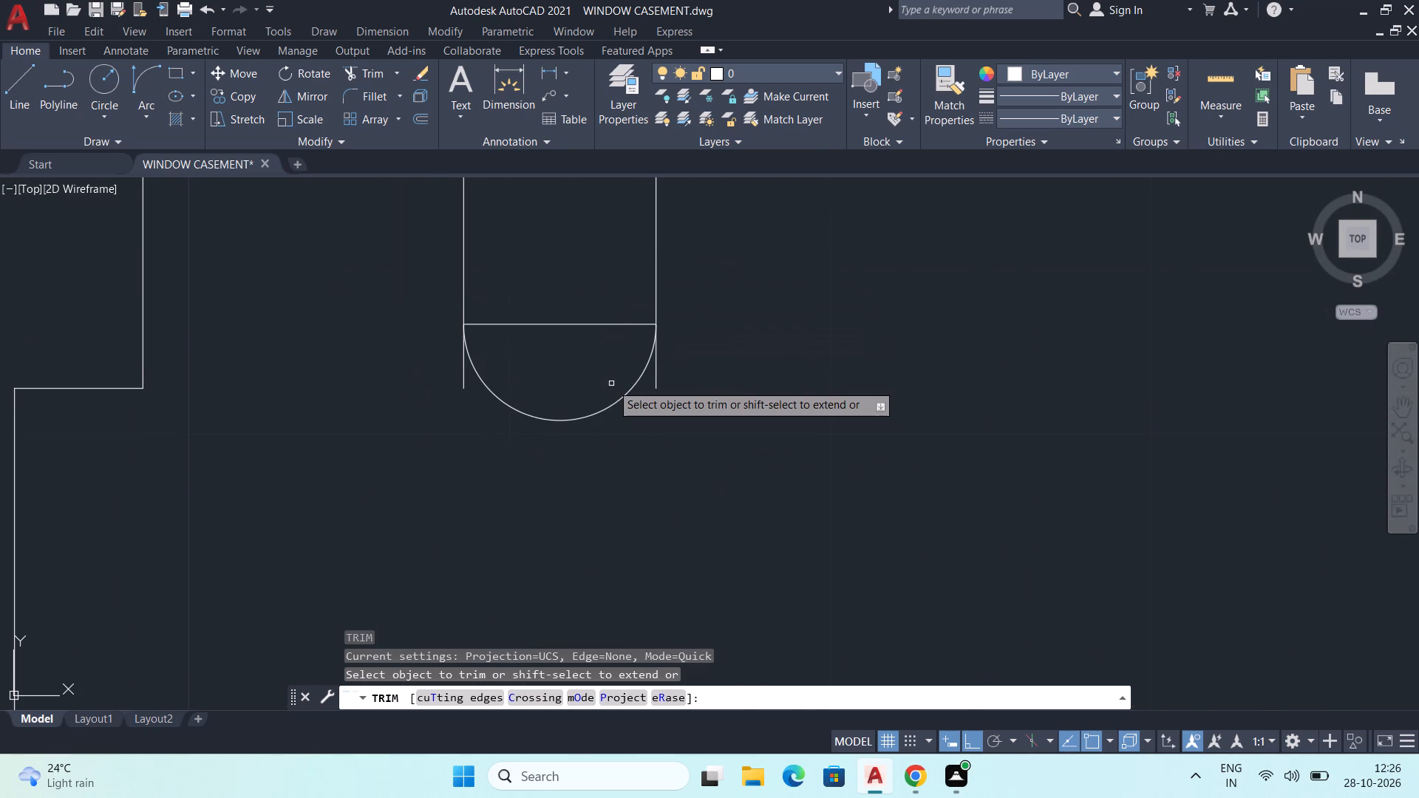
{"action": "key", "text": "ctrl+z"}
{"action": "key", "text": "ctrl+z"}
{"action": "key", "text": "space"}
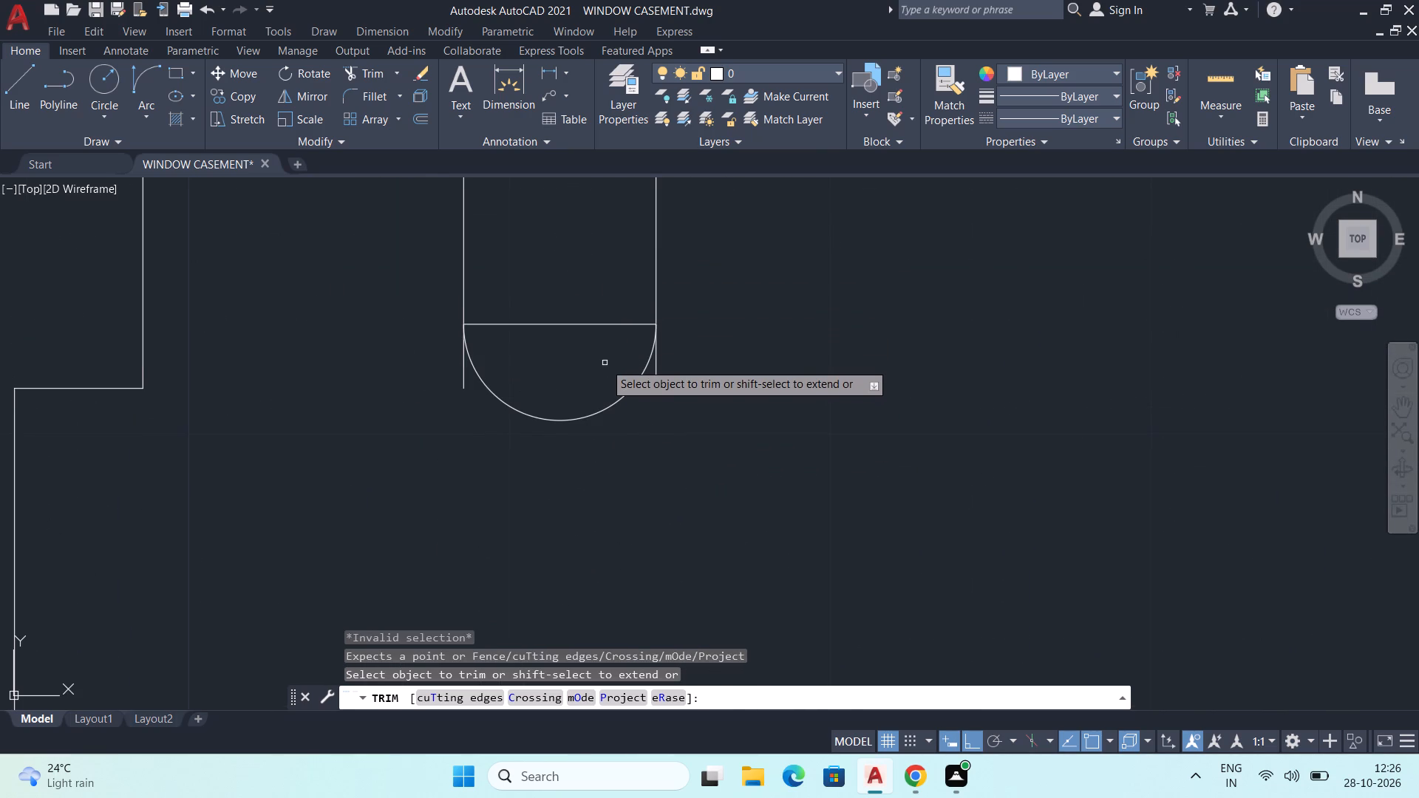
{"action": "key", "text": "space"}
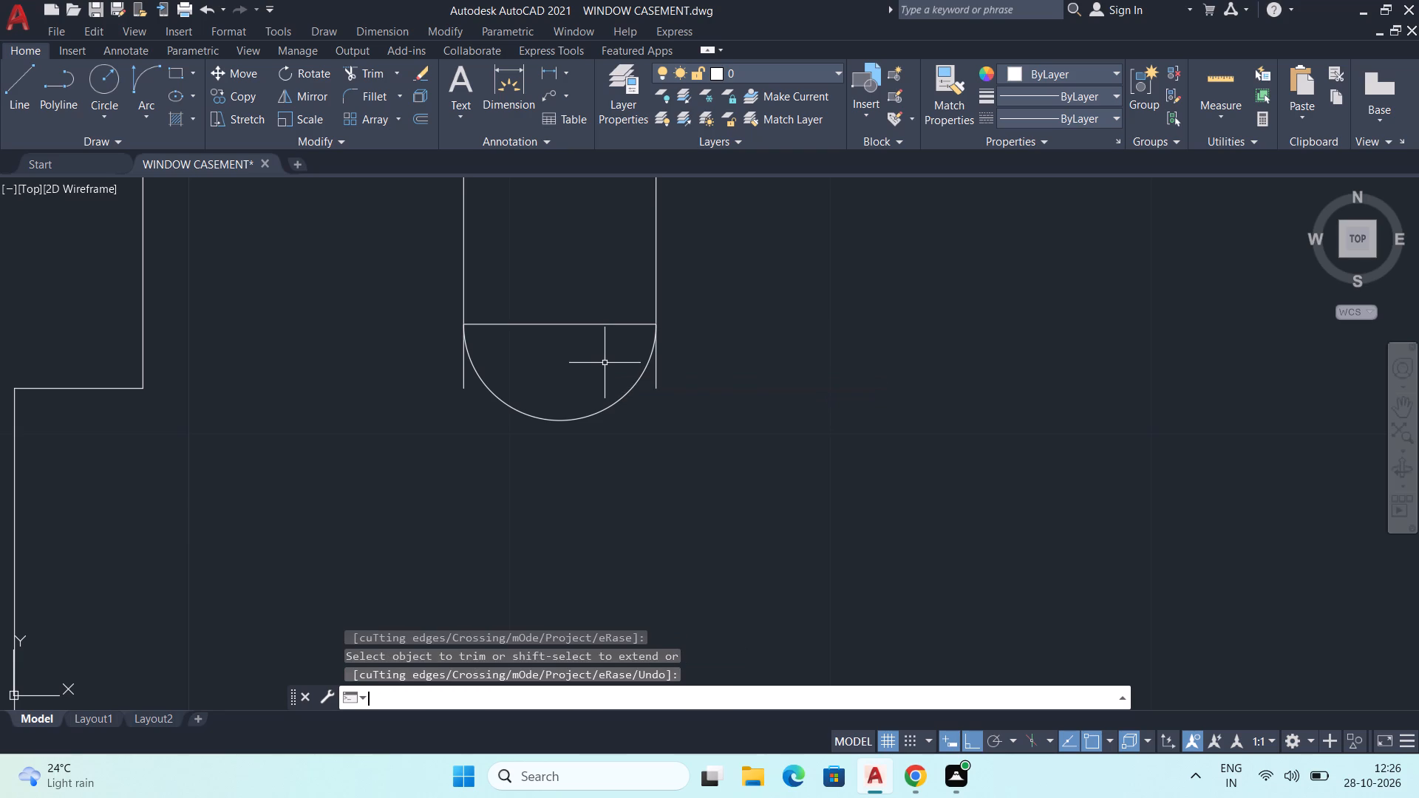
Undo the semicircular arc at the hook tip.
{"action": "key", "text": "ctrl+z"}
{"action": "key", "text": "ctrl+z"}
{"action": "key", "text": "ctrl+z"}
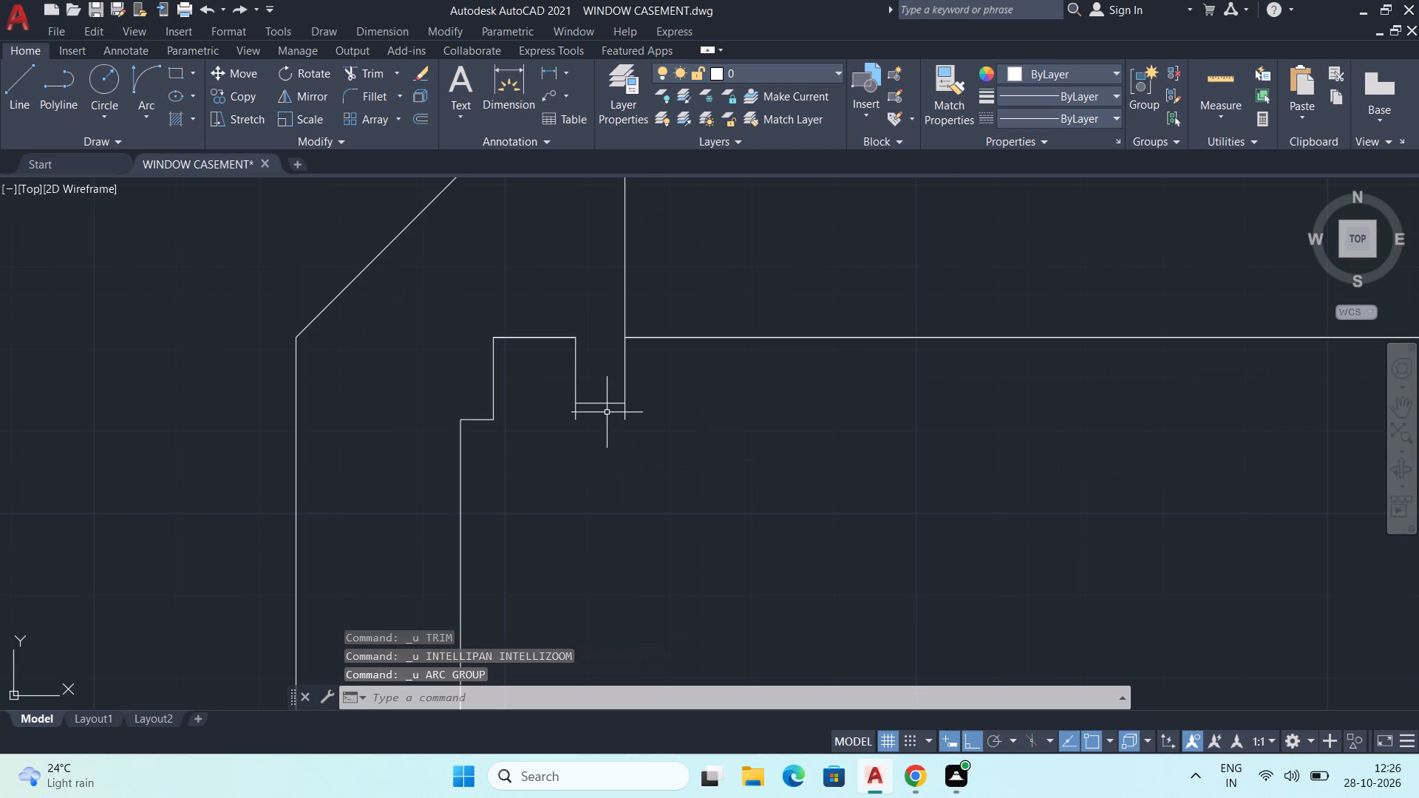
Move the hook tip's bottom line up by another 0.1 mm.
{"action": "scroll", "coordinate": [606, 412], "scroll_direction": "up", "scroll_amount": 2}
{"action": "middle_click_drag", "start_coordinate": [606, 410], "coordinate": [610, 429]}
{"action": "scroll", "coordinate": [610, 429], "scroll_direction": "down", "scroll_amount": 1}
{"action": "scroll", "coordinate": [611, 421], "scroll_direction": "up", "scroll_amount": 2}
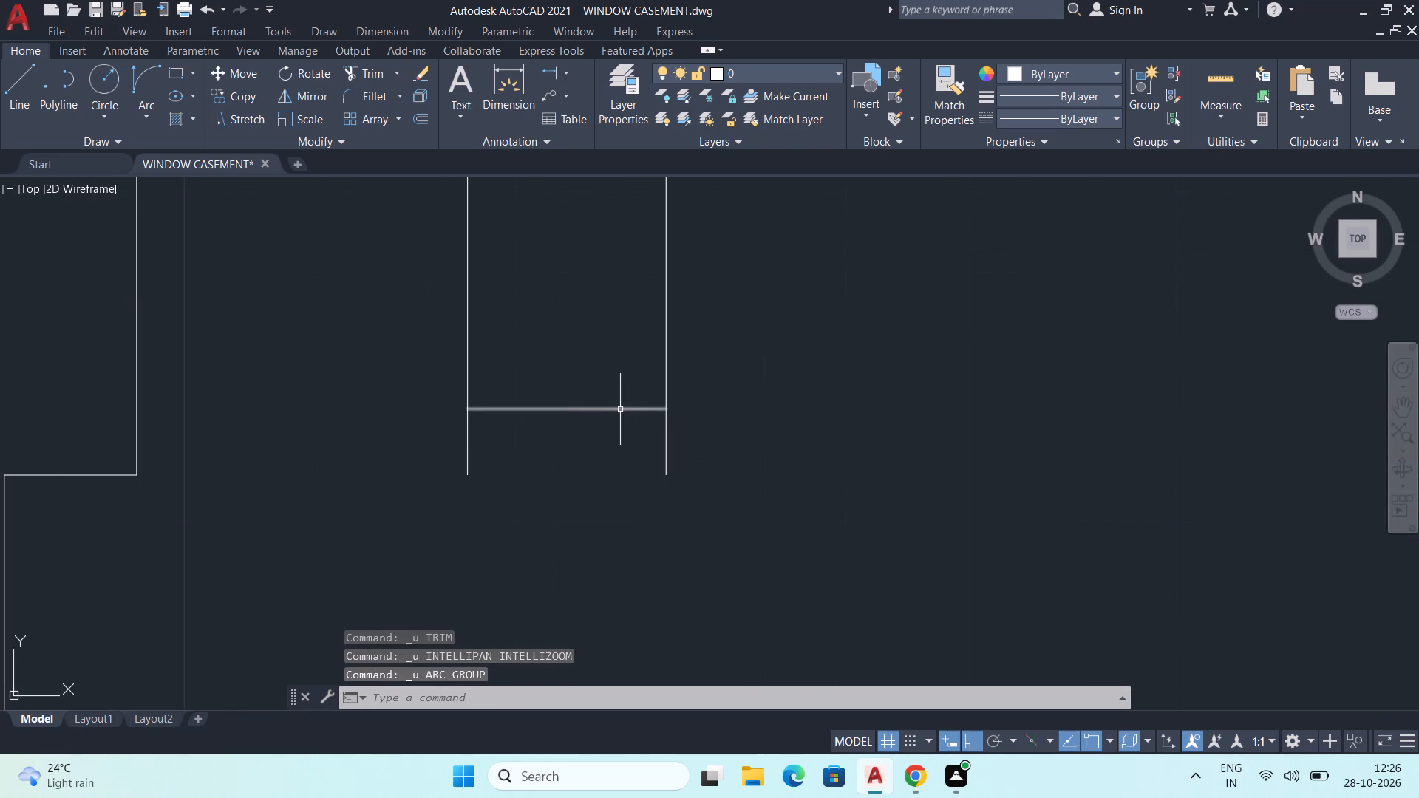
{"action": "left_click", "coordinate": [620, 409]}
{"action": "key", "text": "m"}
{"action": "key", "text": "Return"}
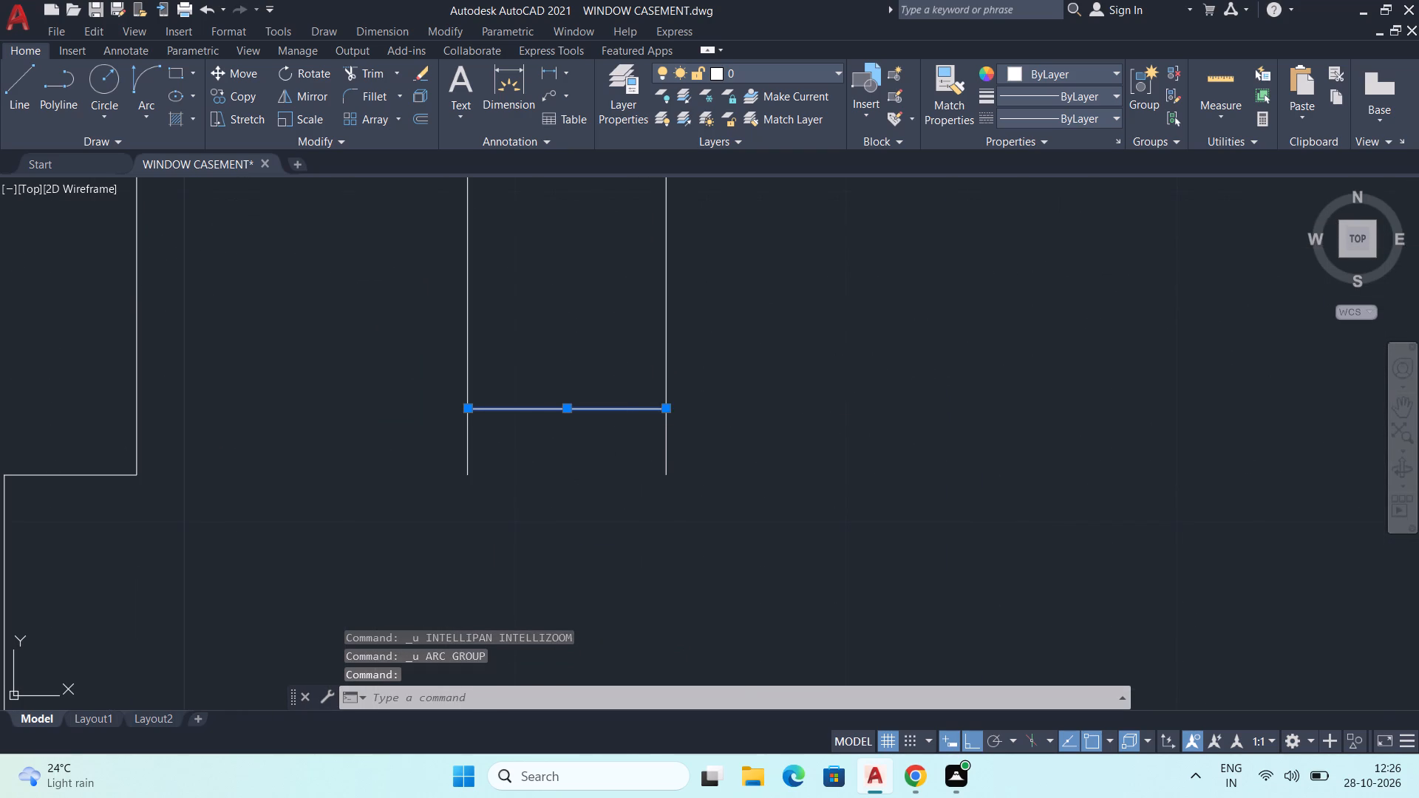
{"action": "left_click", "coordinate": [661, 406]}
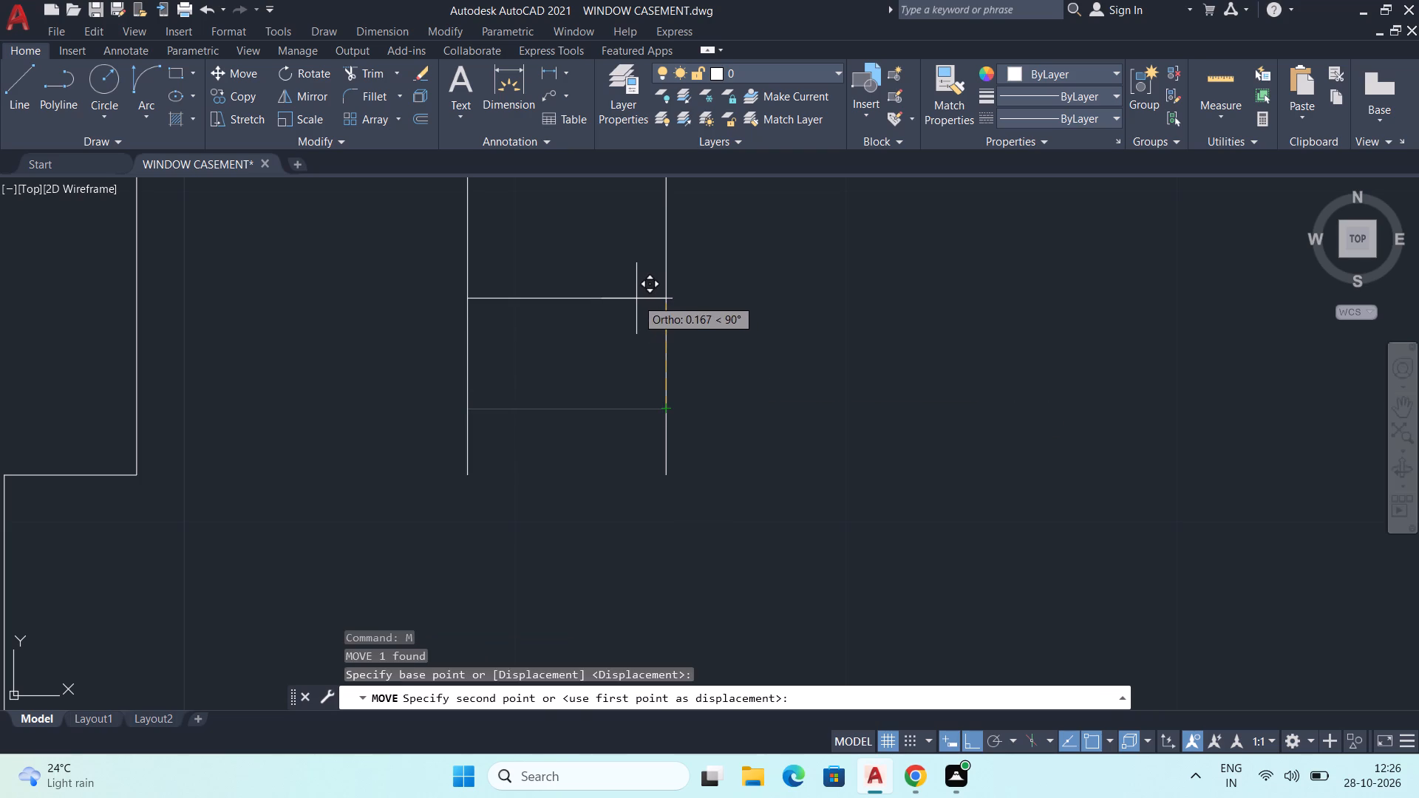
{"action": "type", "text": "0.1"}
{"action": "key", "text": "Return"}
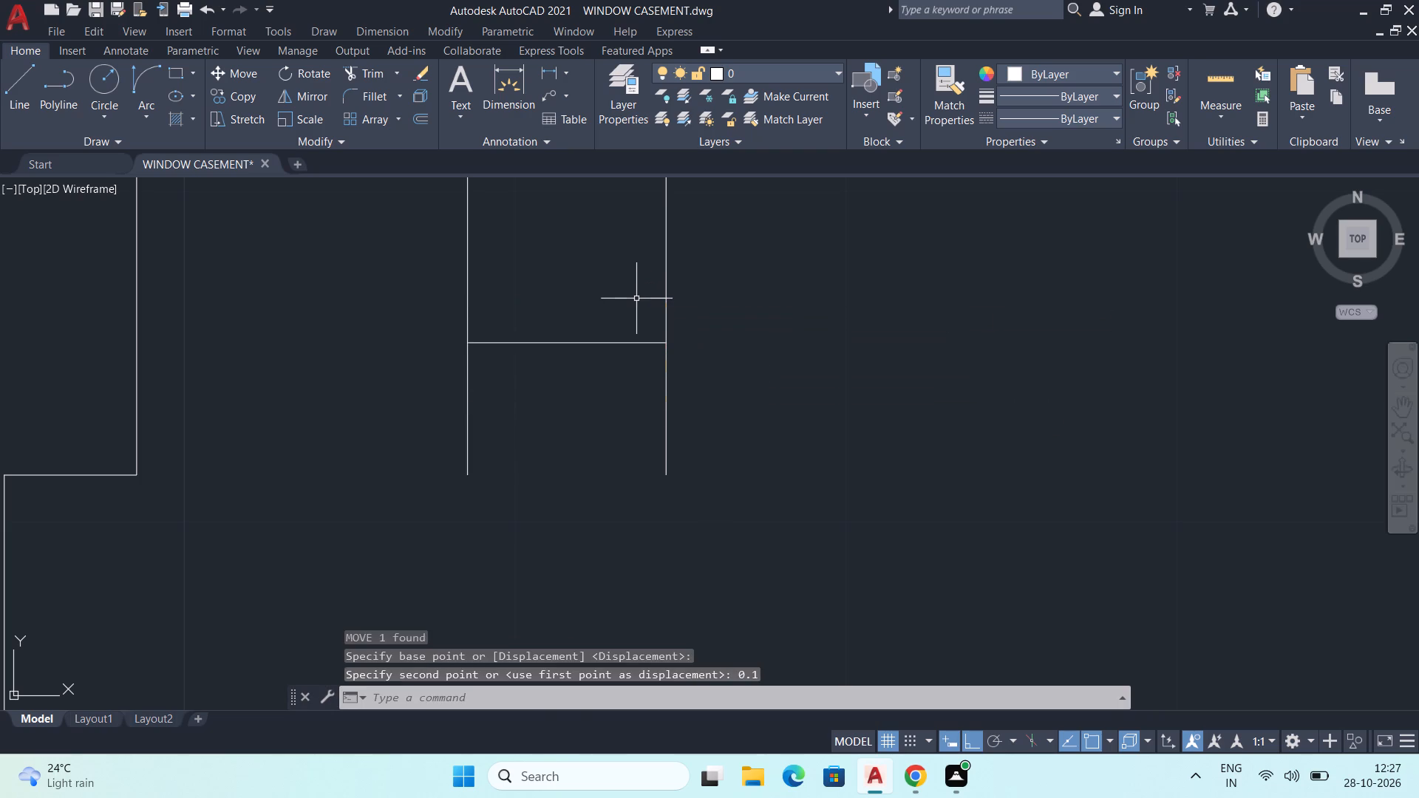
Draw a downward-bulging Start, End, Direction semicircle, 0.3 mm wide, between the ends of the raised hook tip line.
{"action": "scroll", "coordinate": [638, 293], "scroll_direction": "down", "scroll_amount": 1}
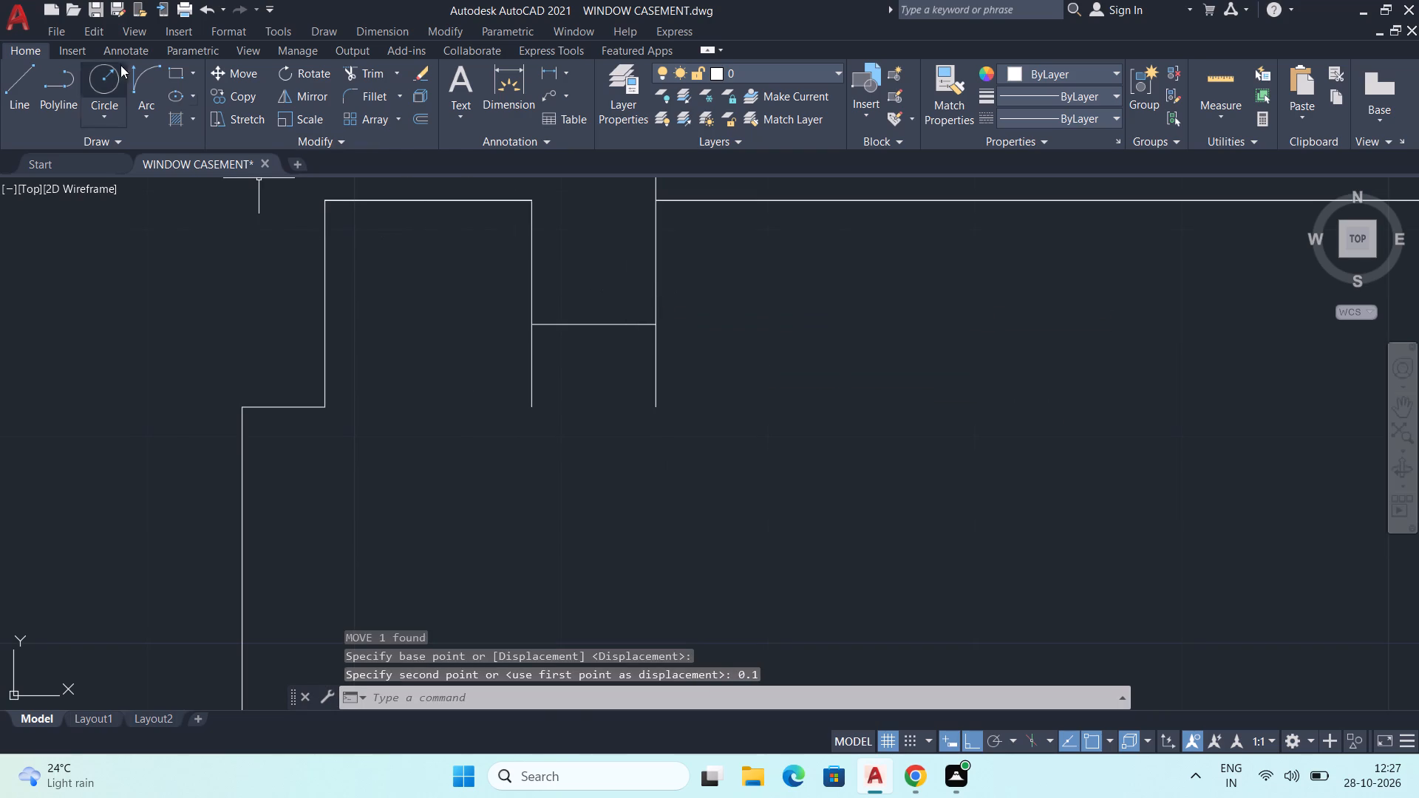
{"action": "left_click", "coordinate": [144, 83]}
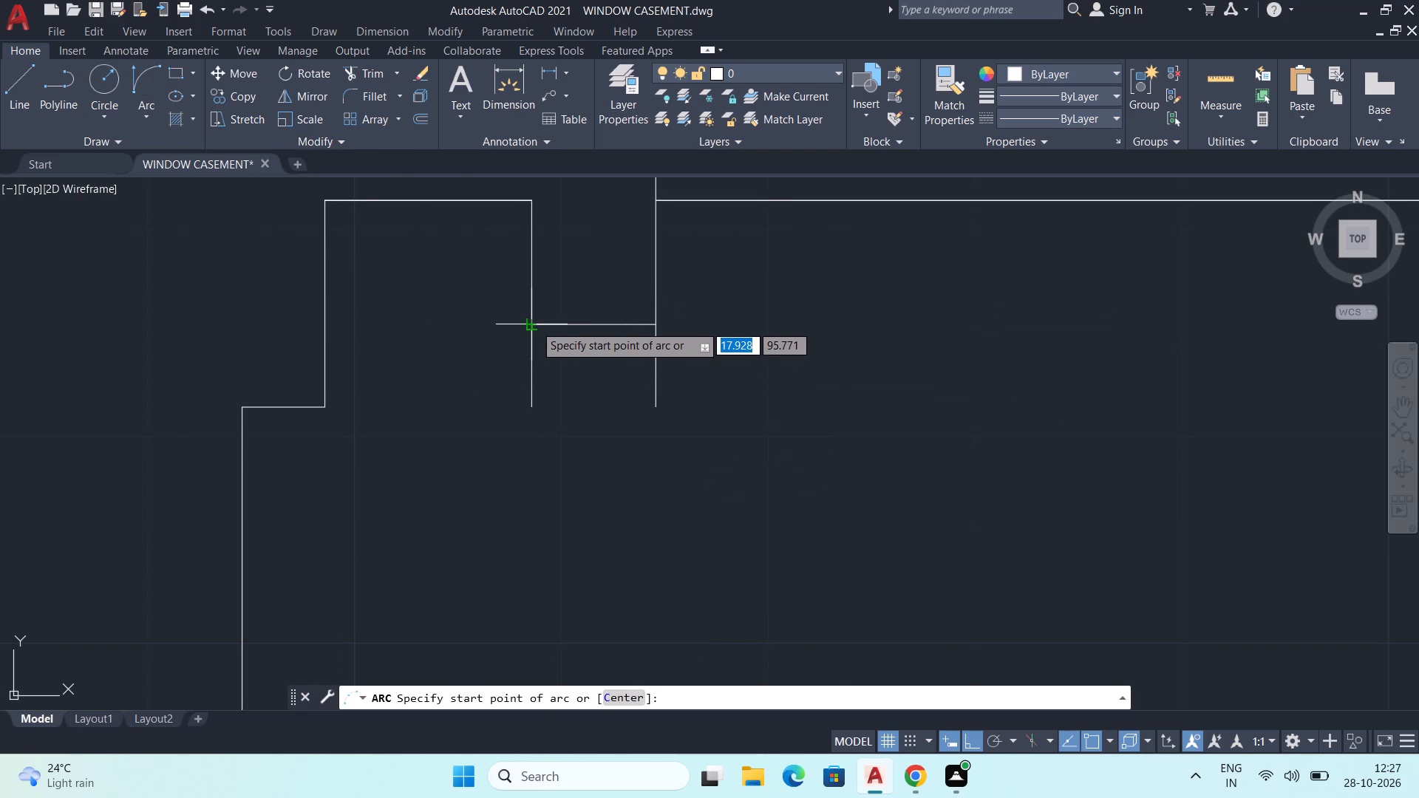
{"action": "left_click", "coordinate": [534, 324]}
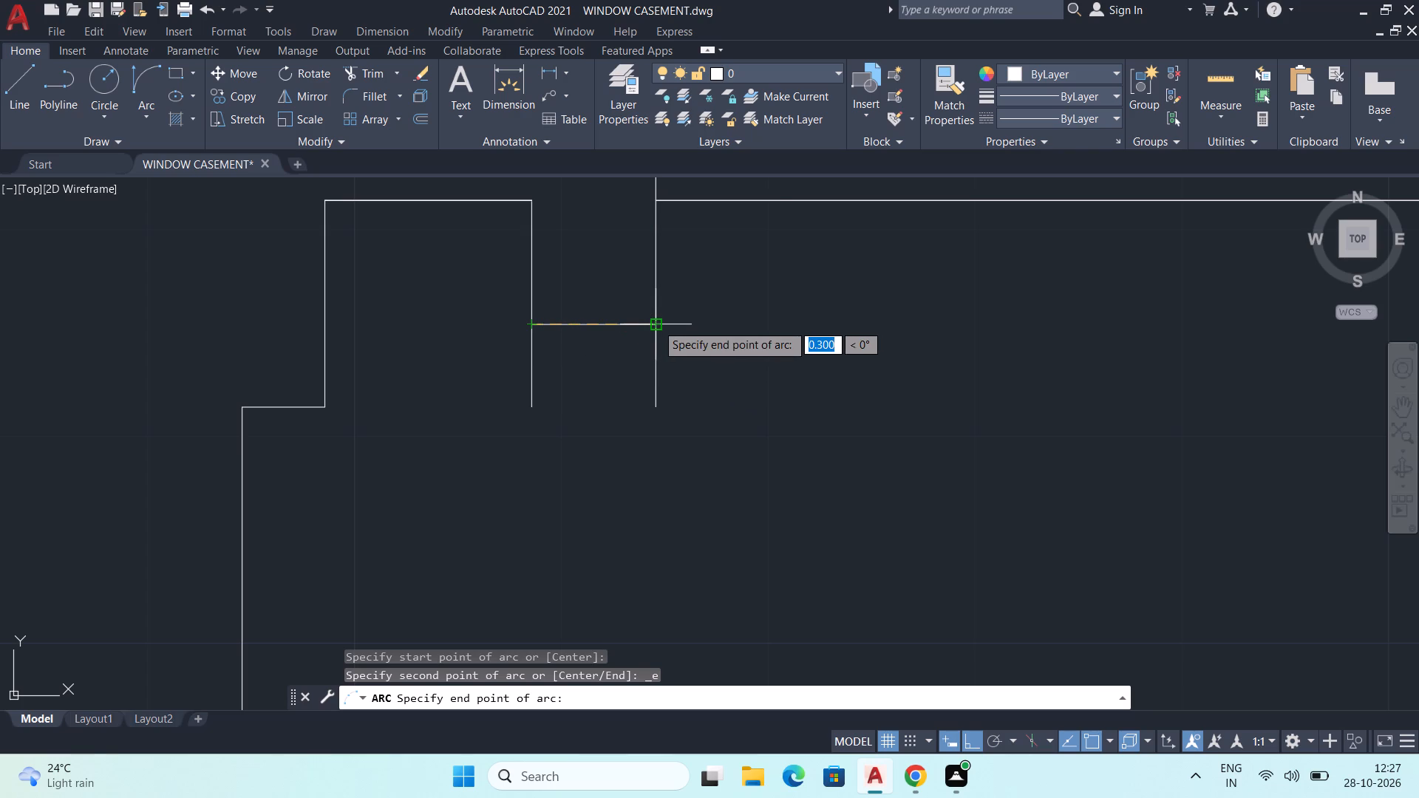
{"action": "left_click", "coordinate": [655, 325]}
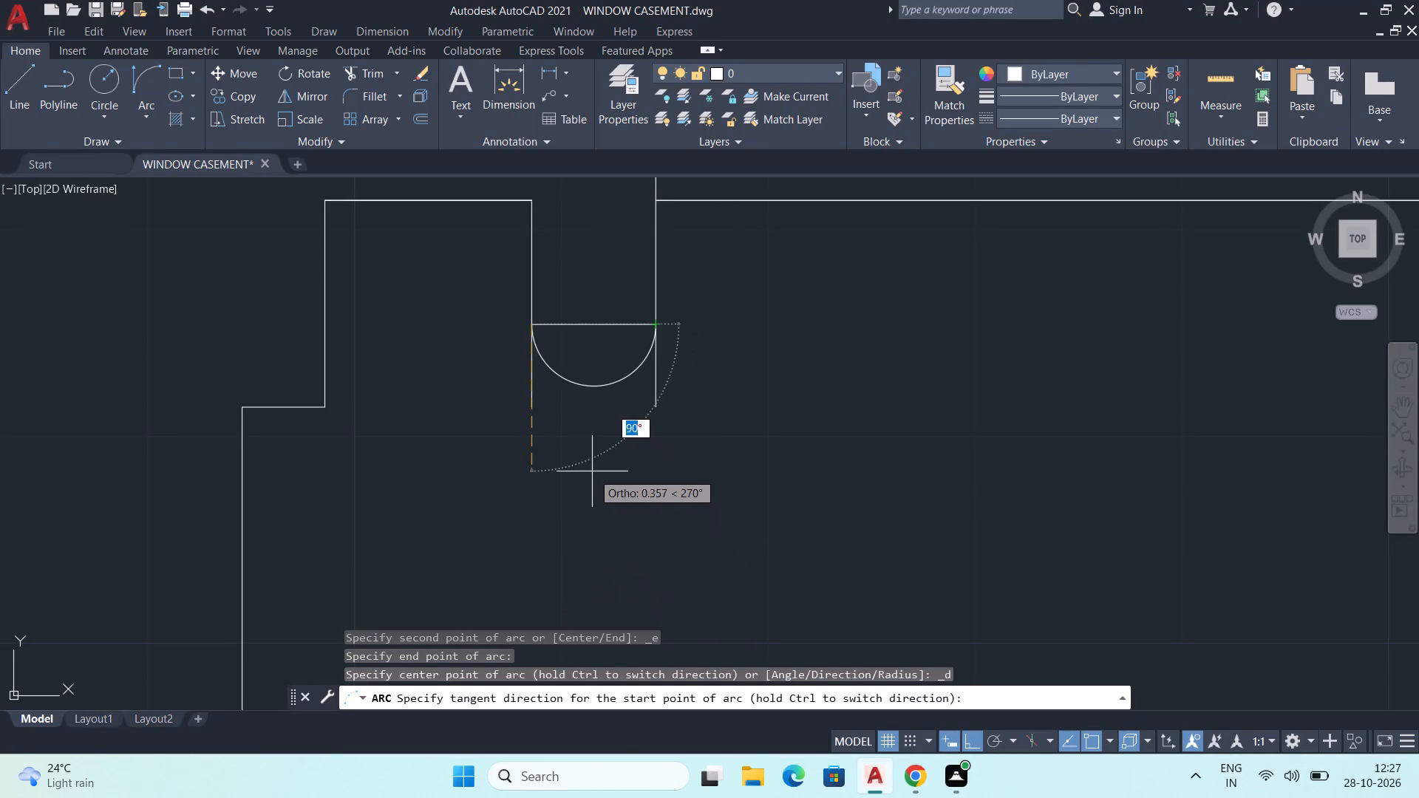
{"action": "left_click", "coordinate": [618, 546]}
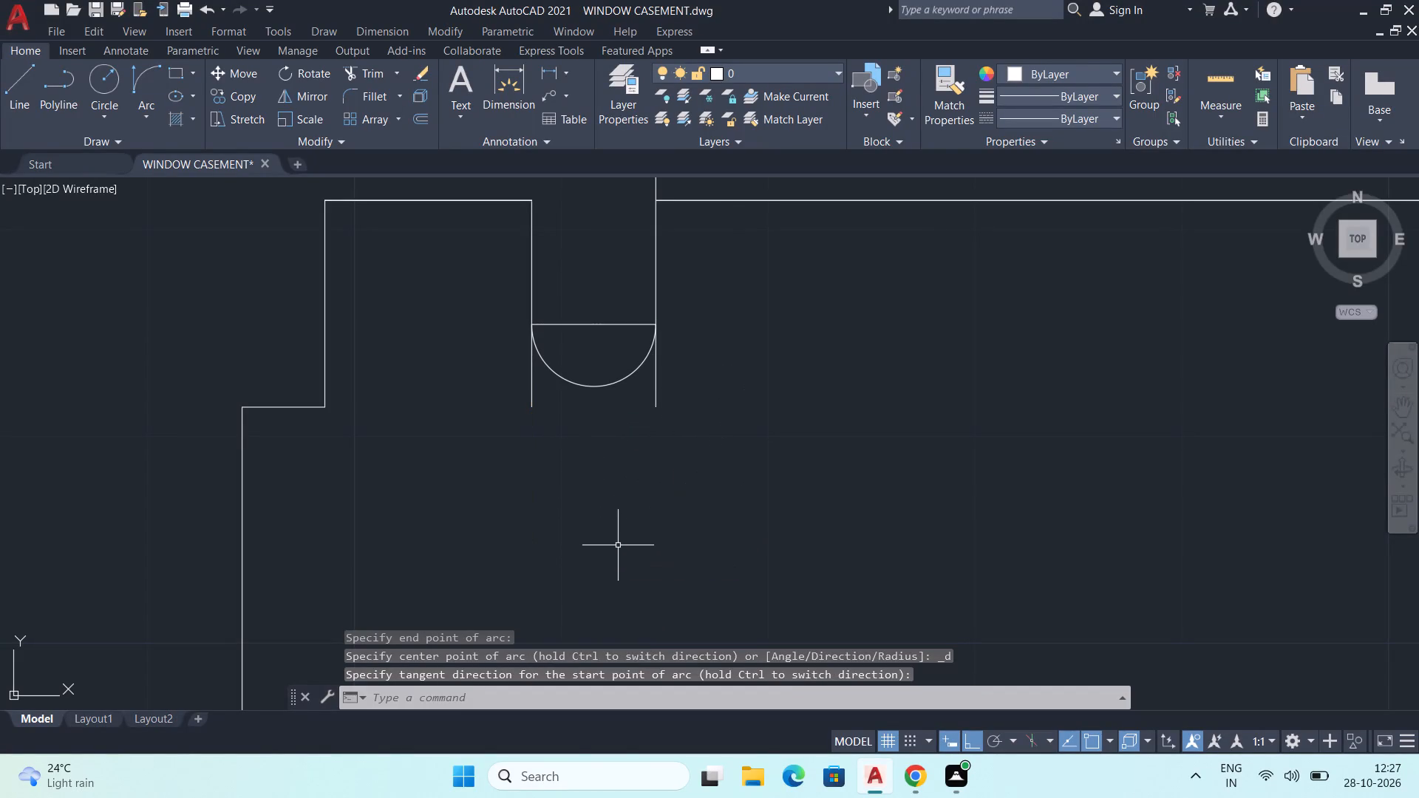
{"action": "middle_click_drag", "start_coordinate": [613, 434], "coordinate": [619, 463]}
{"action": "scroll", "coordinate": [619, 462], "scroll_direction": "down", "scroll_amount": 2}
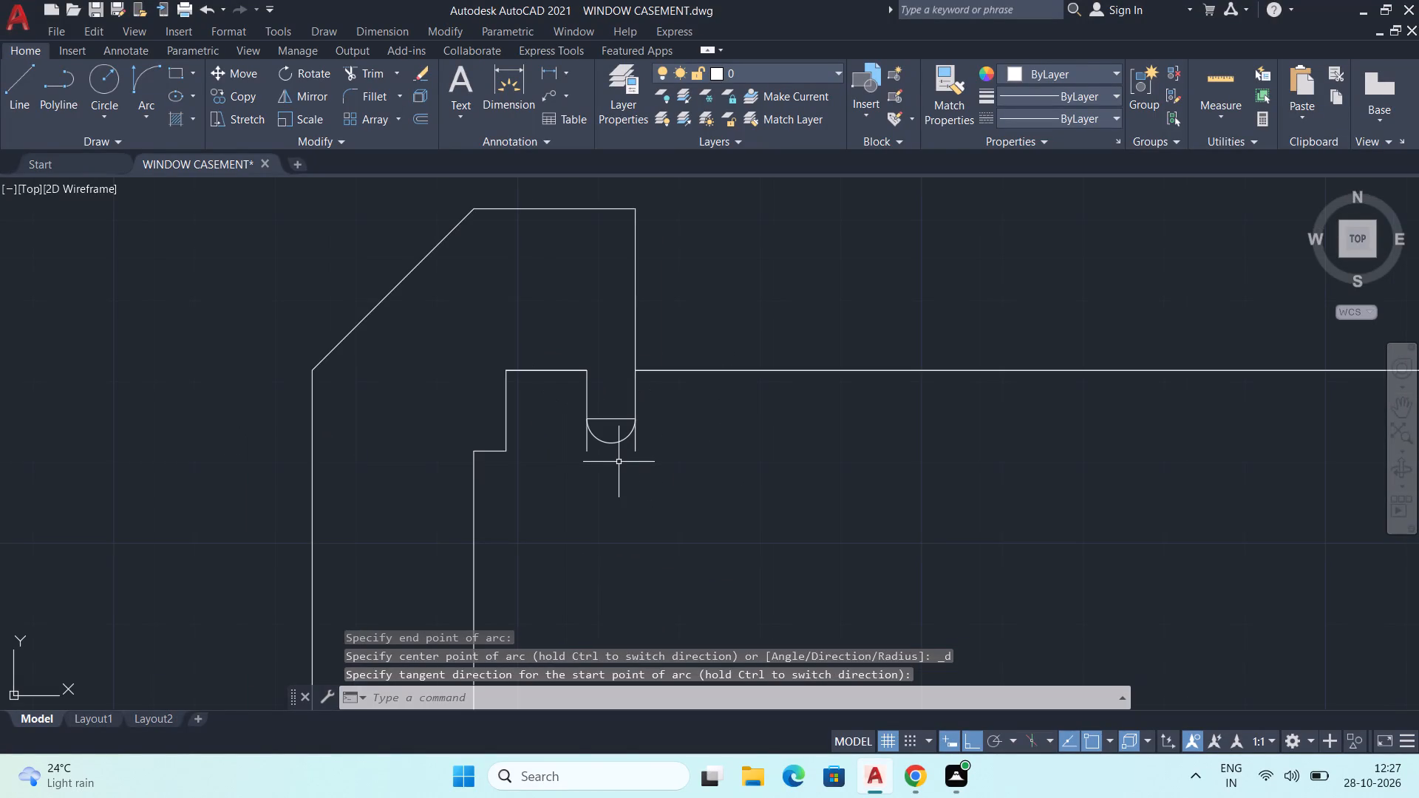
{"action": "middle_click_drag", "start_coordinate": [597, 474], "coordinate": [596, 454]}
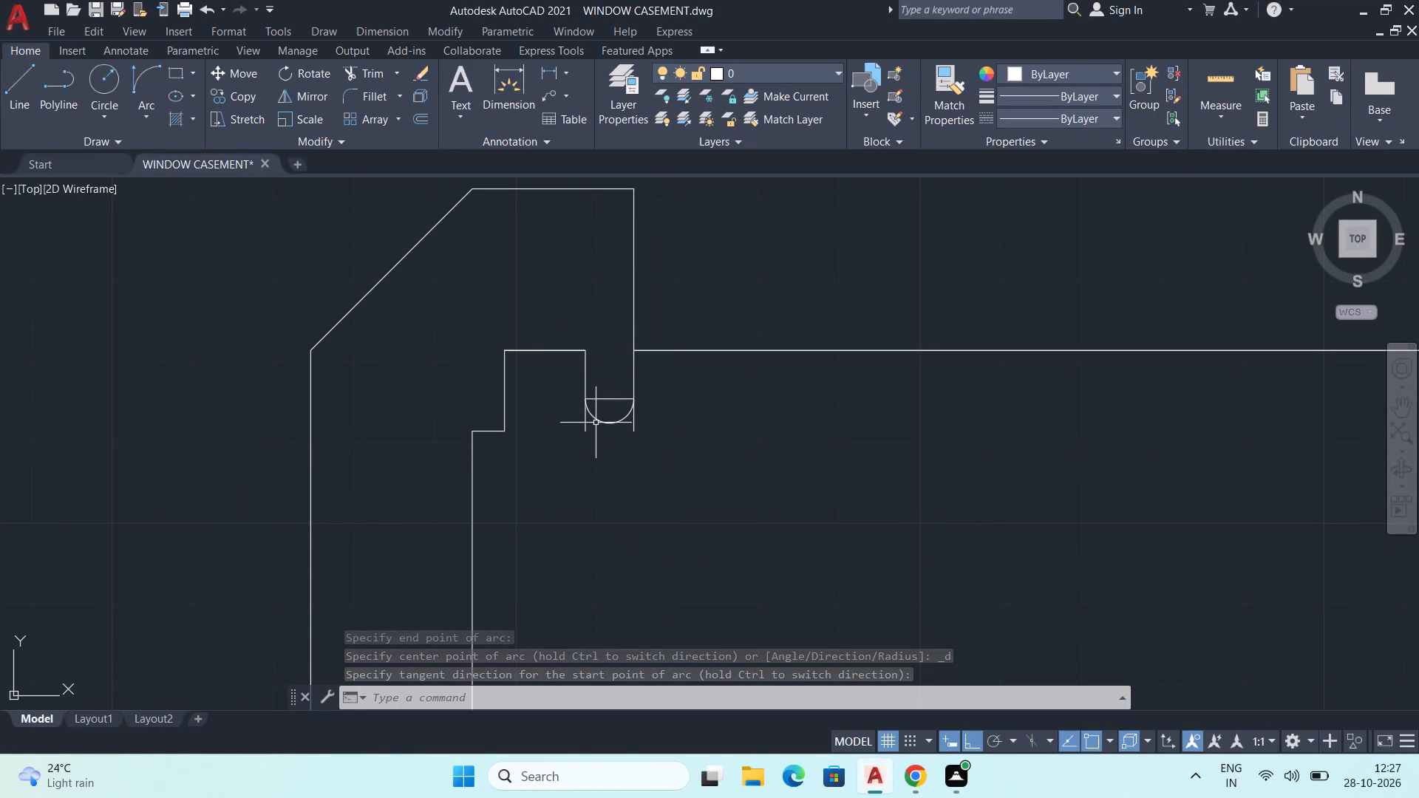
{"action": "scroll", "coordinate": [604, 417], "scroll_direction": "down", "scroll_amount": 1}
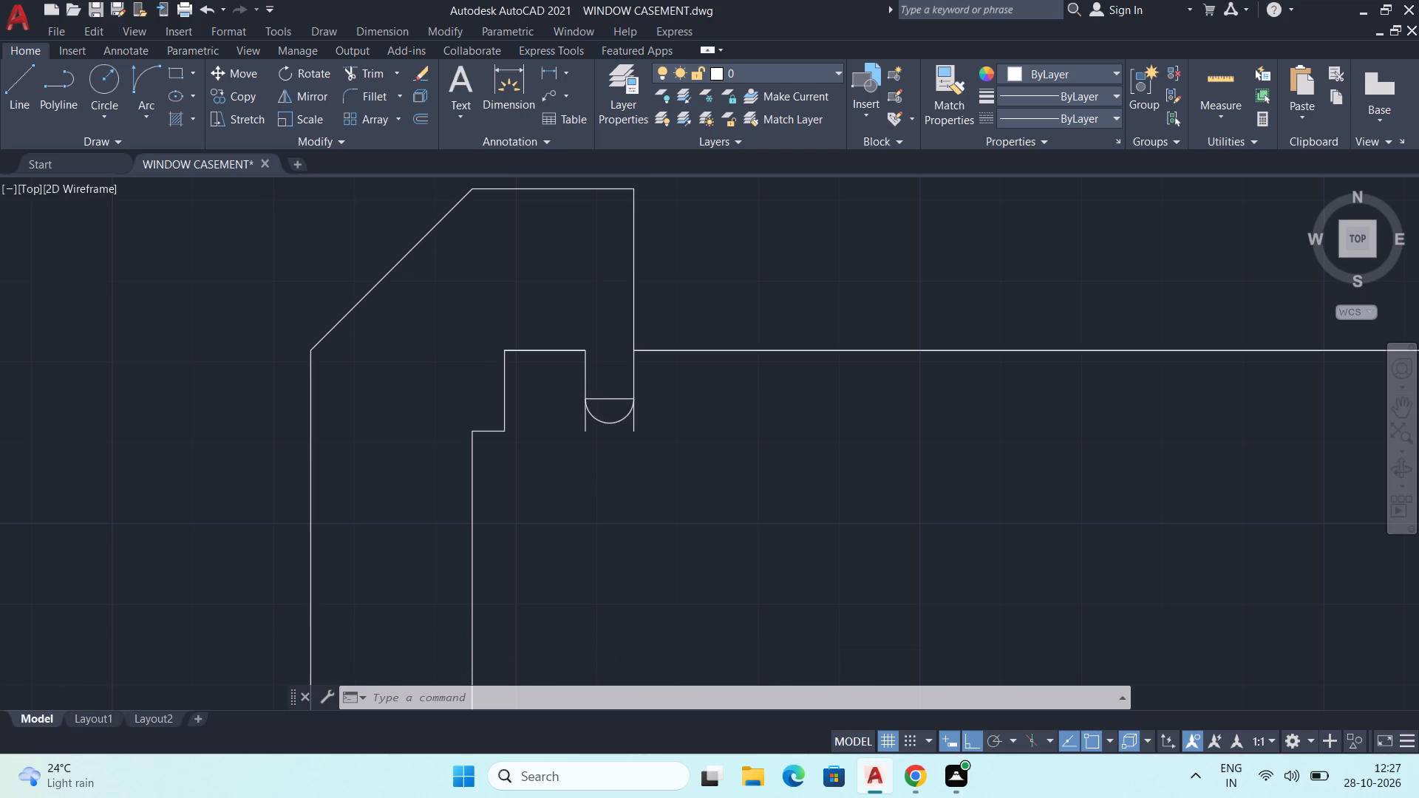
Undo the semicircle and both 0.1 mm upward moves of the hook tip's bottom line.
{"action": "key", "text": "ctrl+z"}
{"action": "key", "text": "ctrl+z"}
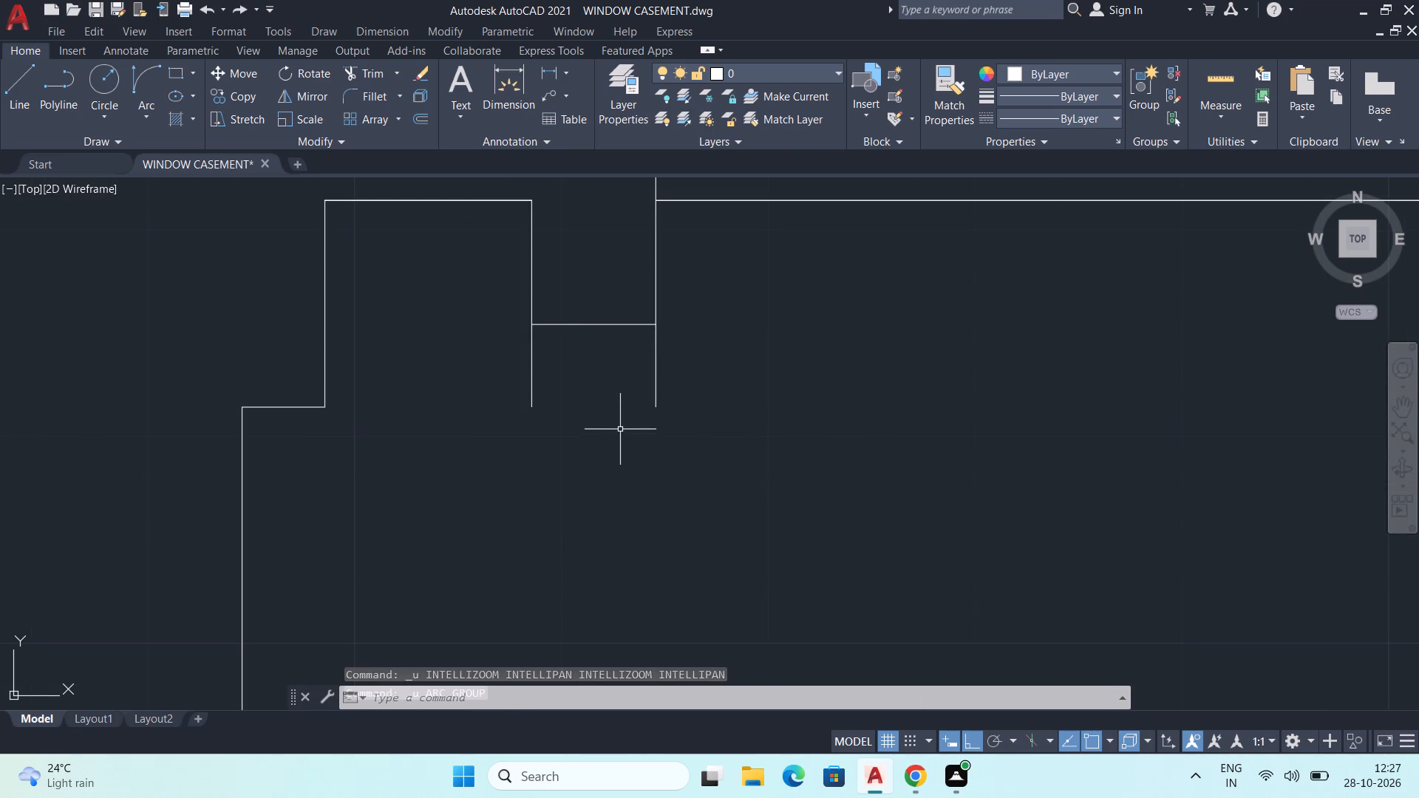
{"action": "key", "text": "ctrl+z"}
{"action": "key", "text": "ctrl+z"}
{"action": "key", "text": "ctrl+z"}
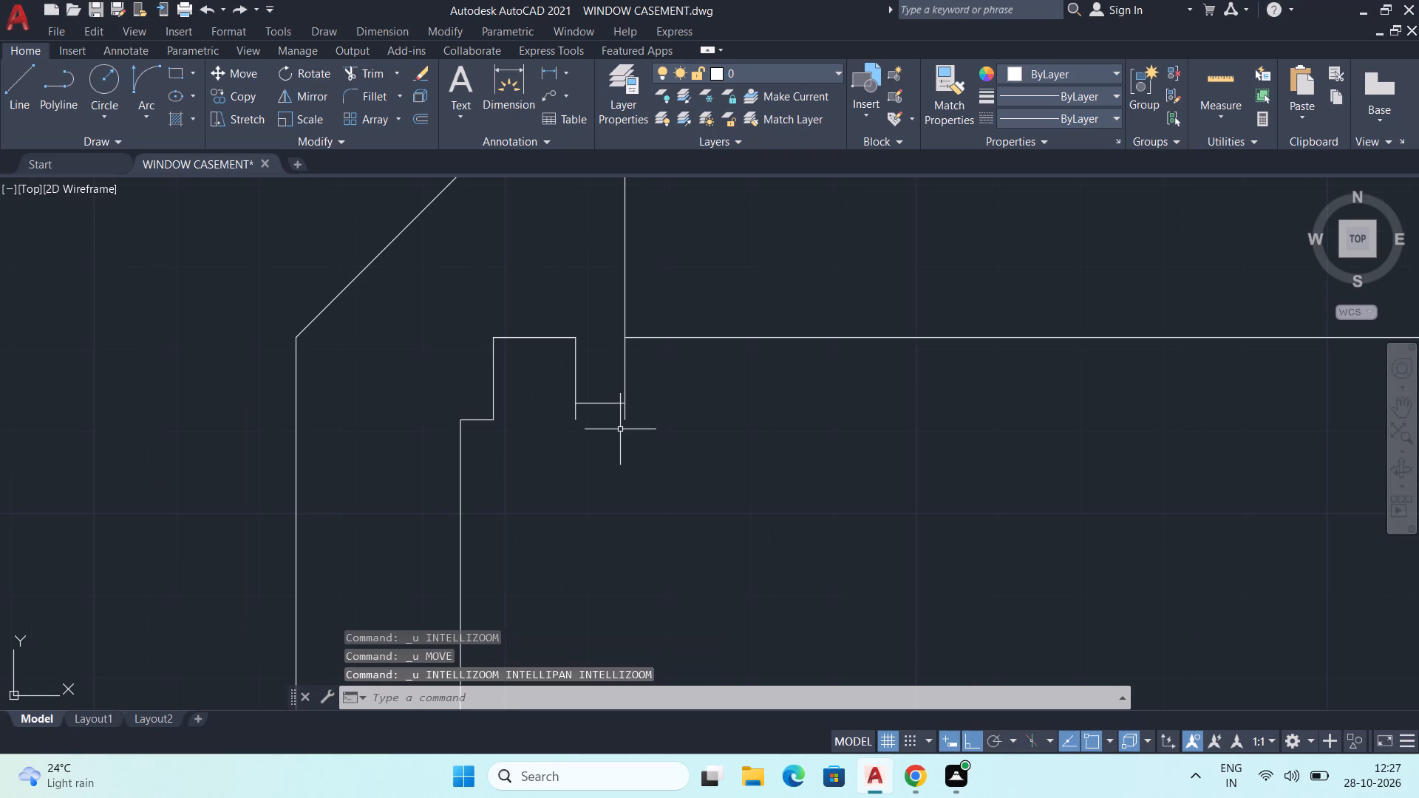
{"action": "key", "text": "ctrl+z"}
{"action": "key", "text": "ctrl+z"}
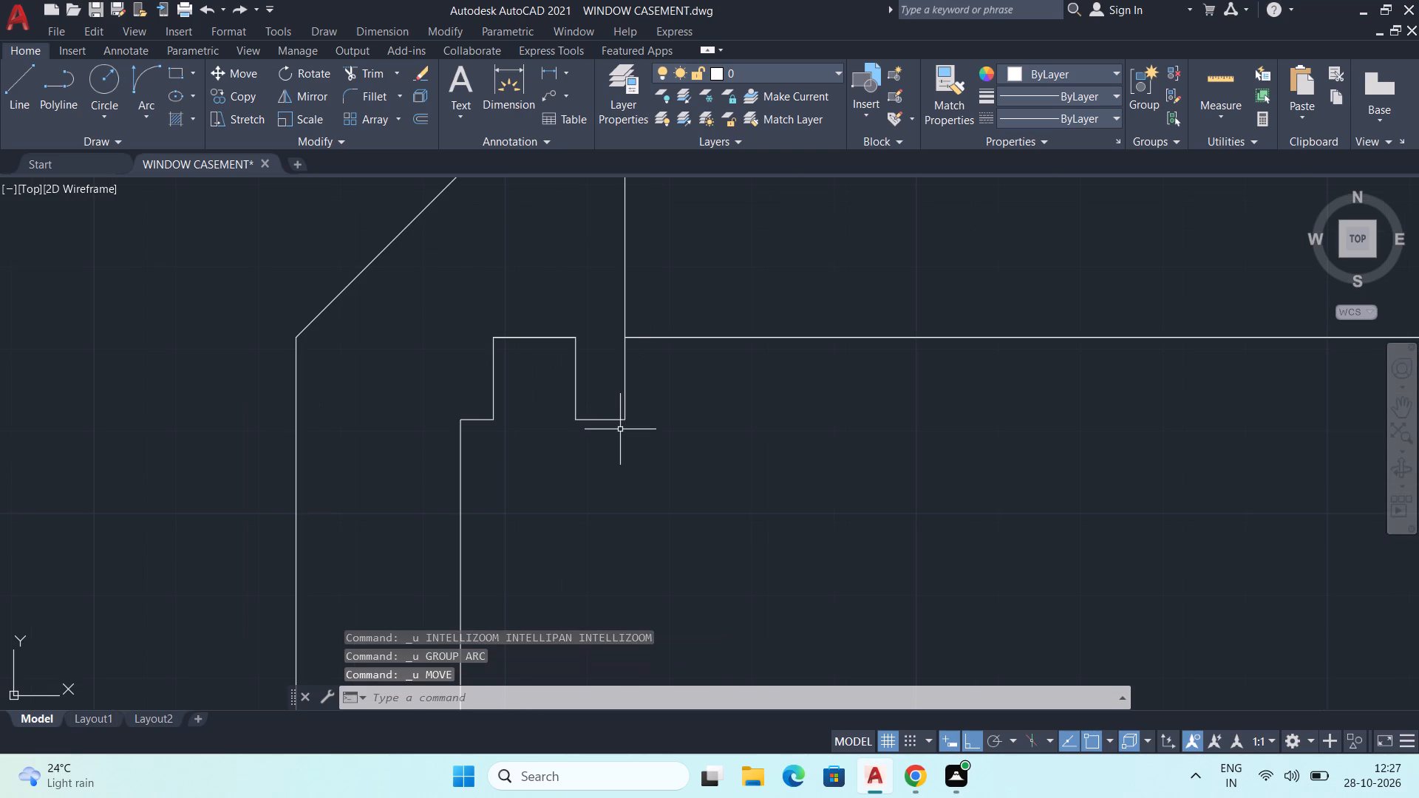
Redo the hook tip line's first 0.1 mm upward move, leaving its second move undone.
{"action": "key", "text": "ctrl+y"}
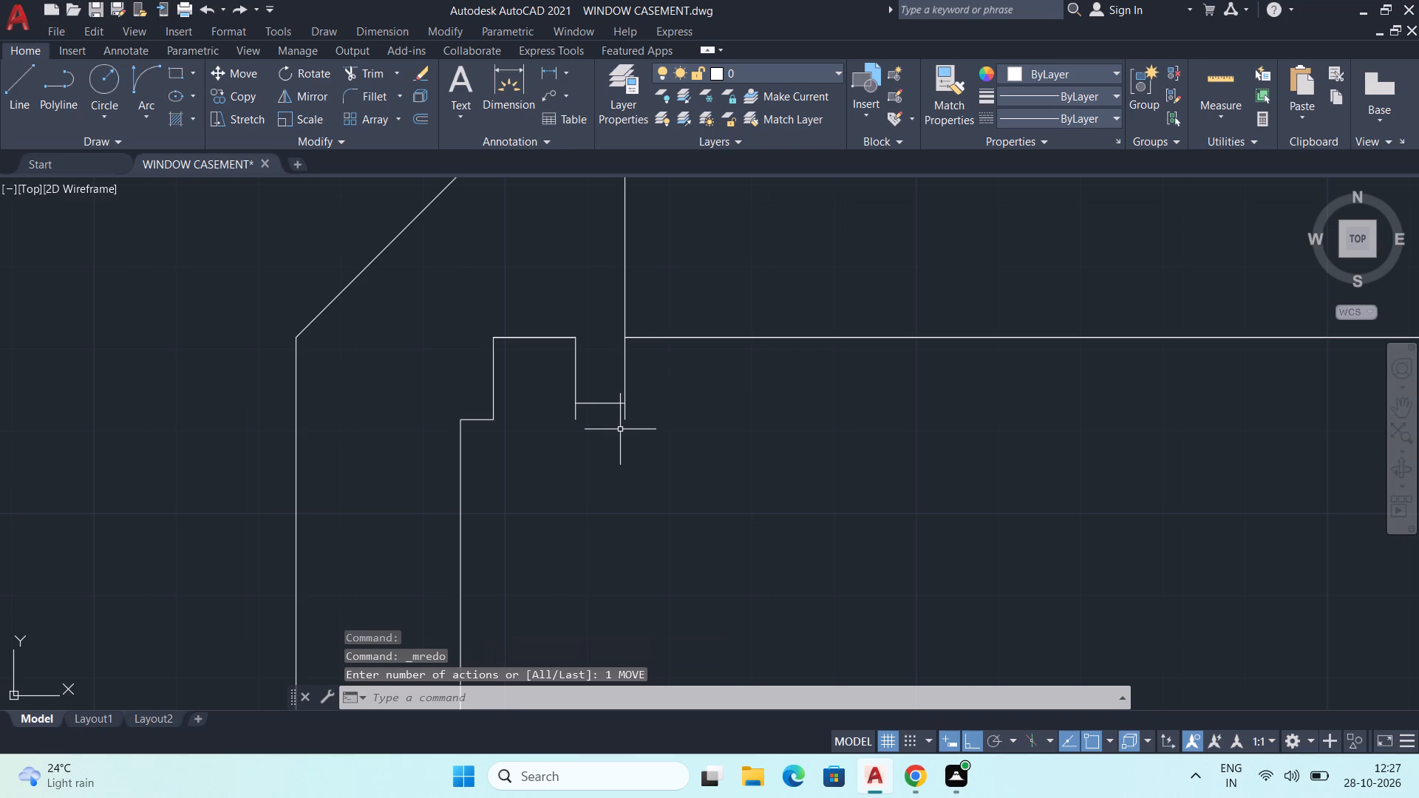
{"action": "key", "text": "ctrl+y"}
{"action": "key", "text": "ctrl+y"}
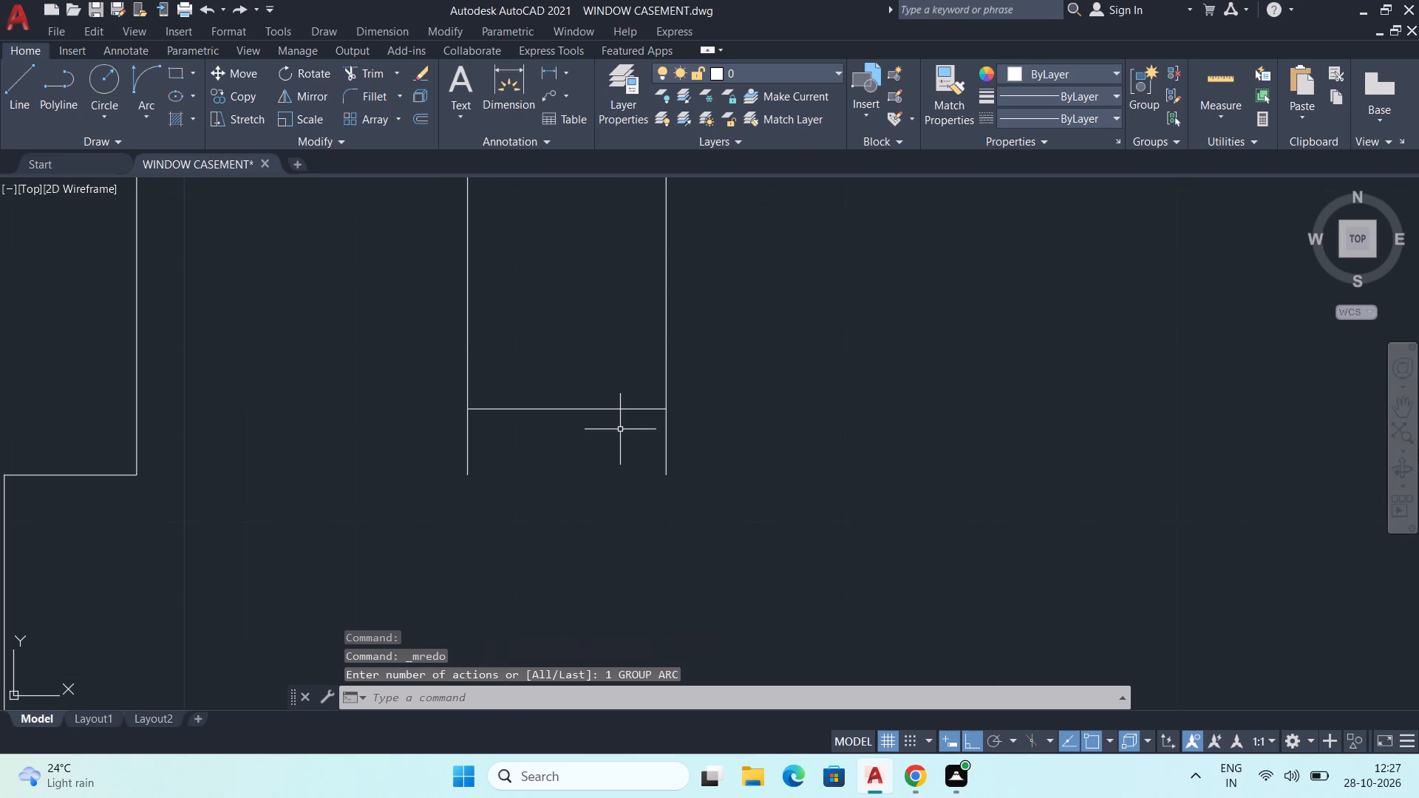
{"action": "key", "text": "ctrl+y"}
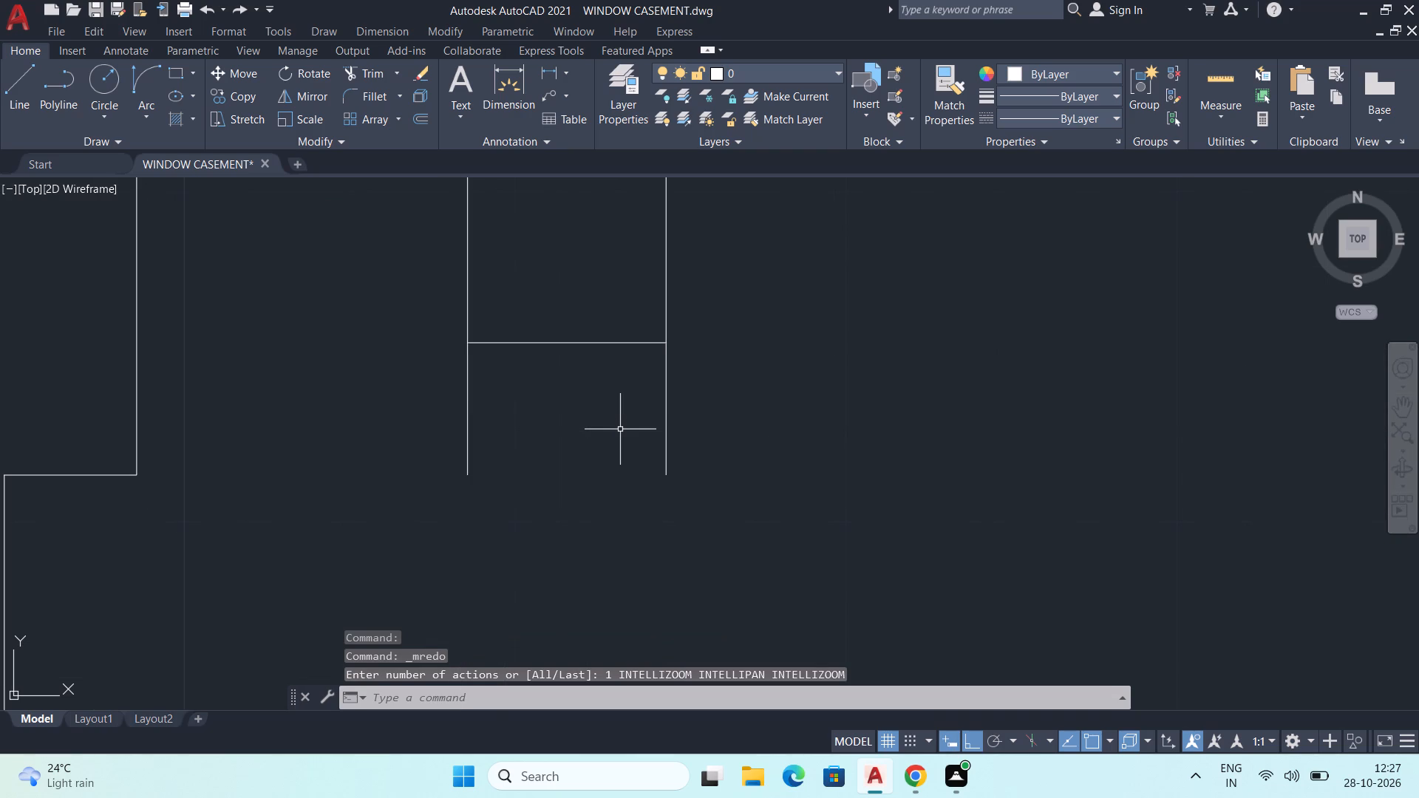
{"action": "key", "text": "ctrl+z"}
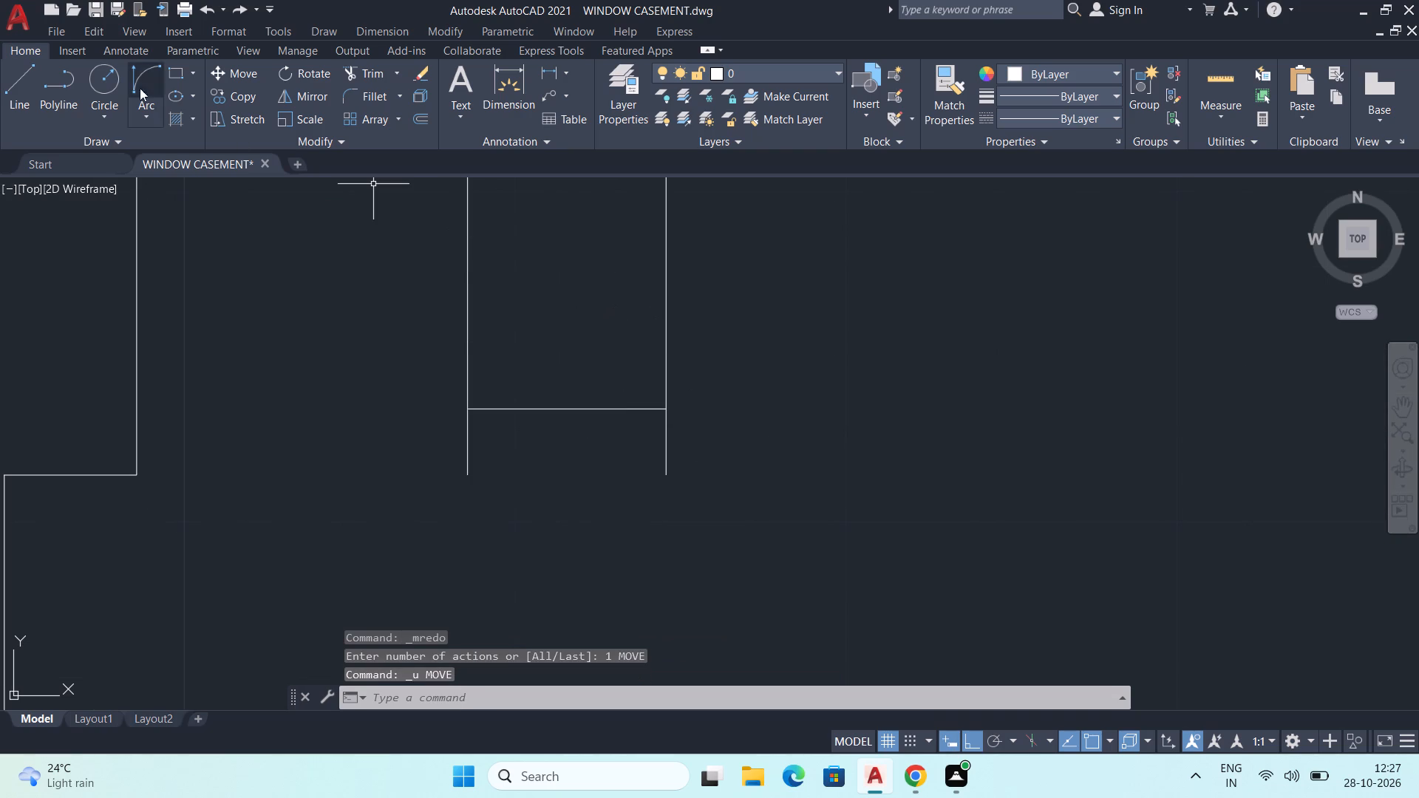
Draw a downward-bulging Start, End, Direction semicircle, 0.3 mm wide, between the ends of the hook tip's bottom line.
{"action": "left_click", "coordinate": [140, 73]}
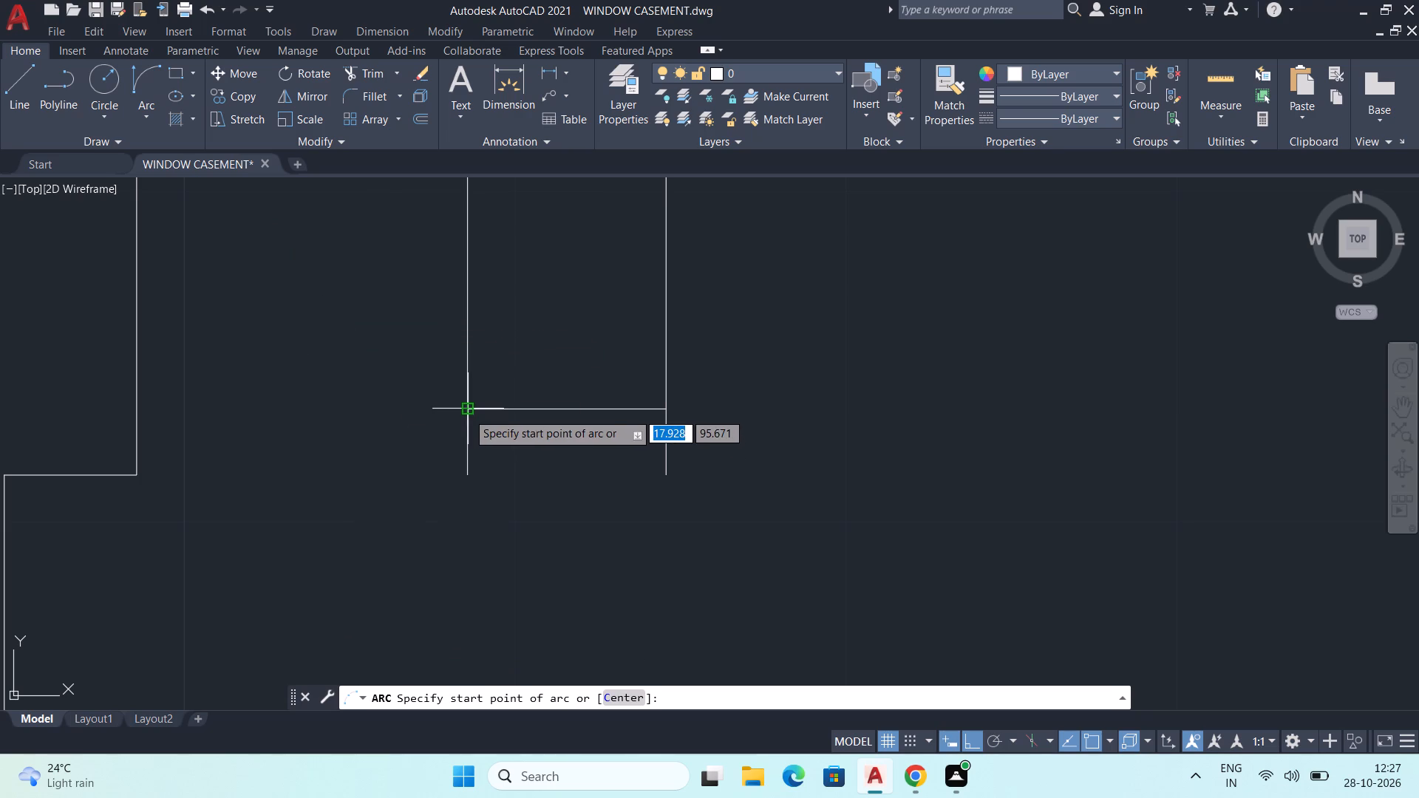
{"action": "left_click", "coordinate": [467, 412]}
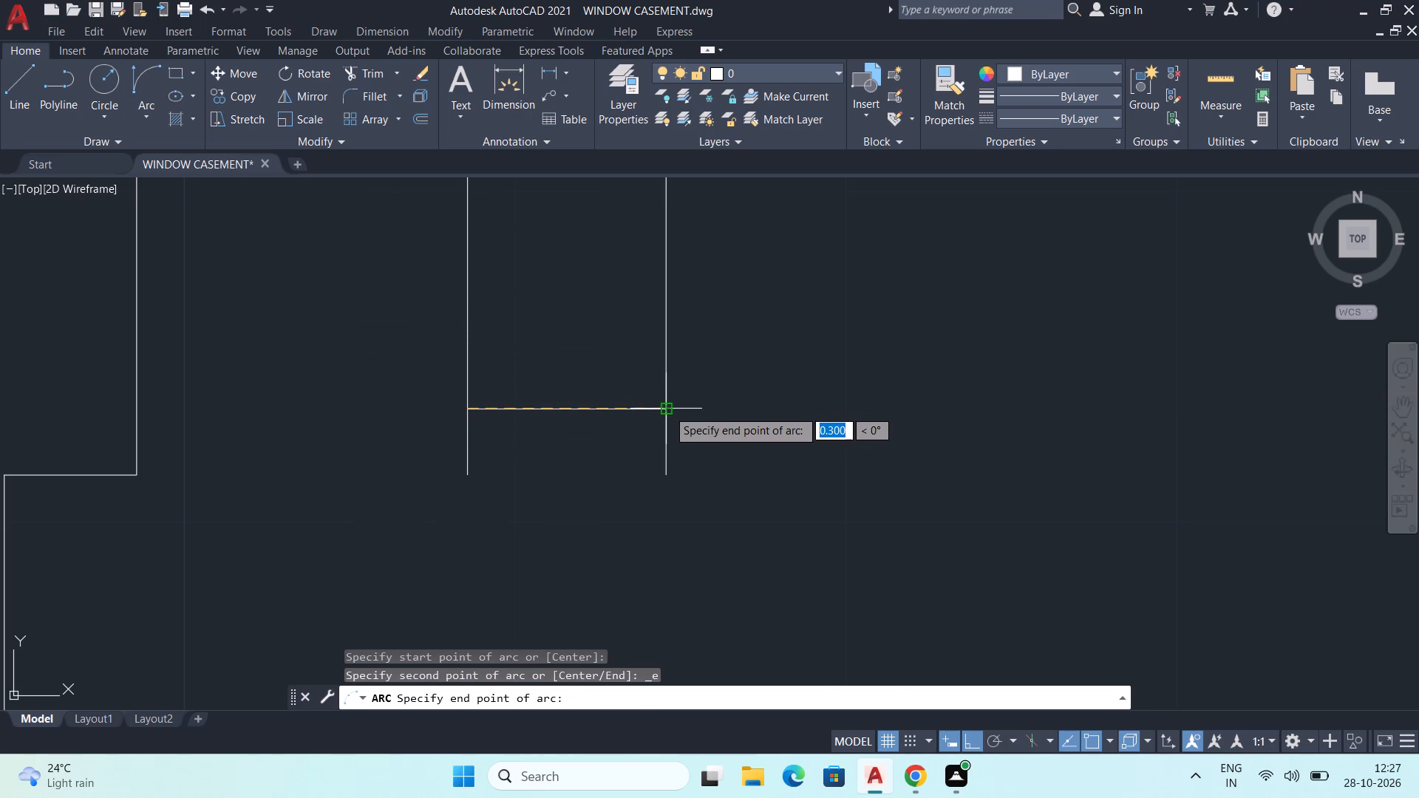
{"action": "left_click", "coordinate": [667, 409]}
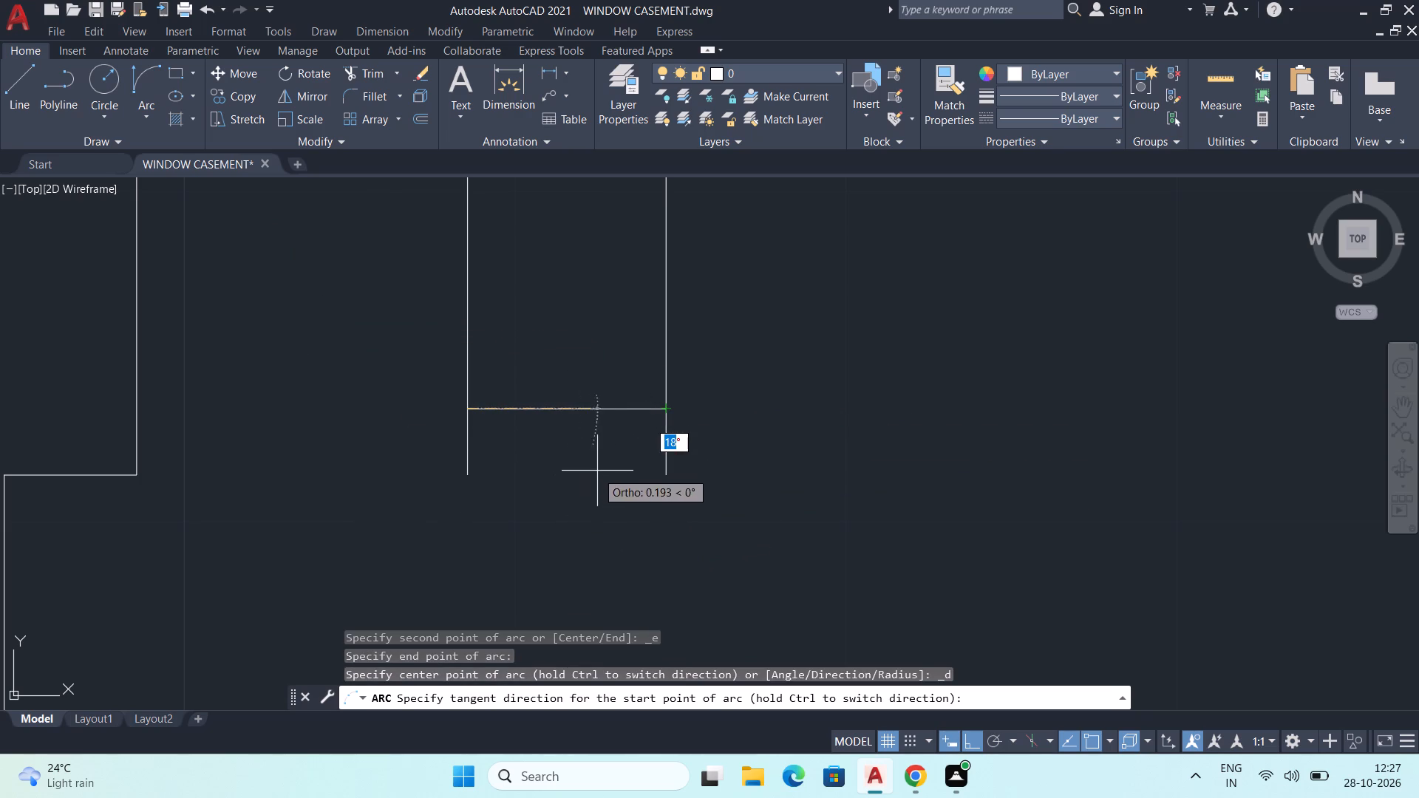
{"action": "middle_click_drag", "start_coordinate": [605, 554], "coordinate": [605, 498]}
{"action": "left_click", "coordinate": [610, 511]}
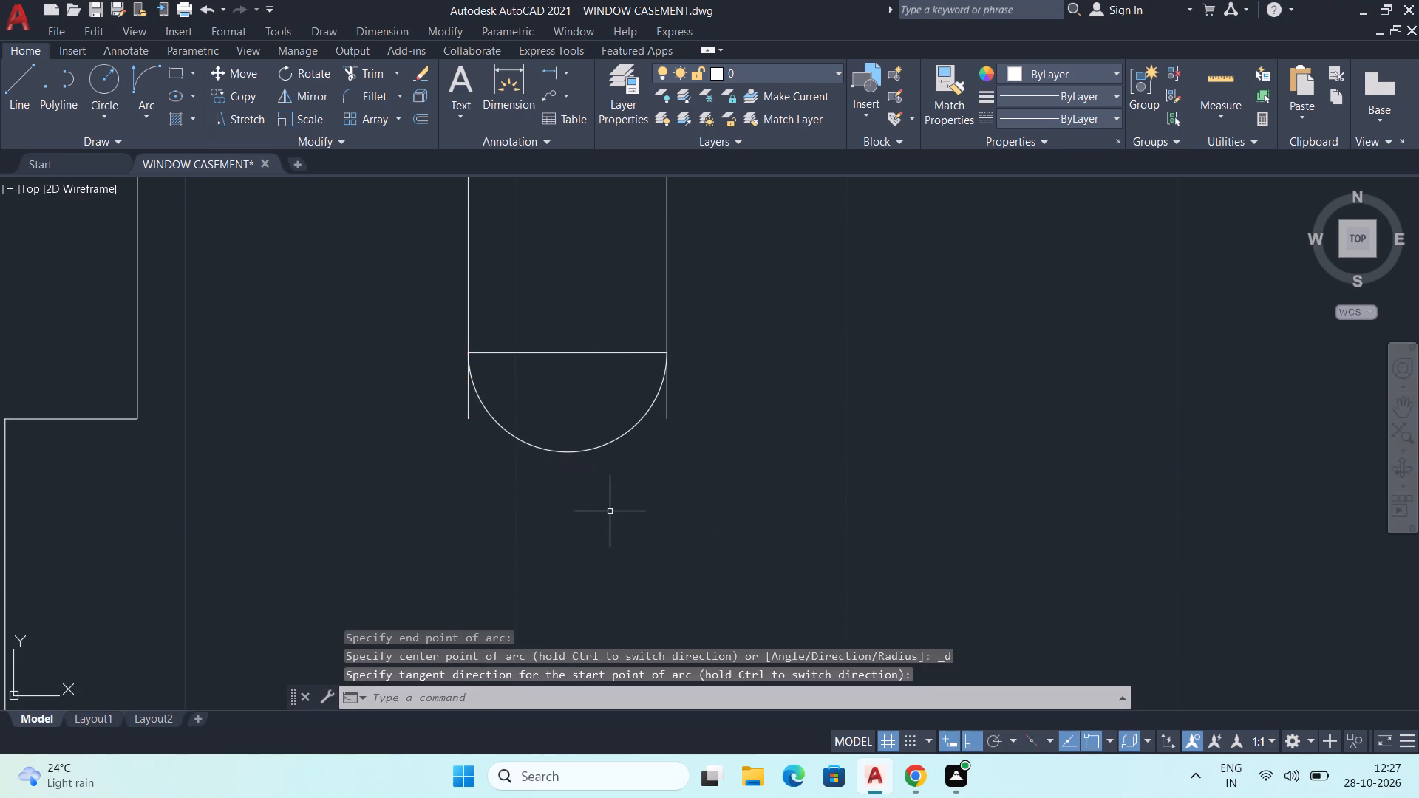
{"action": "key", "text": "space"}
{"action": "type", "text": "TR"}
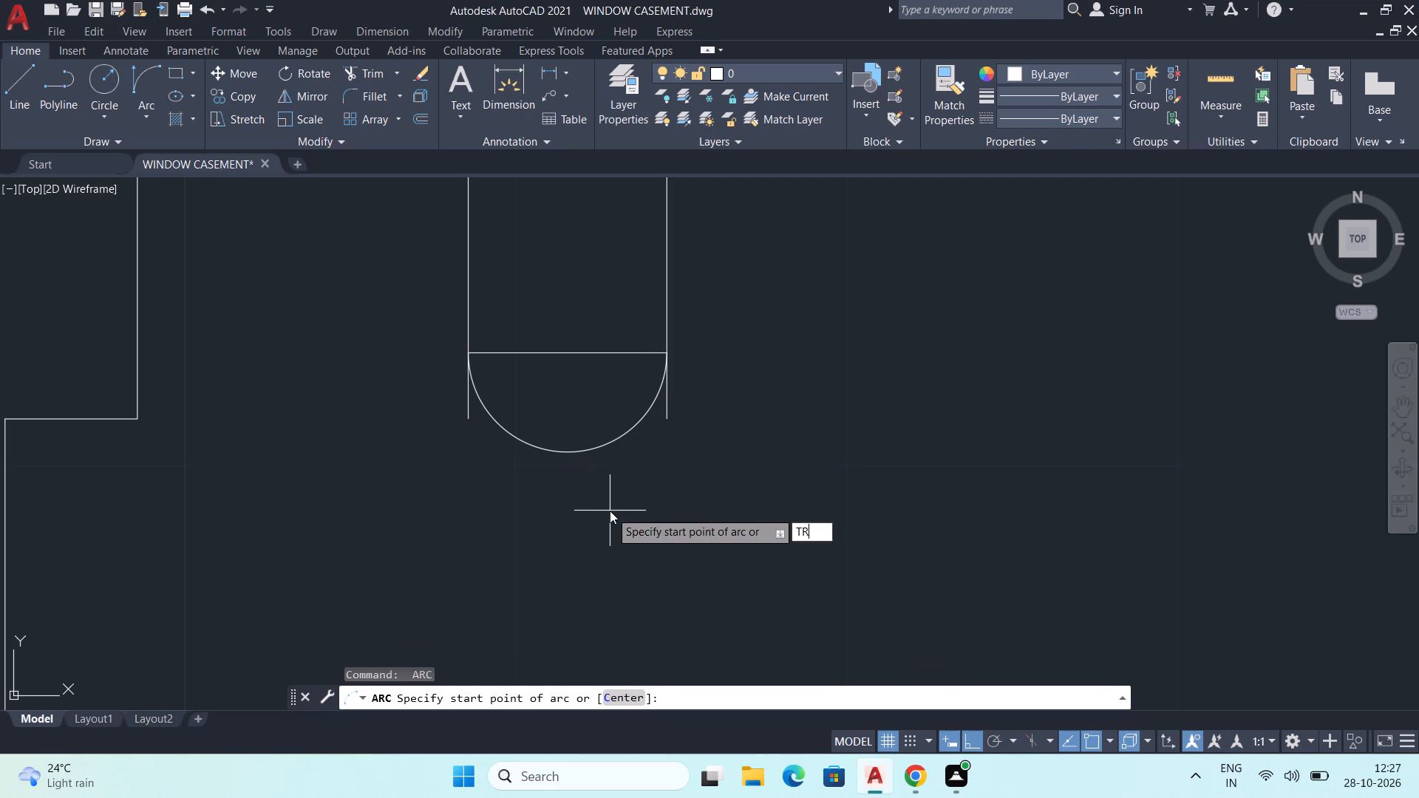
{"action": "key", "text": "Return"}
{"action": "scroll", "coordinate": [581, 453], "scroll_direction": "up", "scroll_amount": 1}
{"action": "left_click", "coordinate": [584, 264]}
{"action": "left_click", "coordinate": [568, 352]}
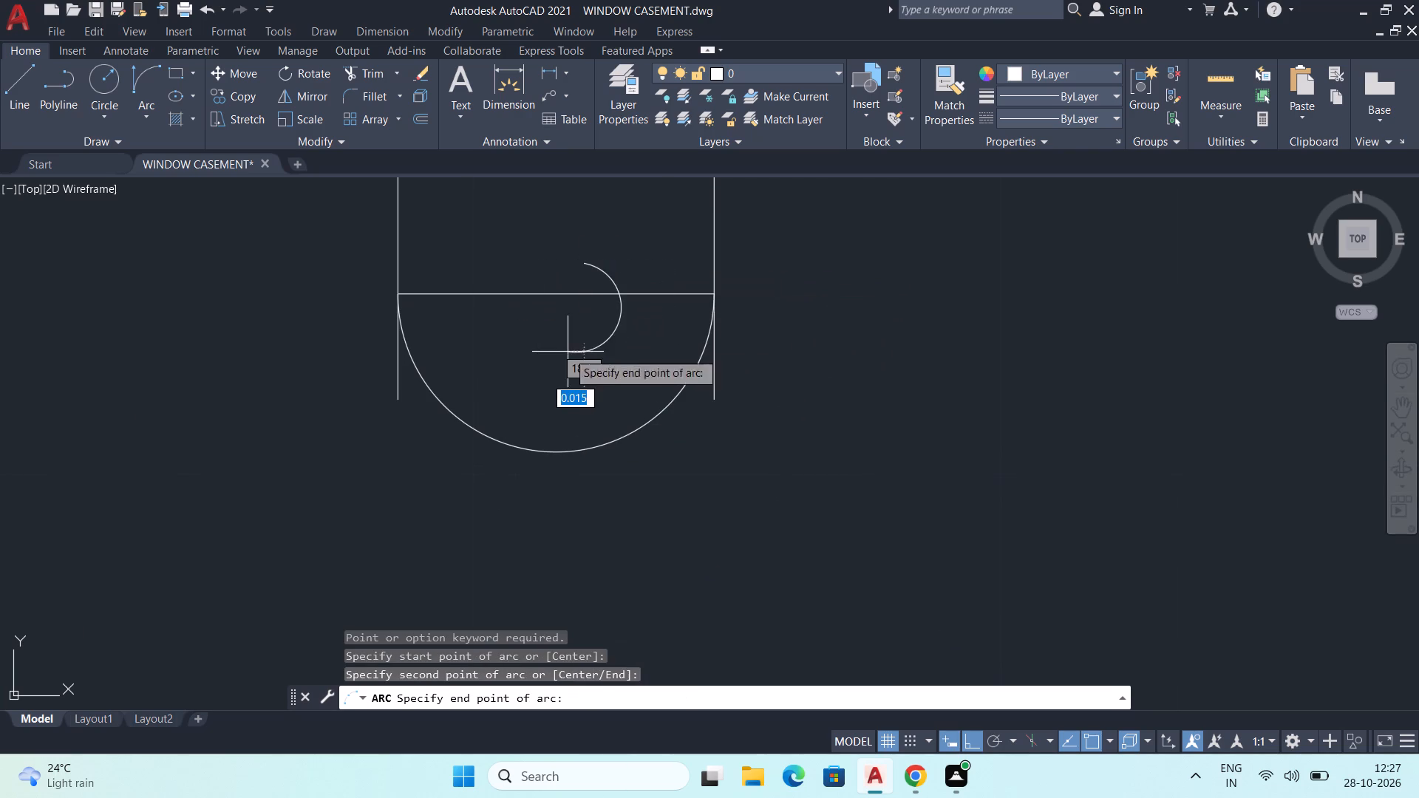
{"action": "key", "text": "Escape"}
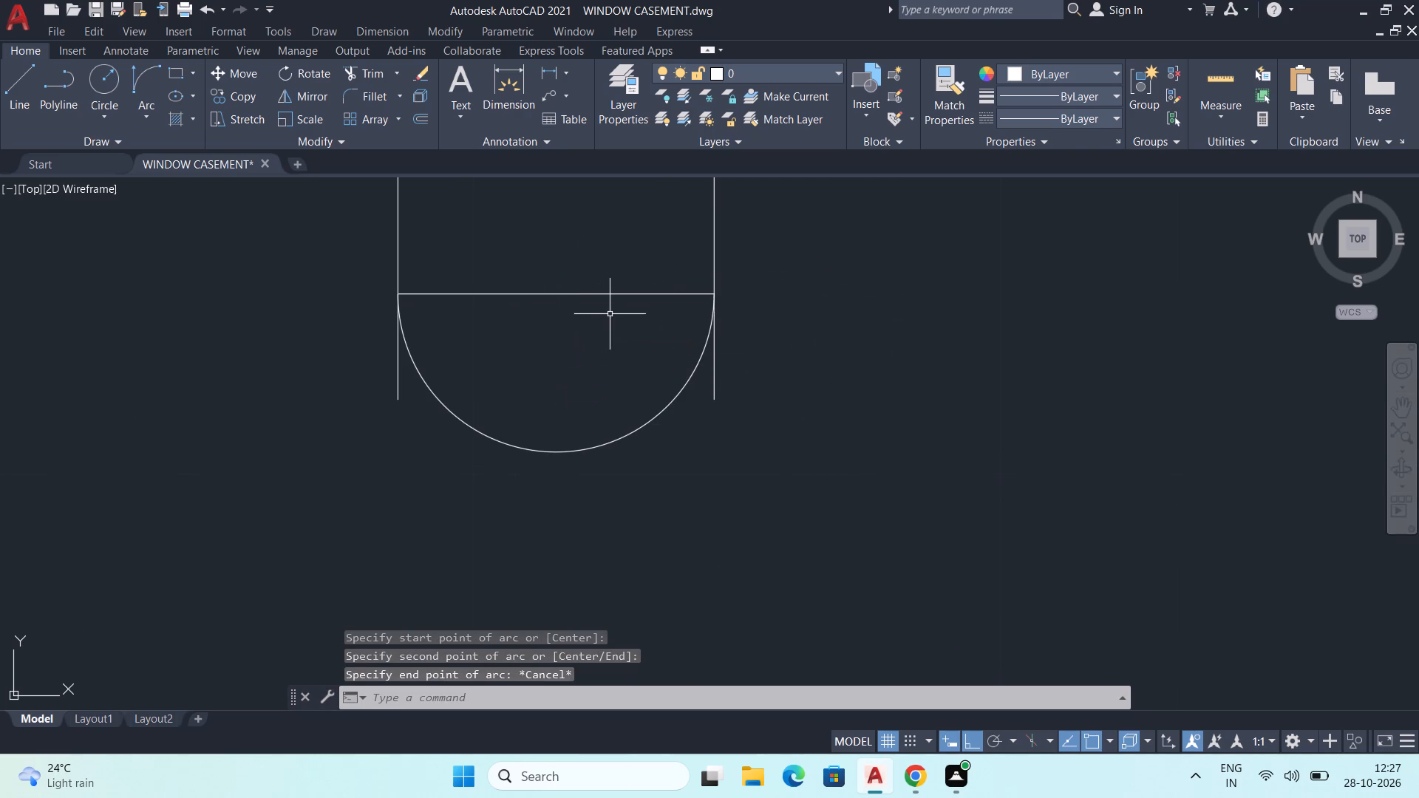
Trim away the straight line spanning the hook tip above the semicircle.
{"action": "type", "text": "TR"}
{"action": "key", "text": "Return"}
{"action": "left_click", "coordinate": [605, 279]}
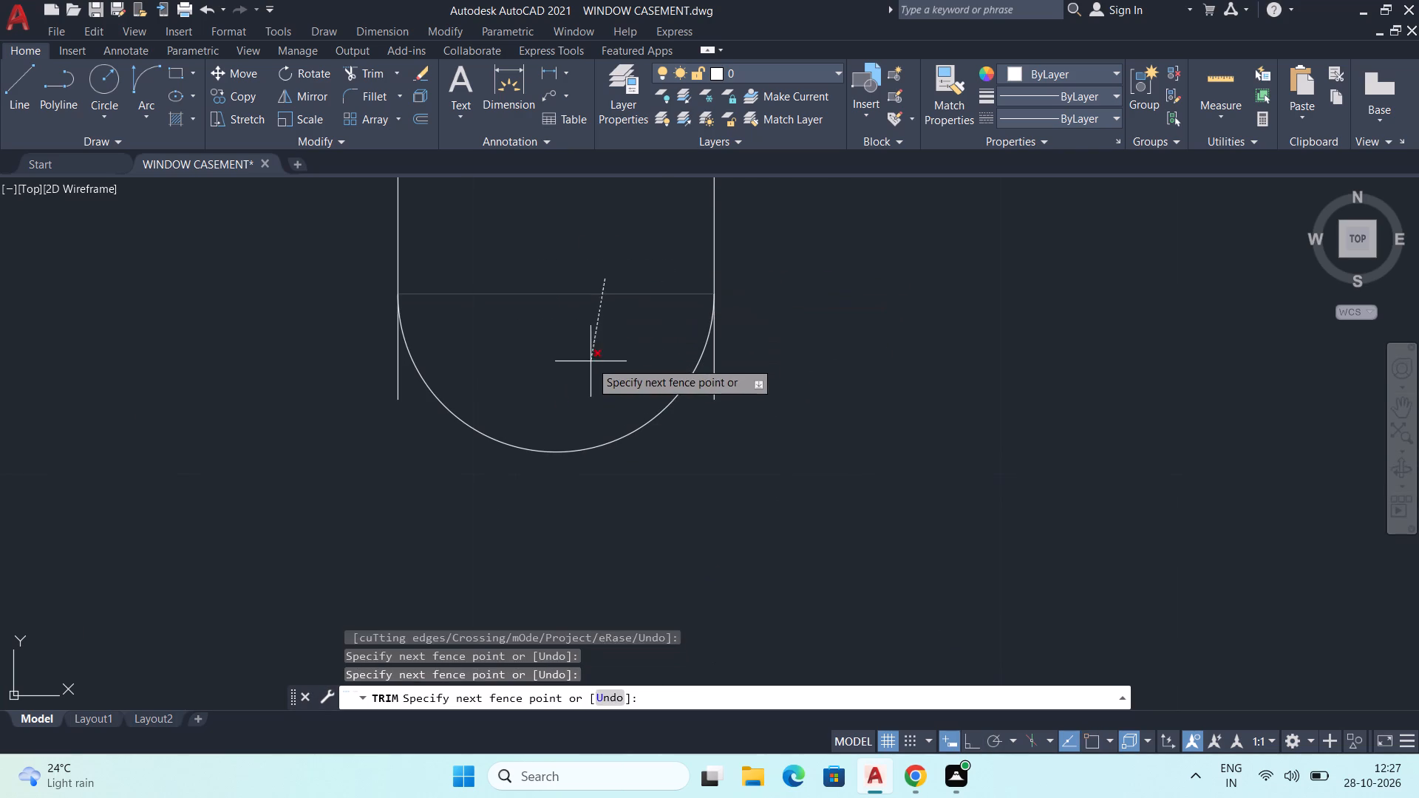
{"action": "left_click", "coordinate": [591, 360]}
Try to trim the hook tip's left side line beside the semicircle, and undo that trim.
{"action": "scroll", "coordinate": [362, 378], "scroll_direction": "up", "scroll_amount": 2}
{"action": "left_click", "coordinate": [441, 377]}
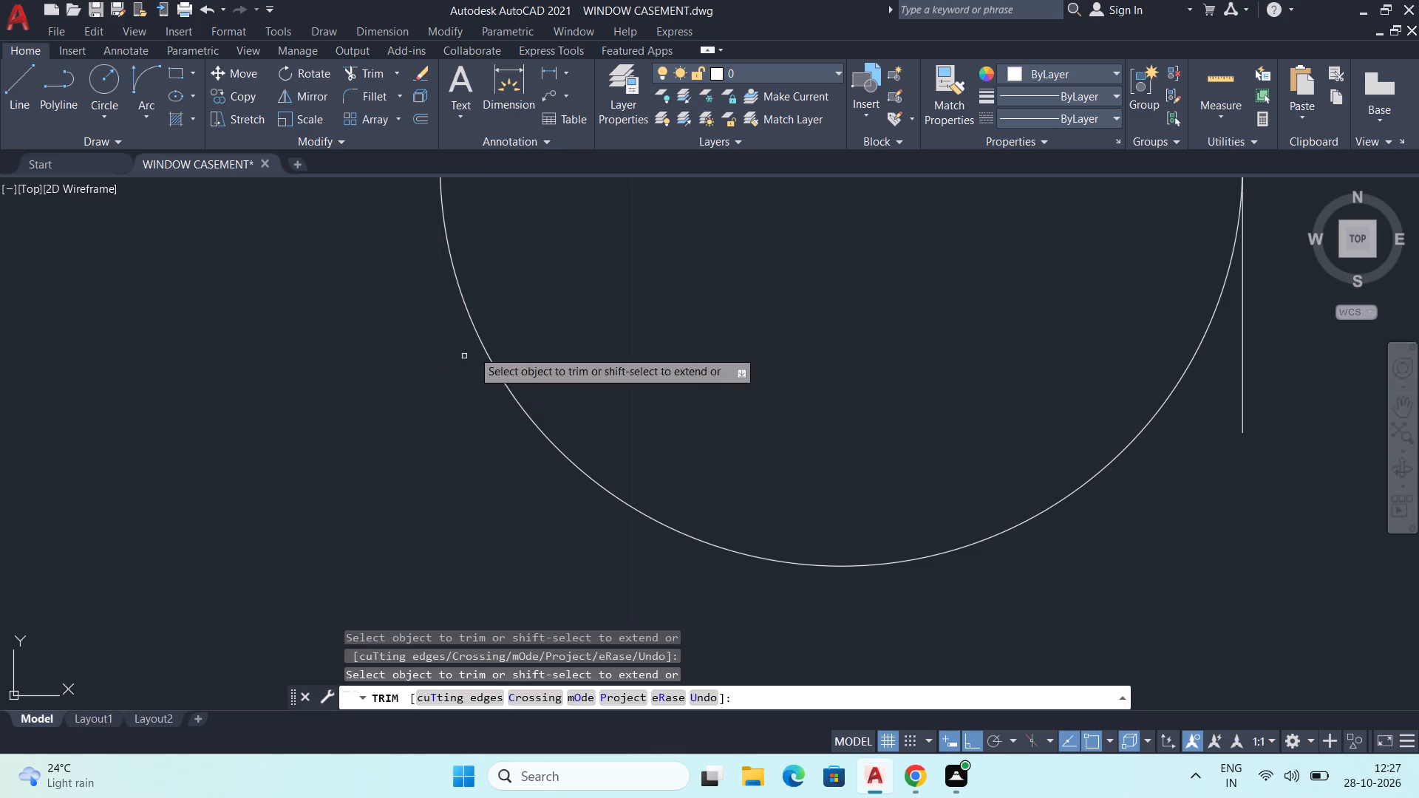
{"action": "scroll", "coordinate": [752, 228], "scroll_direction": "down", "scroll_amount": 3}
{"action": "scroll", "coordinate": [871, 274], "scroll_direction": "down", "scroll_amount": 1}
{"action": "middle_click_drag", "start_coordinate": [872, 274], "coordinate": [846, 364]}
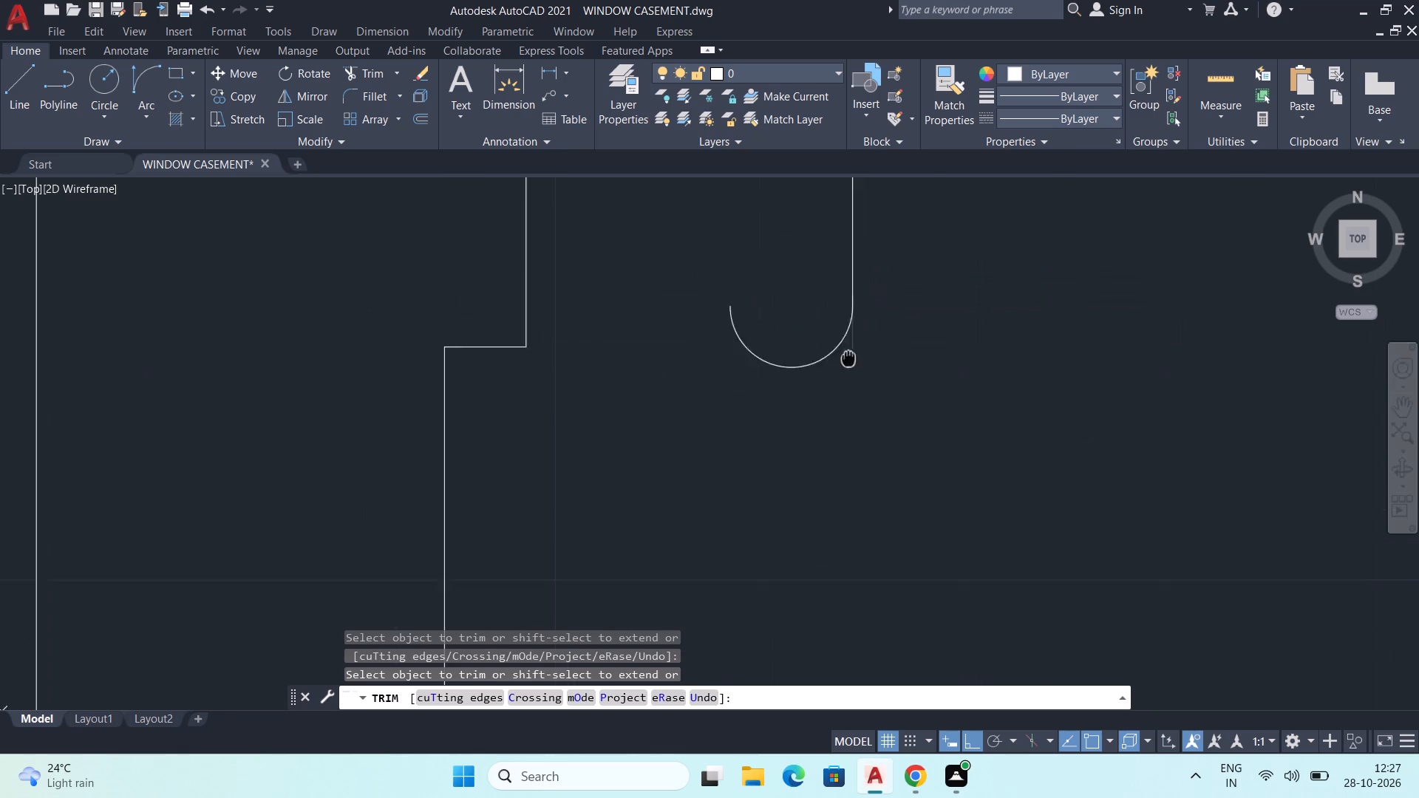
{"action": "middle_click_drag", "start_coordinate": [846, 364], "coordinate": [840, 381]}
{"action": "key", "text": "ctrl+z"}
Trim the two short vertical line ends projecting below the semicircle's endpoints on both sides of the hook tip.
{"action": "middle_click_drag", "start_coordinate": [799, 378], "coordinate": [801, 422]}
{"action": "scroll", "coordinate": [808, 406], "scroll_direction": "down", "scroll_amount": 3}
{"action": "scroll", "coordinate": [795, 414], "scroll_direction": "up", "scroll_amount": 2}
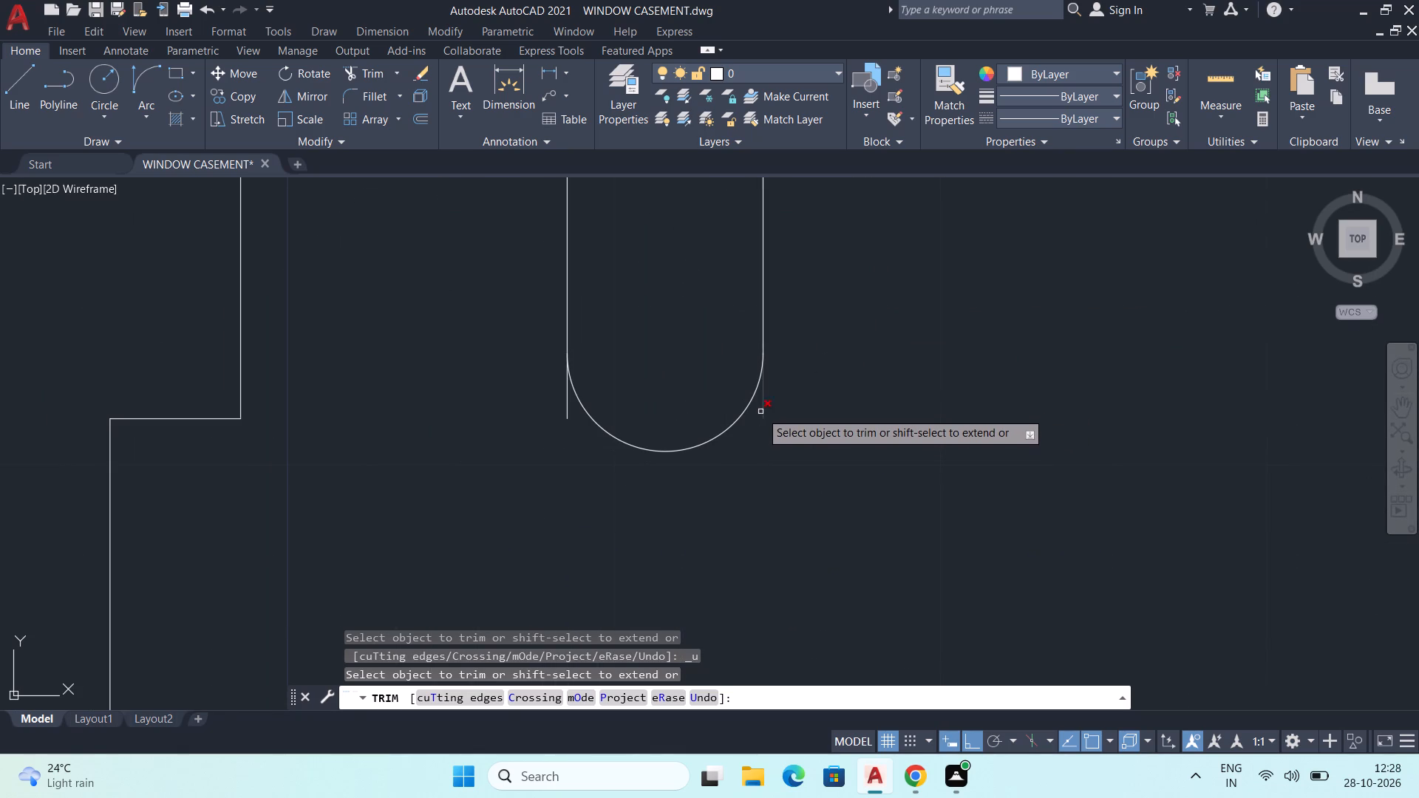
{"action": "left_click", "coordinate": [765, 409]}
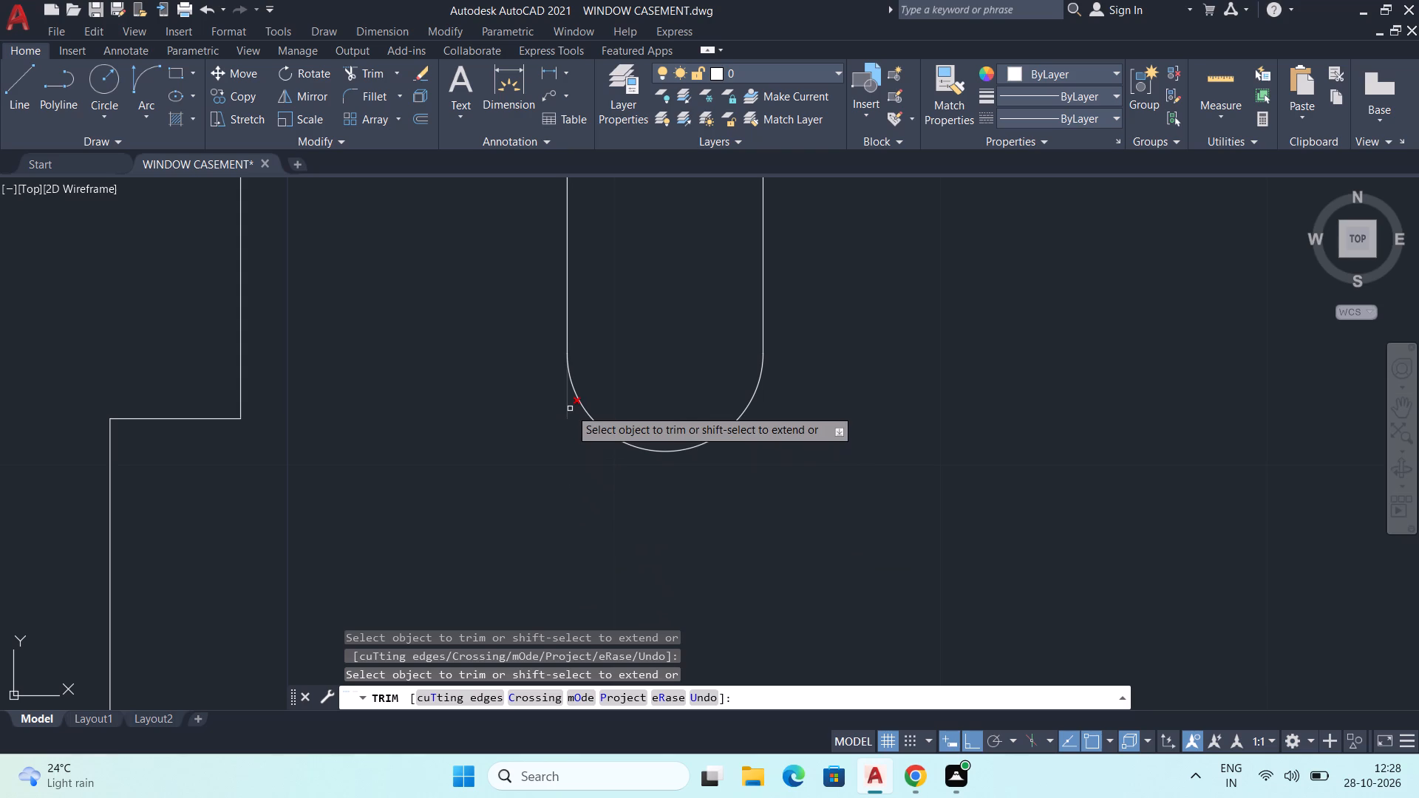
{"action": "left_click", "coordinate": [565, 412]}
{"action": "scroll", "coordinate": [752, 361], "scroll_direction": "down", "scroll_amount": 2}
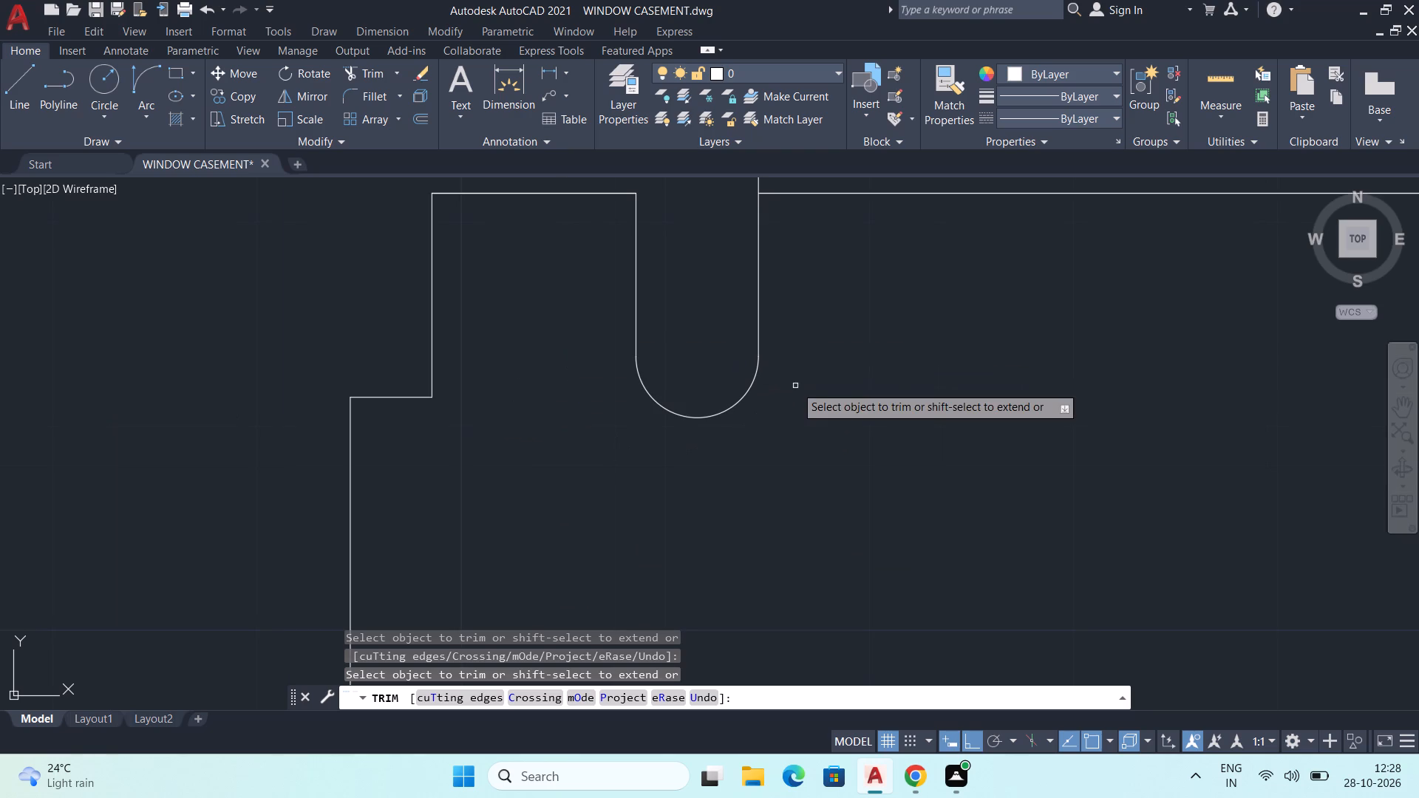
{"action": "scroll", "coordinate": [808, 305], "scroll_direction": "down", "scroll_amount": 1}
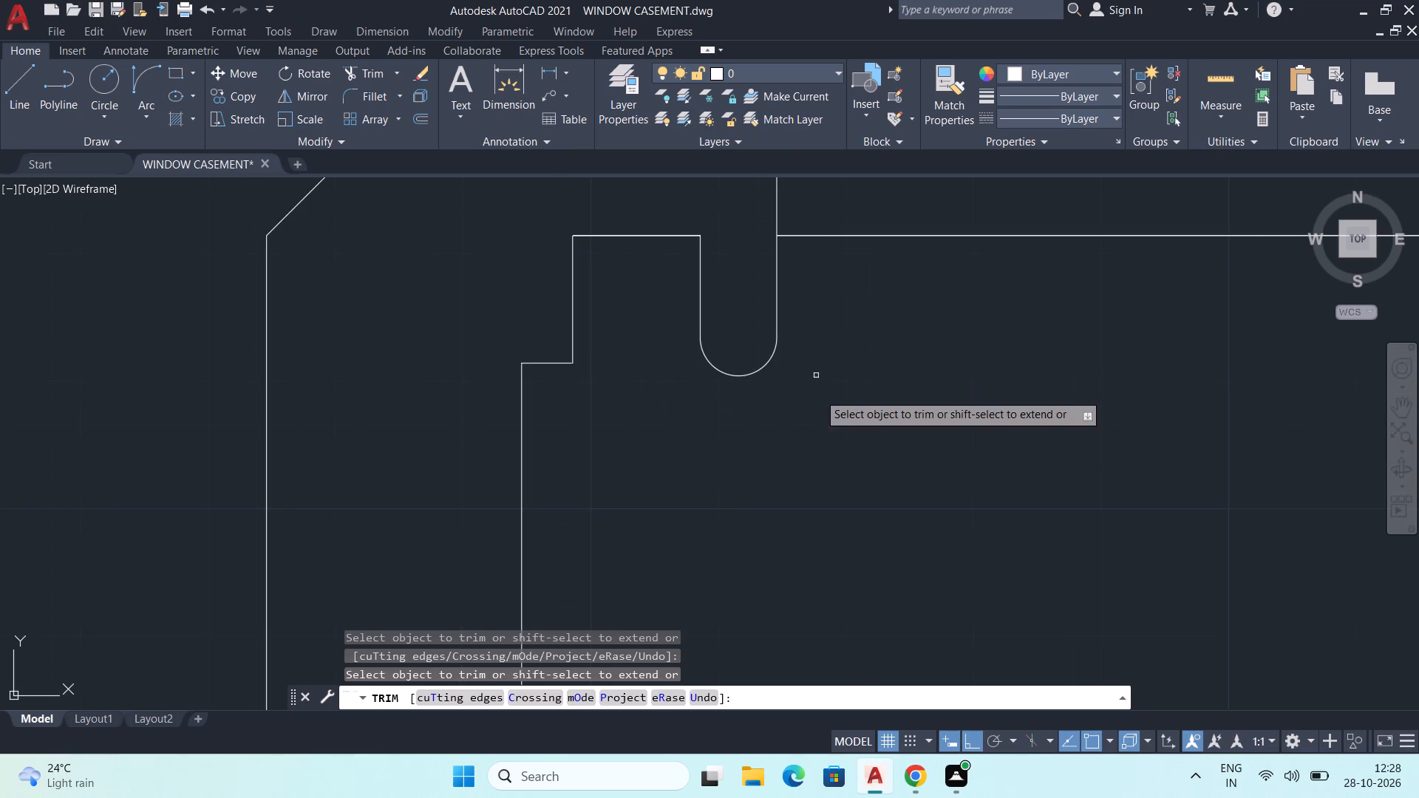
Trim away the horizontal line running from the left-wall hook to the next wall's top lip.
{"action": "scroll", "coordinate": [832, 384], "scroll_direction": "down", "scroll_amount": 1}
{"action": "left_click", "coordinate": [930, 256]}
{"action": "left_click", "coordinate": [919, 350]}
{"action": "scroll", "coordinate": [919, 360], "scroll_direction": "down", "scroll_amount": 6}
{"action": "middle_click_drag", "start_coordinate": [964, 395], "coordinate": [437, 354]}
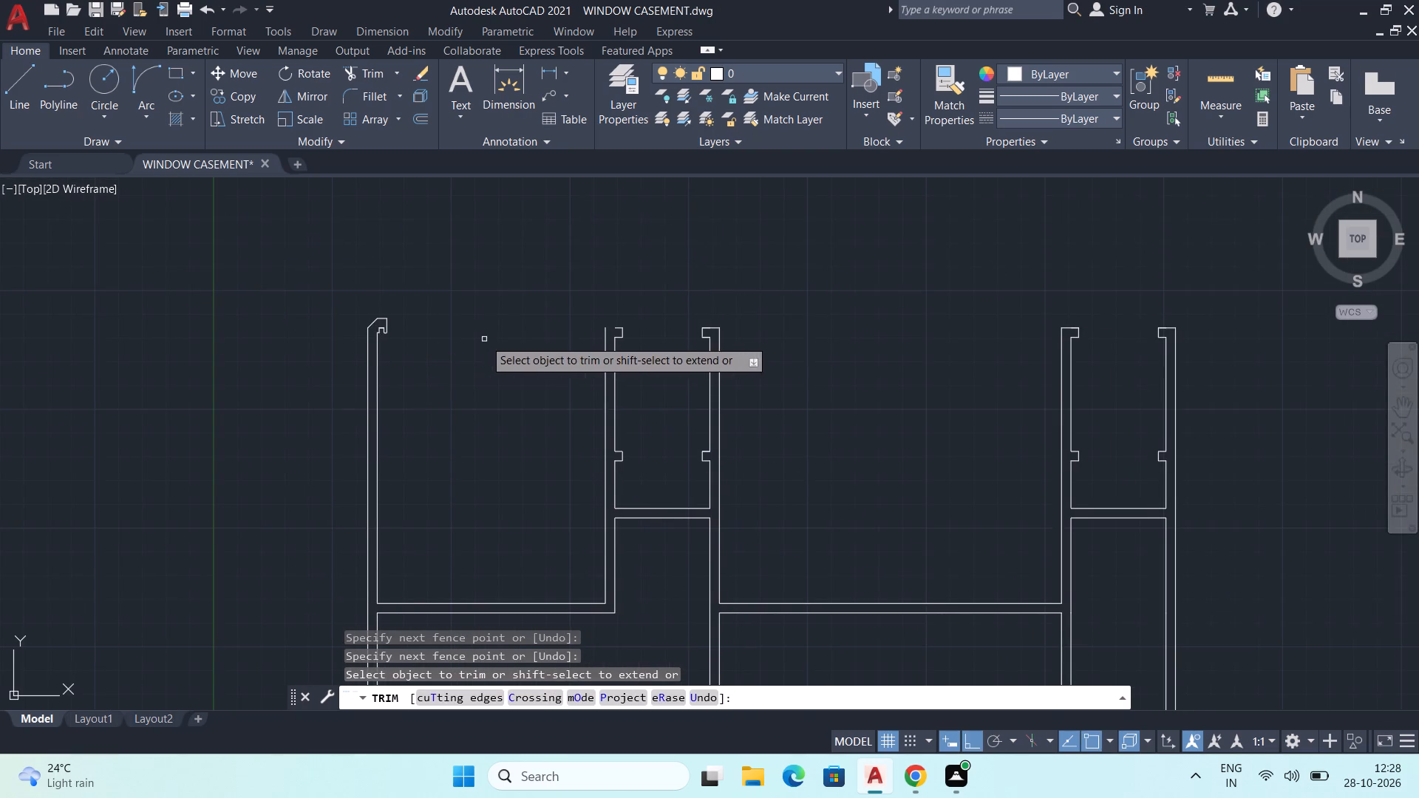
{"action": "middle_click_drag", "start_coordinate": [484, 339], "coordinate": [490, 364]}
{"action": "scroll", "coordinate": [527, 369], "scroll_direction": "up", "scroll_amount": 2}
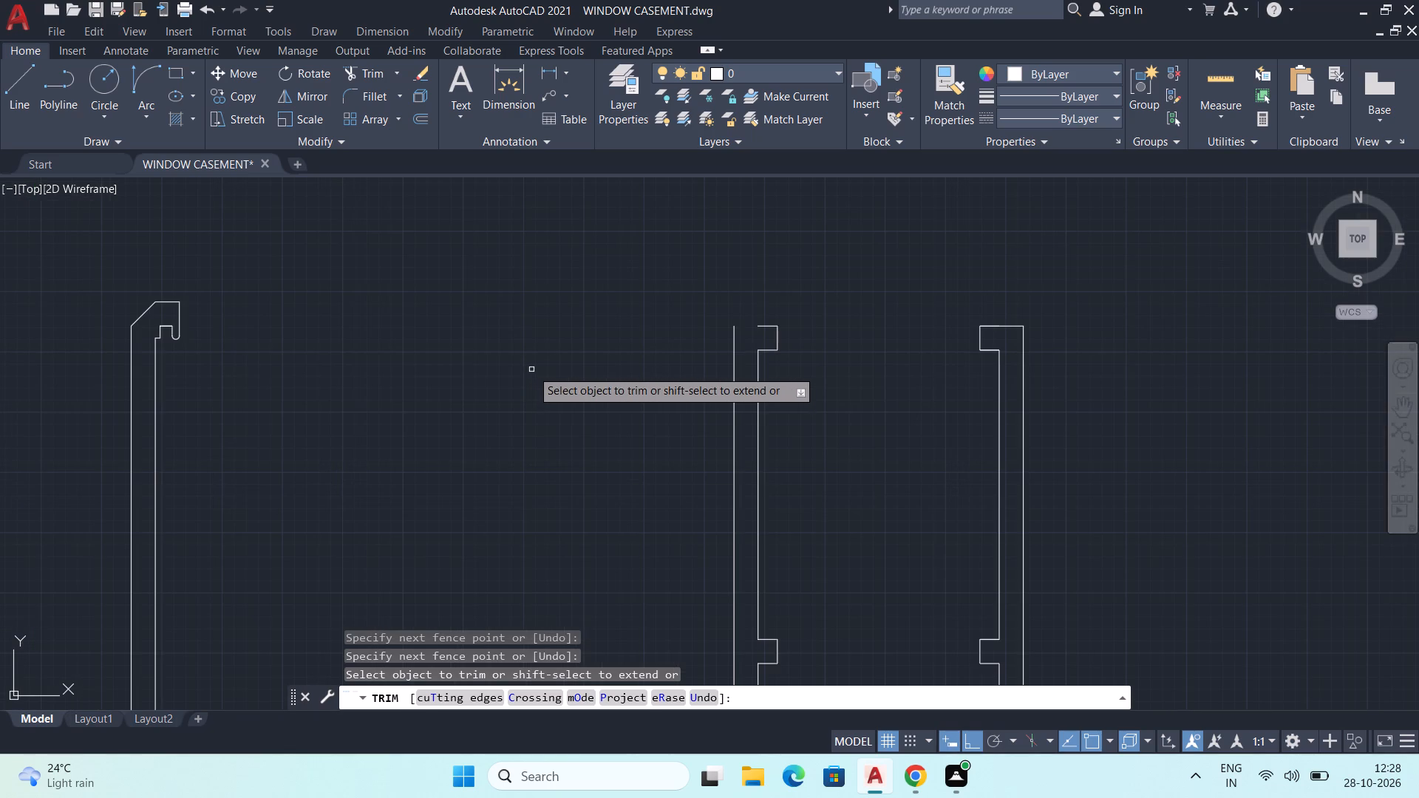
{"action": "key", "text": "space"}
Stretch the top line of the second wall's upper lip leftward to the wall's outer line, closing the wall top.
{"action": "middle_click_drag", "start_coordinate": [665, 329], "coordinate": [670, 400]}
{"action": "scroll", "coordinate": [780, 387], "scroll_direction": "up", "scroll_amount": 1}
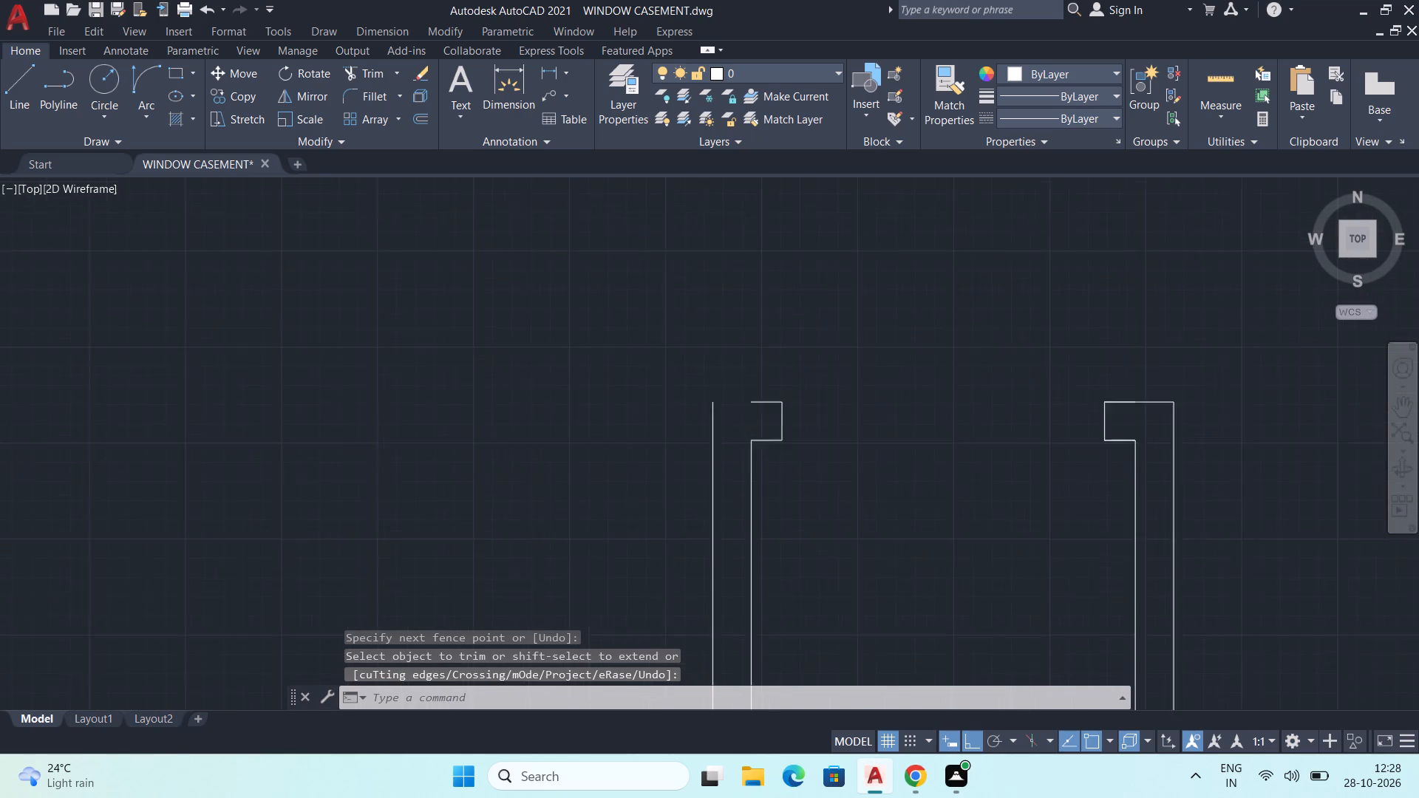
{"action": "scroll", "coordinate": [780, 387], "scroll_direction": "up", "scroll_amount": 1}
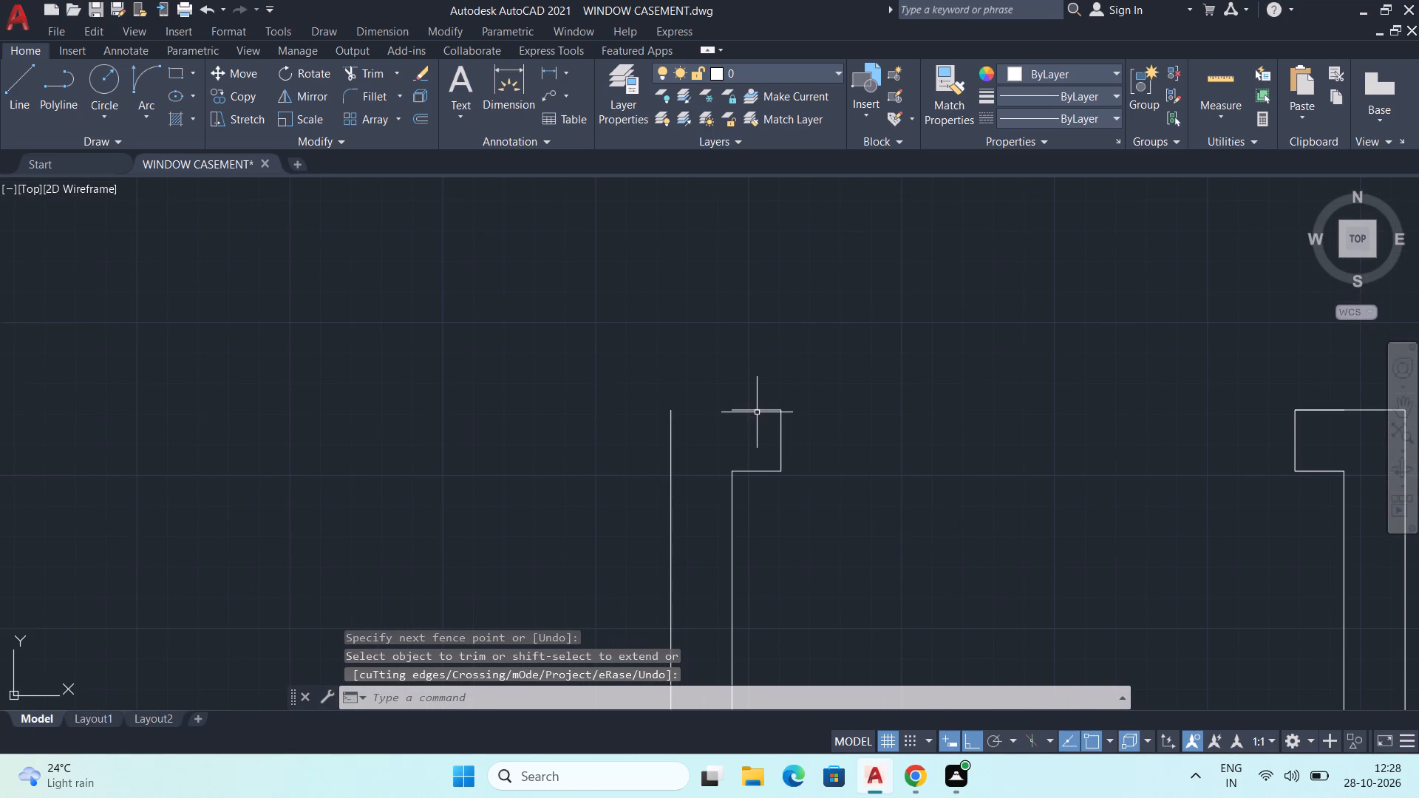
{"action": "left_click", "coordinate": [758, 412]}
{"action": "scroll", "coordinate": [758, 412], "scroll_direction": "up", "scroll_amount": 2}
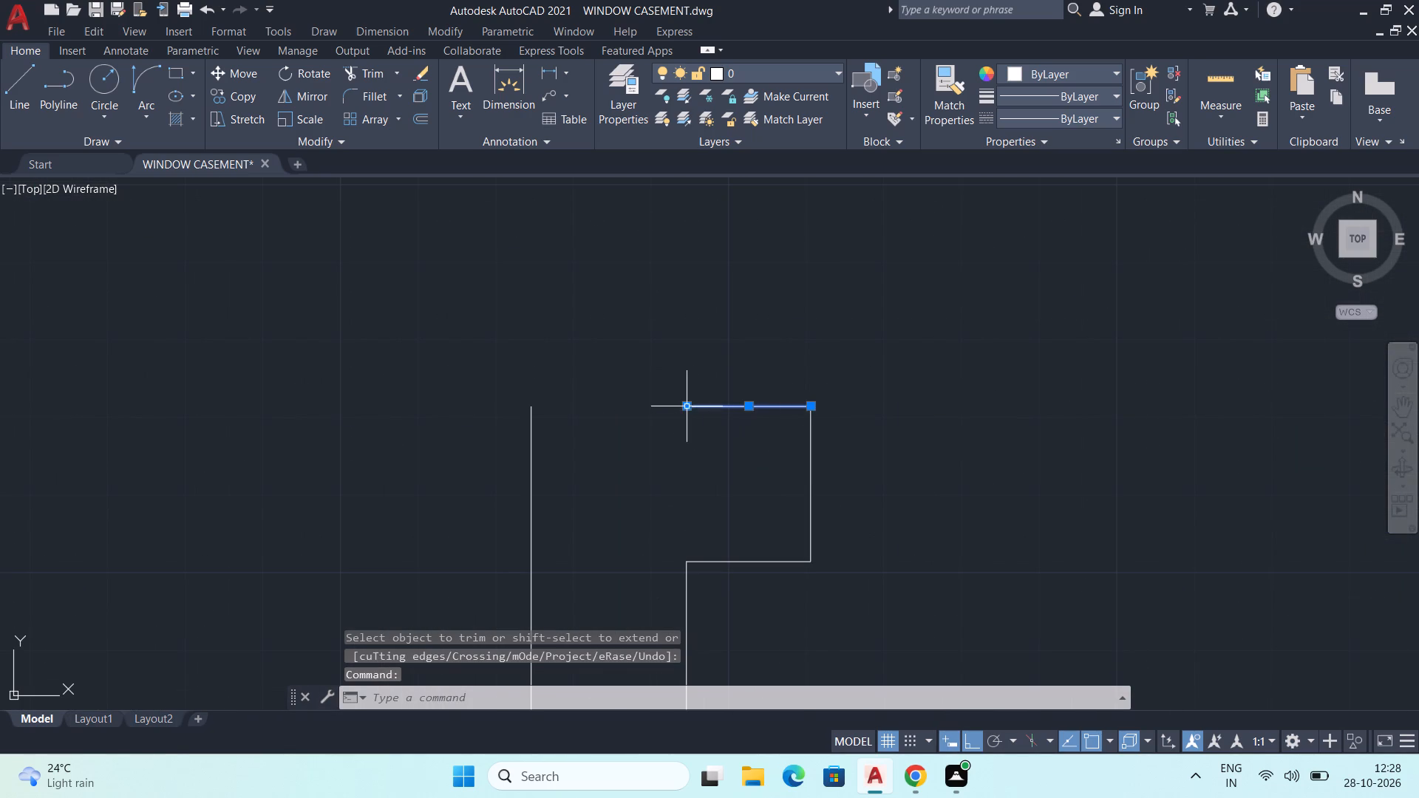
{"action": "left_click", "coordinate": [690, 409]}
{"action": "left_click", "coordinate": [531, 407]}
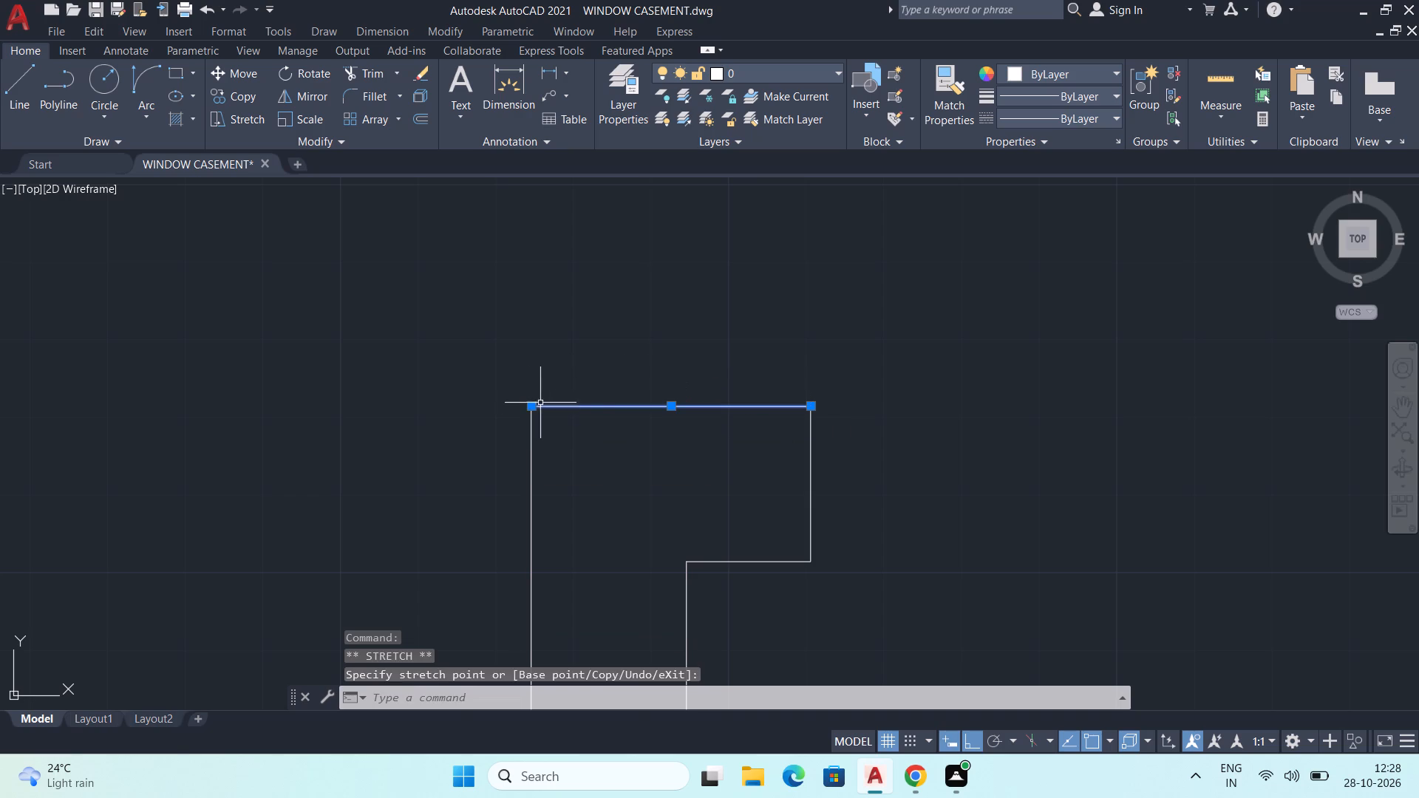
{"action": "key", "text": "Escape"}
Stretch the top line of the second wall's lower lip 25 mm leftward to the inner face of the left wall.
{"action": "scroll", "coordinate": [717, 399], "scroll_direction": "down", "scroll_amount": 6}
{"action": "middle_click_drag", "start_coordinate": [640, 472], "coordinate": [645, 403]}
{"action": "middle_click_drag", "start_coordinate": [607, 409], "coordinate": [613, 436]}
{"action": "middle_click_drag", "start_coordinate": [587, 491], "coordinate": [593, 492]}
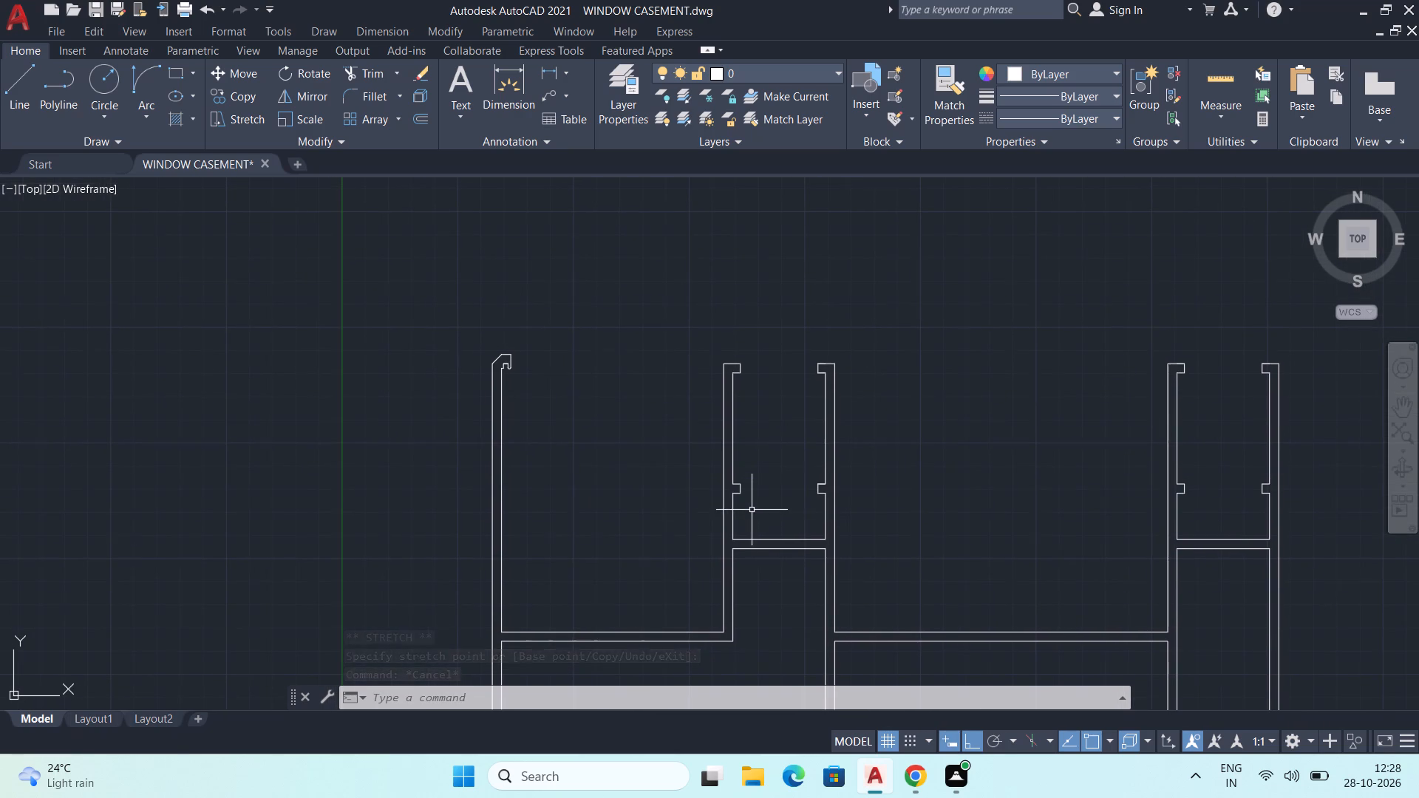
{"action": "scroll", "coordinate": [752, 508], "scroll_direction": "up", "scroll_amount": 1}
{"action": "middle_click_drag", "start_coordinate": [719, 508], "coordinate": [756, 522]}
{"action": "middle_click_drag", "start_coordinate": [752, 530], "coordinate": [750, 550]}
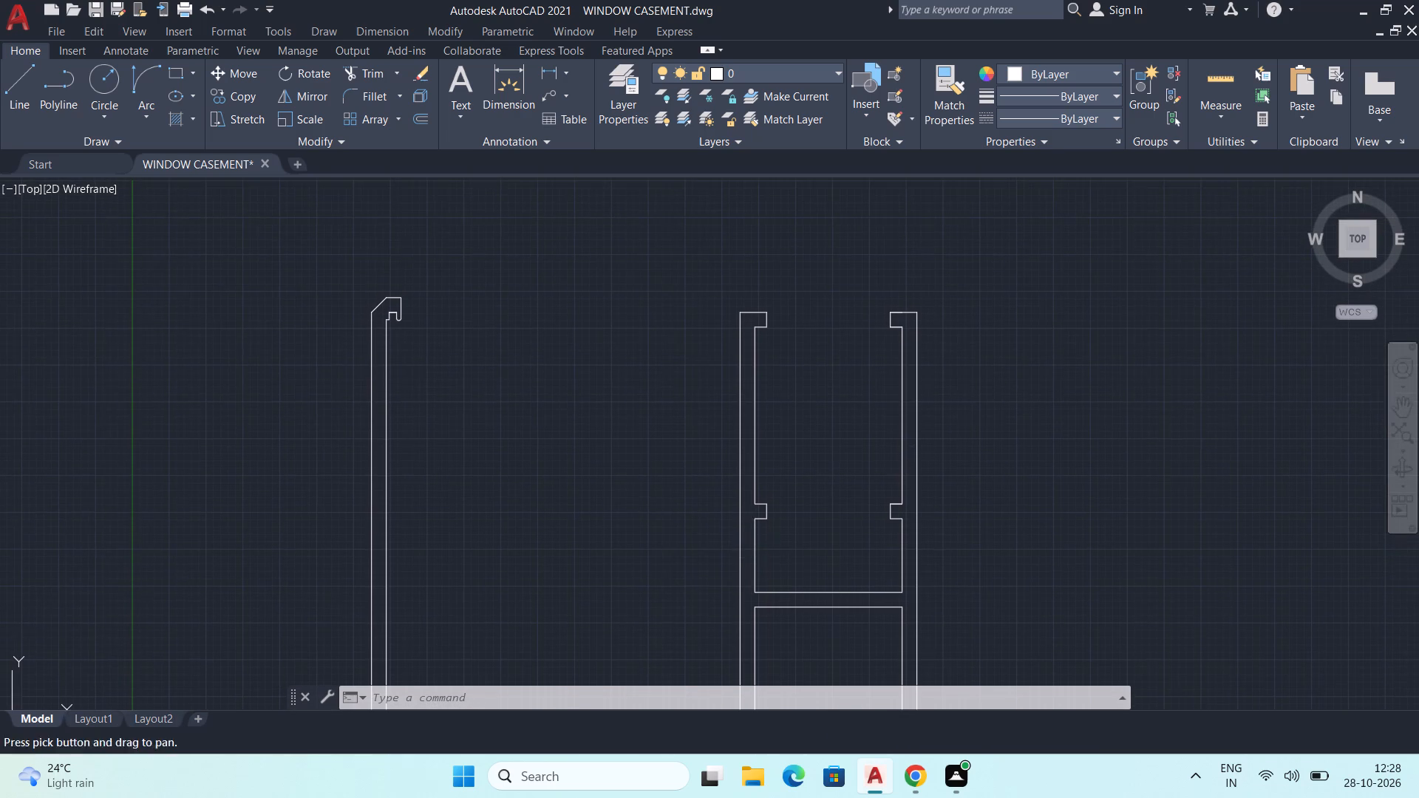
{"action": "scroll", "coordinate": [772, 510], "scroll_direction": "up", "scroll_amount": 2}
{"action": "left_click", "coordinate": [737, 497]}
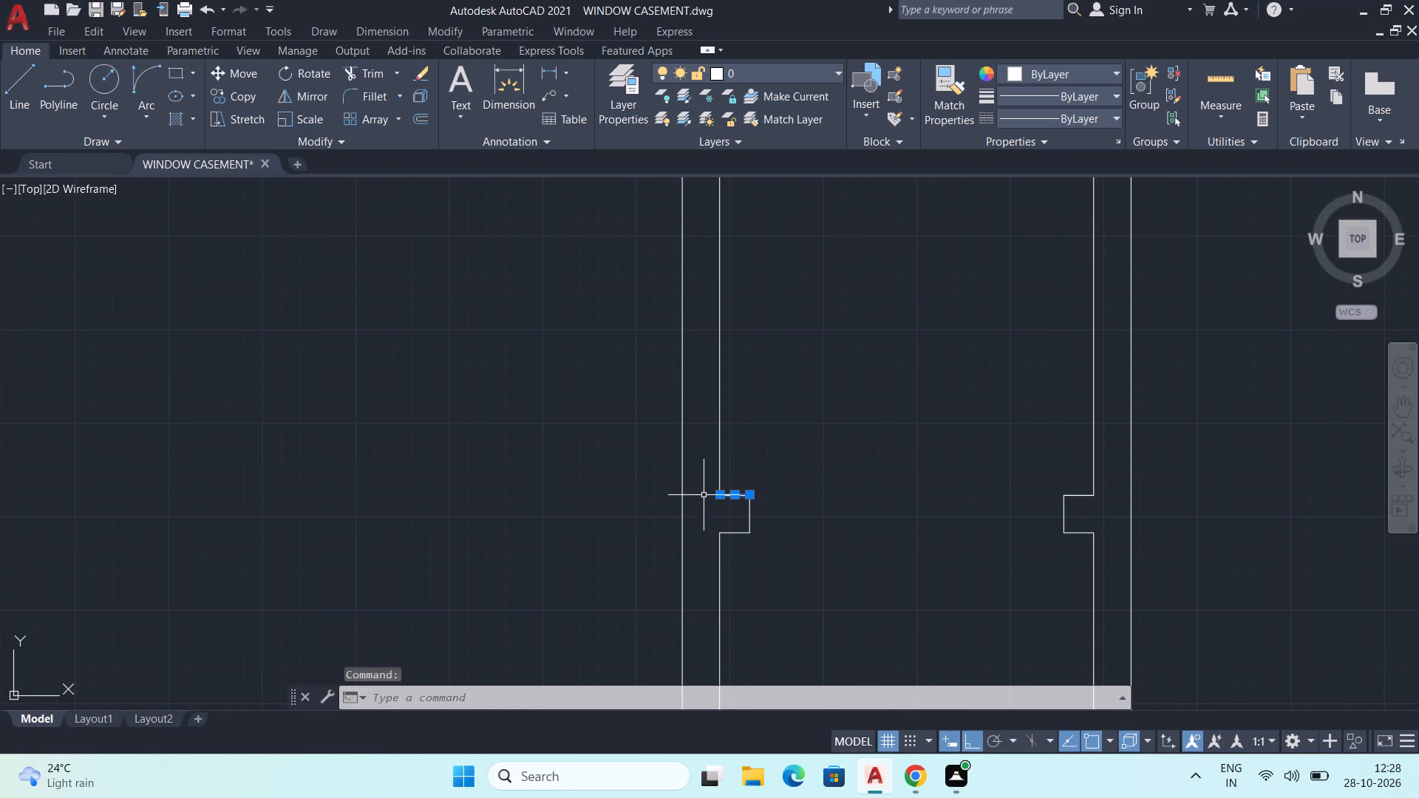
{"action": "left_click", "coordinate": [715, 497]}
{"action": "middle_click_drag", "start_coordinate": [371, 514], "coordinate": [910, 333]}
{"action": "scroll", "coordinate": [930, 321], "scroll_direction": "down", "scroll_amount": 1}
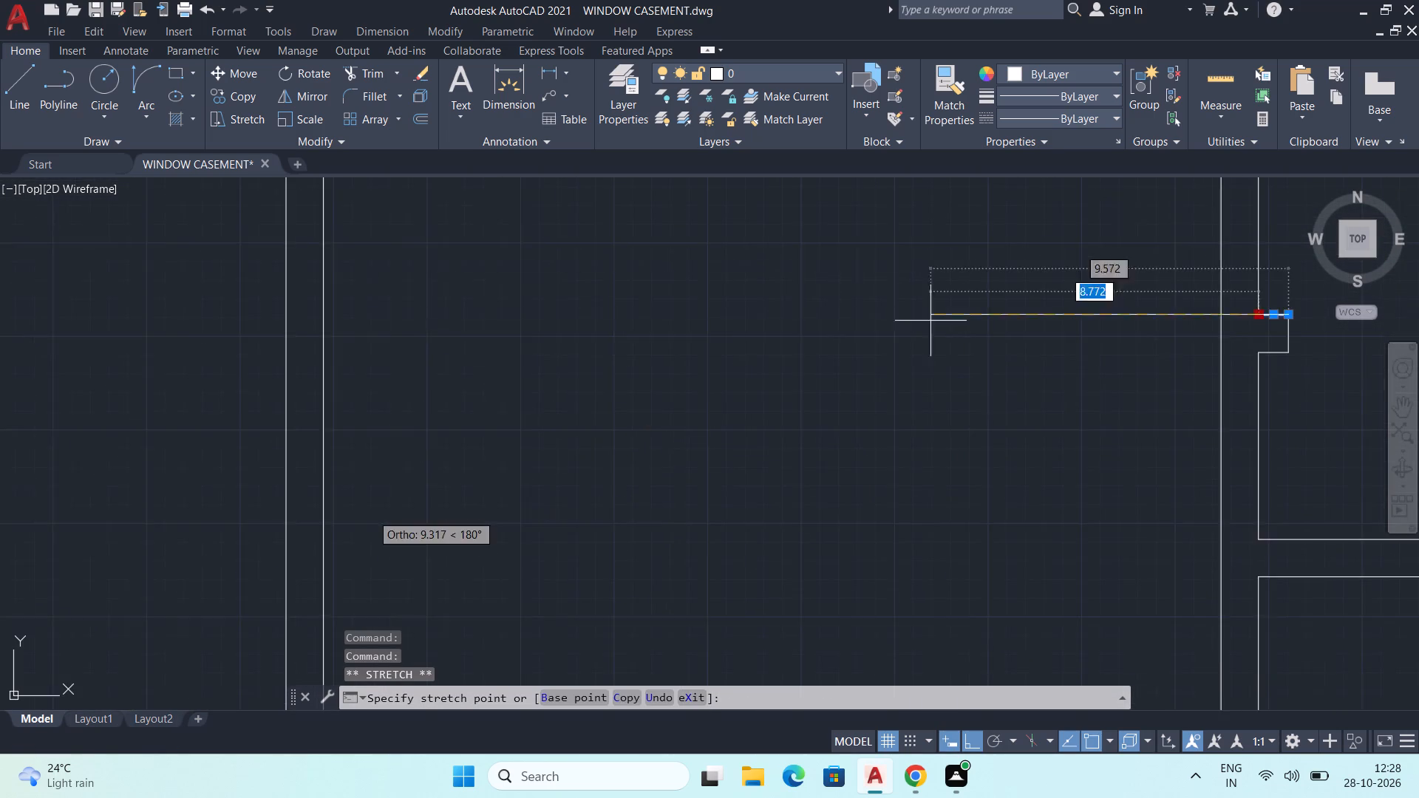
{"action": "scroll", "coordinate": [930, 321], "scroll_direction": "down", "scroll_amount": 1}
{"action": "middle_click_drag", "start_coordinate": [766, 316], "coordinate": [739, 451]}
{"action": "scroll", "coordinate": [710, 465], "scroll_direction": "up", "scroll_amount": 2}
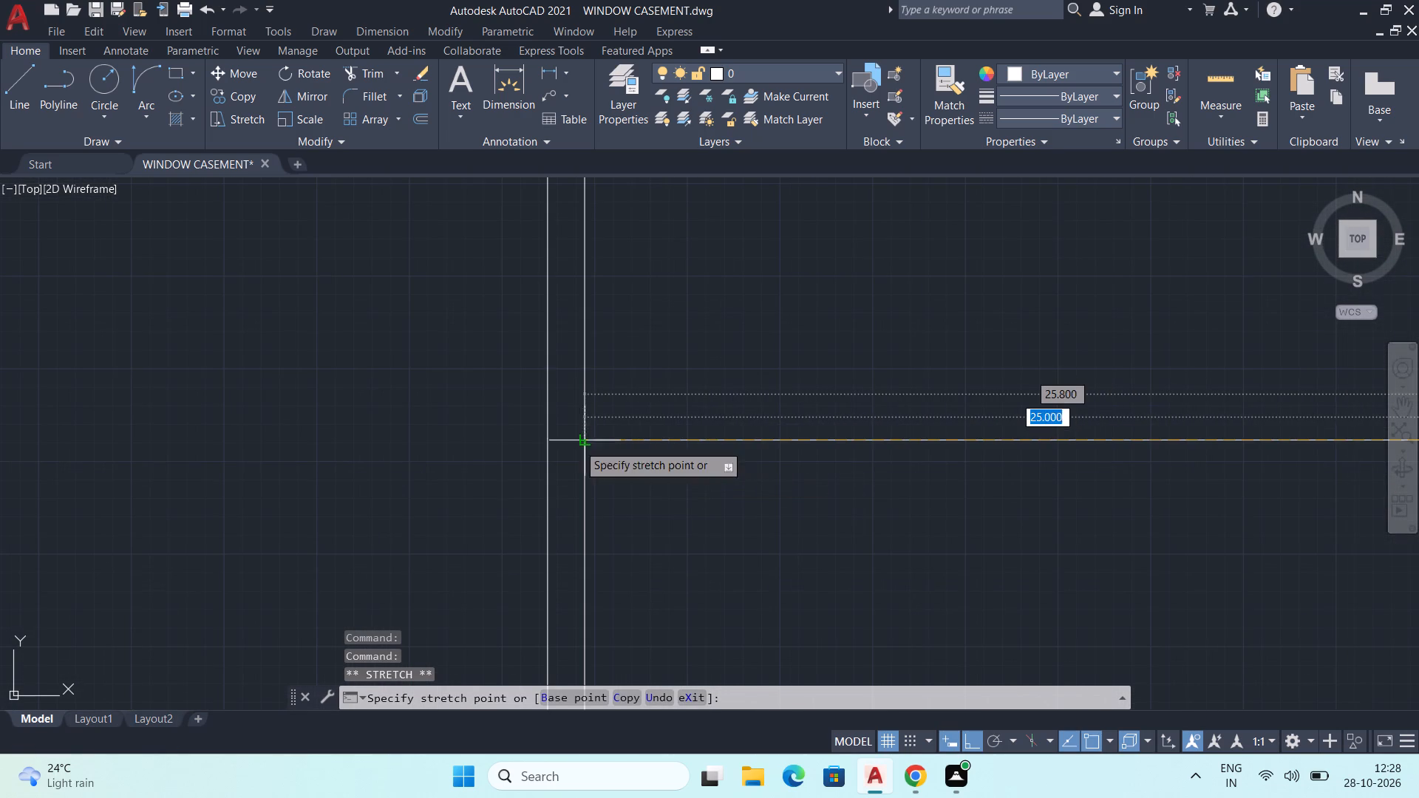
{"action": "left_click", "coordinate": [588, 443]}
{"action": "key", "text": "Escape"}
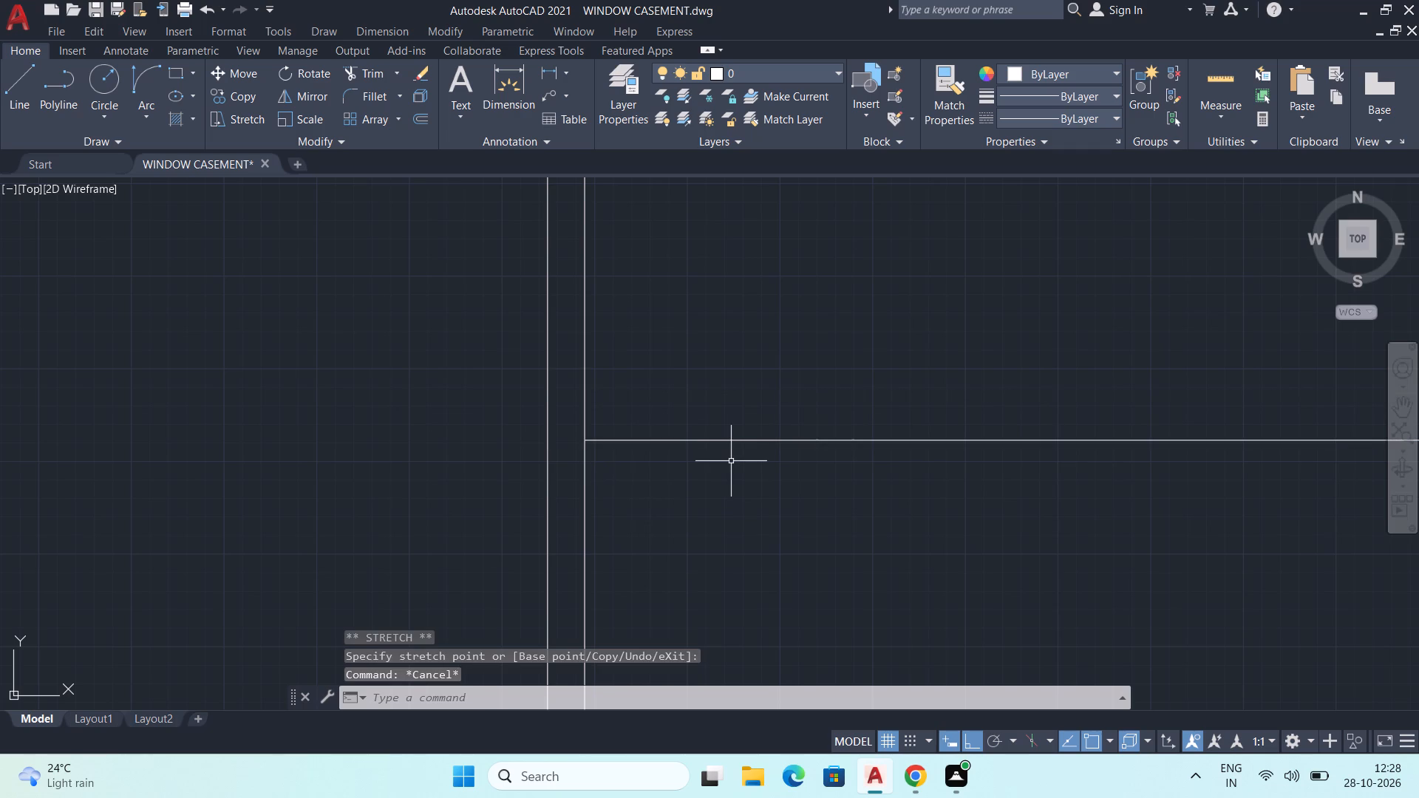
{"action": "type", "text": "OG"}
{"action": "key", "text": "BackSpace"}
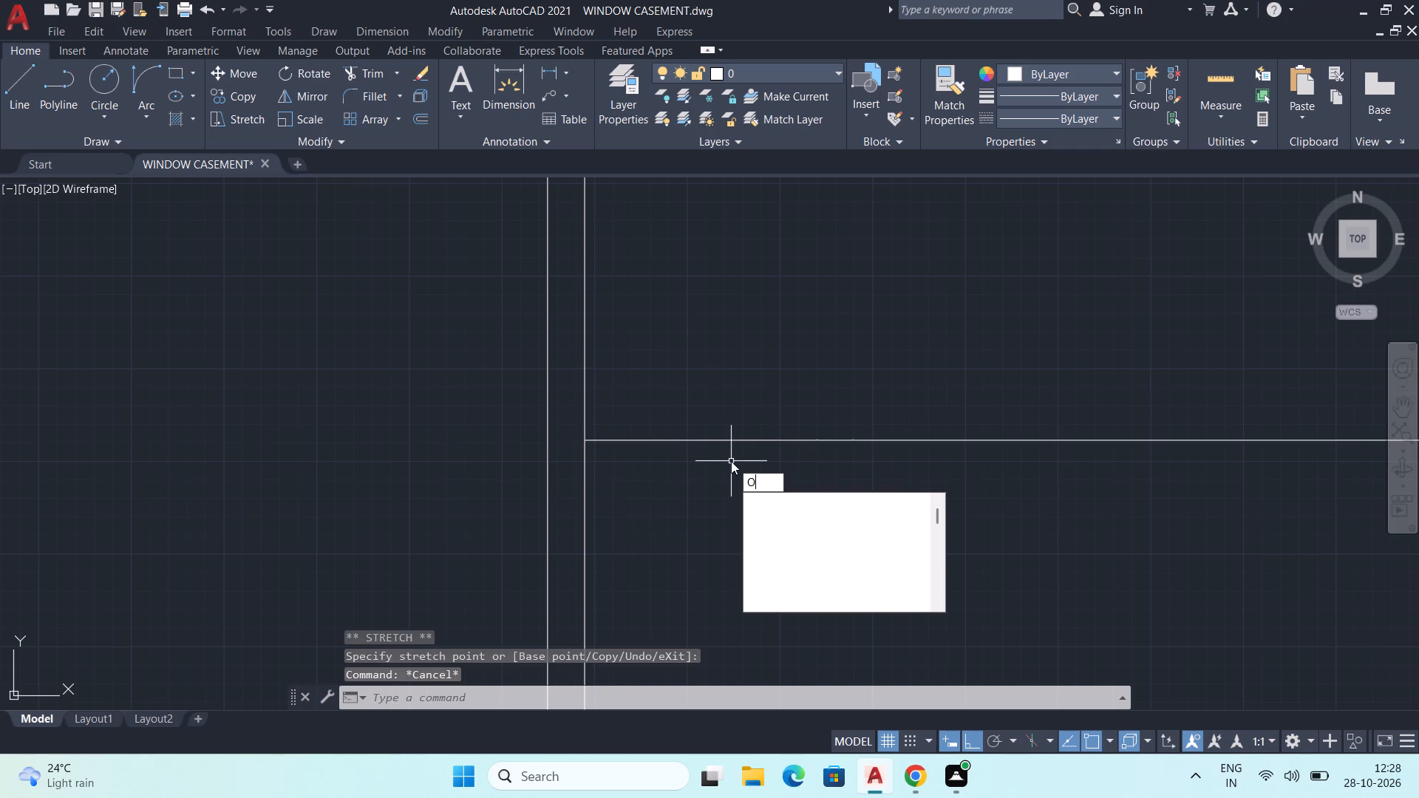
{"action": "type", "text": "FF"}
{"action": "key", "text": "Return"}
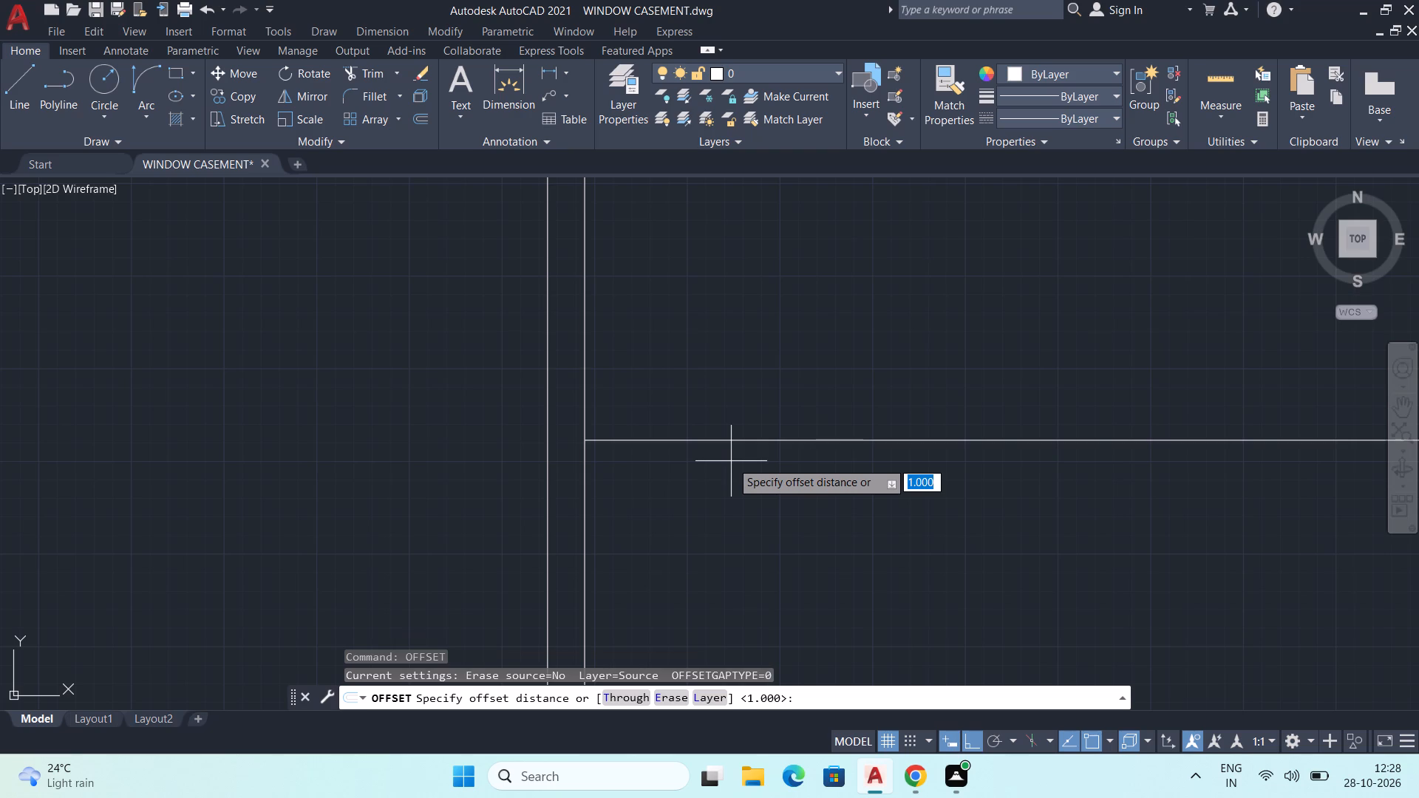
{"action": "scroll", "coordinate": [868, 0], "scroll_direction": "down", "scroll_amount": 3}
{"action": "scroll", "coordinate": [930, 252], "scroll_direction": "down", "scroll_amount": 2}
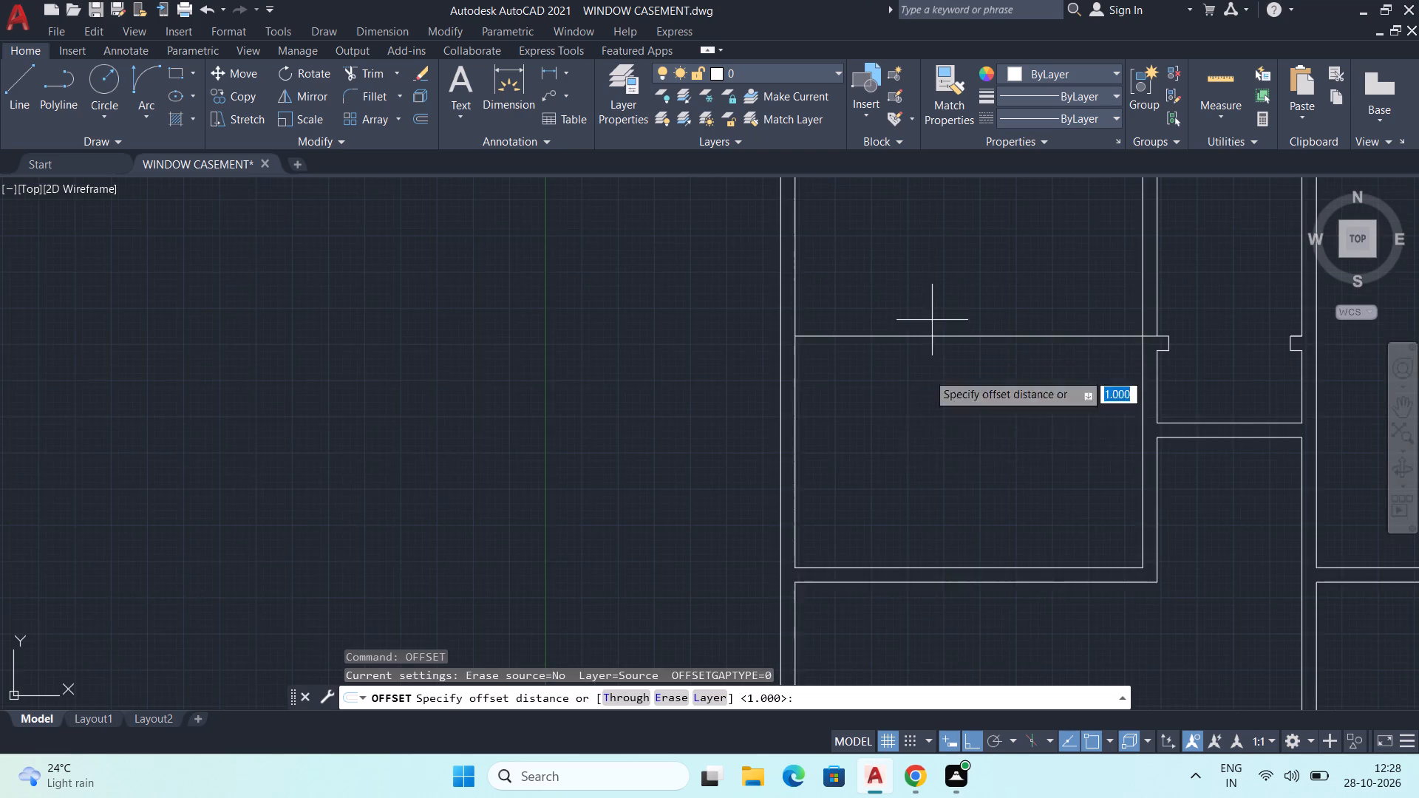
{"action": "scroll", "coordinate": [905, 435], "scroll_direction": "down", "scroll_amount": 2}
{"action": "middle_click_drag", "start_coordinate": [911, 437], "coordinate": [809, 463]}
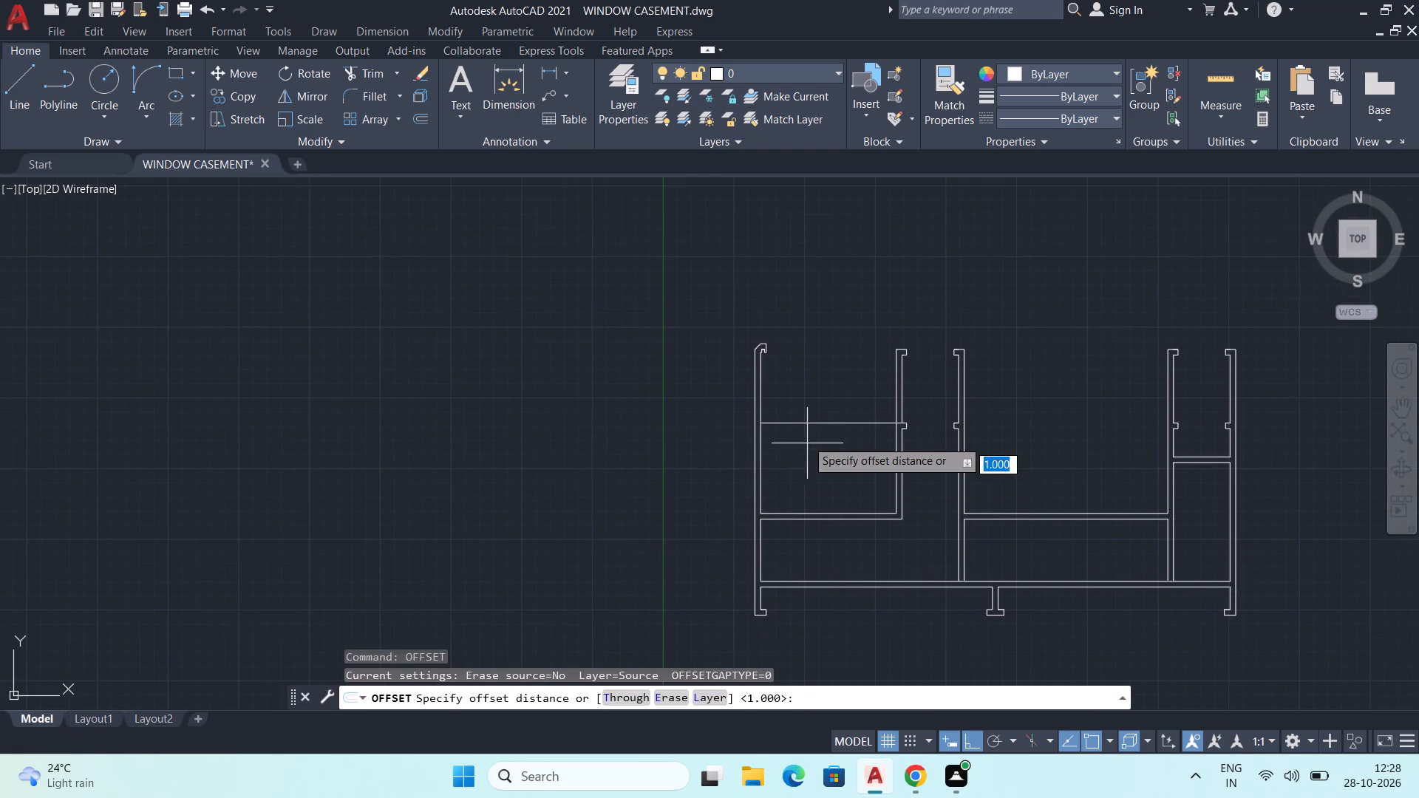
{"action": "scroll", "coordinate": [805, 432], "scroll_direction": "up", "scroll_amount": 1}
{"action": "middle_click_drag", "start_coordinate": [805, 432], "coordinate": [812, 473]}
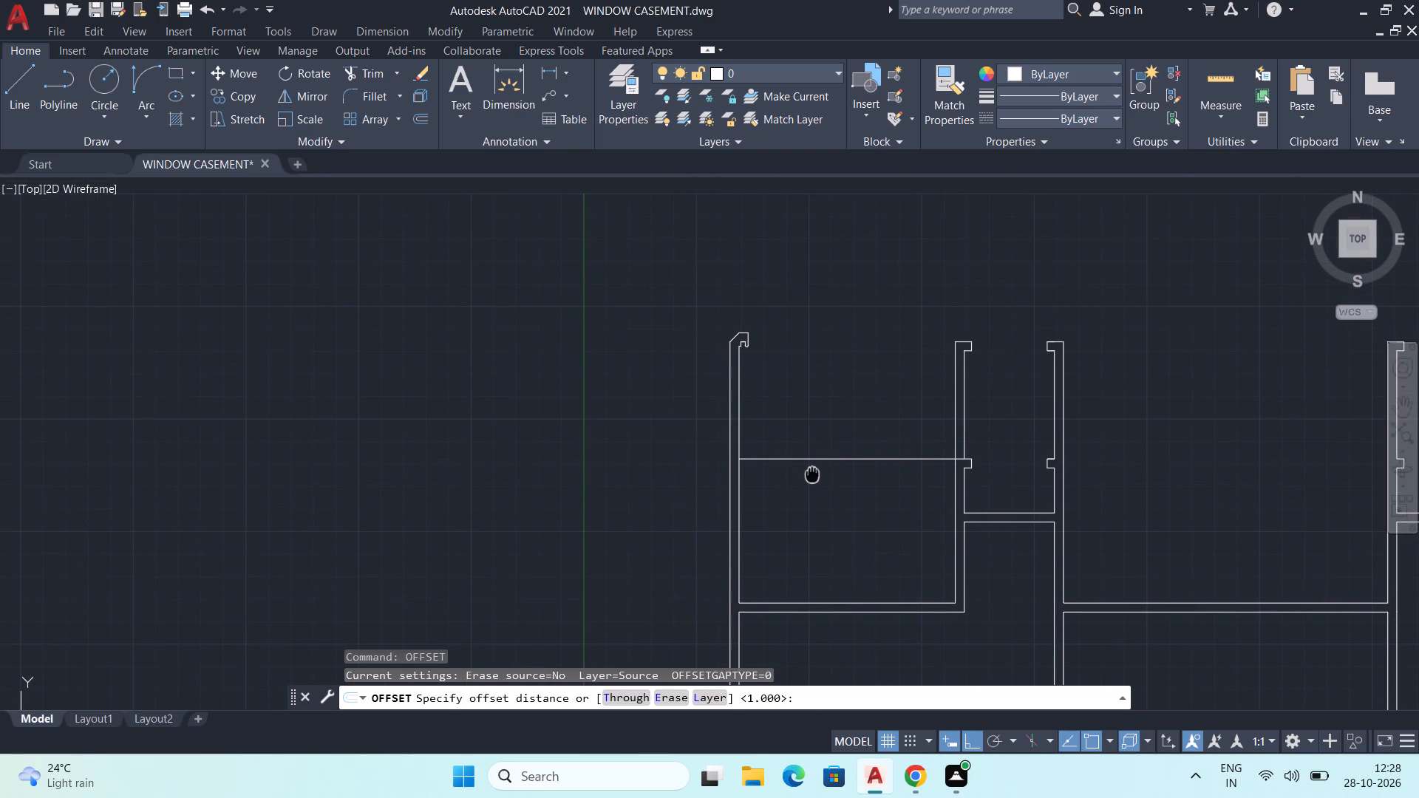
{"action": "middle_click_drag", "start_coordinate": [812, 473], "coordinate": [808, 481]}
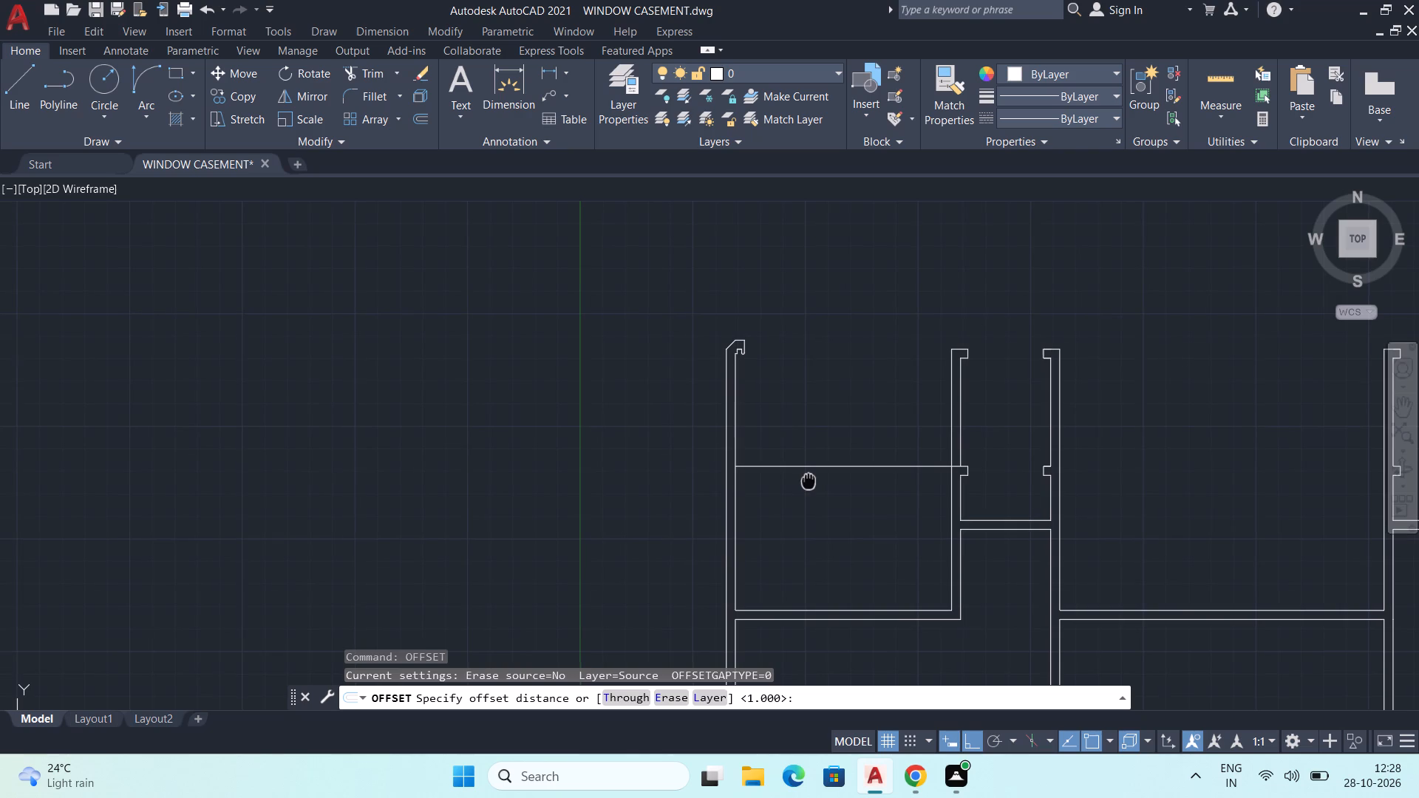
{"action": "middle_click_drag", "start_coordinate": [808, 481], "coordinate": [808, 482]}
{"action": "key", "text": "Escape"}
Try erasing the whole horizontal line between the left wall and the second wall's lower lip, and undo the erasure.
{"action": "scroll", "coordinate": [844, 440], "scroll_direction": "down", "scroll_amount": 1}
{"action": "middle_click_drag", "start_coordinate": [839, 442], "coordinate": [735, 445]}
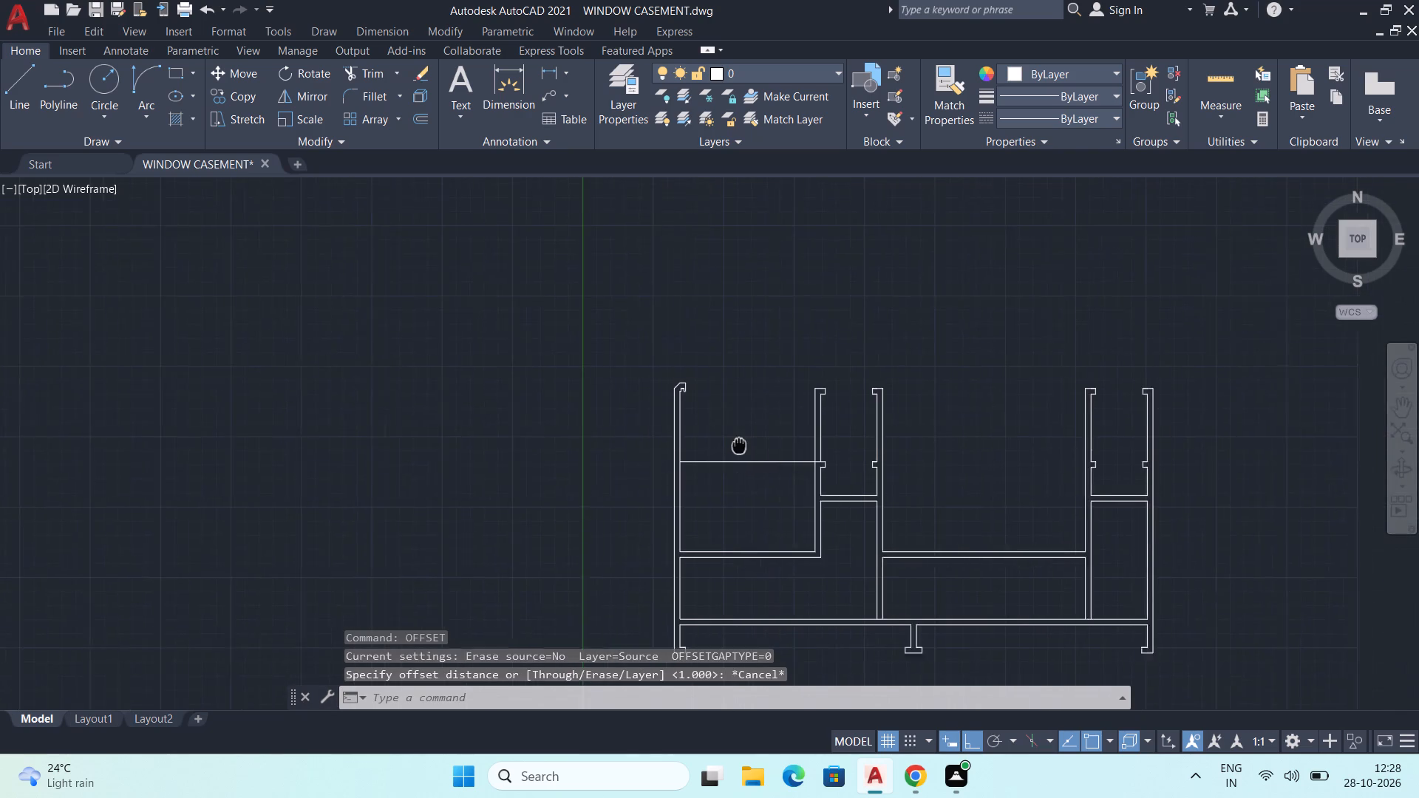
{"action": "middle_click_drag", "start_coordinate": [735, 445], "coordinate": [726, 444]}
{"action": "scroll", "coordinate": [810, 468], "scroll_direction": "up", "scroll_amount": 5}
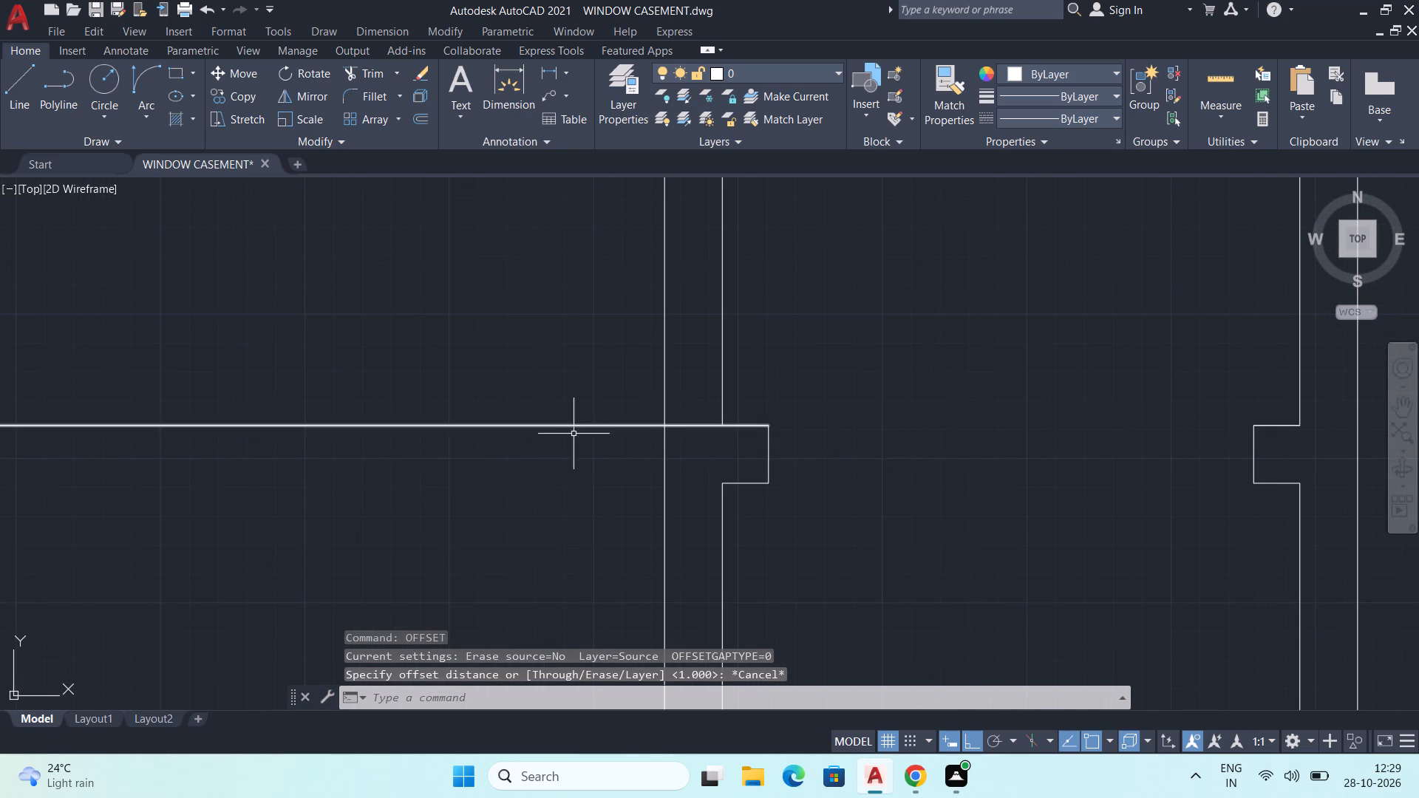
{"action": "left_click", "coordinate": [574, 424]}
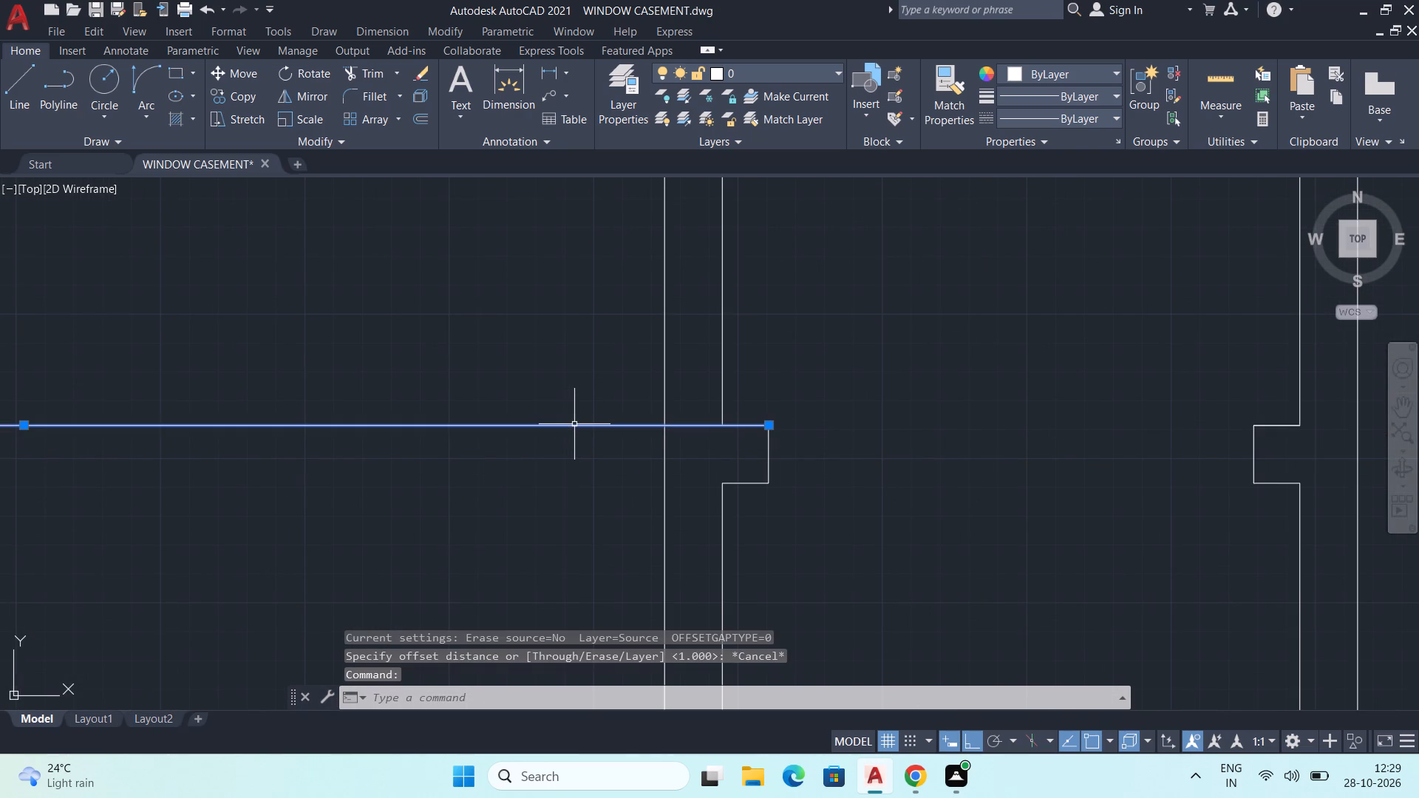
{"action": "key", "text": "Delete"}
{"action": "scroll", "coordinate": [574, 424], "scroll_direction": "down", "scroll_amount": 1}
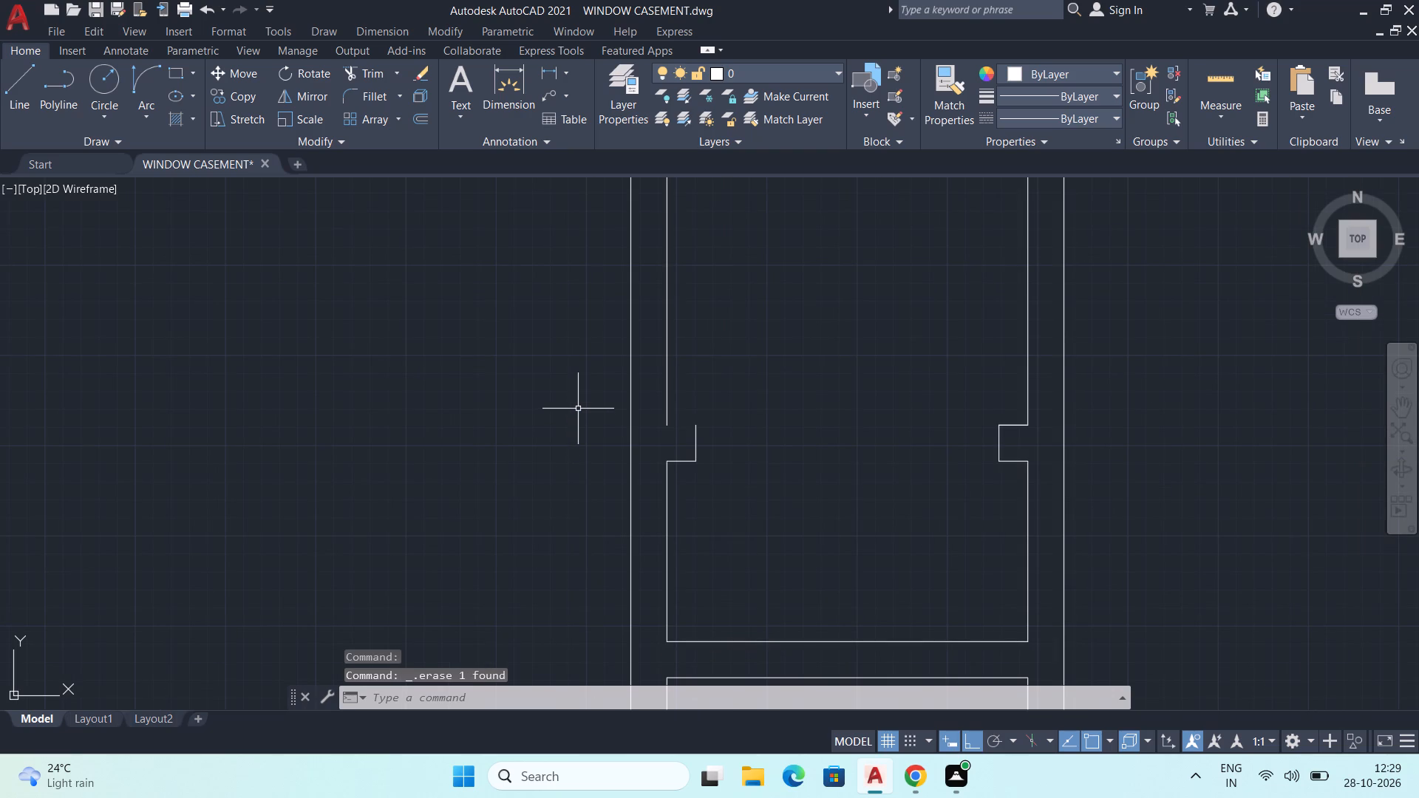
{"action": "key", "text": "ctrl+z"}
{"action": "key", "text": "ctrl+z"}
Trim away the part of the horizontal line spanning between the left wall and the second wall's outer face.
{"action": "key", "text": "t"}
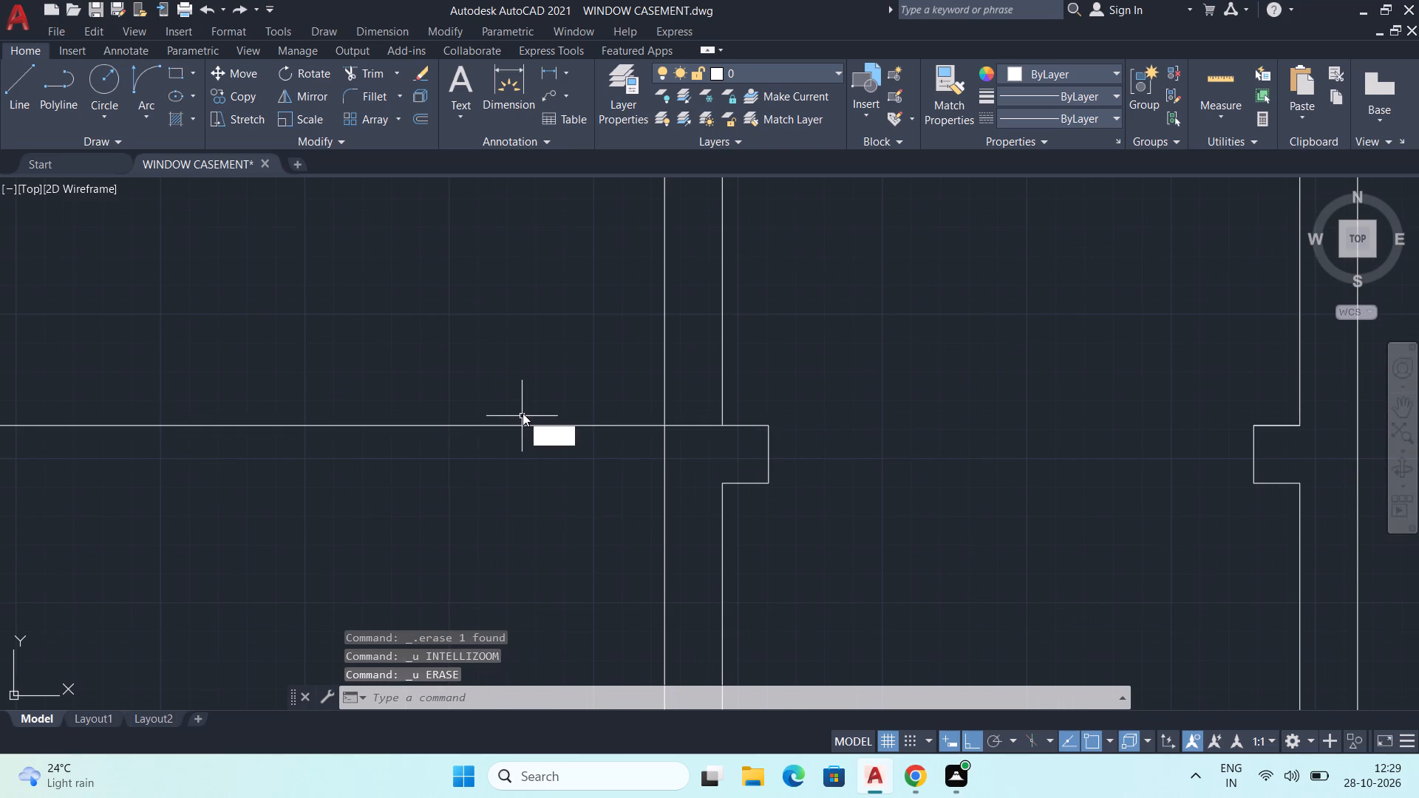
{"action": "key", "text": "r"}
{"action": "key", "text": "Return"}
{"action": "left_click", "coordinate": [517, 363]}
{"action": "left_click", "coordinate": [494, 463]}
{"action": "scroll", "coordinate": [502, 434], "scroll_direction": "down", "scroll_amount": 3}
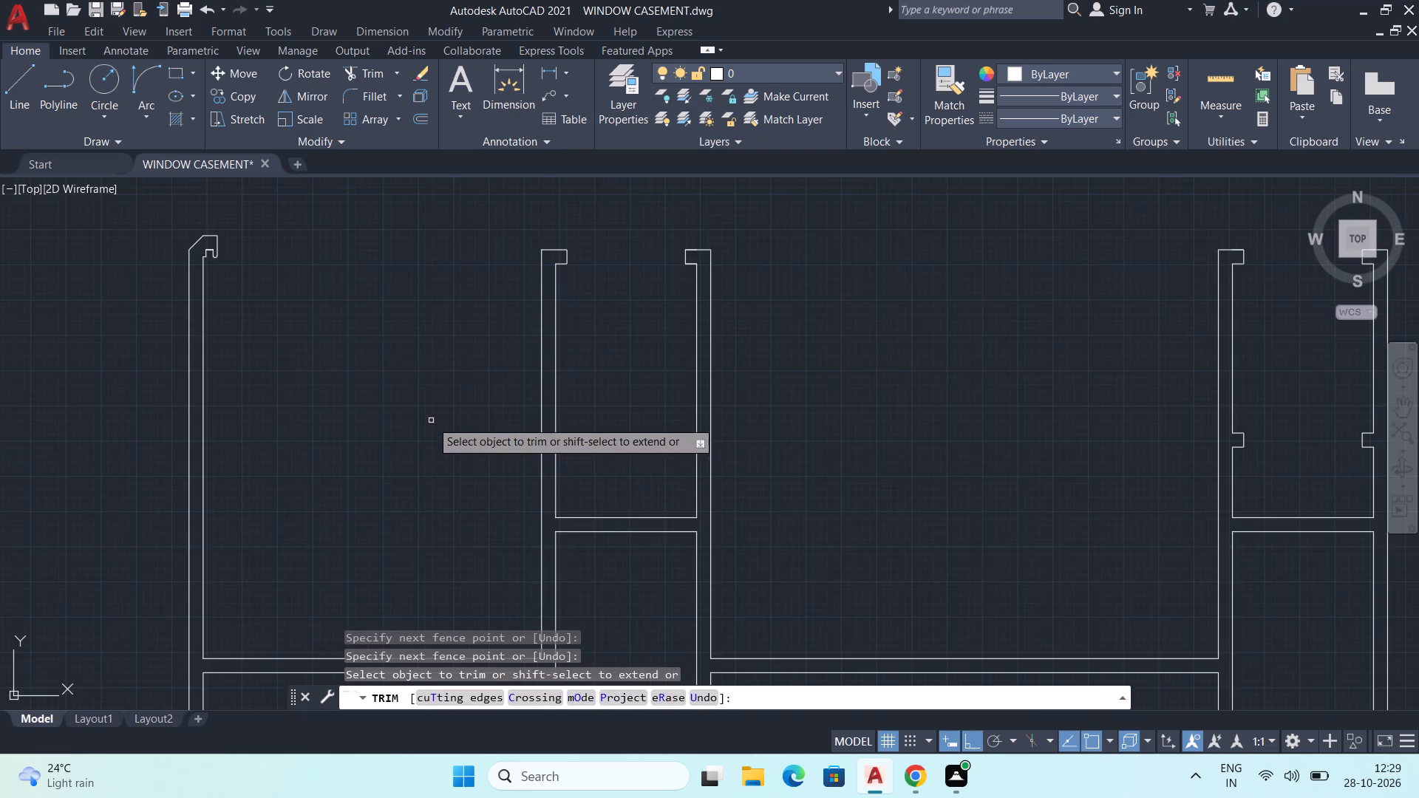
{"action": "middle_click_drag", "start_coordinate": [431, 420], "coordinate": [477, 405]}
{"action": "key", "text": "space"}
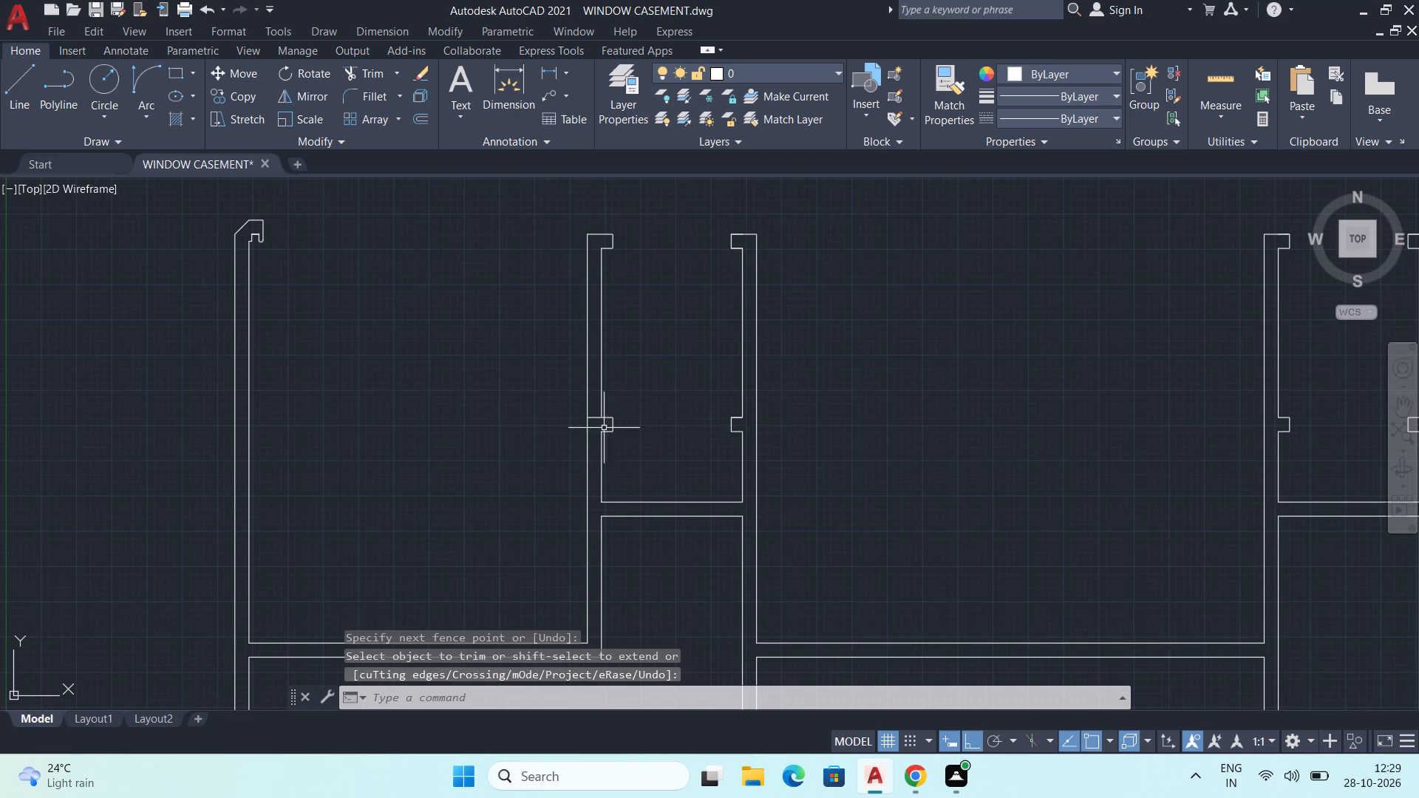
Copy the second wall's lower lip, including its line across the wall, 3 mm straight up.
{"action": "scroll", "coordinate": [602, 428], "scroll_direction": "up", "scroll_amount": 1}
{"action": "middle_click_drag", "start_coordinate": [602, 428], "coordinate": [610, 434]}
{"action": "scroll", "coordinate": [581, 426], "scroll_direction": "up", "scroll_amount": 2}
{"action": "middle_click_drag", "start_coordinate": [581, 426], "coordinate": [574, 448]}
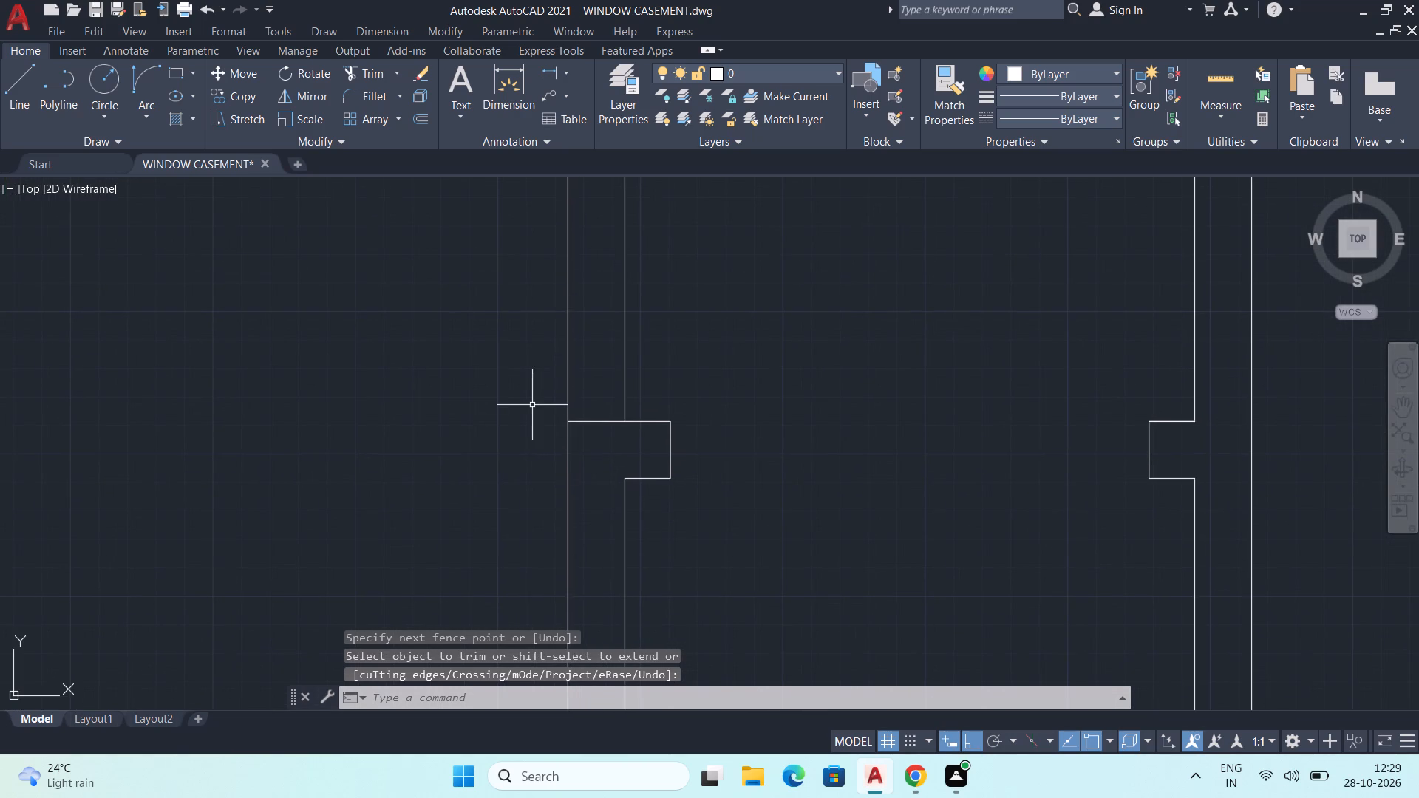
{"action": "left_click", "coordinate": [534, 391]}
{"action": "left_click", "coordinate": [704, 525]}
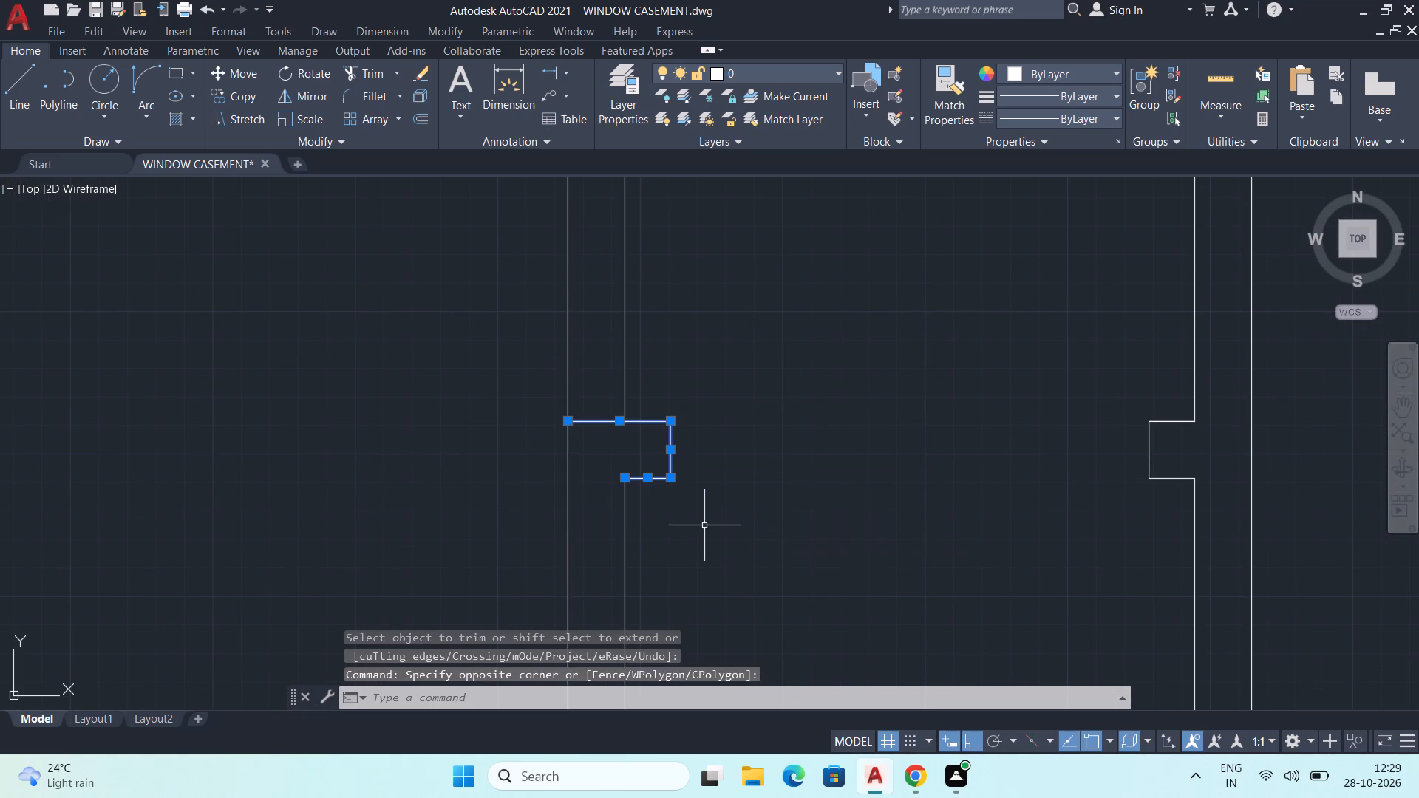
{"action": "middle_click_drag", "start_coordinate": [741, 510], "coordinate": [728, 520]}
{"action": "middle_click_drag", "start_coordinate": [726, 511], "coordinate": [726, 523]}
{"action": "middle_click_drag", "start_coordinate": [726, 512], "coordinate": [730, 529]}
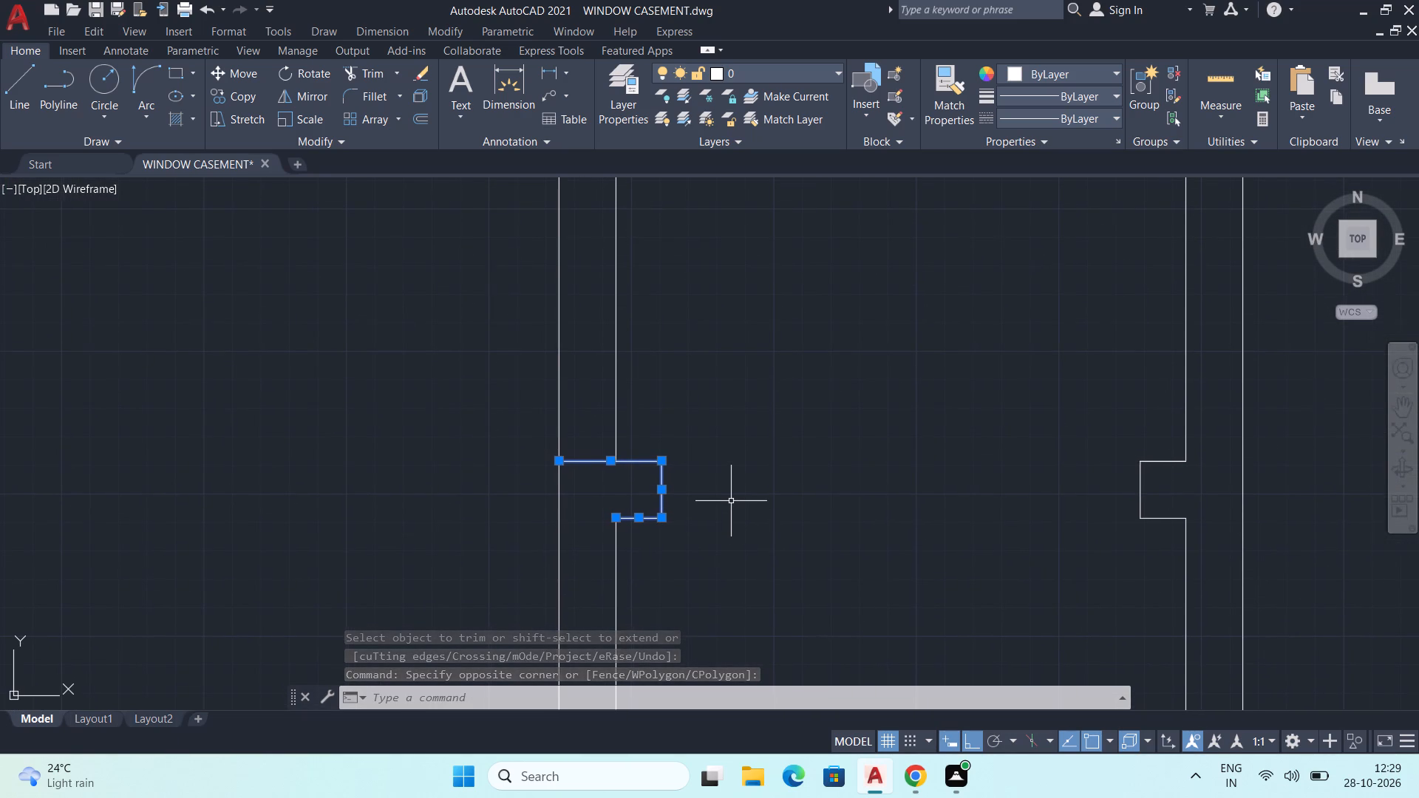
{"action": "middle_click_drag", "start_coordinate": [731, 501], "coordinate": [736, 539]}
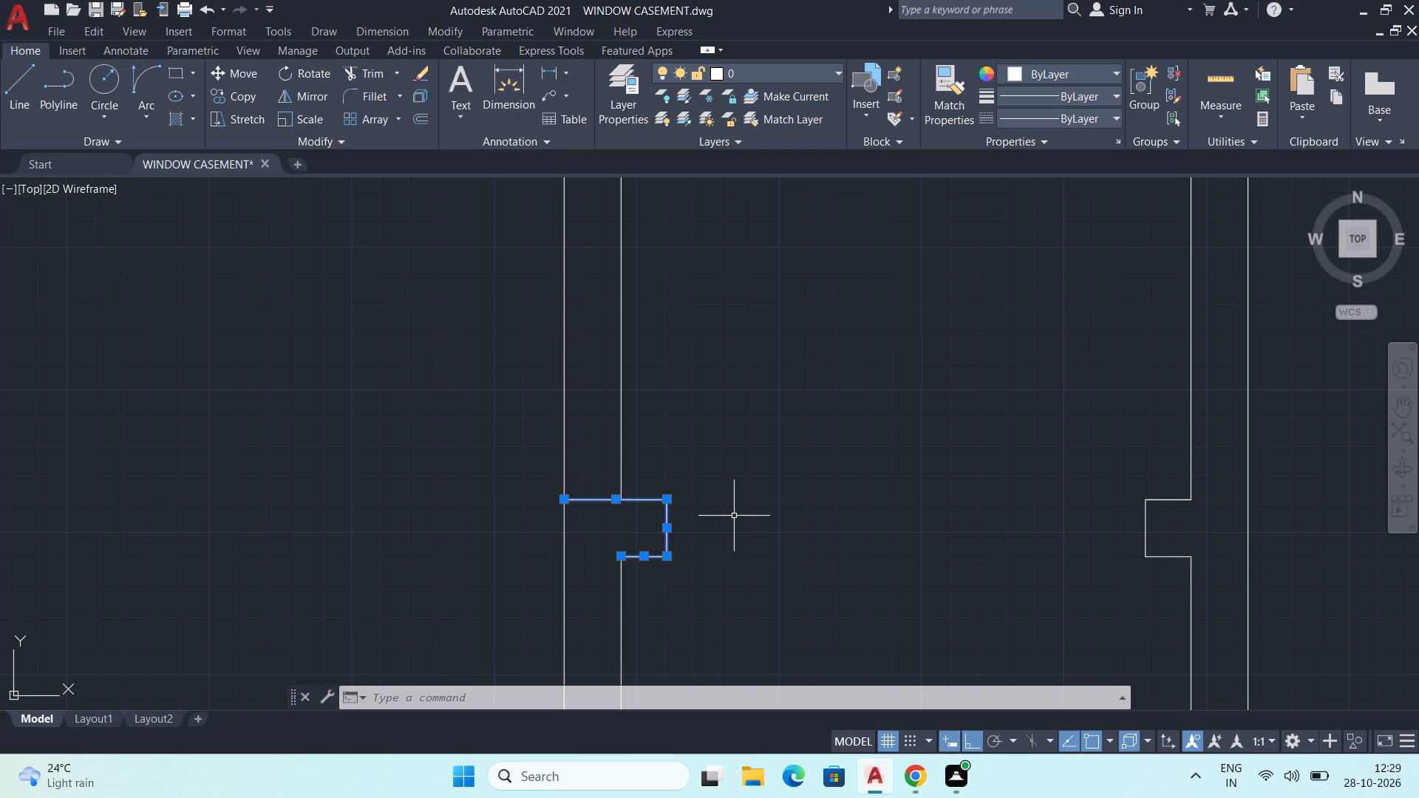
{"action": "key", "text": "c"}
{"action": "key", "text": "o"}
{"action": "key", "text": "Return"}
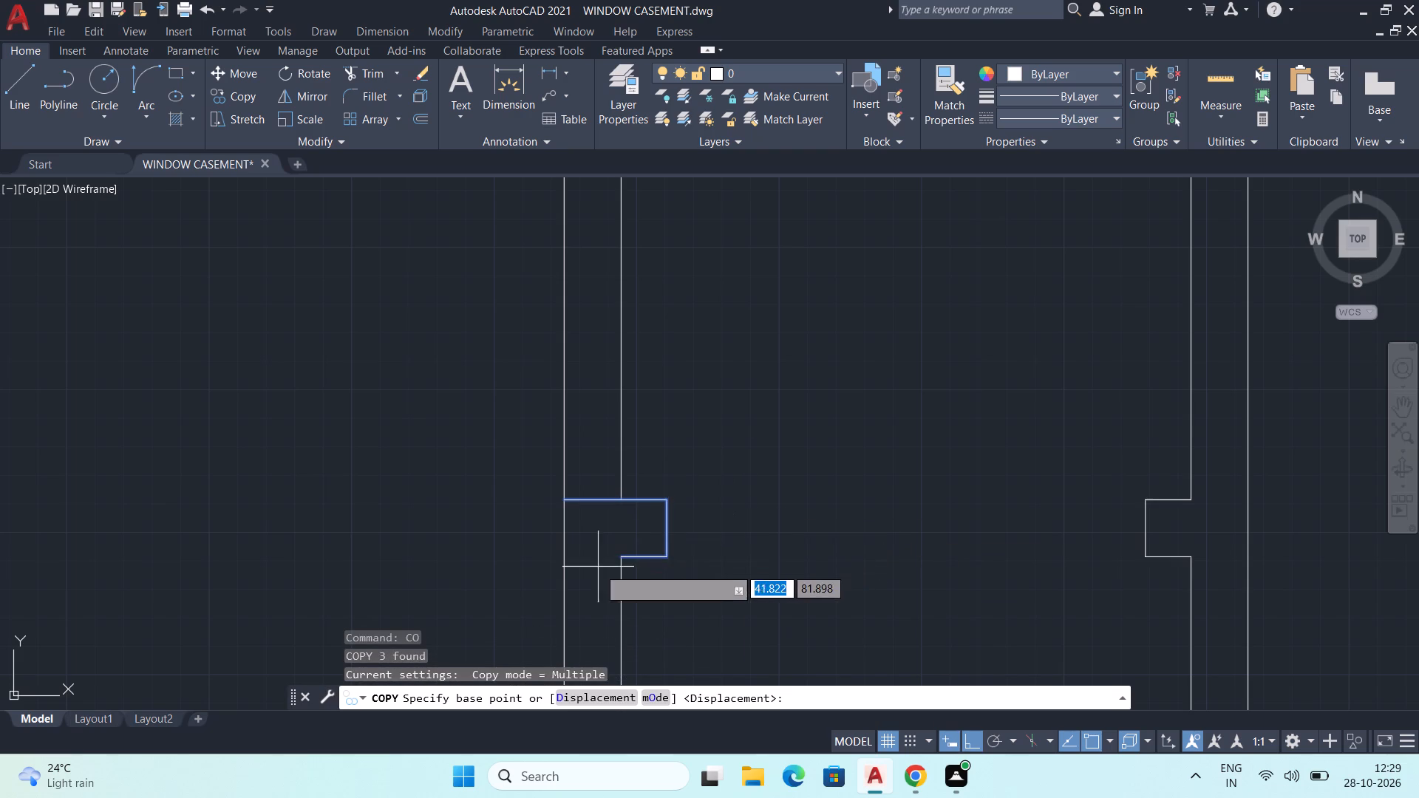
{"action": "left_click_drag", "start_coordinate": [624, 561], "coordinate": [624, 553]}
{"action": "middle_click_drag", "start_coordinate": [630, 272], "coordinate": [633, 335]}
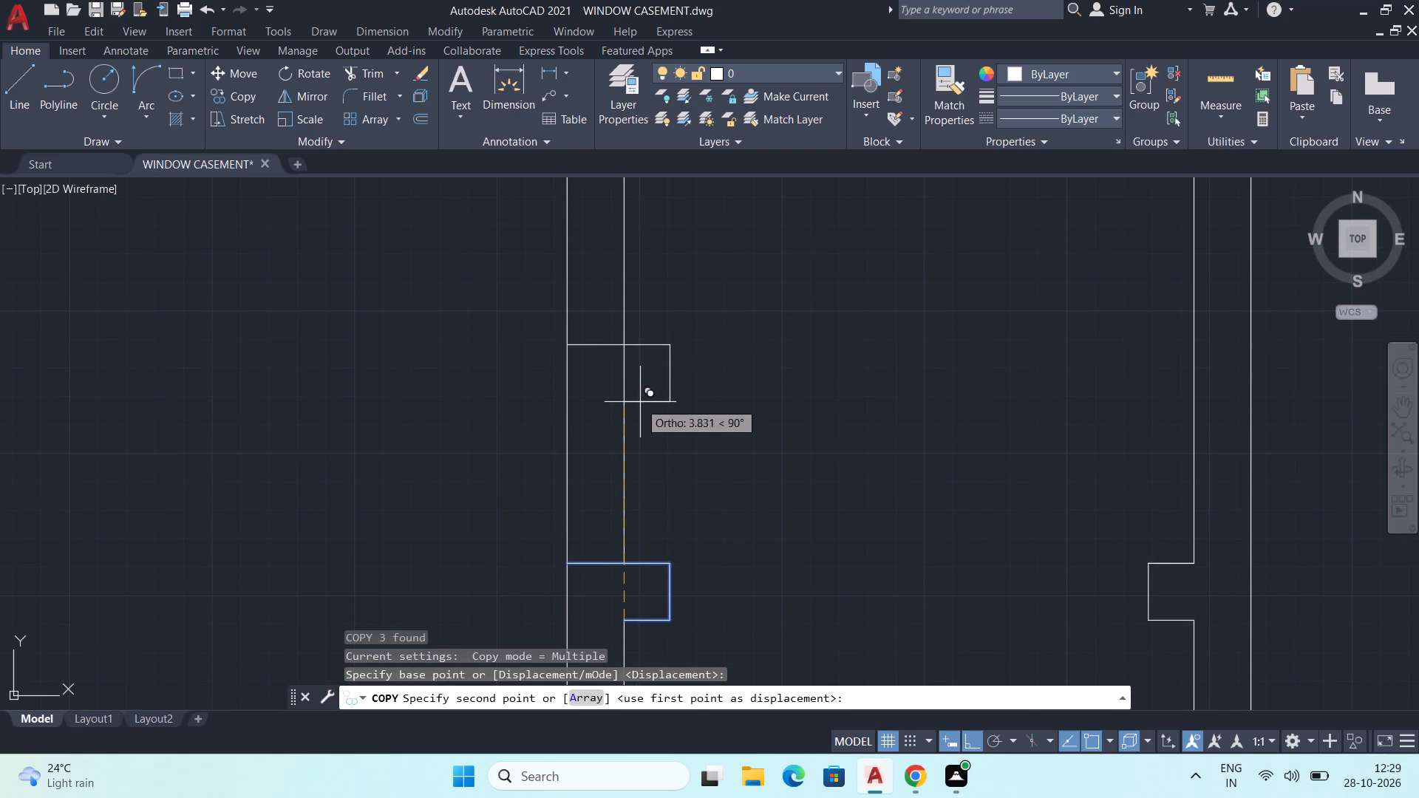
{"action": "key", "text": "3"}
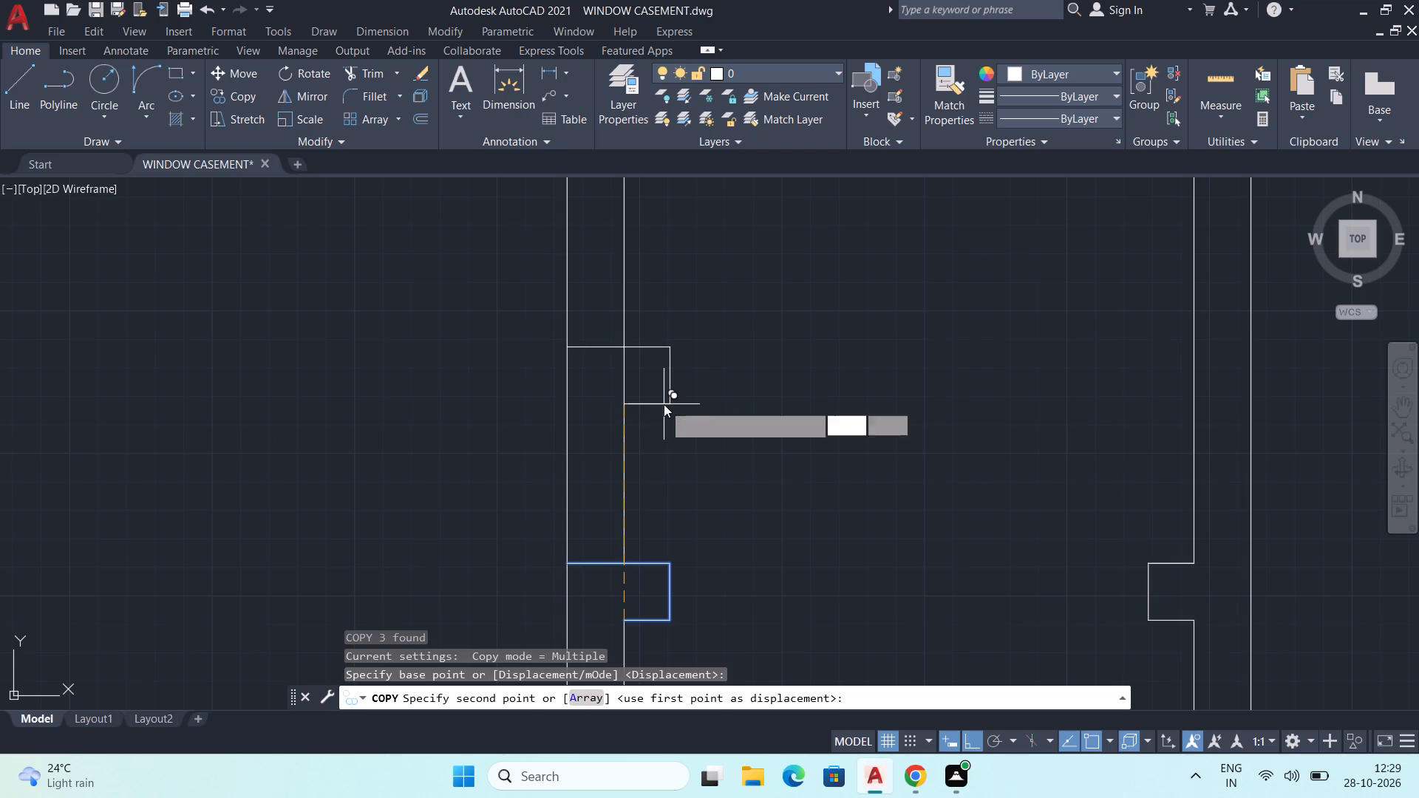
{"action": "key", "text": "Return"}
{"action": "scroll", "coordinate": [729, 381], "scroll_direction": "down", "scroll_amount": 2}
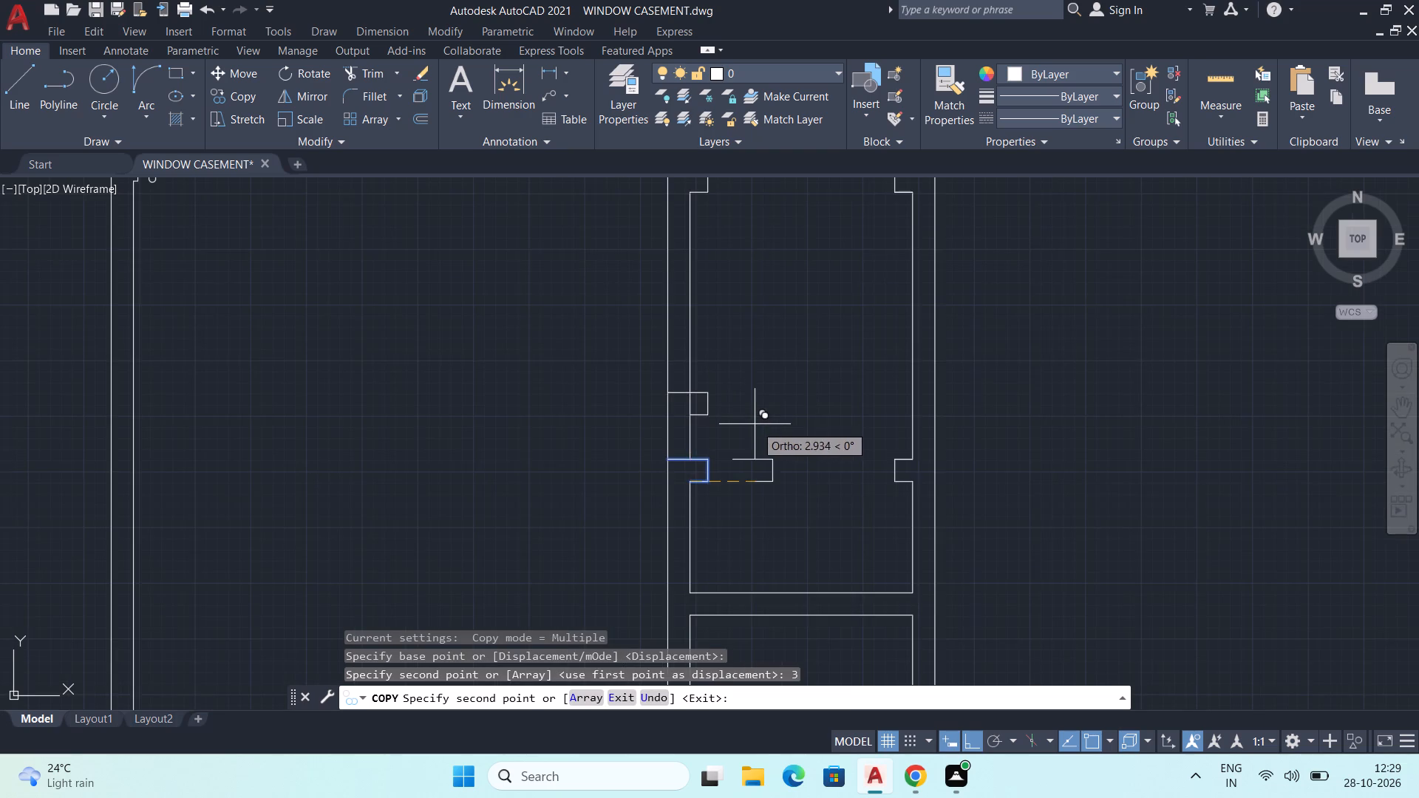
{"action": "middle_click_drag", "start_coordinate": [758, 425], "coordinate": [725, 482]}
{"action": "key", "text": "Escape"}
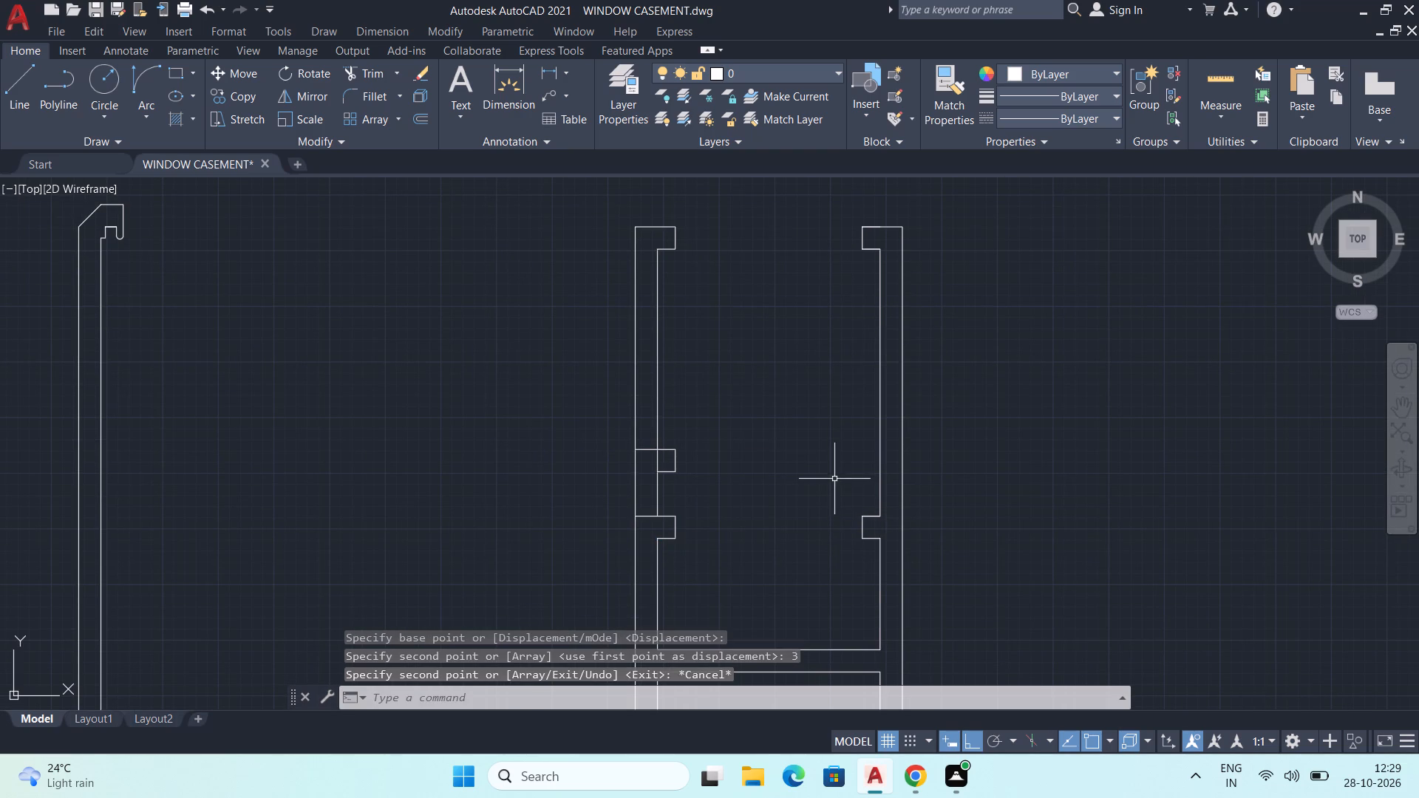
Copy the third wall's lower lip 3 mm straight up from its bottom corner on the wall's inner face.
{"action": "left_click", "coordinate": [834, 479]}
{"action": "left_click", "coordinate": [962, 596]}
{"action": "key", "text": "c"}
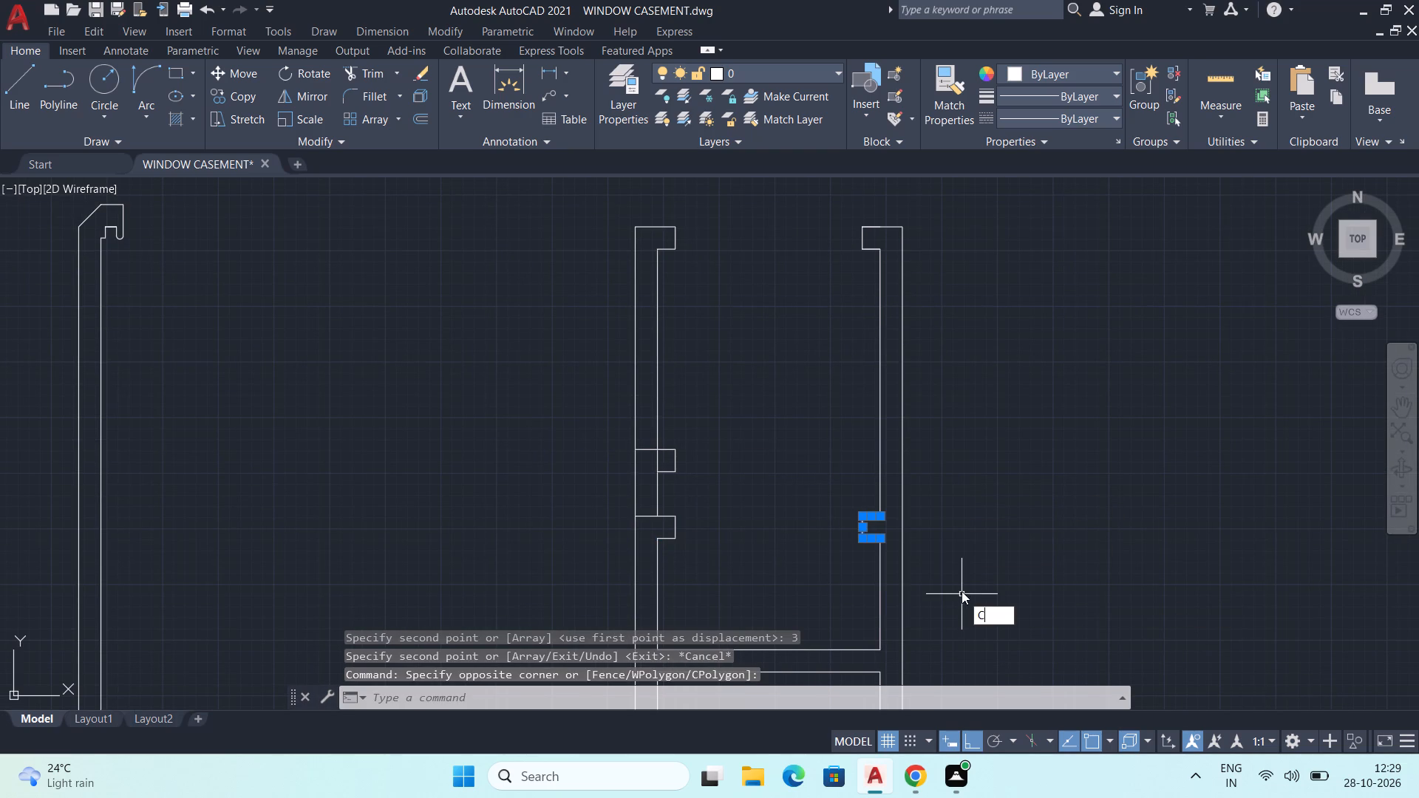
{"action": "key", "text": "o"}
{"action": "key", "text": "Return"}
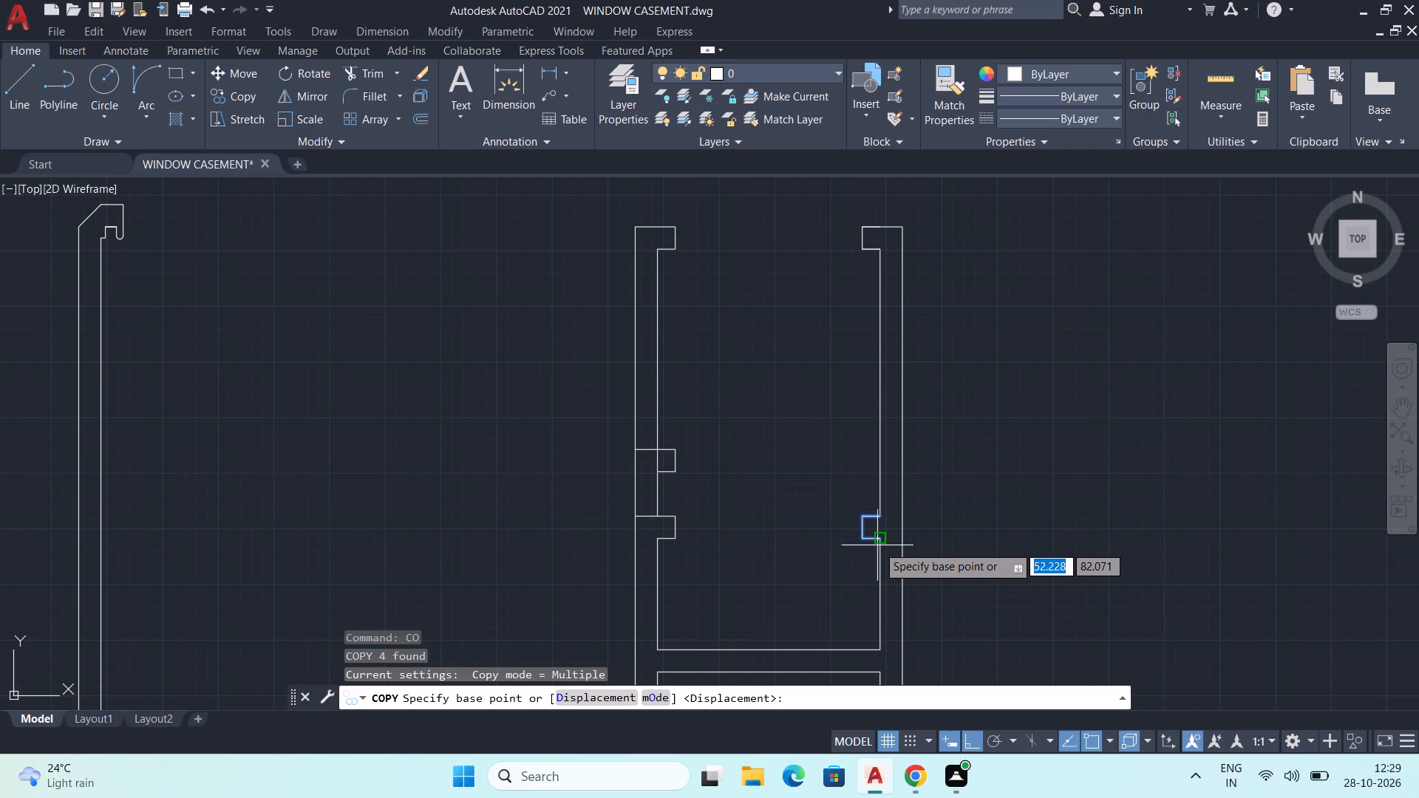
{"action": "scroll", "coordinate": [877, 542], "scroll_direction": "up", "scroll_amount": 2}
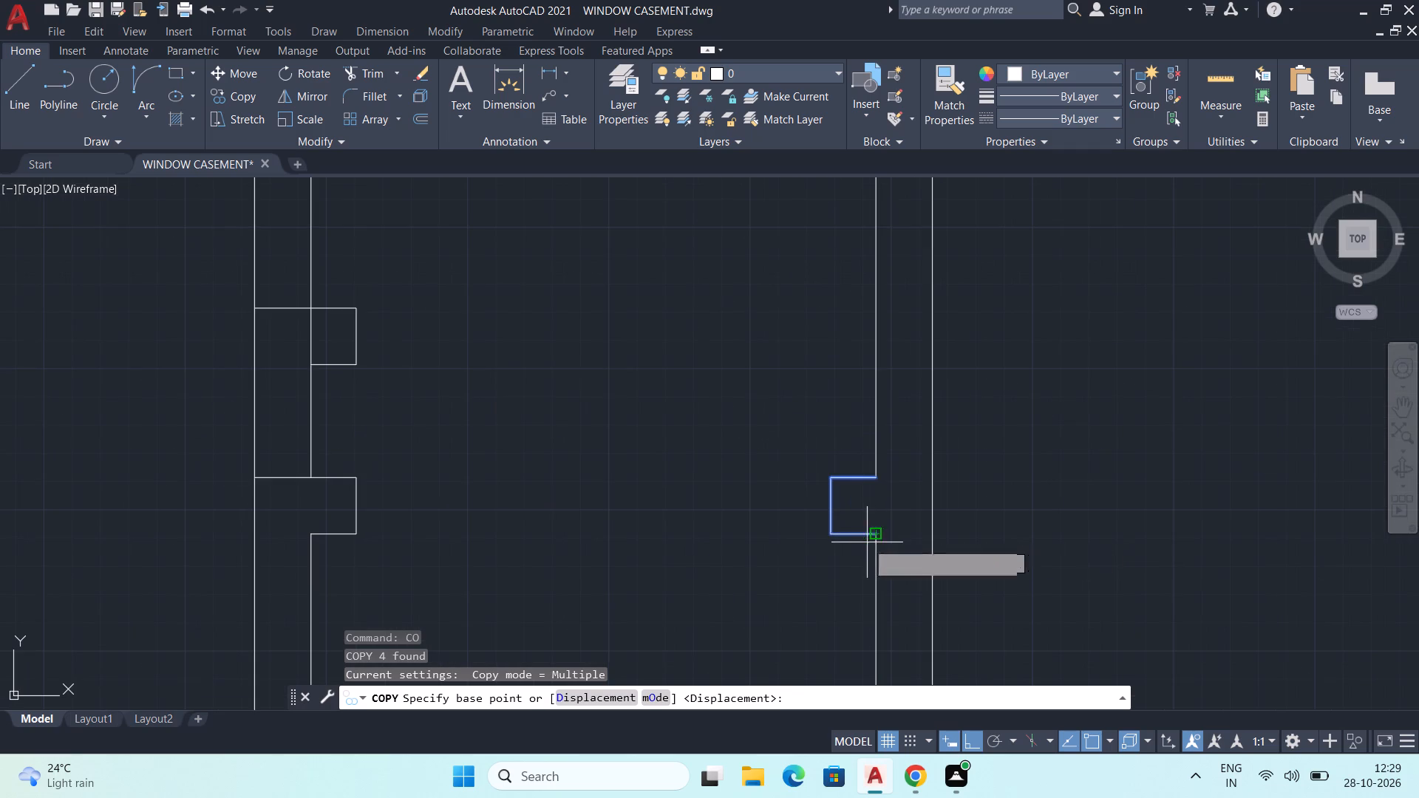
{"action": "left_click", "coordinate": [877, 536]}
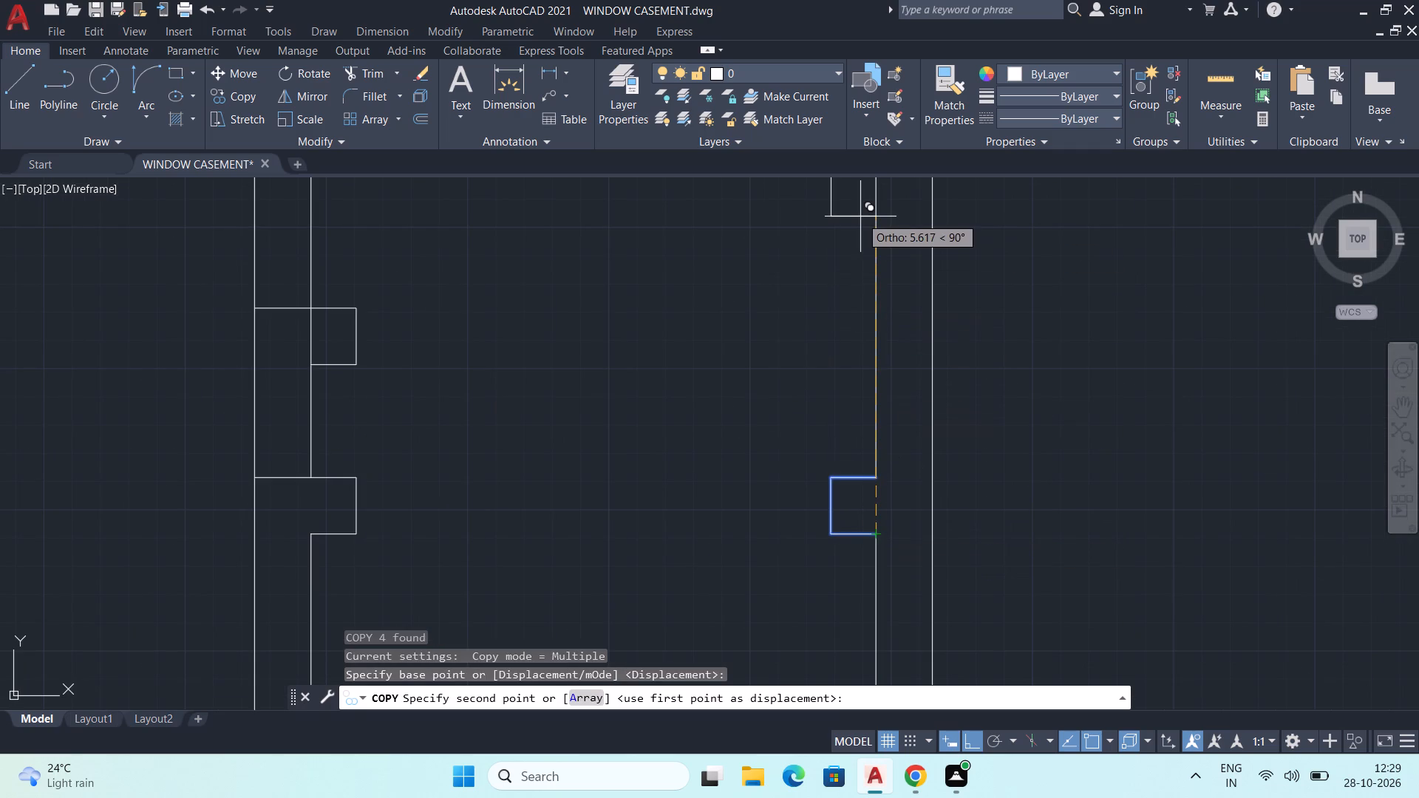
{"action": "key", "text": "3"}
{"action": "key", "text": "Return"}
{"action": "scroll", "coordinate": [865, 216], "scroll_direction": "down", "scroll_amount": 2}
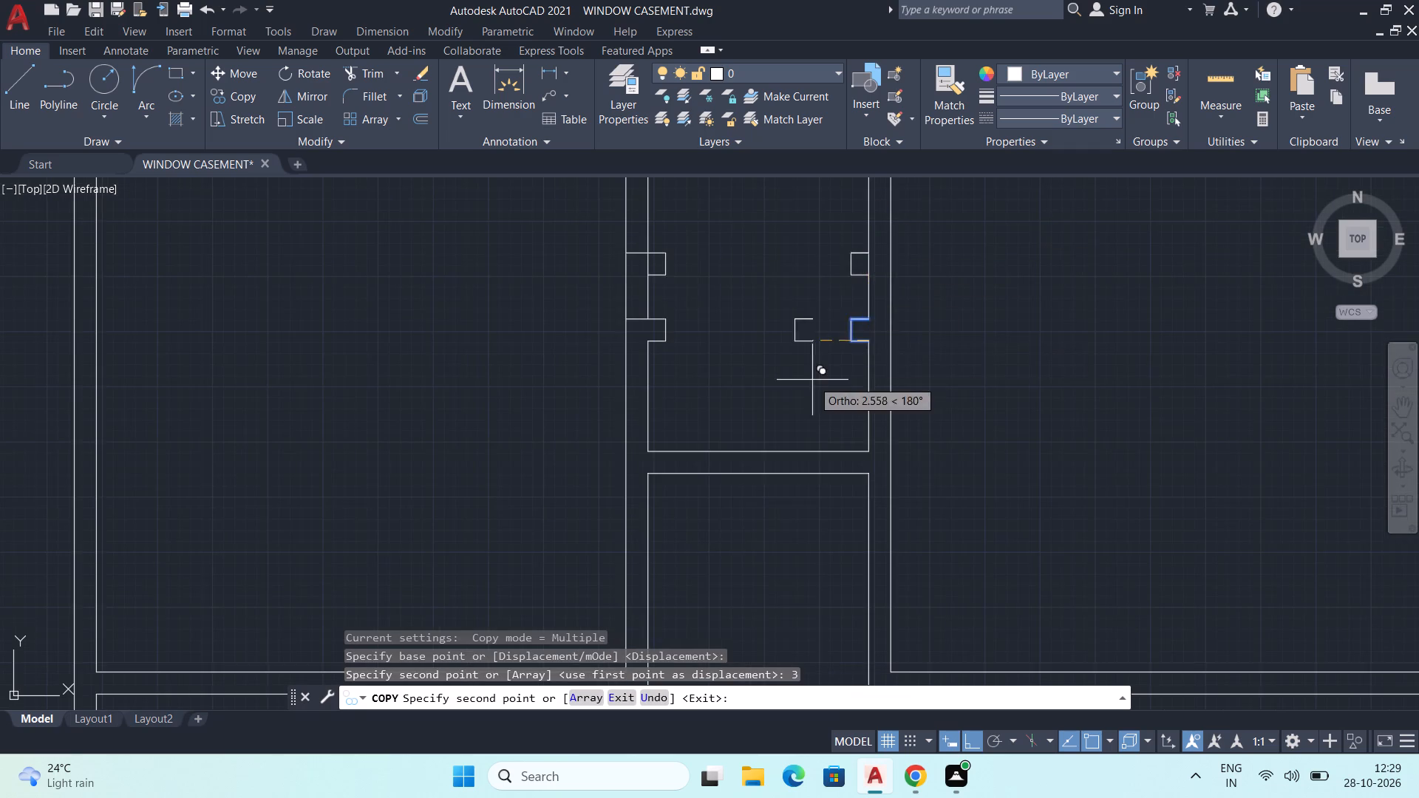
{"action": "middle_click_drag", "start_coordinate": [795, 384], "coordinate": [811, 365]}
{"action": "scroll", "coordinate": [831, 355], "scroll_direction": "down", "scroll_amount": 2}
{"action": "middle_click_drag", "start_coordinate": [925, 354], "coordinate": [776, 379]}
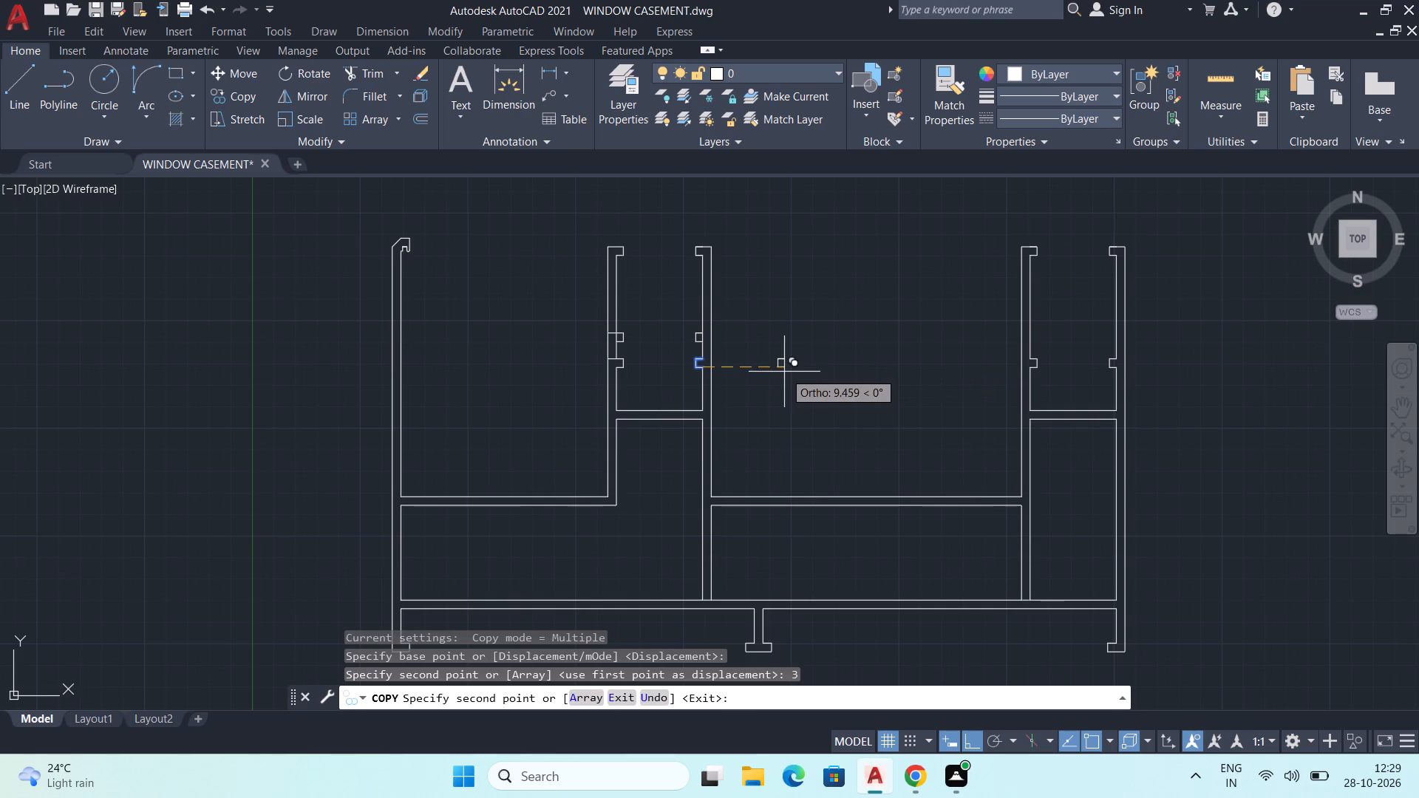
{"action": "key", "text": "Escape"}
Copy the fourth wall's lower lip 3 mm straight up from its bottom corner on the wall's inner face.
{"action": "middle_click_drag", "start_coordinate": [777, 369], "coordinate": [732, 420]}
{"action": "scroll", "coordinate": [1001, 412], "scroll_direction": "up", "scroll_amount": 3}
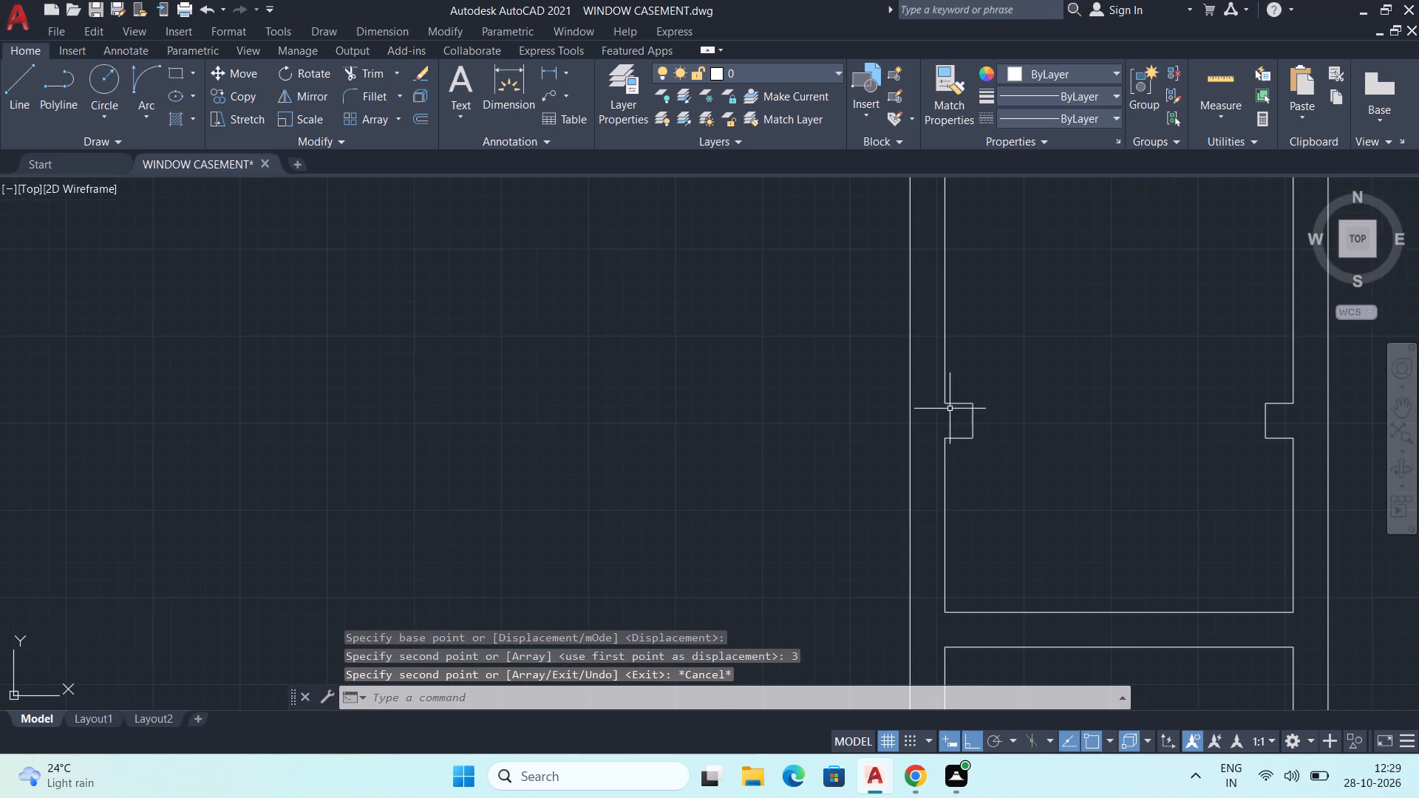
{"action": "left_click", "coordinate": [927, 371]}
{"action": "left_click", "coordinate": [995, 483]}
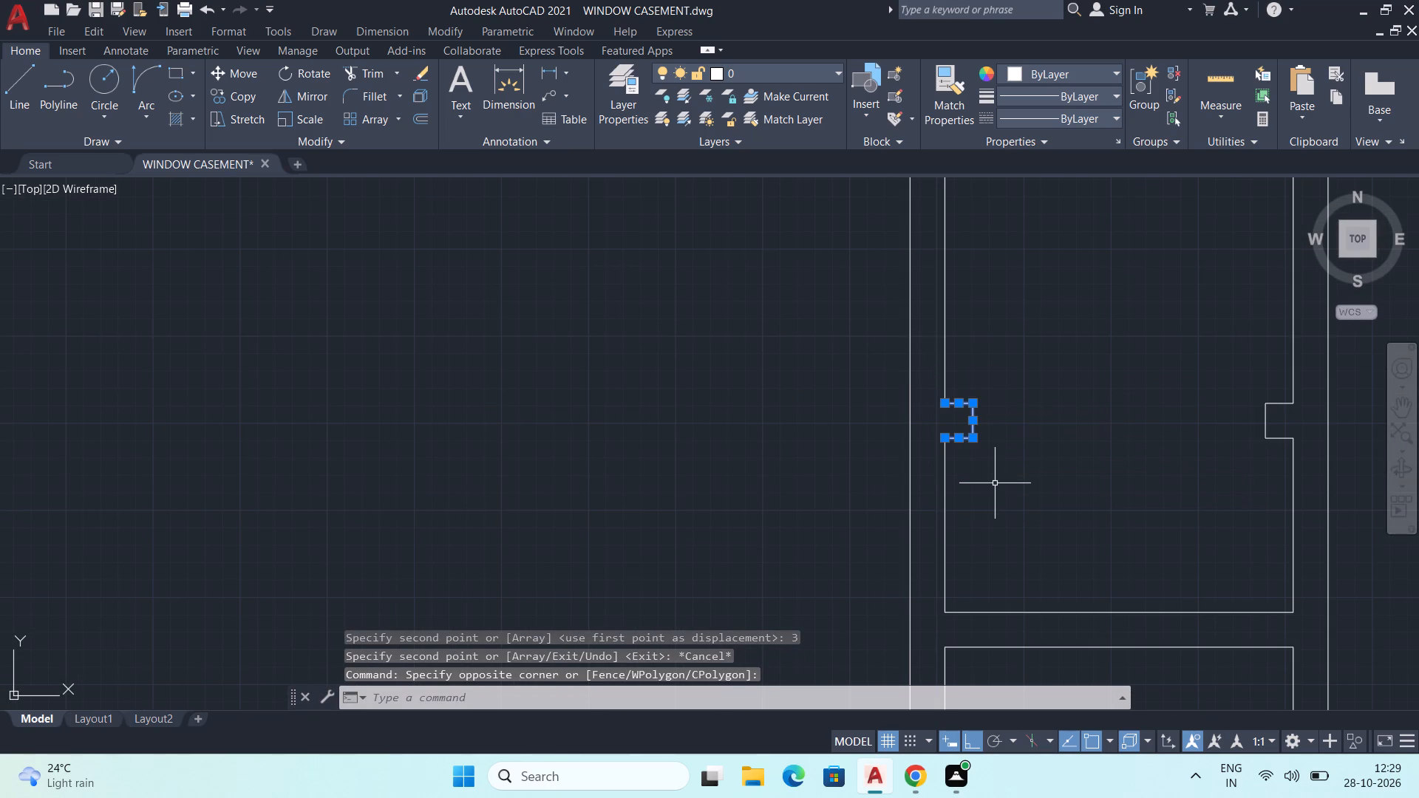
{"action": "key", "text": "c"}
{"action": "key", "text": "o"}
{"action": "key", "text": "Return"}
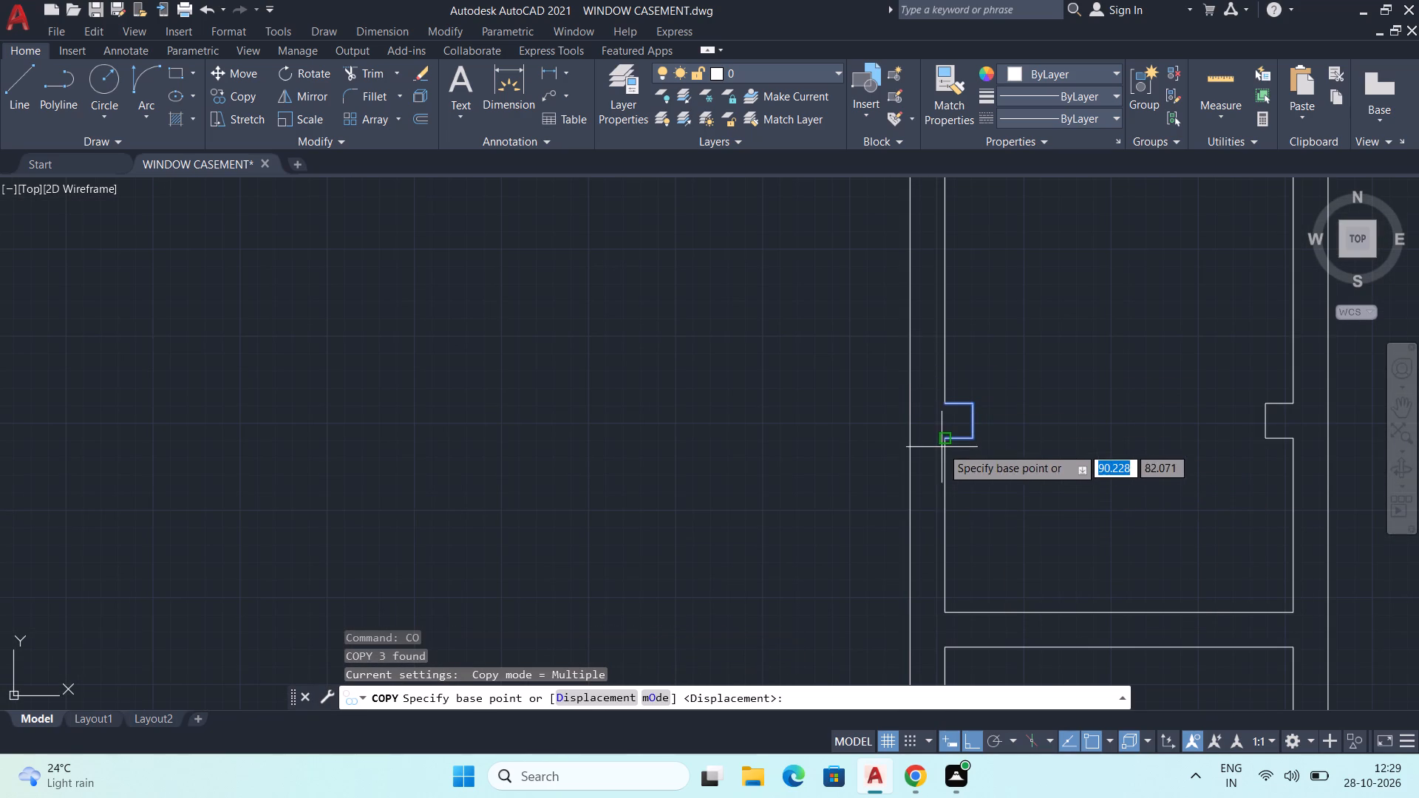
{"action": "left_click", "coordinate": [944, 442]}
{"action": "middle_click_drag", "start_coordinate": [962, 236], "coordinate": [939, 361]}
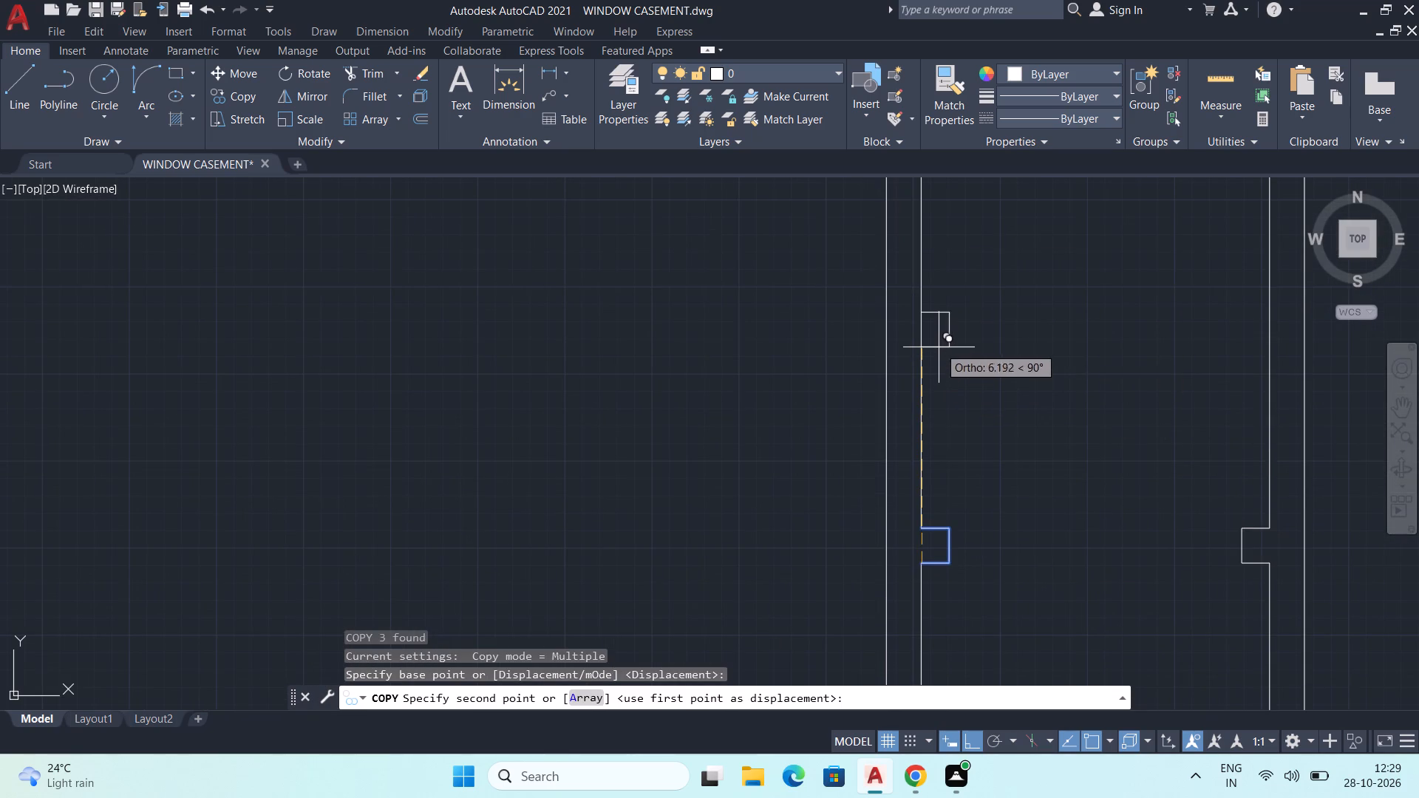
{"action": "key", "text": "3"}
{"action": "key", "text": "Return"}
{"action": "middle_click_drag", "start_coordinate": [982, 365], "coordinate": [916, 353]}
{"action": "key", "text": "space"}
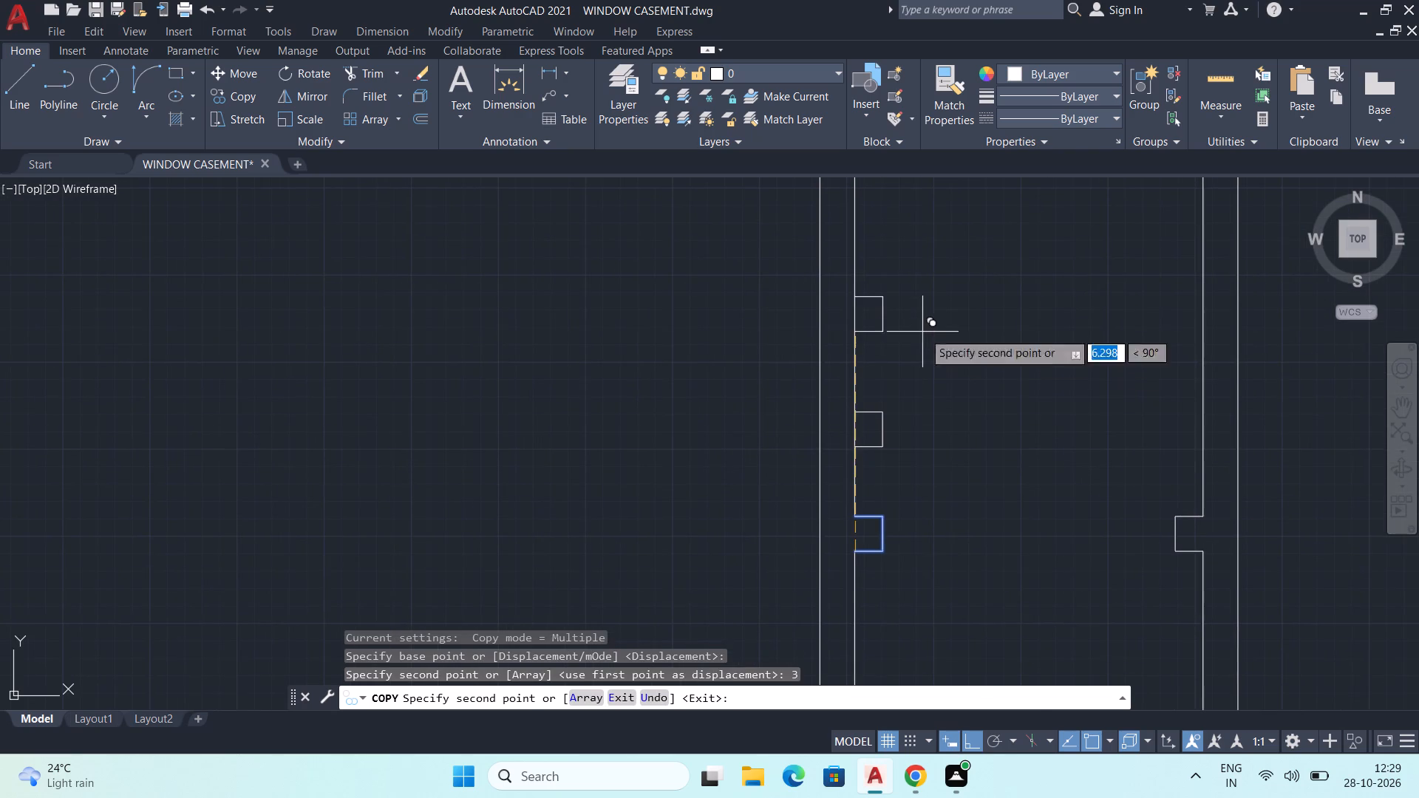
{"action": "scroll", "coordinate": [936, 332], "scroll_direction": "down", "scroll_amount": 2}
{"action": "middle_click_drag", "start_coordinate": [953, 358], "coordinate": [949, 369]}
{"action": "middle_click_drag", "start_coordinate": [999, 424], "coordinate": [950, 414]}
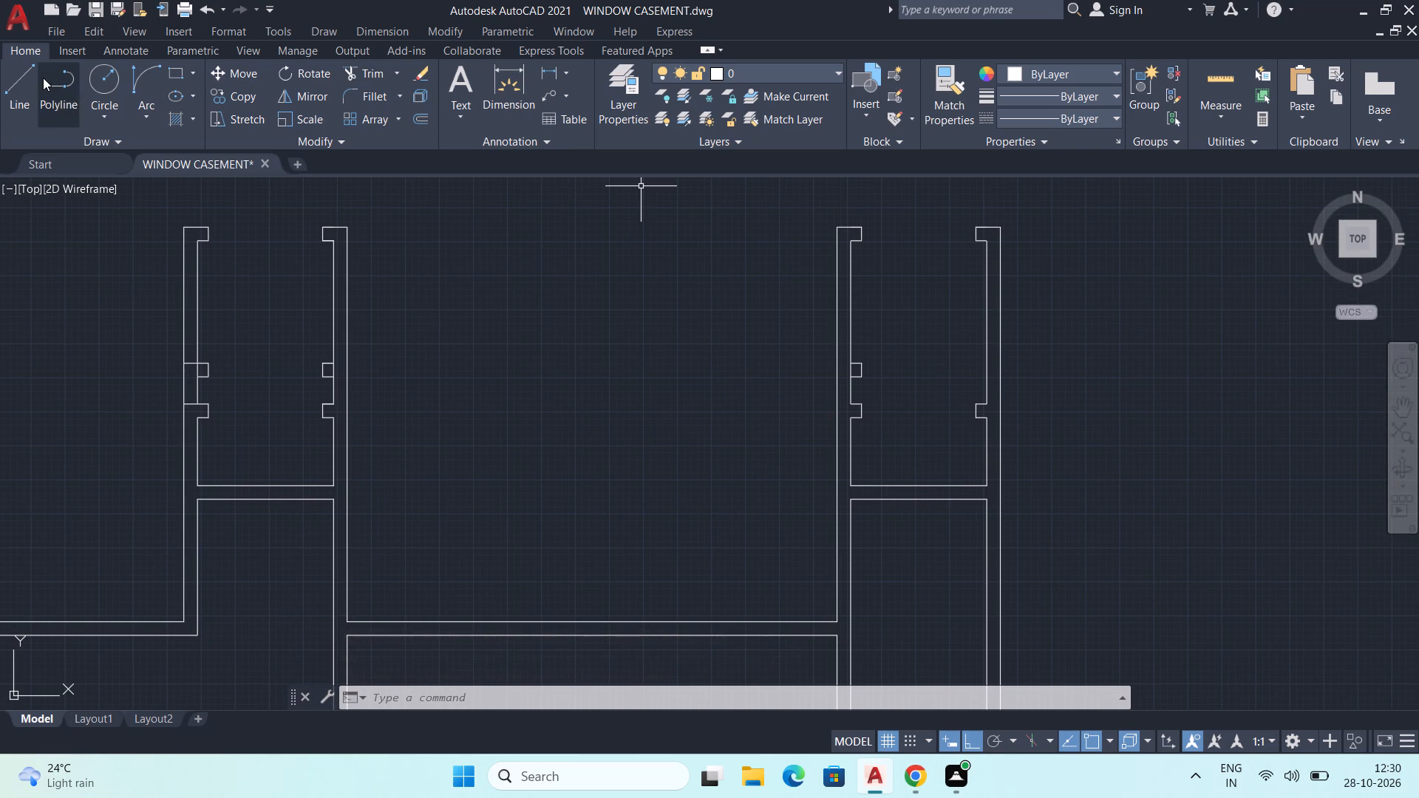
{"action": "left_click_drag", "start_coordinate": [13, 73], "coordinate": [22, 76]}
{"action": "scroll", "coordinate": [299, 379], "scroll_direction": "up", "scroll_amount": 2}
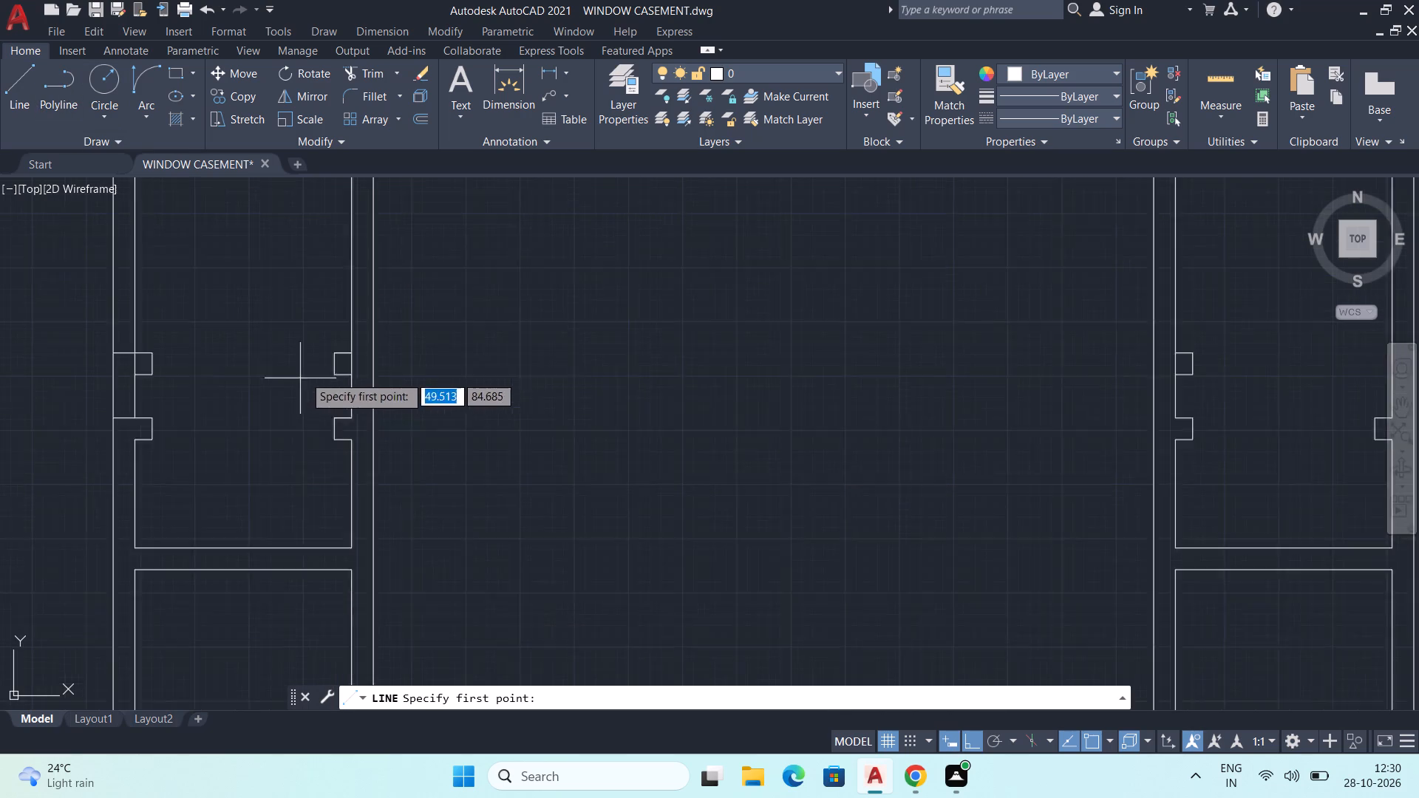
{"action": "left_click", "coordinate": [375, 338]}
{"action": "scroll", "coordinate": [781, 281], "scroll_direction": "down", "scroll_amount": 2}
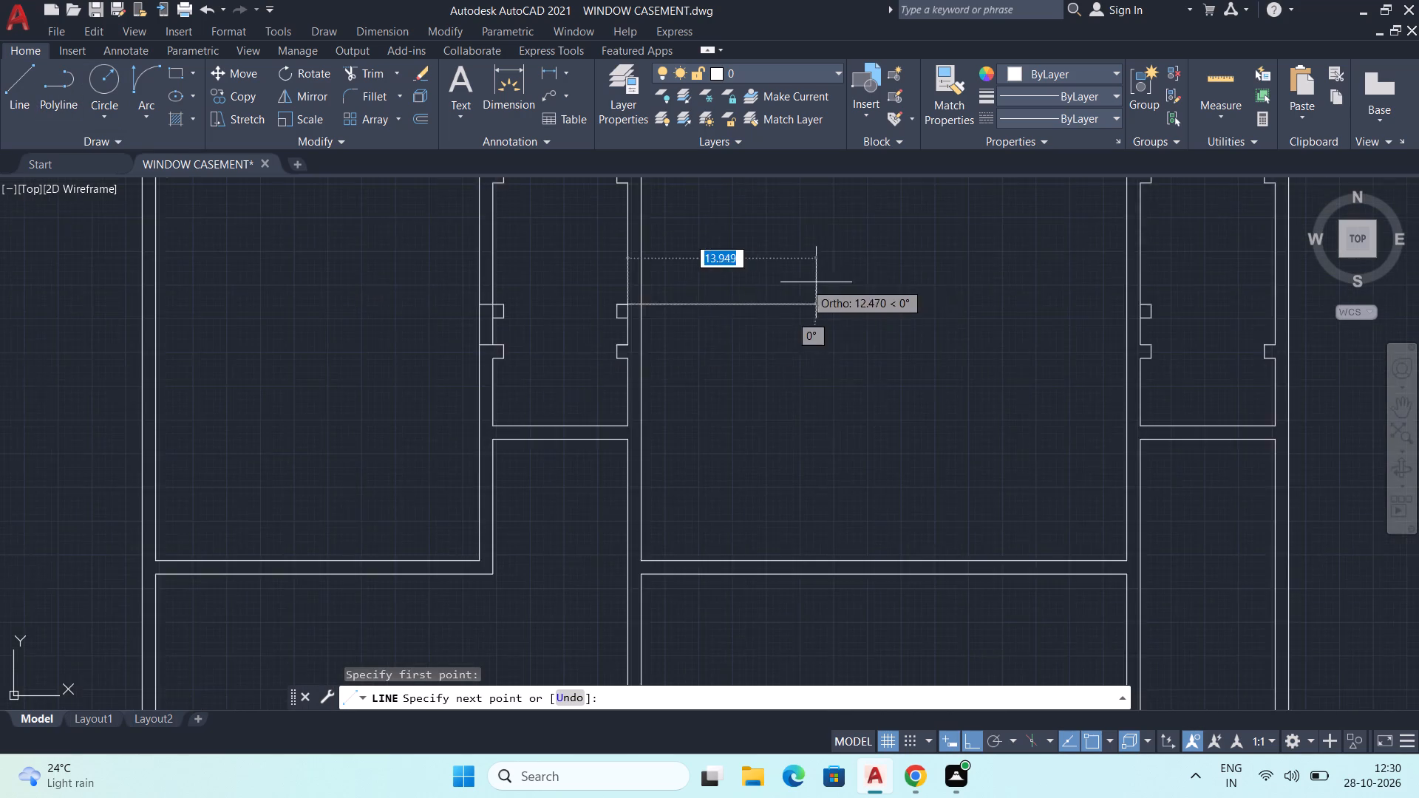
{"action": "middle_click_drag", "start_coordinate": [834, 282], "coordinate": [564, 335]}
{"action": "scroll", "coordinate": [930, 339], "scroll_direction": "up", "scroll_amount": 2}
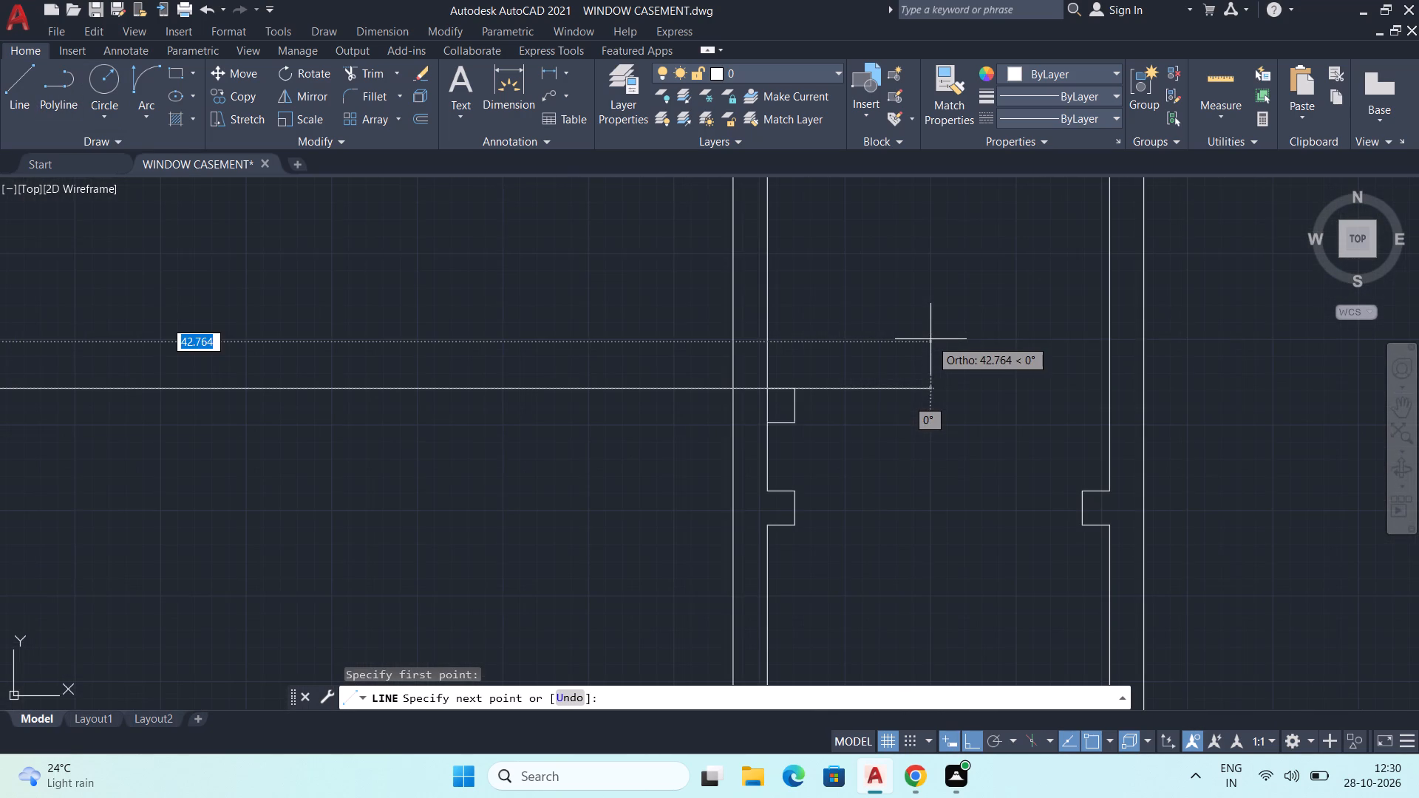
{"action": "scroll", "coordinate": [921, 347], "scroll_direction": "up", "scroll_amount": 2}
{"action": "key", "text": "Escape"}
Copy the fifth wall's lower lip 3 mm straight up from its bottom corner on the wall's inner face.
{"action": "scroll", "coordinate": [921, 347], "scroll_direction": "down", "scroll_amount": 3}
{"action": "middle_click_drag", "start_coordinate": [936, 381], "coordinate": [858, 316]}
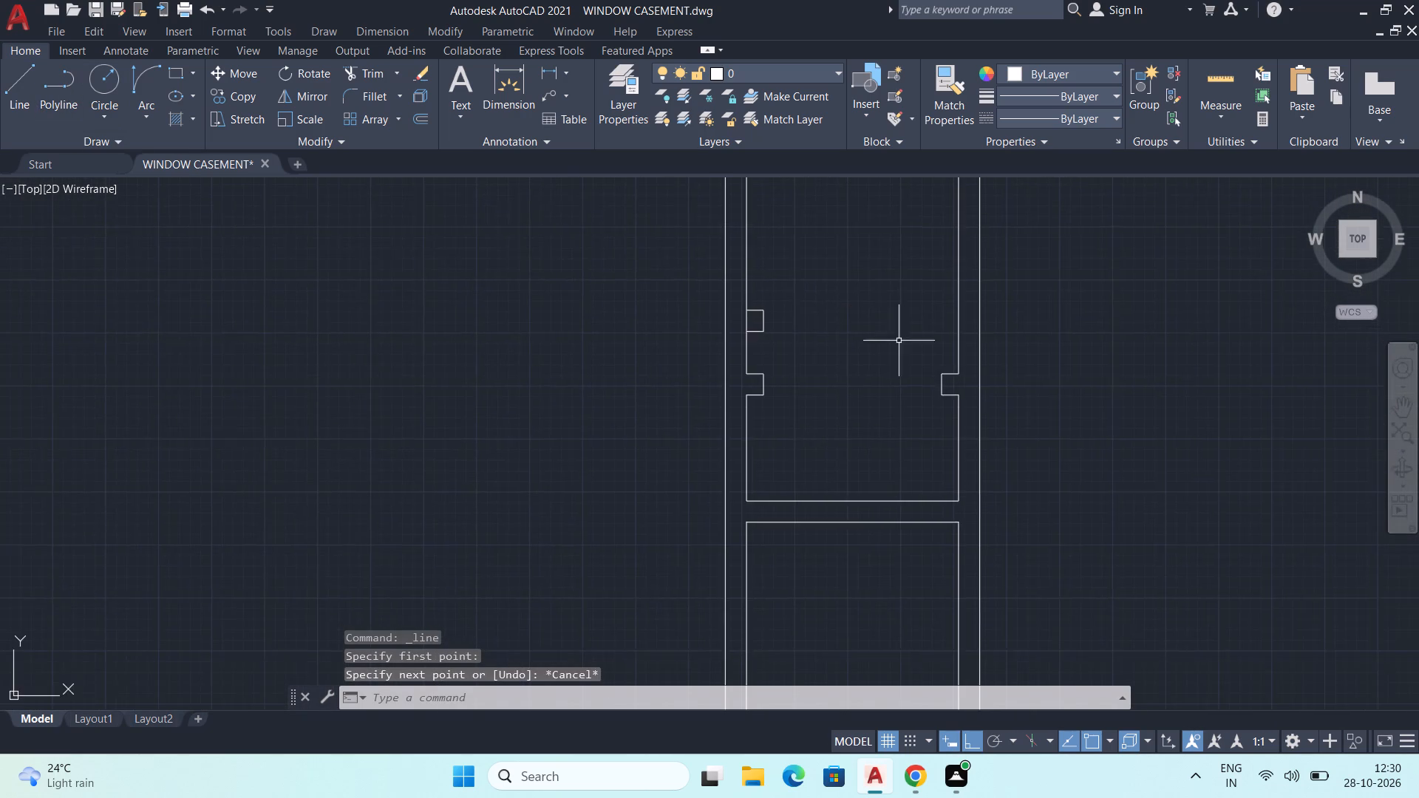
{"action": "scroll", "coordinate": [899, 341], "scroll_direction": "up", "scroll_amount": 2}
{"action": "left_click", "coordinate": [948, 344]}
{"action": "left_click", "coordinate": [1075, 519]}
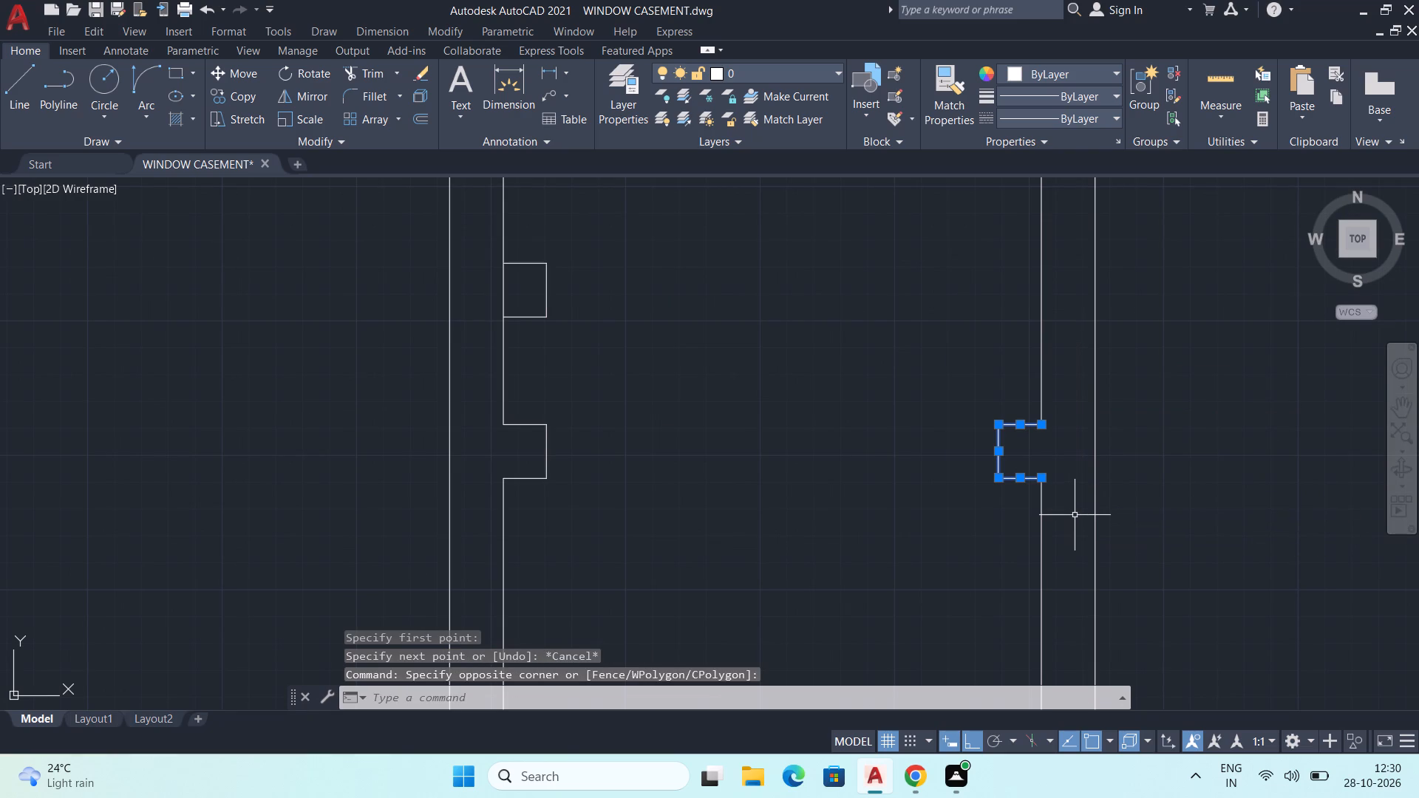
{"action": "key", "text": "c"}
{"action": "key", "text": "o"}
{"action": "key", "text": "Return"}
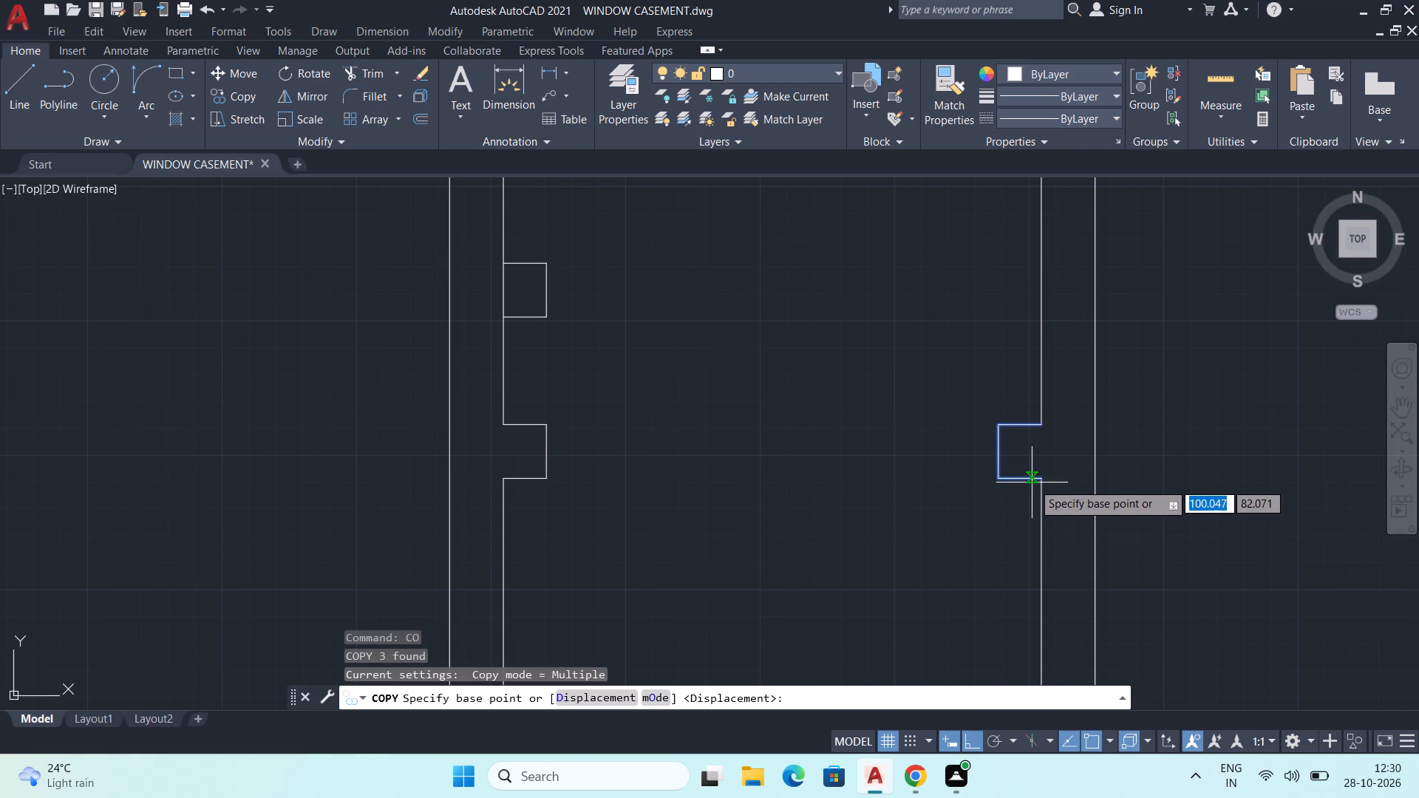
{"action": "left_click", "coordinate": [1040, 482]}
{"action": "key", "text": "3"}
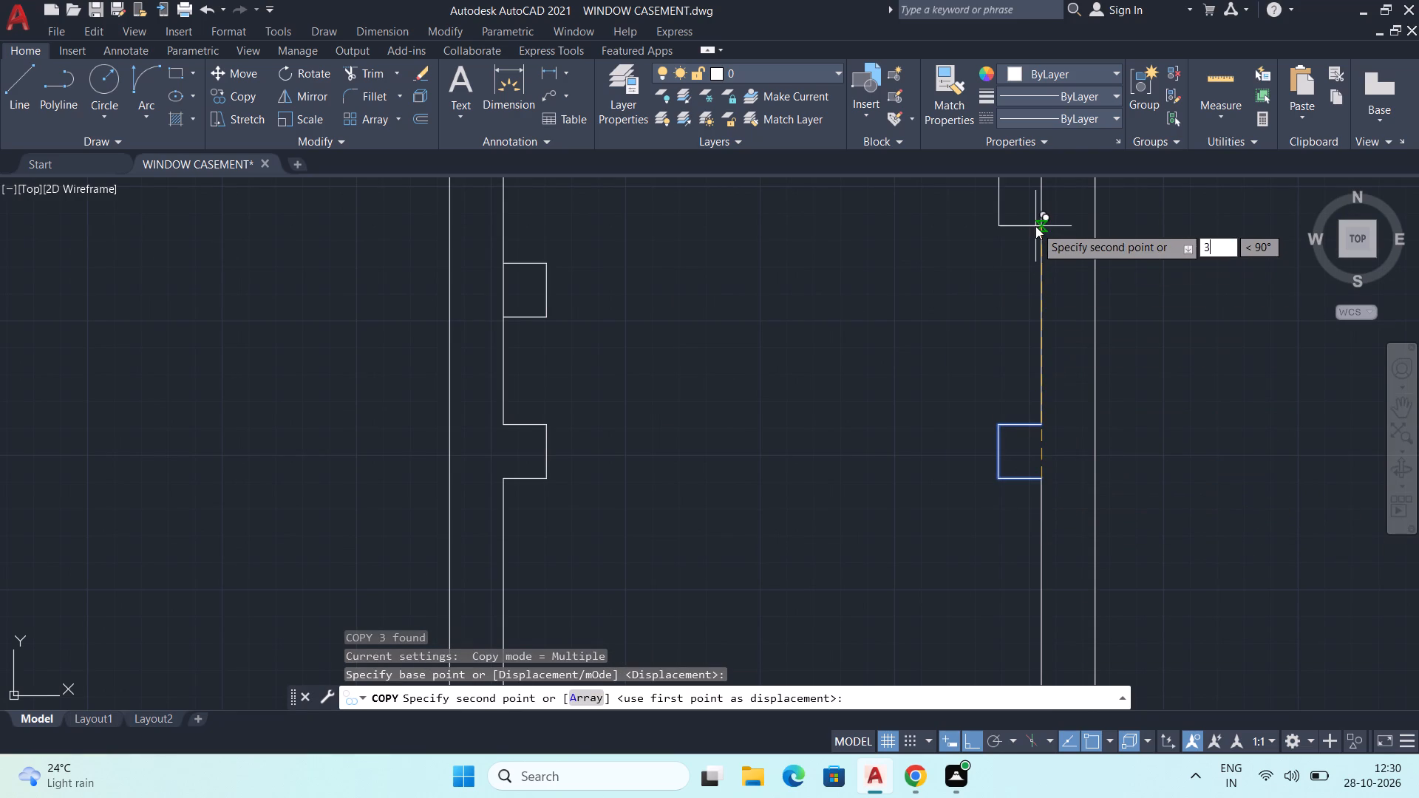
{"action": "key", "text": "Return"}
{"action": "scroll", "coordinate": [1037, 296], "scroll_direction": "down", "scroll_amount": 2}
{"action": "key", "text": "Escape"}
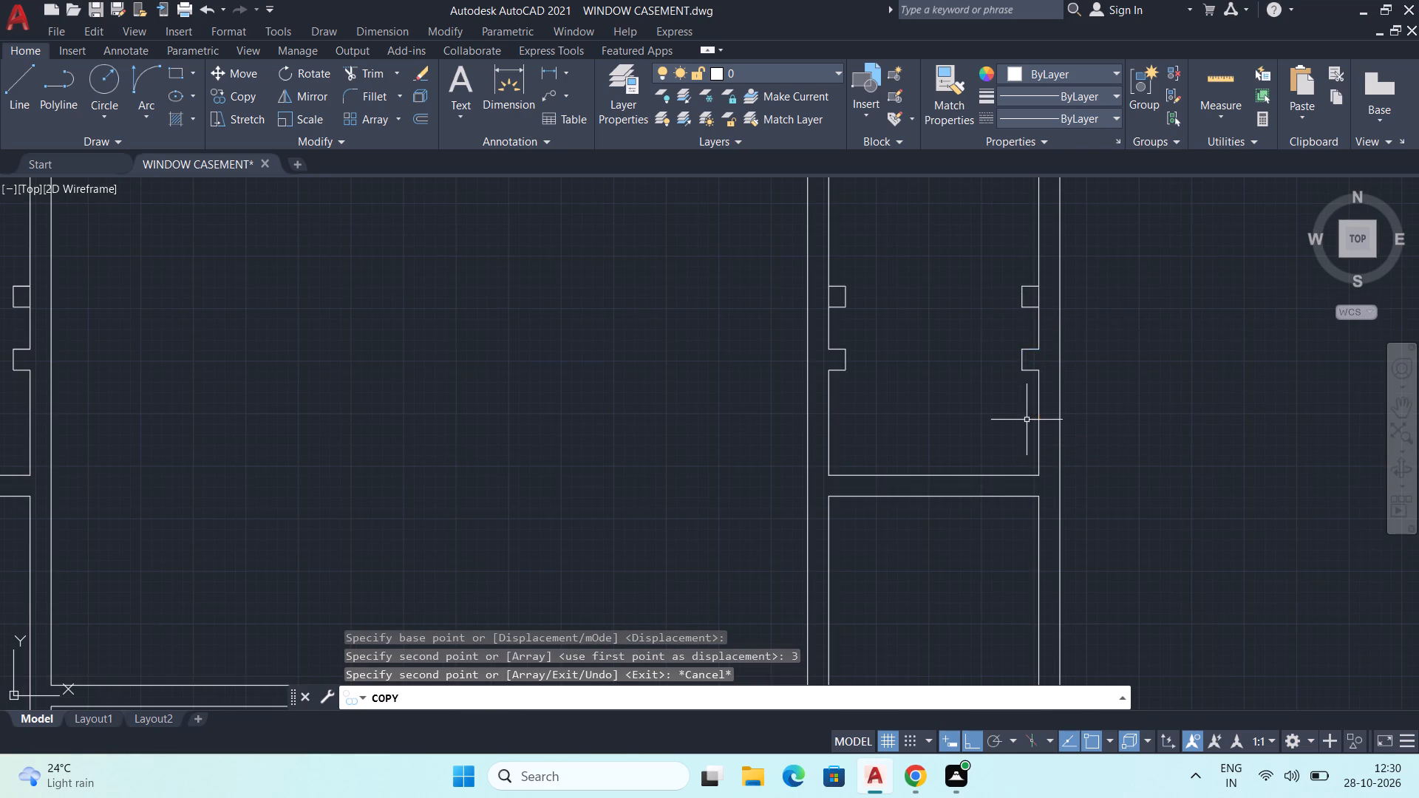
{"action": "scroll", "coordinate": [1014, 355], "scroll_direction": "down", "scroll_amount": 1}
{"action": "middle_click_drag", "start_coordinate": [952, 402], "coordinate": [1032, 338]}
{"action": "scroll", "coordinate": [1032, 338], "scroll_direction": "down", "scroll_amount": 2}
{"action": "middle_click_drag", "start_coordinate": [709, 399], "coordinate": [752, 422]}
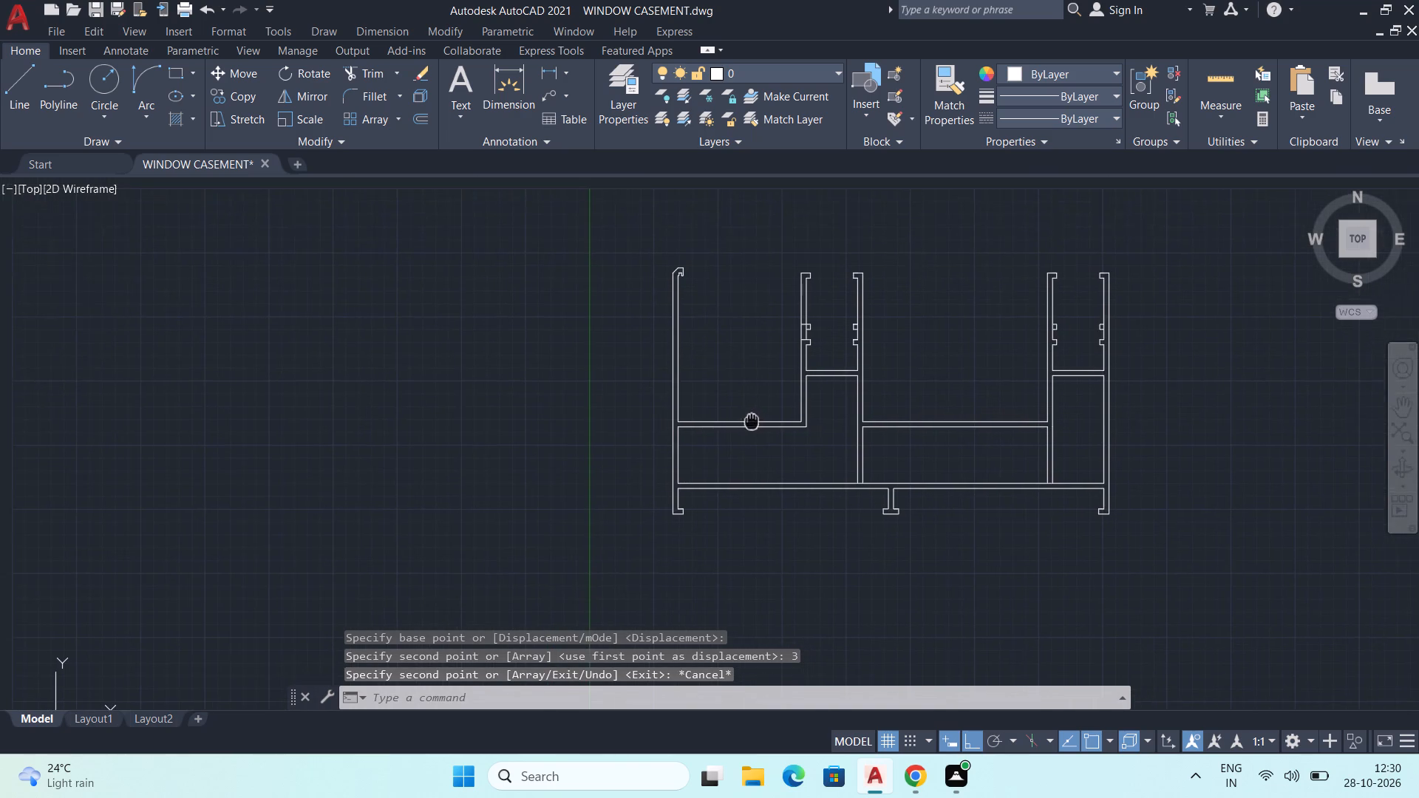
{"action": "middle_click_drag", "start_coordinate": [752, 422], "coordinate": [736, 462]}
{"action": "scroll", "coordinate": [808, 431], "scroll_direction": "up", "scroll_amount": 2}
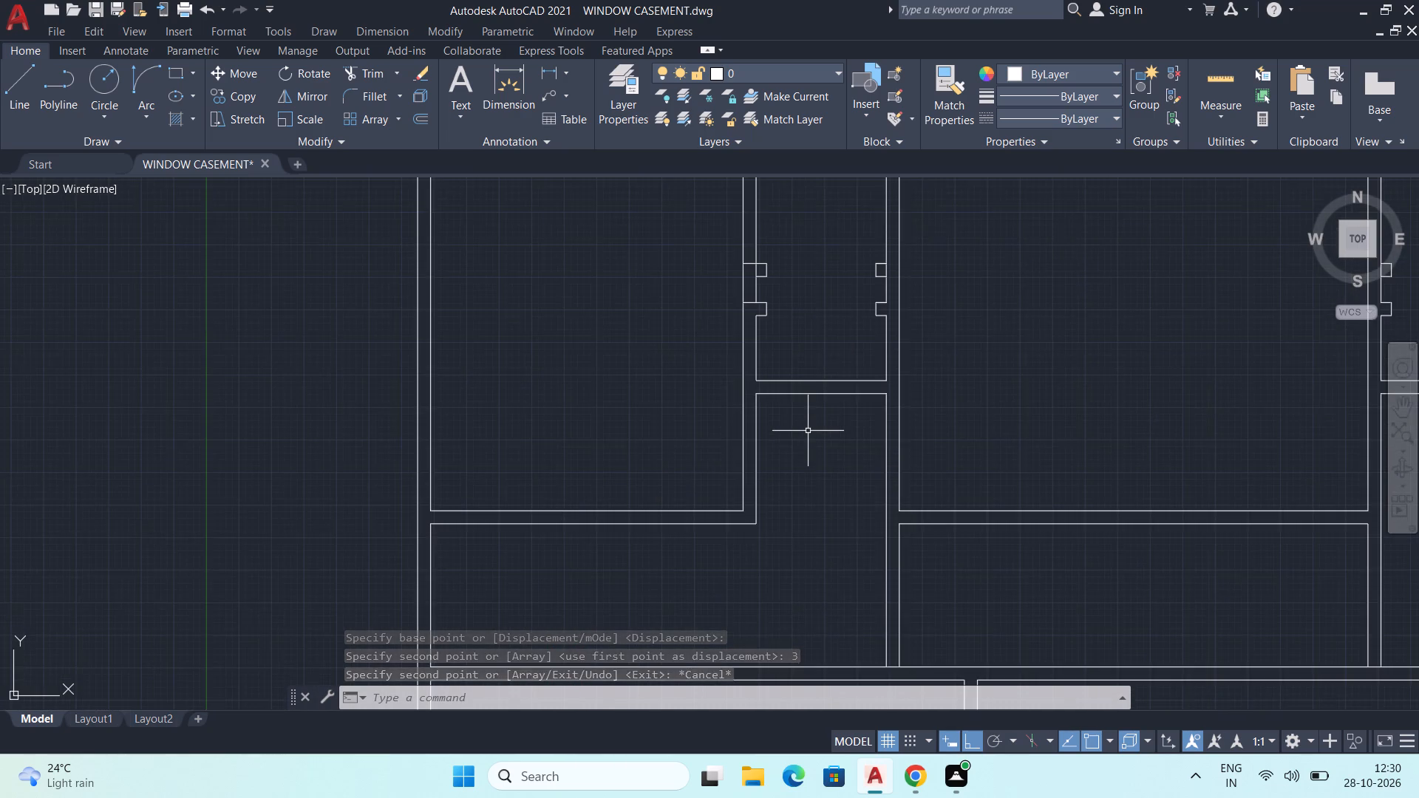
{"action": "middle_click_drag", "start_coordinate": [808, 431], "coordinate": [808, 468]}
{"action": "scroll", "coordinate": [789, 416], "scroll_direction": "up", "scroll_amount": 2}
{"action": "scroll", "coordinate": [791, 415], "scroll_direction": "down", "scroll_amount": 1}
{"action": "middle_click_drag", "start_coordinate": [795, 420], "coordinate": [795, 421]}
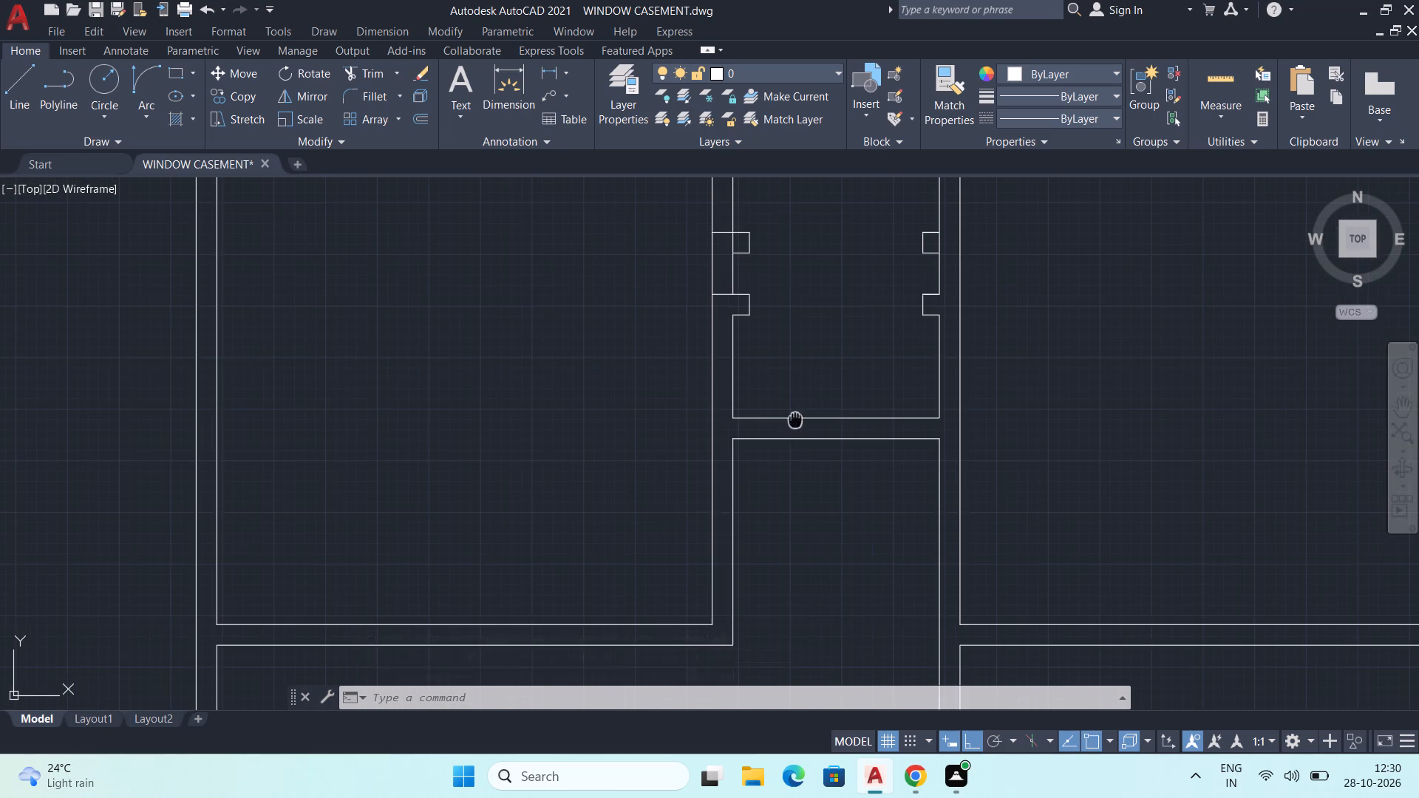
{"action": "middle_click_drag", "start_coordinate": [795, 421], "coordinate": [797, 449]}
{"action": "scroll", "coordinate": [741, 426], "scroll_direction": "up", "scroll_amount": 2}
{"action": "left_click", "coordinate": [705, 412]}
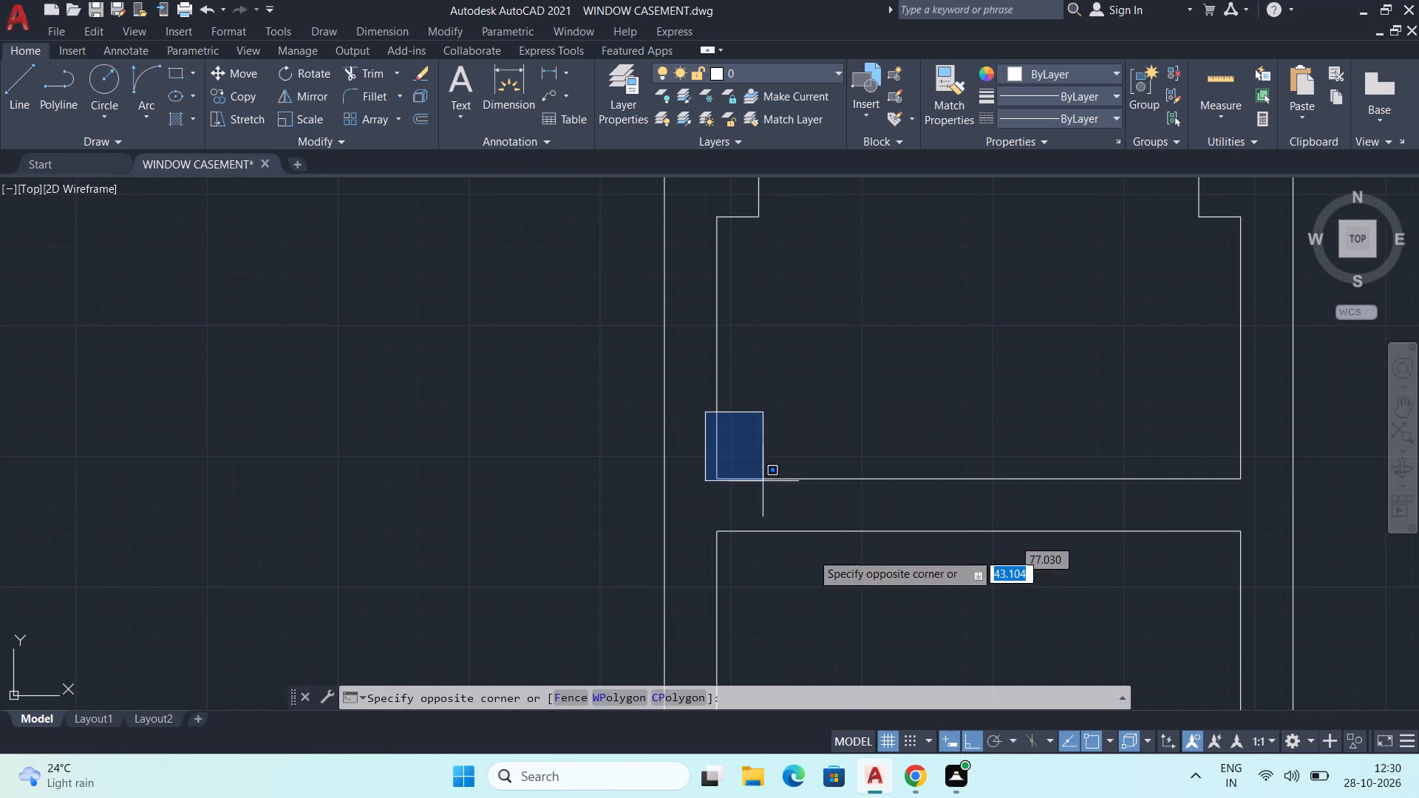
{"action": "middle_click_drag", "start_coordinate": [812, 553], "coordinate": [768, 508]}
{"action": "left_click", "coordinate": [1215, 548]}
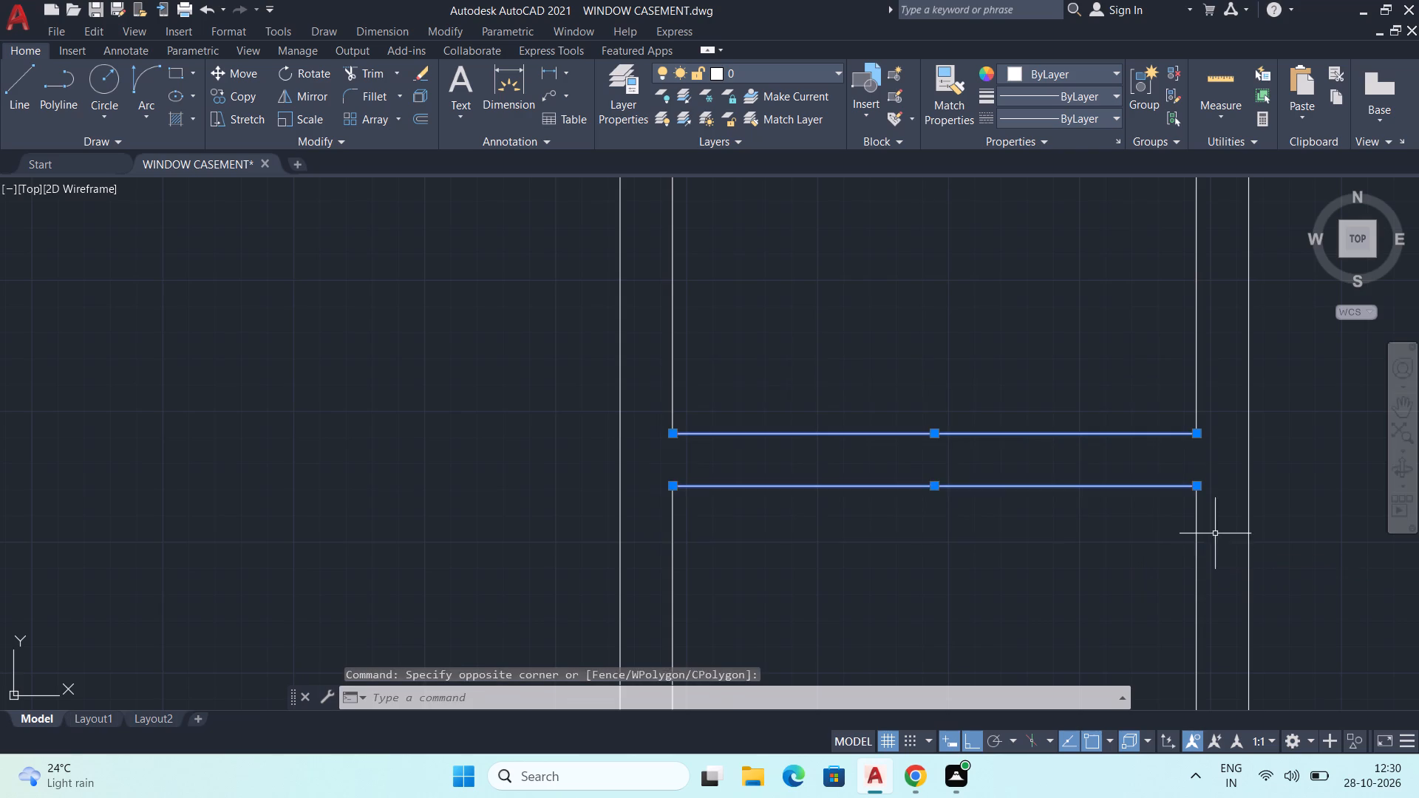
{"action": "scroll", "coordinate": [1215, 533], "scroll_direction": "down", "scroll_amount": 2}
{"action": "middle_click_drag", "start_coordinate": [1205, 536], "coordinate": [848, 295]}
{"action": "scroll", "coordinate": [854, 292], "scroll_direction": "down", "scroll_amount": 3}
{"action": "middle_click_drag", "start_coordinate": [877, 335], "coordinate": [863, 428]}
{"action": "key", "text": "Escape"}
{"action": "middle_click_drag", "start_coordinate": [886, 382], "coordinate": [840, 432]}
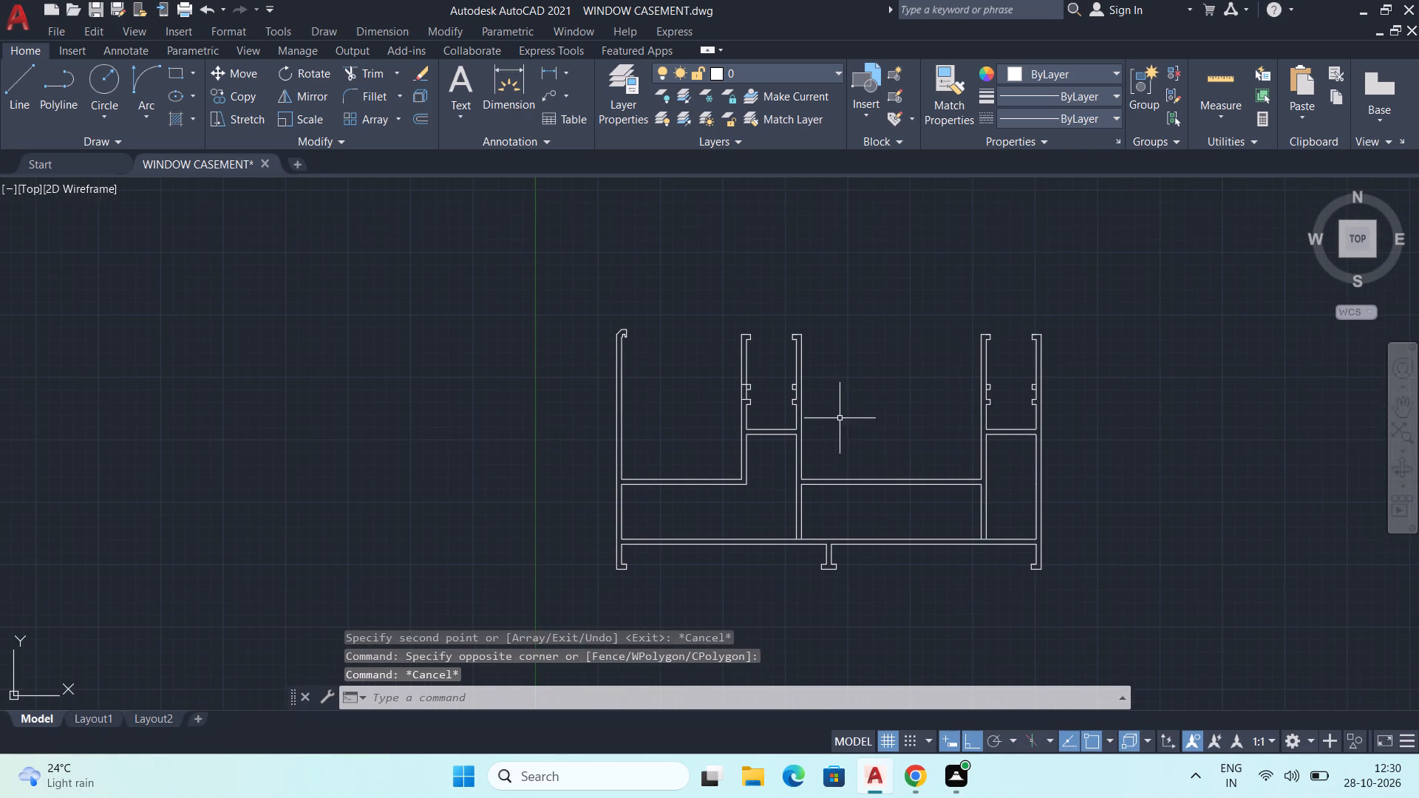
Trim away the second wall's lower lip completely, including its line across the wall thickness.
{"action": "type", "text": "TR"}
{"action": "key", "text": "Return"}
{"action": "scroll", "coordinate": [820, 370], "scroll_direction": "up", "scroll_amount": 2}
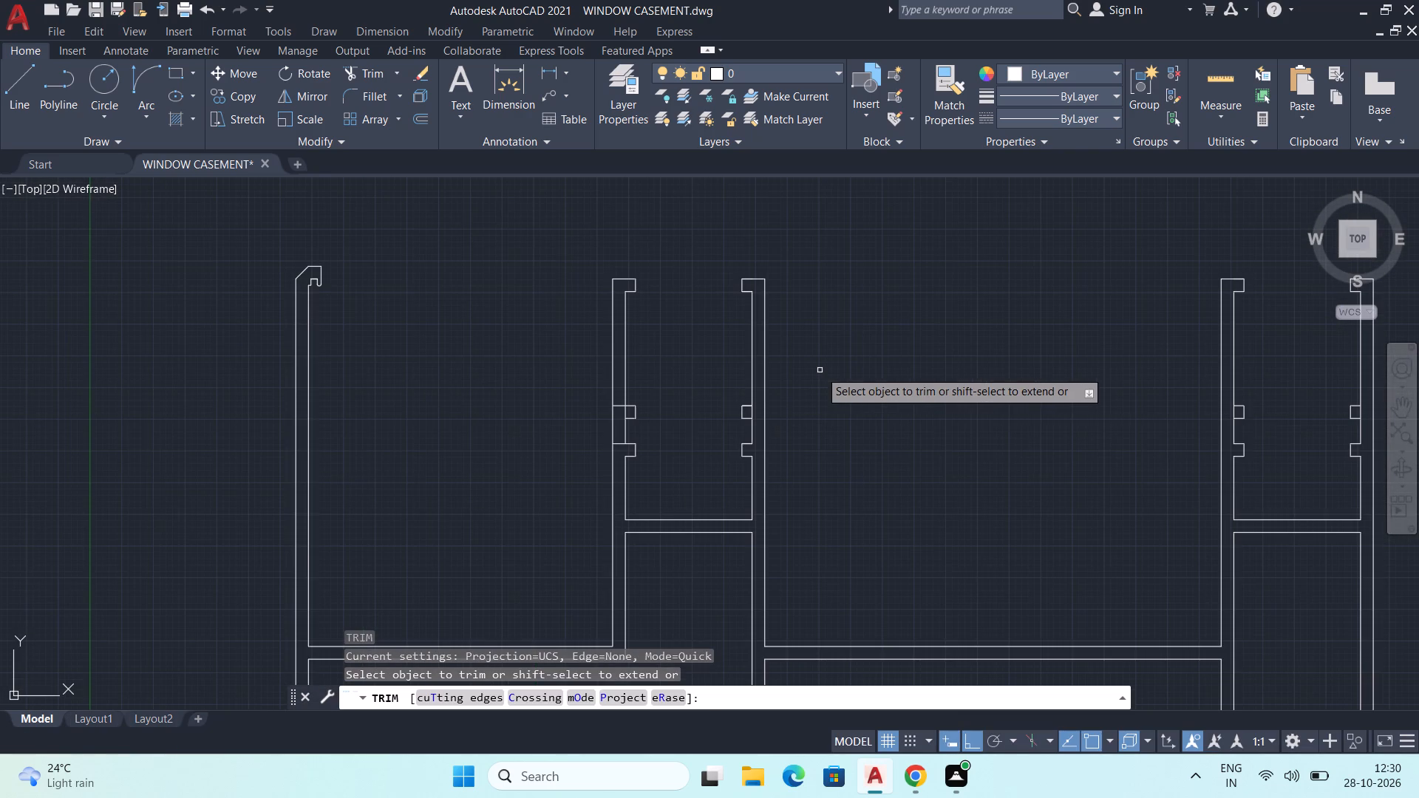
{"action": "middle_click_drag", "start_coordinate": [860, 406], "coordinate": [865, 432]}
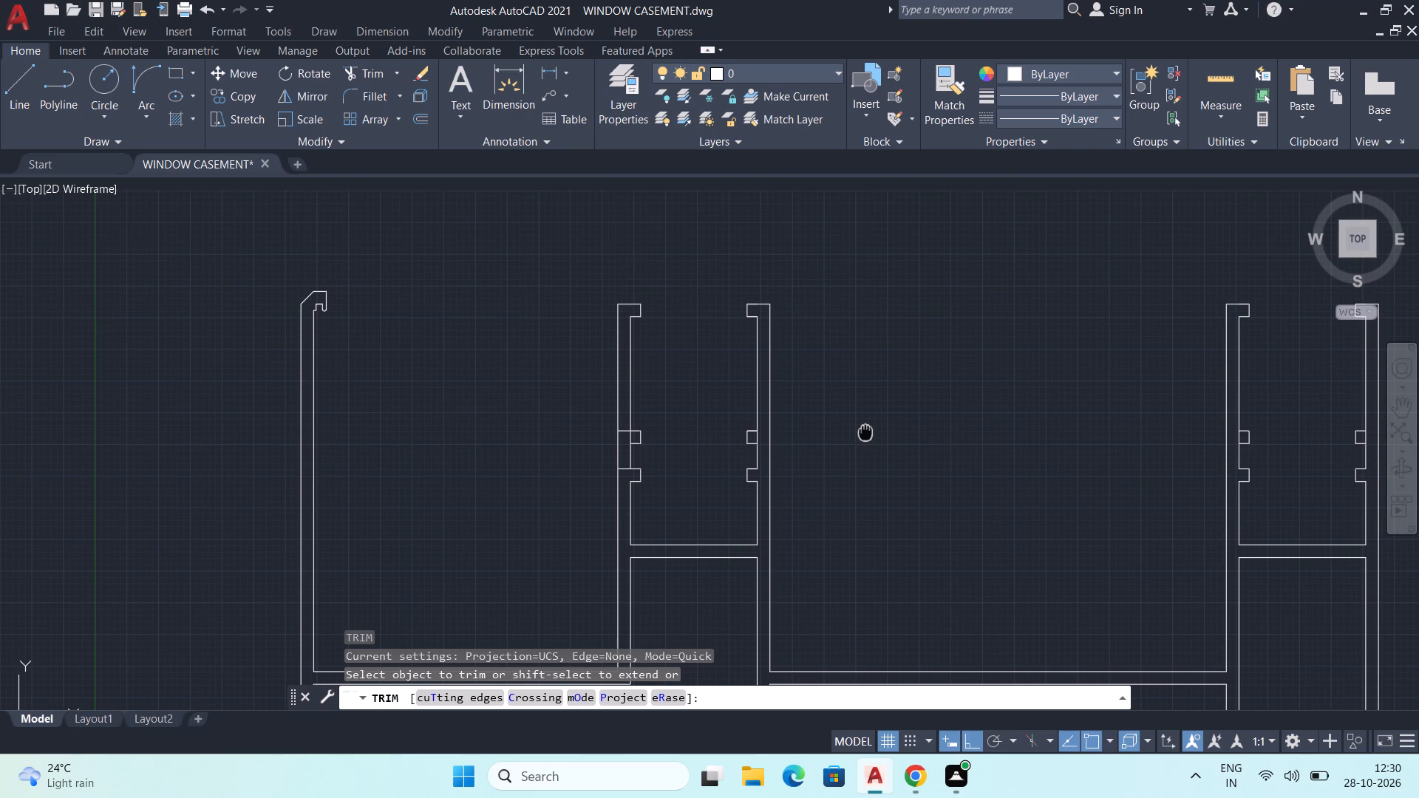
{"action": "middle_click_drag", "start_coordinate": [865, 432], "coordinate": [868, 415]}
{"action": "scroll", "coordinate": [875, 383], "scroll_direction": "down", "scroll_amount": 1}
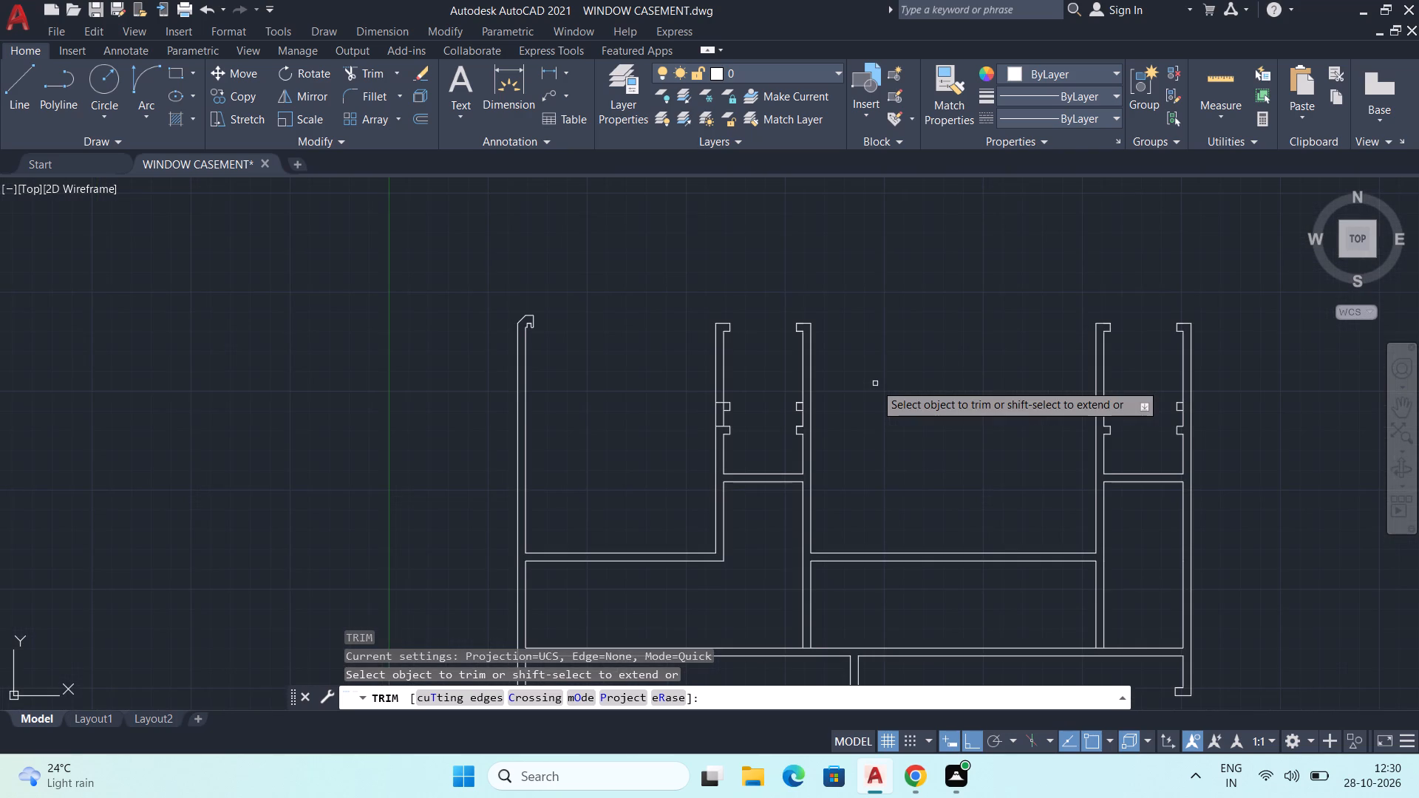
{"action": "middle_click_drag", "start_coordinate": [875, 383], "coordinate": [882, 402]}
{"action": "scroll", "coordinate": [709, 475], "scroll_direction": "up", "scroll_amount": 4}
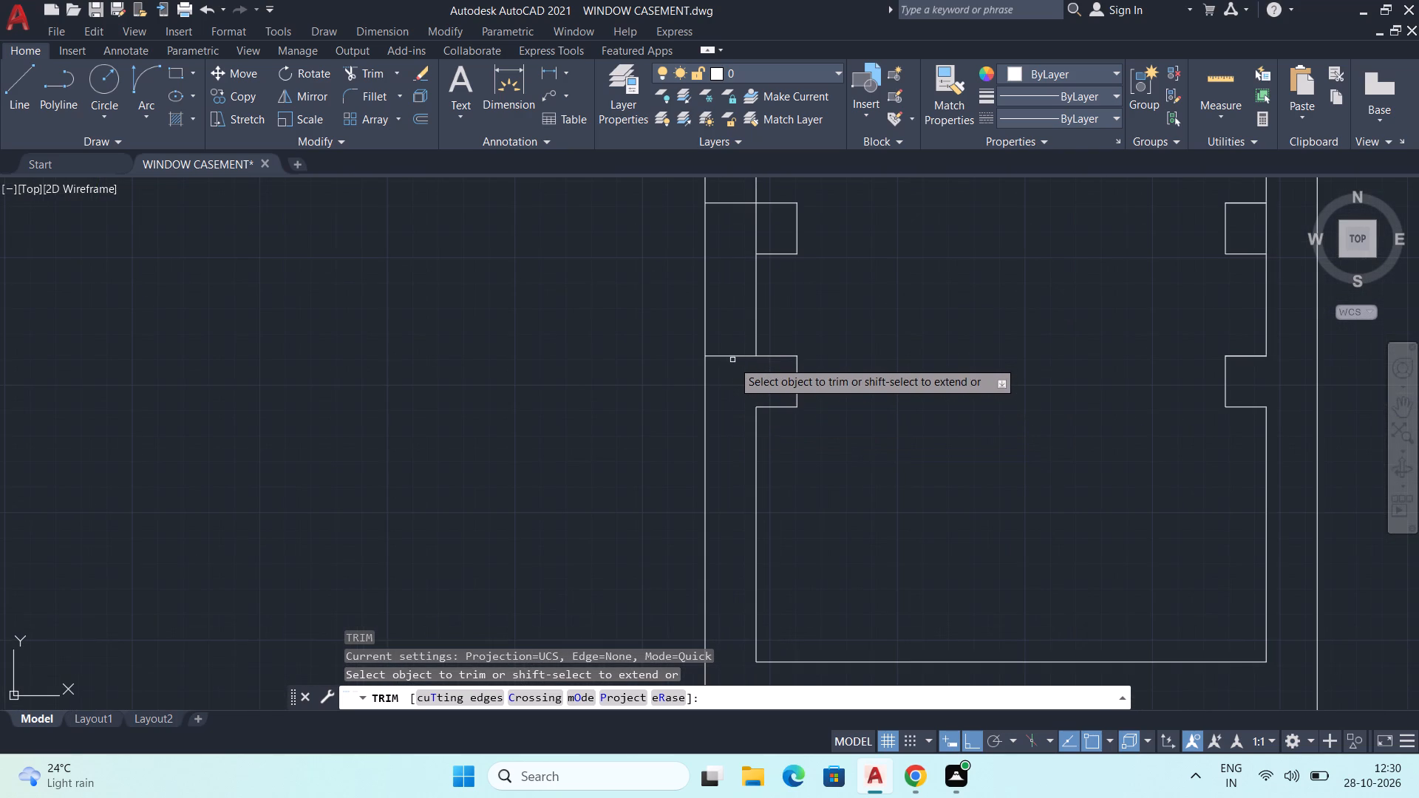
{"action": "left_click", "coordinate": [733, 356]}
{"action": "left_click", "coordinate": [779, 346]}
{"action": "left_click", "coordinate": [788, 427]}
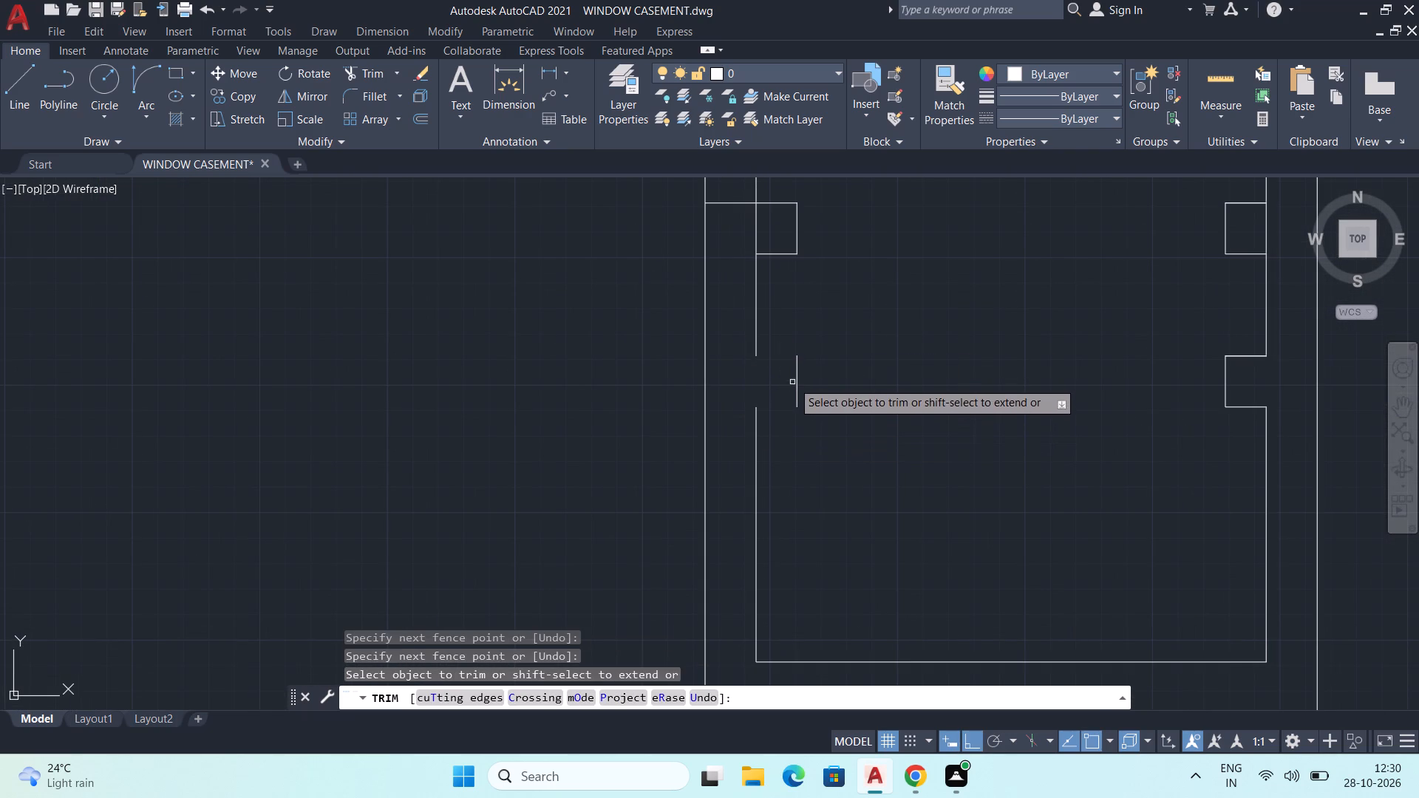
{"action": "left_click", "coordinate": [797, 381]}
Trim away all three lines of the third wall's lower lip, leaving its upper lip in place.
{"action": "scroll", "coordinate": [953, 403], "scroll_direction": "down", "scroll_amount": 2}
{"action": "middle_click_drag", "start_coordinate": [958, 412], "coordinate": [944, 505]}
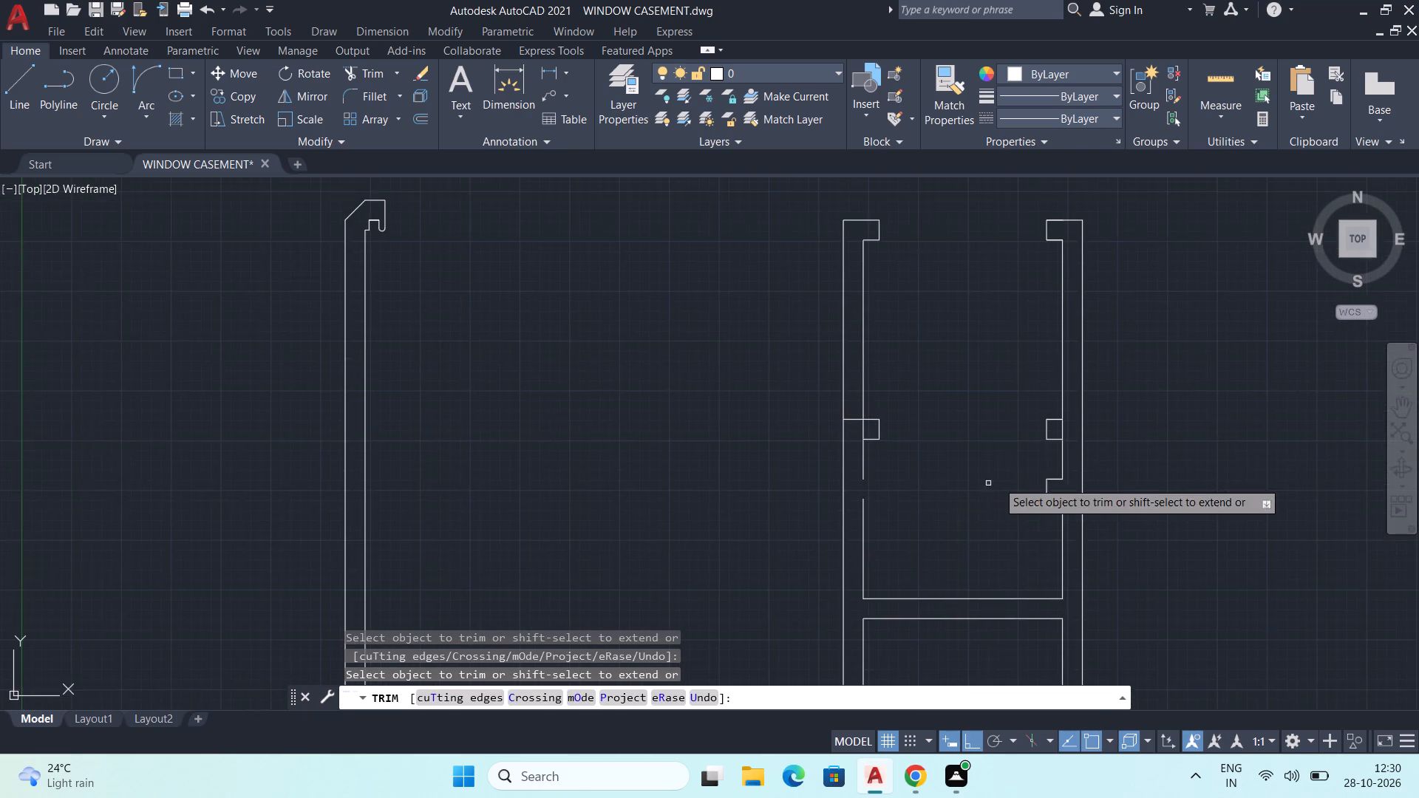
{"action": "scroll", "coordinate": [1009, 479], "scroll_direction": "up", "scroll_amount": 2}
{"action": "left_click", "coordinate": [1100, 455]}
{"action": "left_click", "coordinate": [1118, 574]}
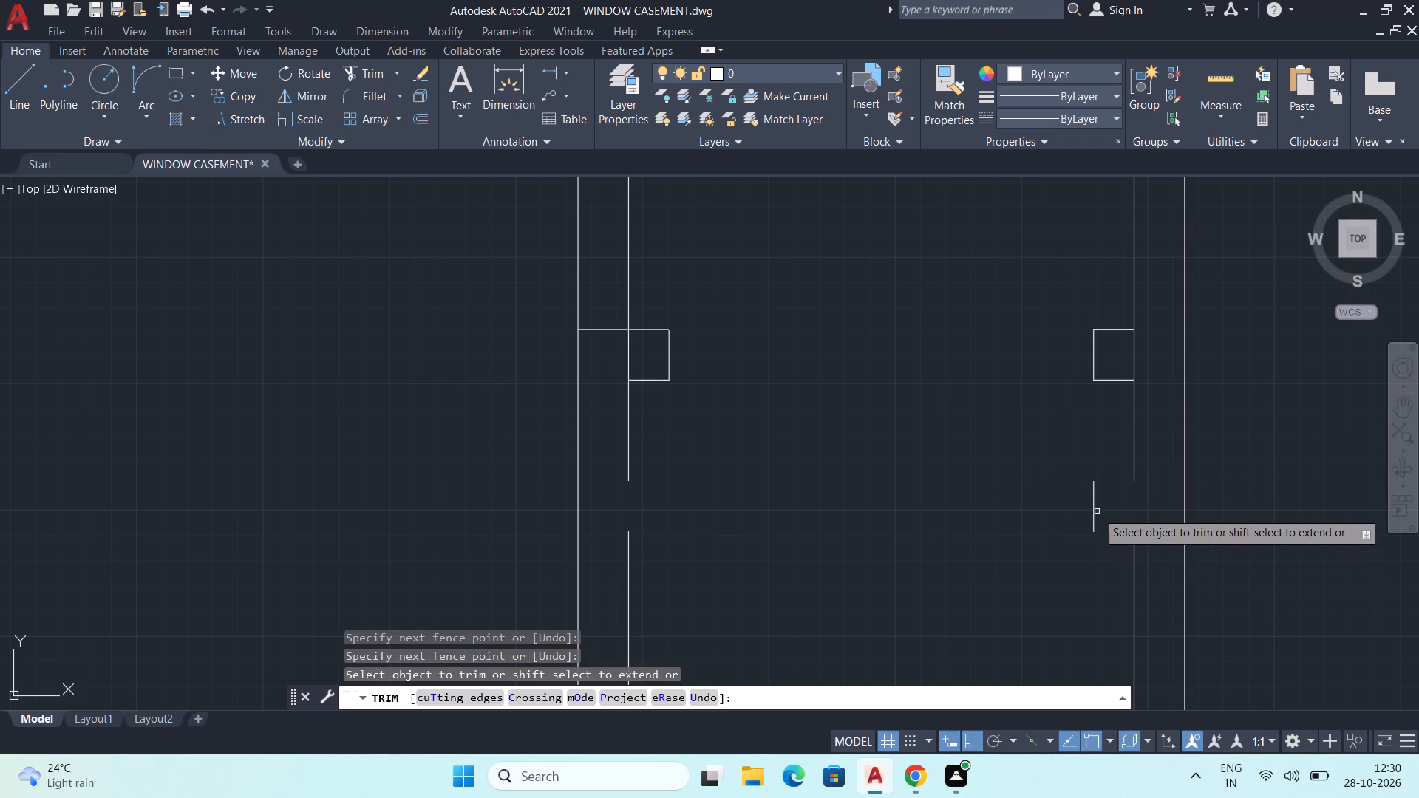
{"action": "left_click", "coordinate": [1092, 506]}
{"action": "scroll", "coordinate": [1089, 495], "scroll_direction": "down", "scroll_amount": 2}
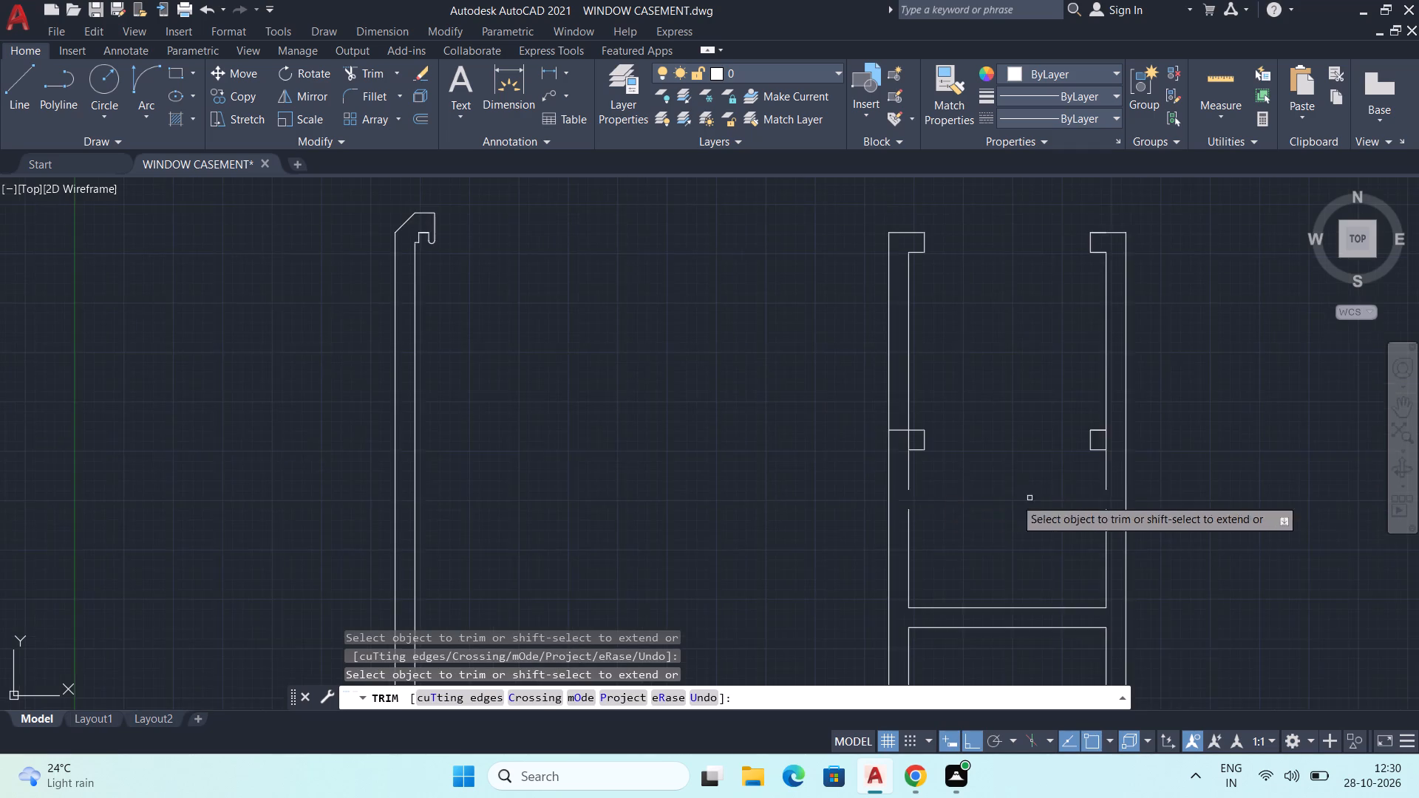
{"action": "middle_click_drag", "start_coordinate": [879, 482], "coordinate": [897, 508]}
{"action": "middle_click_drag", "start_coordinate": [1008, 526], "coordinate": [961, 477]}
{"action": "key", "text": "space"}
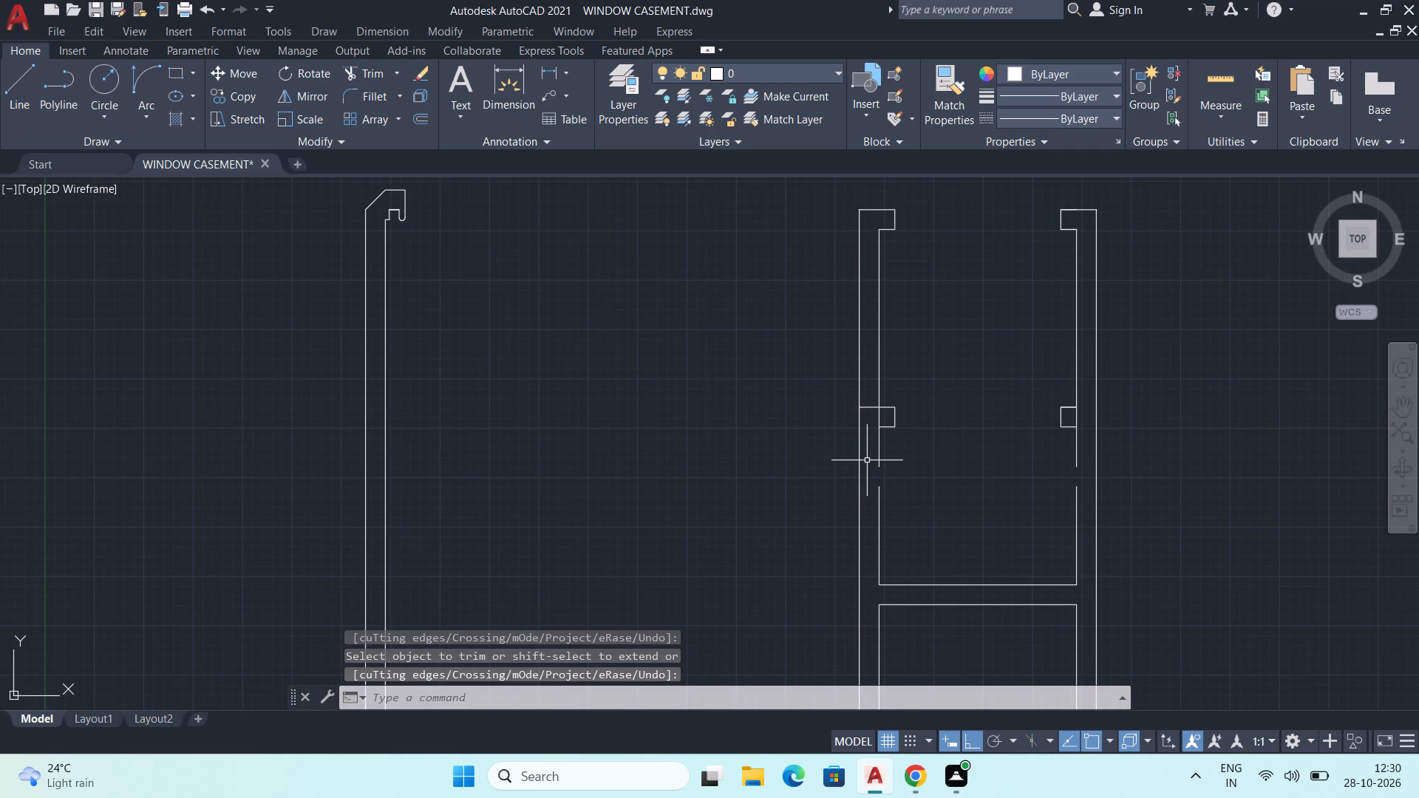
Stretch the second wall's upper inner-face line down to meet the segment below, closing the gap where the lip was trimmed.
{"action": "middle_click_drag", "start_coordinate": [911, 504], "coordinate": [865, 418]}
{"action": "scroll", "coordinate": [905, 455], "scroll_direction": "down", "scroll_amount": 1}
{"action": "middle_click_drag", "start_coordinate": [920, 492], "coordinate": [909, 507]}
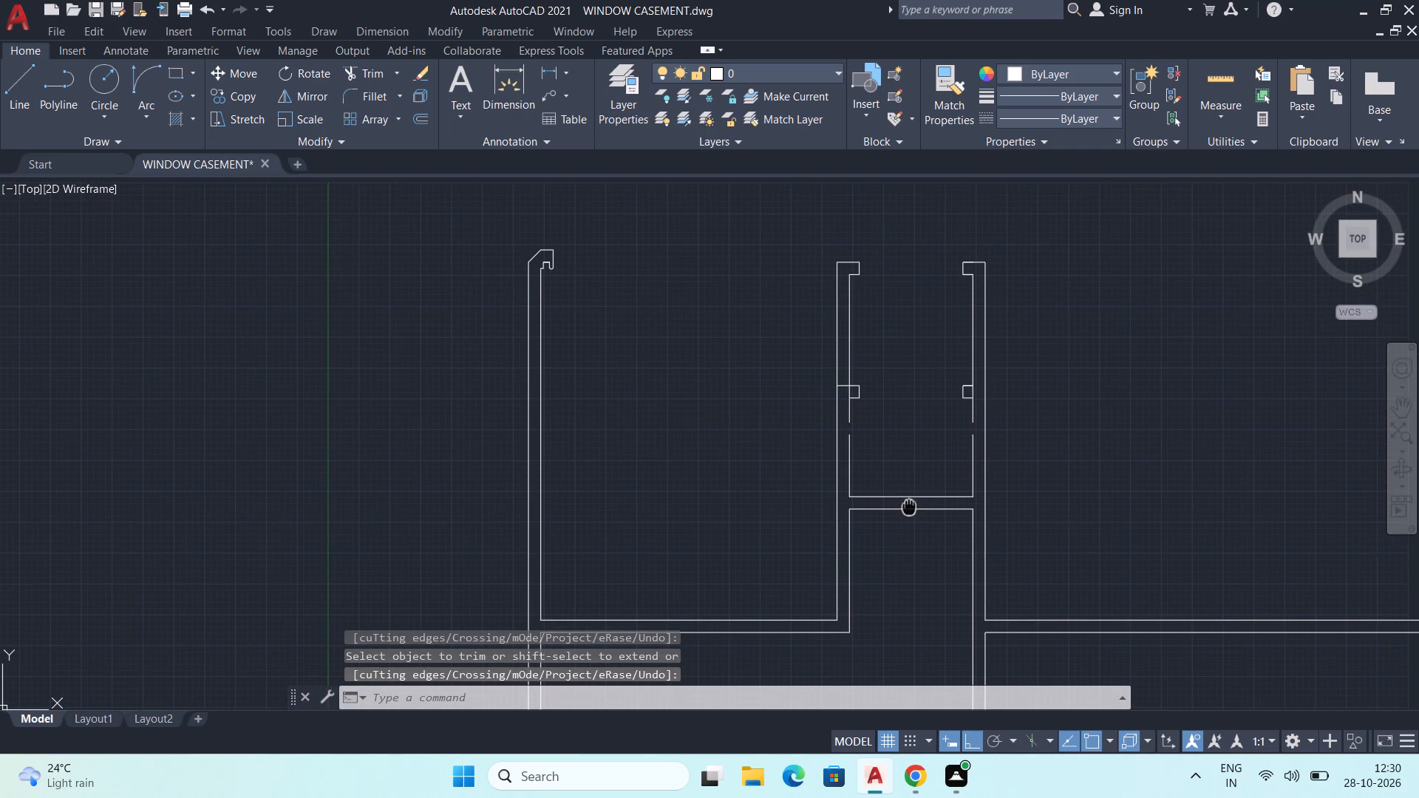
{"action": "middle_click_drag", "start_coordinate": [909, 507], "coordinate": [875, 500]}
{"action": "scroll", "coordinate": [848, 468], "scroll_direction": "up", "scroll_amount": 2}
{"action": "middle_click_drag", "start_coordinate": [827, 455], "coordinate": [865, 557]}
{"action": "scroll", "coordinate": [819, 461], "scroll_direction": "up", "scroll_amount": 1}
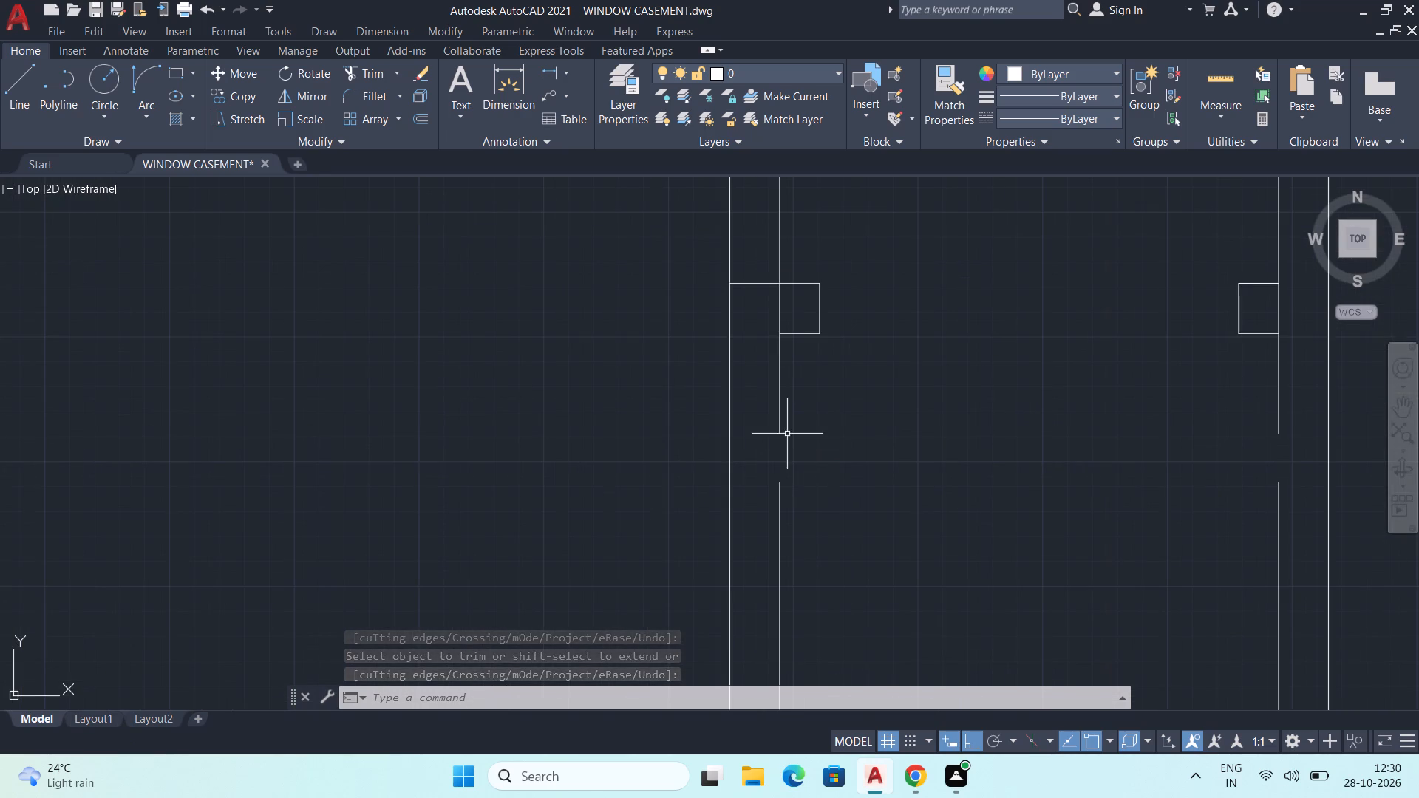
{"action": "left_click", "coordinate": [778, 392]}
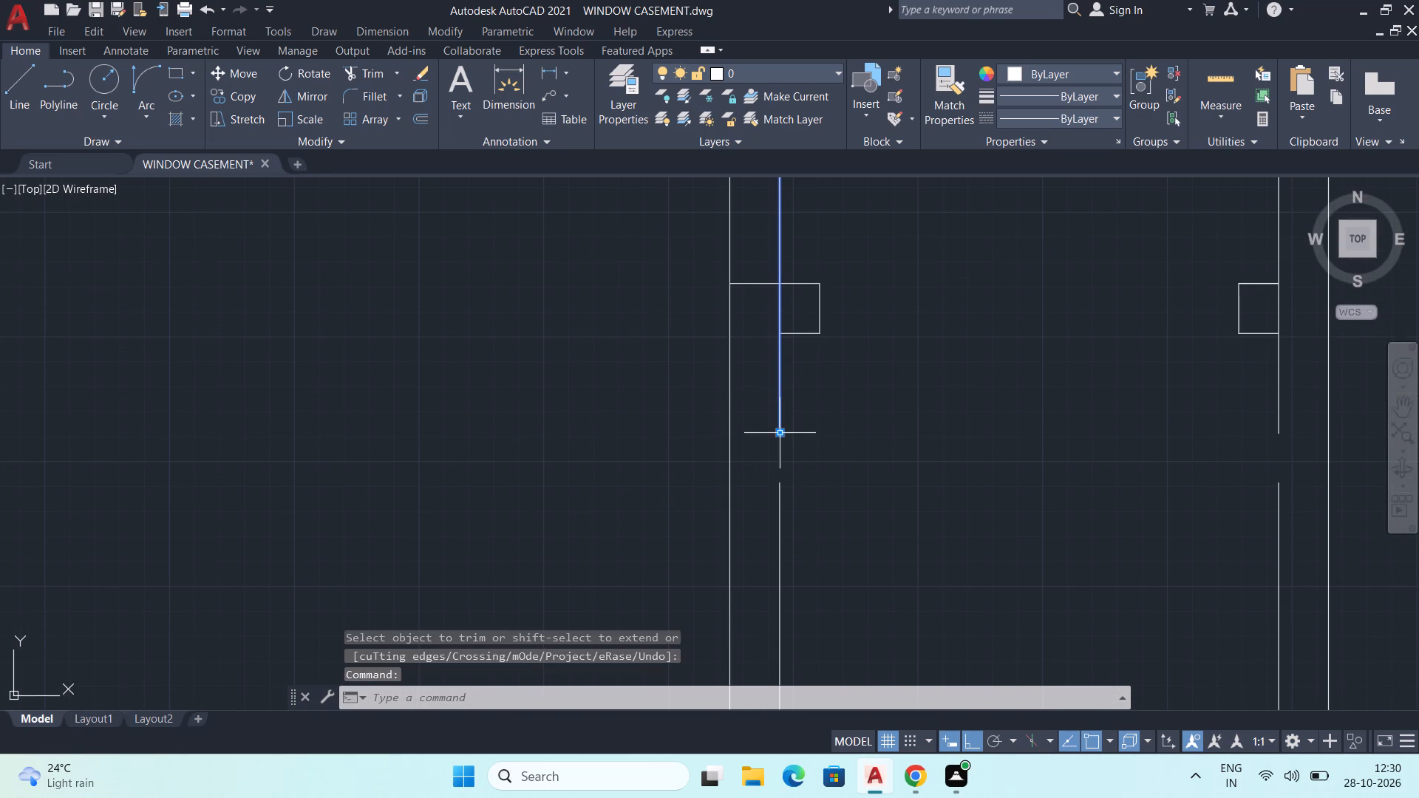
{"action": "left_click", "coordinate": [782, 432]}
{"action": "left_click", "coordinate": [779, 478]}
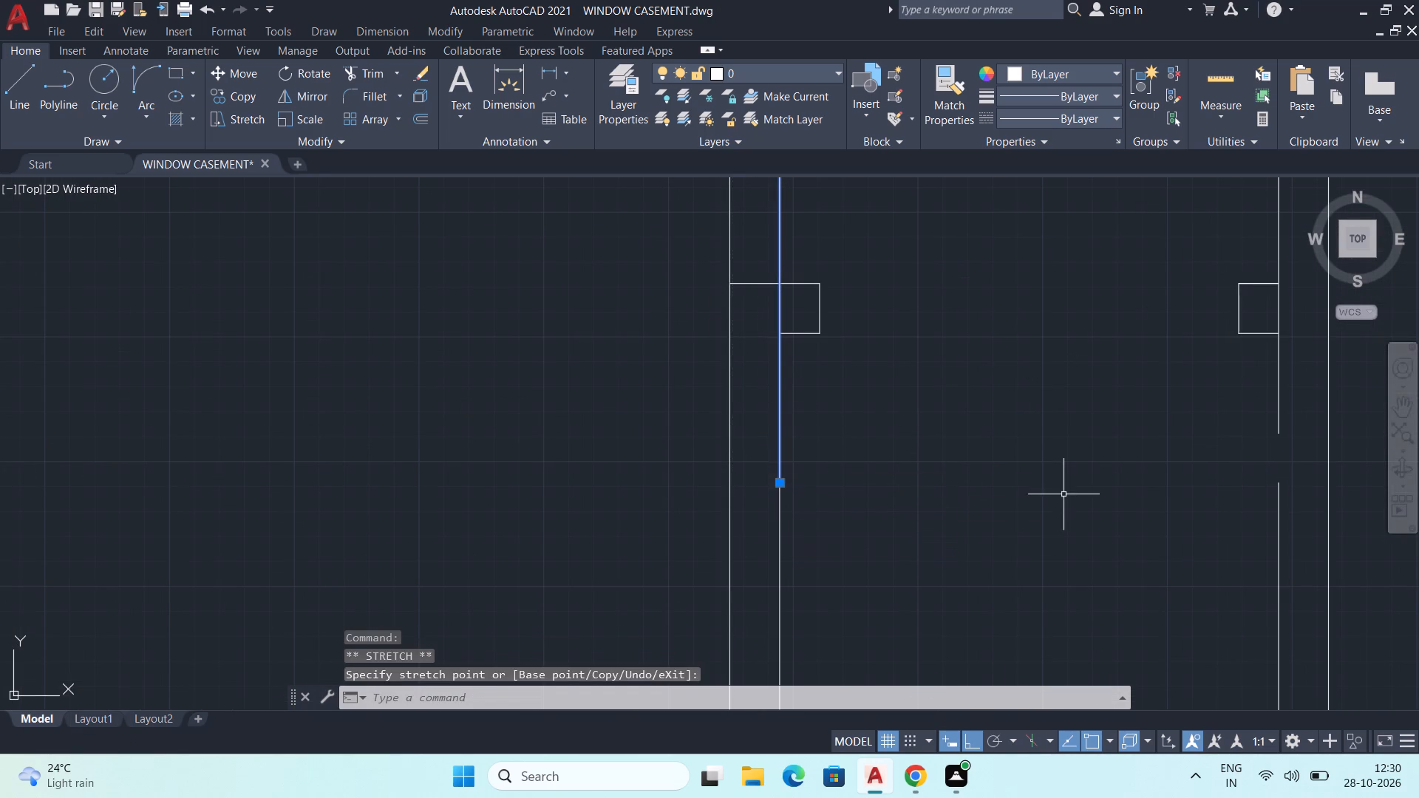
Stretch the third wall's upper inner-face line 1 mm down to meet the segment below, closing the trimmed lip's gap.
{"action": "middle_click_drag", "start_coordinate": [1055, 493], "coordinate": [885, 483]}
{"action": "left_click", "coordinate": [1110, 395]}
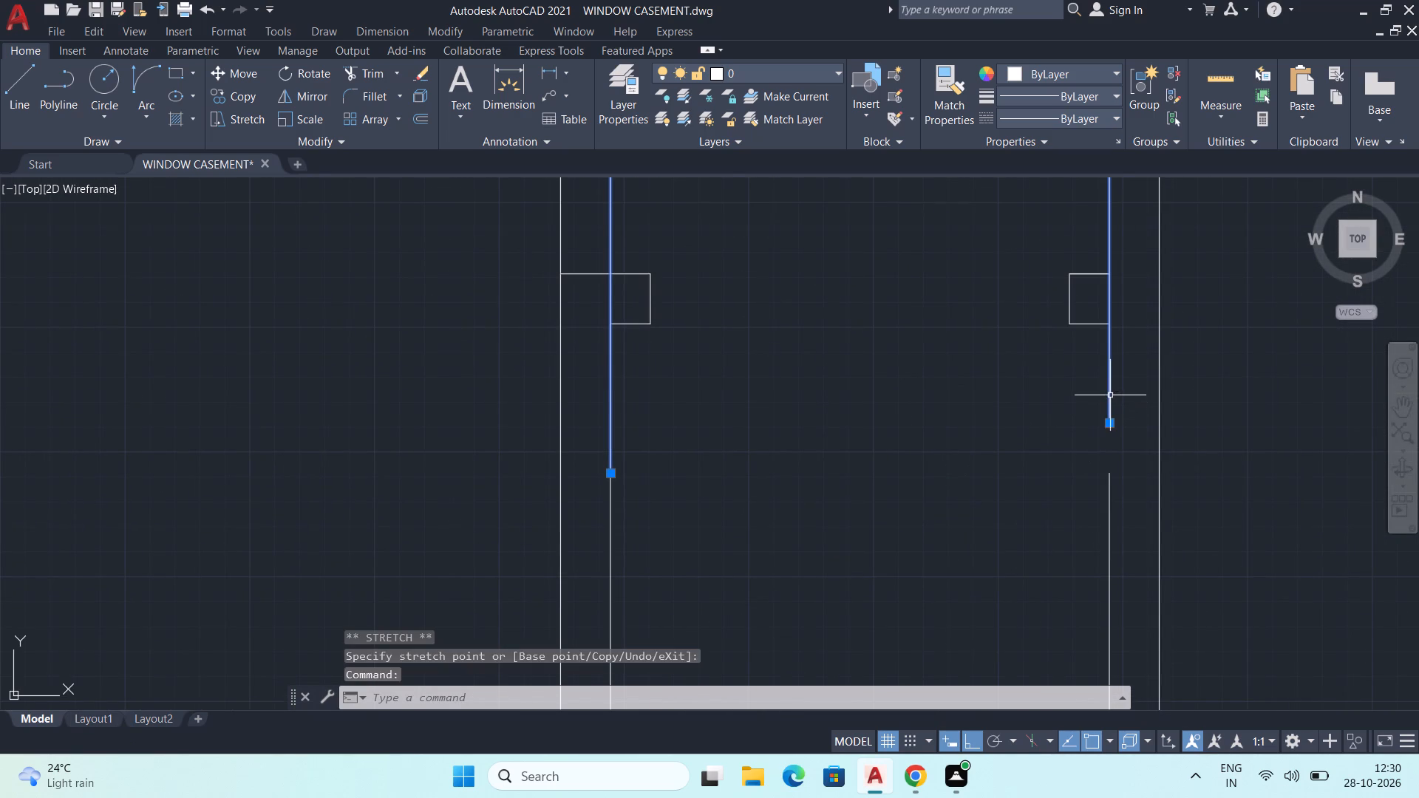
{"action": "left_click", "coordinate": [1110, 421]}
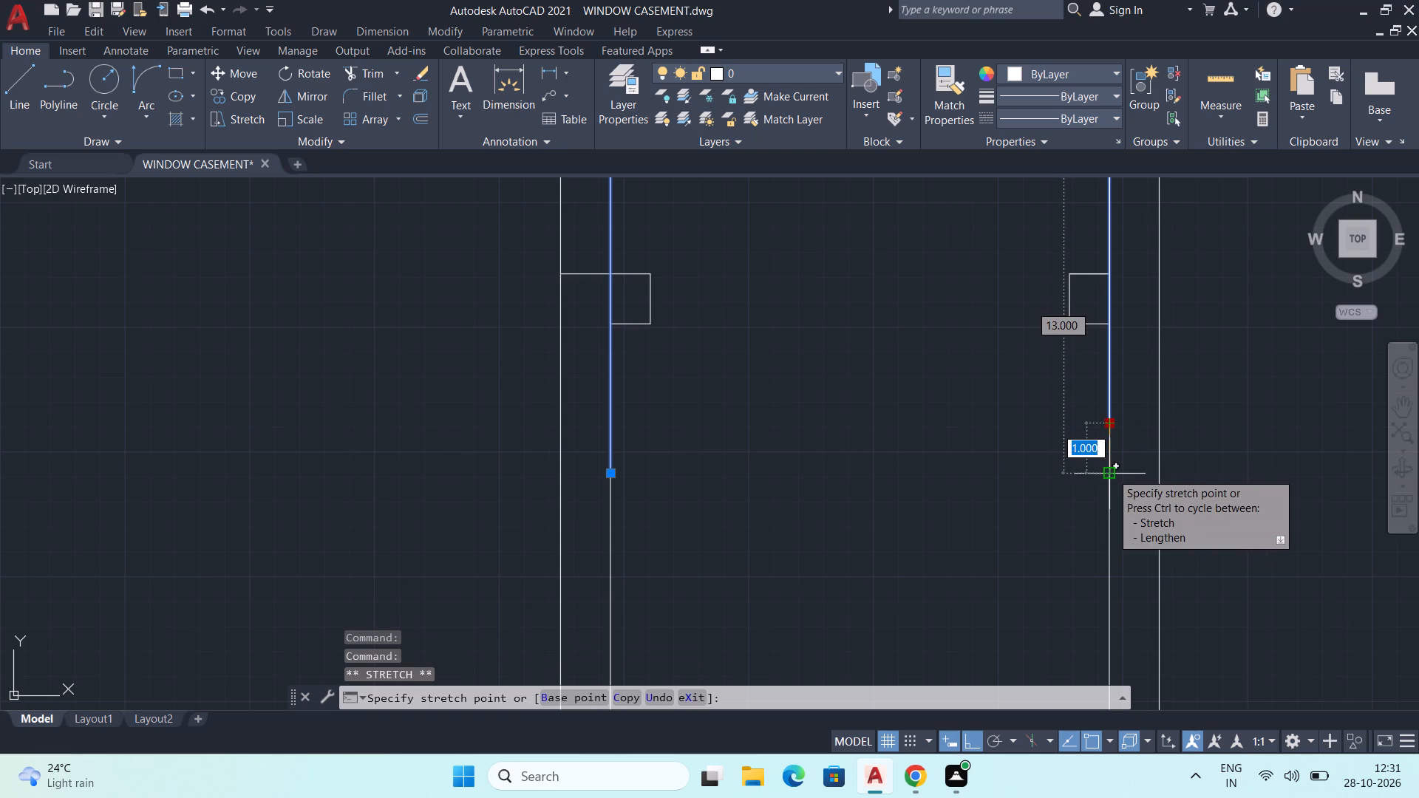
{"action": "left_click", "coordinate": [1111, 472]}
{"action": "key", "text": "Escape"}
{"action": "key", "text": "Escape"}
{"action": "scroll", "coordinate": [1001, 468], "scroll_direction": "down", "scroll_amount": 1}
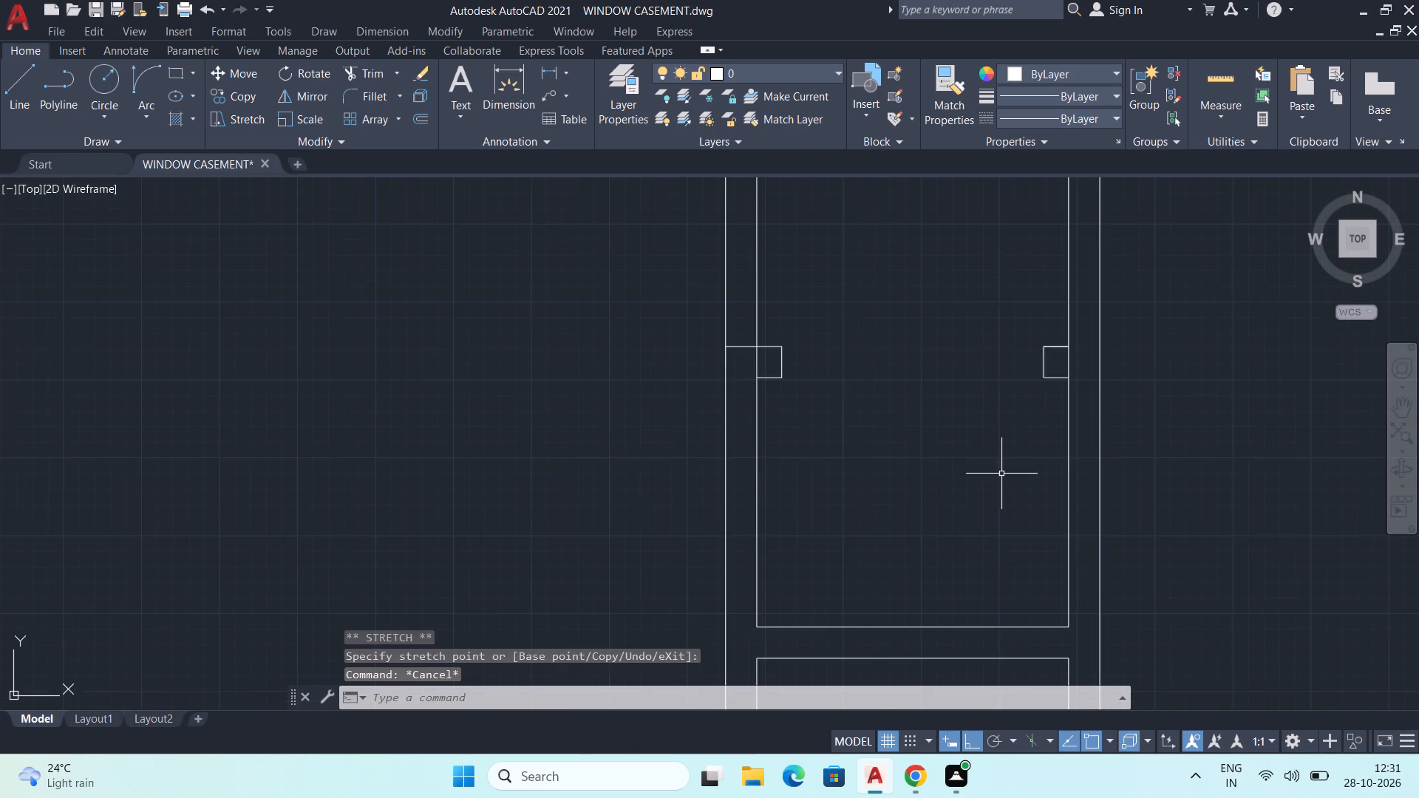
Move both lines of the crossbar between the second and third walls 4 mm straight up.
{"action": "middle_click_drag", "start_coordinate": [998, 473], "coordinate": [942, 282]}
{"action": "left_click", "coordinate": [690, 401]}
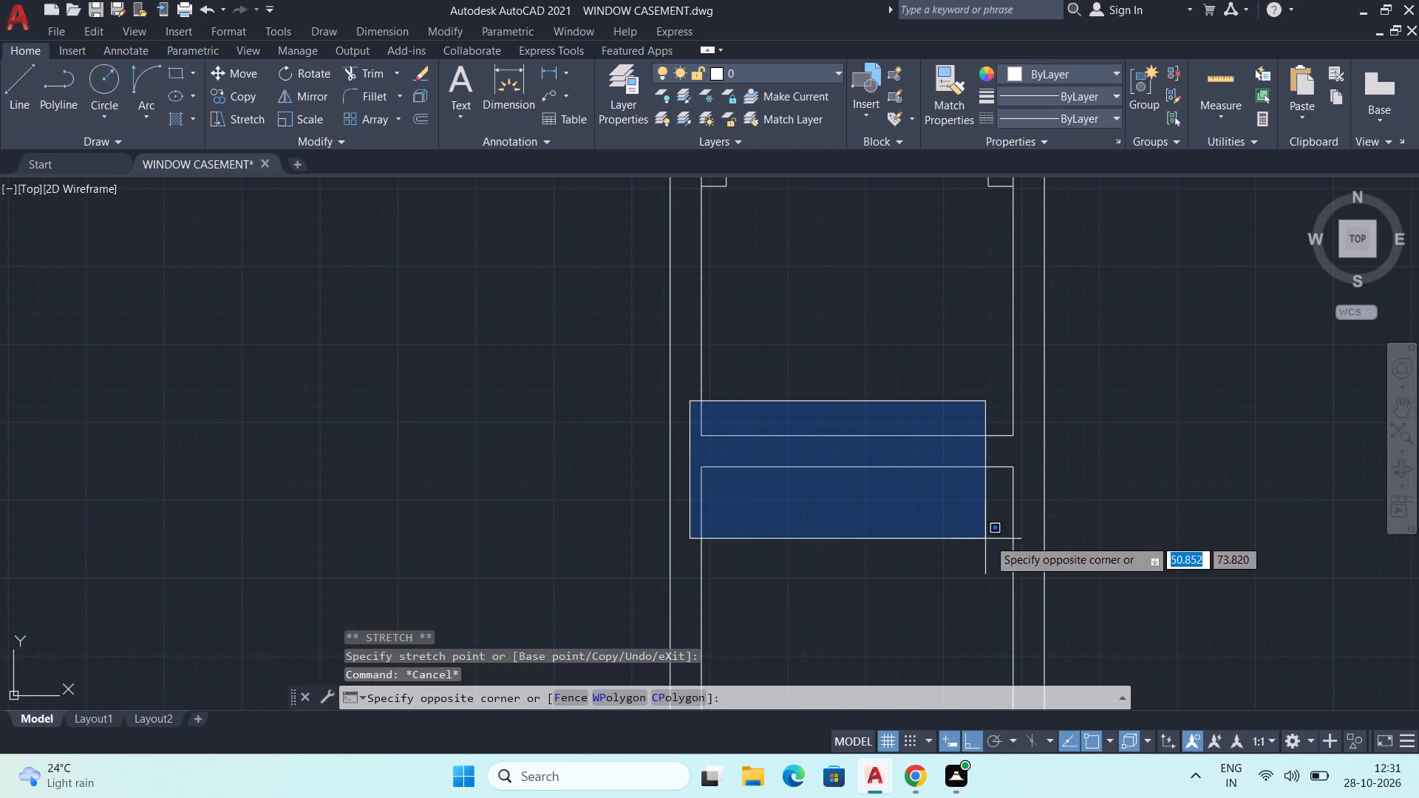
{"action": "left_click", "coordinate": [1024, 508]}
{"action": "middle_click_drag", "start_coordinate": [918, 516], "coordinate": [924, 591]}
{"action": "key", "text": "m"}
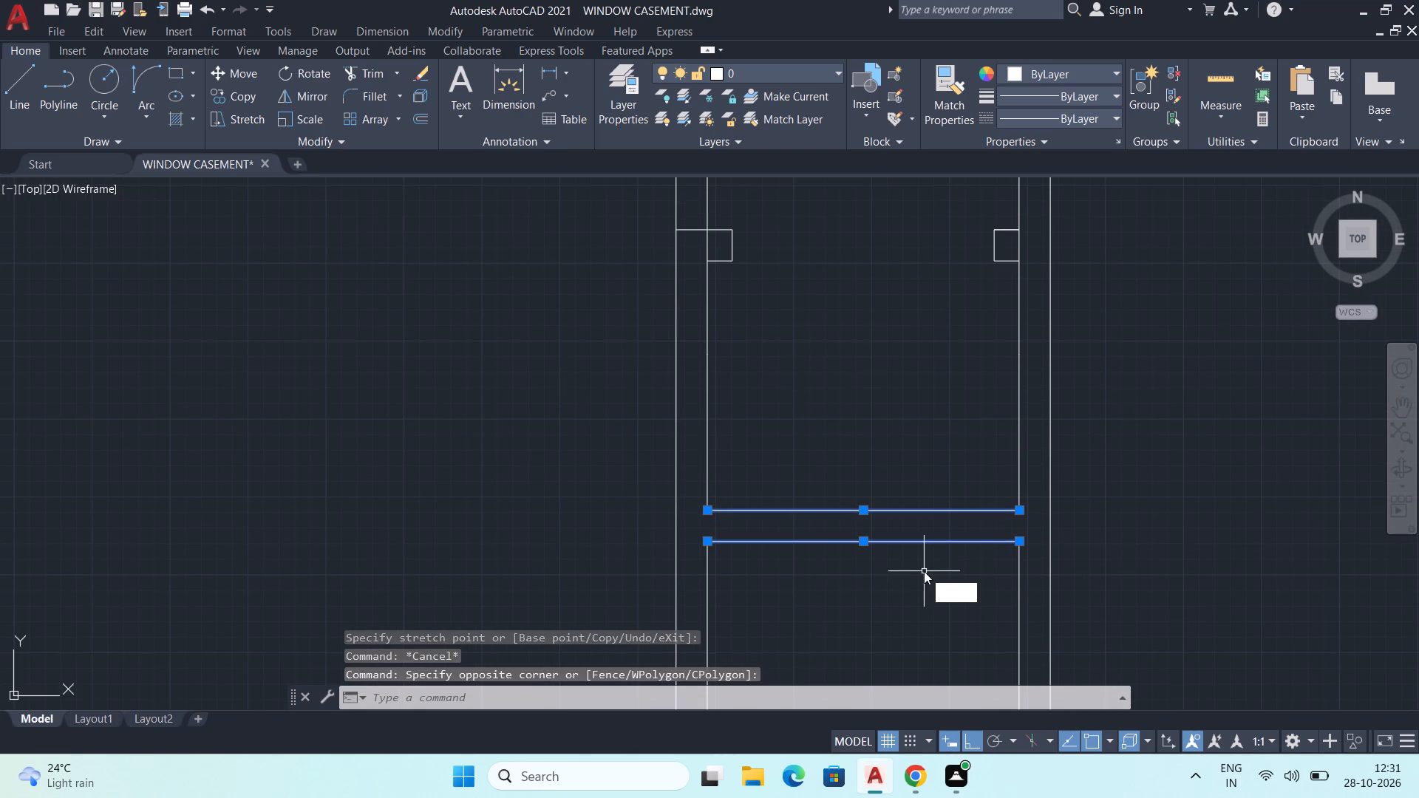
{"action": "key", "text": "Return"}
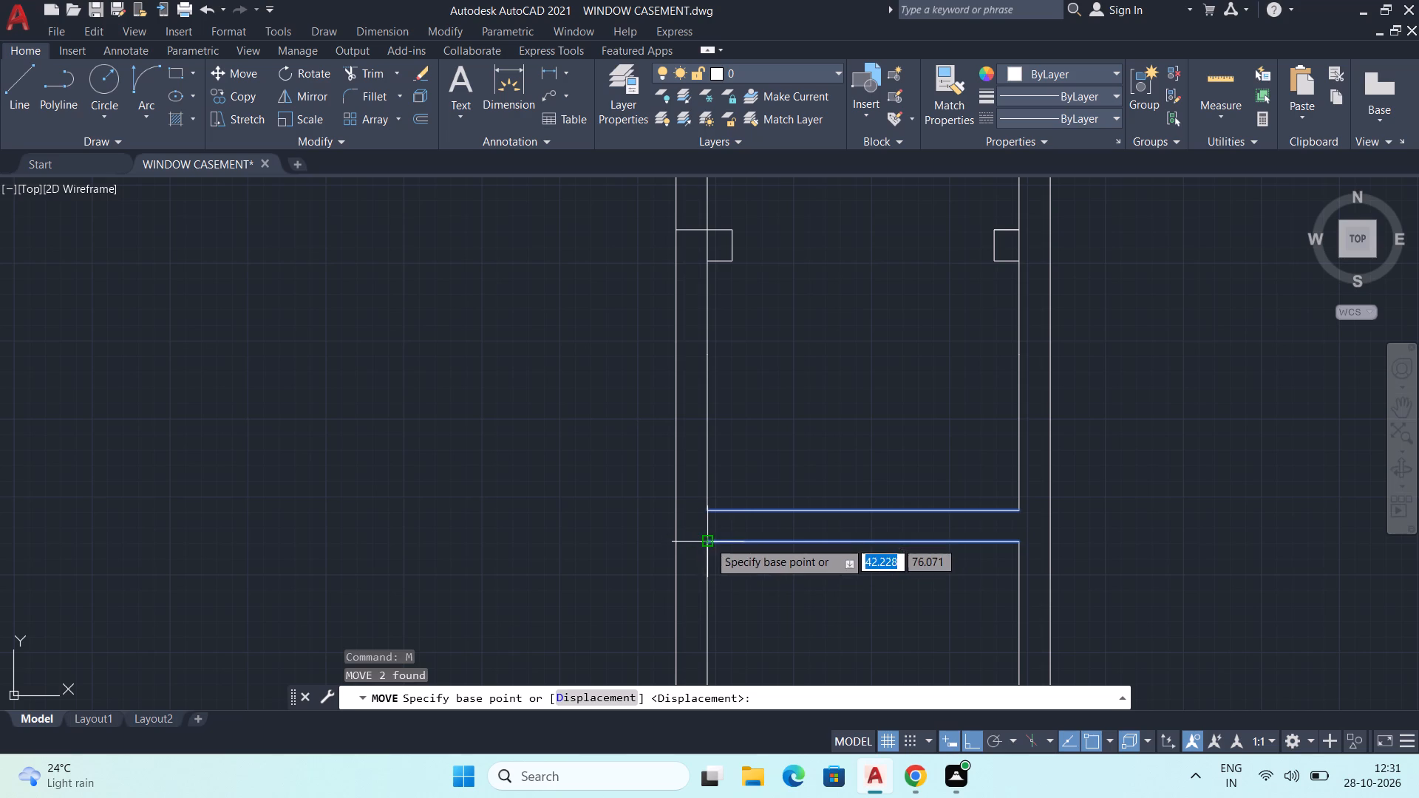
{"action": "left_click", "coordinate": [709, 541]}
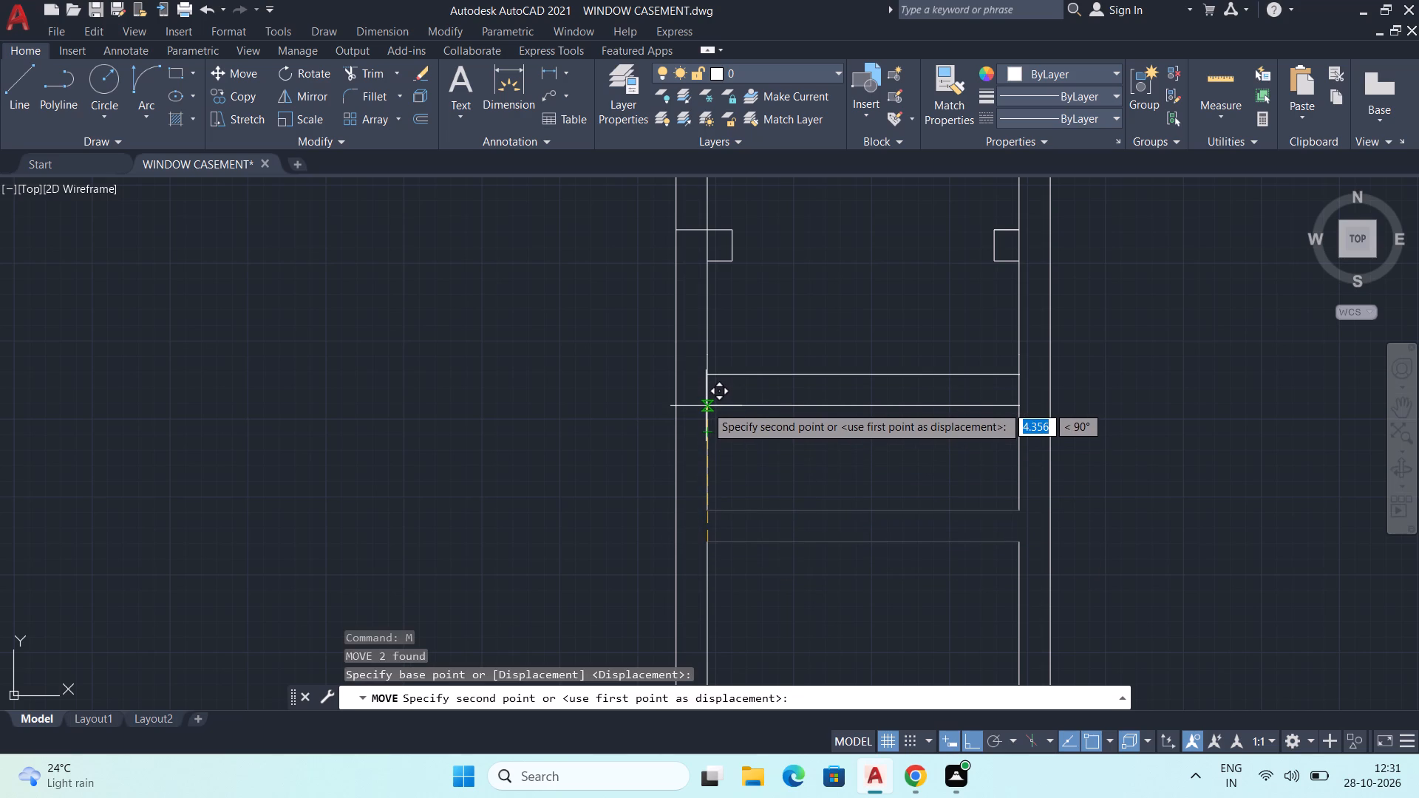
{"action": "key", "text": "4"}
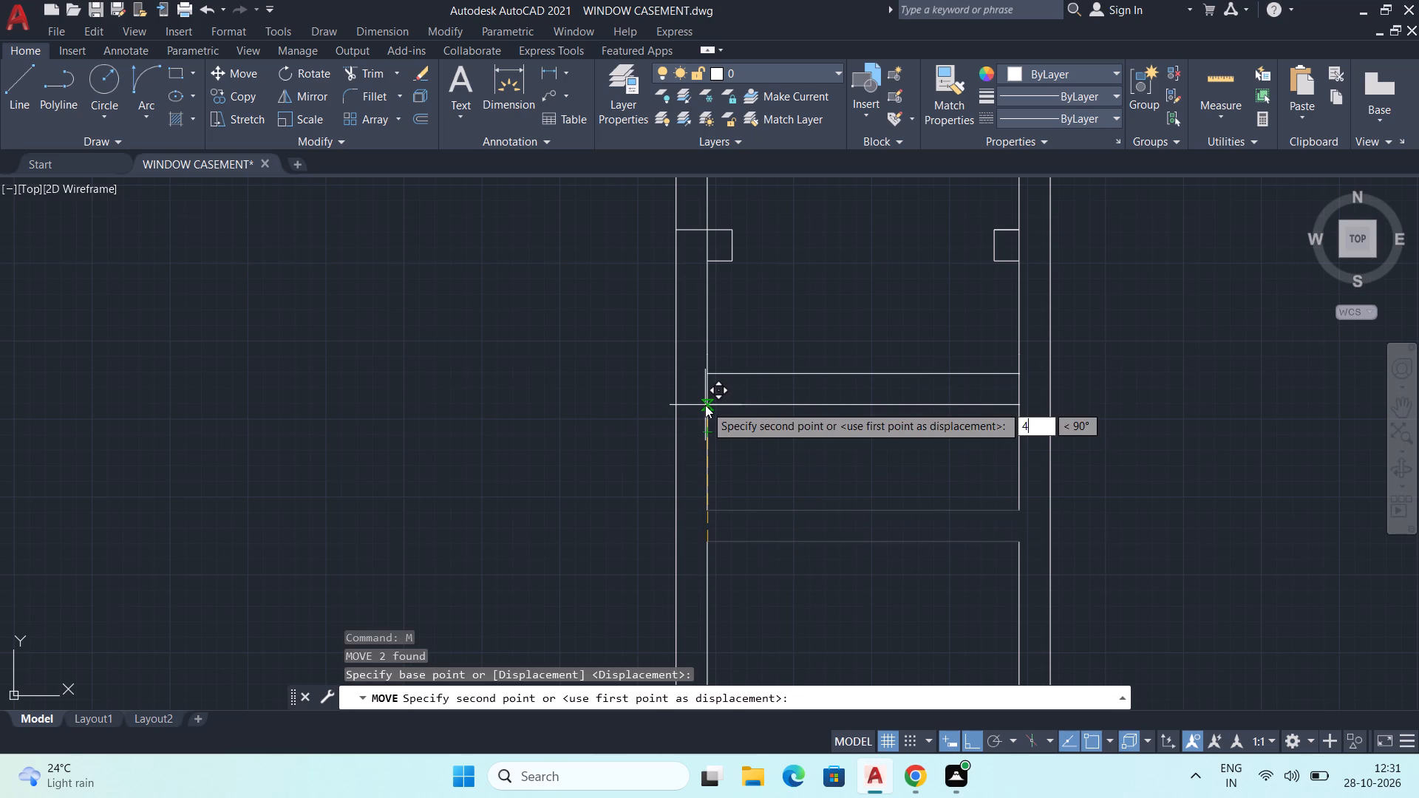
{"action": "key", "text": "Return"}
Stretch the second wall's inner-face segment down across the gap at the crossbar's former position to meet the line below.
{"action": "scroll", "coordinate": [715, 410], "scroll_direction": "down", "scroll_amount": 2}
{"action": "middle_click_drag", "start_coordinate": [769, 495], "coordinate": [746, 492]}
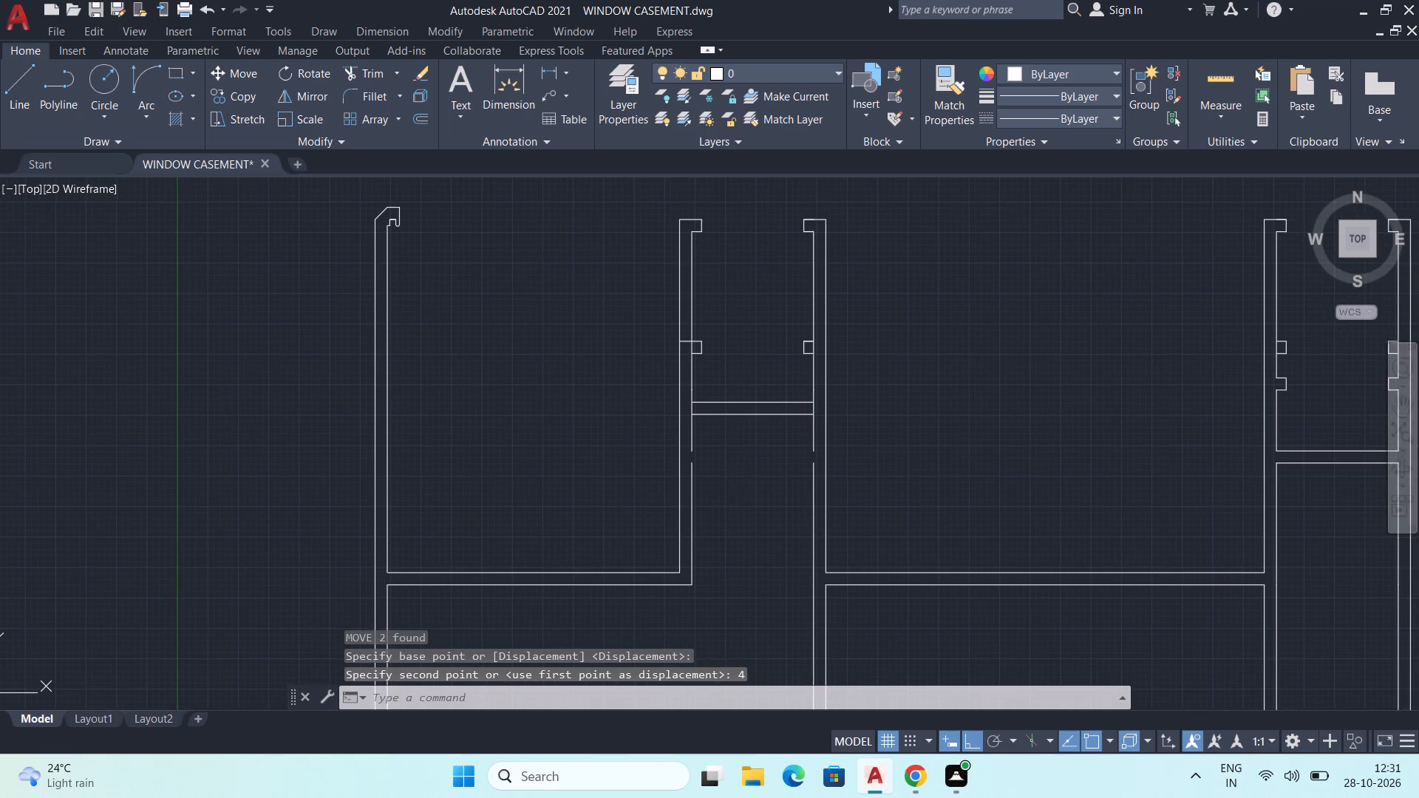
{"action": "scroll", "coordinate": [698, 470], "scroll_direction": "up", "scroll_amount": 2}
{"action": "left_click", "coordinate": [672, 384]}
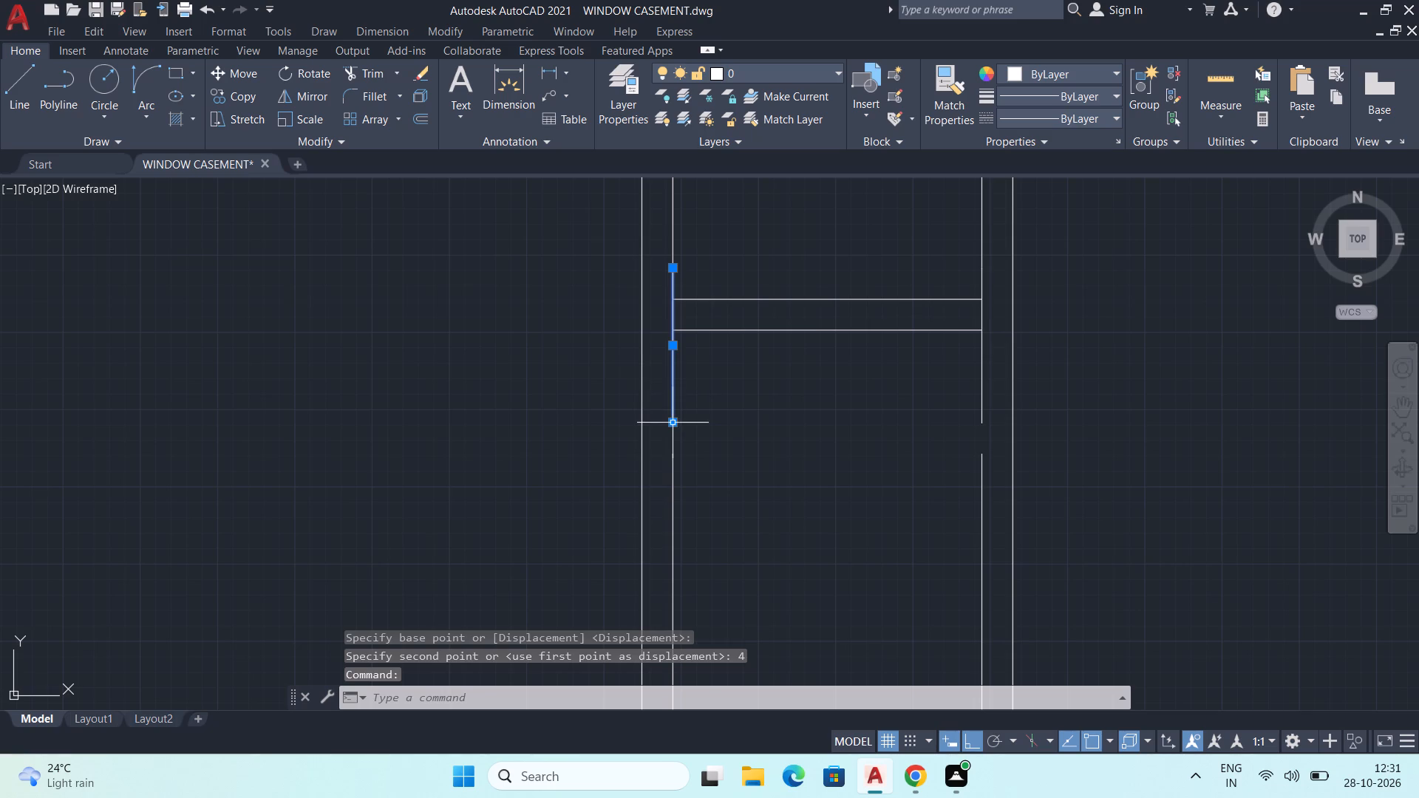
{"action": "left_click", "coordinate": [673, 423]}
{"action": "left_click", "coordinate": [672, 449]}
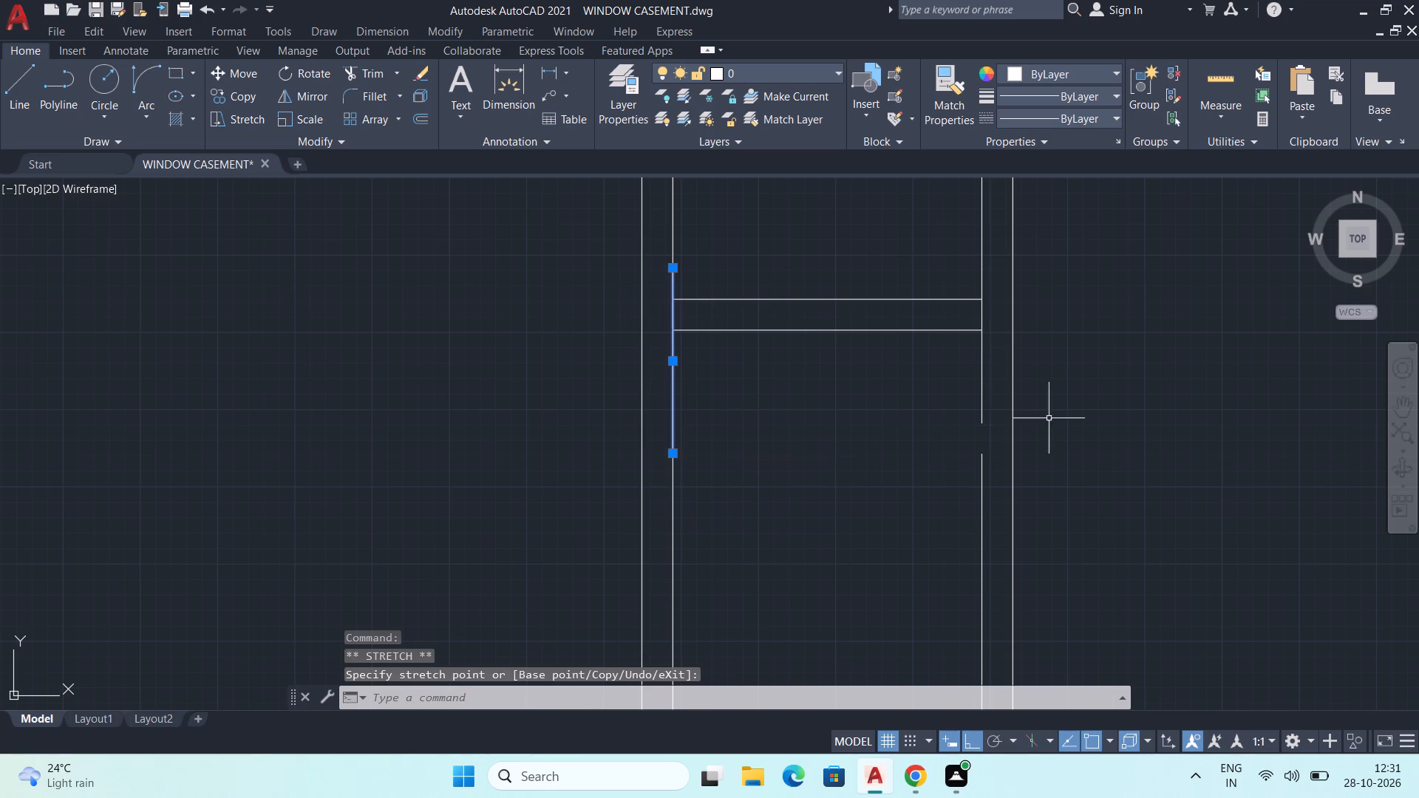
Stretch the third wall's inner-face segment 1 mm down to meet the line below, closing the gap at the crossbar's former position.
{"action": "left_click", "coordinate": [983, 376]}
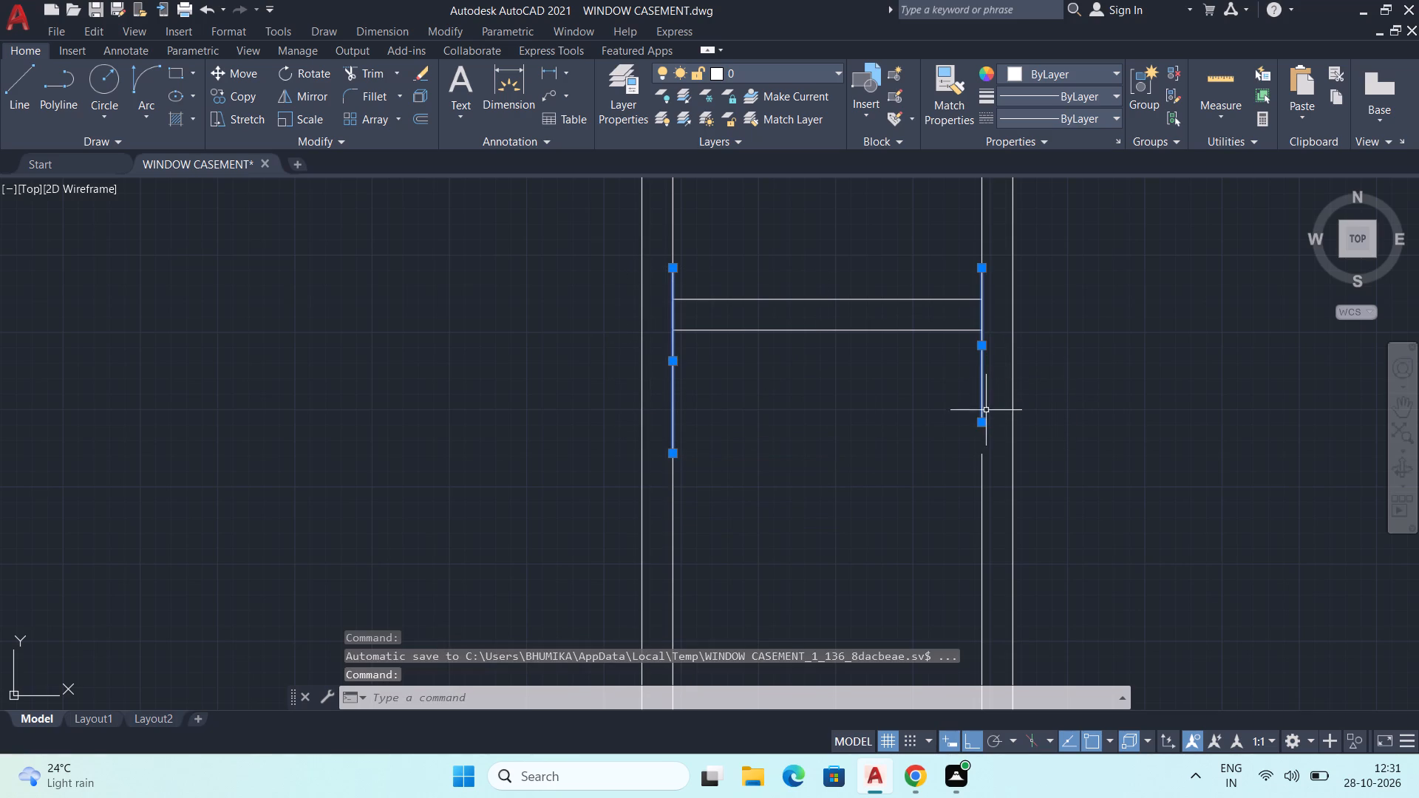
{"action": "left_click", "coordinate": [981, 423]}
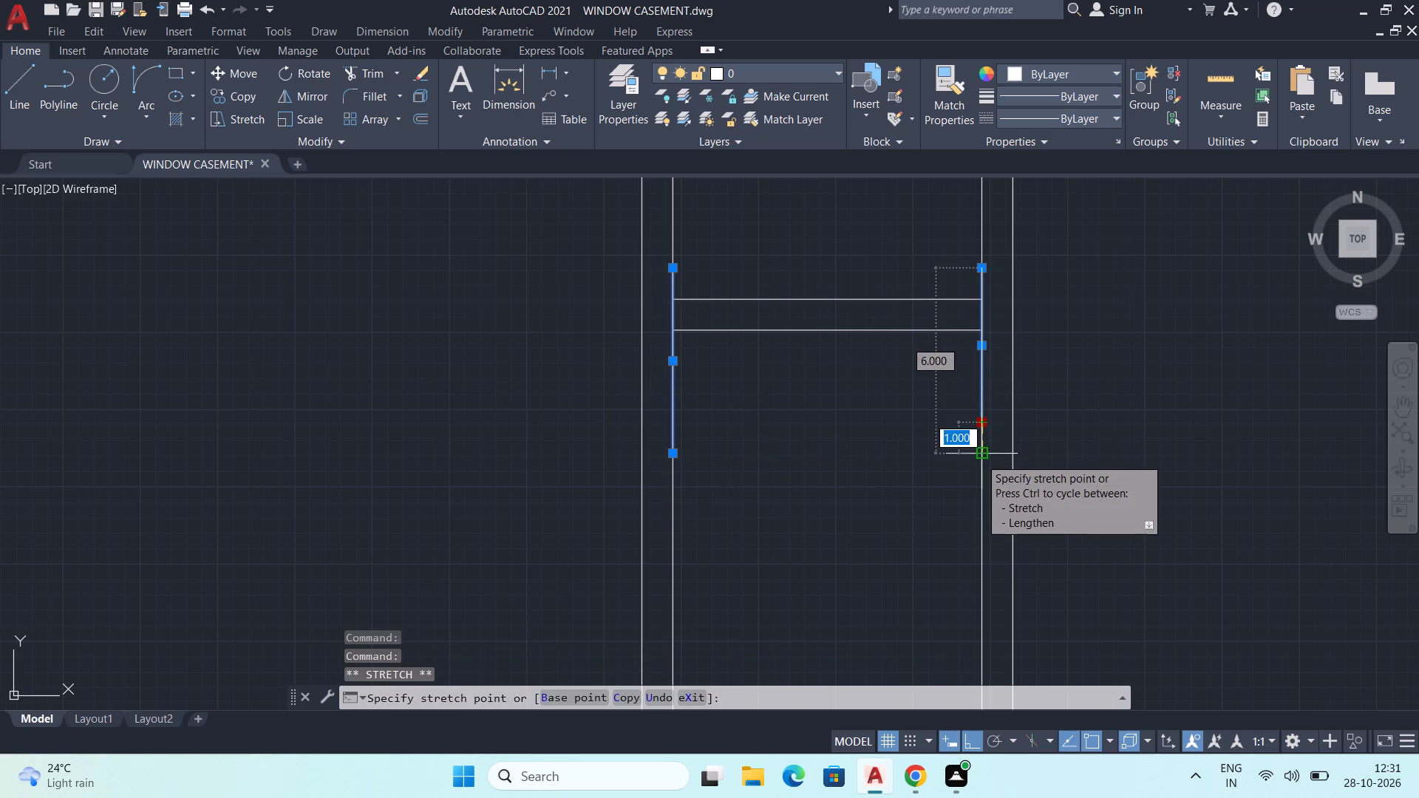
{"action": "left_click", "coordinate": [979, 457]}
{"action": "key", "text": "Escape"}
Trim the stray line across the second wall and the inner-face lines behind the small lips on the second and third walls.
{"action": "scroll", "coordinate": [1035, 443], "scroll_direction": "down", "scroll_amount": 2}
{"action": "middle_click_drag", "start_coordinate": [1049, 441], "coordinate": [947, 457]}
{"action": "scroll", "coordinate": [967, 454], "scroll_direction": "down", "scroll_amount": 1}
{"action": "middle_click_drag", "start_coordinate": [967, 454], "coordinate": [923, 454]}
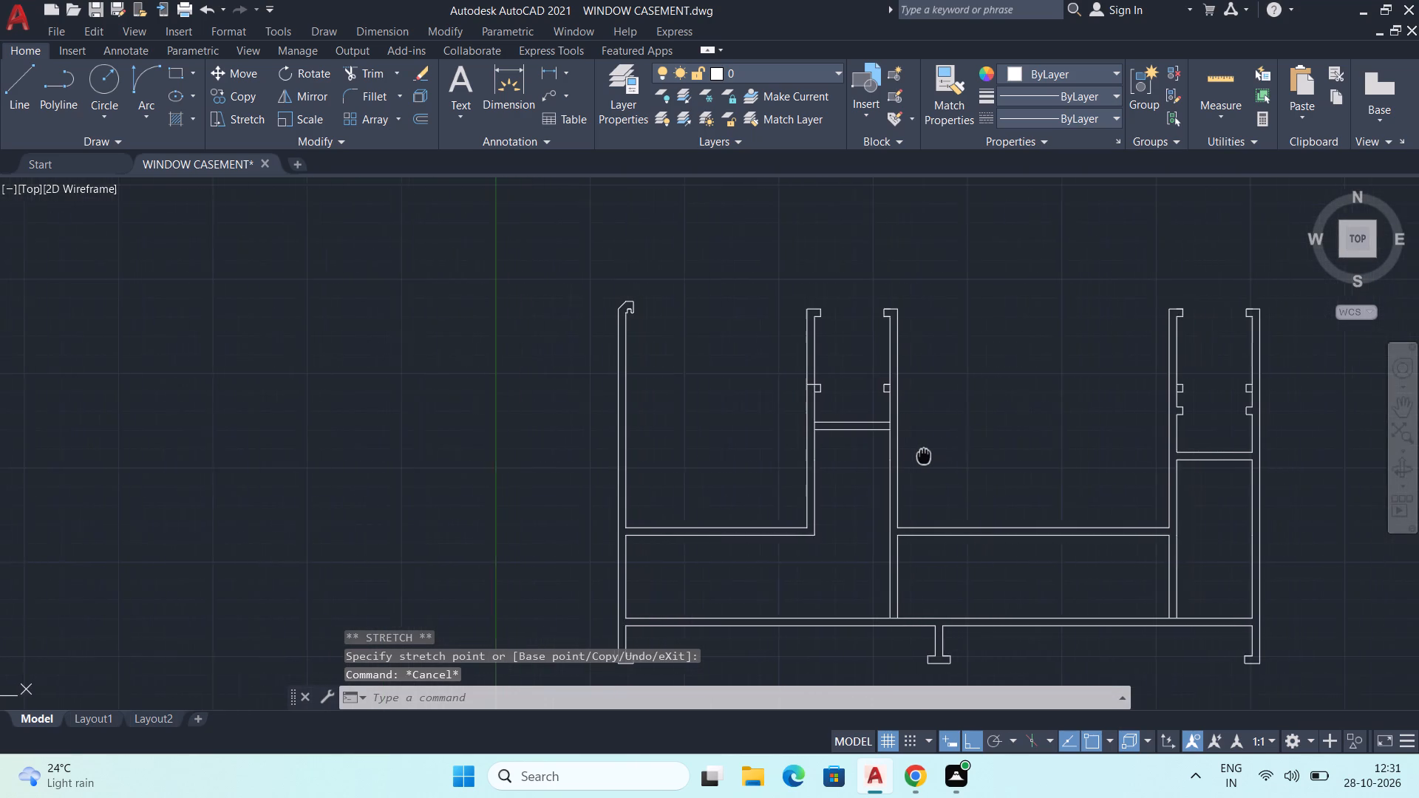
{"action": "middle_click_drag", "start_coordinate": [923, 454], "coordinate": [857, 468]}
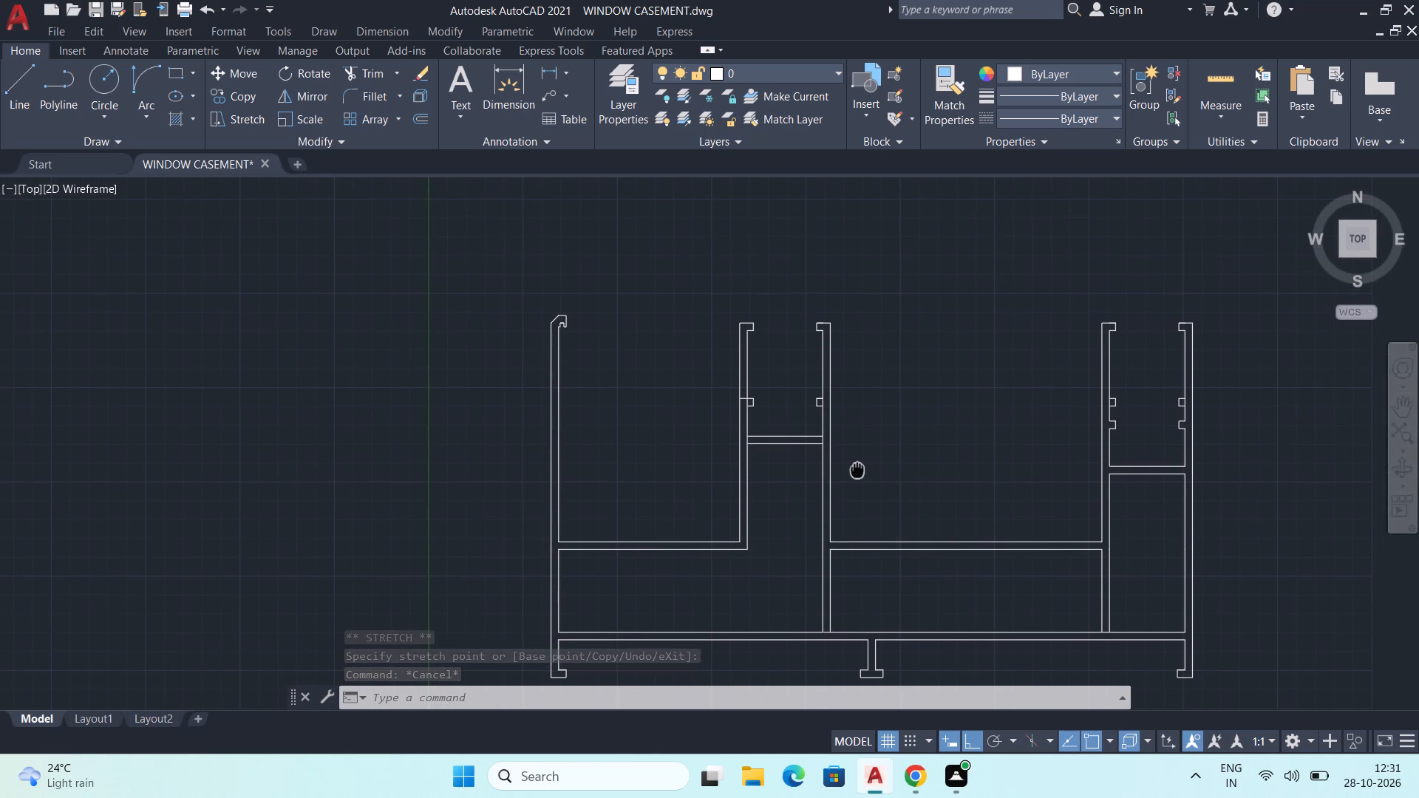
{"action": "middle_click_drag", "start_coordinate": [857, 468], "coordinate": [854, 476]}
{"action": "middle_click_drag", "start_coordinate": [853, 533], "coordinate": [871, 505]}
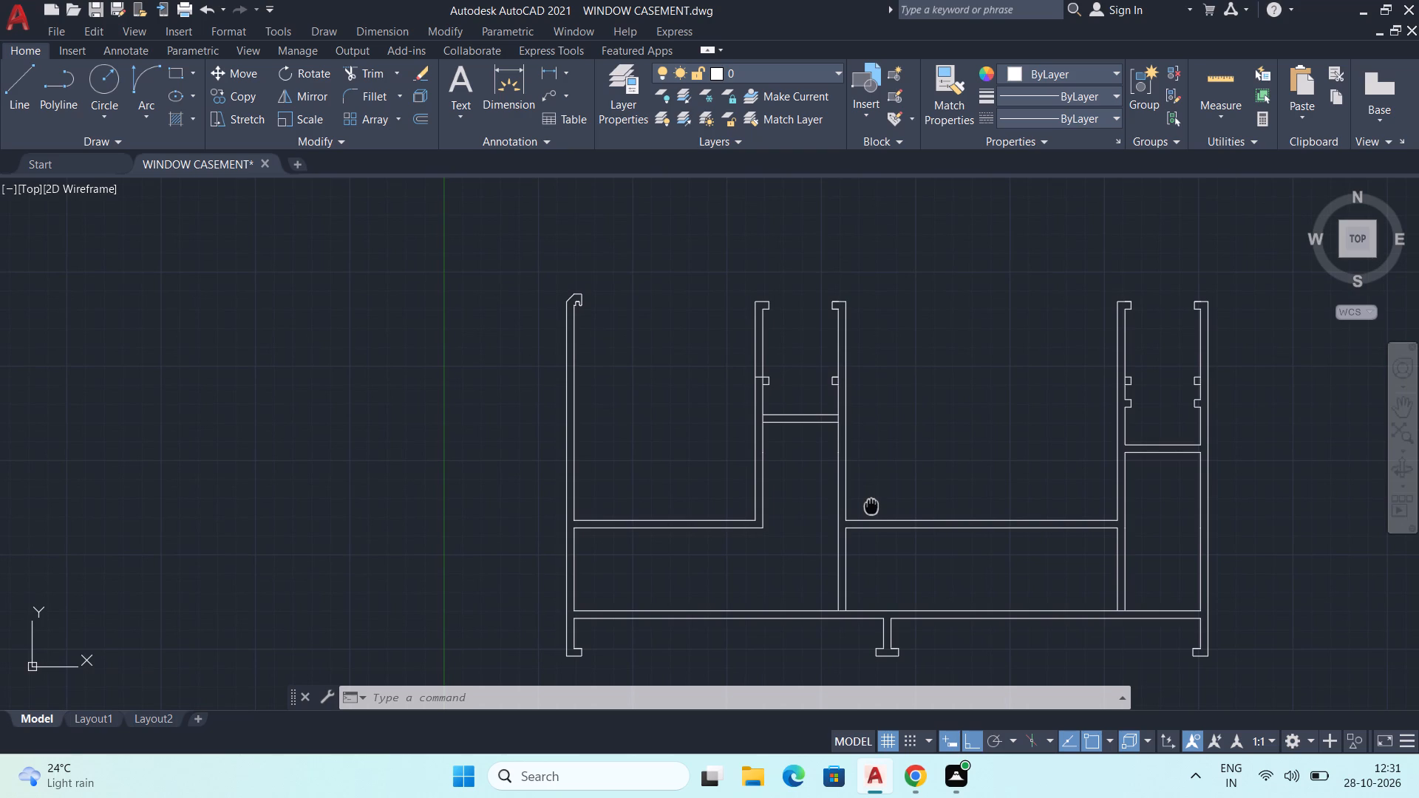
{"action": "middle_click_drag", "start_coordinate": [871, 505], "coordinate": [857, 505]}
{"action": "scroll", "coordinate": [860, 496], "scroll_direction": "down", "scroll_amount": 1}
{"action": "middle_click_drag", "start_coordinate": [865, 494], "coordinate": [861, 517]}
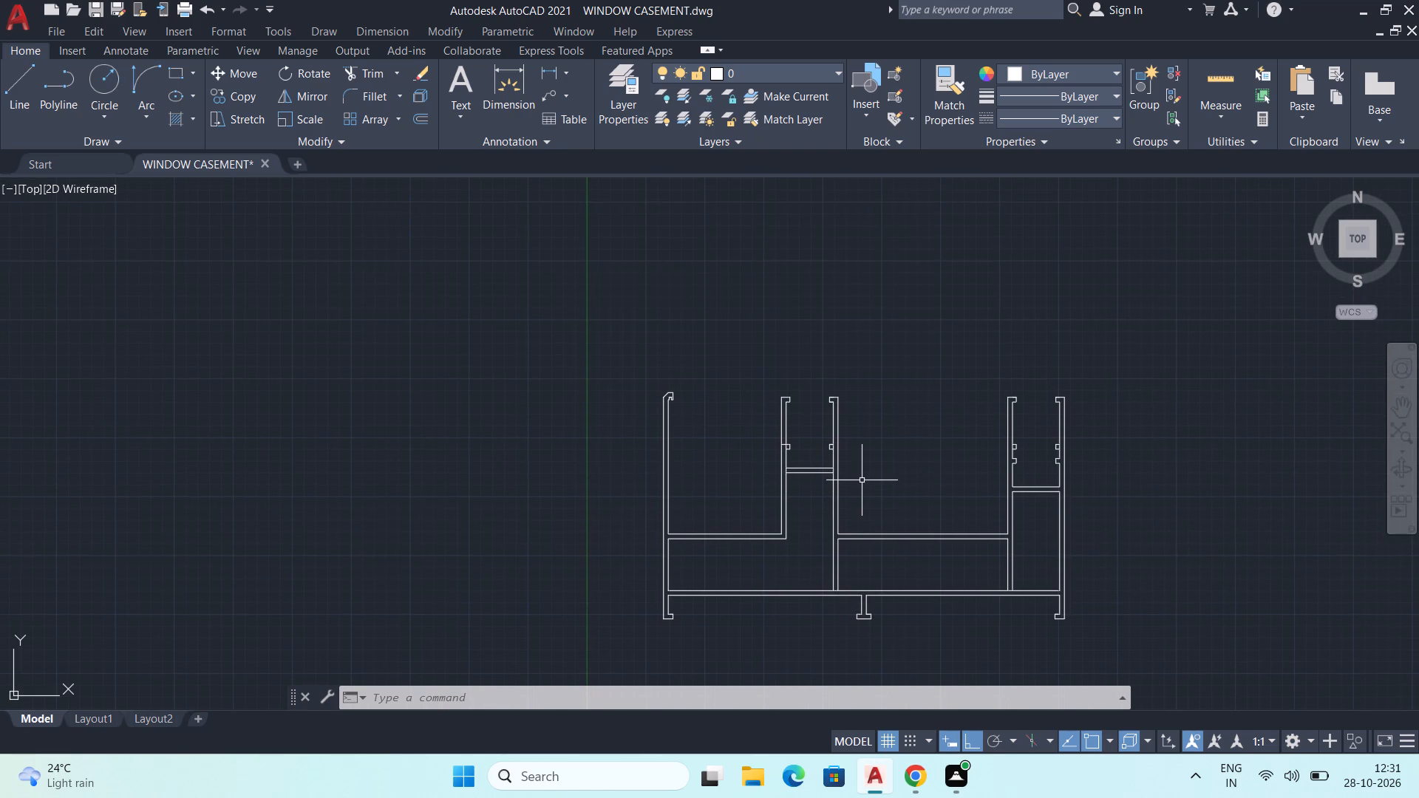
{"action": "type", "text": "TR"}
{"action": "key", "text": "Return"}
{"action": "scroll", "coordinate": [798, 450], "scroll_direction": "up", "scroll_amount": 5}
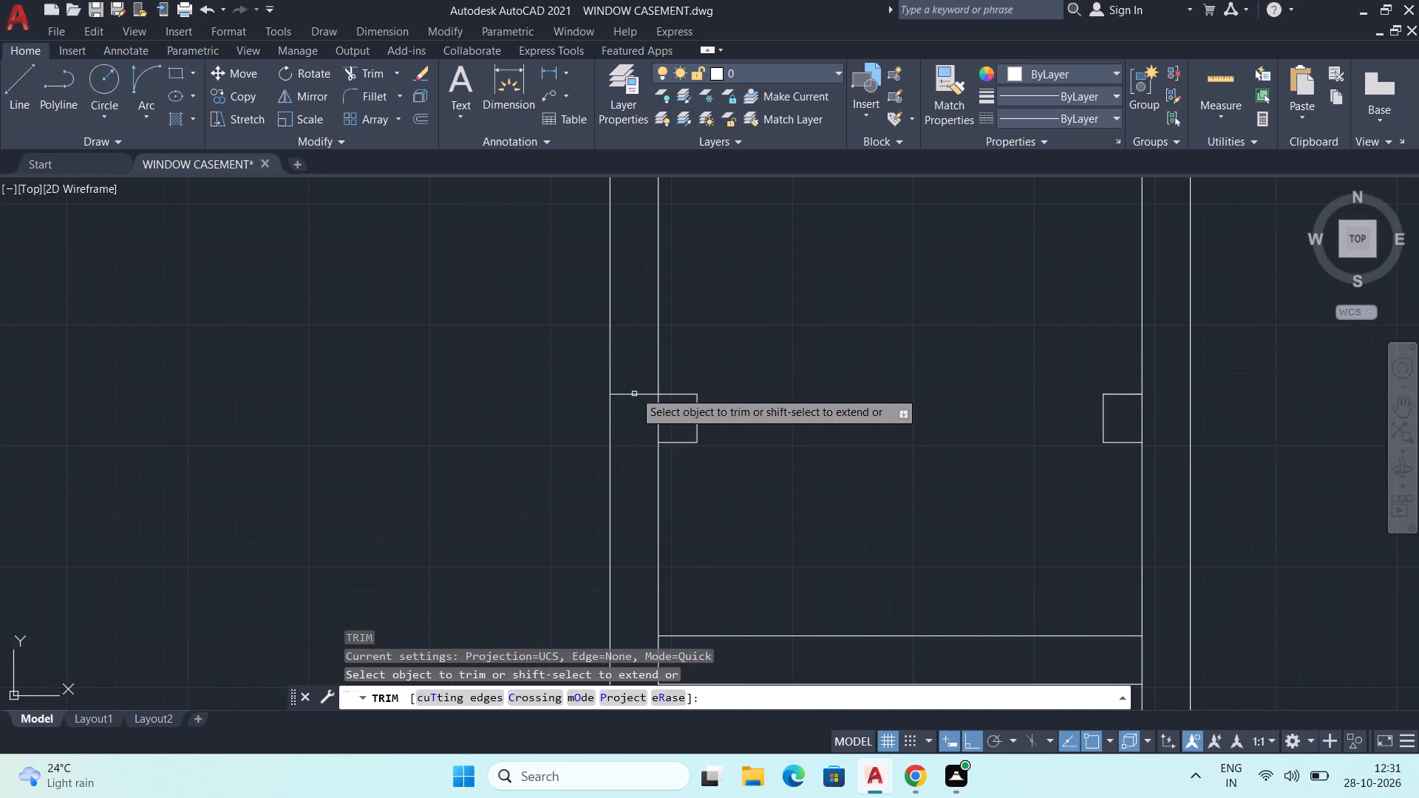
{"action": "left_click", "coordinate": [638, 382]}
{"action": "left_click", "coordinate": [664, 423]}
{"action": "scroll", "coordinate": [944, 463], "scroll_direction": "down", "scroll_amount": 1}
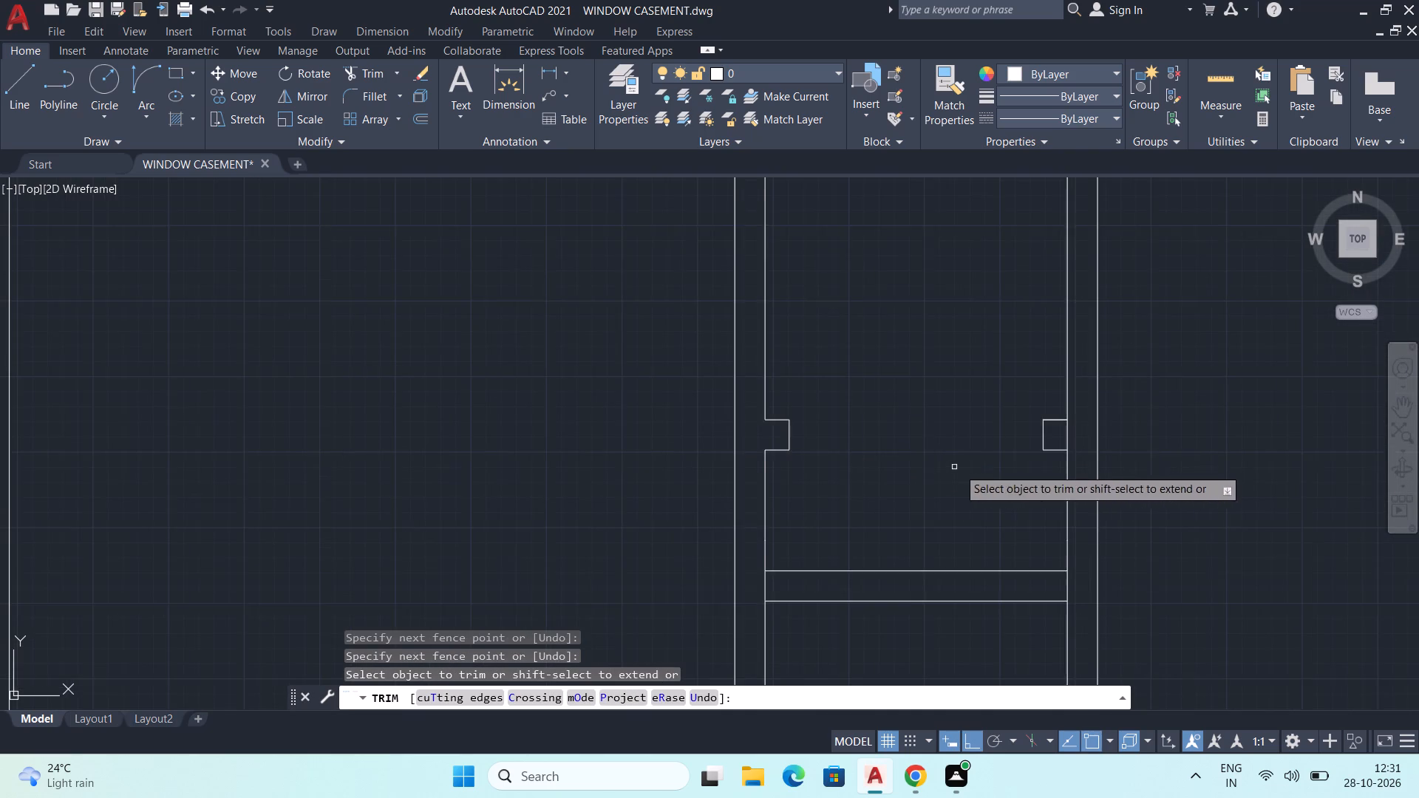
{"action": "middle_click_drag", "start_coordinate": [970, 474], "coordinate": [973, 500]}
{"action": "left_click", "coordinate": [1069, 461]}
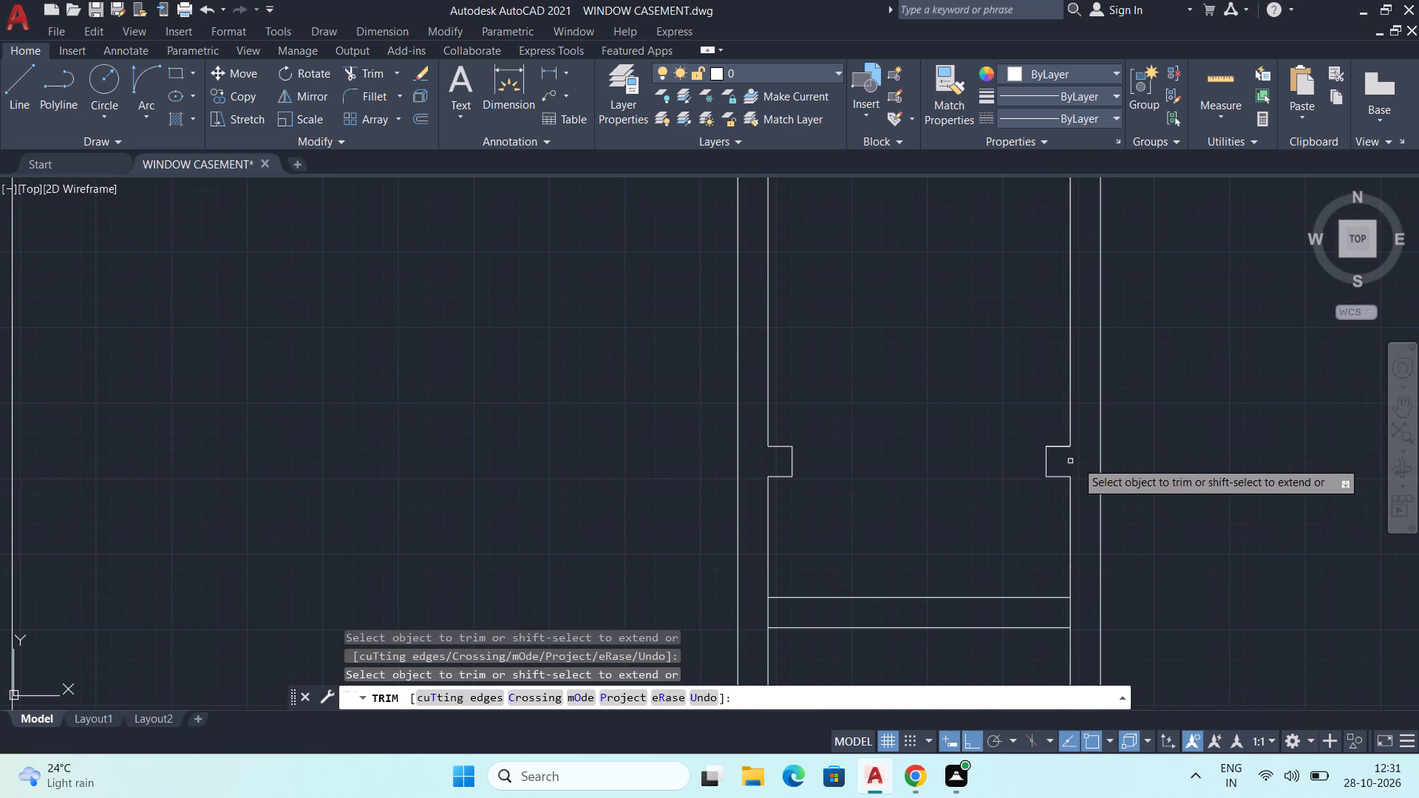
{"action": "scroll", "coordinate": [1153, 451], "scroll_direction": "down", "scroll_amount": 3}
{"action": "middle_click_drag", "start_coordinate": [1191, 492], "coordinate": [956, 461]}
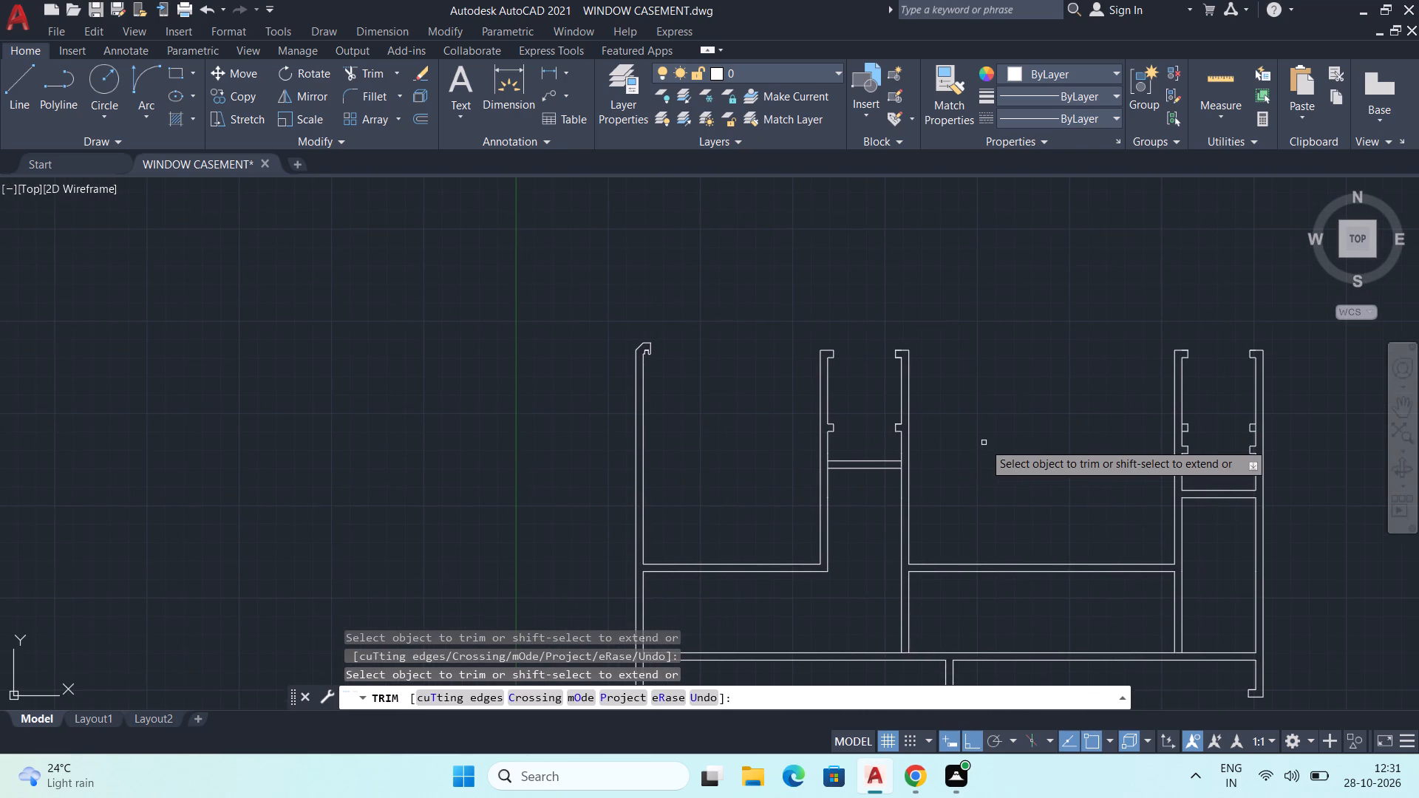
{"action": "scroll", "coordinate": [984, 443], "scroll_direction": "down", "scroll_amount": 1}
{"action": "middle_click_drag", "start_coordinate": [1003, 449], "coordinate": [929, 475]}
{"action": "scroll", "coordinate": [1011, 501], "scroll_direction": "up", "scroll_amount": 2}
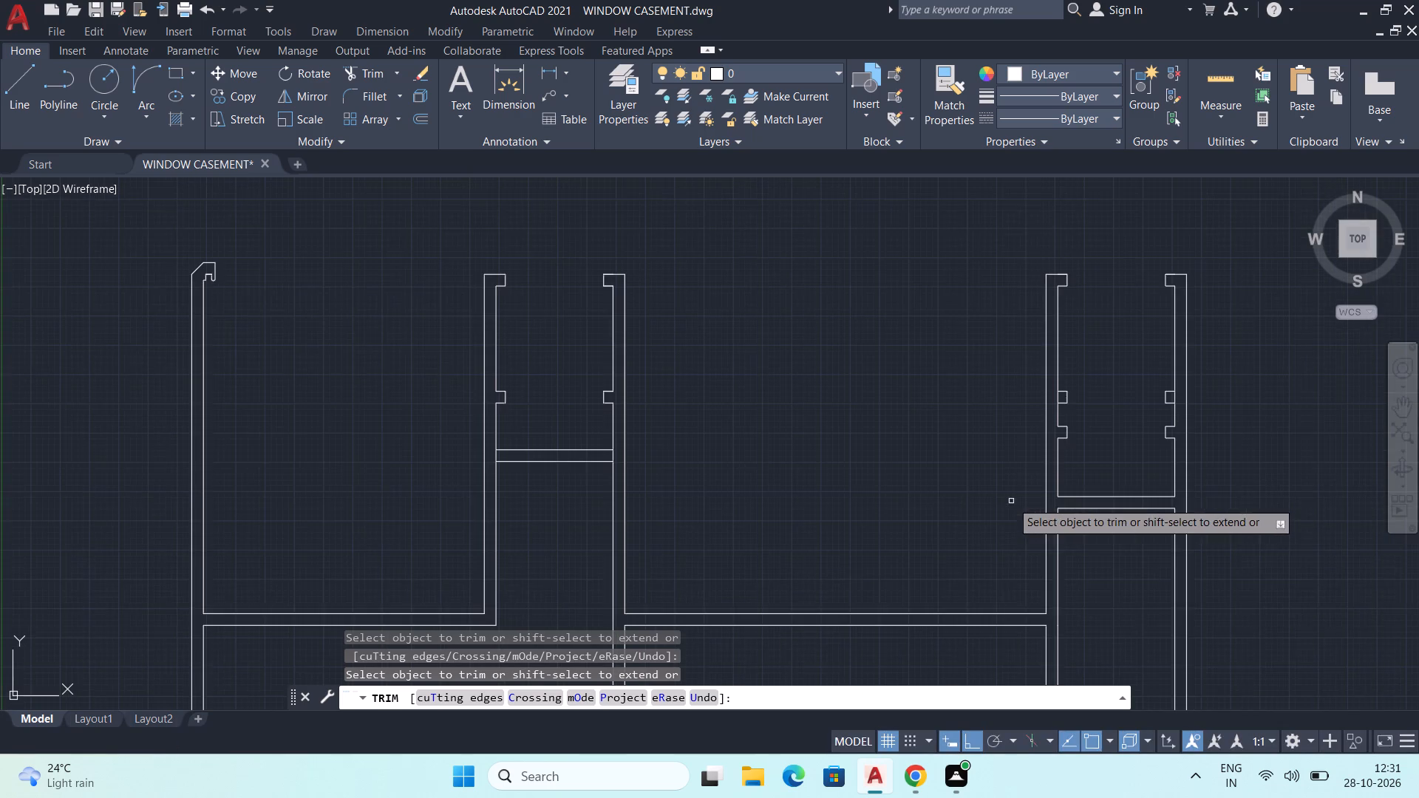
{"action": "middle_click_drag", "start_coordinate": [995, 515], "coordinate": [974, 477]}
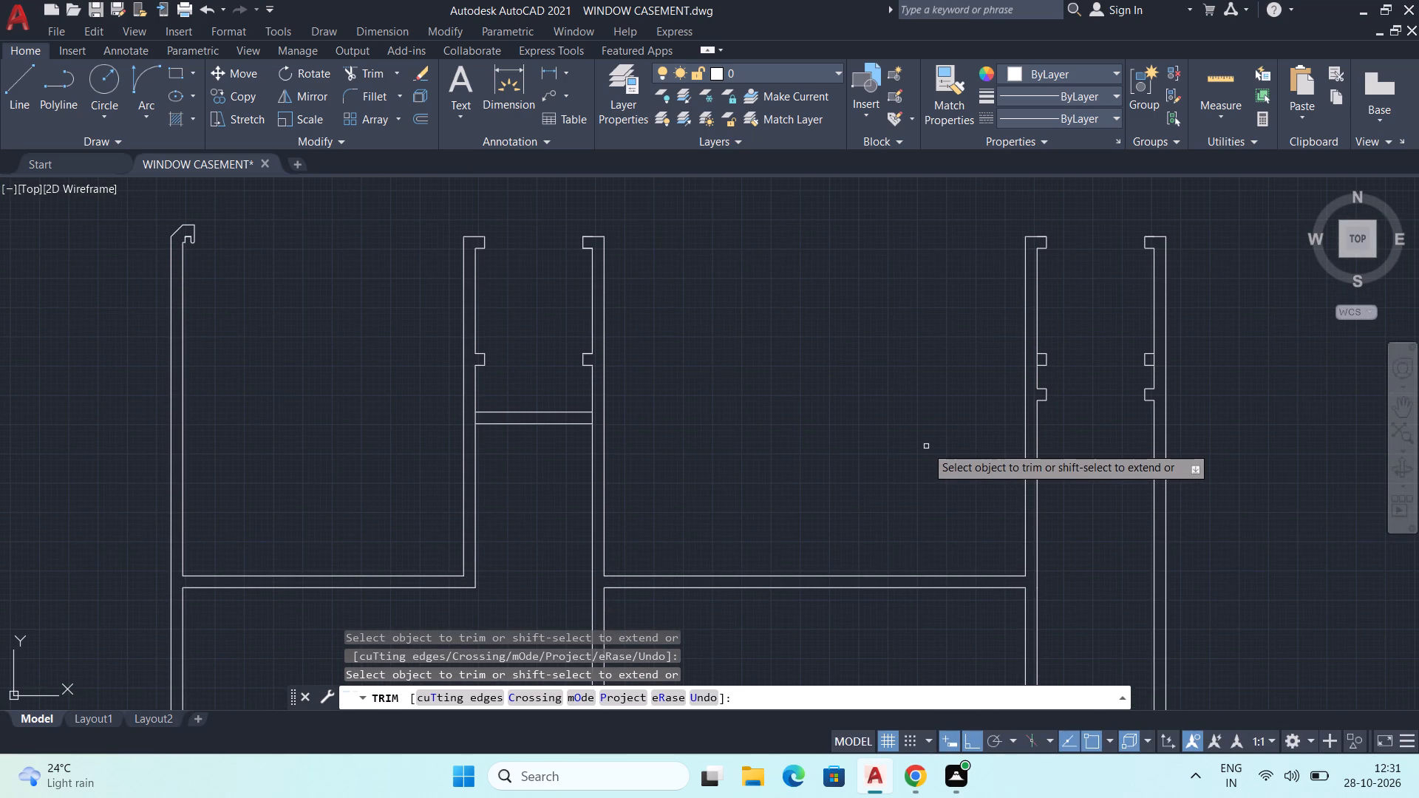
{"action": "key", "text": "space"}
Trim away the lower pair of small lips on the inner faces of the fourth and fifth walls.
{"action": "scroll", "coordinate": [879, 443], "scroll_direction": "down", "scroll_amount": 3}
{"action": "middle_click_drag", "start_coordinate": [877, 477], "coordinate": [886, 460]}
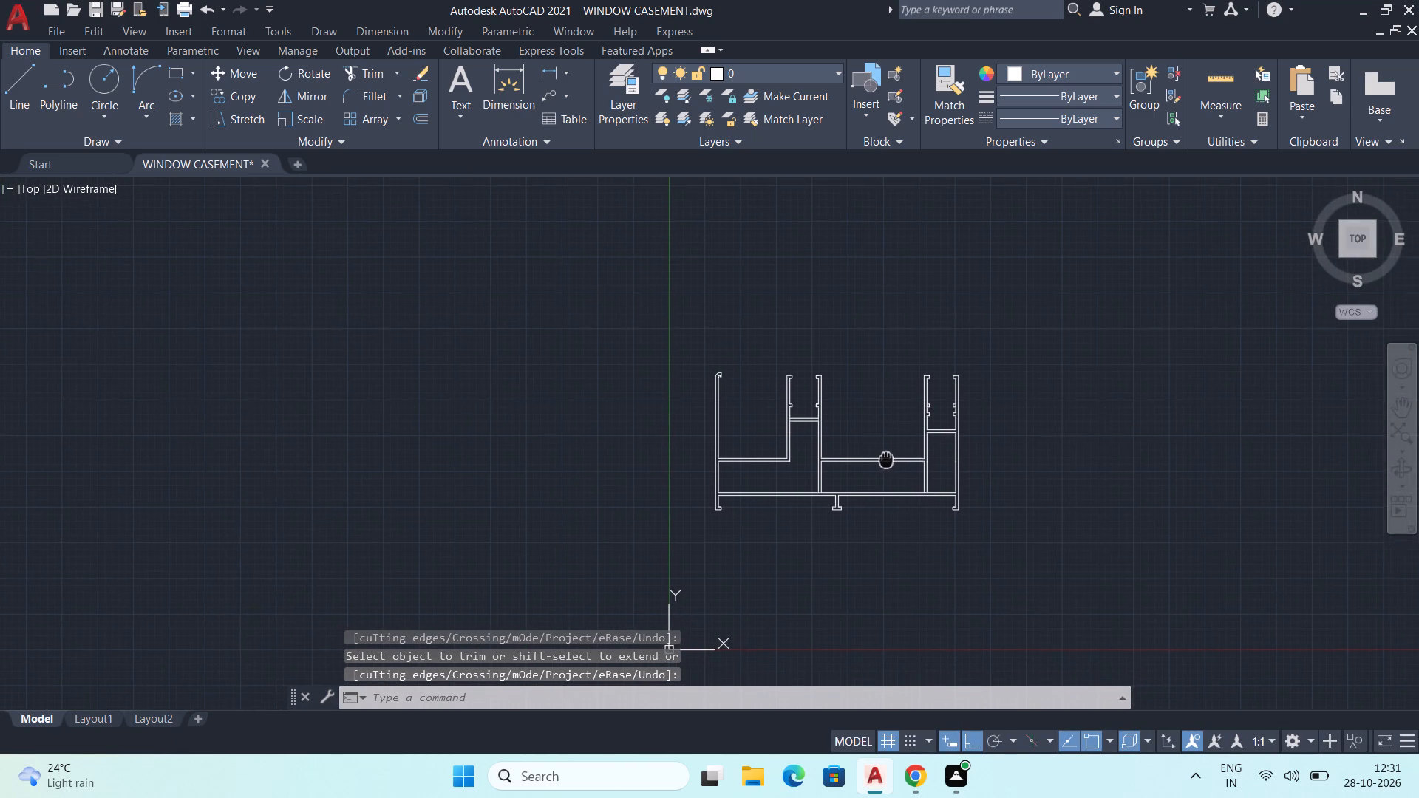
{"action": "middle_click_drag", "start_coordinate": [886, 460], "coordinate": [886, 477]}
{"action": "scroll", "coordinate": [726, 485], "scroll_direction": "up", "scroll_amount": 2}
{"action": "middle_click_drag", "start_coordinate": [807, 483], "coordinate": [693, 502]}
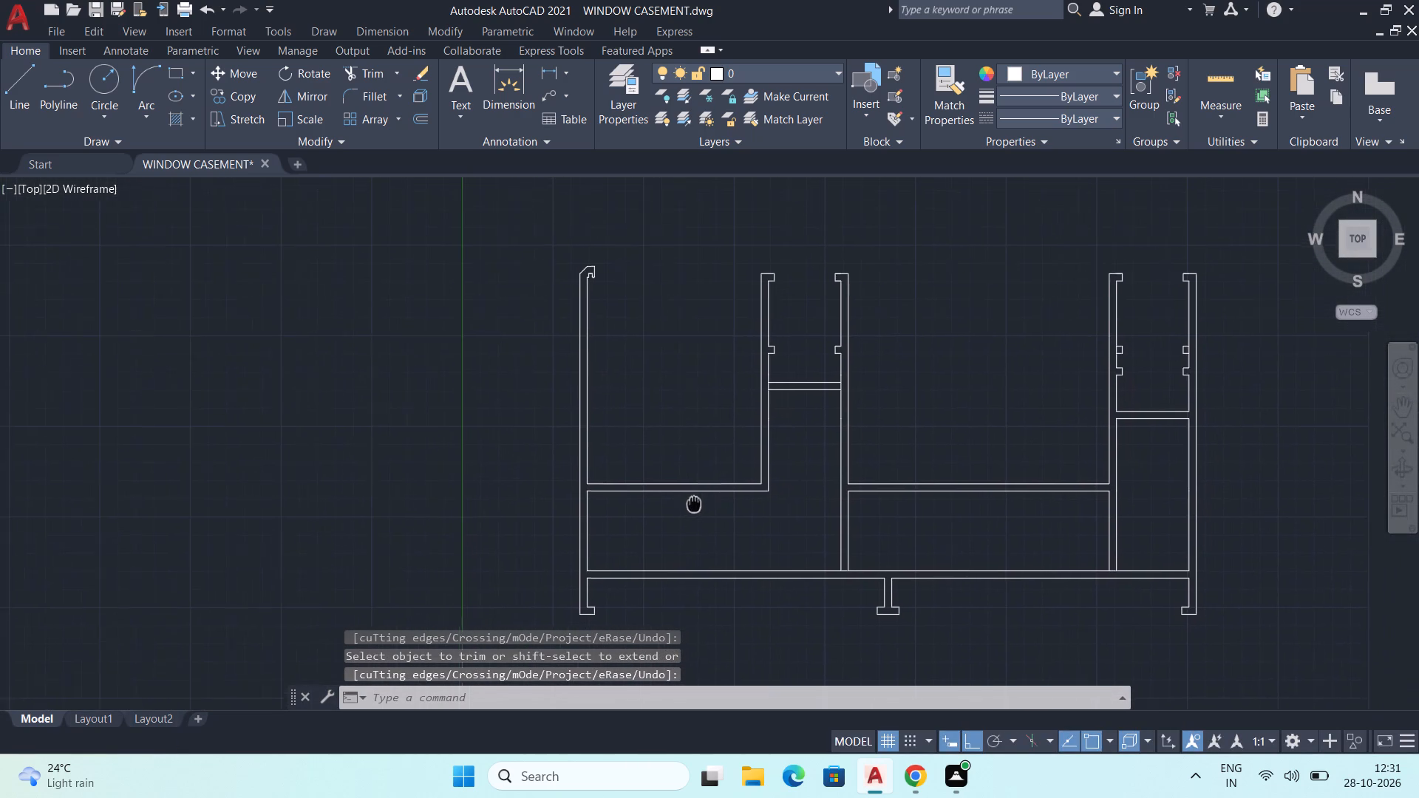
{"action": "middle_click_drag", "start_coordinate": [693, 502], "coordinate": [688, 505]}
{"action": "scroll", "coordinate": [777, 486], "scroll_direction": "up", "scroll_amount": 1}
{"action": "middle_click_drag", "start_coordinate": [861, 485], "coordinate": [716, 501]}
{"action": "middle_click_drag", "start_coordinate": [939, 470], "coordinate": [878, 520]}
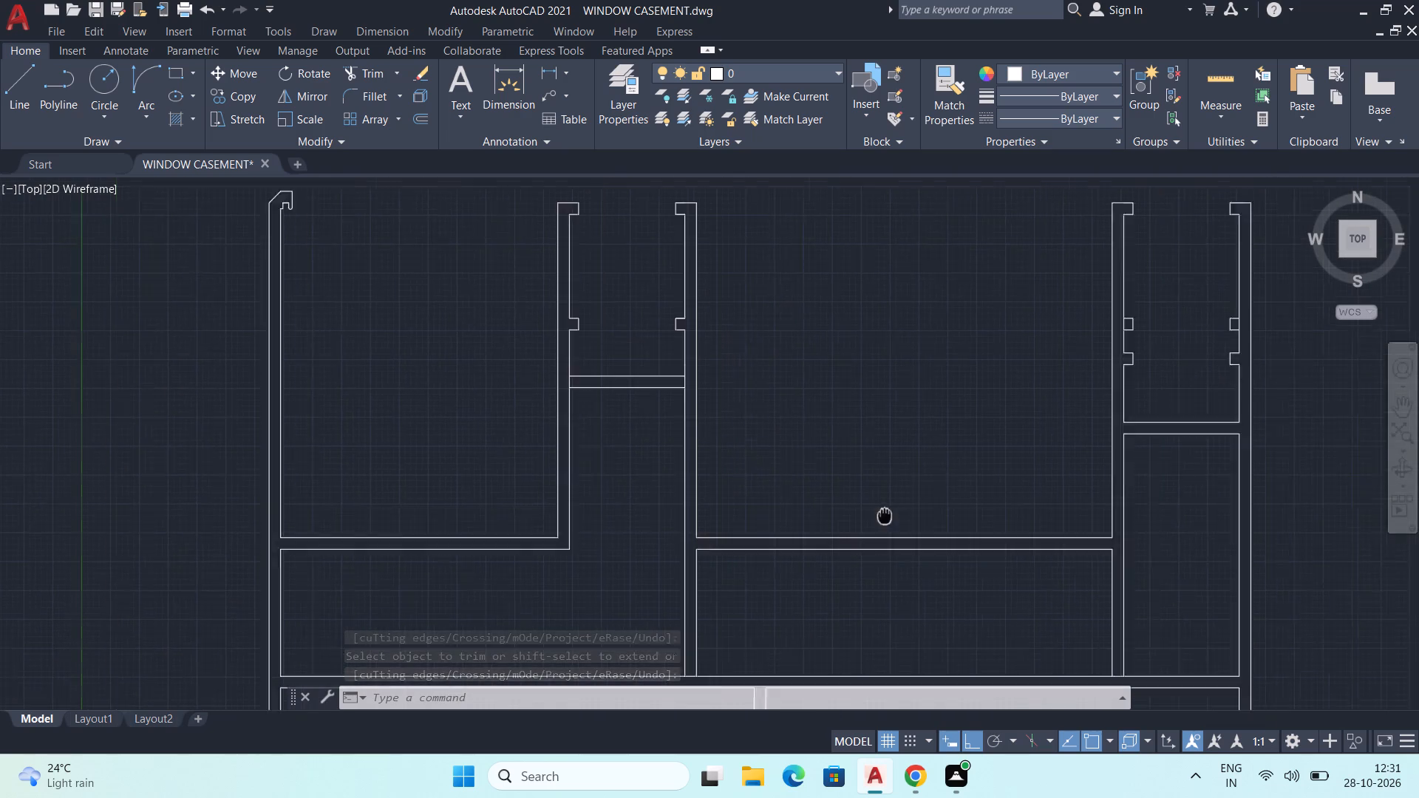
{"action": "middle_click_drag", "start_coordinate": [878, 520], "coordinate": [870, 525]}
{"action": "middle_click_drag", "start_coordinate": [1103, 453], "coordinate": [972, 497]}
{"action": "scroll", "coordinate": [980, 457], "scroll_direction": "up", "scroll_amount": 2}
{"action": "middle_click_drag", "start_coordinate": [981, 457], "coordinate": [965, 485]}
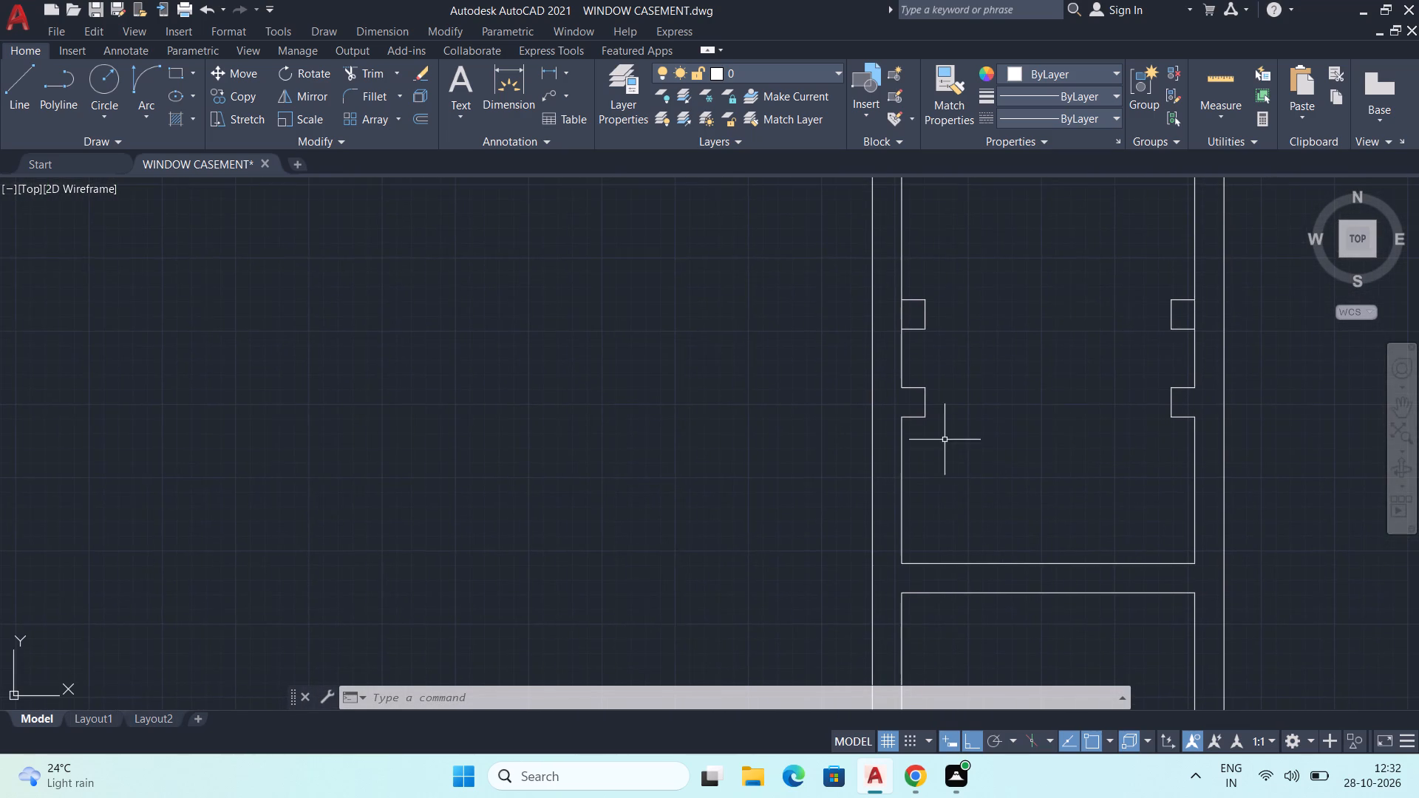
{"action": "scroll", "coordinate": [945, 438], "scroll_direction": "down", "scroll_amount": 1}
{"action": "middle_click_drag", "start_coordinate": [953, 454], "coordinate": [953, 463]}
{"action": "key", "text": "t"}
{"action": "key", "text": "r"}
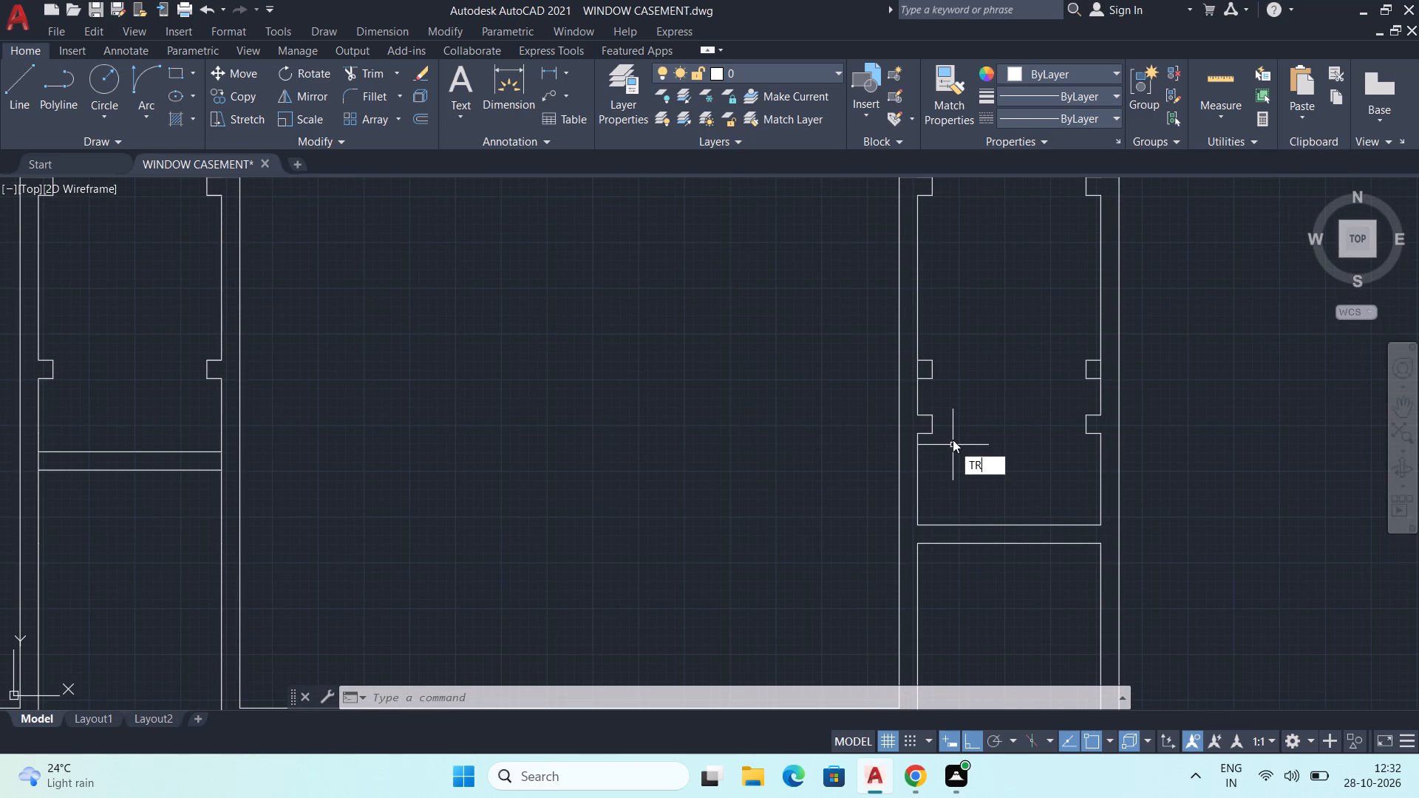
{"action": "key", "text": "Return"}
{"action": "scroll", "coordinate": [952, 434], "scroll_direction": "up", "scroll_amount": 1}
{"action": "left_click", "coordinate": [908, 394]}
{"action": "left_click", "coordinate": [915, 445]}
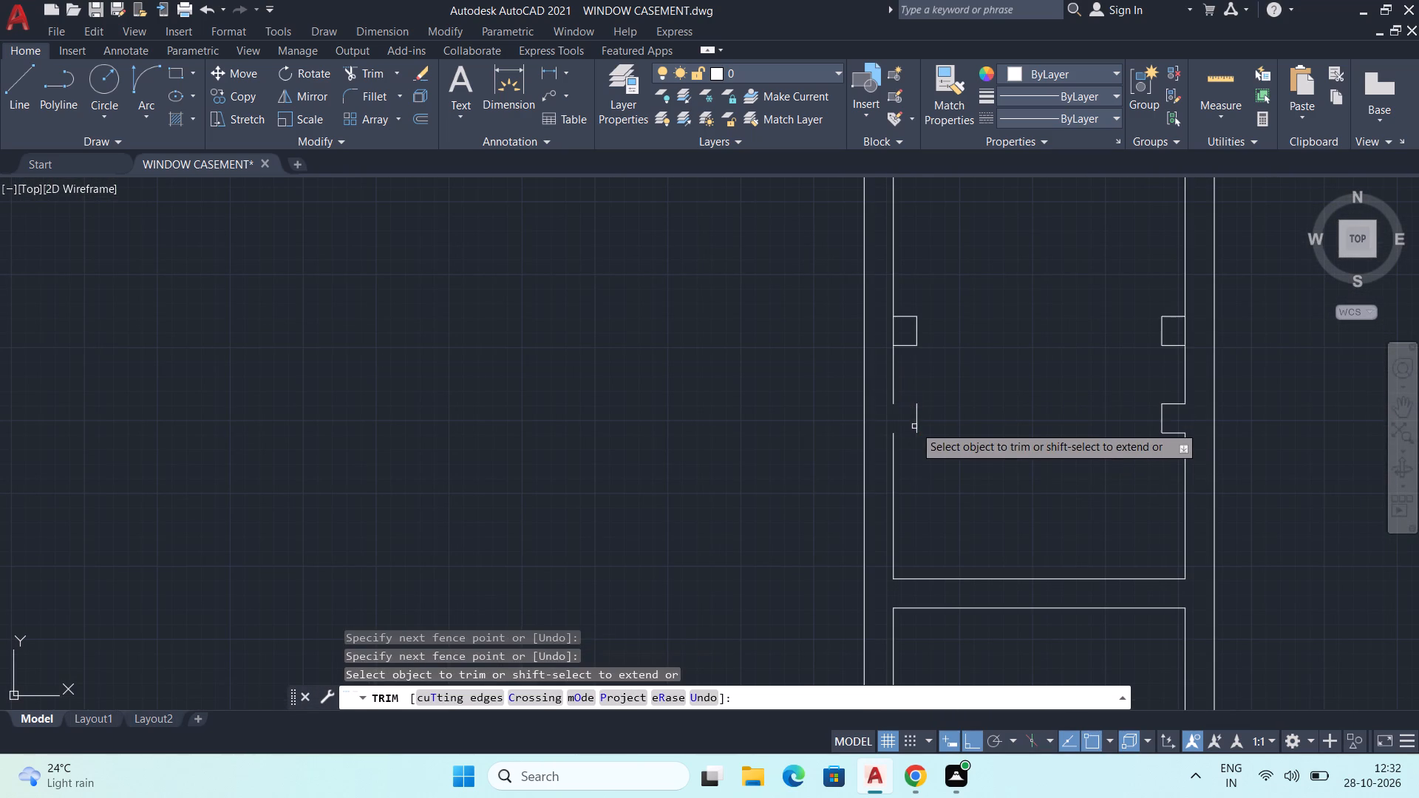
{"action": "left_click", "coordinate": [914, 420]}
{"action": "left_click", "coordinate": [1171, 386]}
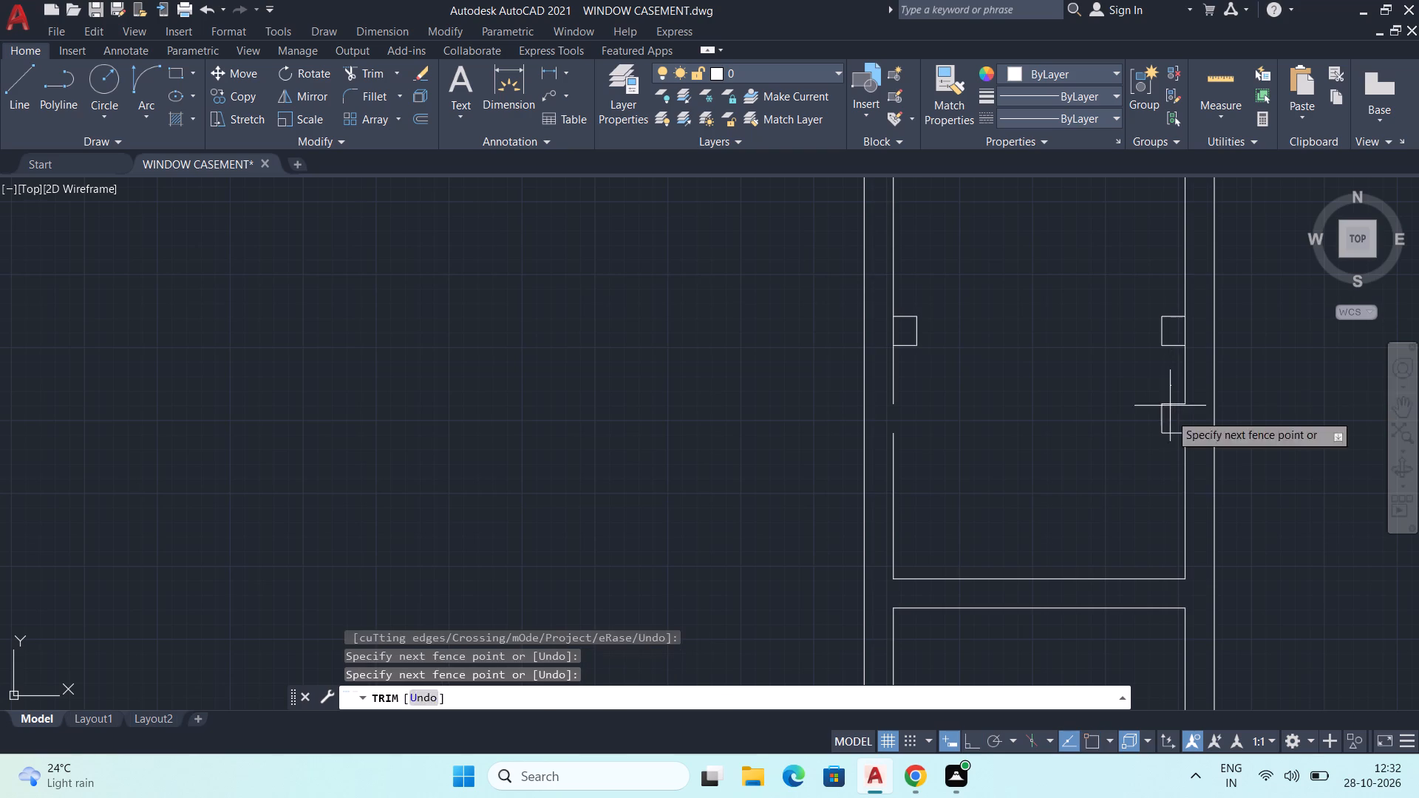
{"action": "left_click", "coordinate": [1170, 458]}
{"action": "left_click", "coordinate": [1164, 419]}
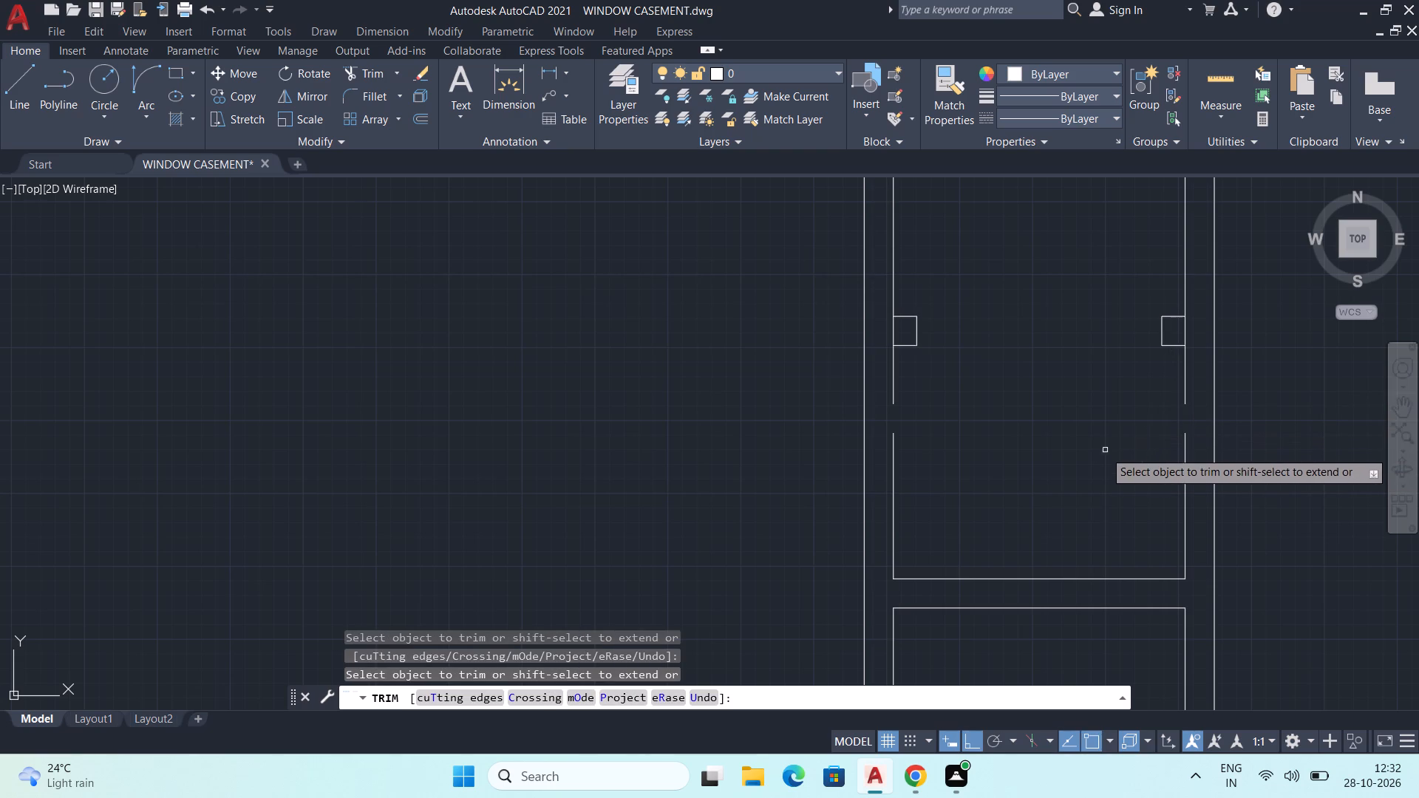
{"action": "key", "text": "space"}
Move both lines of the crossbar between the fourth and fifth walls 4 mm straight up.
{"action": "middle_click_drag", "start_coordinate": [1078, 483], "coordinate": [1072, 395]}
{"action": "left_click", "coordinate": [871, 469]}
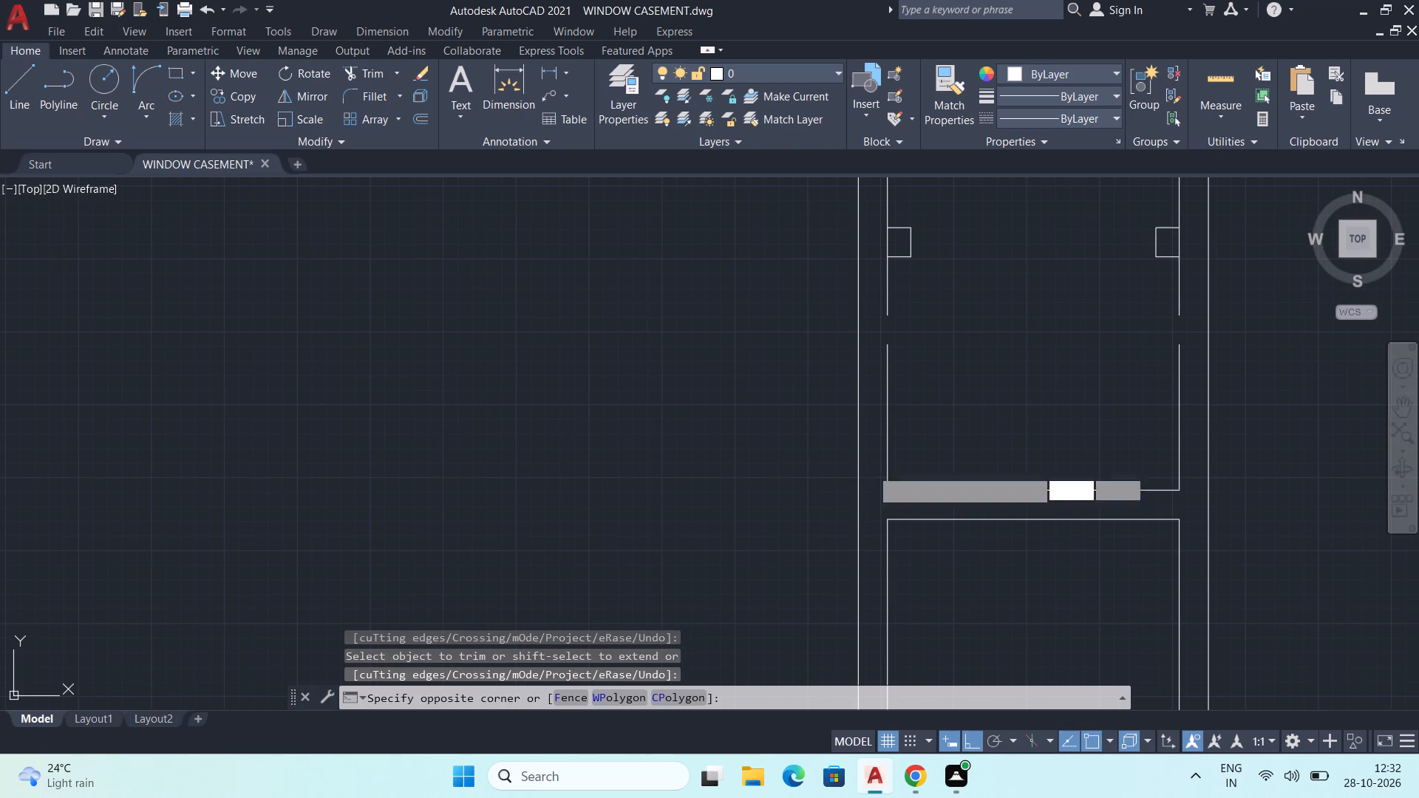
{"action": "left_click", "coordinate": [1192, 536]}
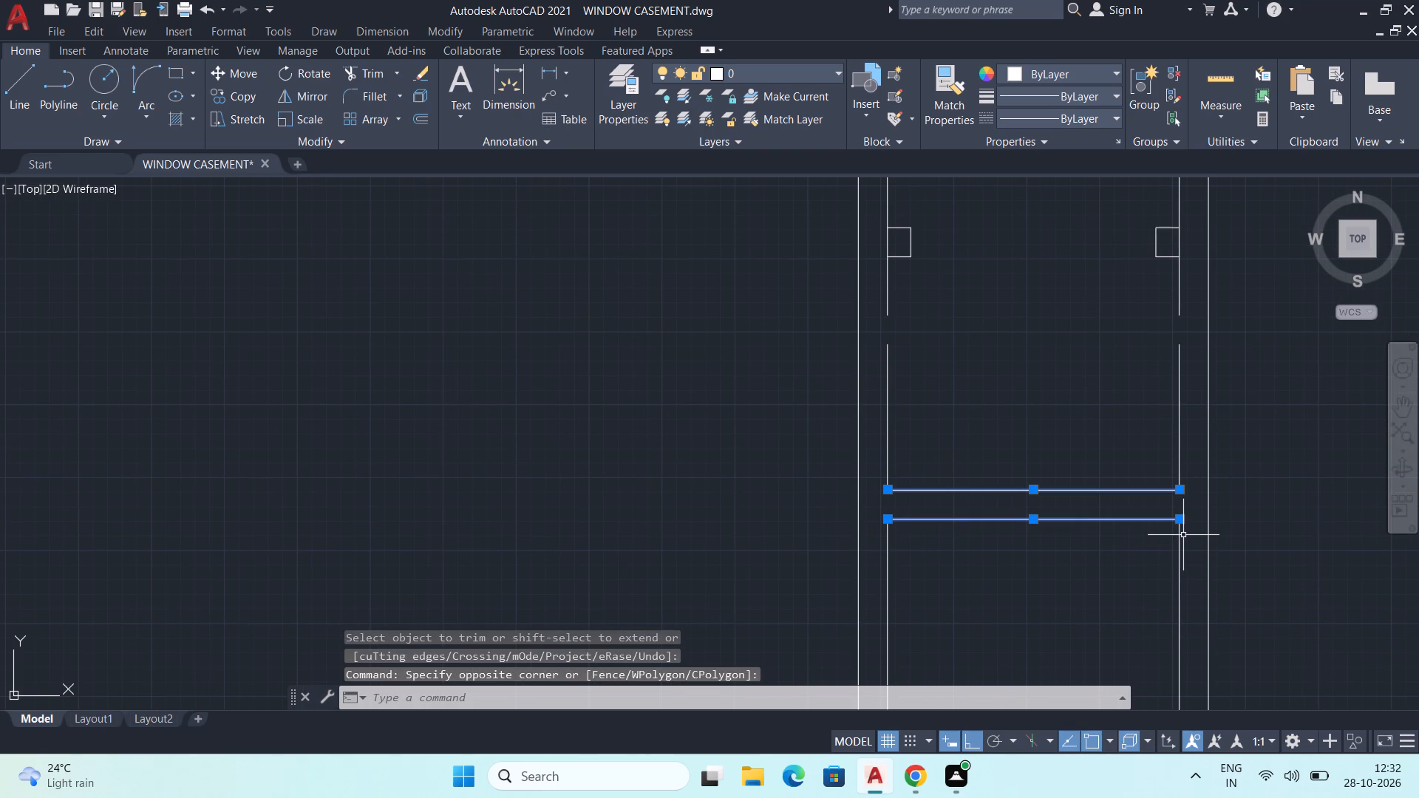
{"action": "key", "text": "m"}
{"action": "key", "text": "Return"}
{"action": "left_click", "coordinate": [1178, 523]}
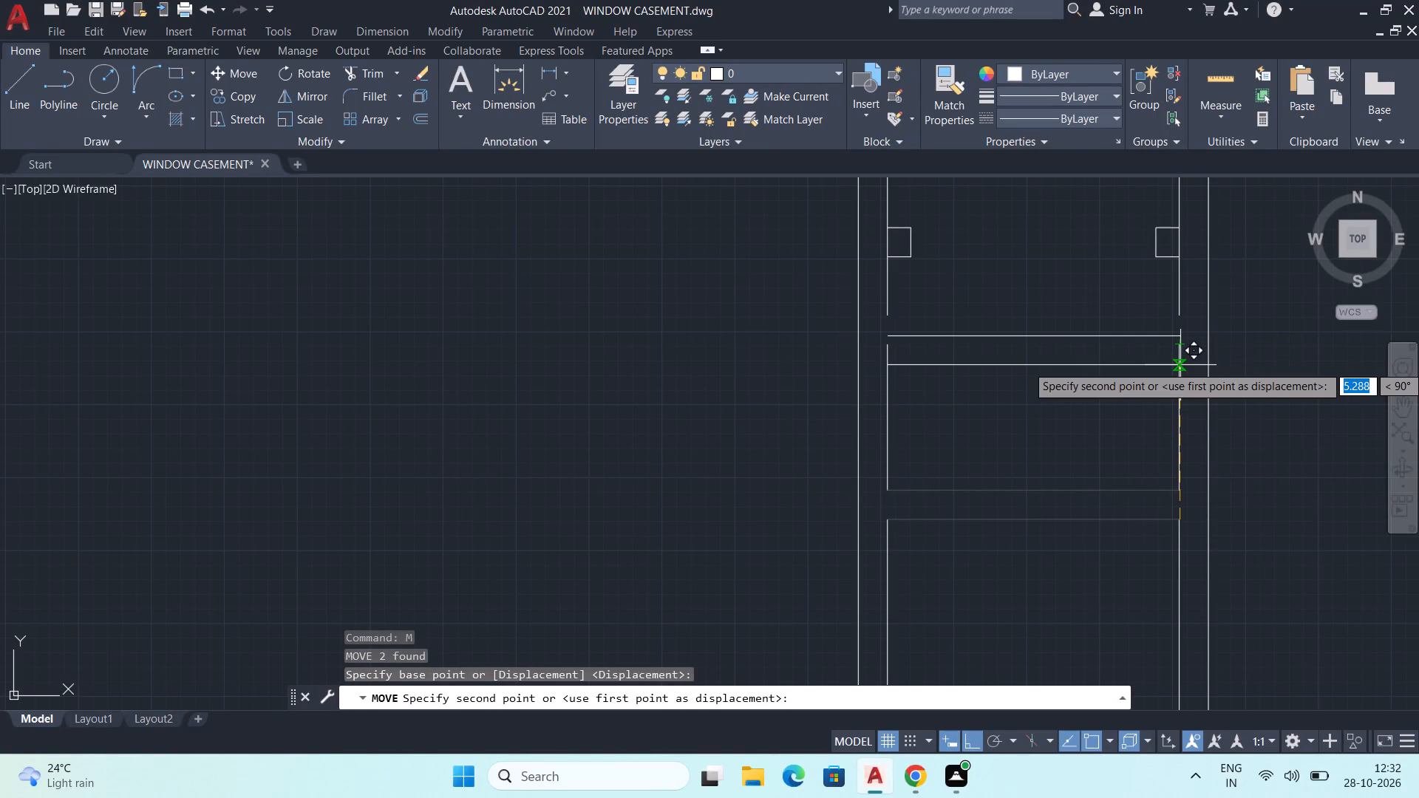
{"action": "key", "text": "4"}
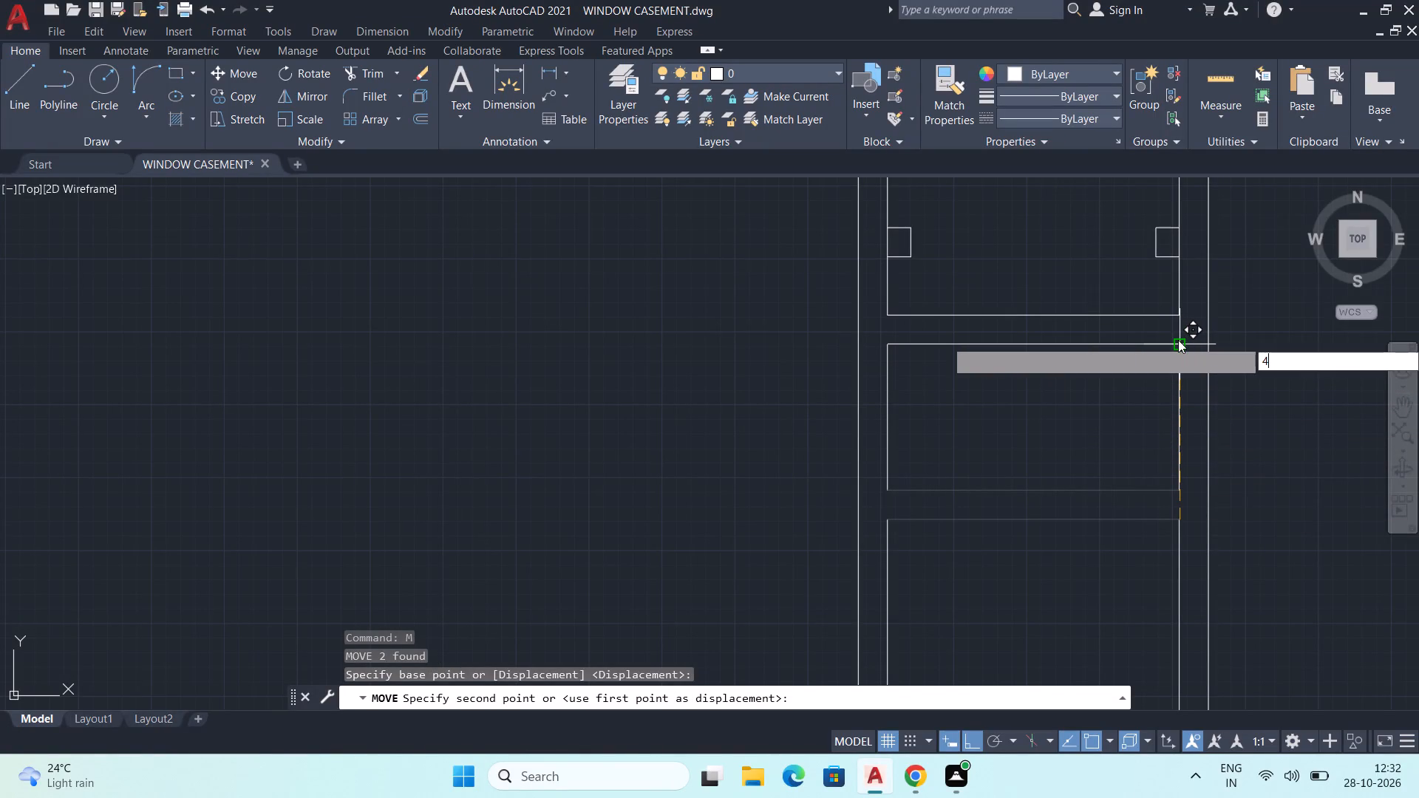
{"action": "key", "text": "Return"}
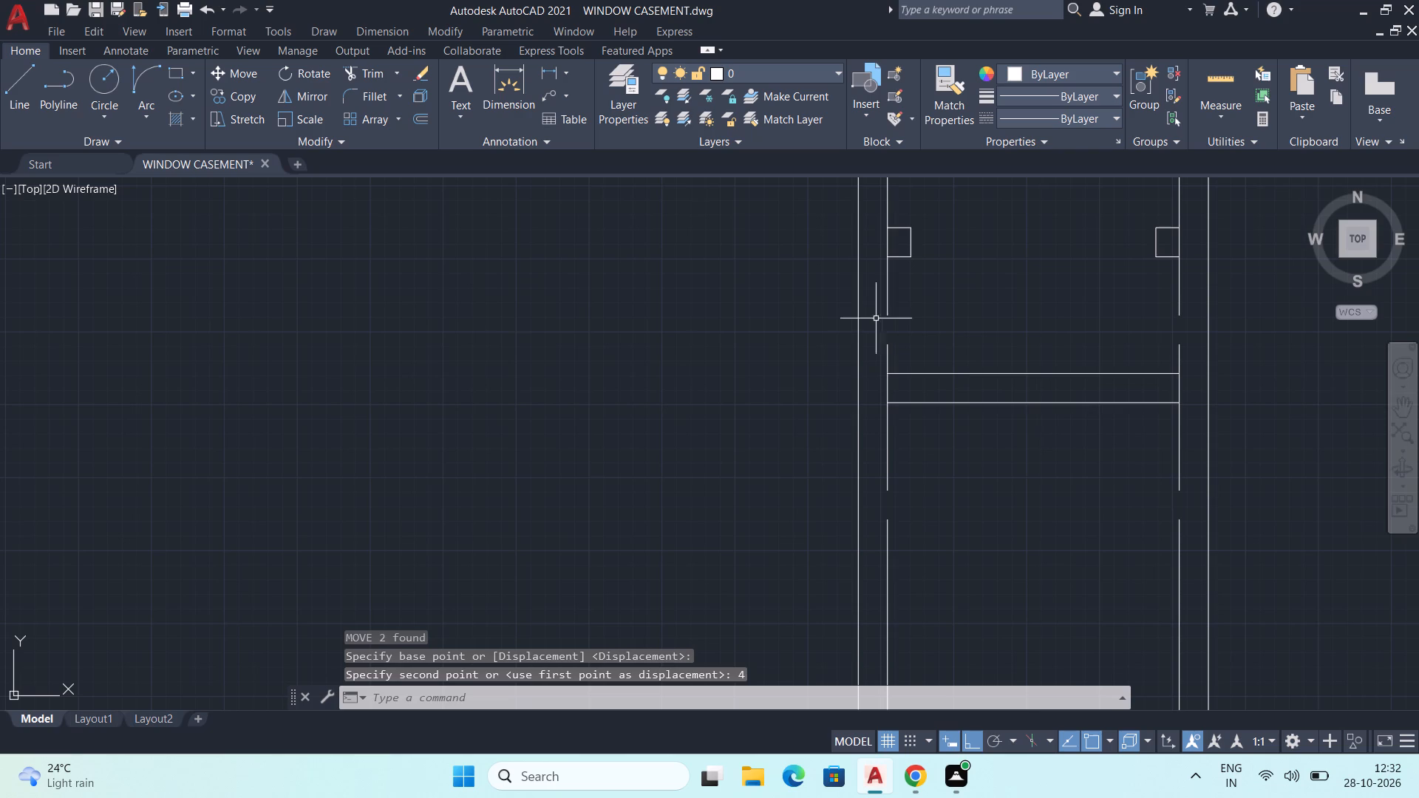
Stretch the fourth and fifth walls' upper inner-face lines 1 mm down to meet the segments below, closing the gaps at the removed lips.
{"action": "left_click", "coordinate": [888, 285]}
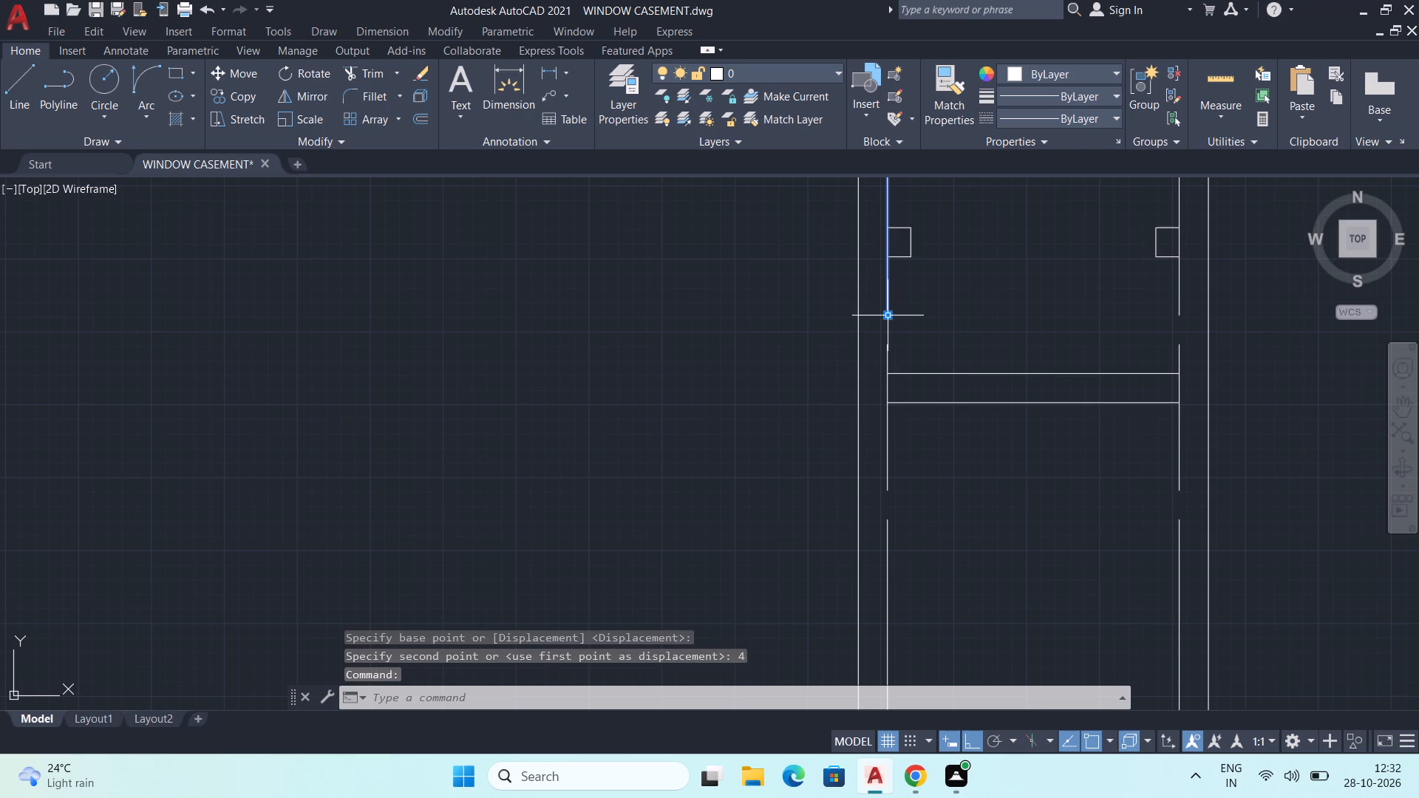
{"action": "left_click", "coordinate": [887, 315]}
{"action": "left_click", "coordinate": [886, 347]}
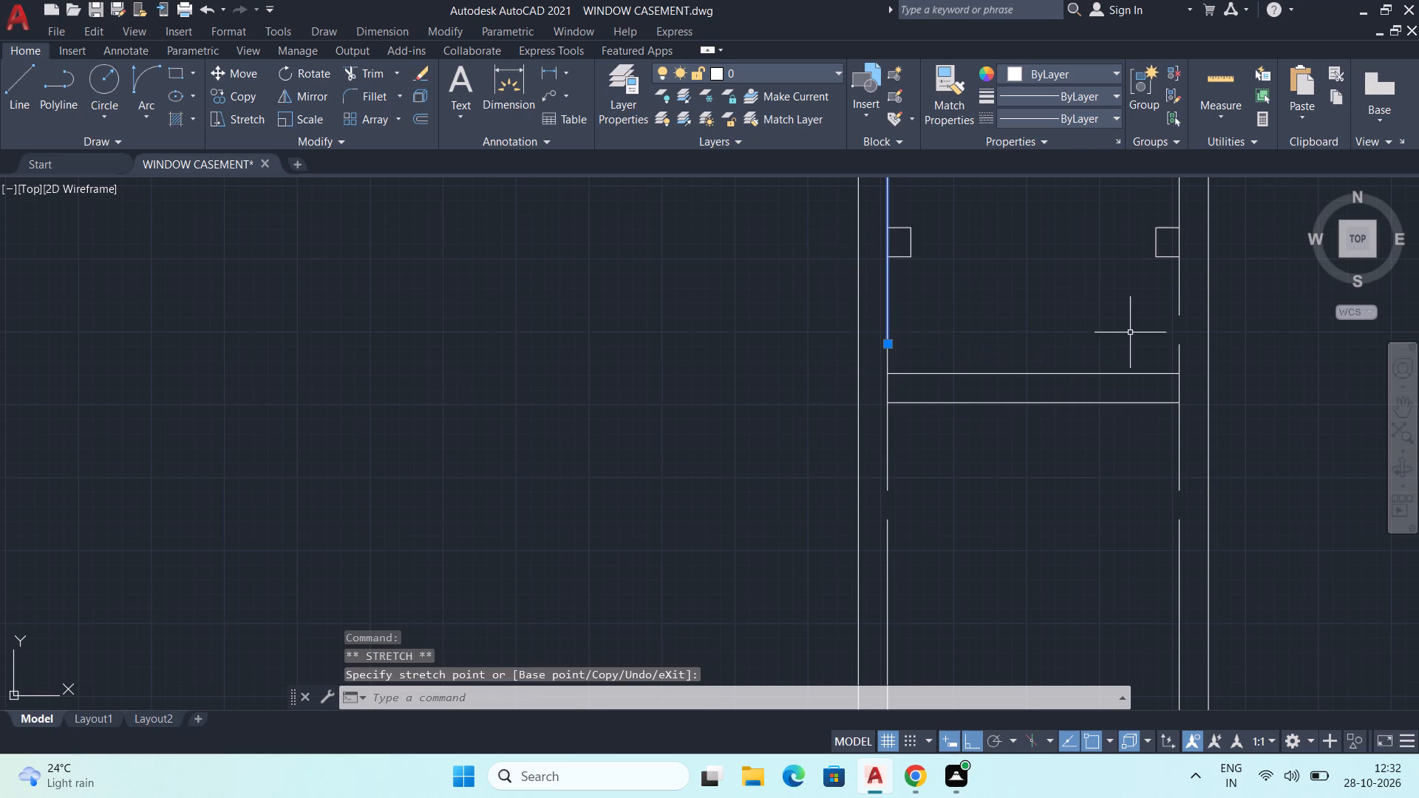
{"action": "left_click", "coordinate": [1178, 279]}
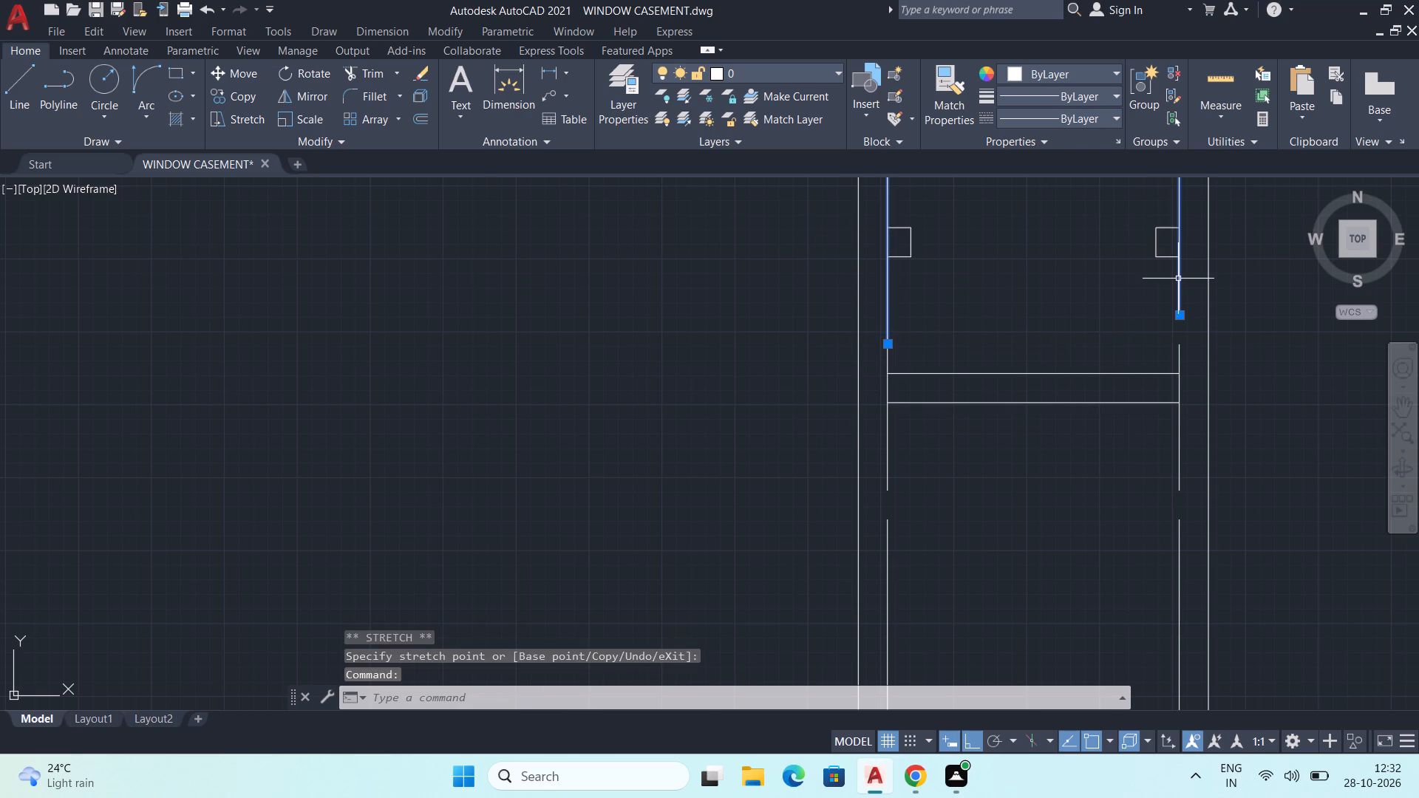
{"action": "left_click", "coordinate": [1177, 316]}
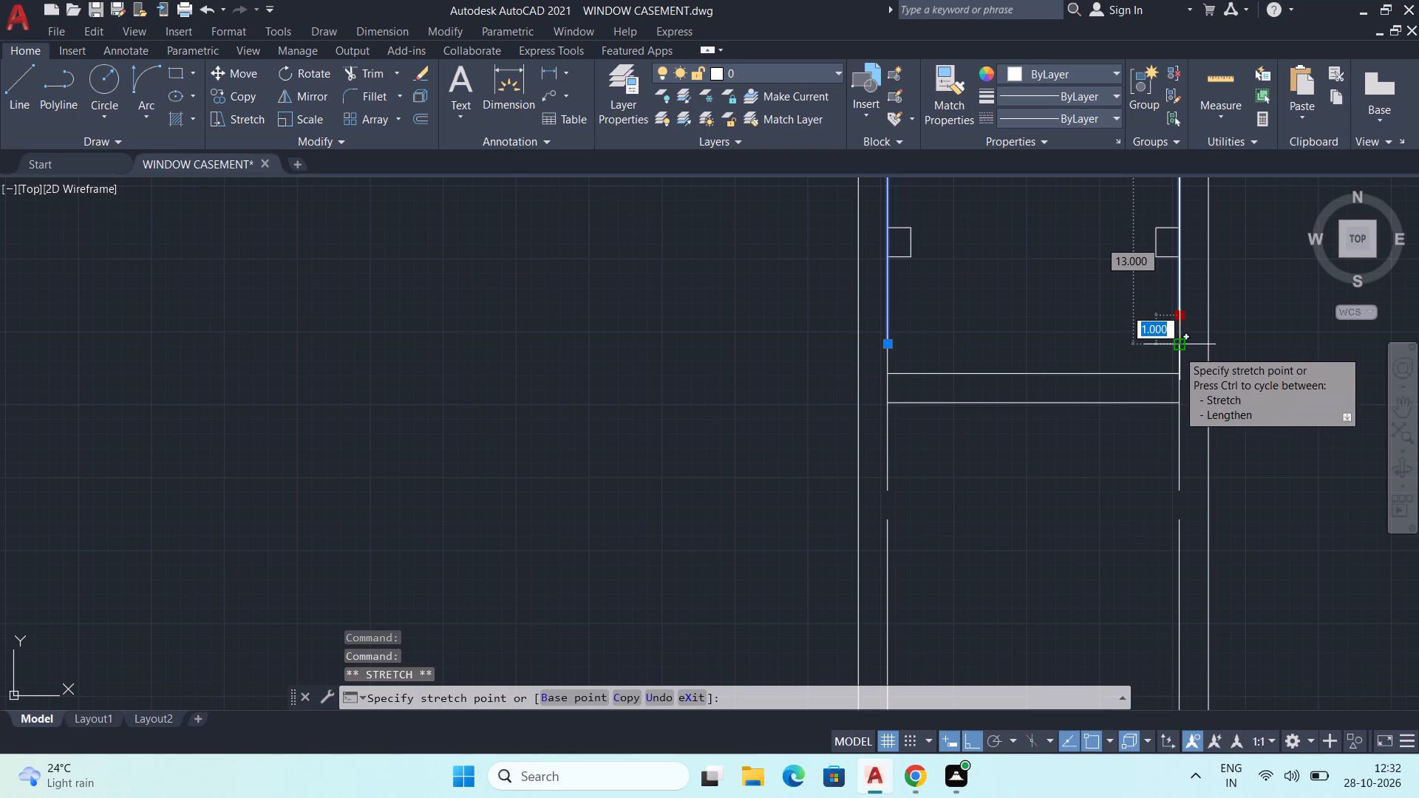
{"action": "left_click", "coordinate": [1177, 349]}
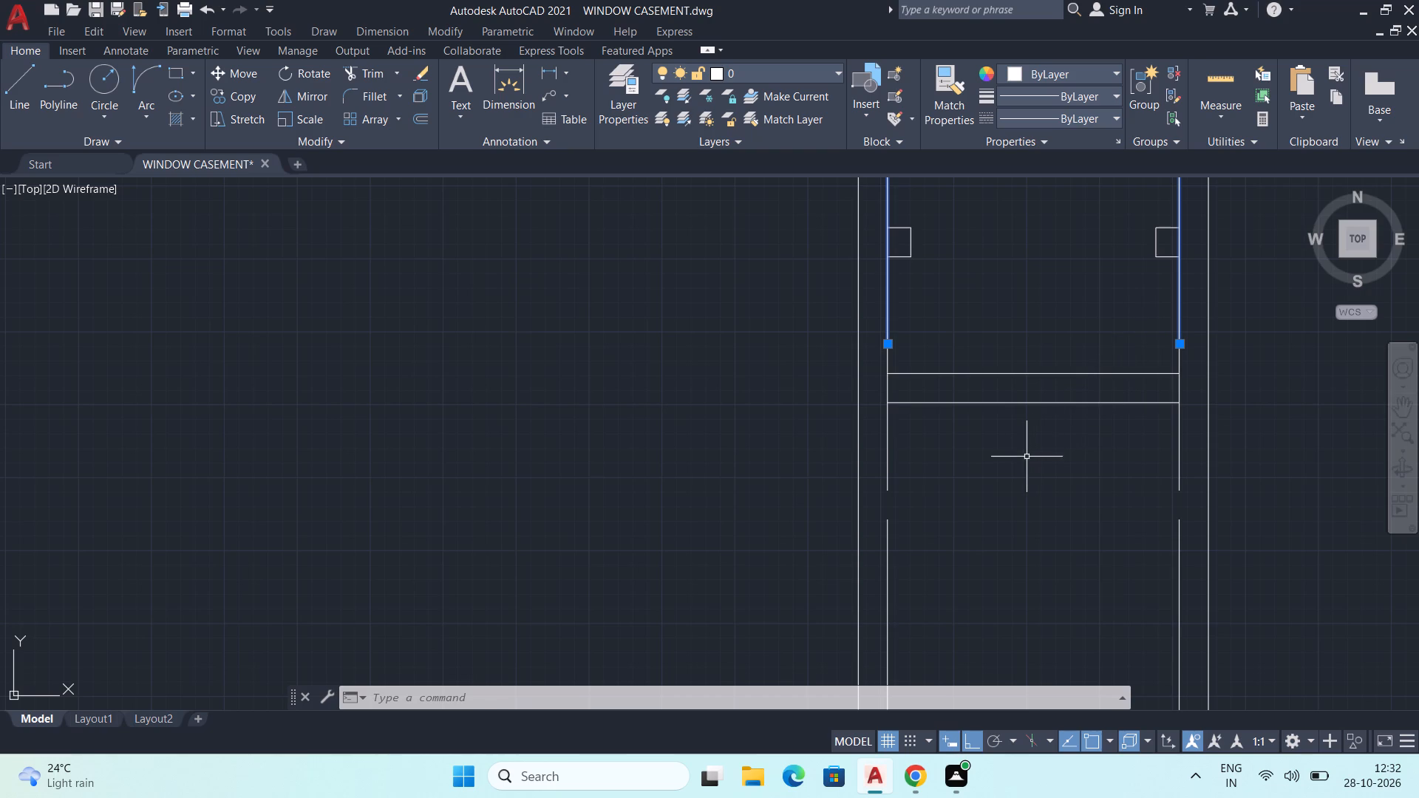
{"action": "middle_click_drag", "start_coordinate": [1027, 457], "coordinate": [995, 441]}
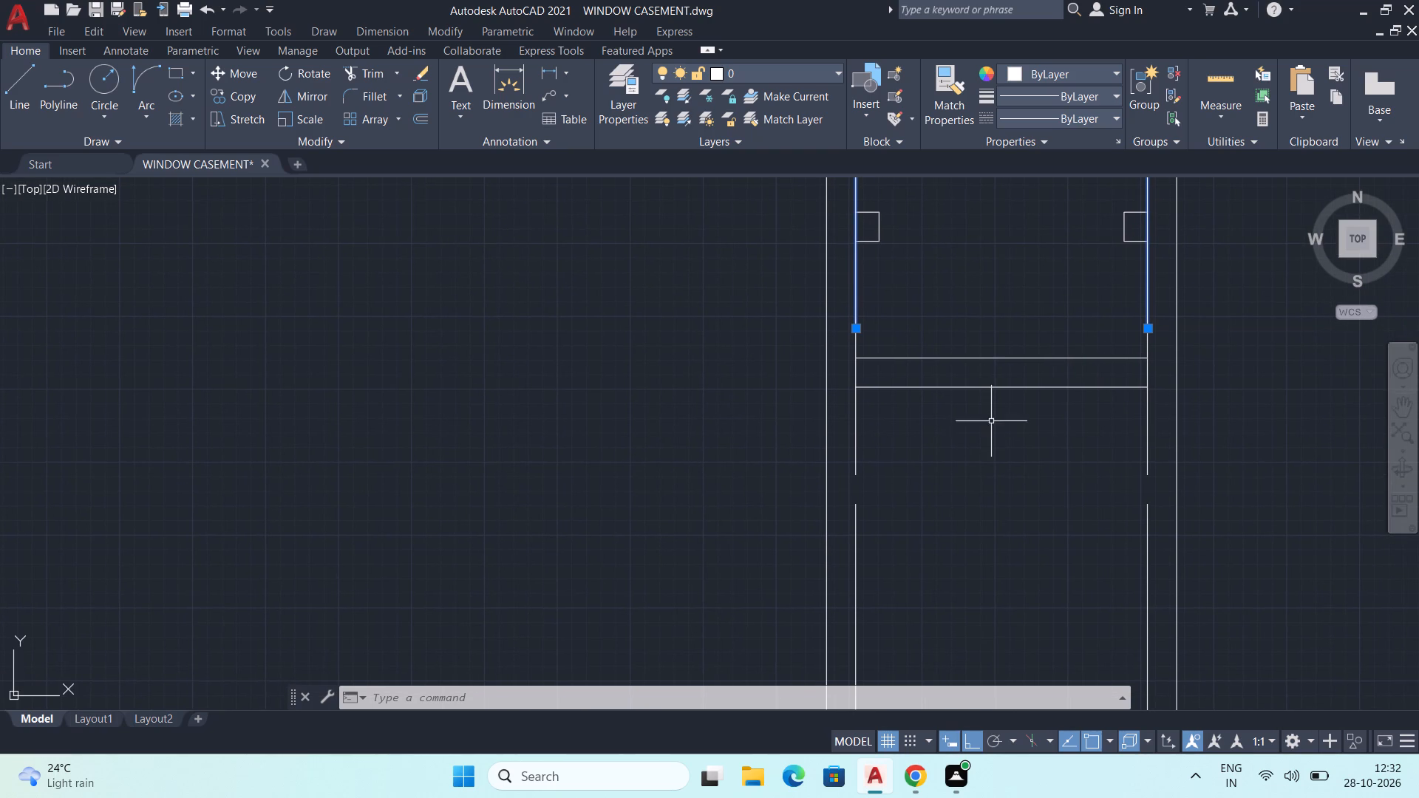
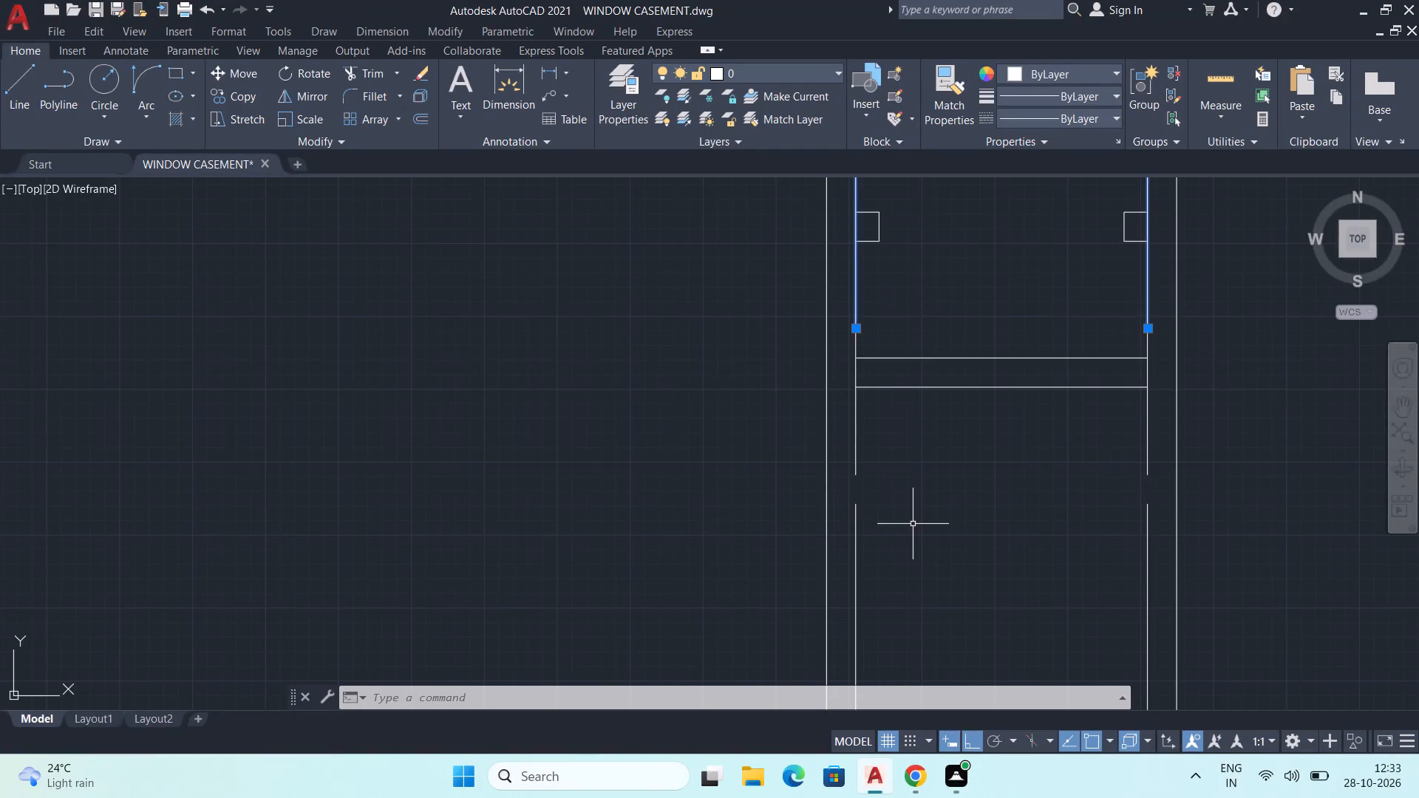
Stretch both inner wall lines below the rightmost channel's double crossbar down to the line ends beneath, closing the two gaps.
{"action": "middle_click_drag", "start_coordinate": [913, 525], "coordinate": [887, 550]}
{"action": "middle_click_drag", "start_coordinate": [900, 539], "coordinate": [840, 494]}
{"action": "middle_click_drag", "start_coordinate": [850, 510], "coordinate": [860, 480]}
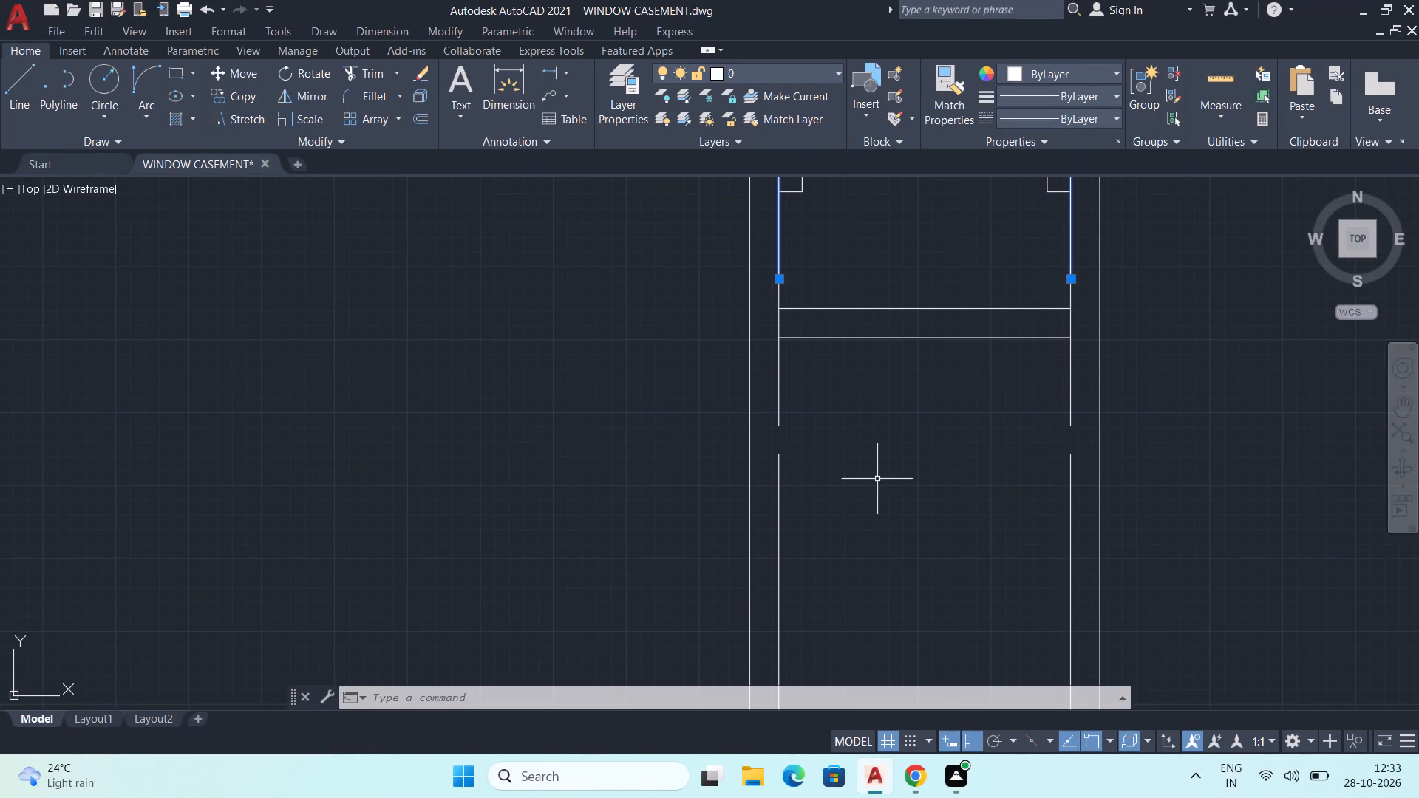
{"action": "middle_click_drag", "start_coordinate": [878, 479], "coordinate": [875, 440]}
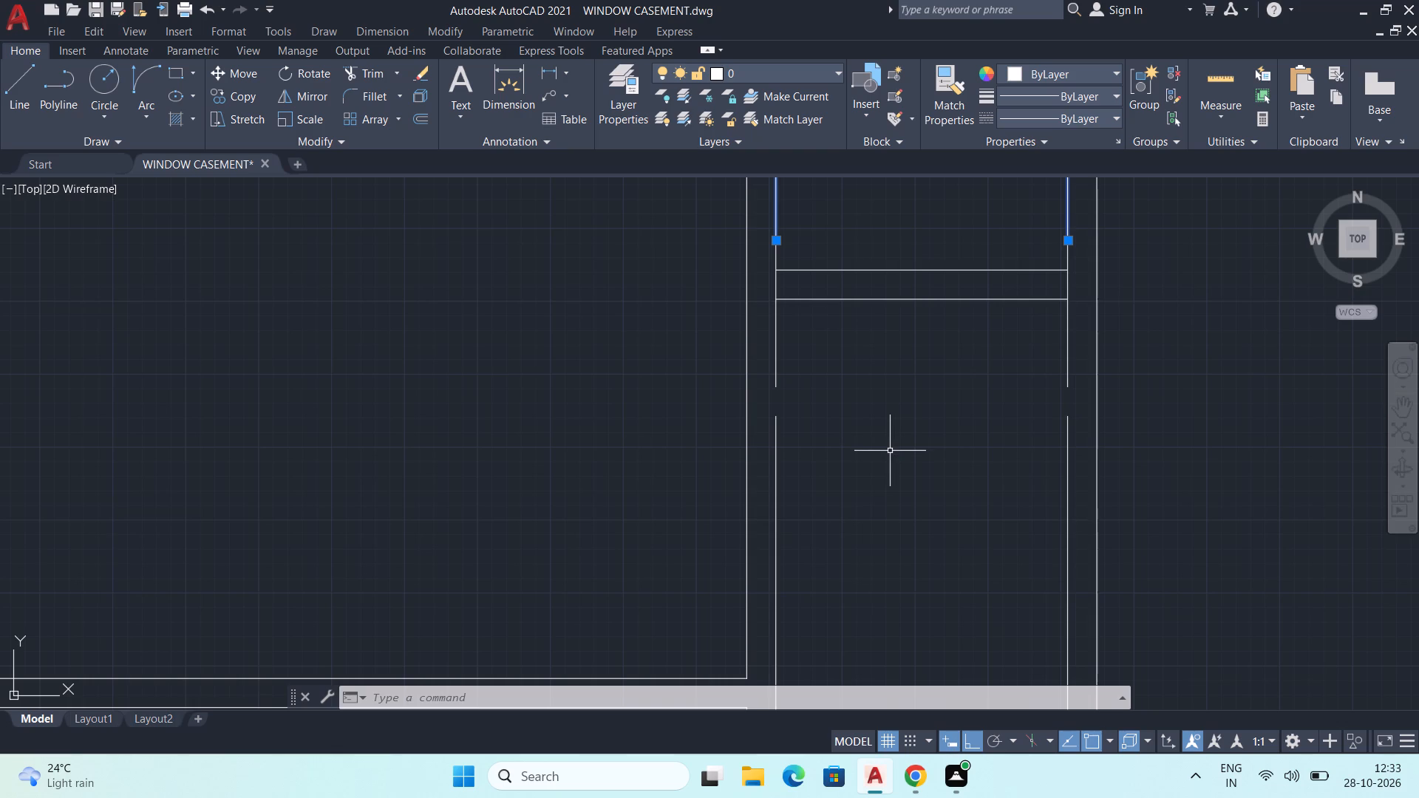
{"action": "middle_click_drag", "start_coordinate": [854, 491], "coordinate": [854, 485]}
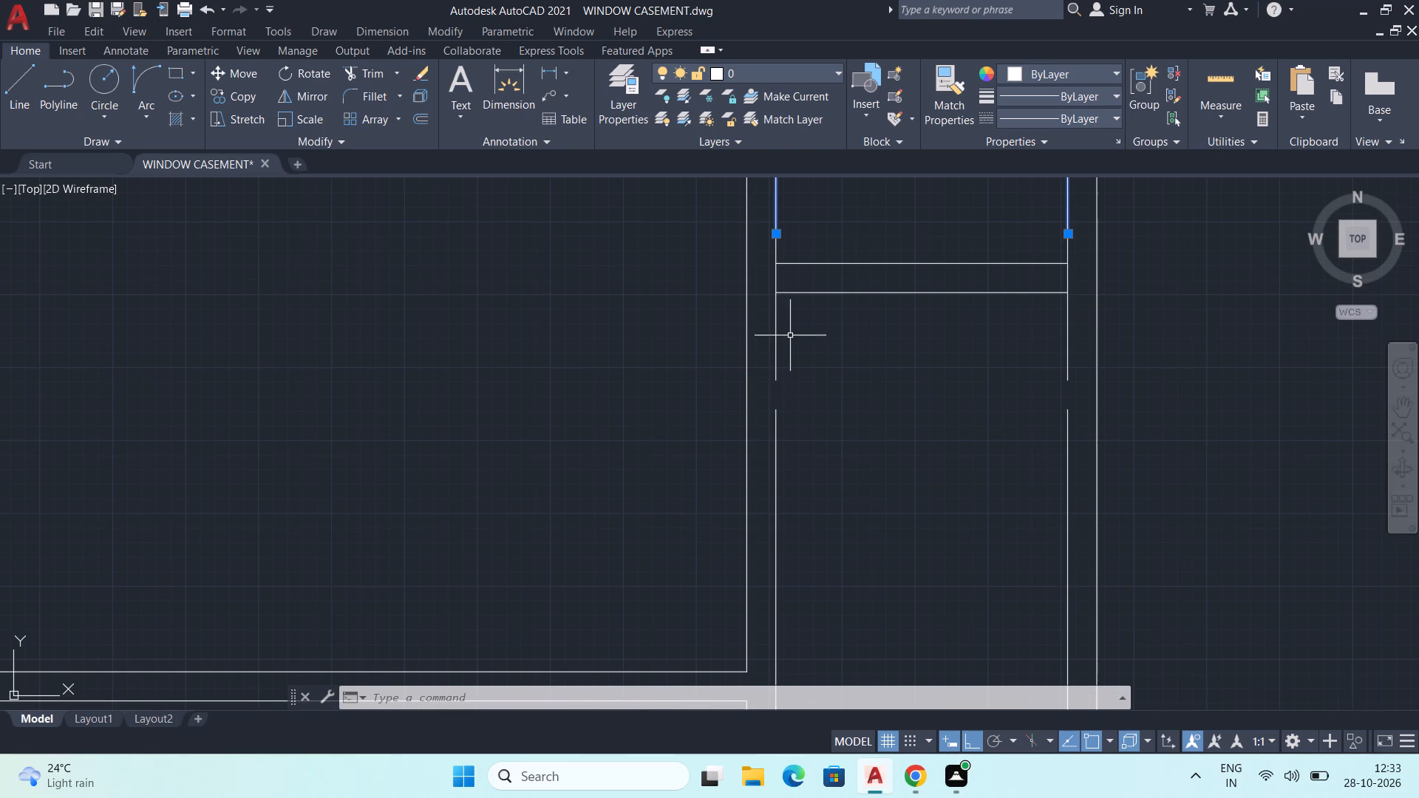
{"action": "left_click", "coordinate": [776, 341]}
{"action": "left_click", "coordinate": [779, 376]}
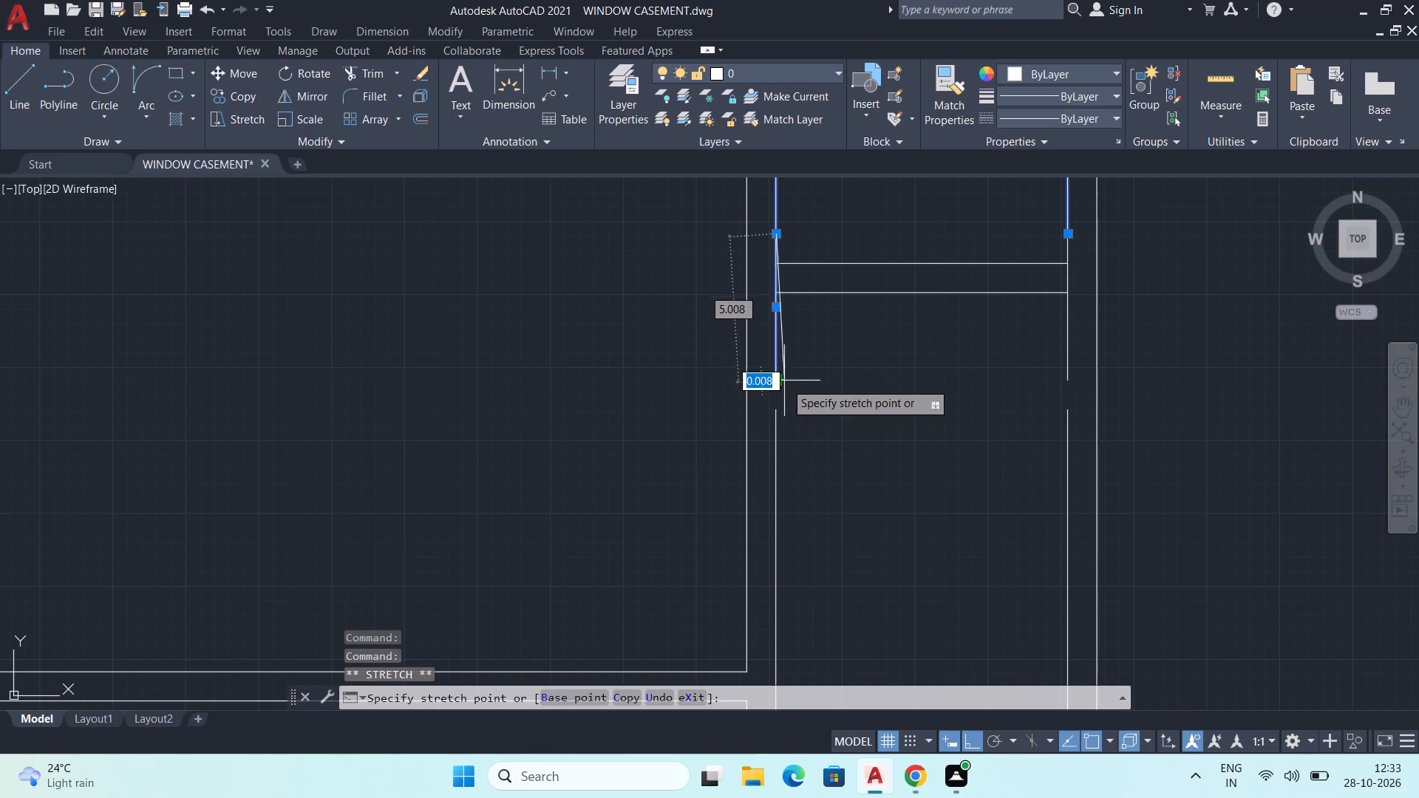
{"action": "left_click", "coordinate": [777, 414]}
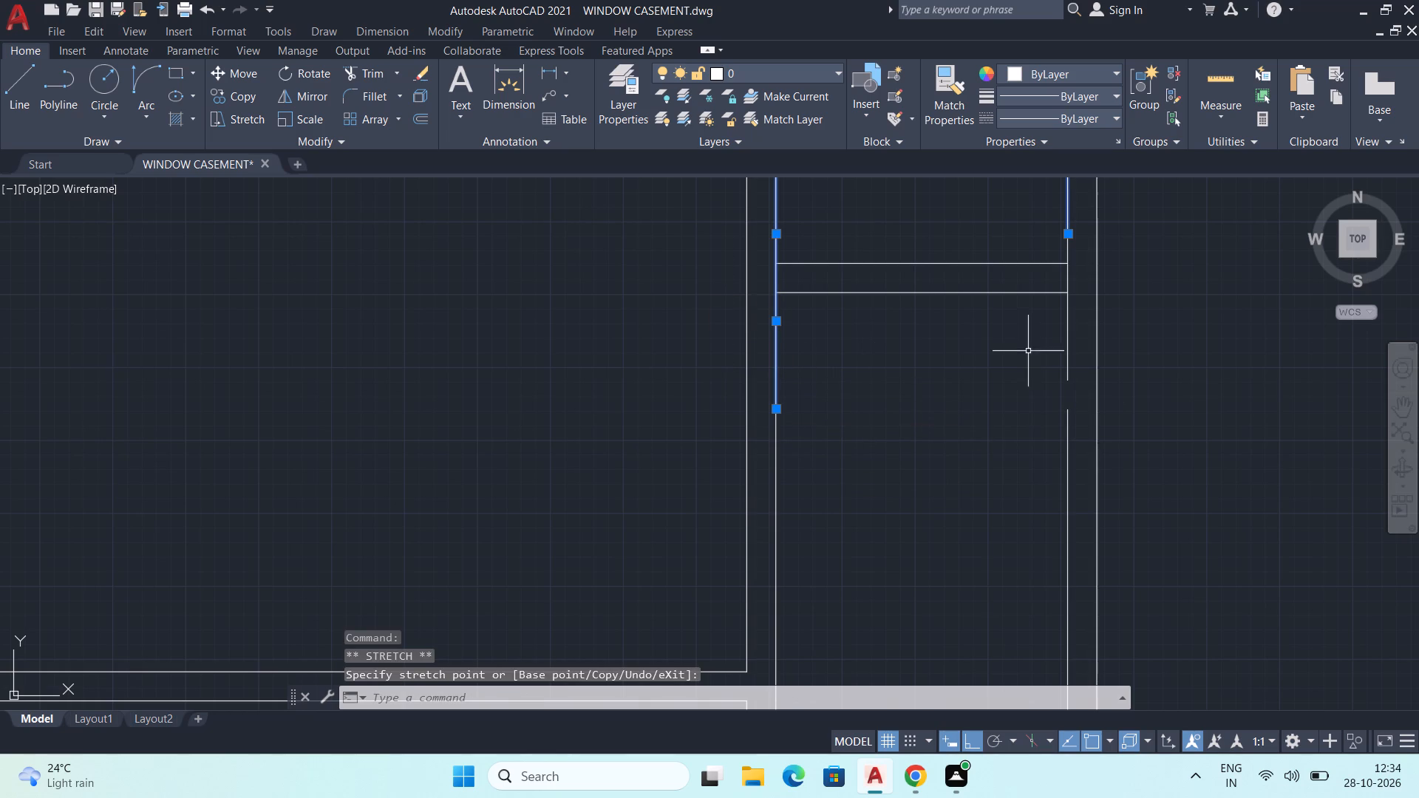
{"action": "left_click", "coordinate": [1069, 338]}
{"action": "left_click", "coordinate": [1065, 381]}
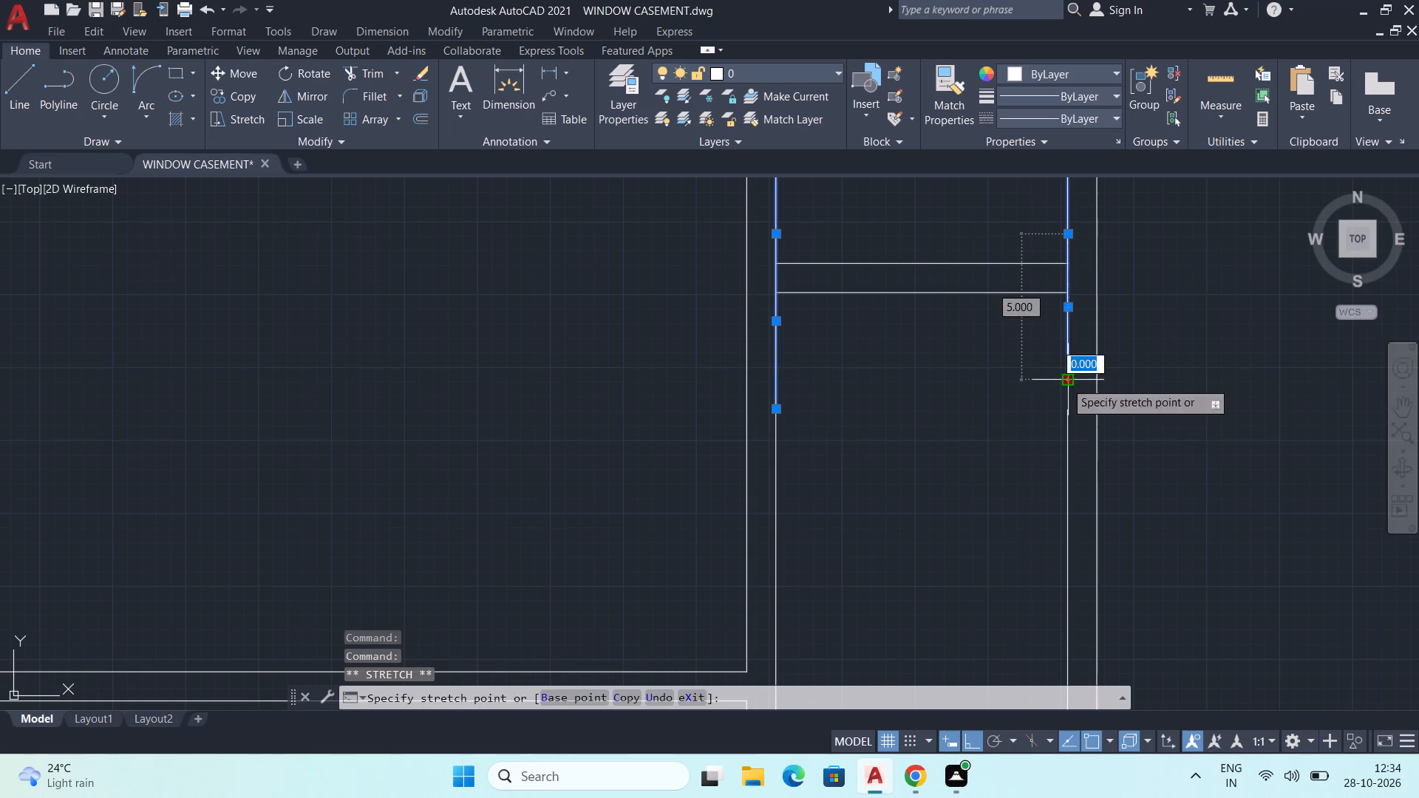
{"action": "left_click", "coordinate": [1067, 411]}
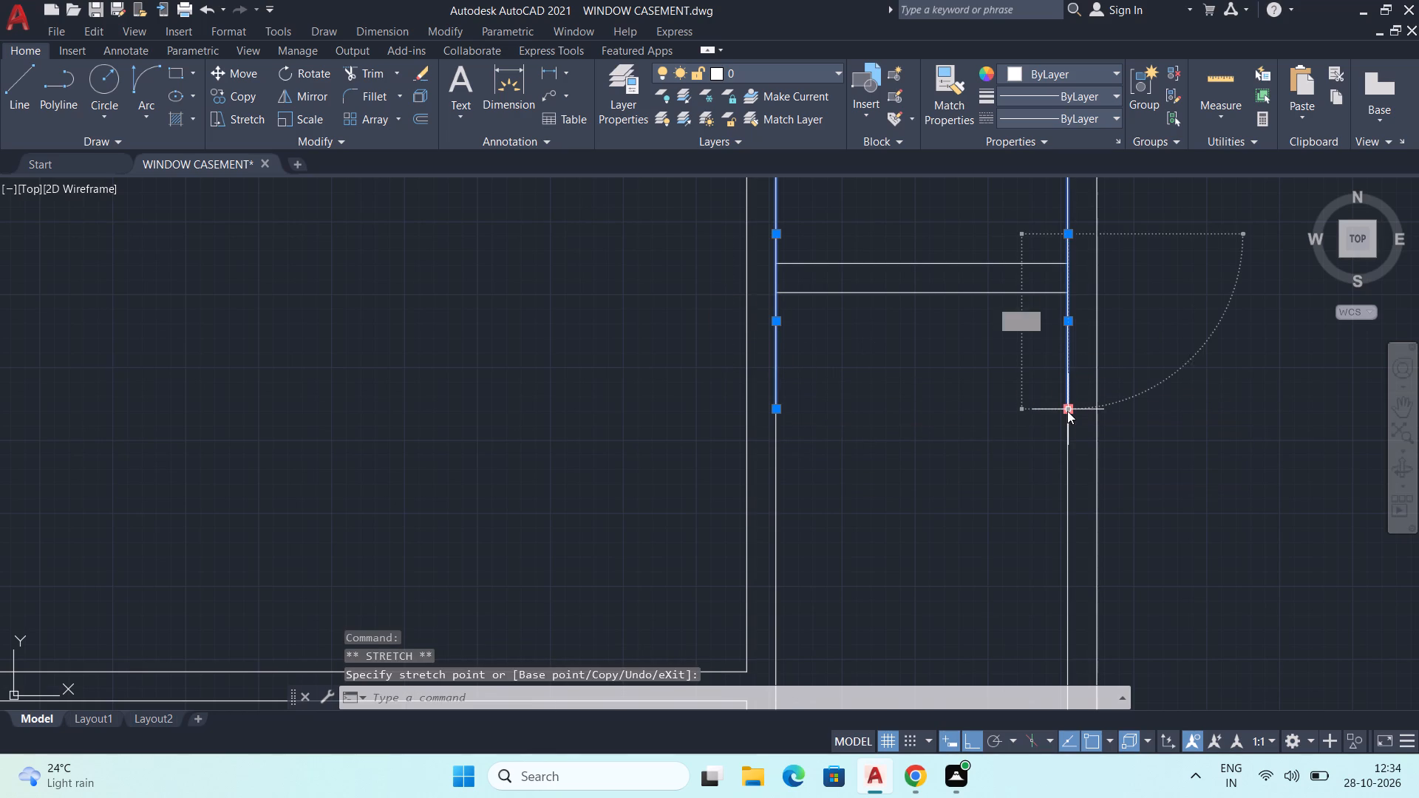
{"action": "key", "text": "Escape"}
{"action": "key", "text": "Escape"}
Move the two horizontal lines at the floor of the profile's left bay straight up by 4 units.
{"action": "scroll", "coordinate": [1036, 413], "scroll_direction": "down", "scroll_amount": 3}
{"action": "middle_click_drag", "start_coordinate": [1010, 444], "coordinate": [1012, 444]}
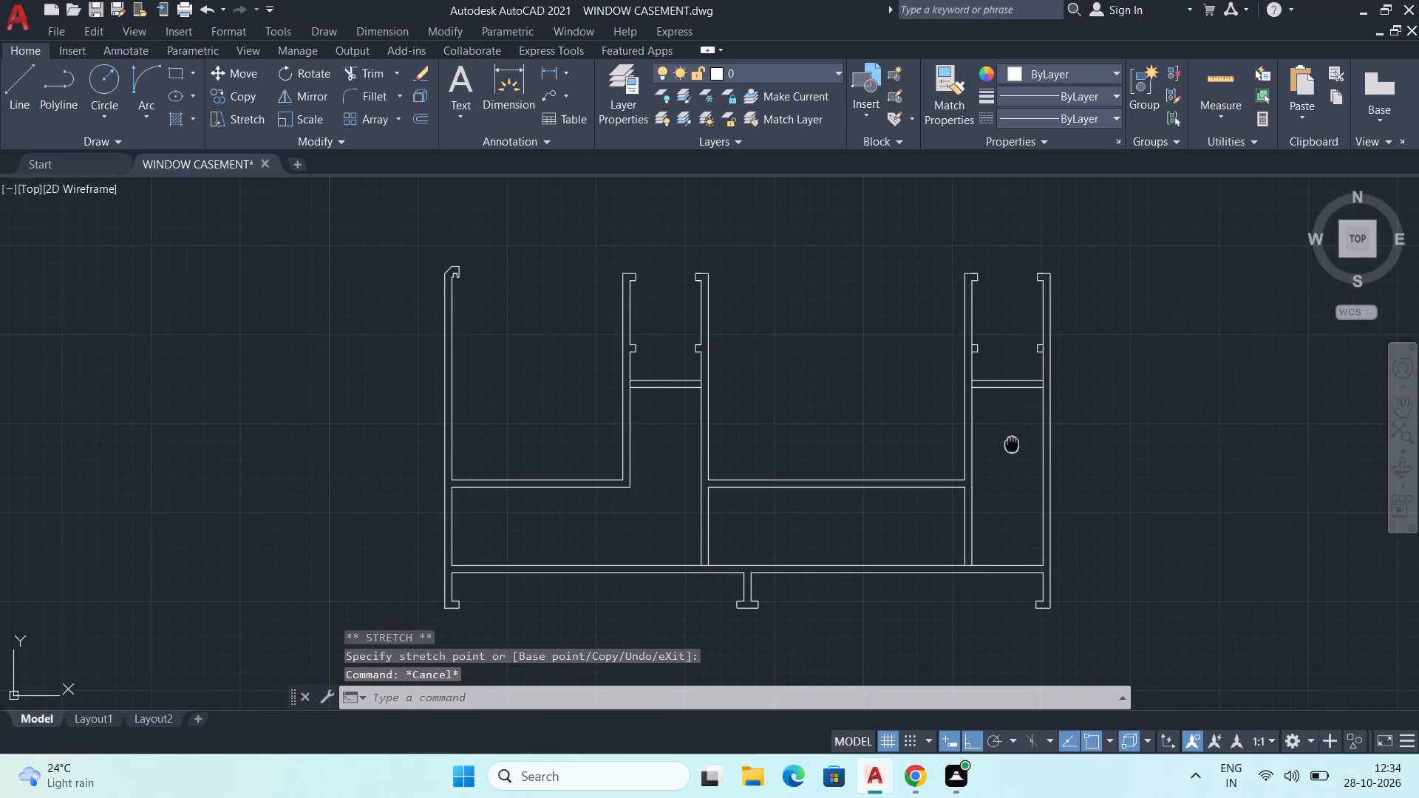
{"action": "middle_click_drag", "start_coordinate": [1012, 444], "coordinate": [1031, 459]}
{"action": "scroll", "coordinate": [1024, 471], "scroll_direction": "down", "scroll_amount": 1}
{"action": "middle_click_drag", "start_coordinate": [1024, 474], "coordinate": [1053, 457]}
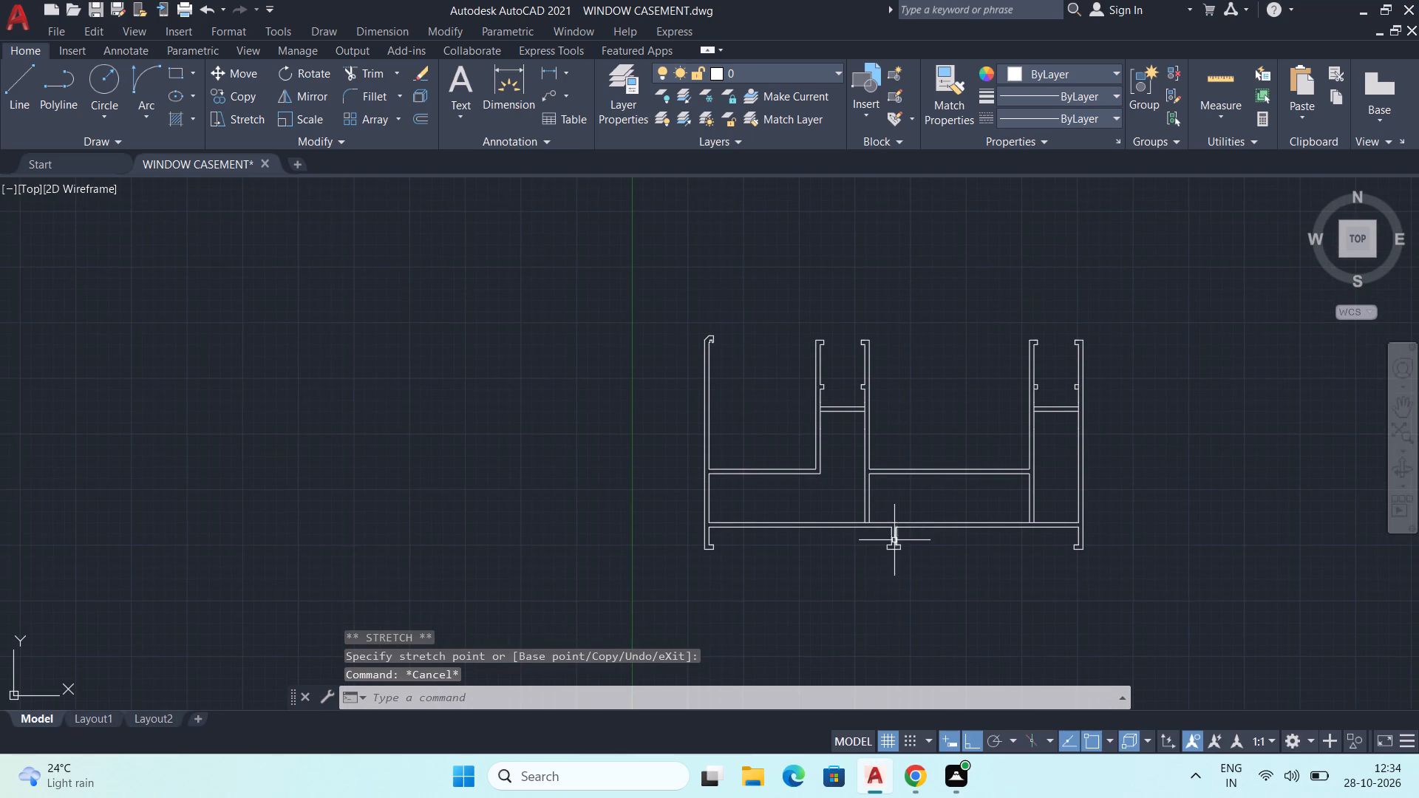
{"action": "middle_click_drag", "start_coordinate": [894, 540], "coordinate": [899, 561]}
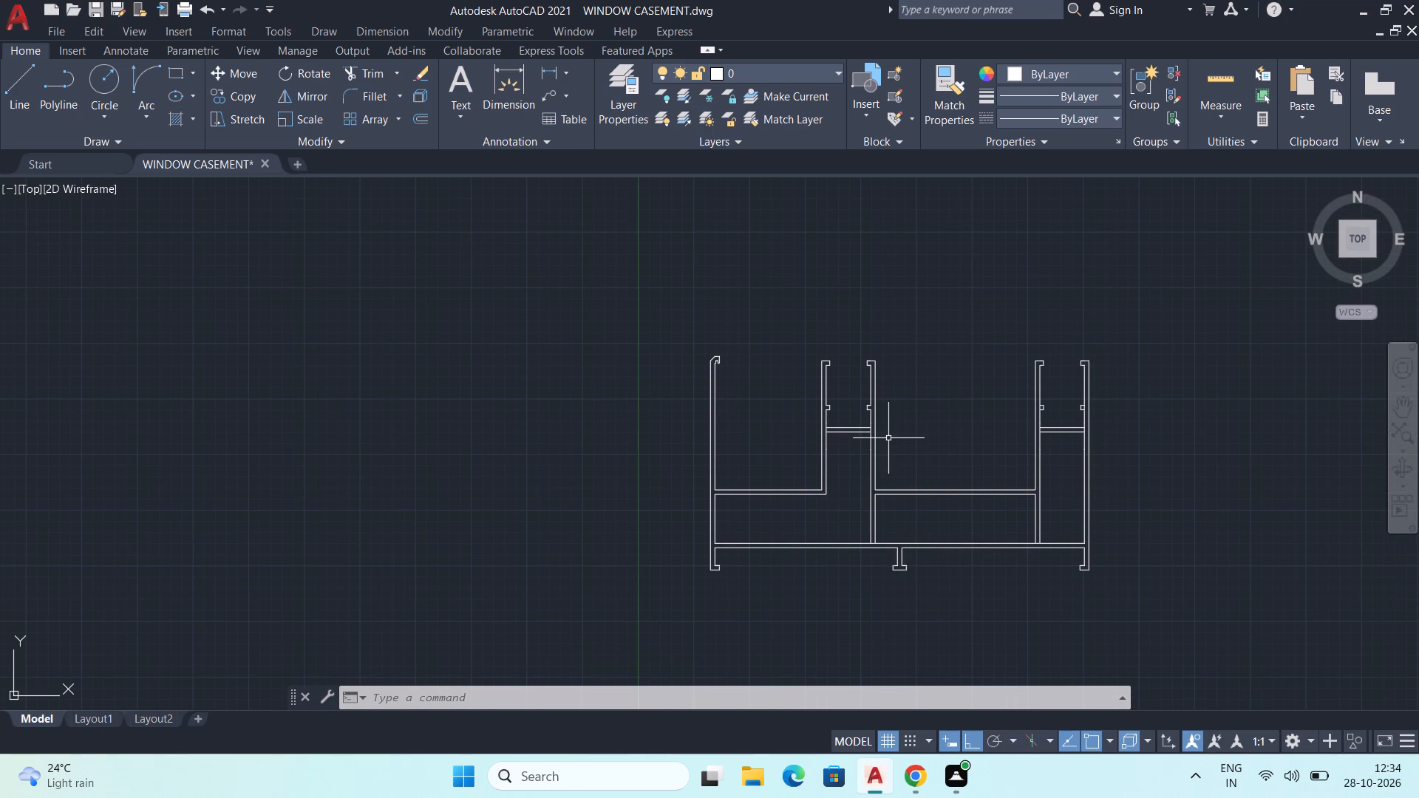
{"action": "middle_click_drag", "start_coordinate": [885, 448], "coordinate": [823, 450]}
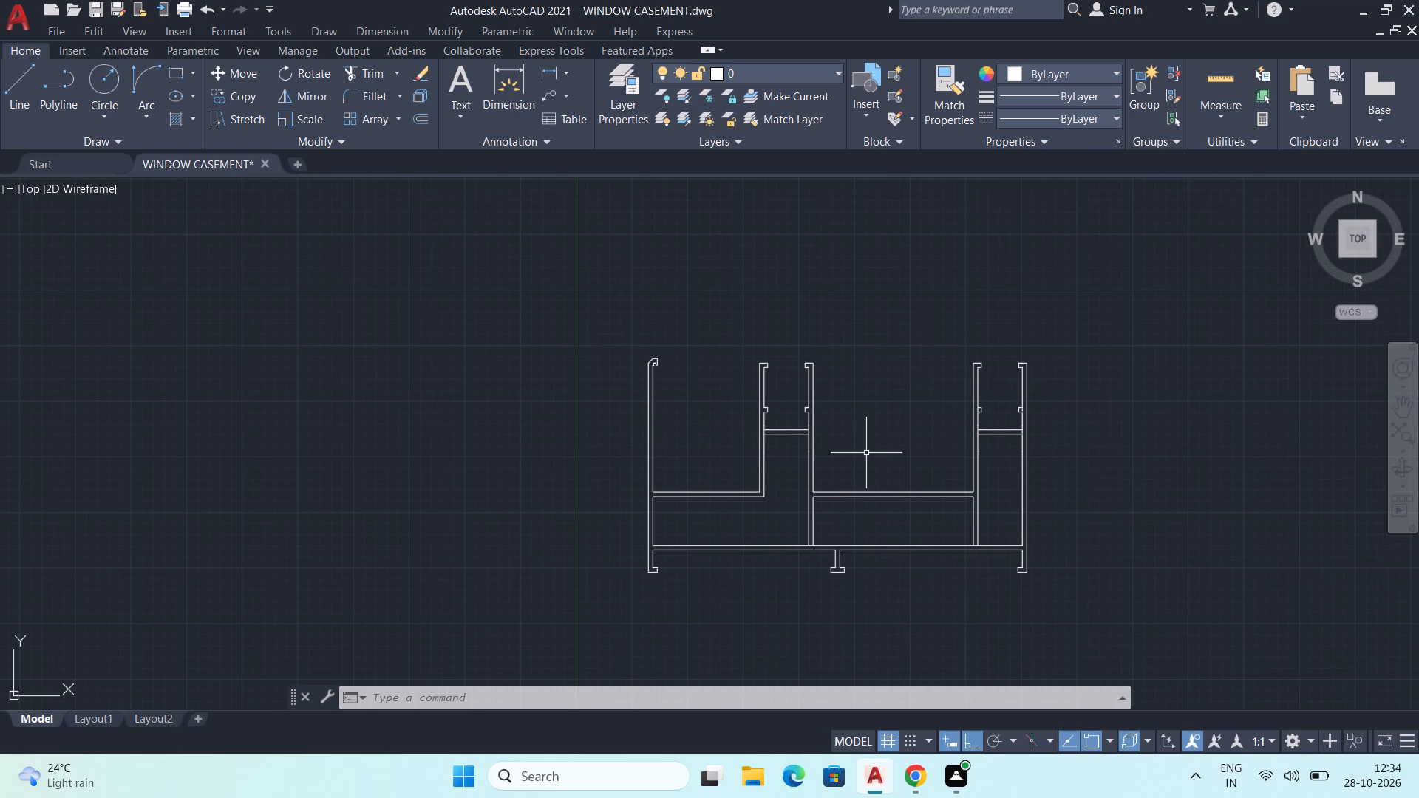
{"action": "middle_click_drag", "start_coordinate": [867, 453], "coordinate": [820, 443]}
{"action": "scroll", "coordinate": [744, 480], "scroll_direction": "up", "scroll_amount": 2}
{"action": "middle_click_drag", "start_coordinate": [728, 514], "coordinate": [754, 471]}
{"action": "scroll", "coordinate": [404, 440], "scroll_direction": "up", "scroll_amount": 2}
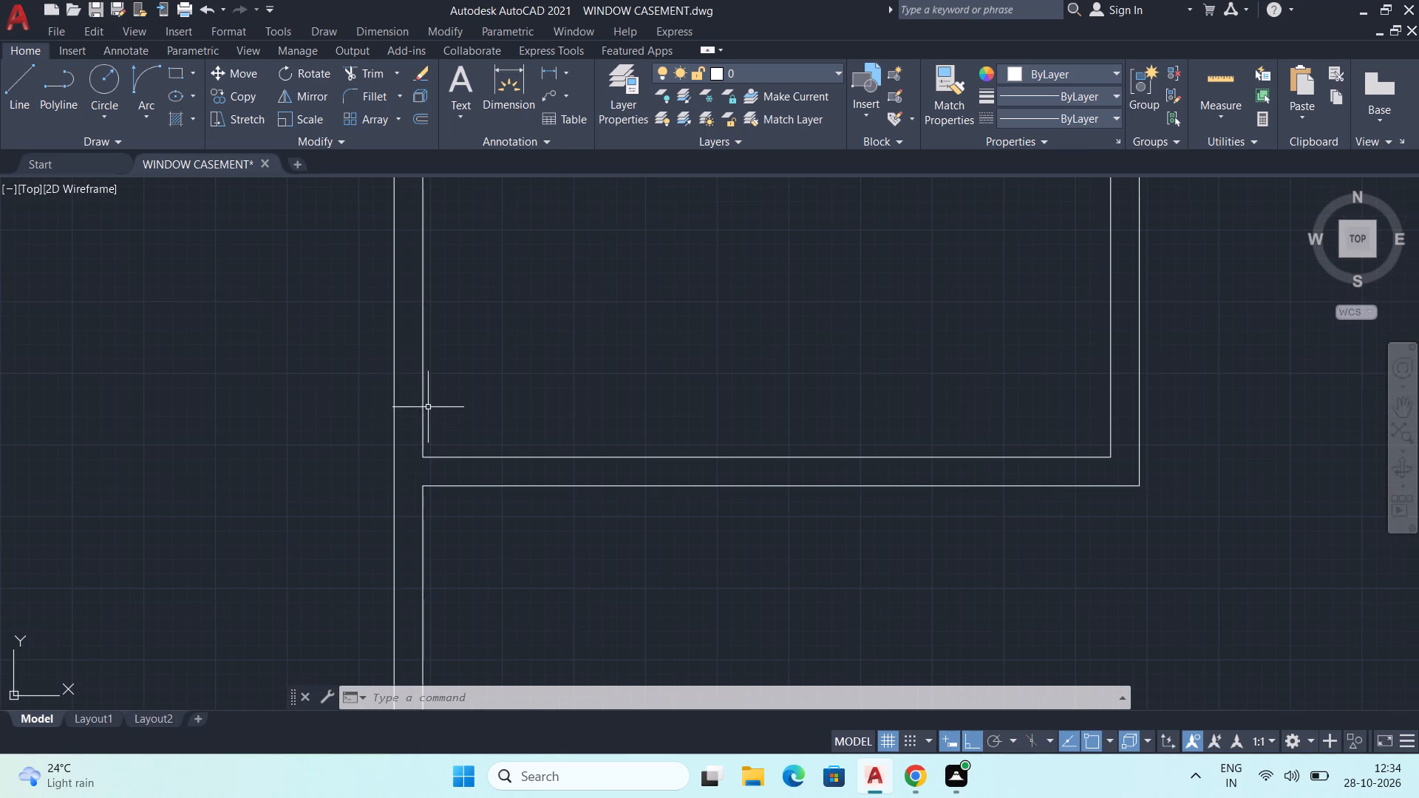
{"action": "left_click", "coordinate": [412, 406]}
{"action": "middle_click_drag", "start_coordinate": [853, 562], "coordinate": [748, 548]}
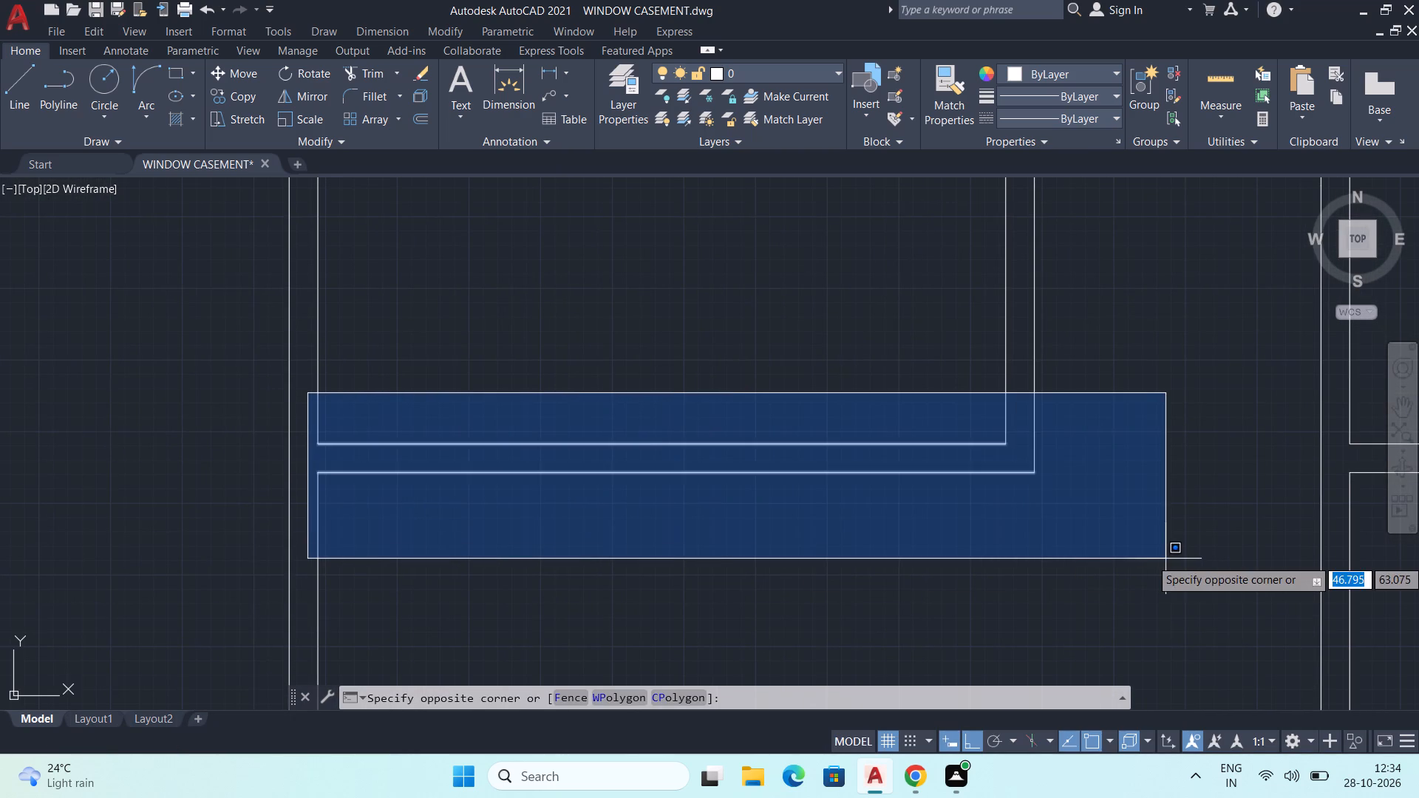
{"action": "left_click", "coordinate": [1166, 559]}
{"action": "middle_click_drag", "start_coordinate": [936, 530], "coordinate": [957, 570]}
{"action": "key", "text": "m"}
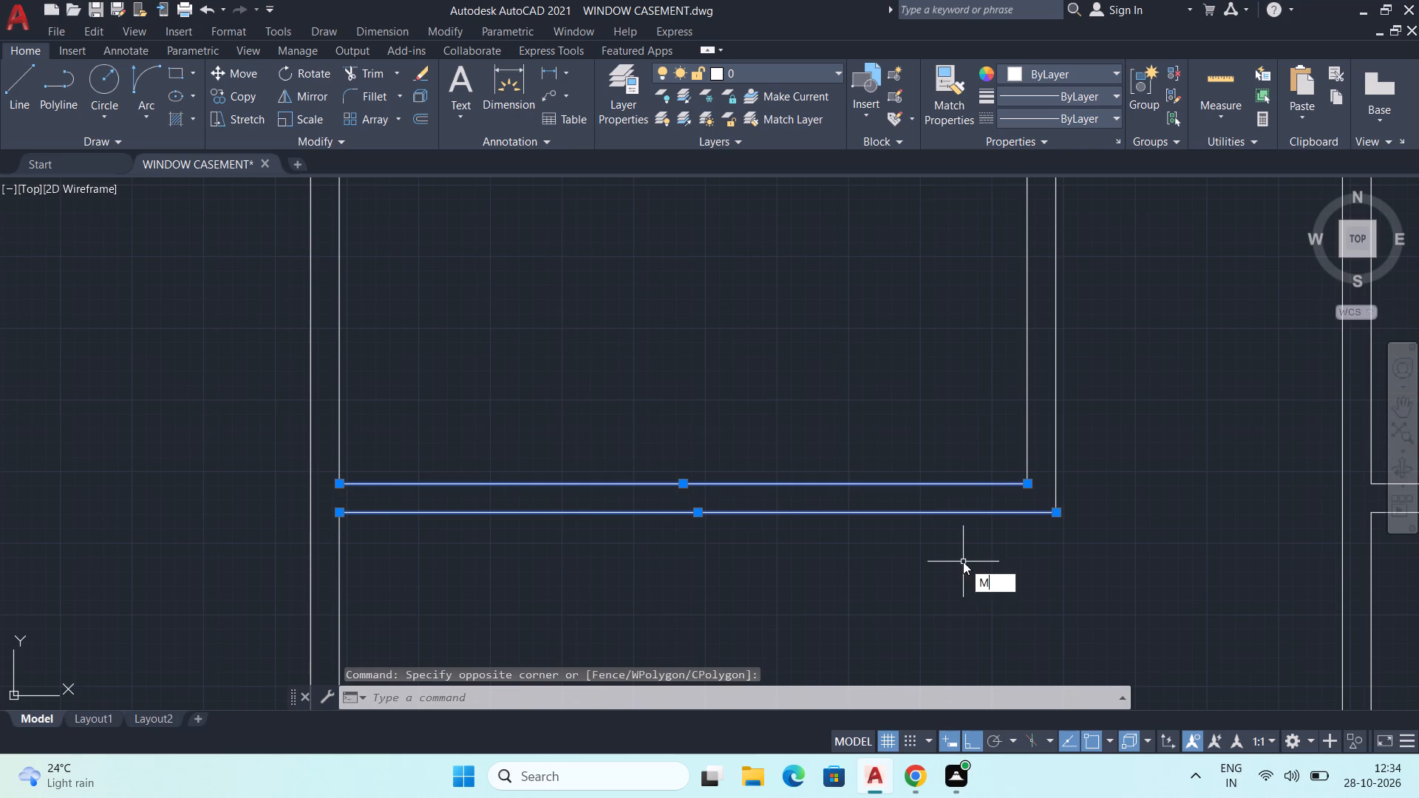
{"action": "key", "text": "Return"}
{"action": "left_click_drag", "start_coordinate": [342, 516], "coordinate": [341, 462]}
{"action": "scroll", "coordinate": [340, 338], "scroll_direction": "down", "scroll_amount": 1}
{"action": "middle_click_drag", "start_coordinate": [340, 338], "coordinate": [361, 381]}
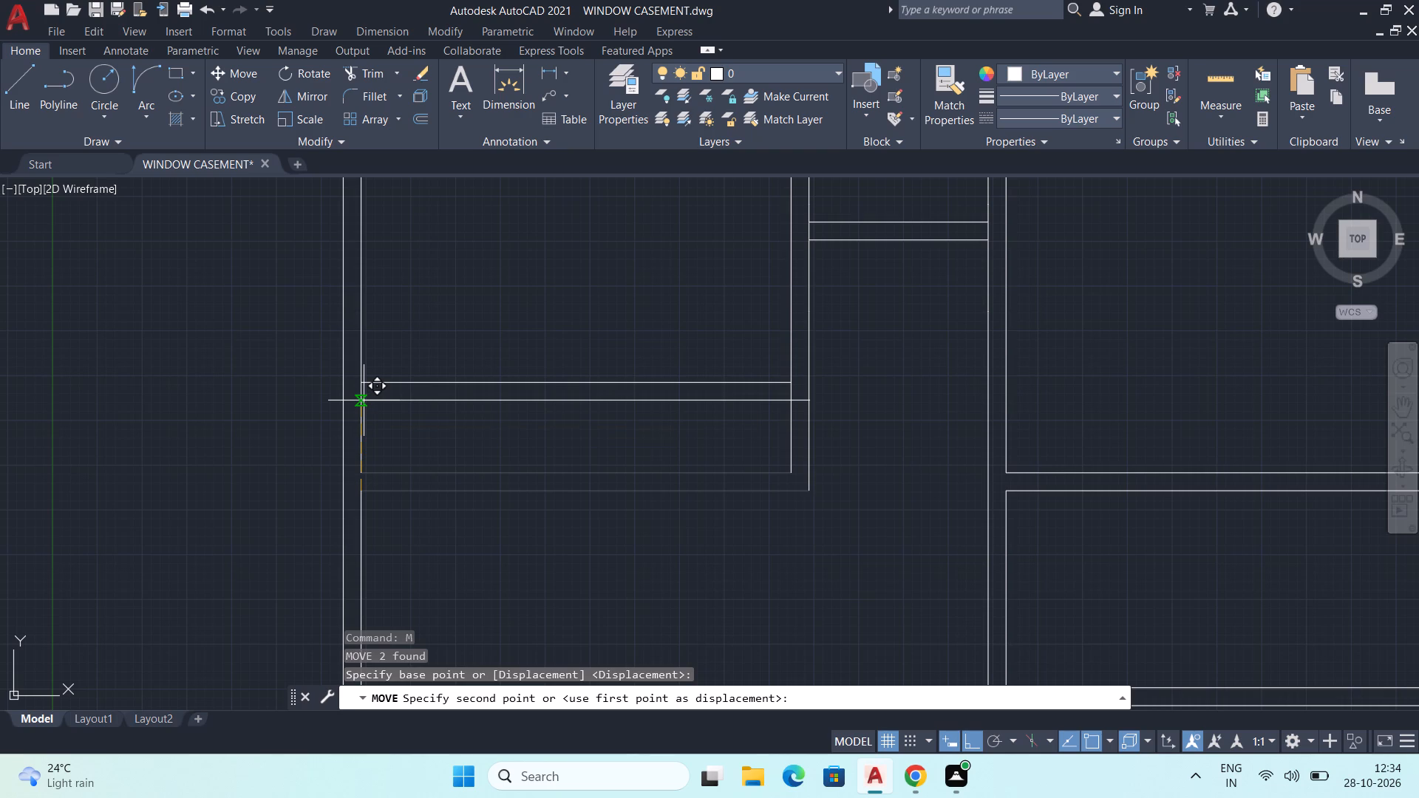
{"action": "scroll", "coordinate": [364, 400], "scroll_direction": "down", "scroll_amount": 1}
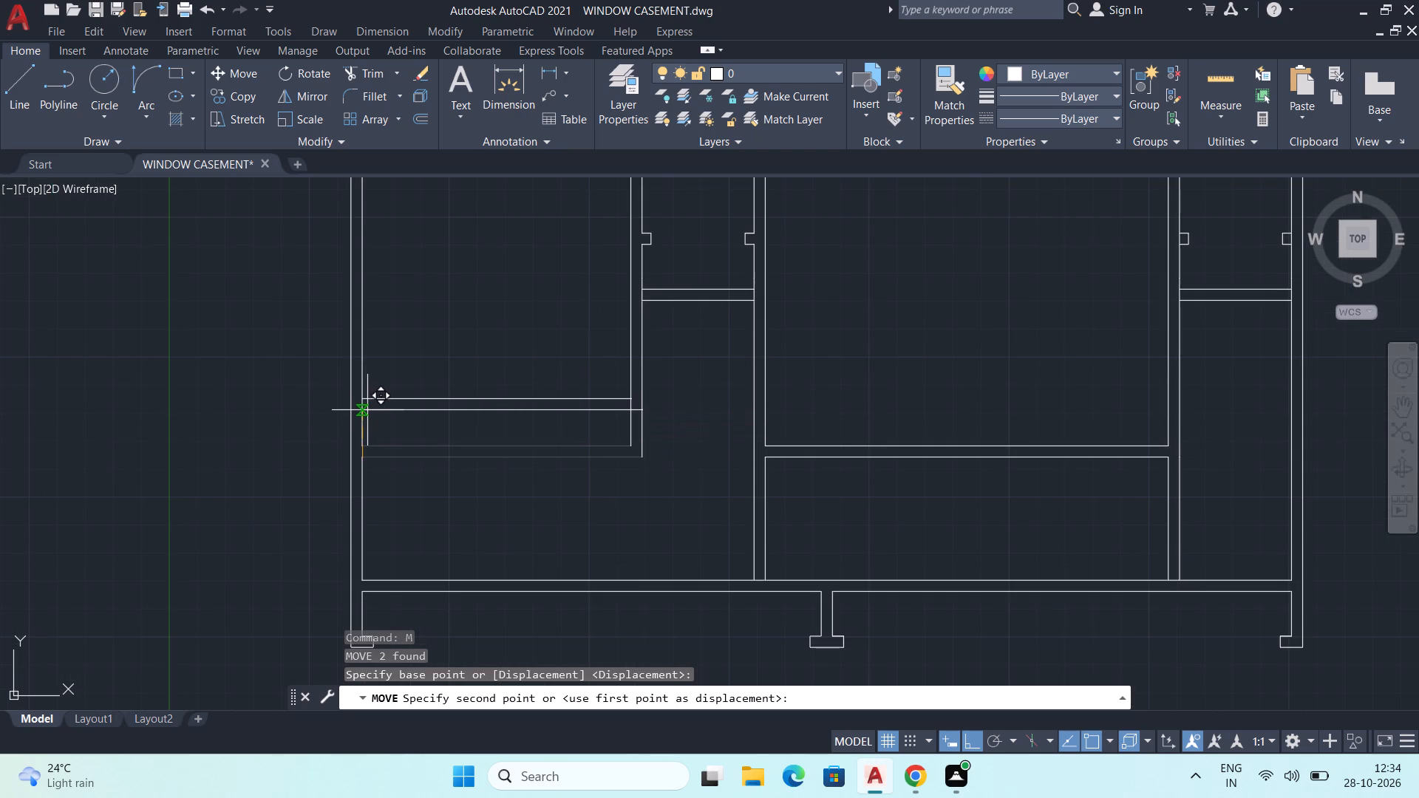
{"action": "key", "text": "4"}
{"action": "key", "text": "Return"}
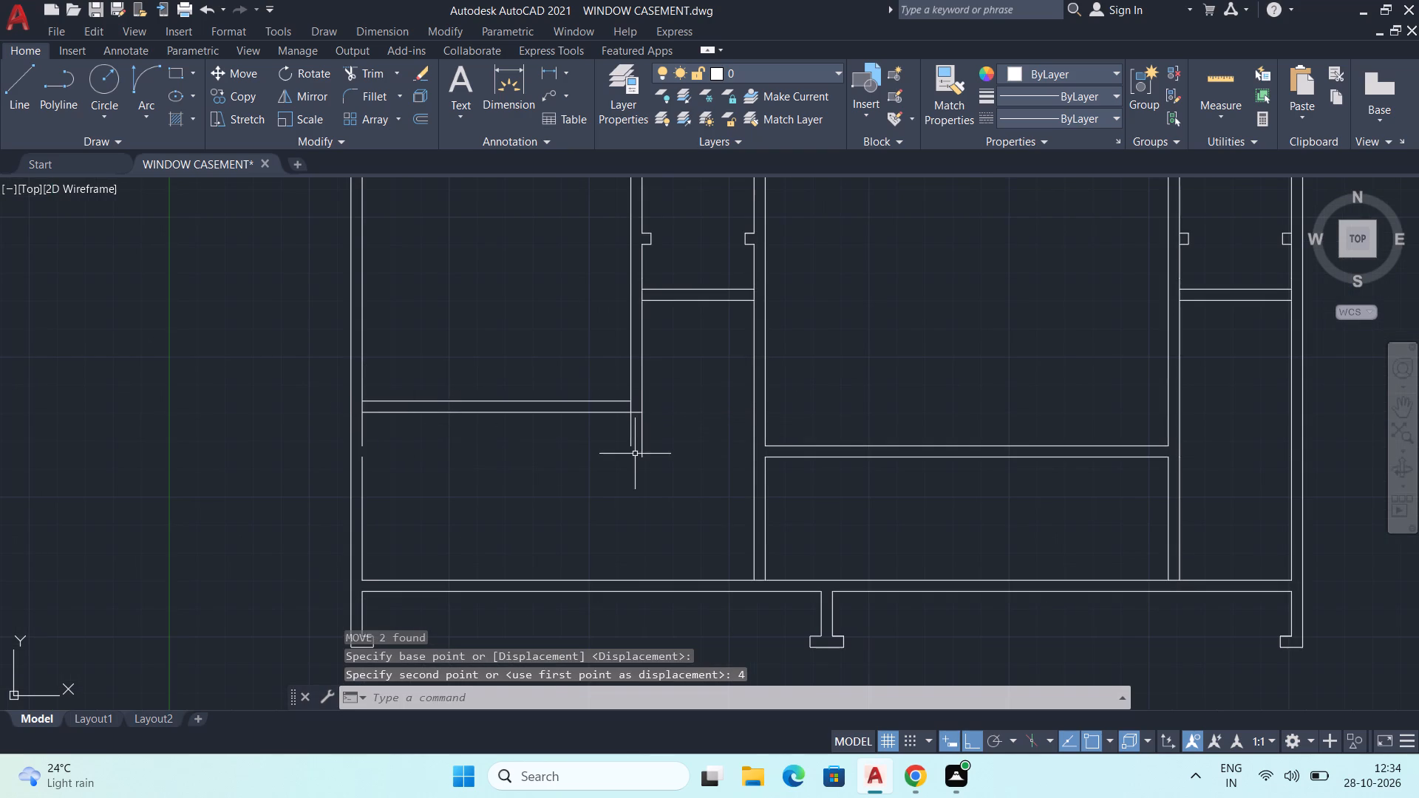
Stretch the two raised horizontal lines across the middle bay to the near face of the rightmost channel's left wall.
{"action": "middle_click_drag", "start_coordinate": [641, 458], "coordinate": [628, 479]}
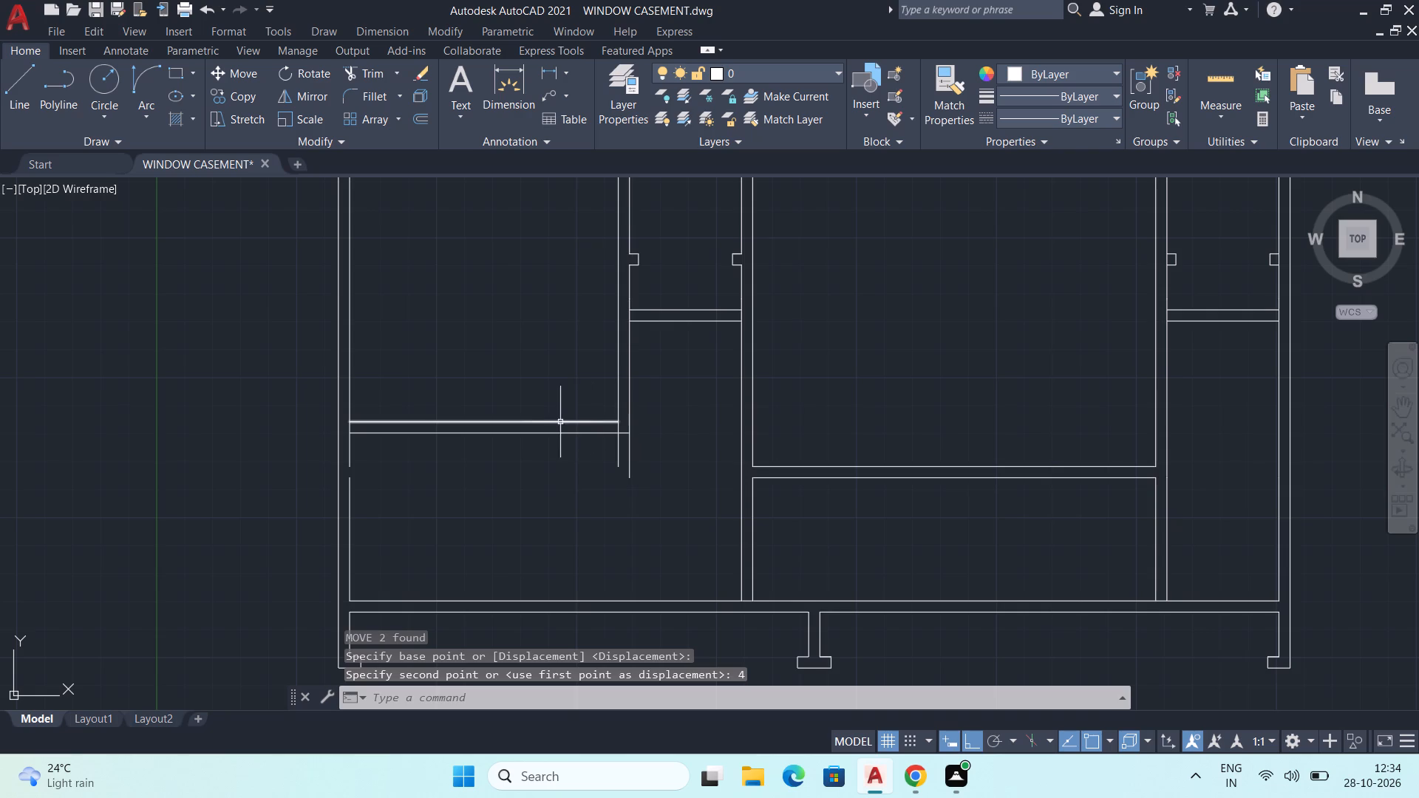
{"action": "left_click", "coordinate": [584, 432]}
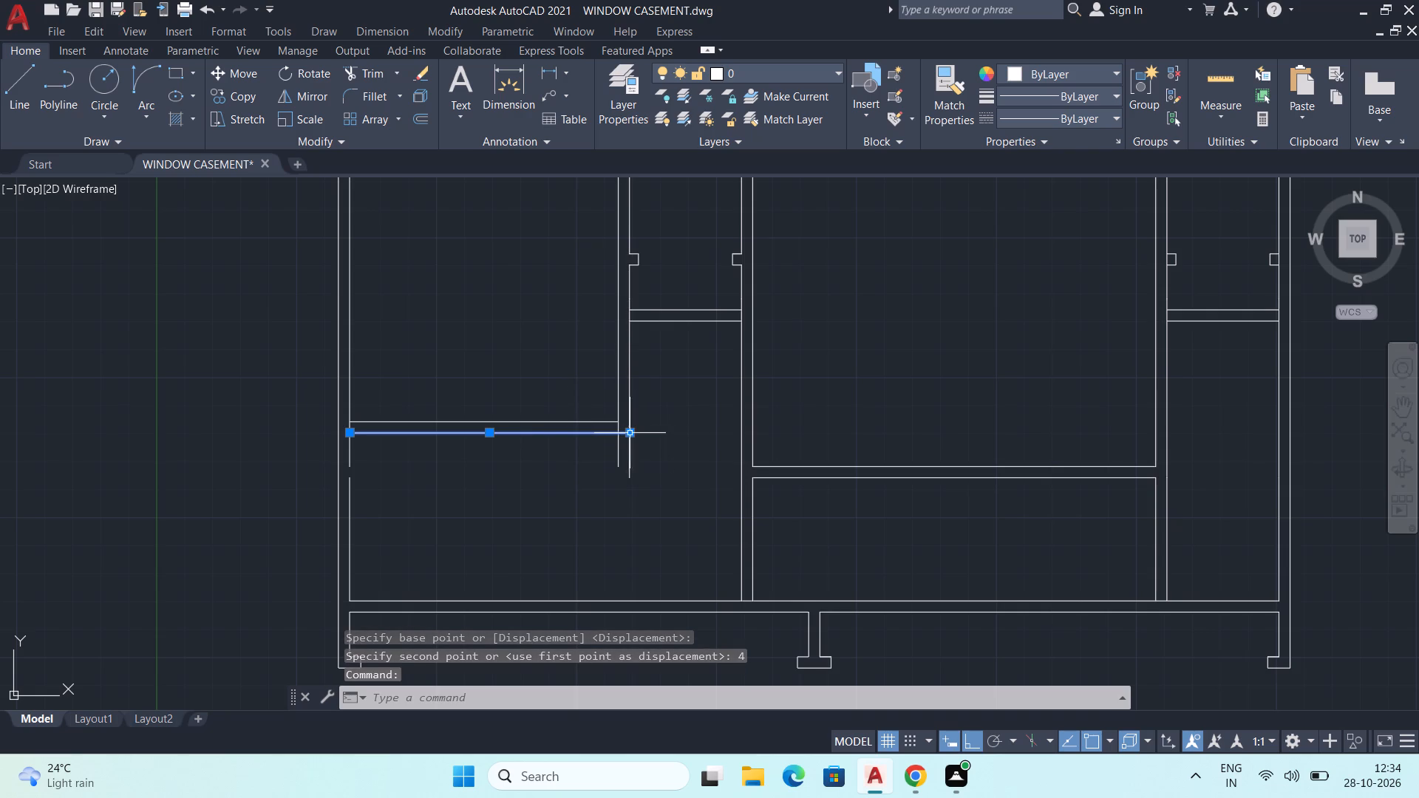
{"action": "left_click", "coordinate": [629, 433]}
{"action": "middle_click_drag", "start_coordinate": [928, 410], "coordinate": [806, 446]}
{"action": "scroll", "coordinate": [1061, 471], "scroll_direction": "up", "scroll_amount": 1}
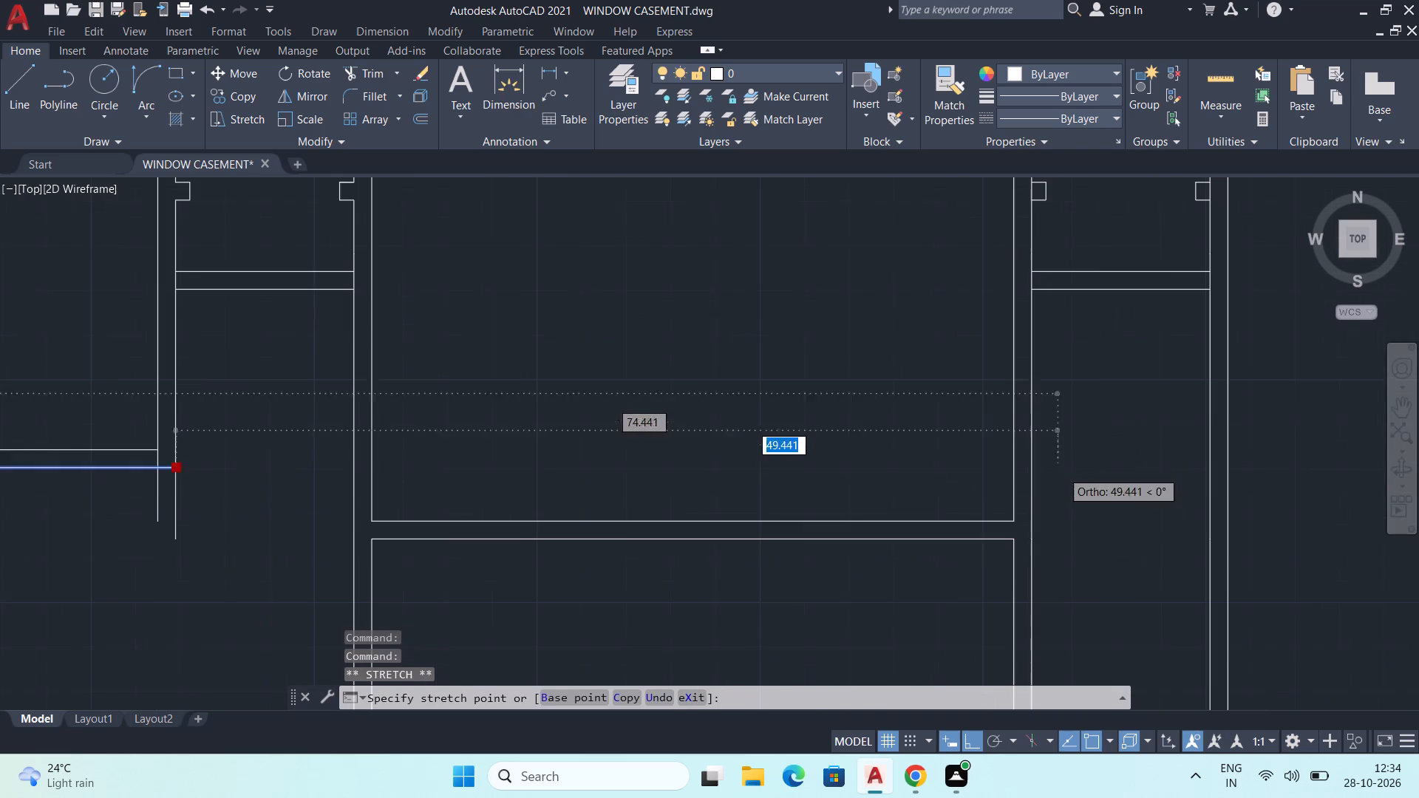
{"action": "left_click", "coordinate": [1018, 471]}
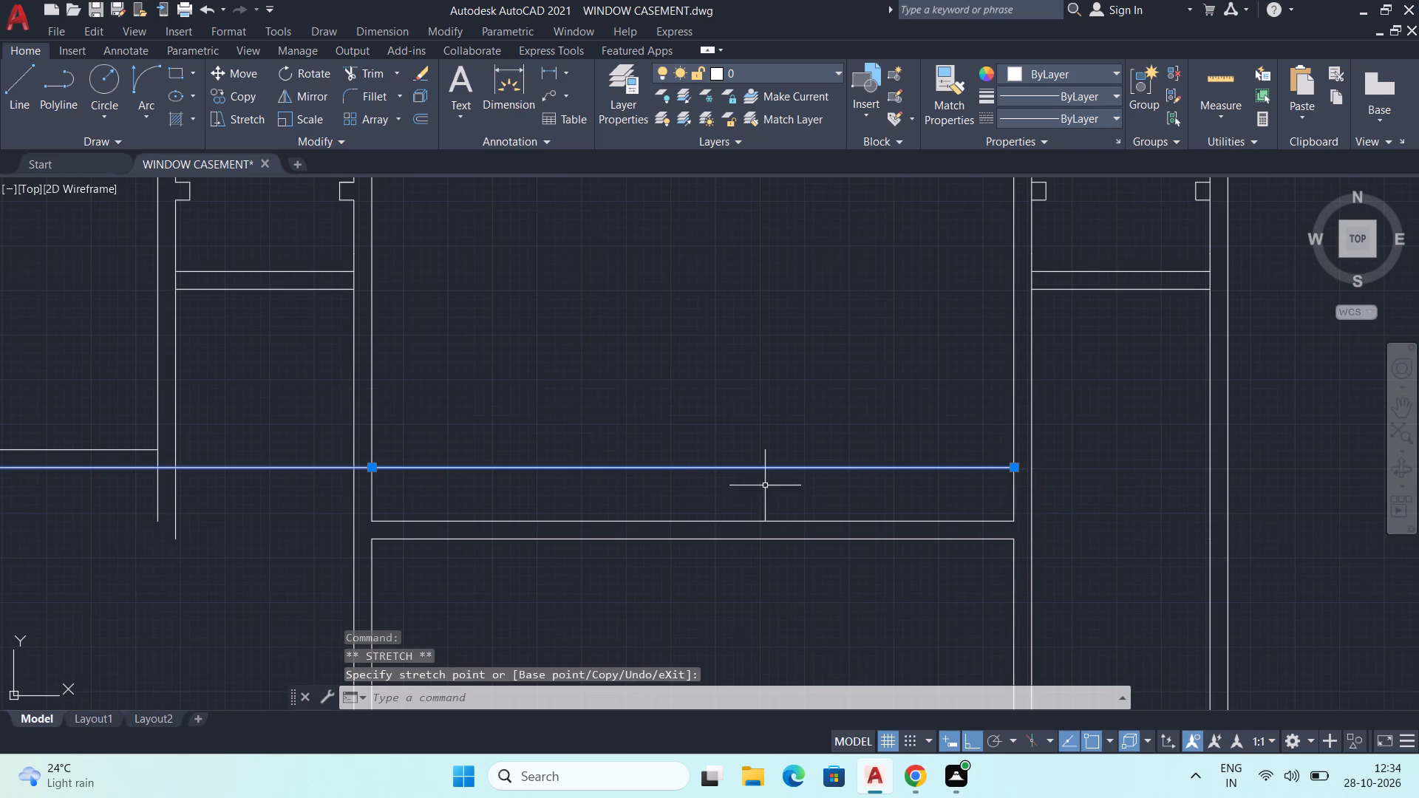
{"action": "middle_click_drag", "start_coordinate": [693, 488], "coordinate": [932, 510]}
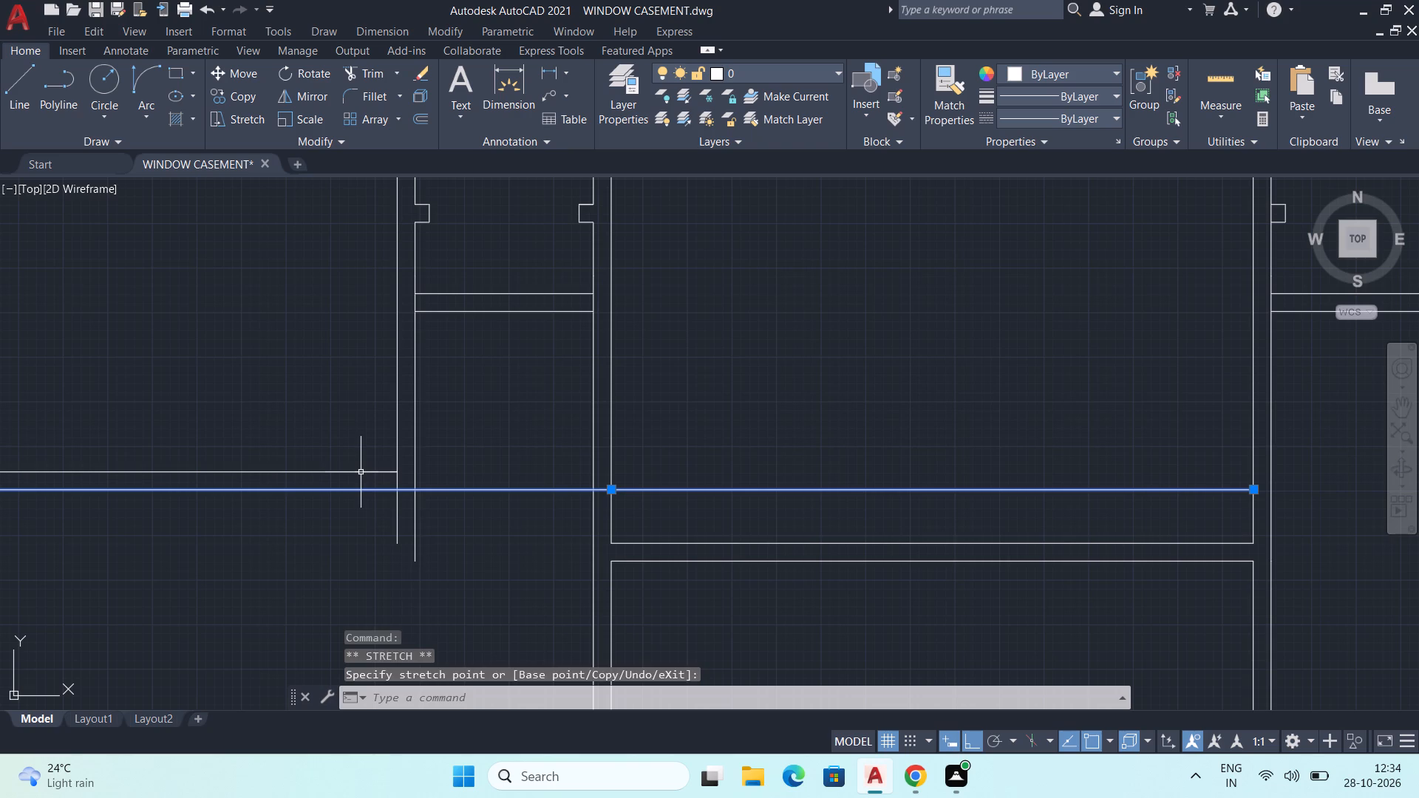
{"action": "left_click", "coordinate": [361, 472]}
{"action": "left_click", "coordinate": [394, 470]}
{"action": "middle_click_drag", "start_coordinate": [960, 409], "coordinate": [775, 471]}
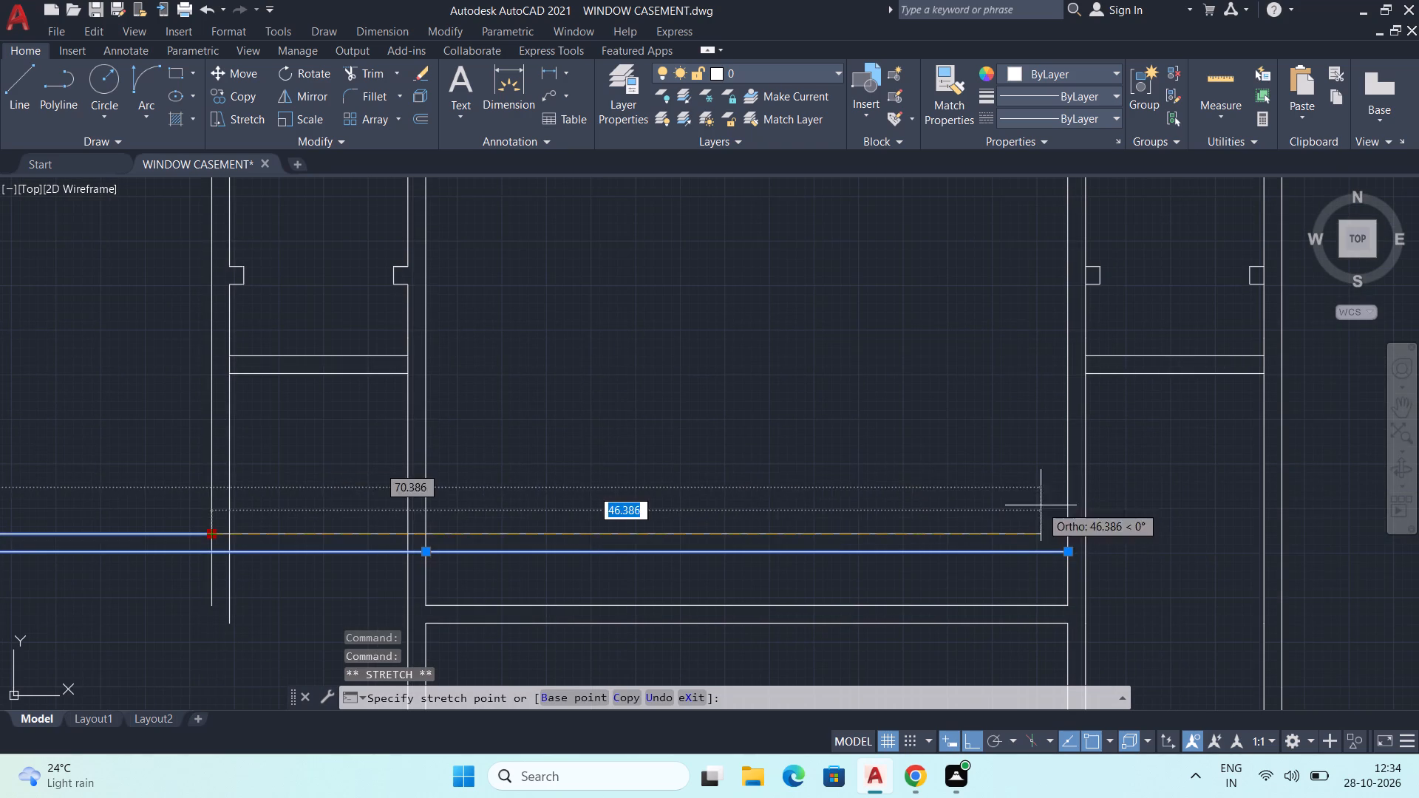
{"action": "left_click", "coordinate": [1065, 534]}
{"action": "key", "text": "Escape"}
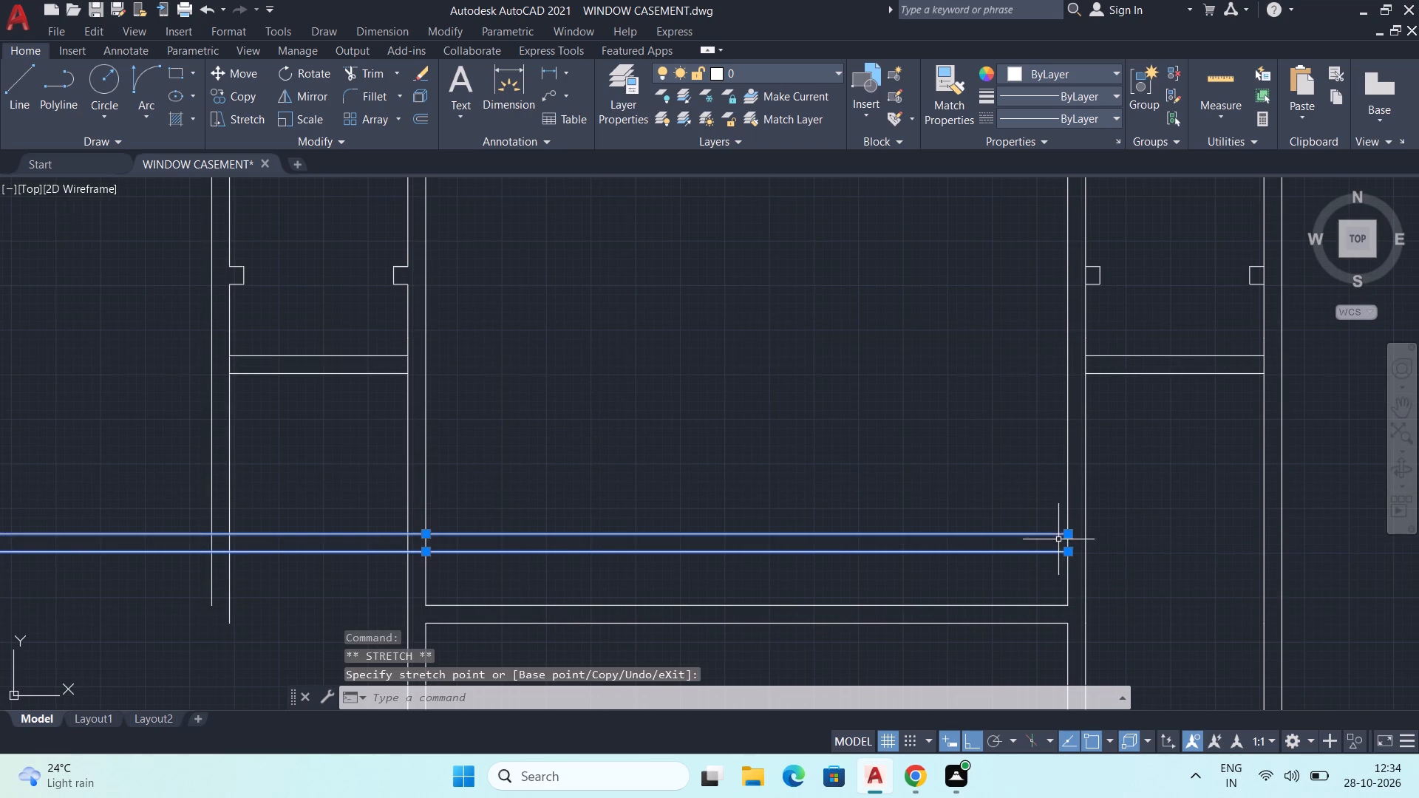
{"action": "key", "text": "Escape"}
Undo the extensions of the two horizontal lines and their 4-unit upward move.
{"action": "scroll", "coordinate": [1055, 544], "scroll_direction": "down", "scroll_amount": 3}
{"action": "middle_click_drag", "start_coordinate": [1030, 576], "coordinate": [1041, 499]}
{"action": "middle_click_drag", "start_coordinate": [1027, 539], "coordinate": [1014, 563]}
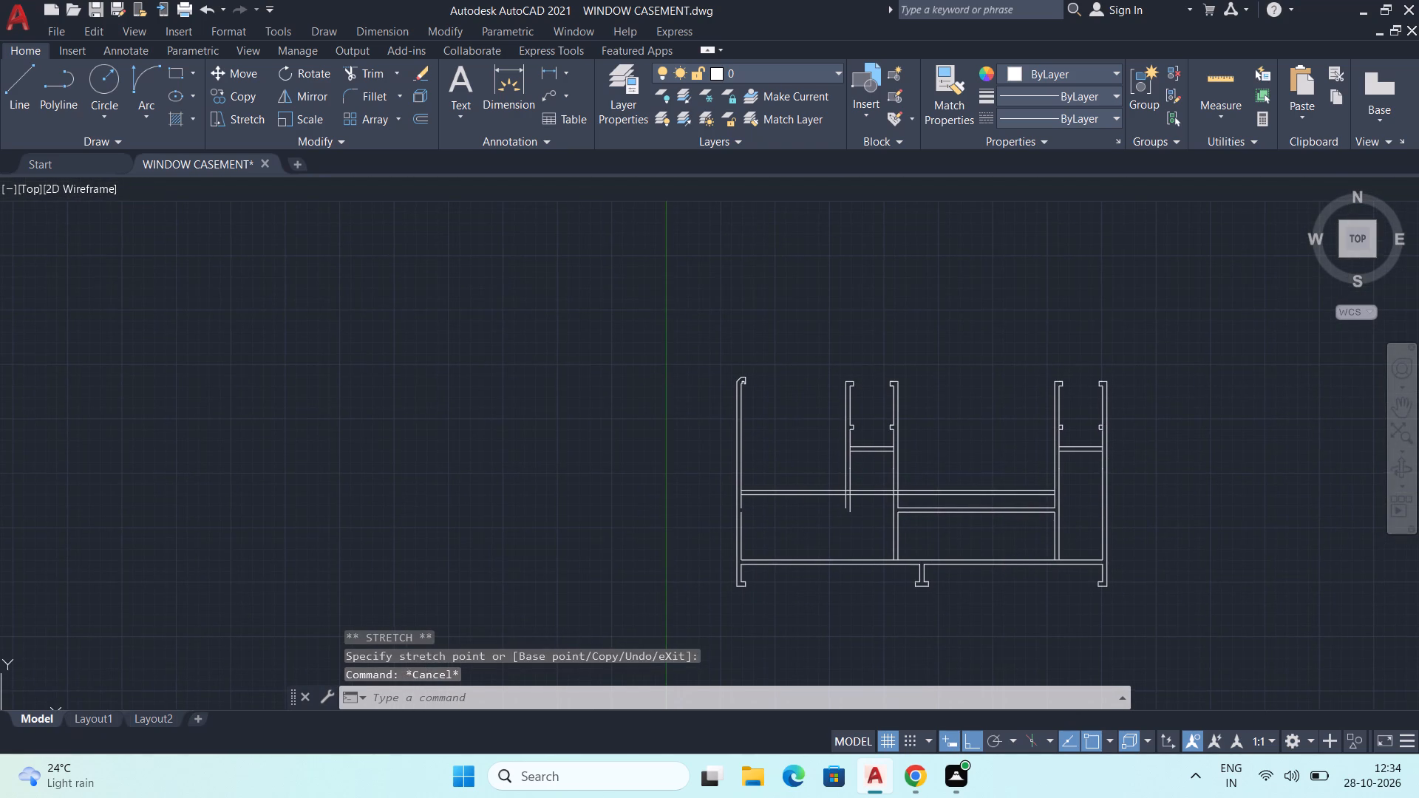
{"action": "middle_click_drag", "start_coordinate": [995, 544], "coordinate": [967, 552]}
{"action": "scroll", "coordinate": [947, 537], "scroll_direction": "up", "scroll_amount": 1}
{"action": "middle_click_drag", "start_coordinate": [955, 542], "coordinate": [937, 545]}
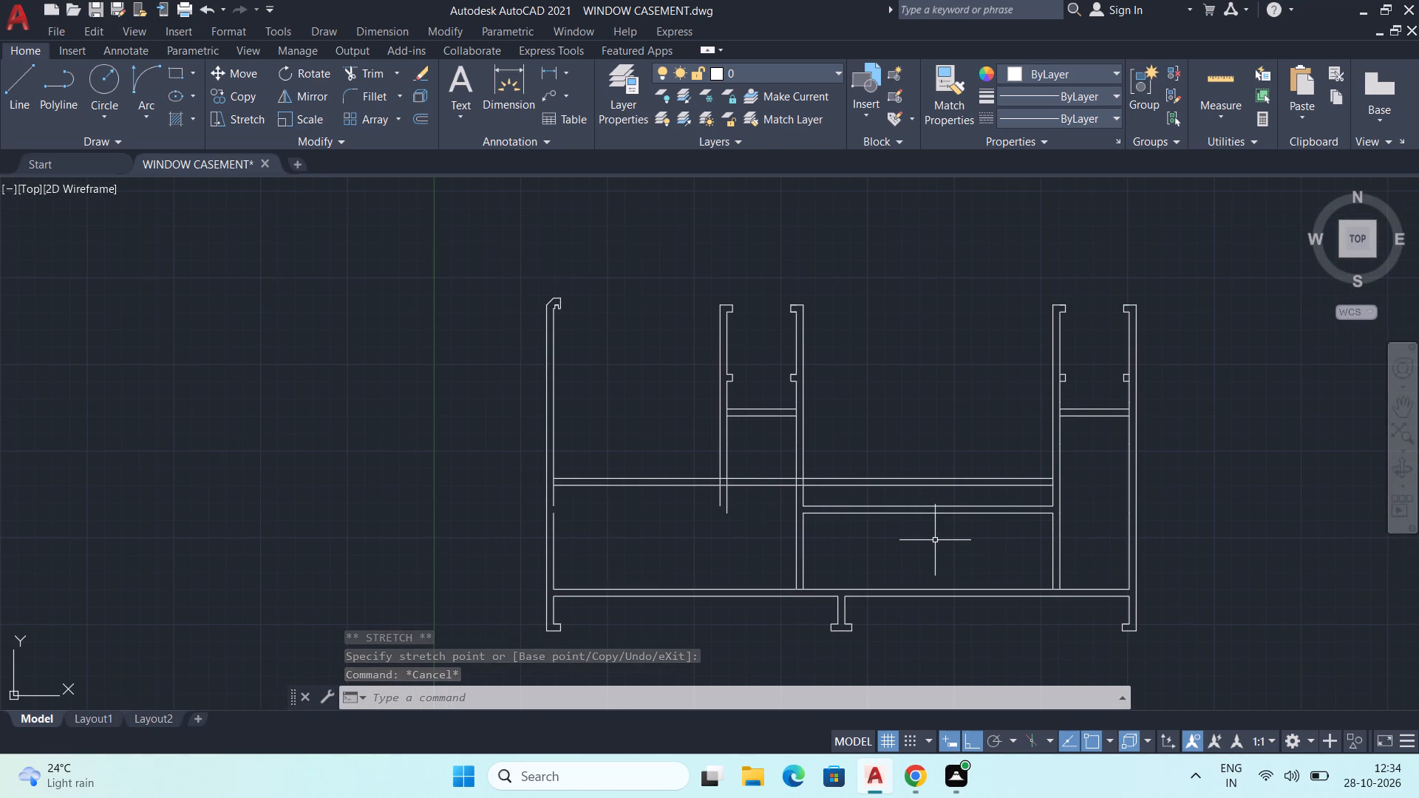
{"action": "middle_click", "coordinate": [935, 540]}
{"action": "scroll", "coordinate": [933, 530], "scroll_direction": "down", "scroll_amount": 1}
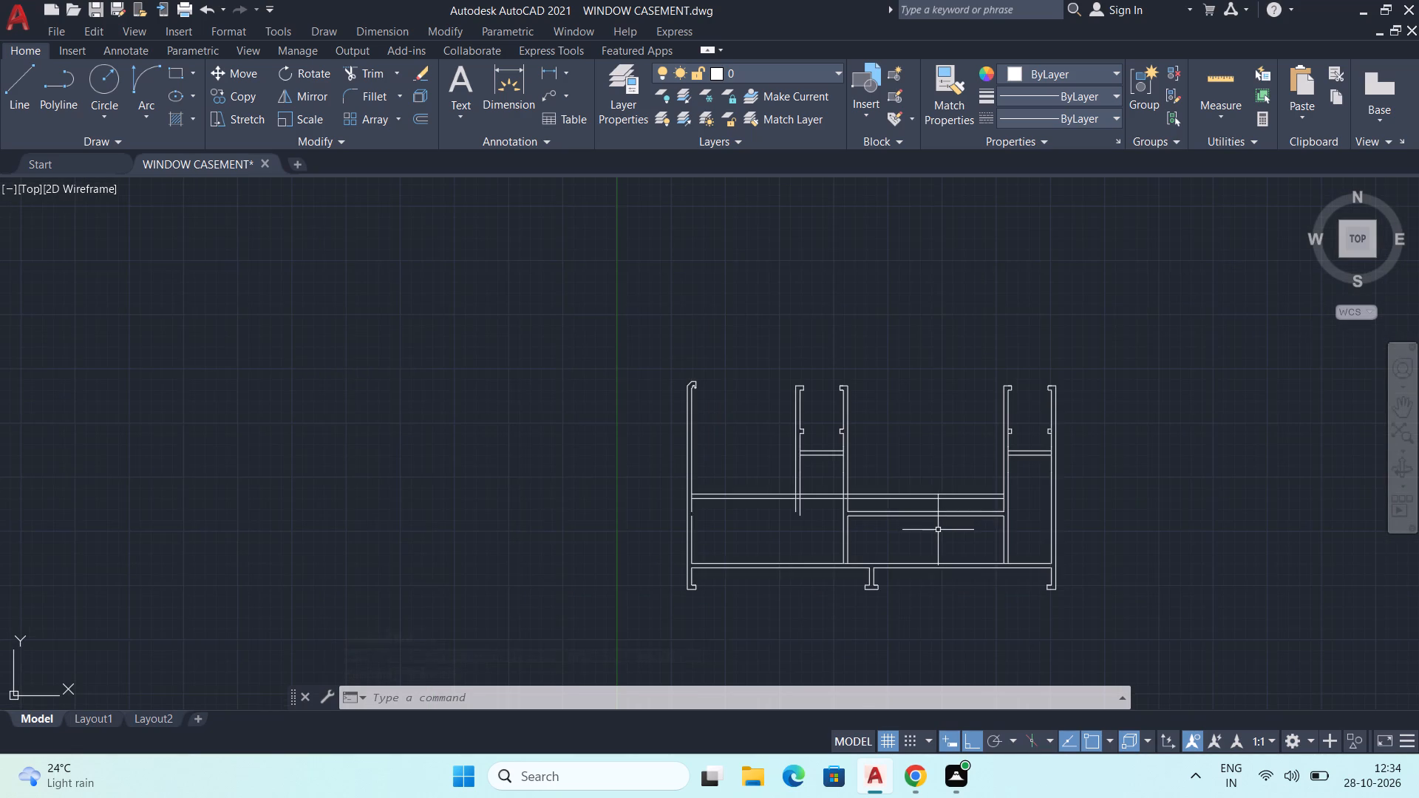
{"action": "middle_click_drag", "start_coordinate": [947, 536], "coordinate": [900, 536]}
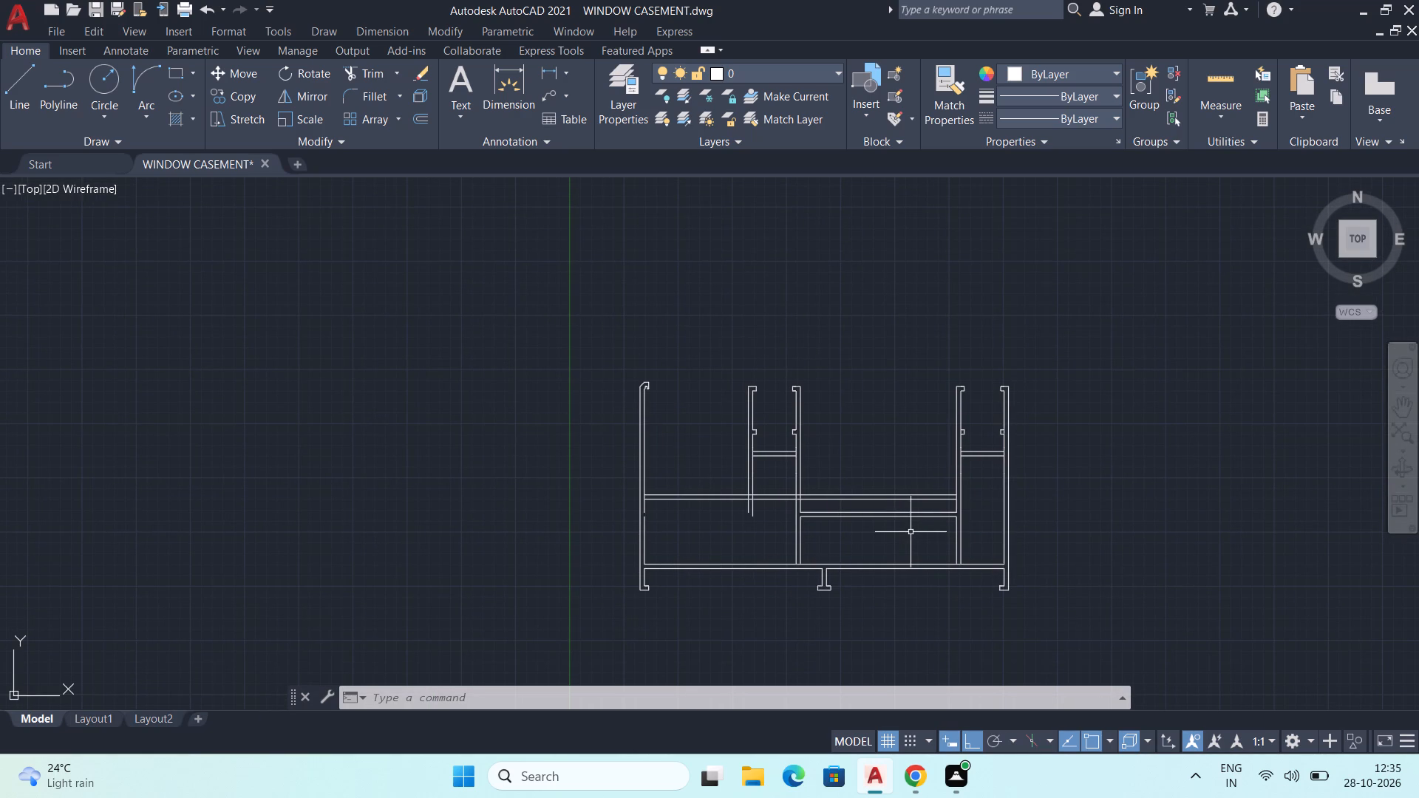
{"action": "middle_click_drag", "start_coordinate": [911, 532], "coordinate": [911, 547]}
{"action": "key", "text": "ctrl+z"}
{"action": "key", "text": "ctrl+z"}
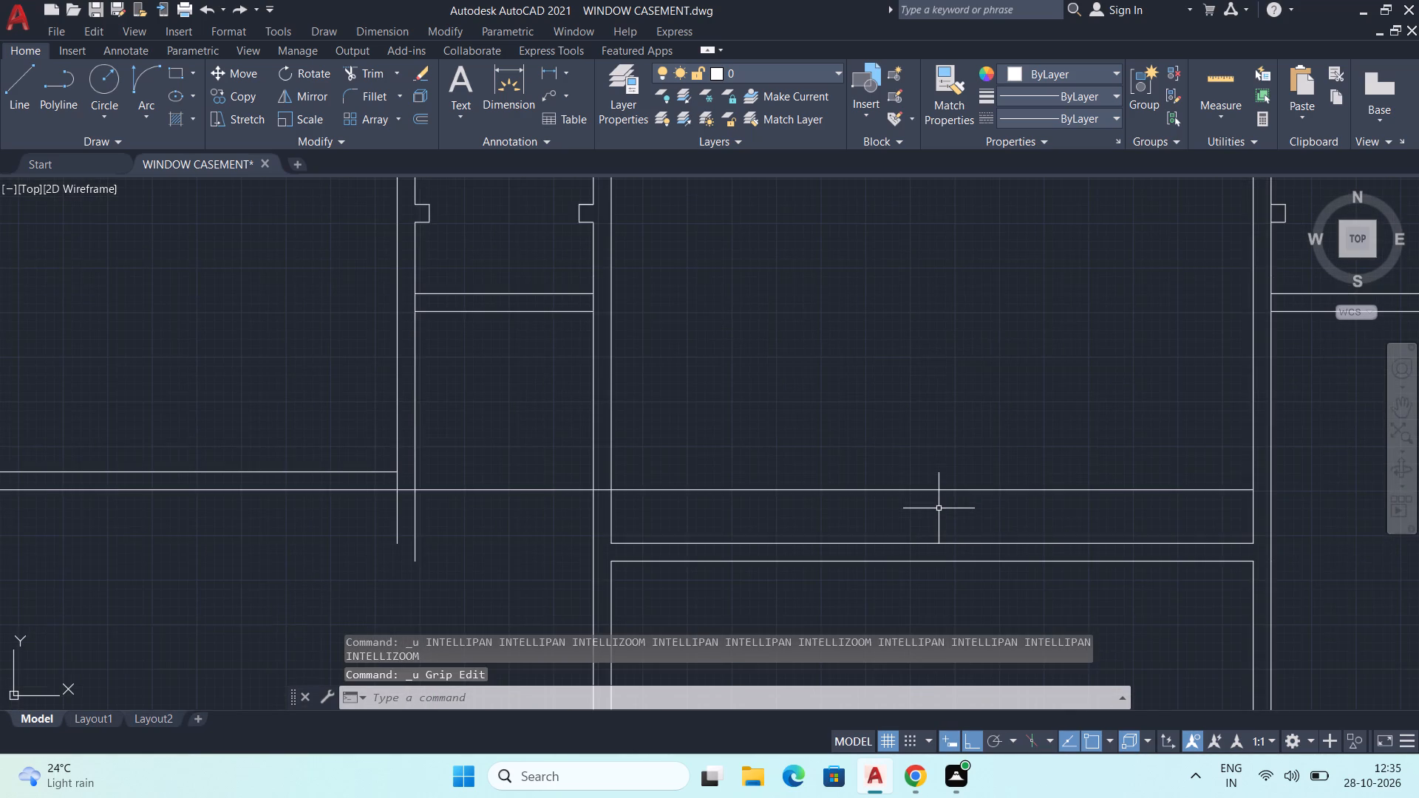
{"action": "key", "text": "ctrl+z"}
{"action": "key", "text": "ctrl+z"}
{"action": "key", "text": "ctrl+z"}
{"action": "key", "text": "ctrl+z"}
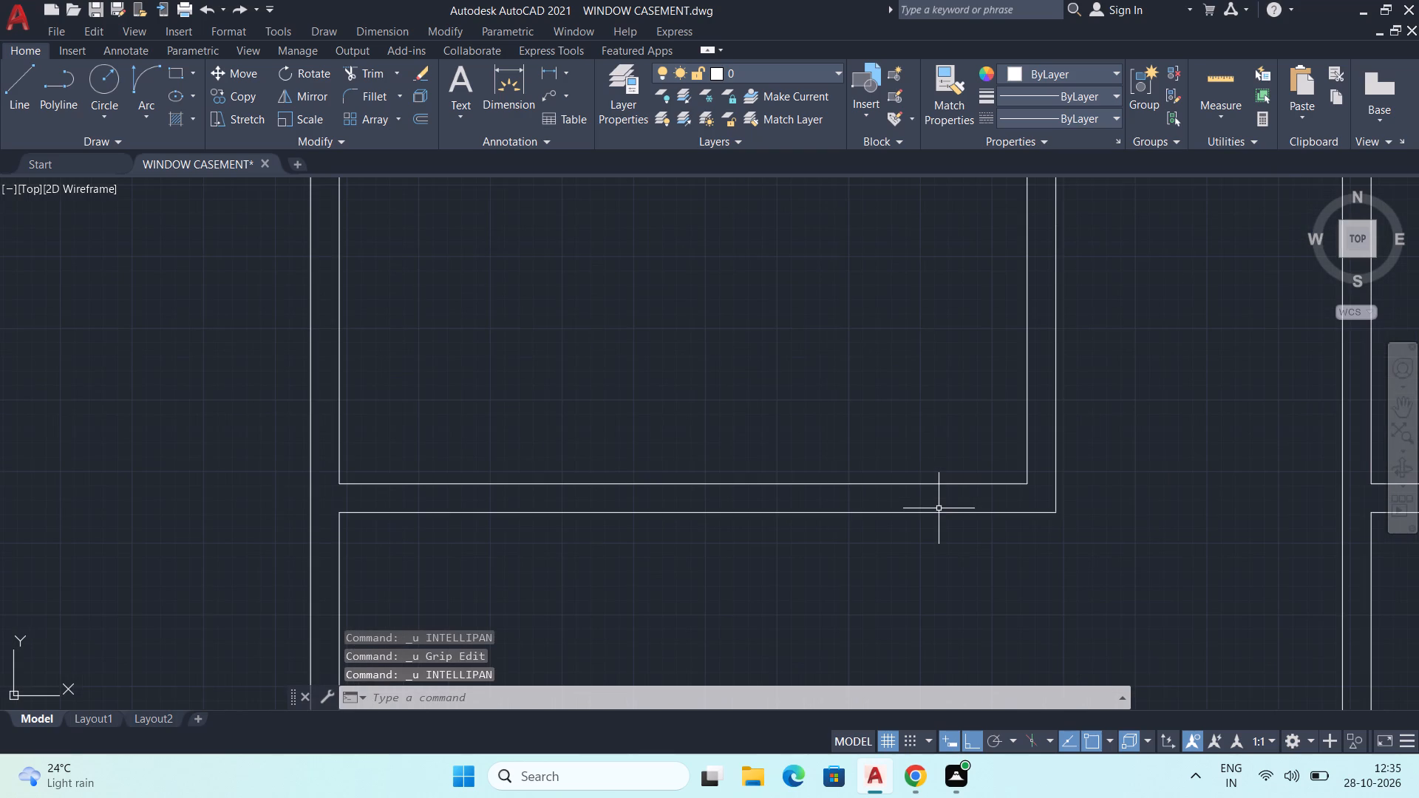
Stretch the upper edge of the left channel's left-hand notch across the left bay to the inner face of the outer left wall.
{"action": "scroll", "coordinate": [945, 508], "scroll_direction": "down", "scroll_amount": 2}
{"action": "middle_click_drag", "start_coordinate": [951, 508], "coordinate": [878, 528]}
{"action": "scroll", "coordinate": [902, 514], "scroll_direction": "down", "scroll_amount": 2}
{"action": "middle_click_drag", "start_coordinate": [910, 509], "coordinate": [901, 530]}
{"action": "scroll", "coordinate": [904, 474], "scroll_direction": "up", "scroll_amount": 2}
{"action": "middle_click_drag", "start_coordinate": [933, 514], "coordinate": [925, 507]}
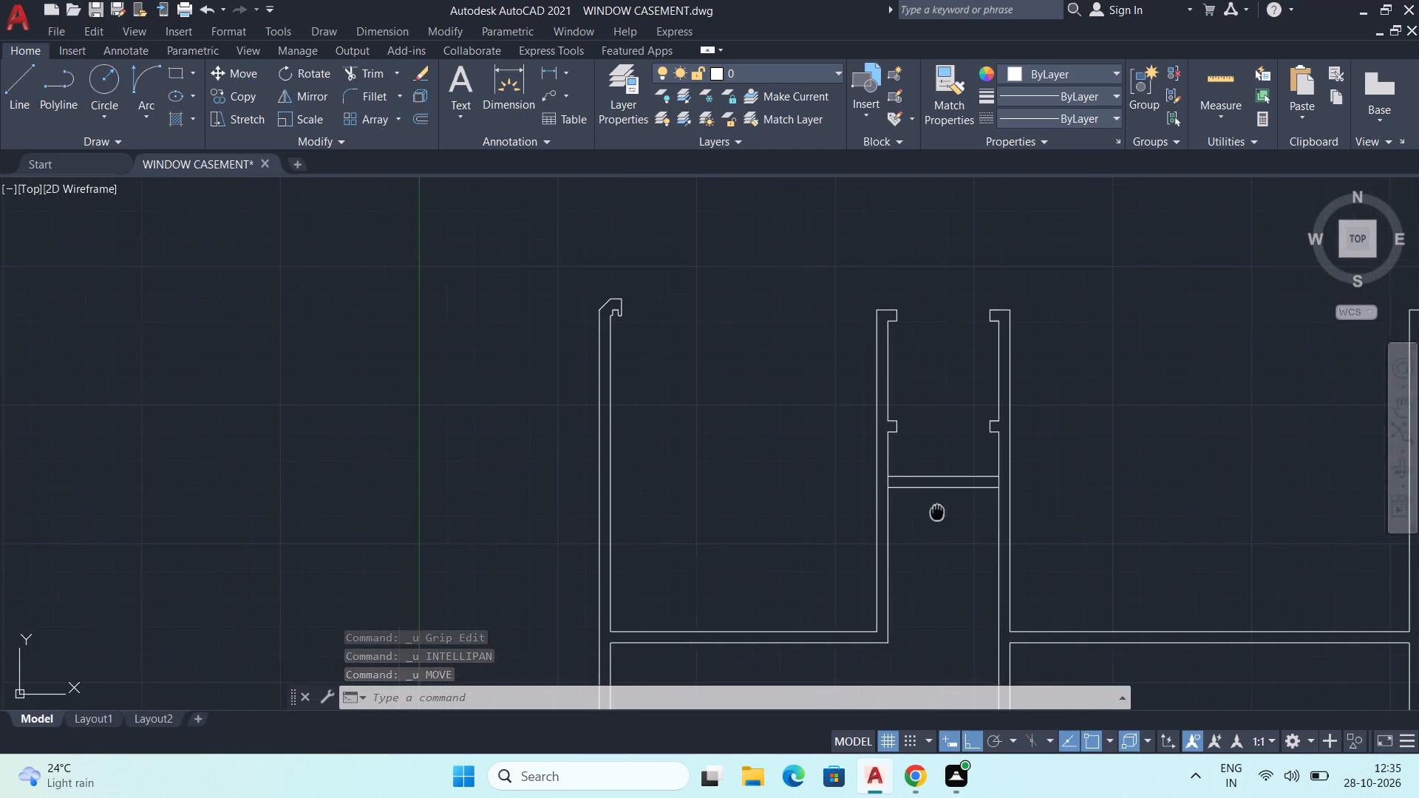
{"action": "middle_click_drag", "start_coordinate": [925, 507], "coordinate": [874, 494]}
{"action": "scroll", "coordinate": [882, 494], "scroll_direction": "down", "scroll_amount": 1}
{"action": "middle_click_drag", "start_coordinate": [891, 502], "coordinate": [845, 437]}
{"action": "scroll", "coordinate": [773, 400], "scroll_direction": "up", "scroll_amount": 1}
{"action": "middle_click_drag", "start_coordinate": [811, 423], "coordinate": [811, 454]}
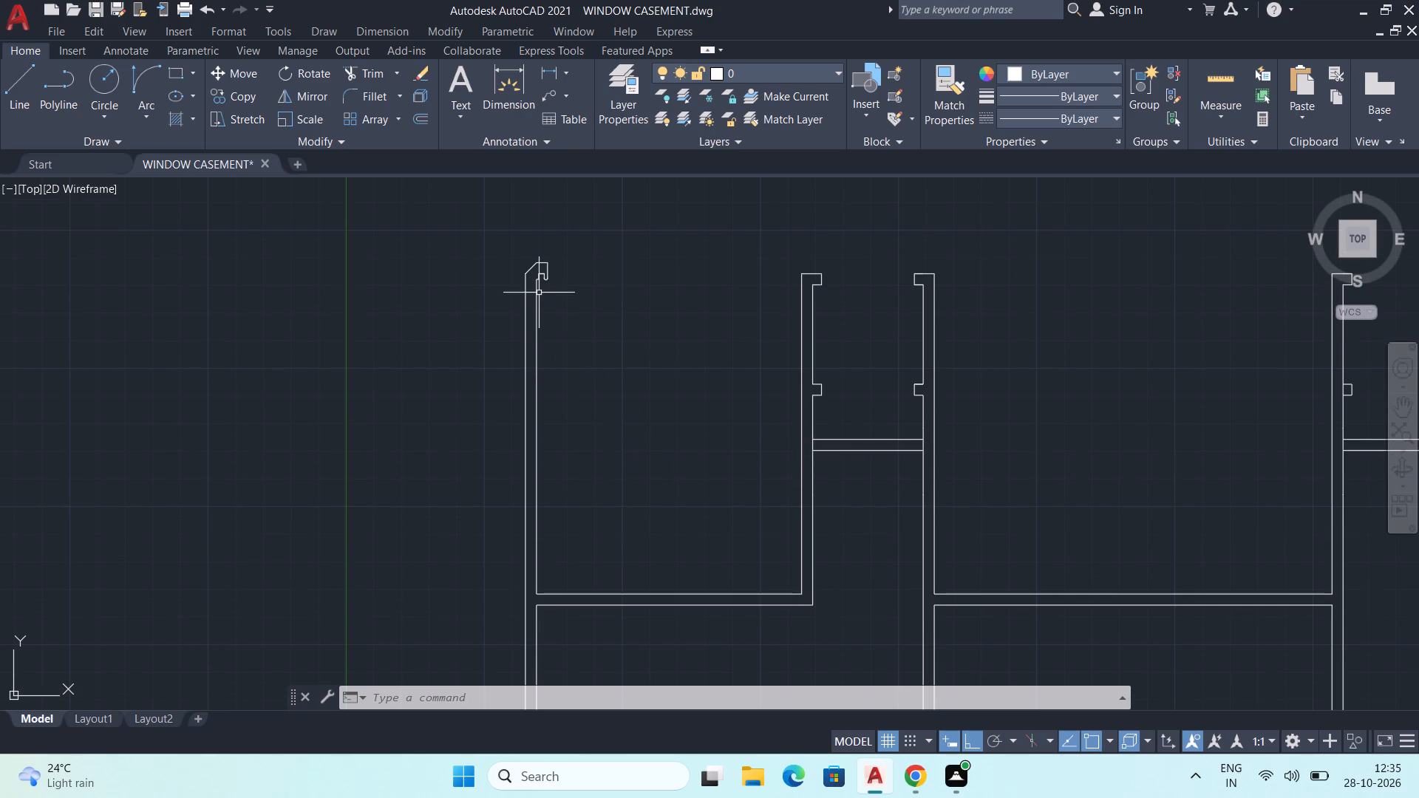
{"action": "middle_click_drag", "start_coordinate": [557, 352], "coordinate": [602, 385]}
{"action": "scroll", "coordinate": [853, 418], "scroll_direction": "up", "scroll_amount": 2}
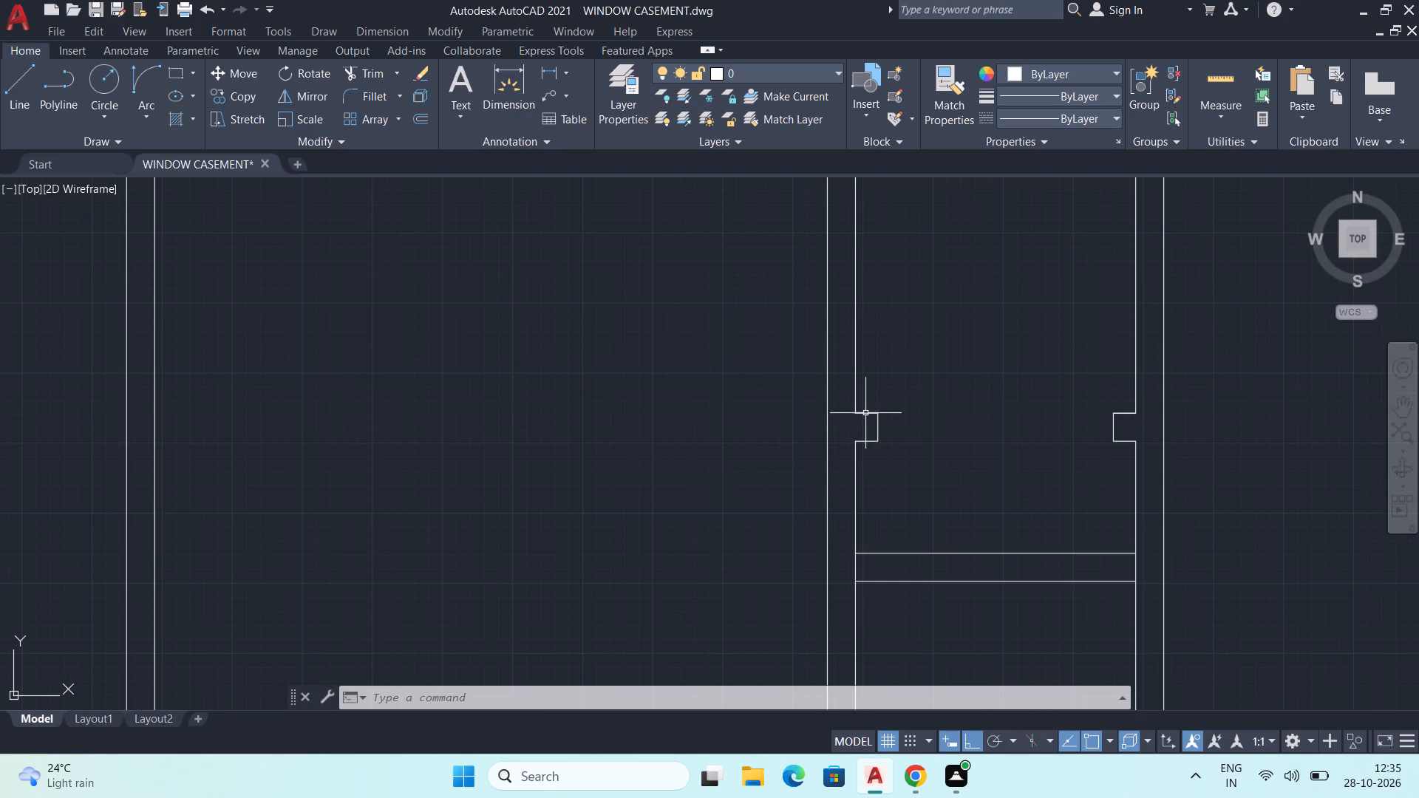
{"action": "left_click", "coordinate": [865, 413]}
{"action": "left_click", "coordinate": [855, 412]}
{"action": "middle_click_drag", "start_coordinate": [557, 404], "coordinate": [775, 415]}
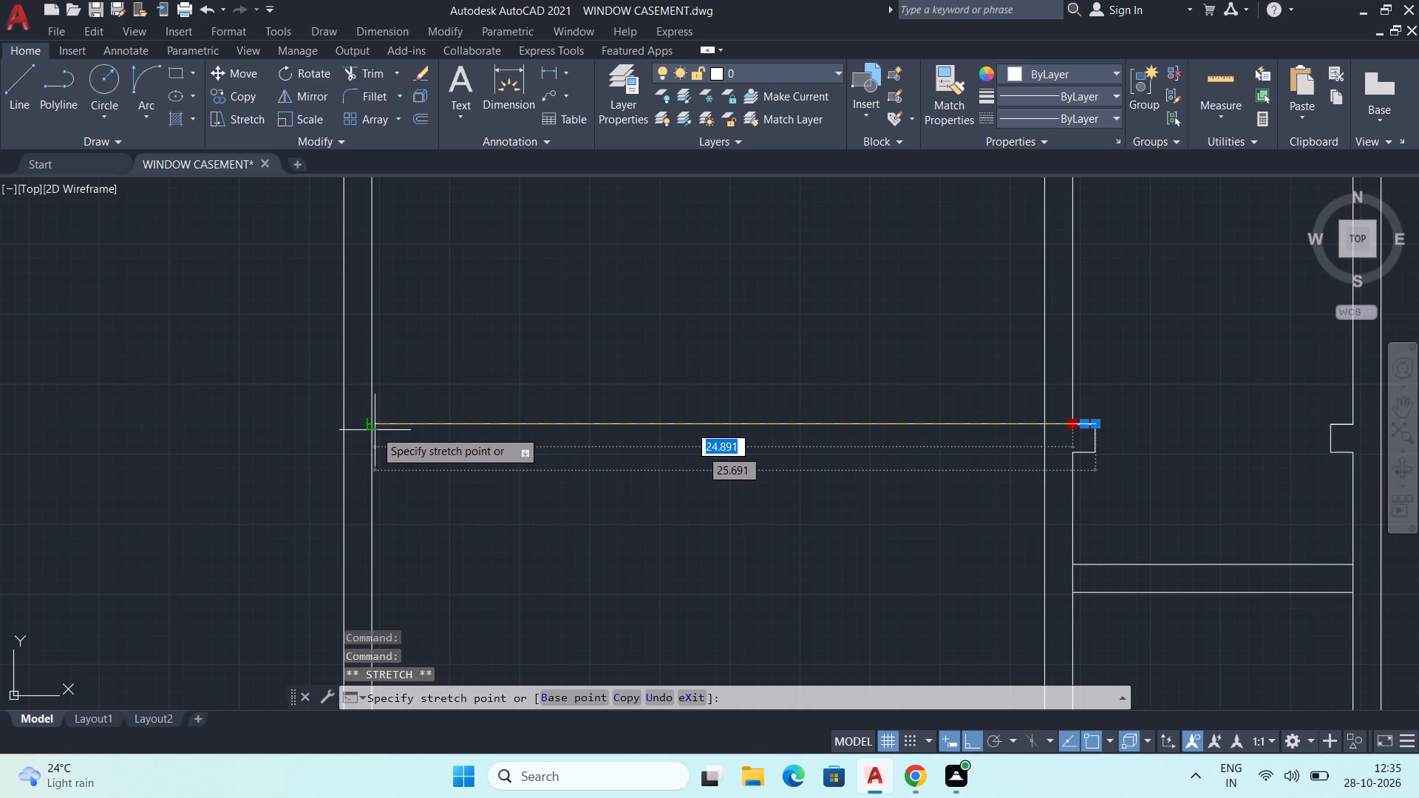
{"action": "left_click", "coordinate": [370, 420]}
{"action": "key", "text": "Escape"}
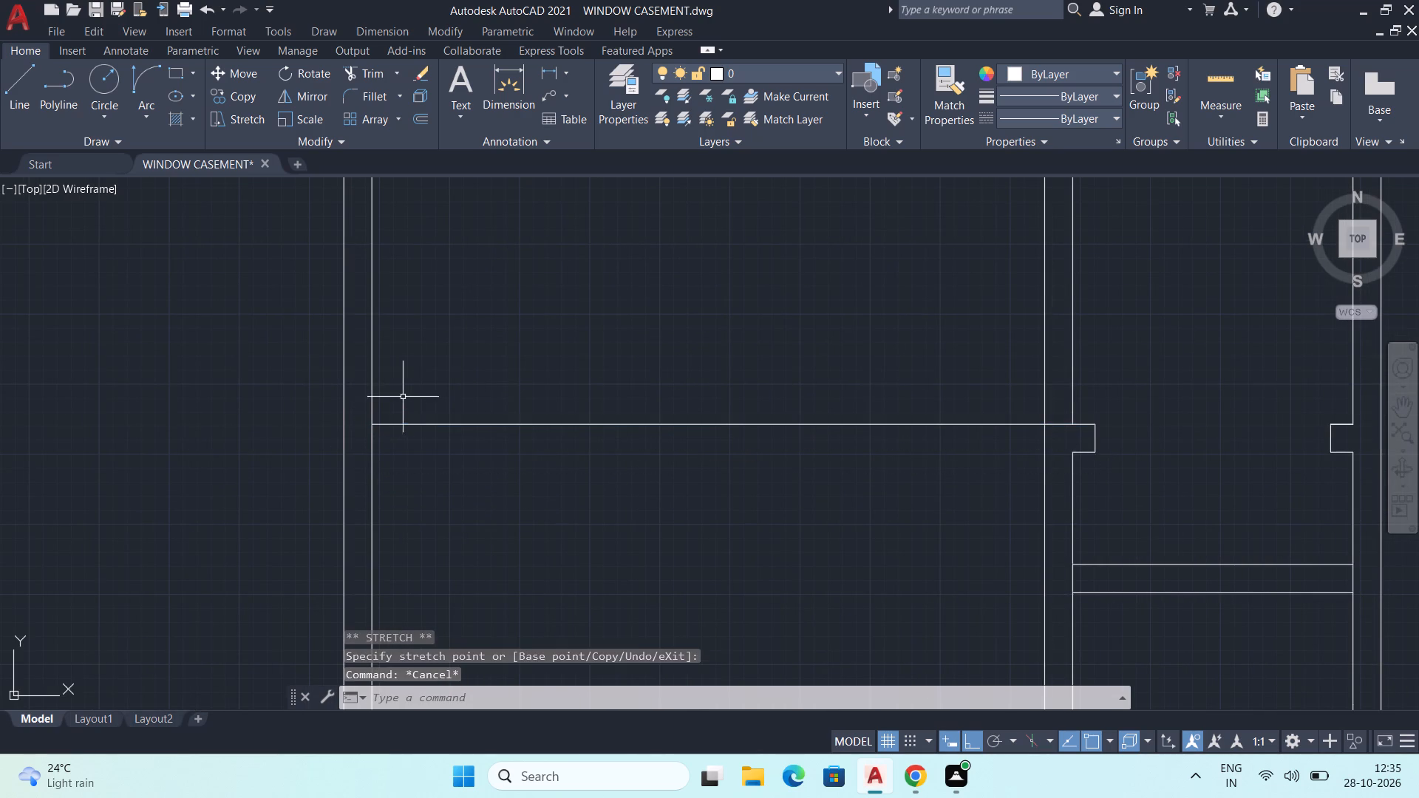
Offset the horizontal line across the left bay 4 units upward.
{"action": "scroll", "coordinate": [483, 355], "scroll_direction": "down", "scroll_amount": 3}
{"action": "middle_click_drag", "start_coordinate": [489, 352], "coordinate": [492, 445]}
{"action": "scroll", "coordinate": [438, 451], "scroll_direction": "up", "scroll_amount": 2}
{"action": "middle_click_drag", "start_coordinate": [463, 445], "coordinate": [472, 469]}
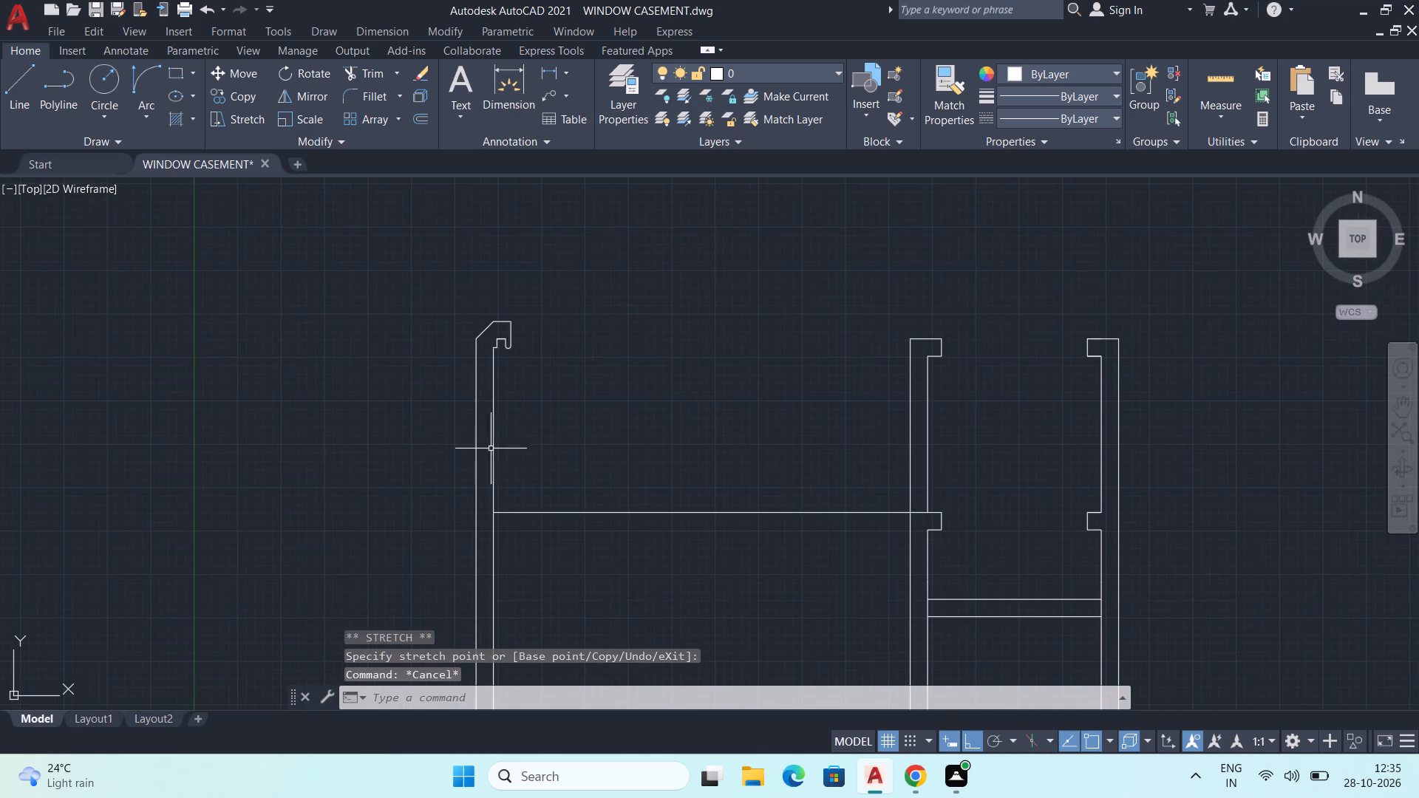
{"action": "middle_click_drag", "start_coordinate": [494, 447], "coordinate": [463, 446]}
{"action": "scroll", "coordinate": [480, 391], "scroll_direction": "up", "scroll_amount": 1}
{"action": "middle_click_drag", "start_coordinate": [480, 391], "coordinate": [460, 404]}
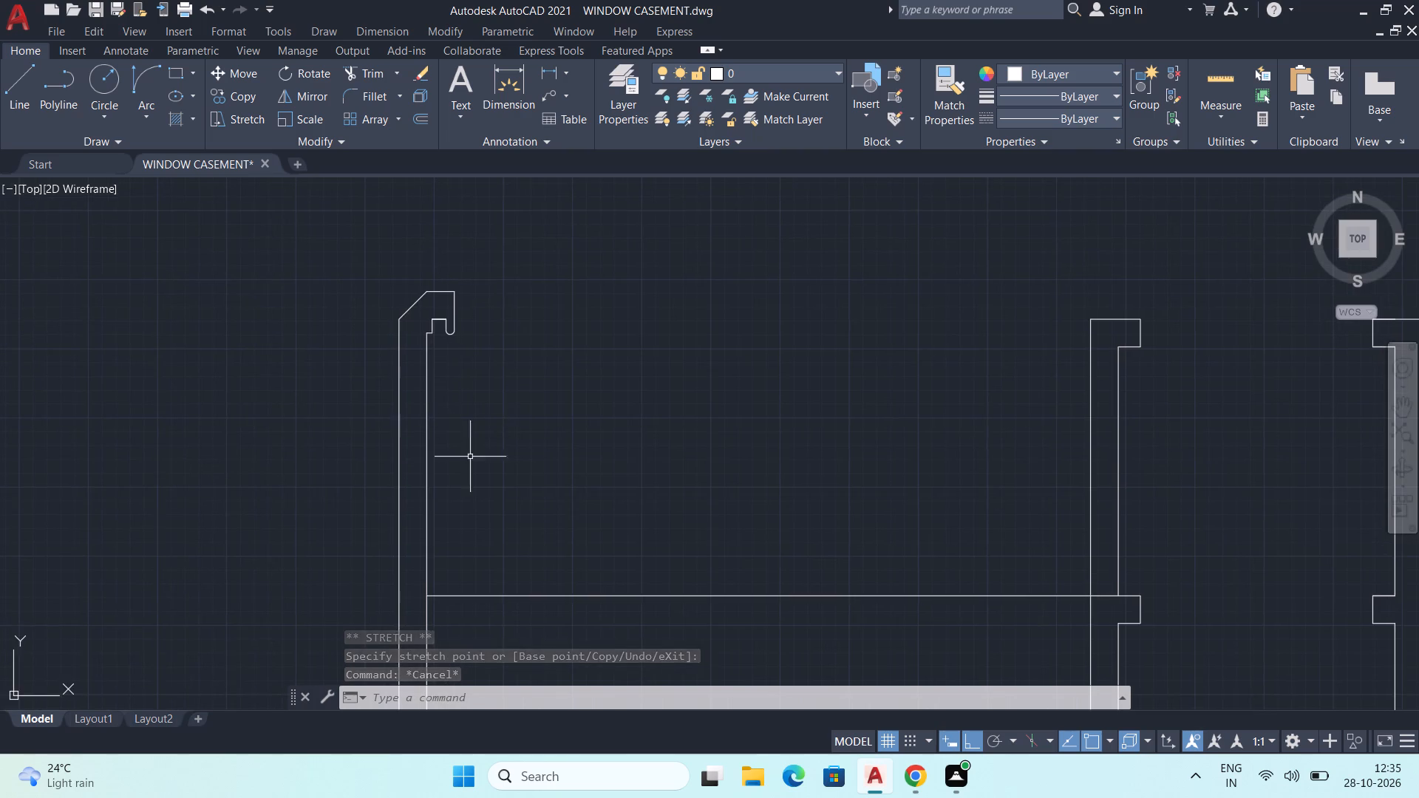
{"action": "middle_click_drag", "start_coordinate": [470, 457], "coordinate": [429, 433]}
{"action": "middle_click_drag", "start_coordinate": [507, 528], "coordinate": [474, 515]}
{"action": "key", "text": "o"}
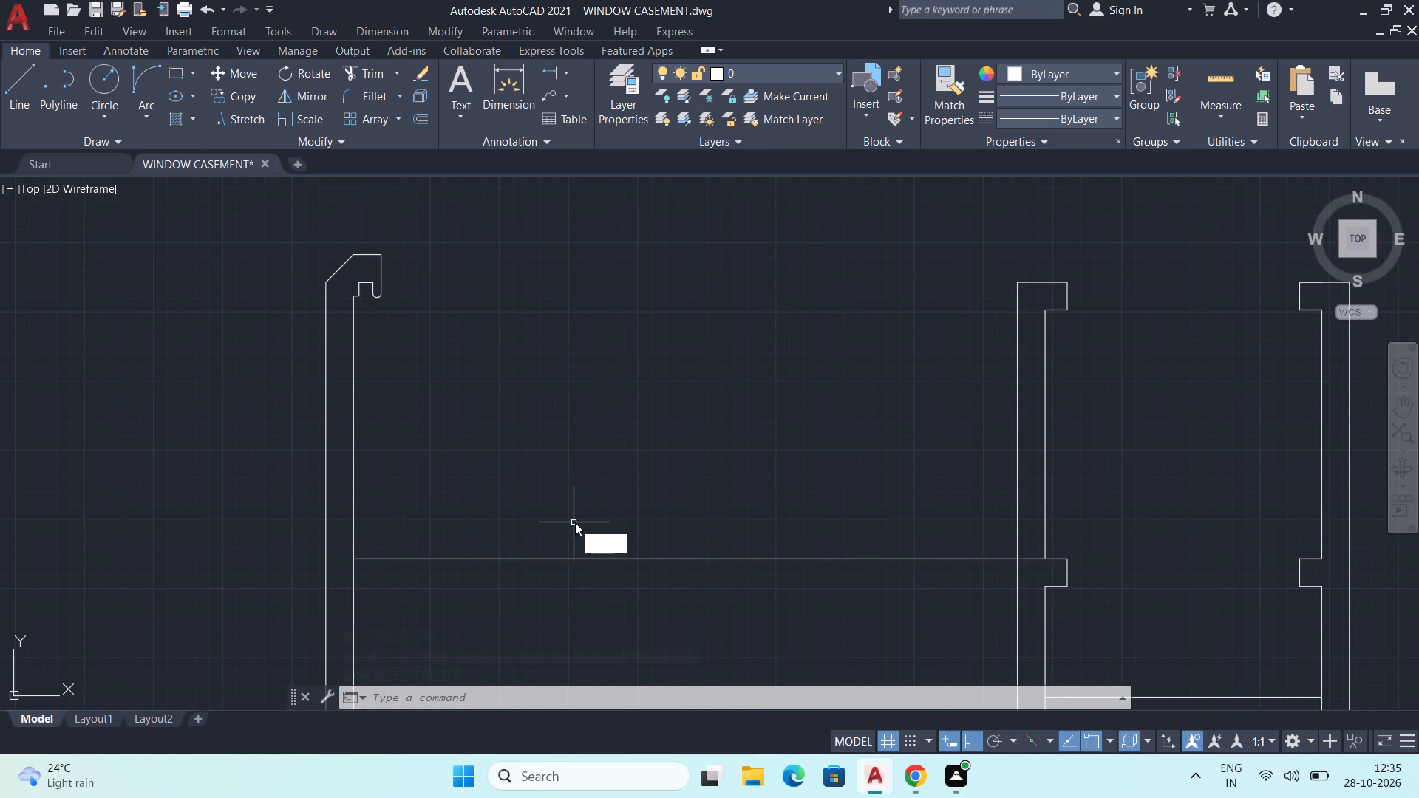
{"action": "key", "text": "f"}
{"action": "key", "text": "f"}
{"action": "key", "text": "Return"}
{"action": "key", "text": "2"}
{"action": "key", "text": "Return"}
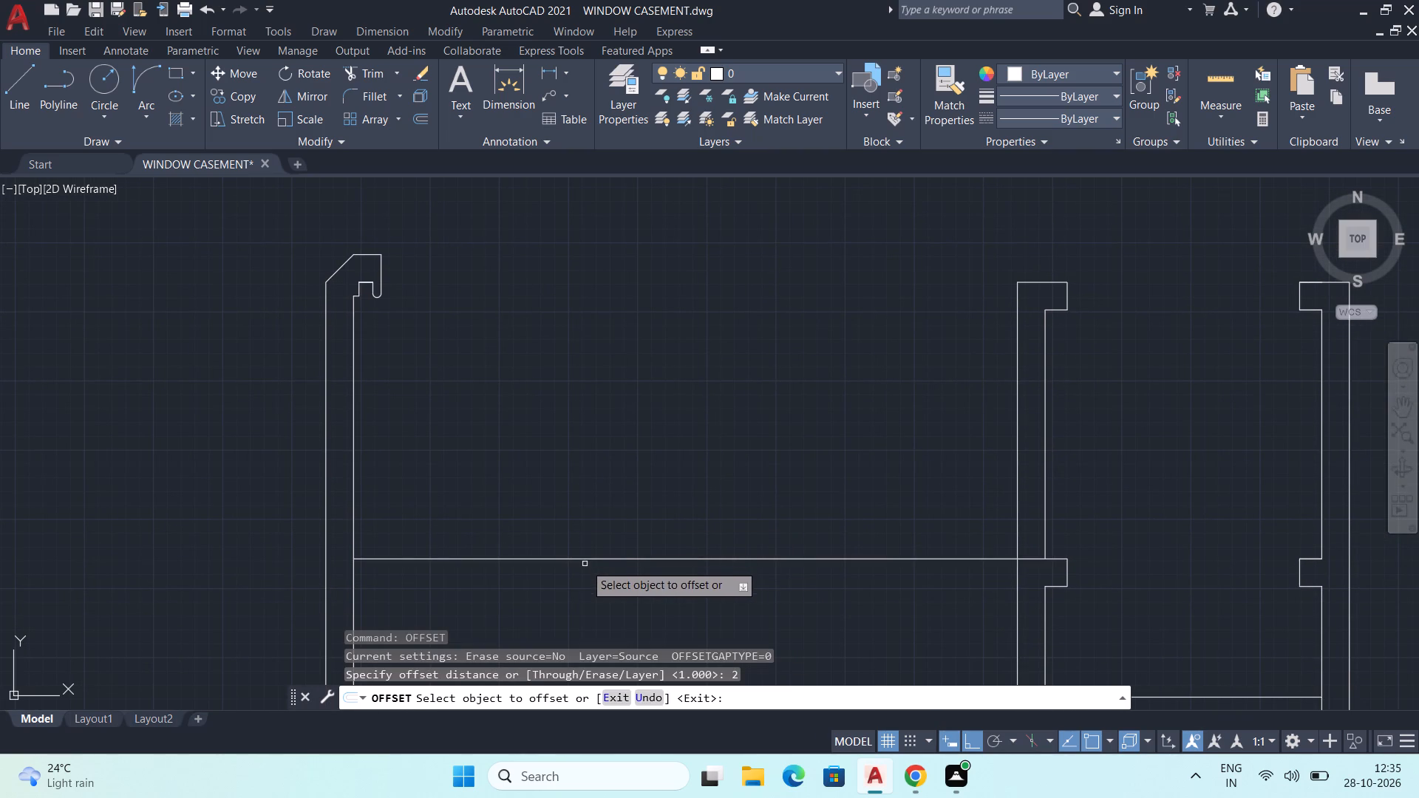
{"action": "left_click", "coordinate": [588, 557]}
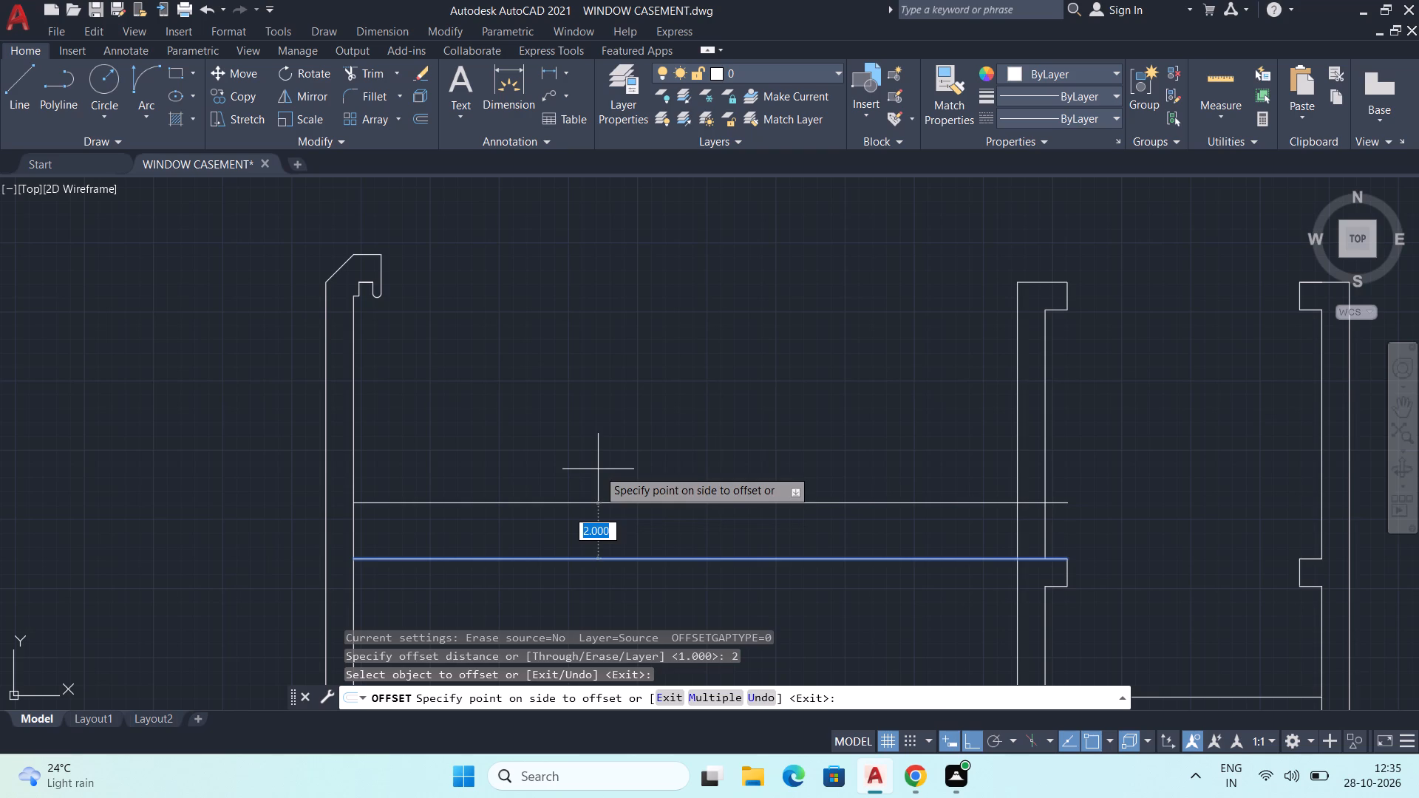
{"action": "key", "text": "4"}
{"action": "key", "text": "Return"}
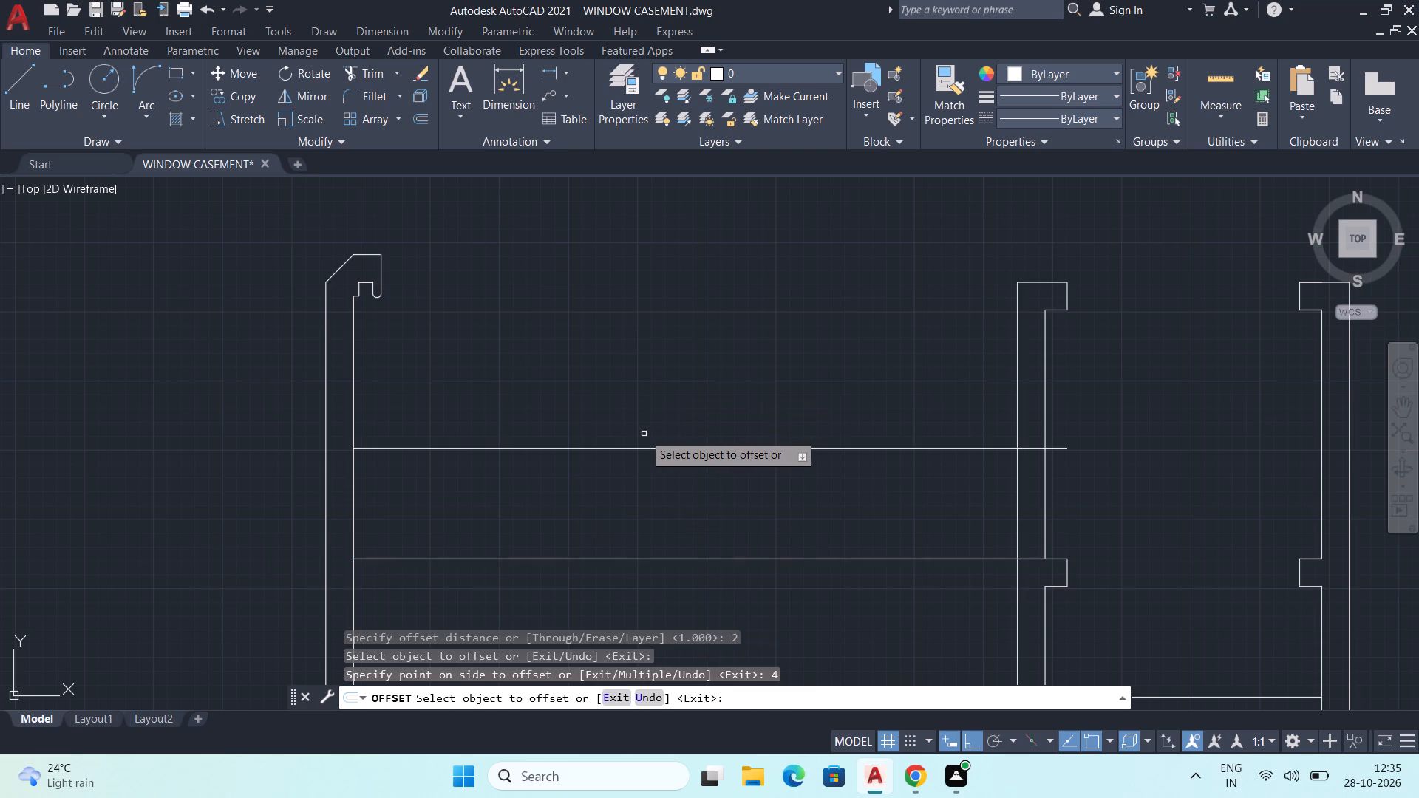
Offset the original horizontal line across the left bay 3 units upward as a guide.
{"action": "key", "text": "3"}
{"action": "key", "text": "Return"}
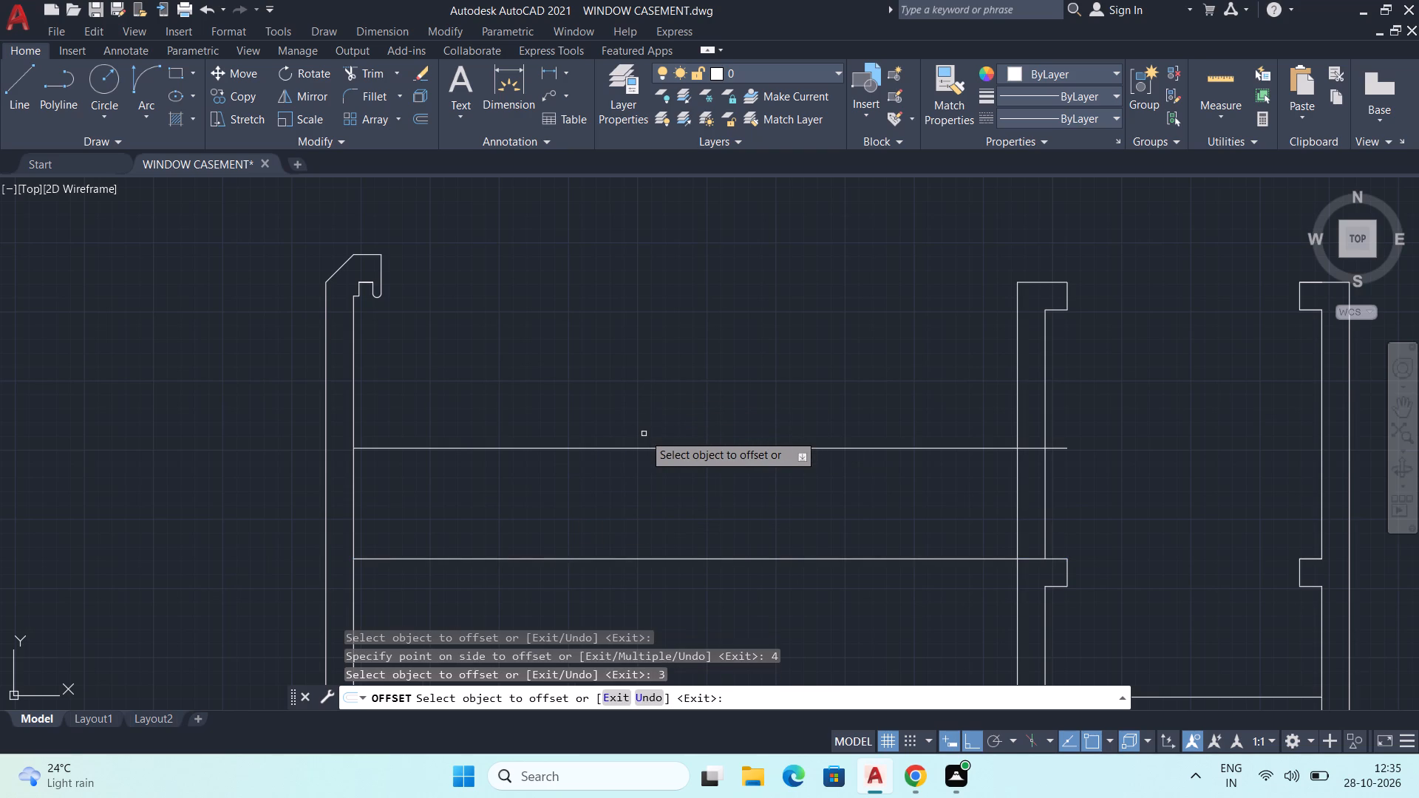
{"action": "left_click", "coordinate": [620, 560]}
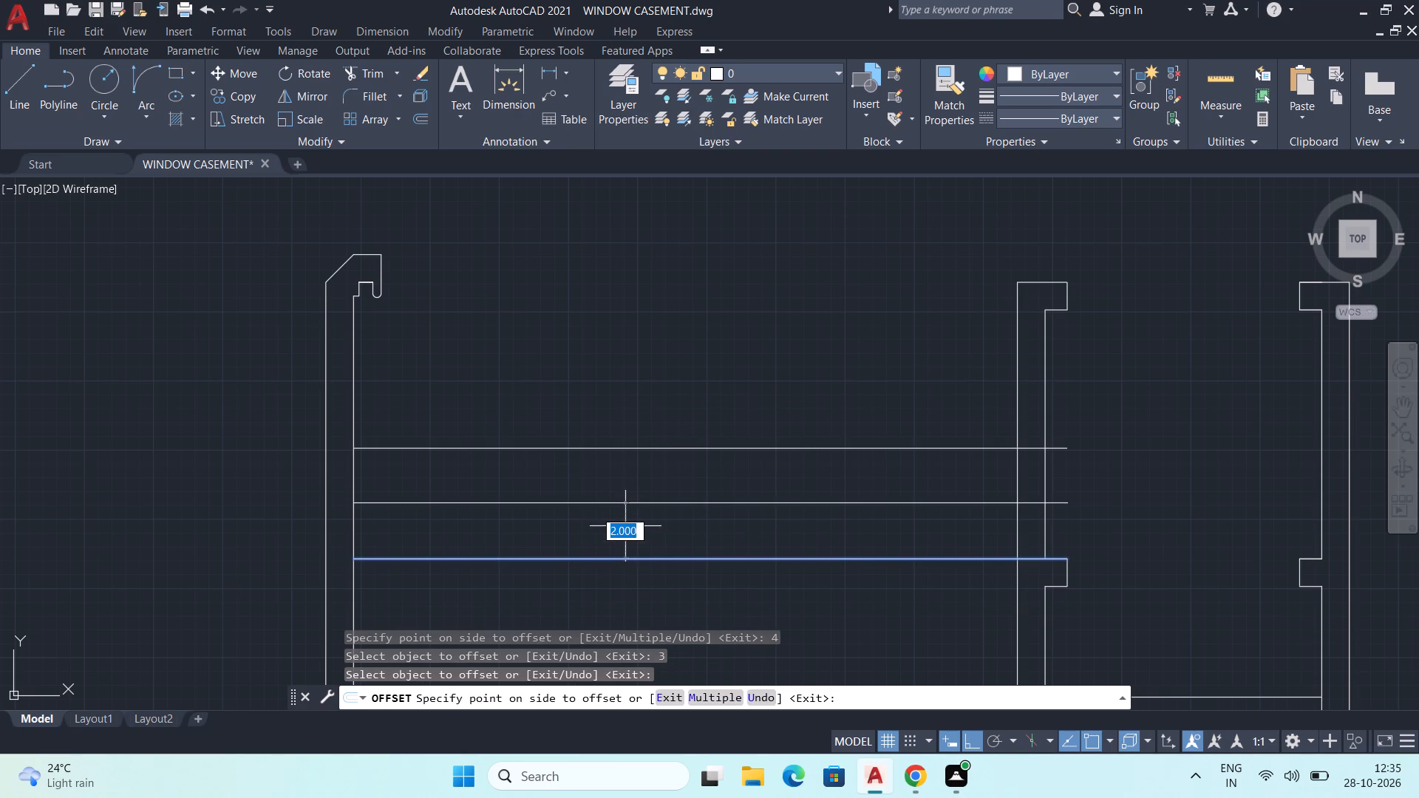
{"action": "key", "text": "3"}
{"action": "key", "text": "Return"}
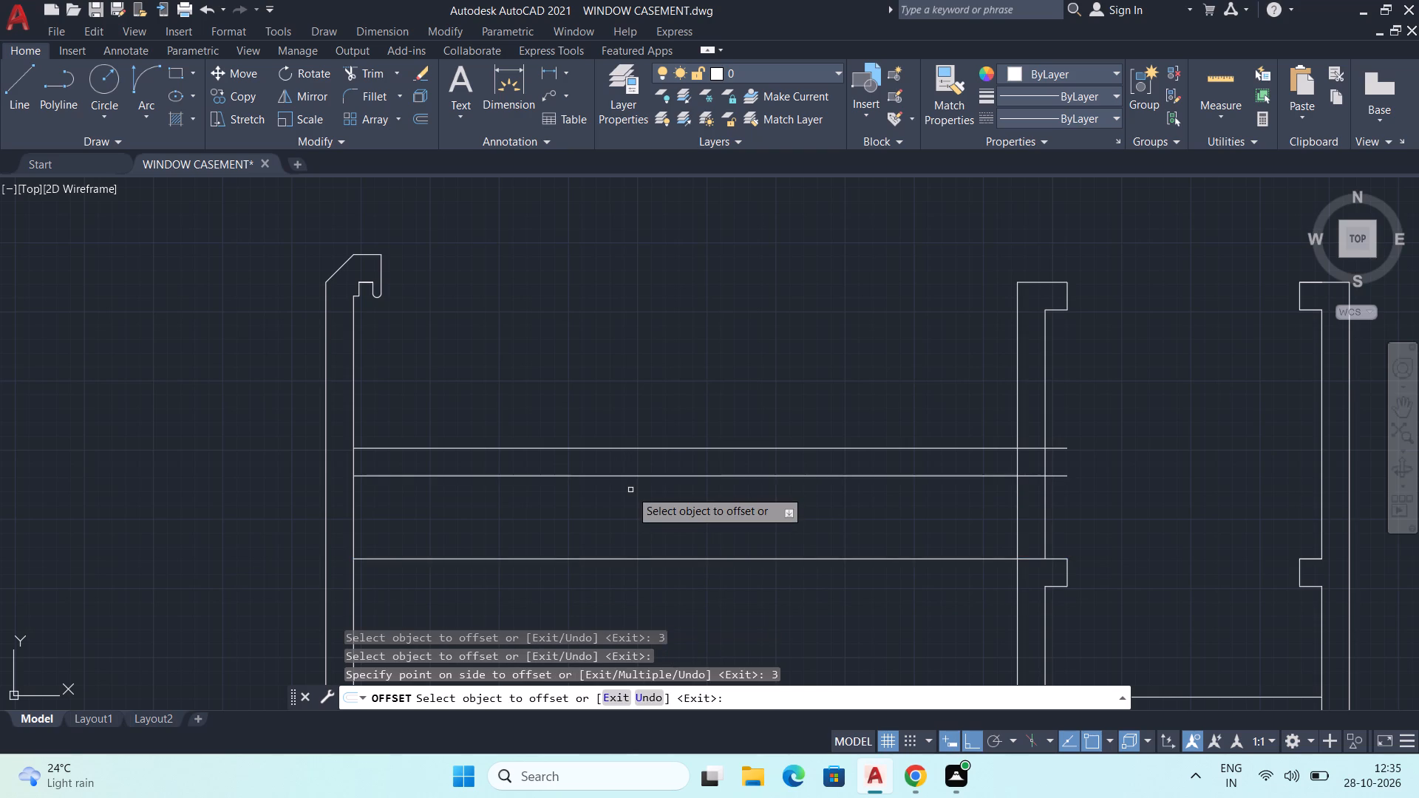
{"action": "key", "text": "space"}
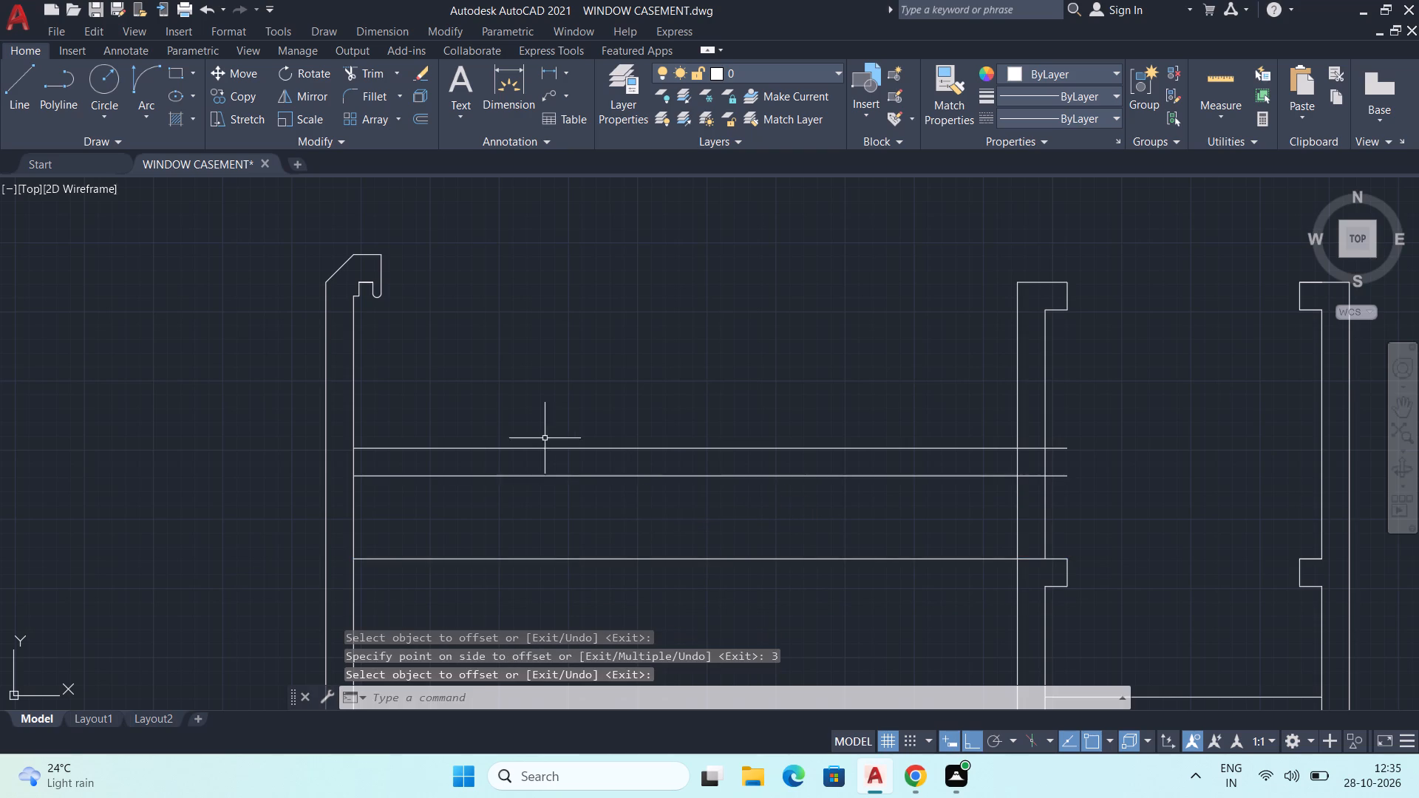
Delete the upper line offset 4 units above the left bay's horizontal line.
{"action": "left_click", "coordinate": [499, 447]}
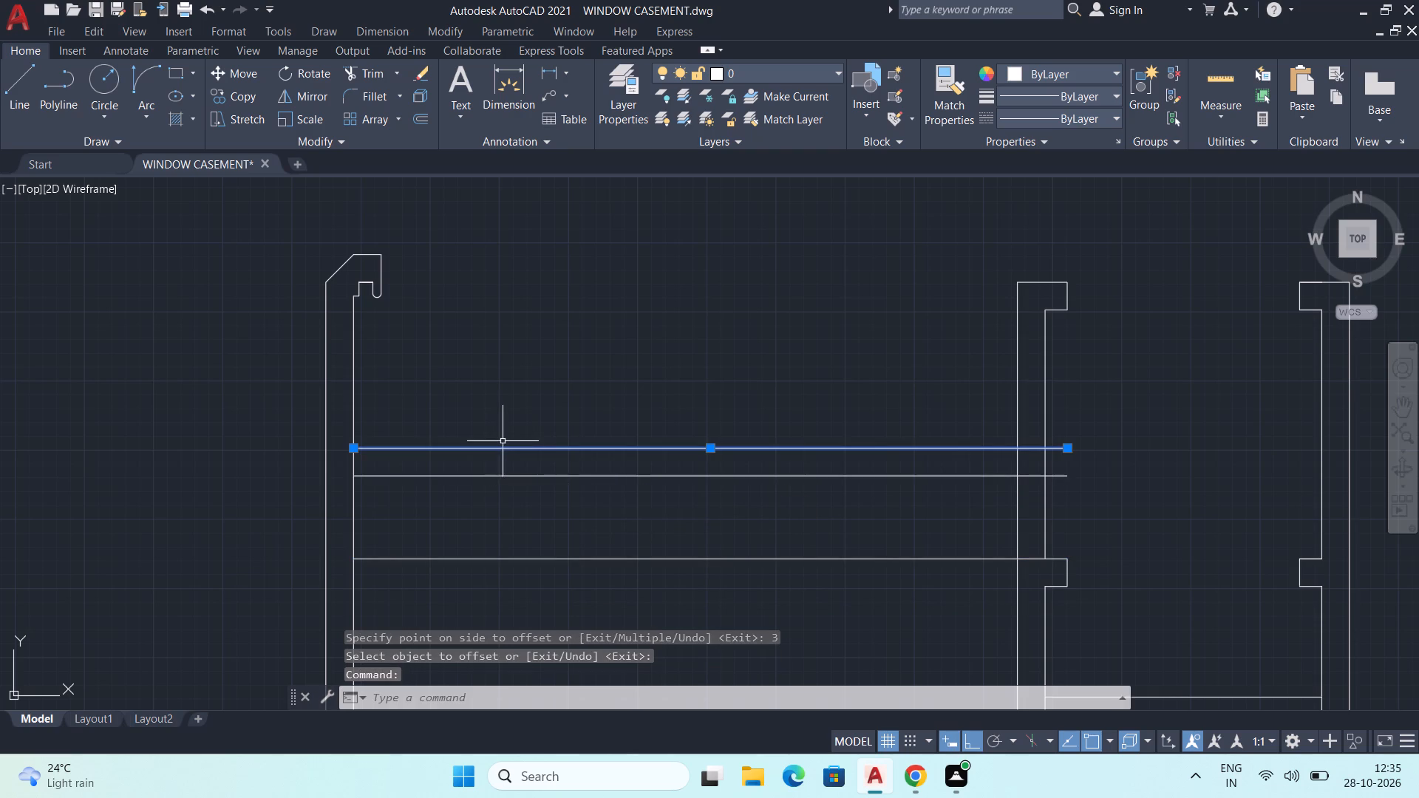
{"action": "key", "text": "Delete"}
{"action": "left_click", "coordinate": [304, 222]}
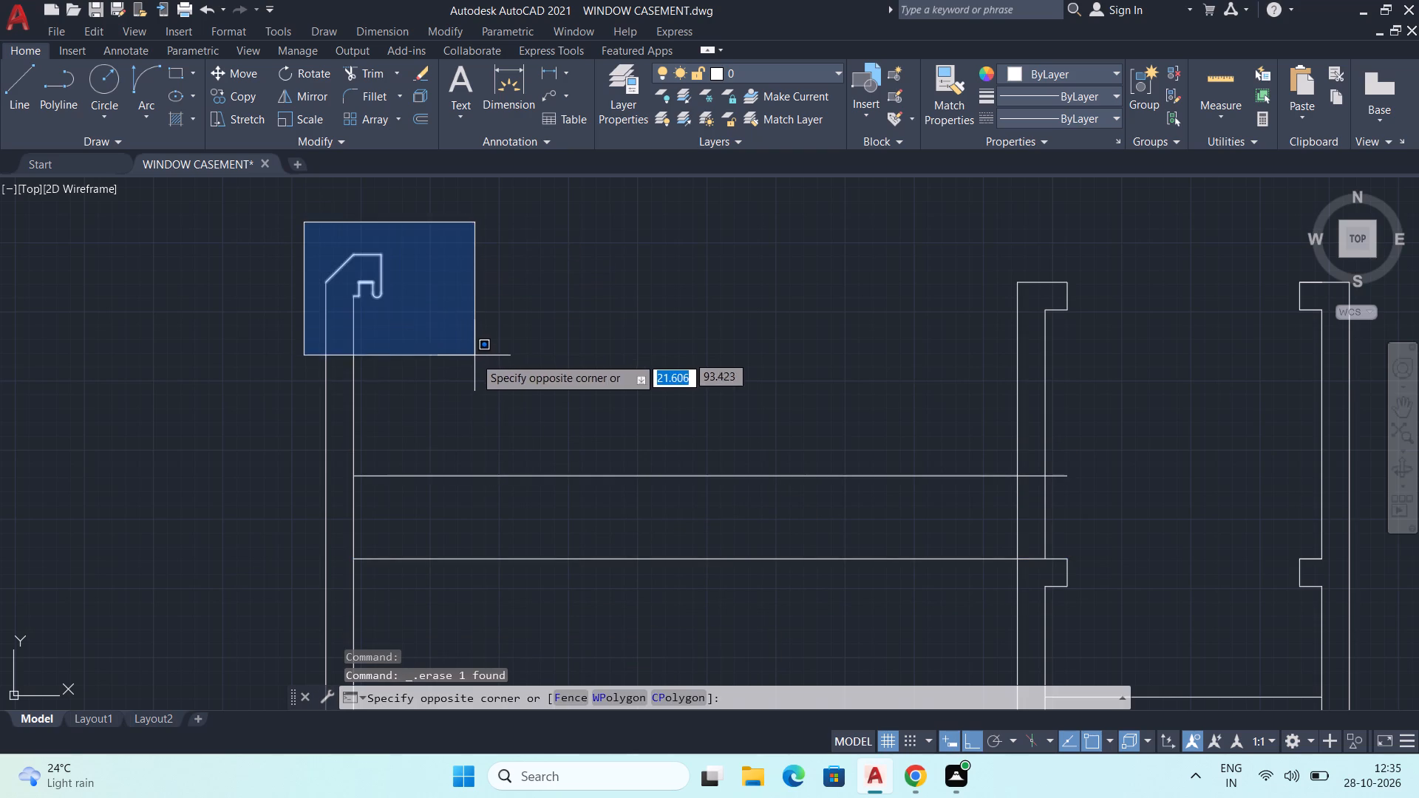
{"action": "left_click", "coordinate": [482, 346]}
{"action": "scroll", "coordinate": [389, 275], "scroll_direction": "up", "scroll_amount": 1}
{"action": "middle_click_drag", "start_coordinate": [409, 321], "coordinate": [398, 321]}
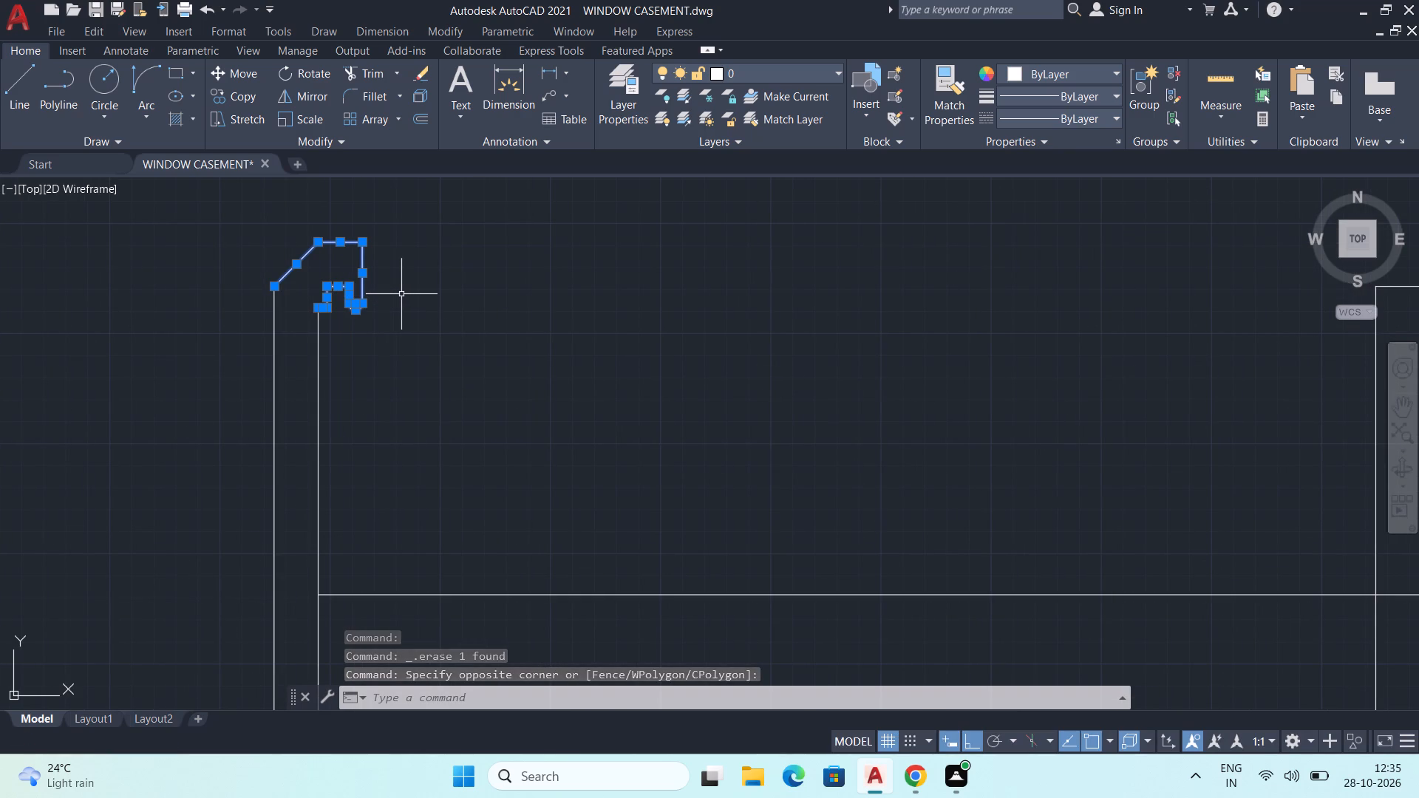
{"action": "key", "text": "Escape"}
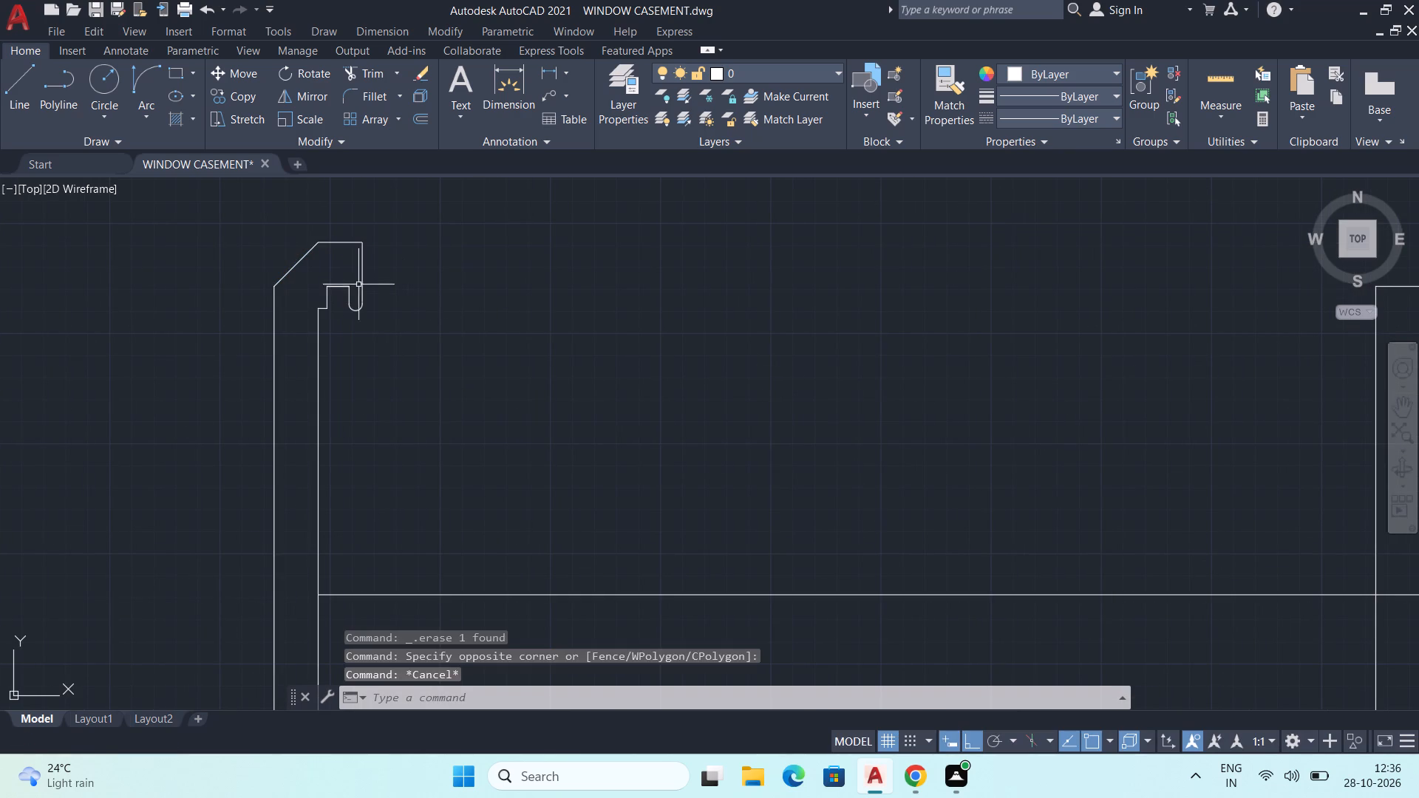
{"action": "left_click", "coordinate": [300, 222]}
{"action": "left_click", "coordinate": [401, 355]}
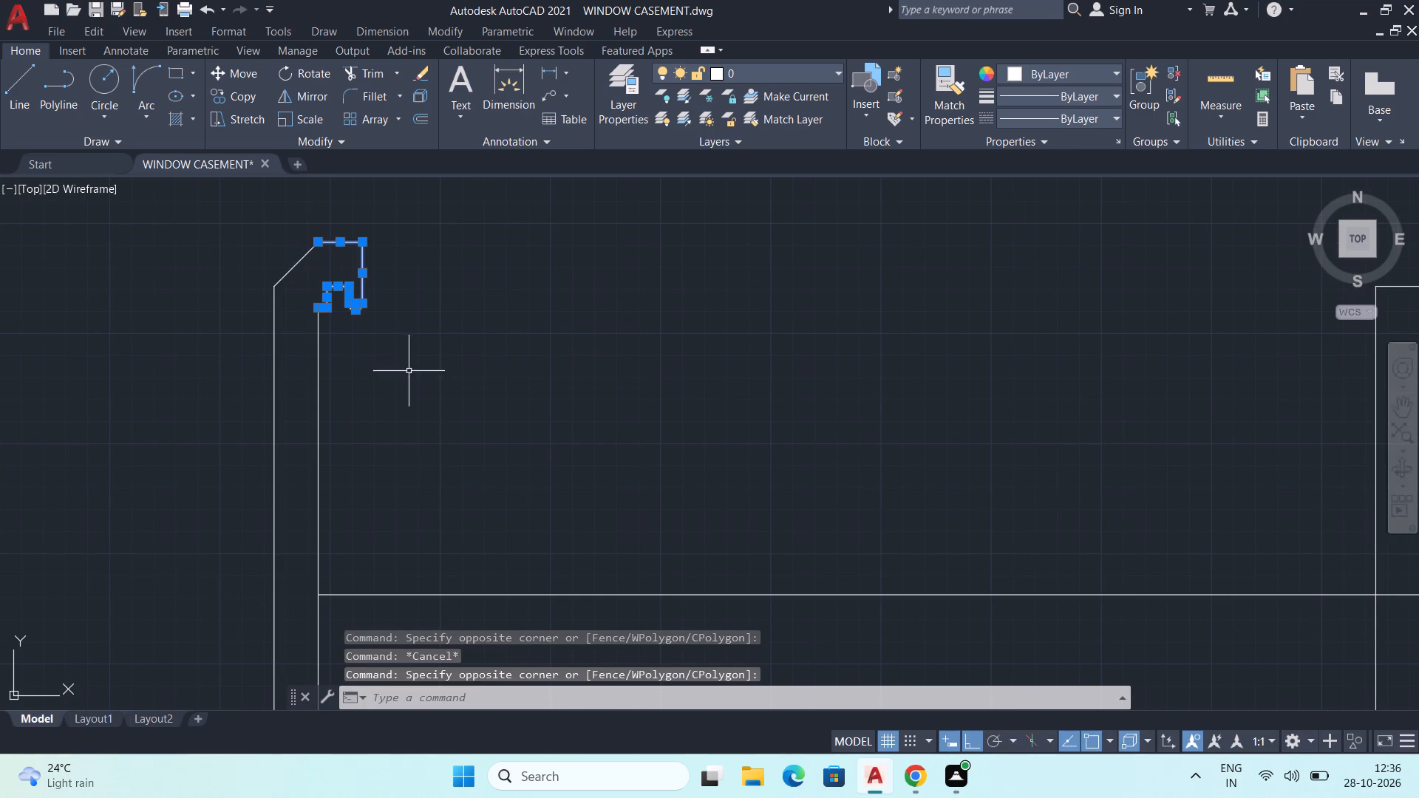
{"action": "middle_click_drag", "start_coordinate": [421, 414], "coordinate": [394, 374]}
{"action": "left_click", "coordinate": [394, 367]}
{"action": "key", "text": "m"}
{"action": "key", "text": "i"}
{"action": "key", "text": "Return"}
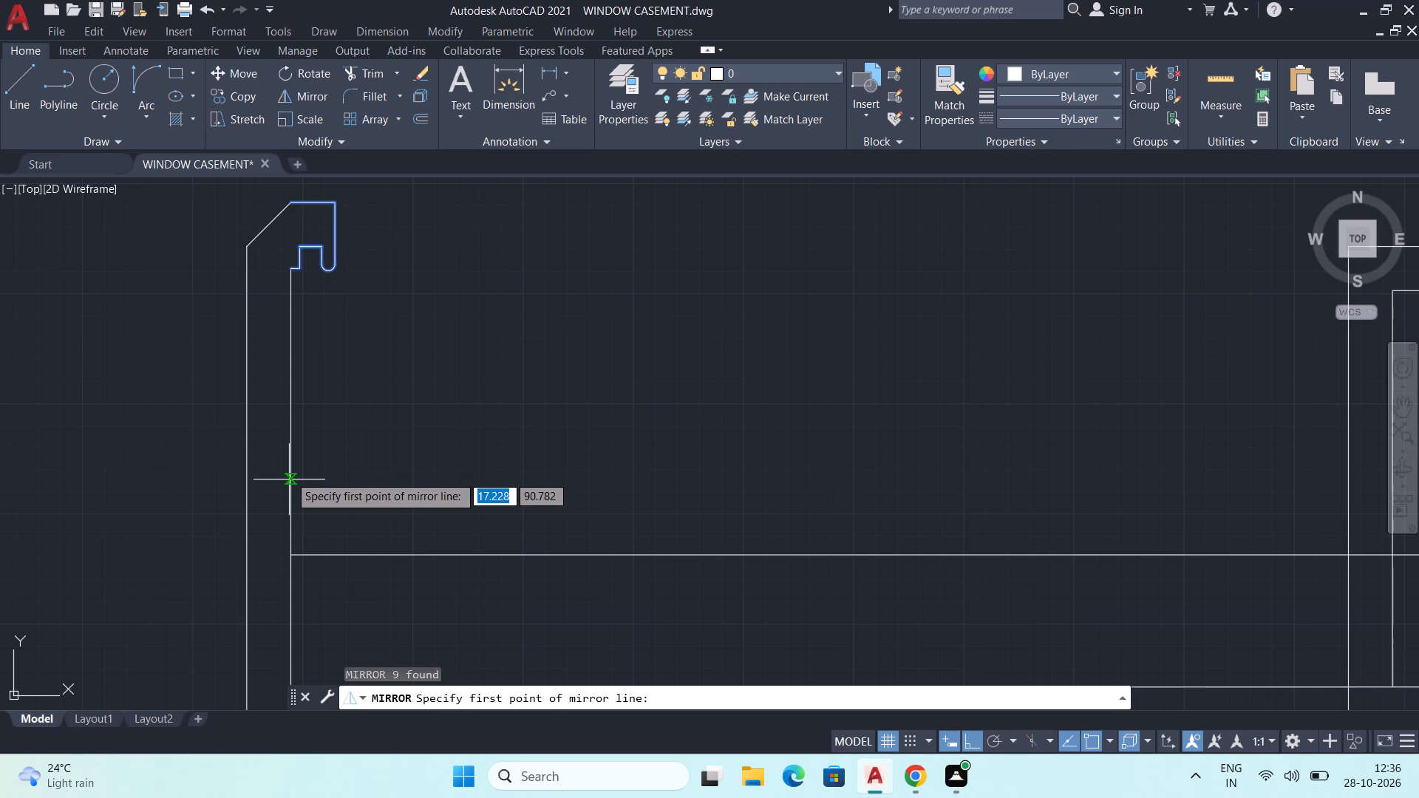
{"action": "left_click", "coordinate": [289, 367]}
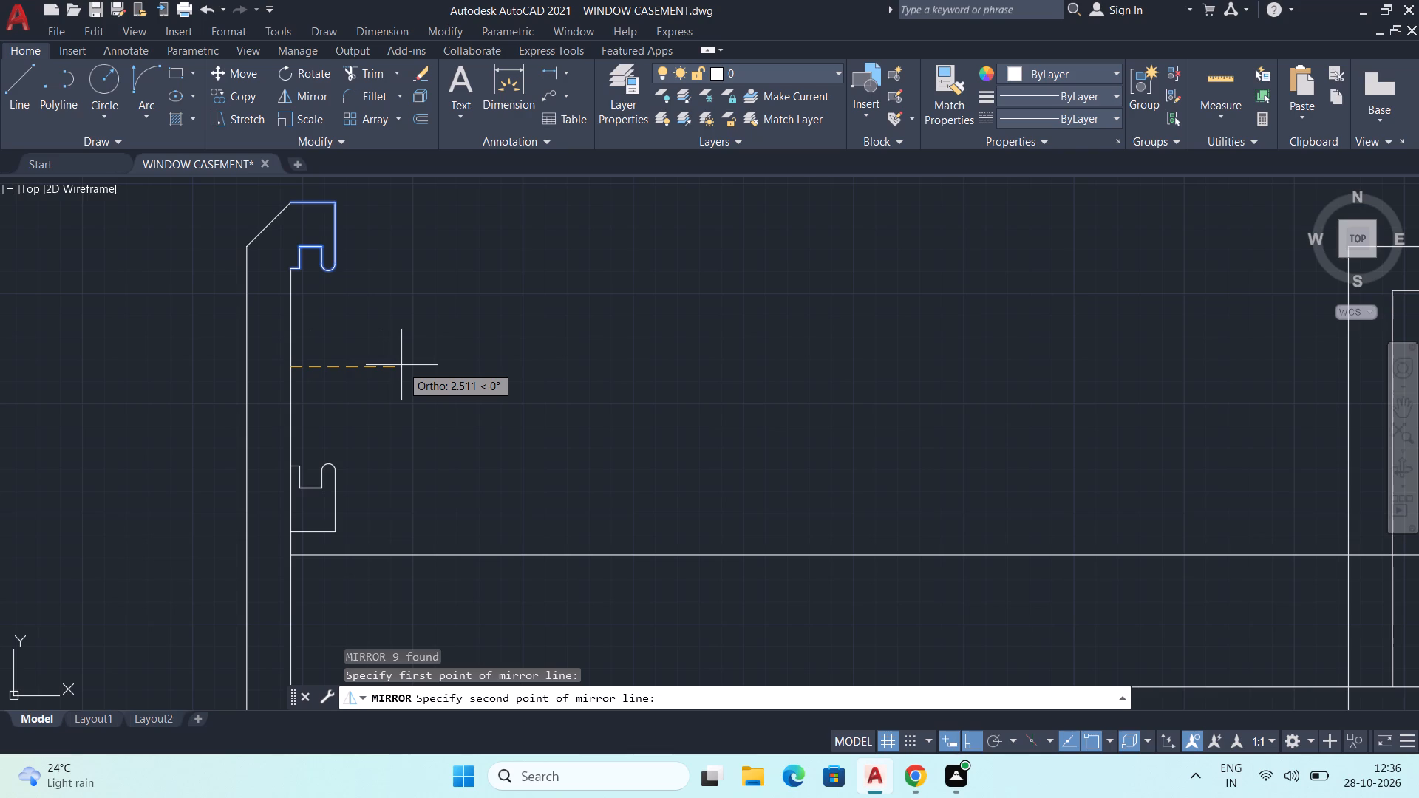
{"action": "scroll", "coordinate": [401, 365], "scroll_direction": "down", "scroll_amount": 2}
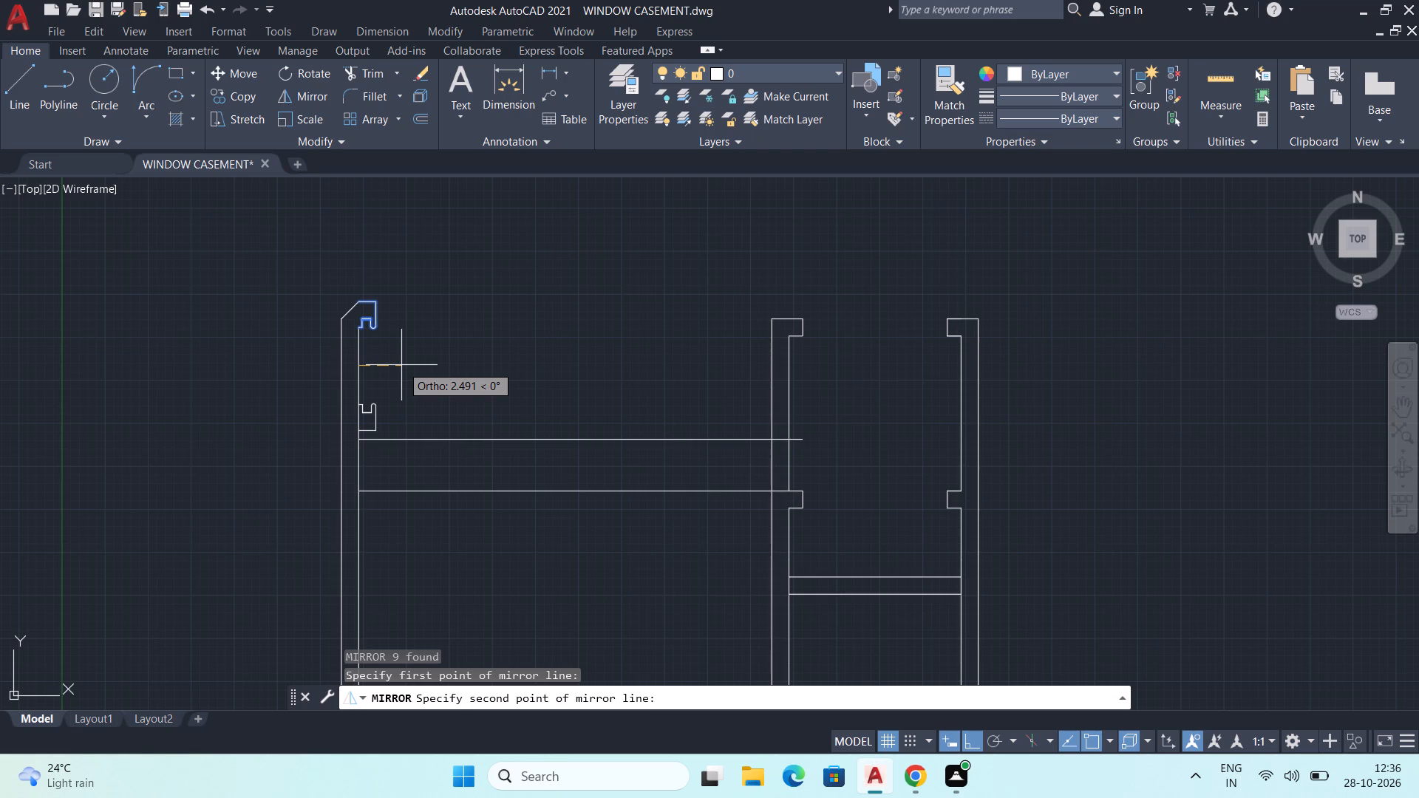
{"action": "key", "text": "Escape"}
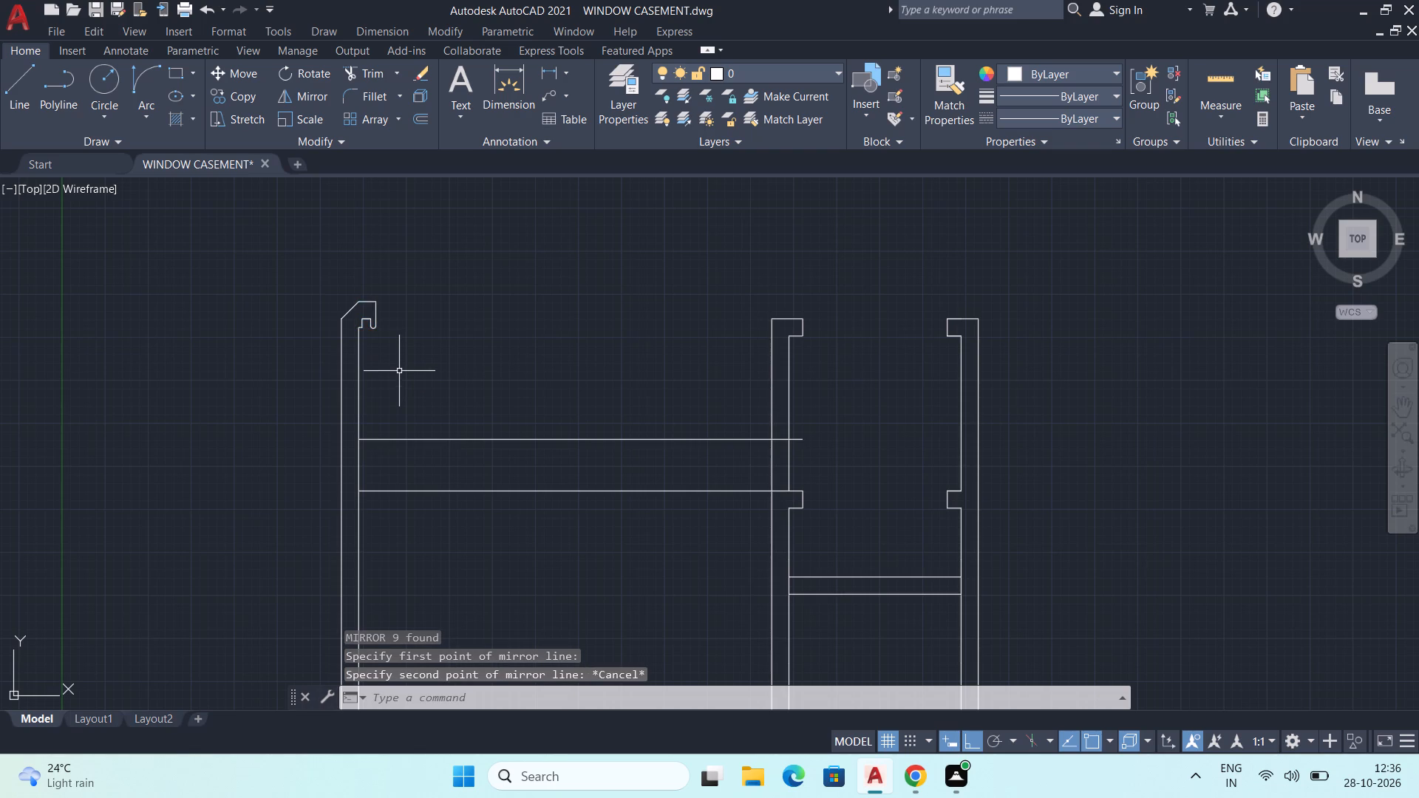
Mirror the outer left wall's top hook downward about a horizontal axis, ending just above the 3-unit guide line, and keep the original.
{"action": "scroll", "coordinate": [351, 299], "scroll_direction": "up", "scroll_amount": 2}
{"action": "left_click", "coordinate": [347, 292]}
{"action": "left_click", "coordinate": [480, 434]}
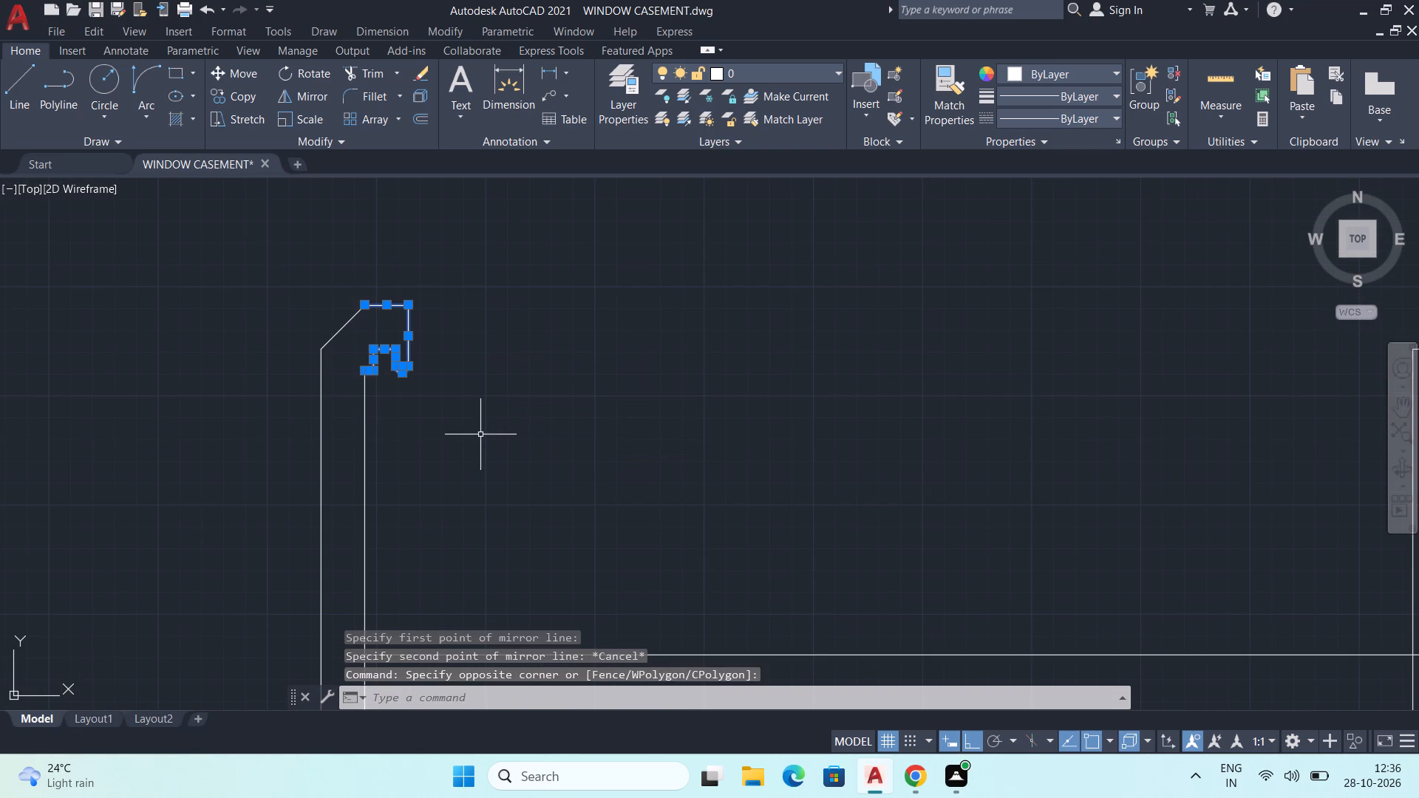
{"action": "key", "text": "m"}
{"action": "key", "text": "i"}
{"action": "key", "text": "Return"}
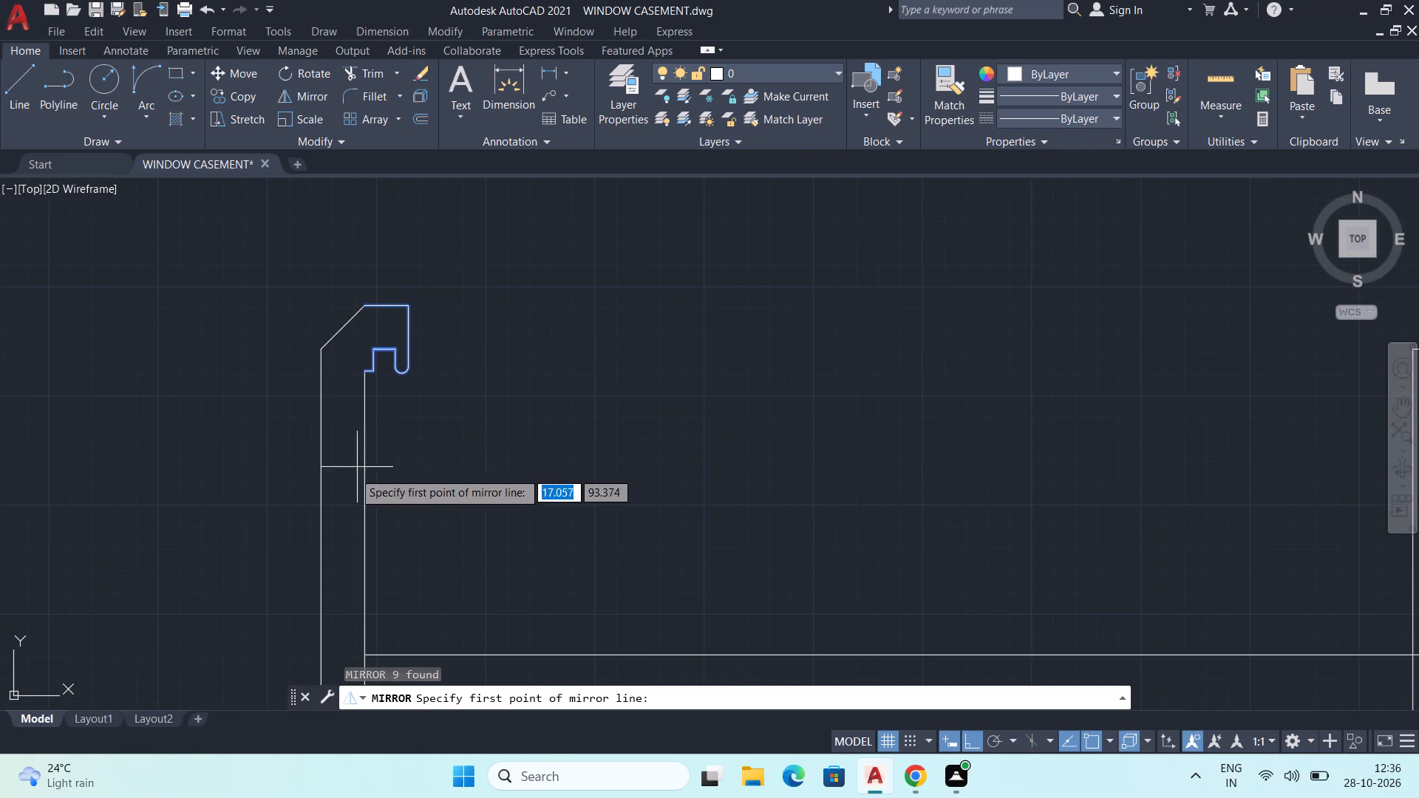
{"action": "middle_click_drag", "start_coordinate": [382, 501], "coordinate": [364, 390]}
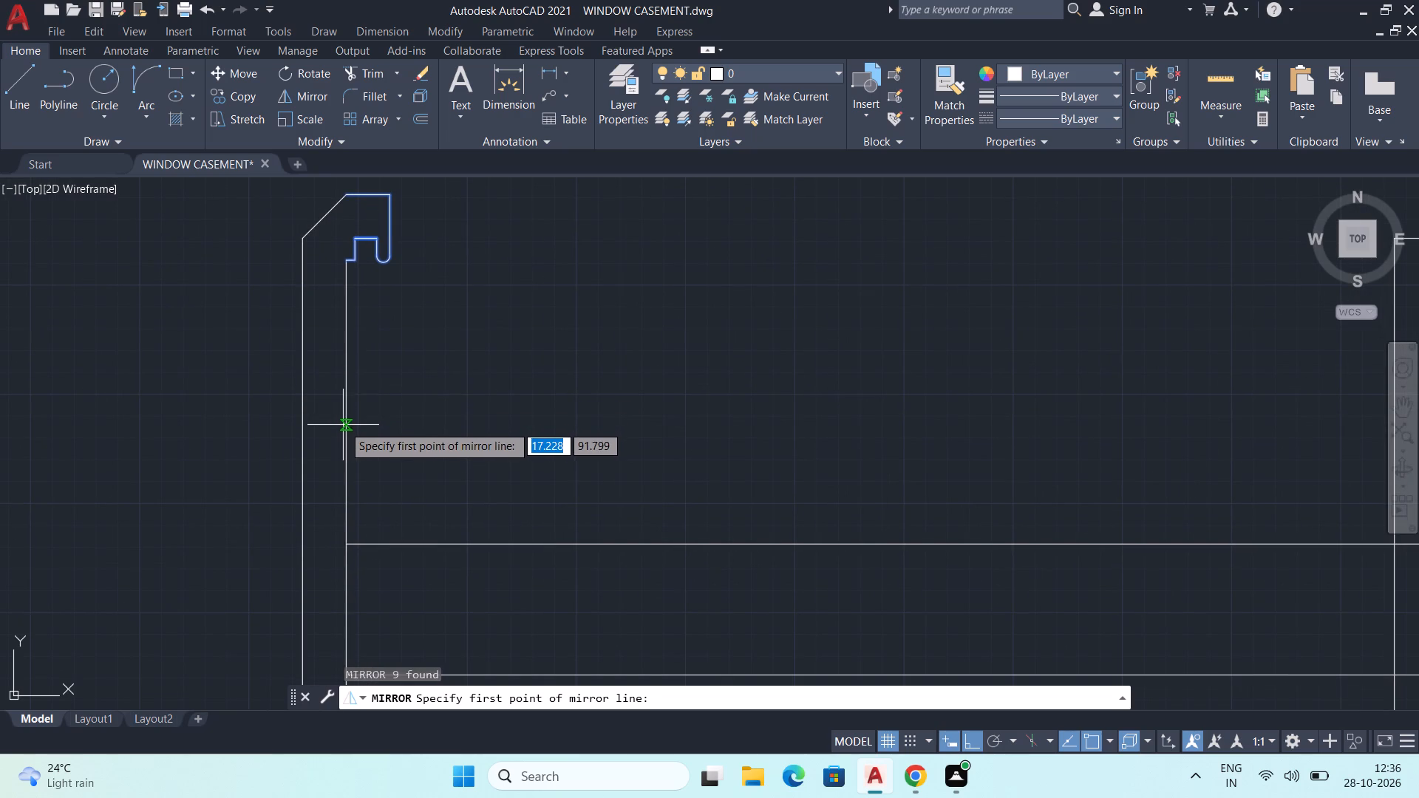
{"action": "left_click", "coordinate": [346, 366]}
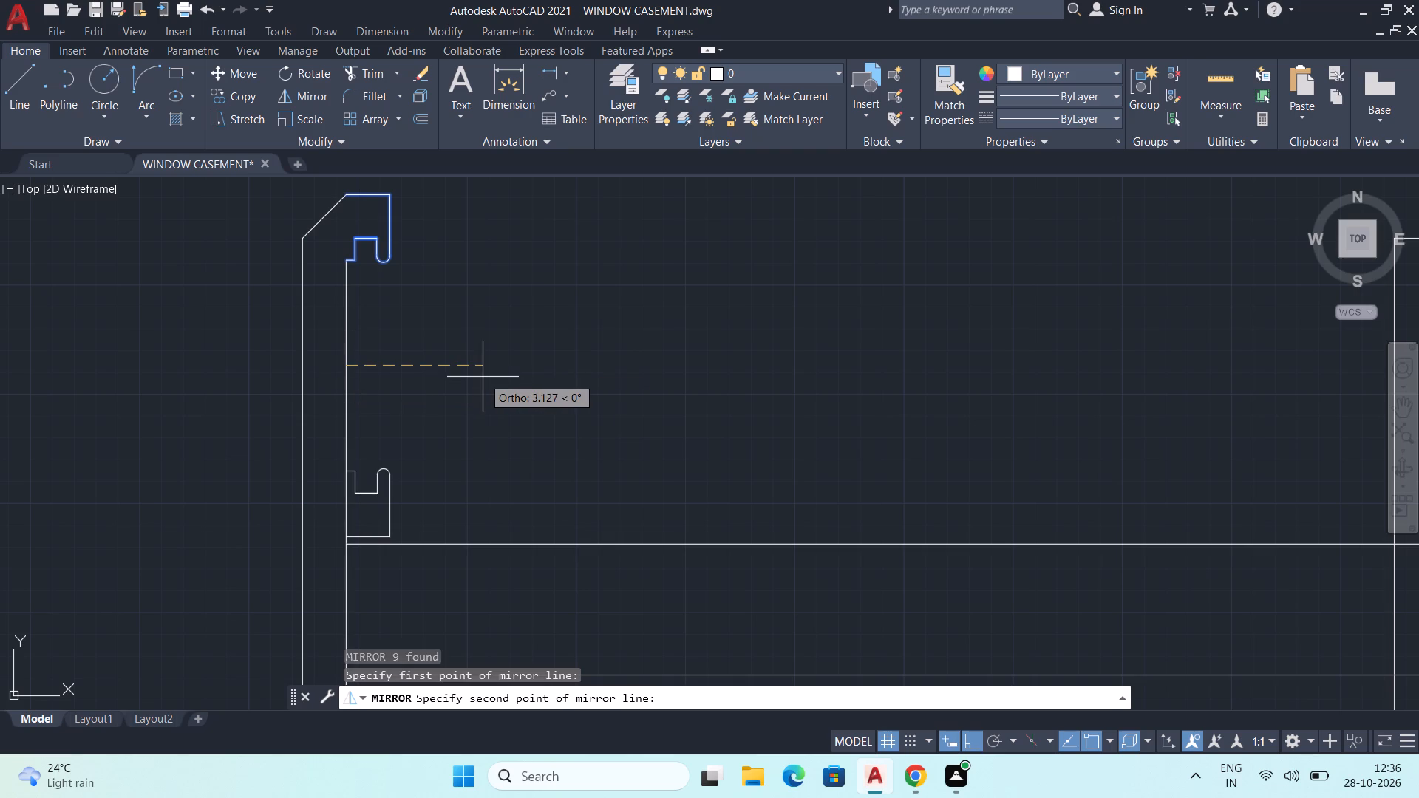
{"action": "scroll", "coordinate": [483, 377], "scroll_direction": "down", "scroll_amount": 1}
{"action": "middle_click_drag", "start_coordinate": [483, 377], "coordinate": [450, 363]}
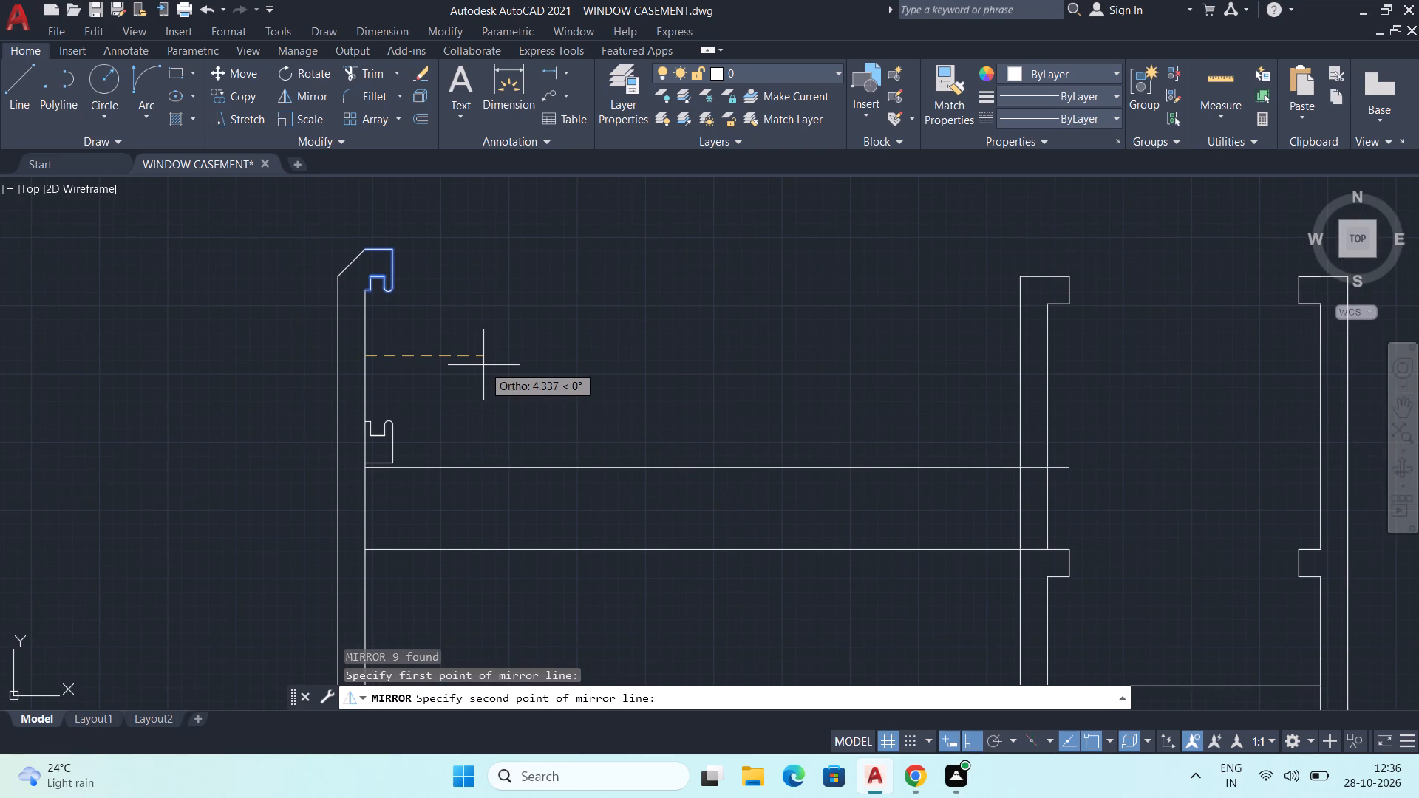
{"action": "left_click", "coordinate": [483, 365]}
{"action": "left_click_drag", "start_coordinate": [525, 430], "coordinate": [483, 365]}
Delete the guide line offset 3 units above the left bay's horizontal line.
{"action": "left_click", "coordinate": [548, 466]}
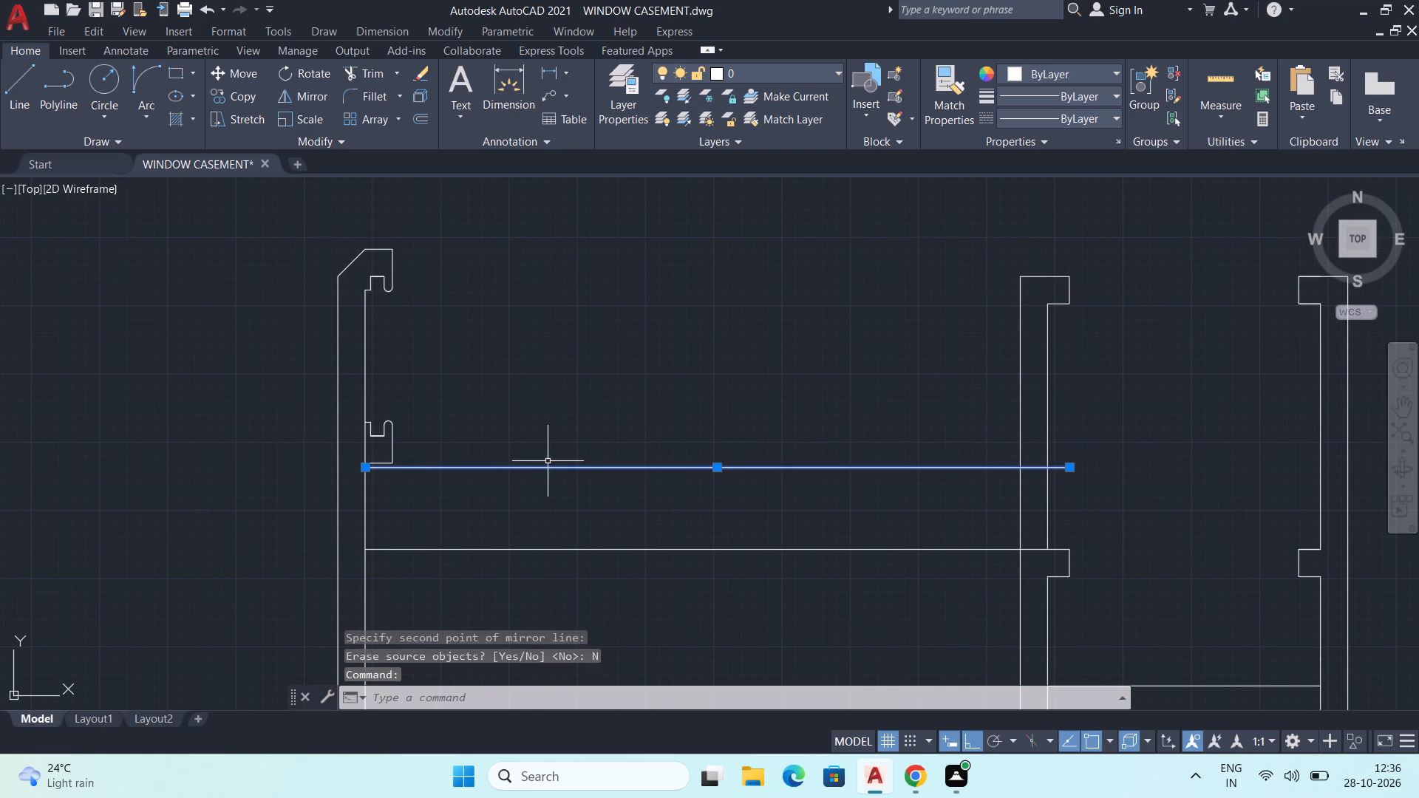
{"action": "key", "text": "Delete"}
Trim away the horizontal line across the left bay and through the thickness of the left channel's wall, back to the notch.
{"action": "middle_click_drag", "start_coordinate": [560, 504], "coordinate": [494, 466]}
{"action": "key", "text": "t"}
{"action": "key", "text": "r"}
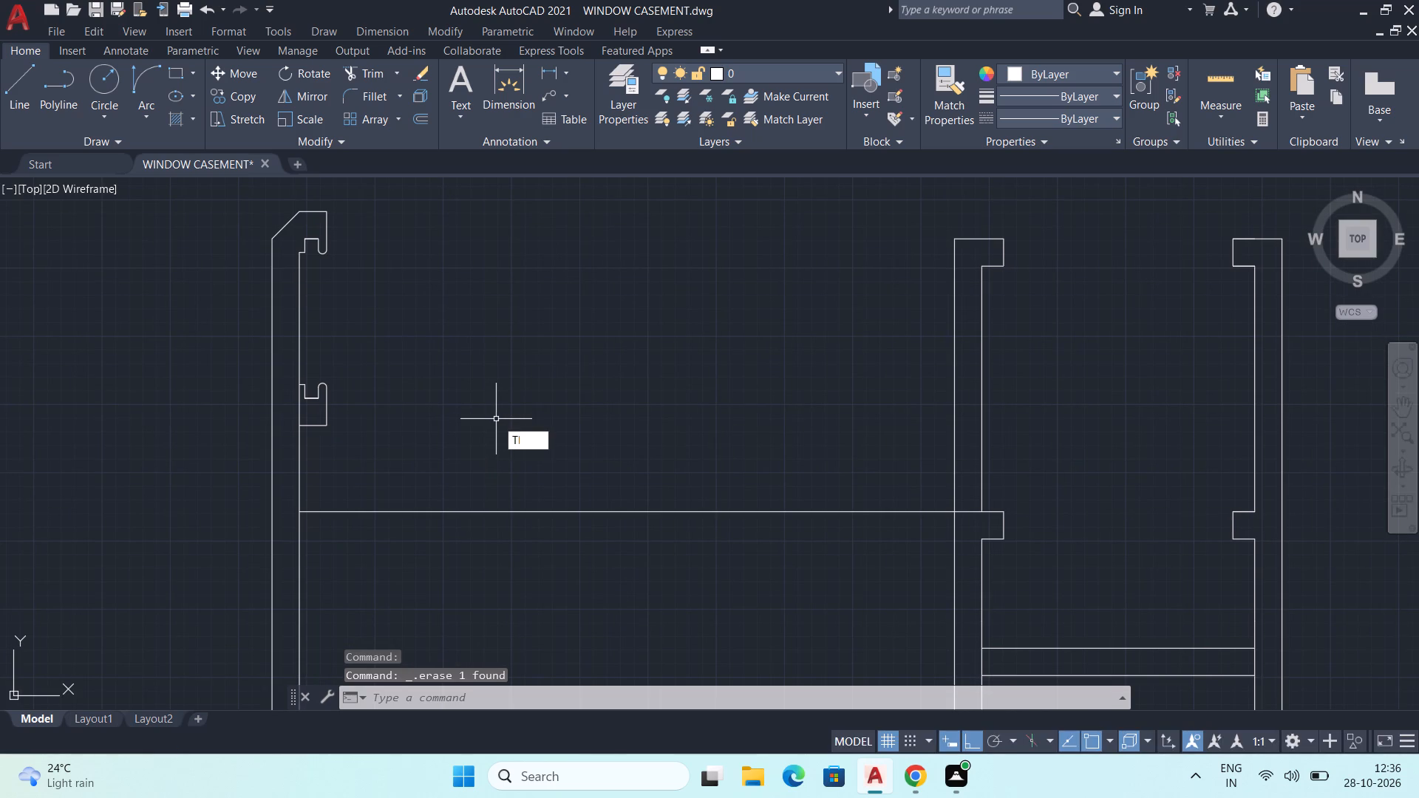
{"action": "key", "text": "Return"}
{"action": "left_click", "coordinate": [552, 448]}
{"action": "left_click", "coordinate": [565, 550]}
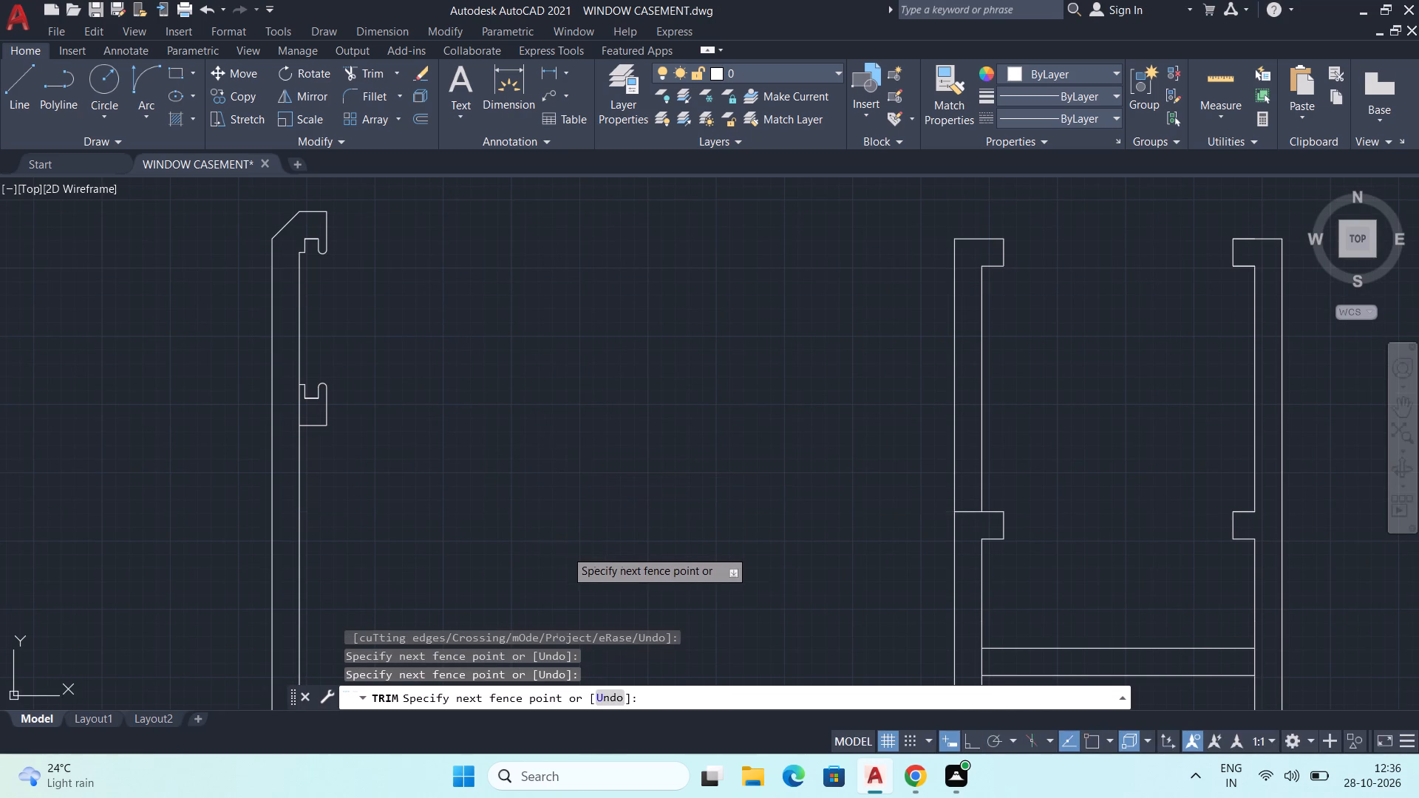
{"action": "scroll", "coordinate": [959, 537], "scroll_direction": "up", "scroll_amount": 2}
{"action": "left_click", "coordinate": [962, 456]}
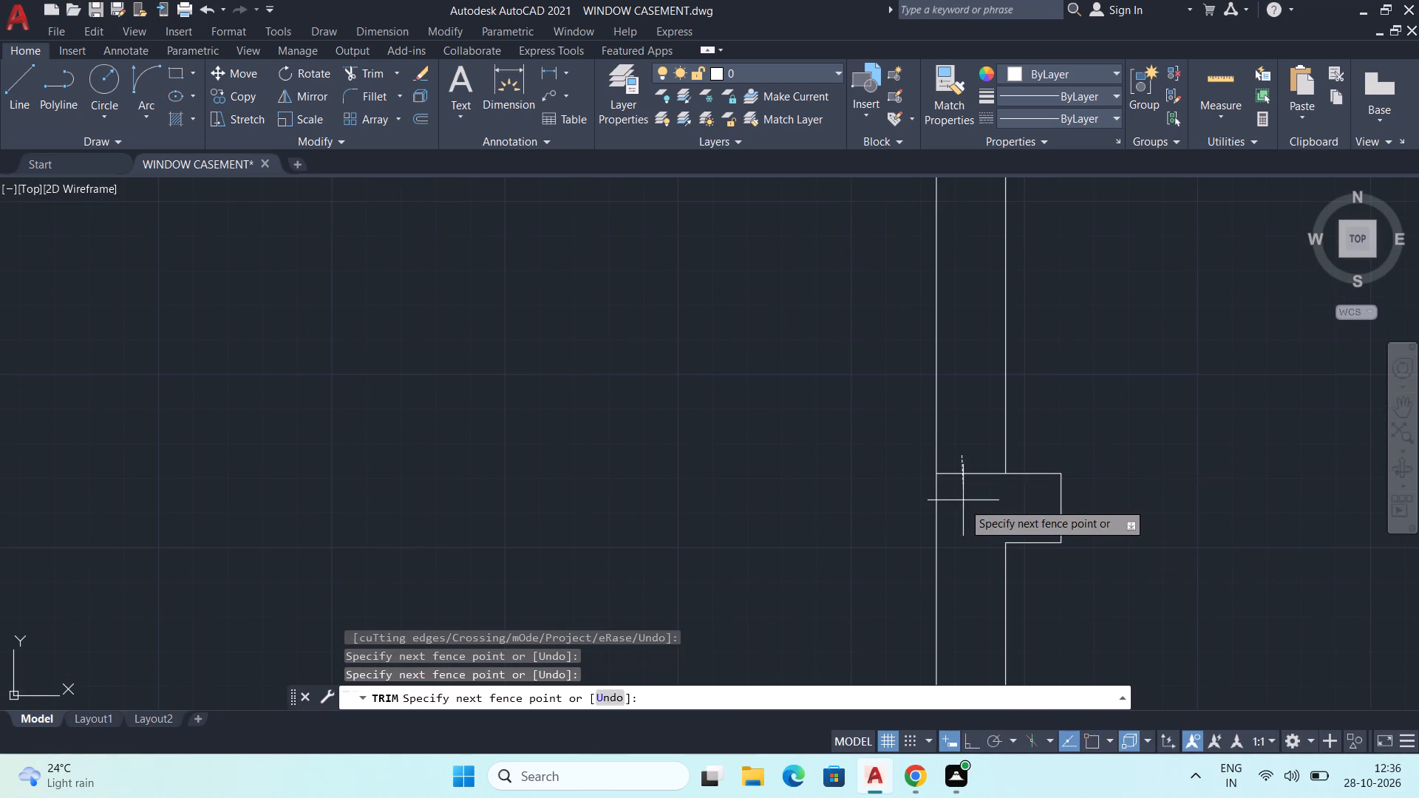
{"action": "left_click", "coordinate": [963, 510]}
Trim the outer left wall's inner-face segment between the ends of the mirrored hook.
{"action": "scroll", "coordinate": [461, 377], "scroll_direction": "down", "scroll_amount": 2}
{"action": "middle_click_drag", "start_coordinate": [455, 378], "coordinate": [595, 532]}
{"action": "scroll", "coordinate": [183, 508], "scroll_direction": "up", "scroll_amount": 1}
{"action": "middle_click_drag", "start_coordinate": [184, 503], "coordinate": [203, 503]}
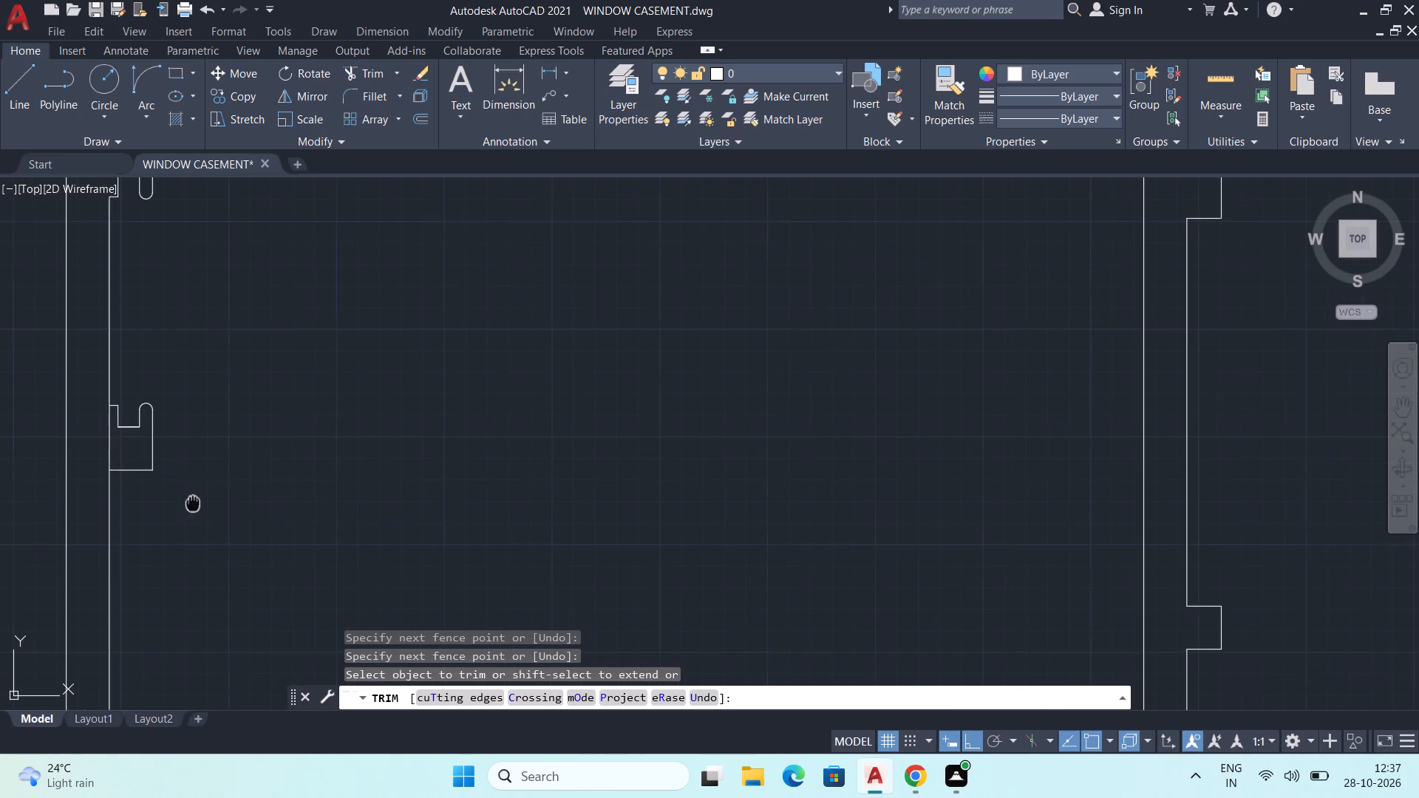
{"action": "middle_click_drag", "start_coordinate": [203, 503], "coordinate": [621, 547]}
{"action": "left_click", "coordinate": [545, 490]}
{"action": "scroll", "coordinate": [545, 490], "scroll_direction": "down", "scroll_amount": 1}
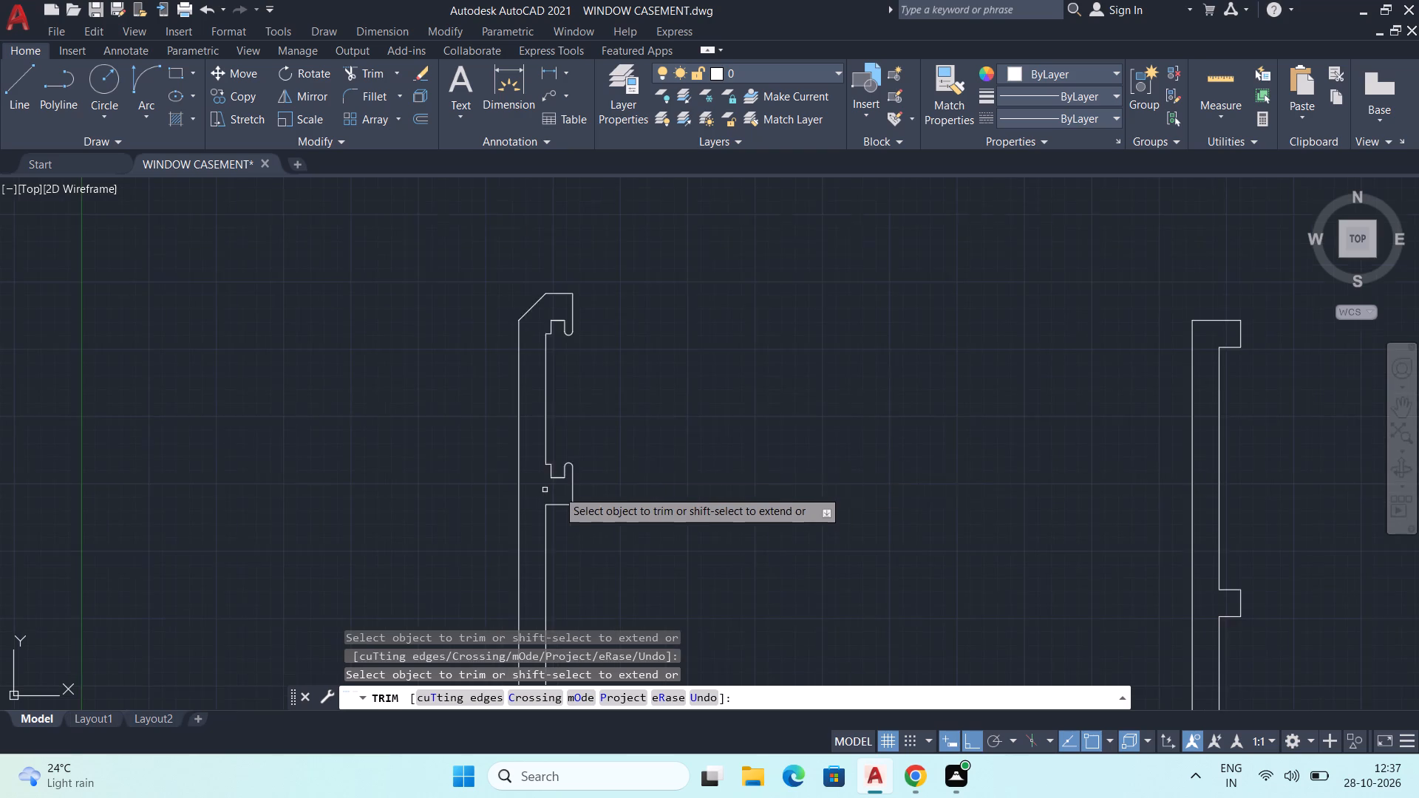
{"action": "scroll", "coordinate": [687, 468], "scroll_direction": "down", "scroll_amount": 2}
{"action": "middle_click_drag", "start_coordinate": [700, 479], "coordinate": [551, 413]}
{"action": "key", "text": "space"}
Examine the whole profile cross-section, then the left channel's notches and crossbar up close.
{"action": "scroll", "coordinate": [570, 398], "scroll_direction": "down", "scroll_amount": 2}
{"action": "middle_click_drag", "start_coordinate": [675, 465], "coordinate": [555, 434]}
{"action": "middle_click_drag", "start_coordinate": [626, 475], "coordinate": [537, 460]}
{"action": "middle_click_drag", "start_coordinate": [438, 432], "coordinate": [500, 452]}
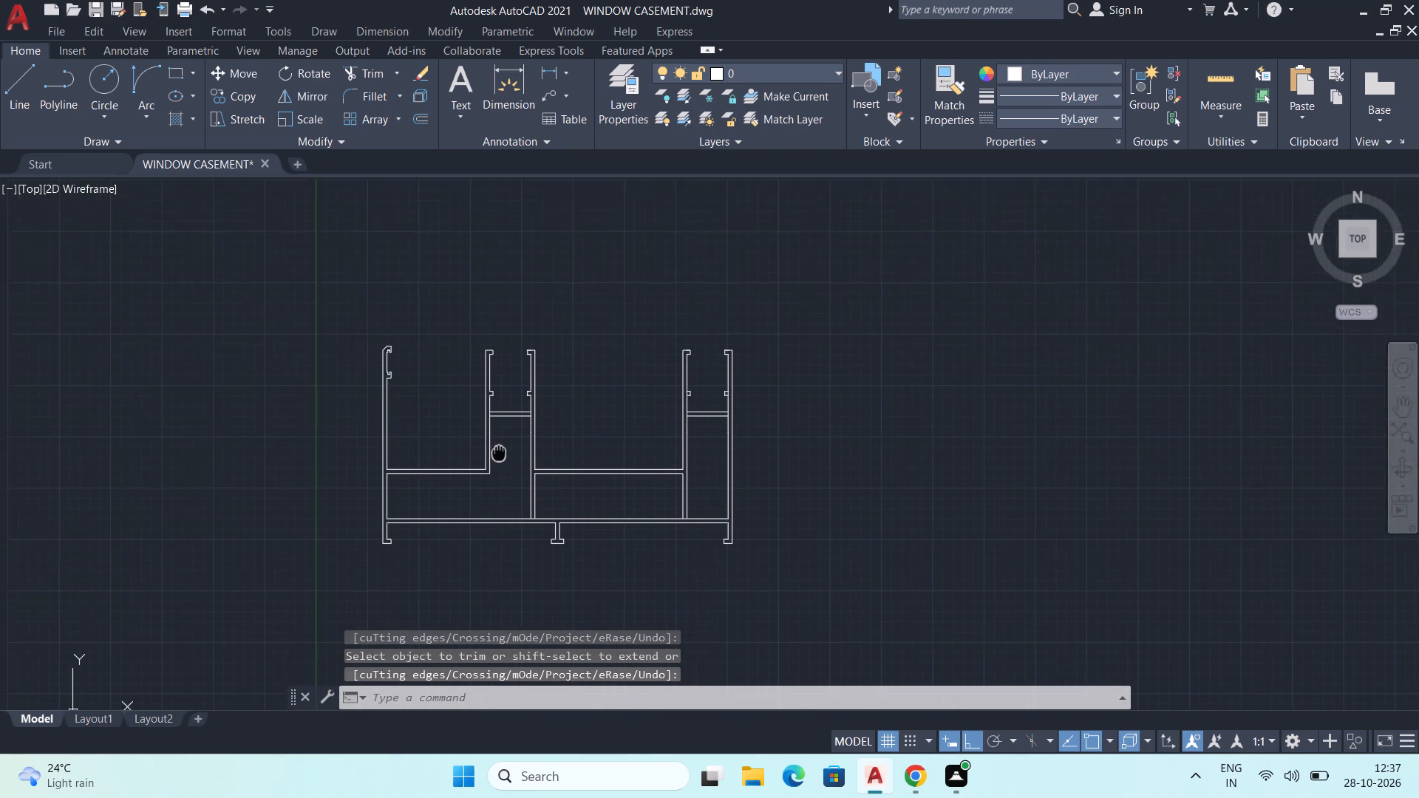
{"action": "middle_click_drag", "start_coordinate": [500, 452], "coordinate": [510, 463]}
{"action": "scroll", "coordinate": [508, 435], "scroll_direction": "up", "scroll_amount": 1}
{"action": "middle_click_drag", "start_coordinate": [529, 450], "coordinate": [537, 473]}
{"action": "scroll", "coordinate": [499, 440], "scroll_direction": "up", "scroll_amount": 2}
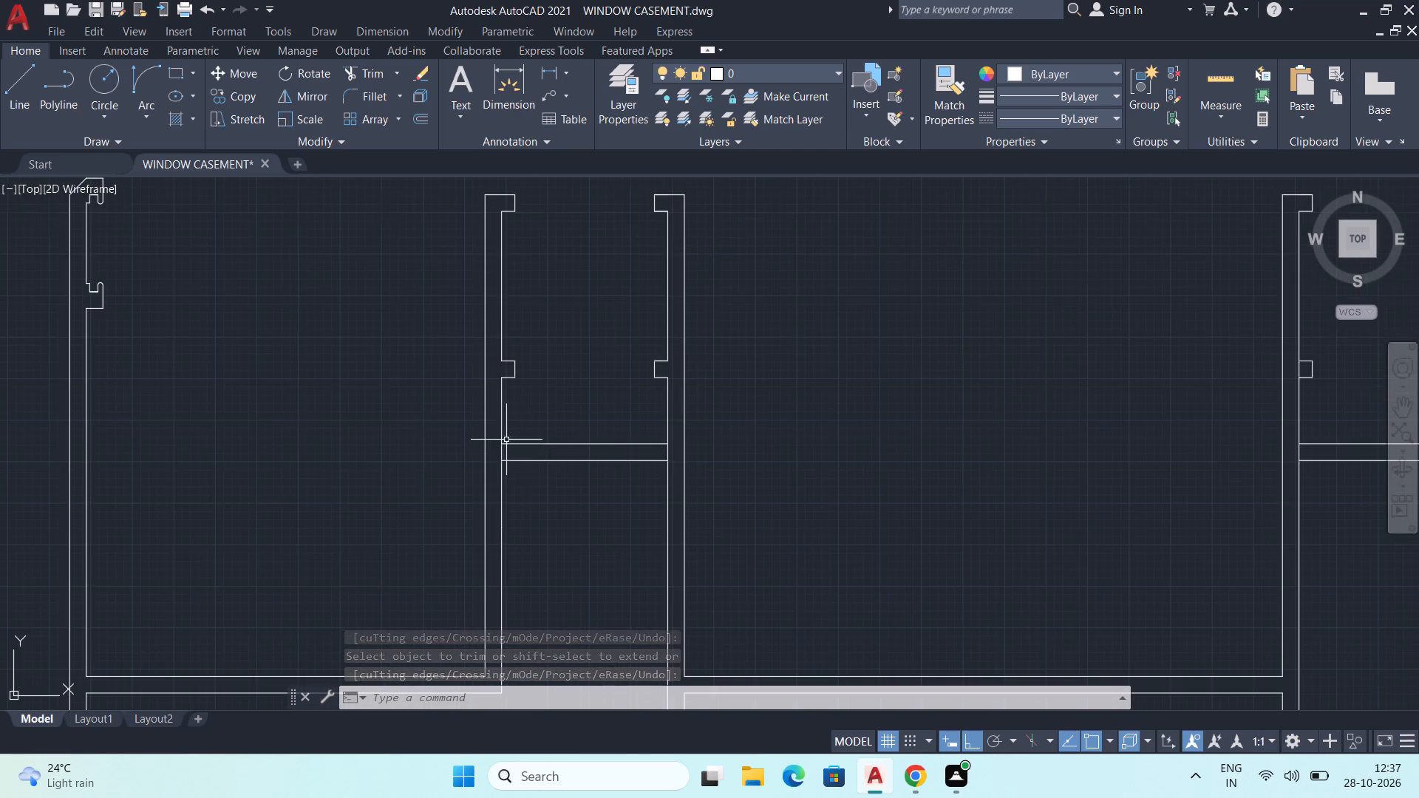
{"action": "scroll", "coordinate": [504, 441], "scroll_direction": "up", "scroll_amount": 2}
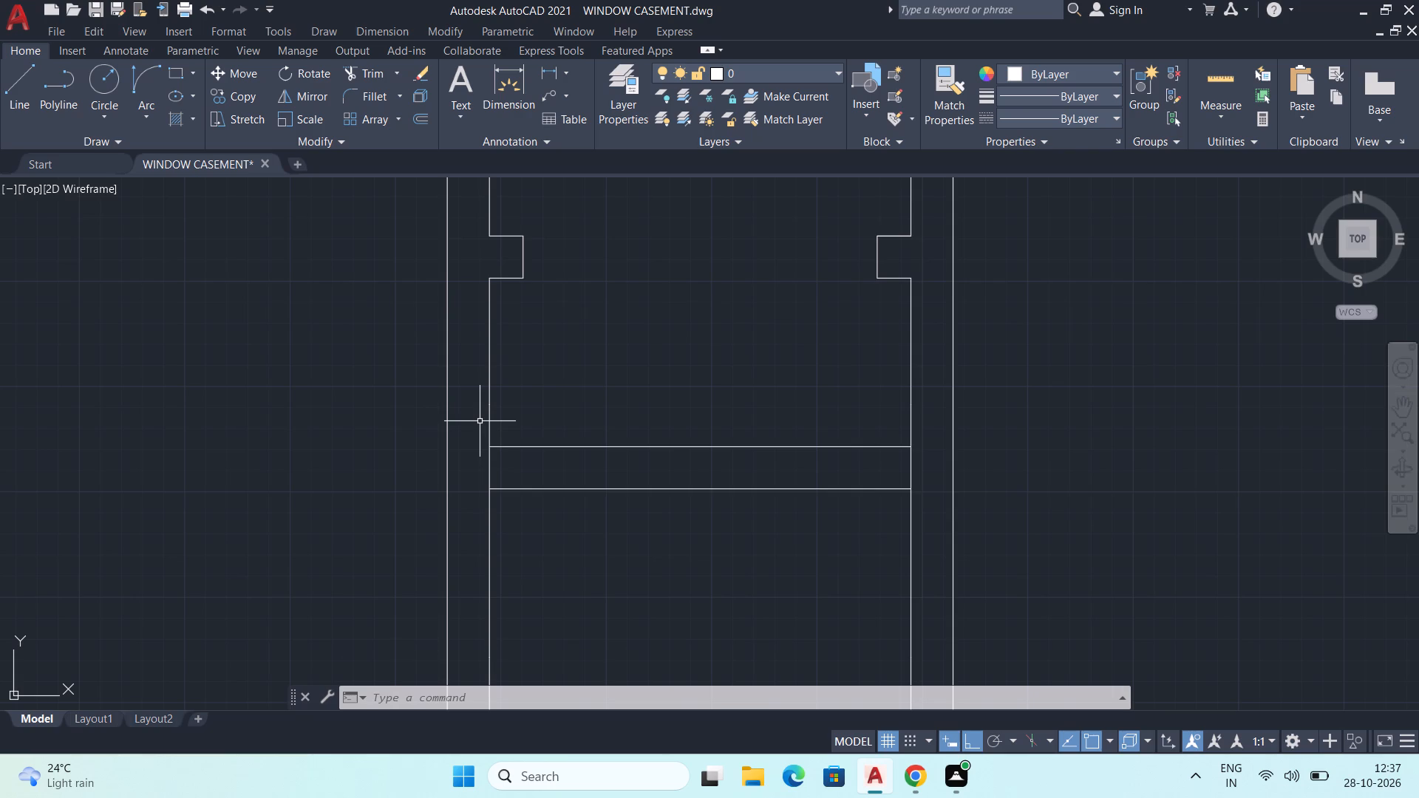
{"action": "scroll", "coordinate": [499, 421], "scroll_direction": "down", "scroll_amount": 2}
{"action": "middle_click_drag", "start_coordinate": [517, 434], "coordinate": [527, 457]}
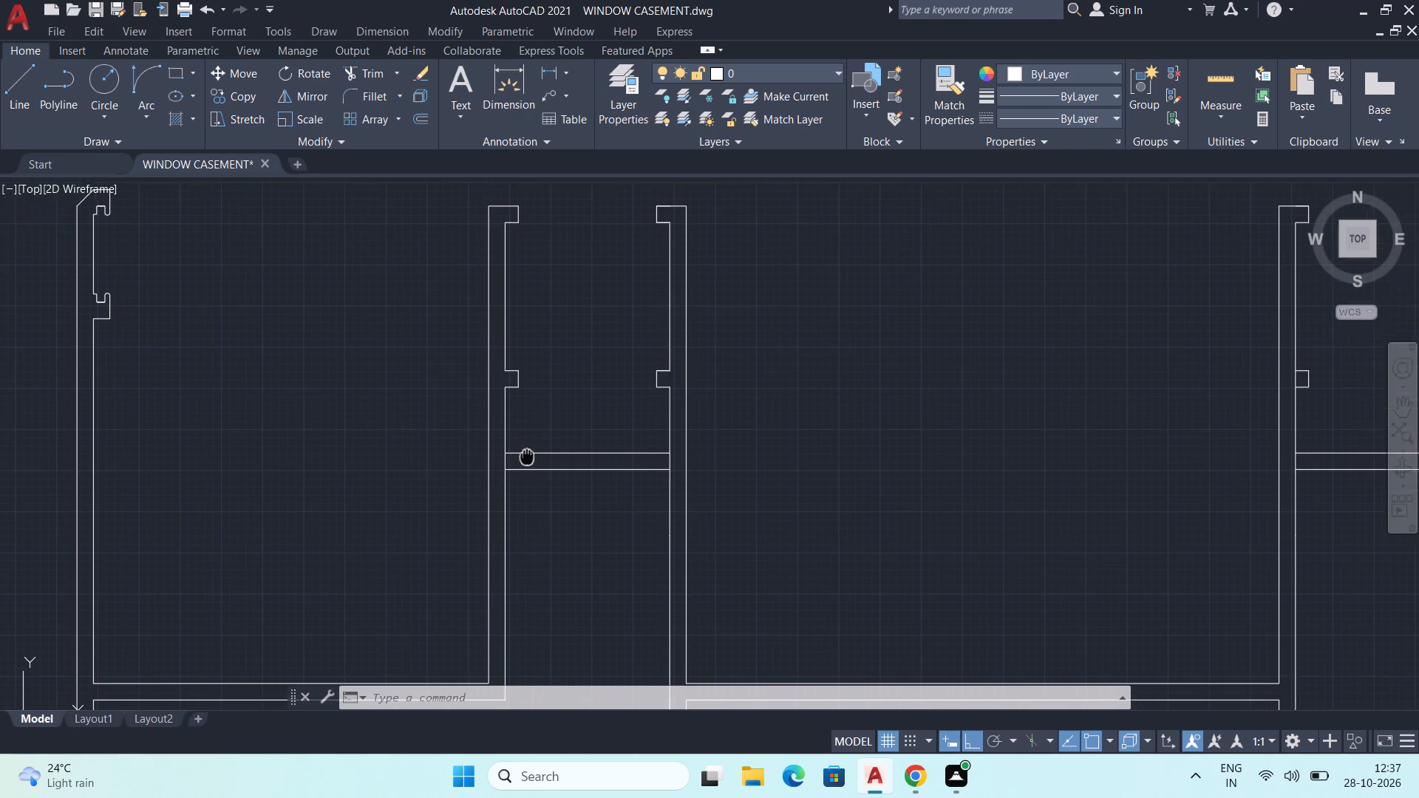
{"action": "middle_click_drag", "start_coordinate": [527, 457], "coordinate": [498, 457]}
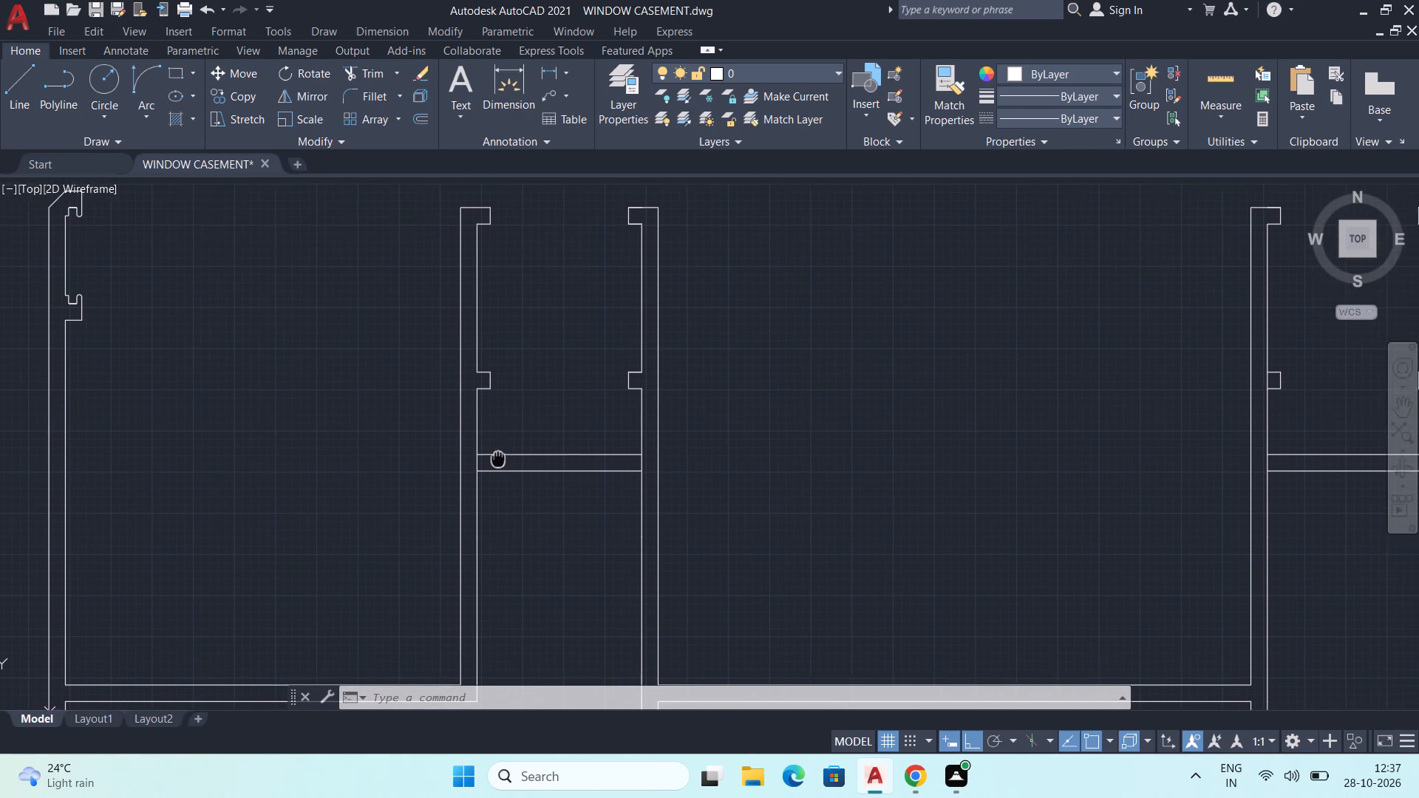
Trim the left channel's inner wall-face segments between the two crossbar lines on both sides.
{"action": "middle_click_drag", "start_coordinate": [498, 457], "coordinate": [512, 412]}
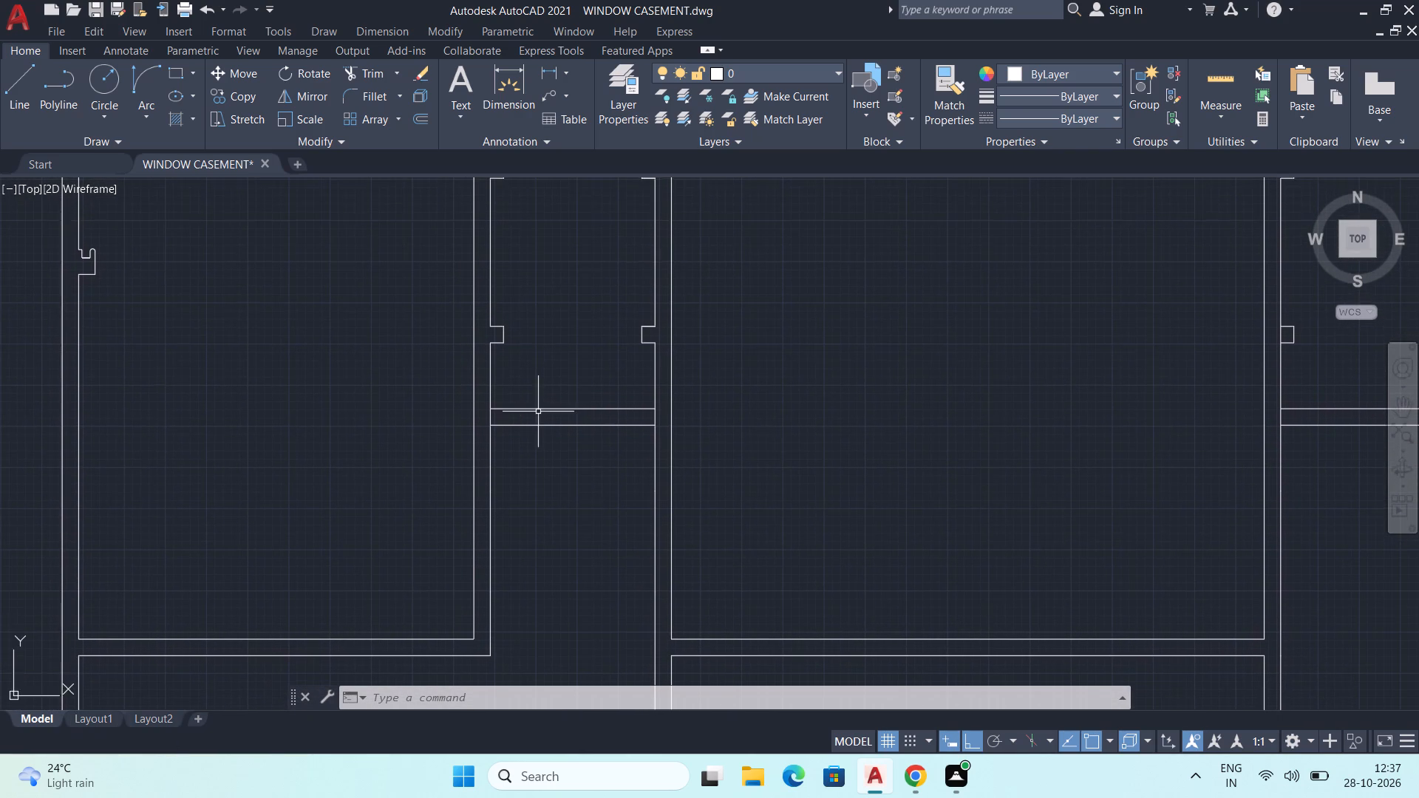
{"action": "scroll", "coordinate": [539, 412], "scroll_direction": "down", "scroll_amount": 2}
{"action": "middle_click_drag", "start_coordinate": [618, 452], "coordinate": [596, 465]}
{"action": "scroll", "coordinate": [514, 465], "scroll_direction": "up", "scroll_amount": 1}
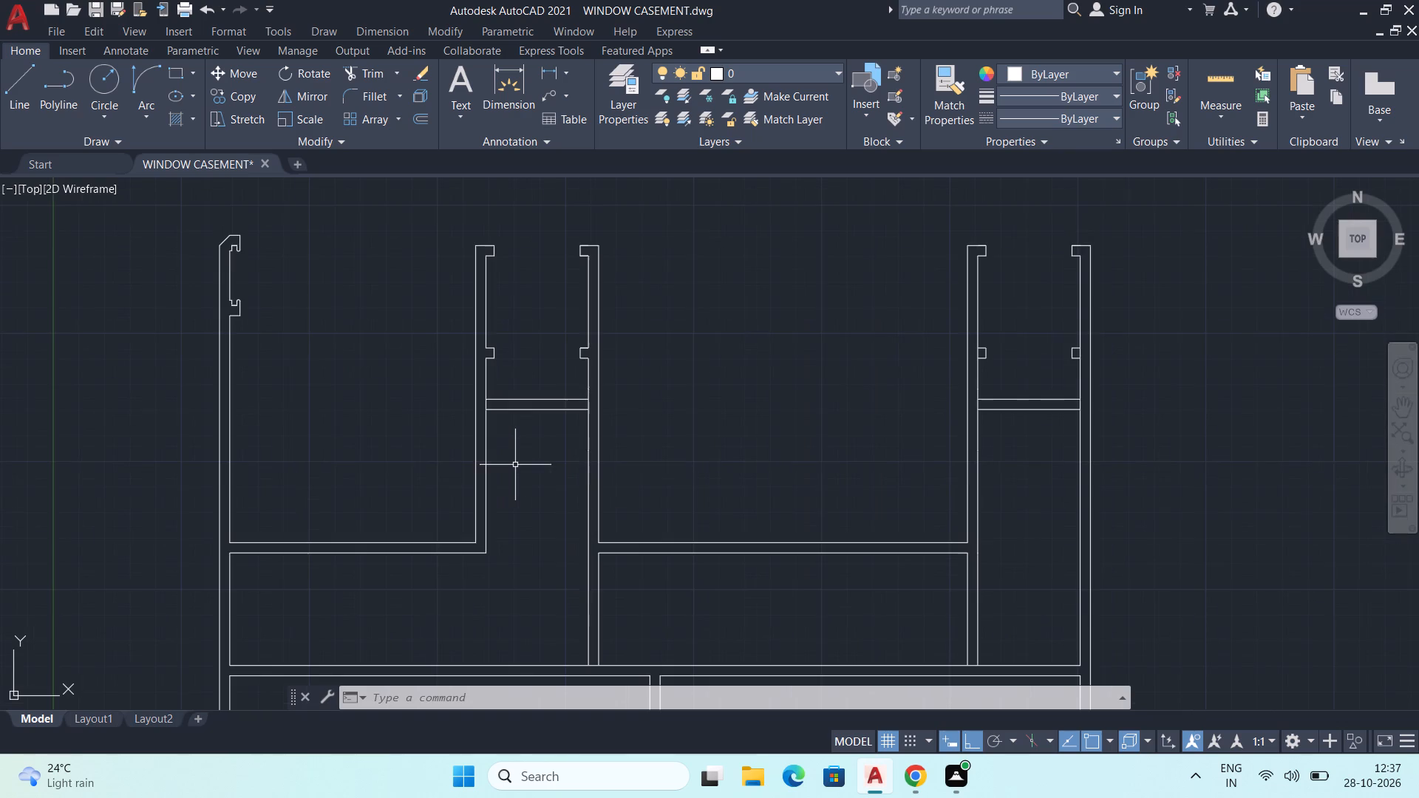
{"action": "middle_click_drag", "start_coordinate": [427, 448], "coordinate": [489, 491]}
{"action": "middle_click_drag", "start_coordinate": [661, 477], "coordinate": [647, 488]}
{"action": "key", "text": "t"}
{"action": "key", "text": "r"}
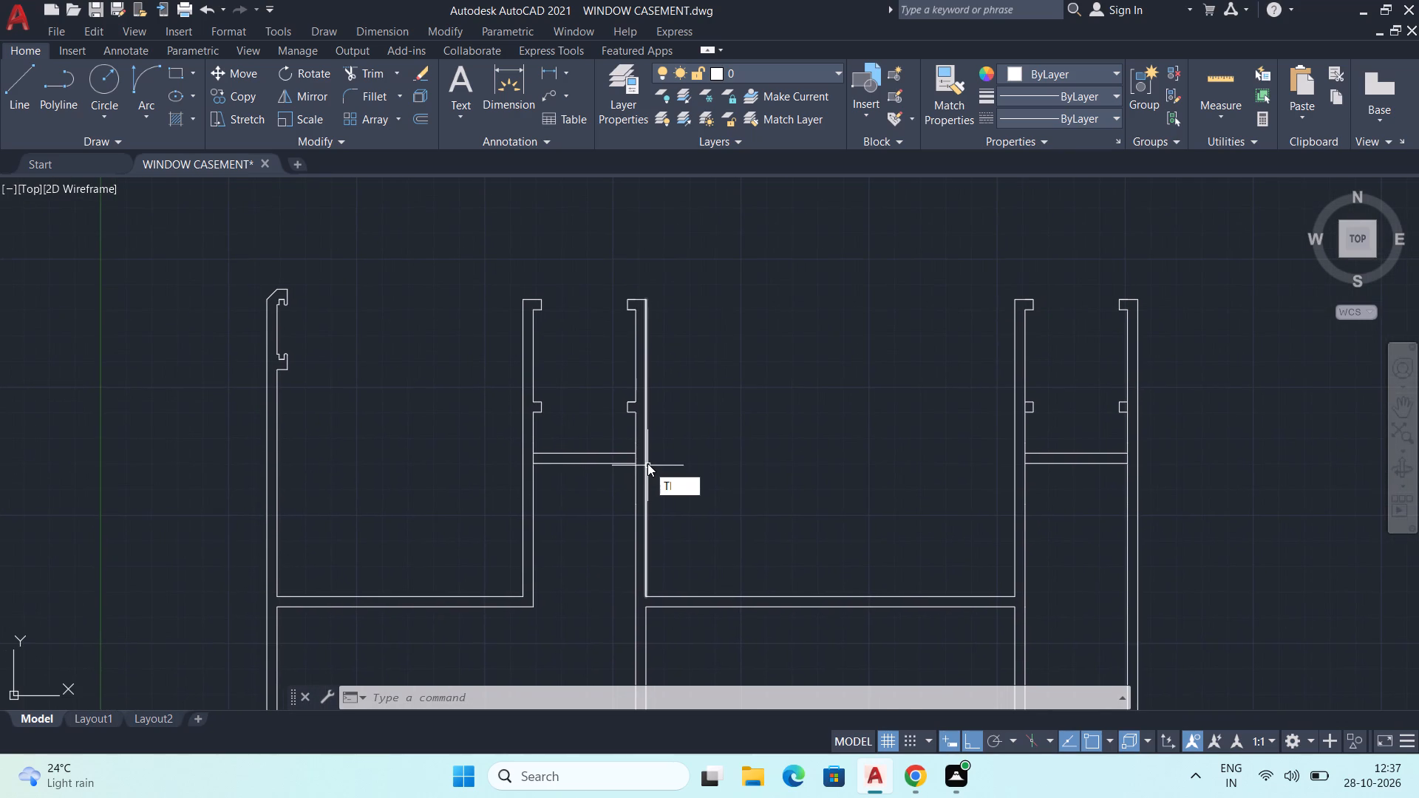
{"action": "key", "text": "Return"}
{"action": "scroll", "coordinate": [540, 499], "scroll_direction": "up", "scroll_amount": 3}
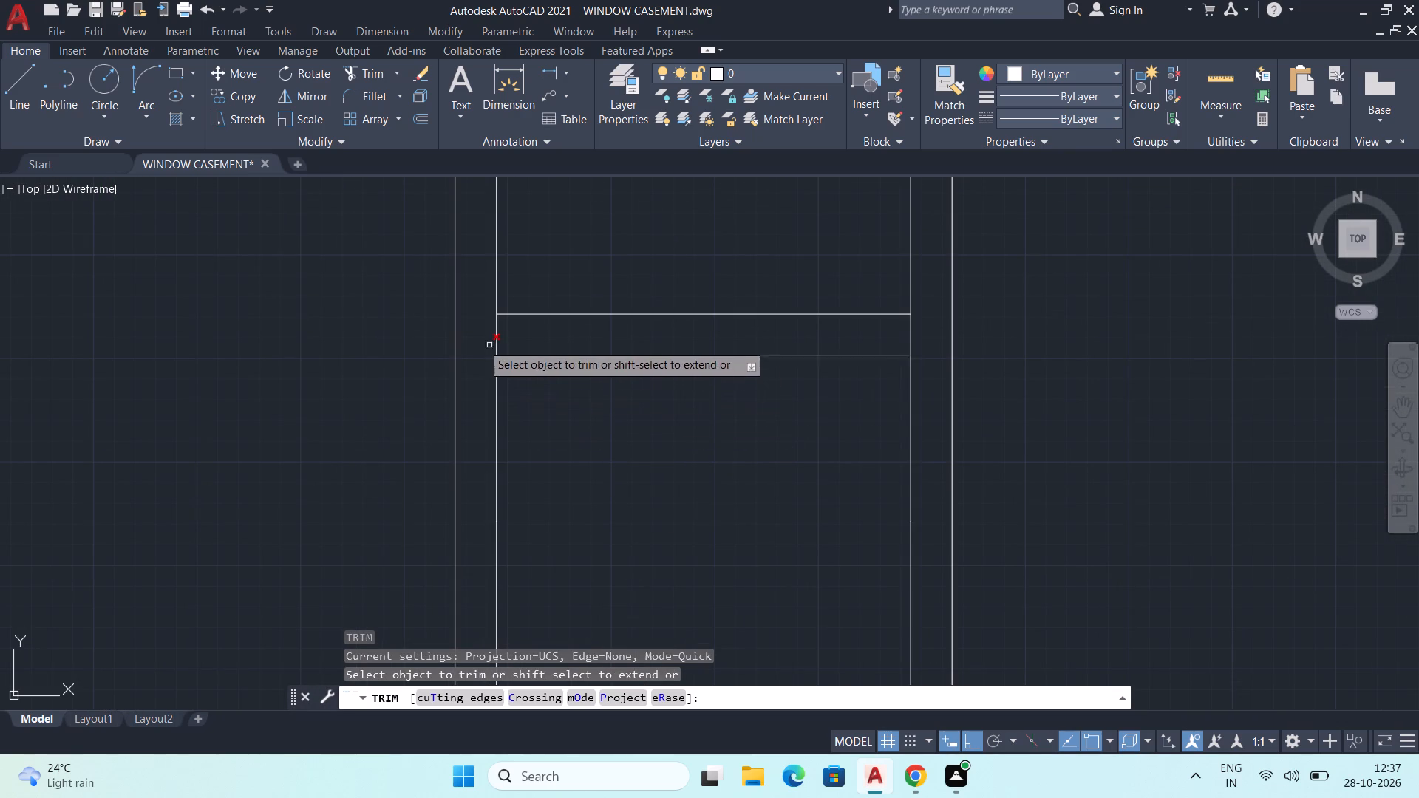
{"action": "left_click", "coordinate": [479, 335]}
{"action": "left_click", "coordinate": [922, 337]}
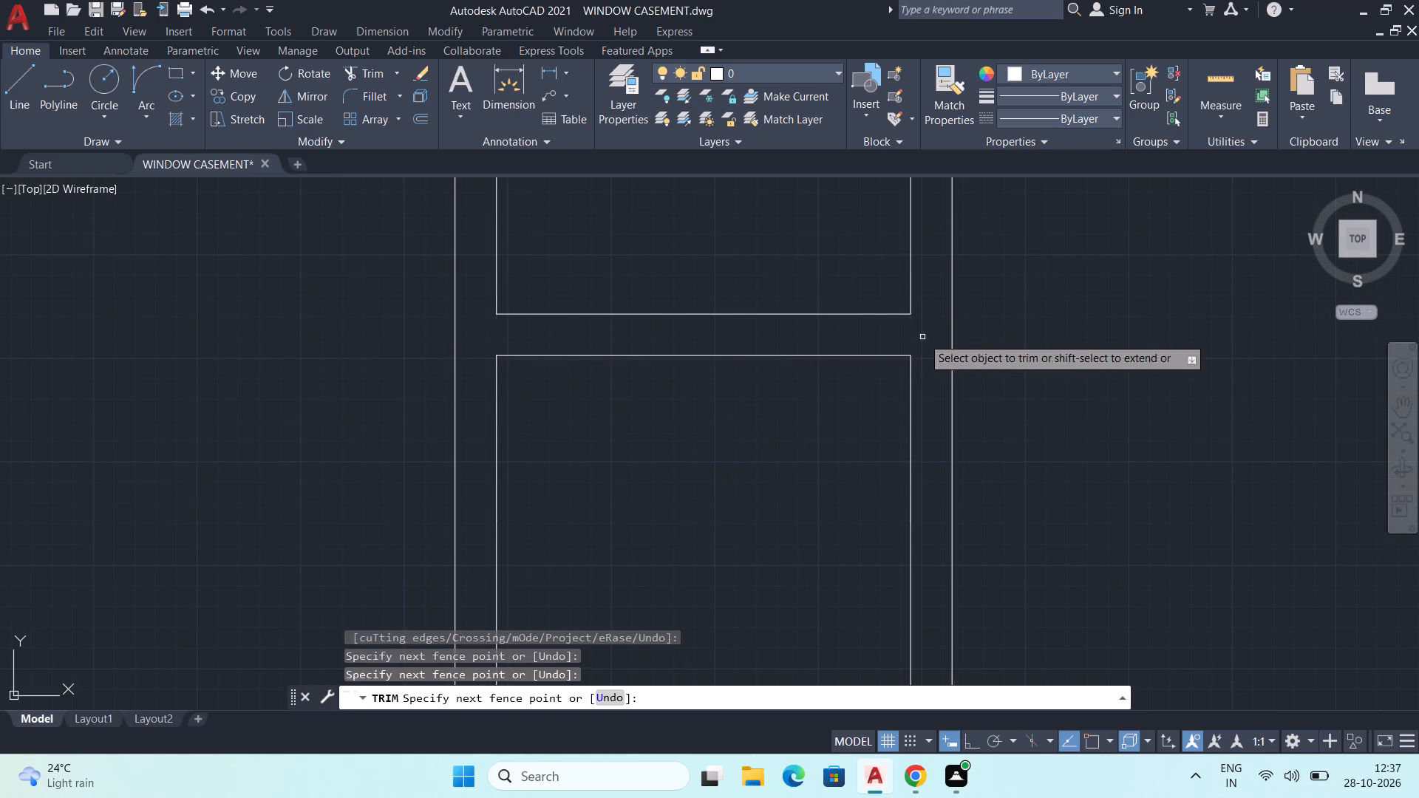
Trim the right channel's inner wall-face segments between its two crossbar lines on both sides.
{"action": "scroll", "coordinate": [1112, 316], "scroll_direction": "down", "scroll_amount": 3}
{"action": "middle_click_drag", "start_coordinate": [1126, 347], "coordinate": [375, 534]}
{"action": "middle_click_drag", "start_coordinate": [469, 512], "coordinate": [381, 496]}
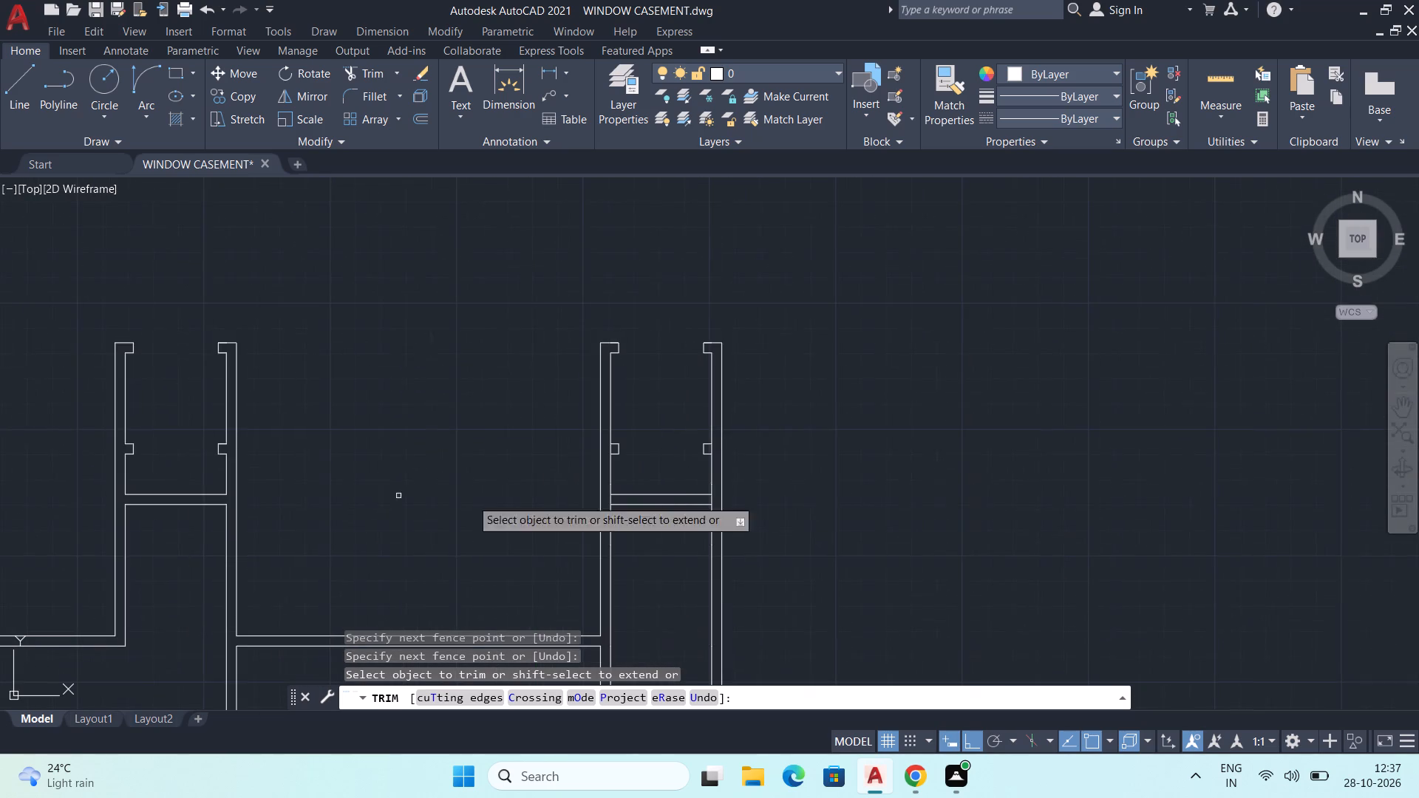
{"action": "scroll", "coordinate": [597, 499], "scroll_direction": "up", "scroll_amount": 2}
{"action": "left_click", "coordinate": [608, 505]}
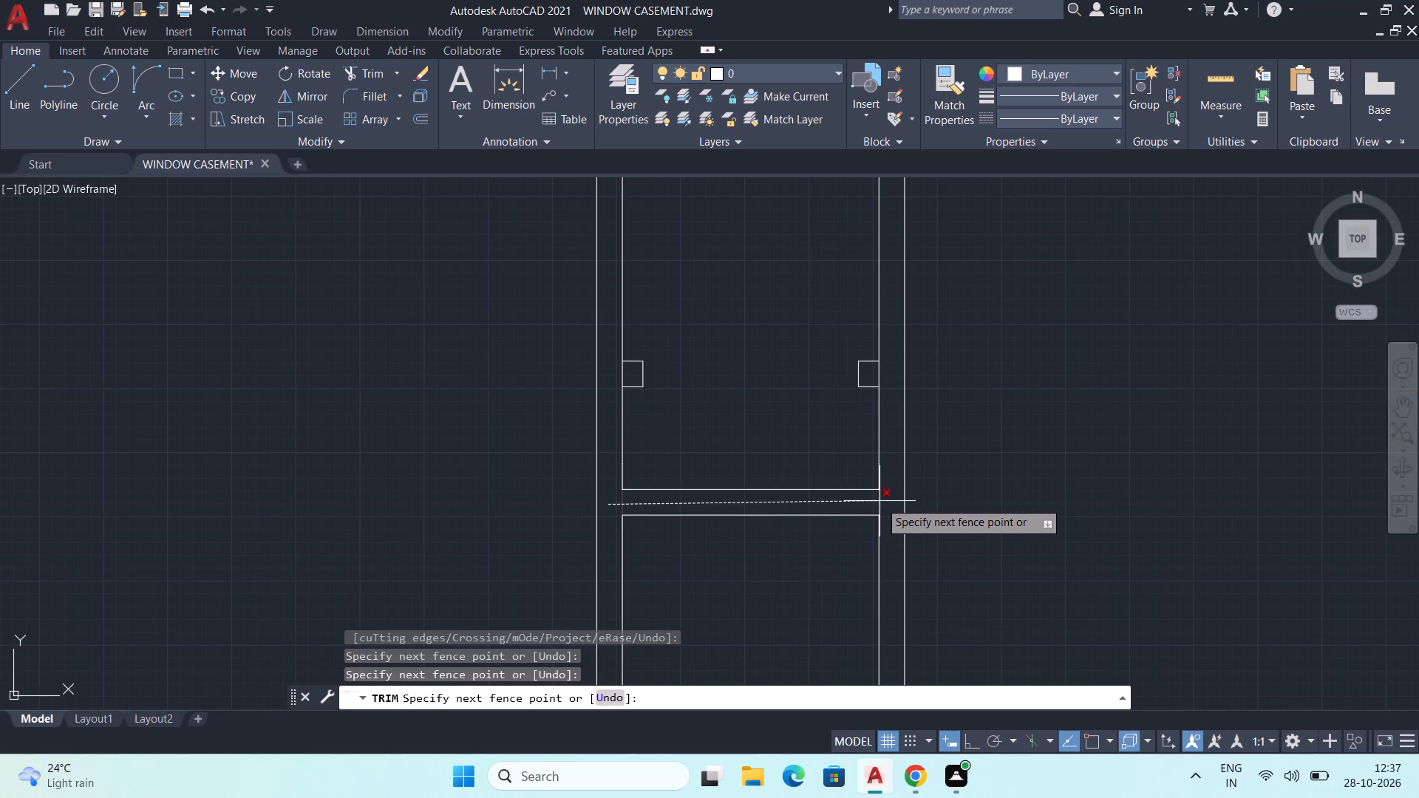
{"action": "left_click", "coordinate": [886, 502]}
Trim the inner wall-face segments closing off the two small lower notches in the right channel.
{"action": "scroll", "coordinate": [946, 477], "scroll_direction": "down", "scroll_amount": 4}
{"action": "scroll", "coordinate": [855, 446], "scroll_direction": "up", "scroll_amount": 3}
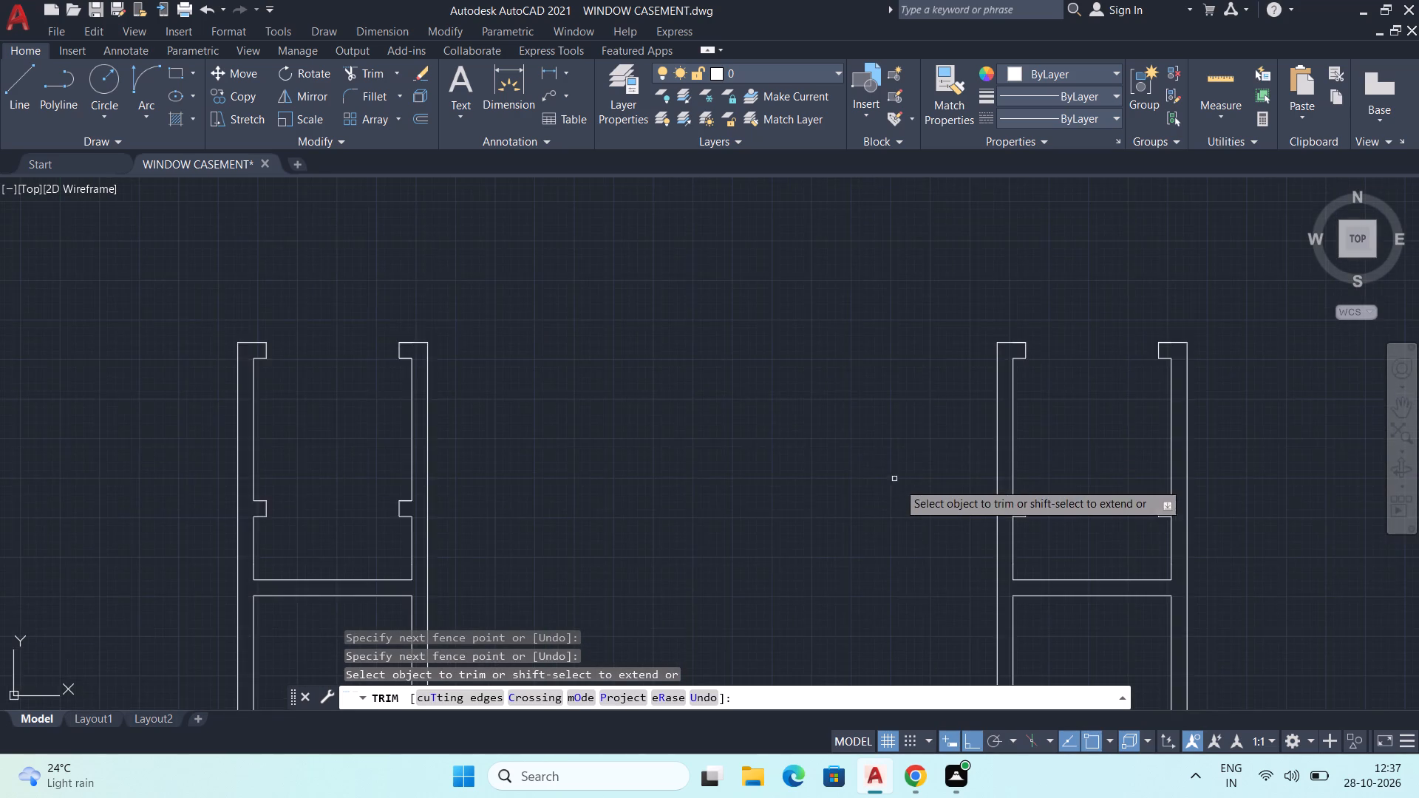
{"action": "scroll", "coordinate": [930, 492], "scroll_direction": "up", "scroll_amount": 2}
{"action": "middle_click_drag", "start_coordinate": [918, 489], "coordinate": [175, 482]}
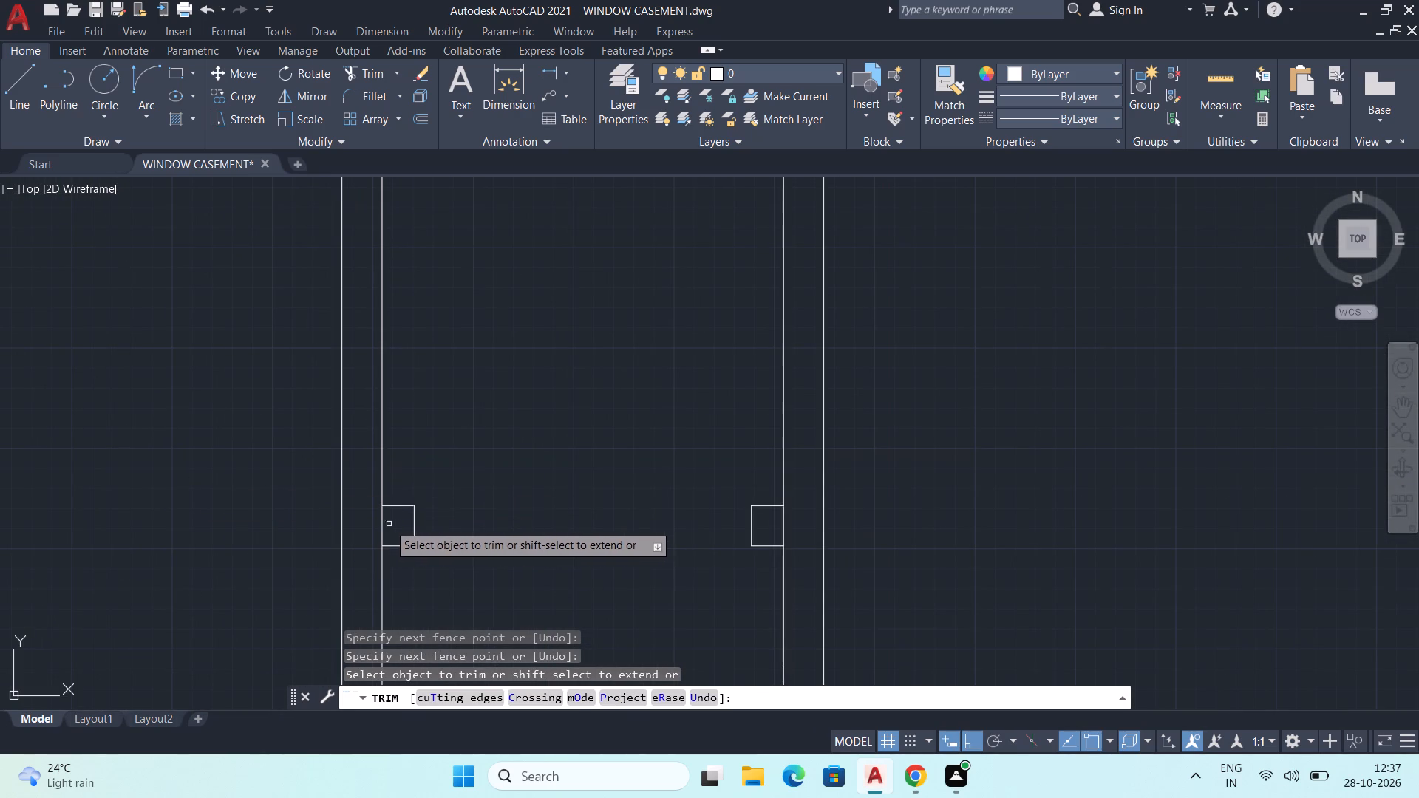
{"action": "left_click", "coordinate": [382, 528]}
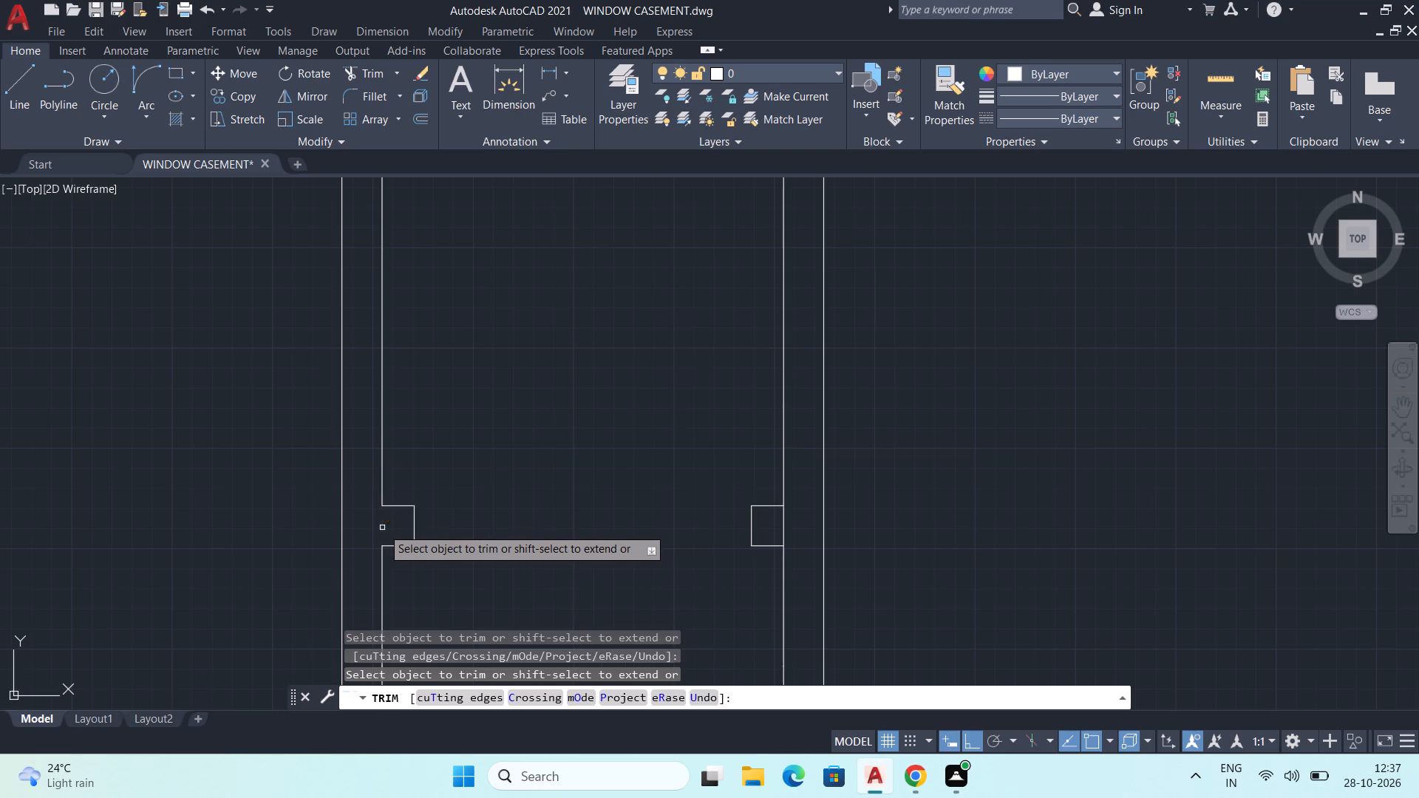
{"action": "left_click", "coordinate": [784, 526]}
Trim the base's upper line where it crosses the foot of the left channel's right-hand wall.
{"action": "scroll", "coordinate": [820, 504], "scroll_direction": "down", "scroll_amount": 3}
{"action": "middle_click_drag", "start_coordinate": [845, 519], "coordinate": [831, 422]}
{"action": "middle_click_drag", "start_coordinate": [837, 423], "coordinate": [836, 360]}
{"action": "scroll", "coordinate": [848, 368], "scroll_direction": "down", "scroll_amount": 2}
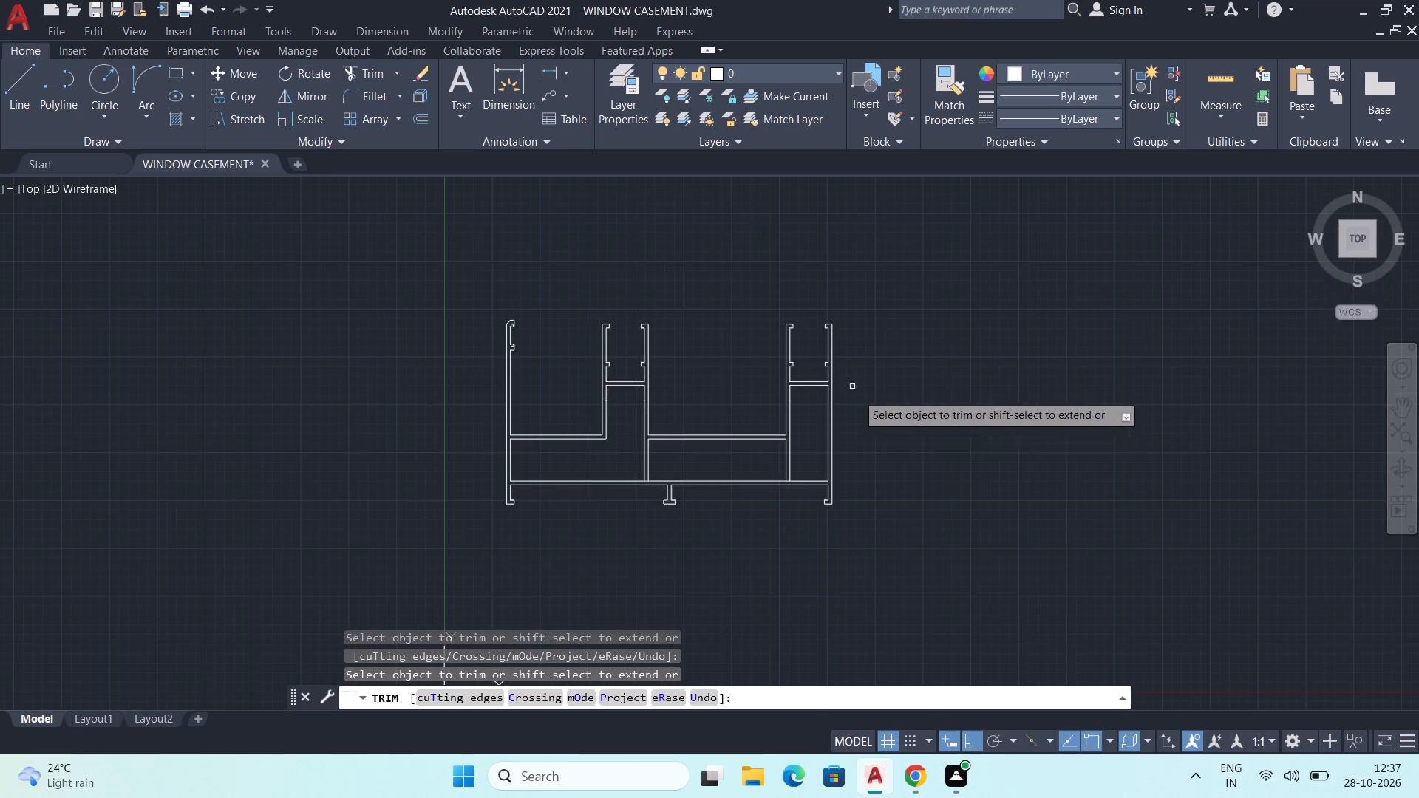
{"action": "middle_click_drag", "start_coordinate": [861, 426], "coordinate": [852, 386]}
{"action": "scroll", "coordinate": [812, 478], "scroll_direction": "up", "scroll_amount": 2}
{"action": "middle_click_drag", "start_coordinate": [727, 462], "coordinate": [736, 485]}
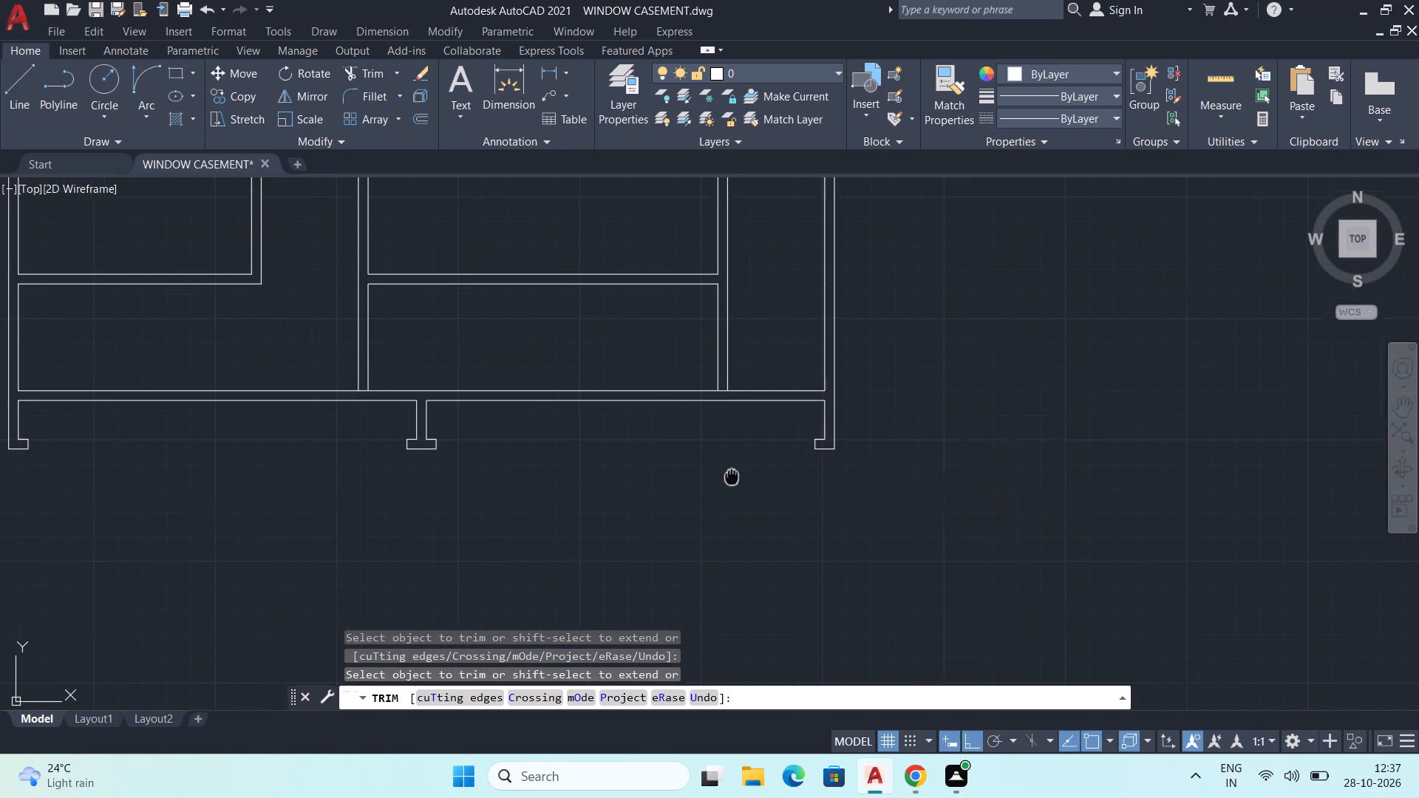
{"action": "middle_click_drag", "start_coordinate": [736, 485], "coordinate": [755, 531]}
{"action": "middle_click_drag", "start_coordinate": [526, 522], "coordinate": [672, 536]}
{"action": "scroll", "coordinate": [486, 485], "scroll_direction": "up", "scroll_amount": 3}
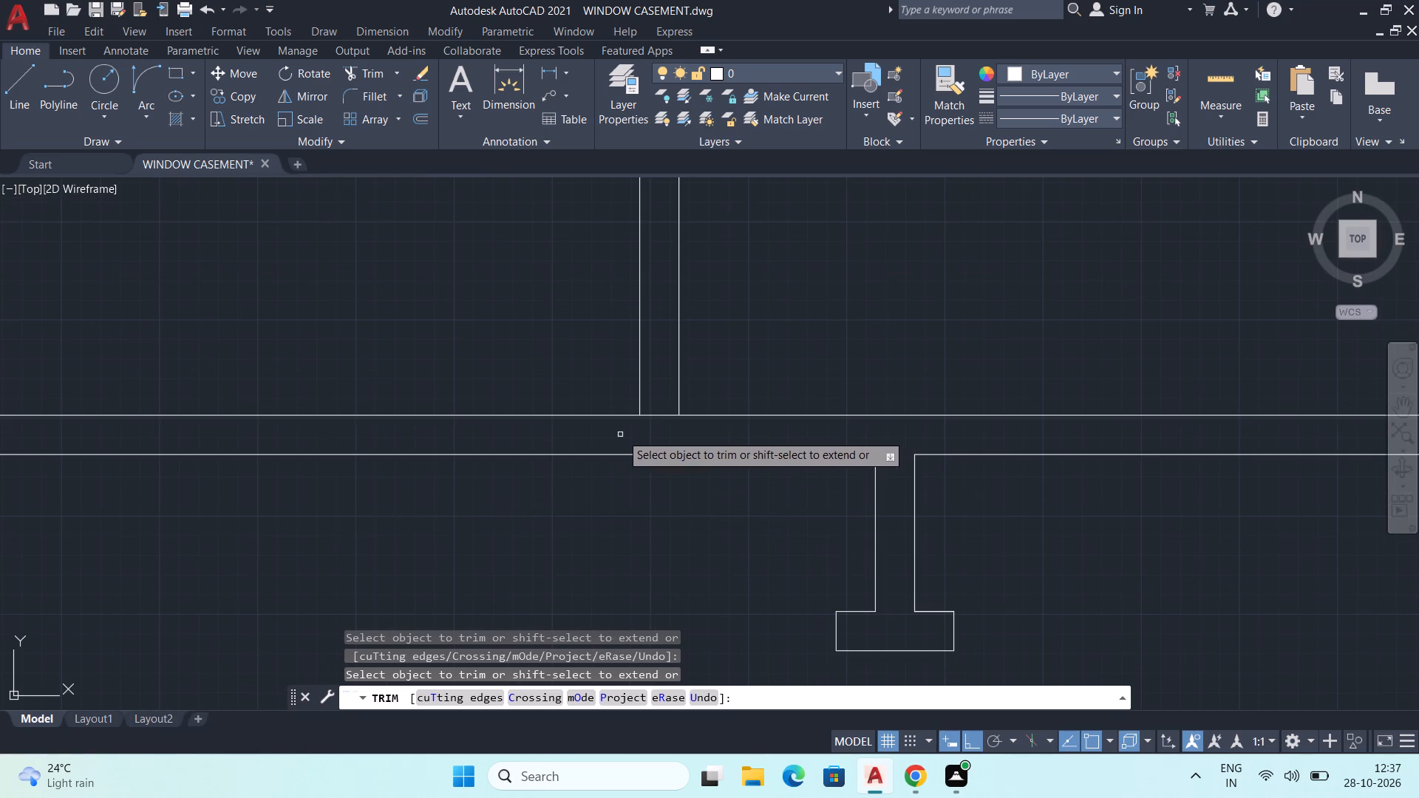
{"action": "left_click", "coordinate": [656, 414]}
Trim the base's upper line where it crosses the foot of the right channel's left-hand wall, and end trimming.
{"action": "scroll", "coordinate": [1015, 489], "scroll_direction": "down", "scroll_amount": 2}
{"action": "middle_click_drag", "start_coordinate": [1021, 497], "coordinate": [1019, 504]}
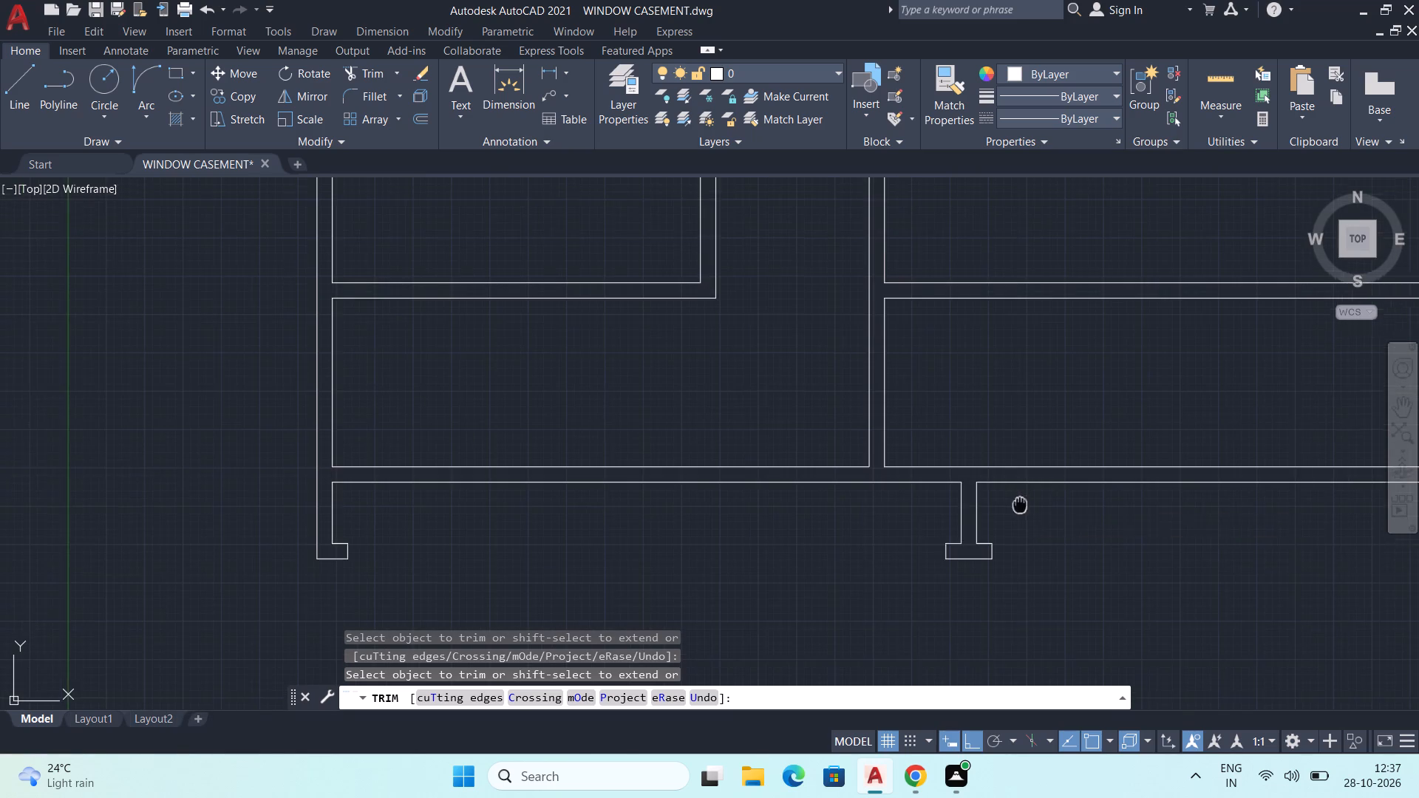
{"action": "middle_click_drag", "start_coordinate": [1019, 504], "coordinate": [531, 514]}
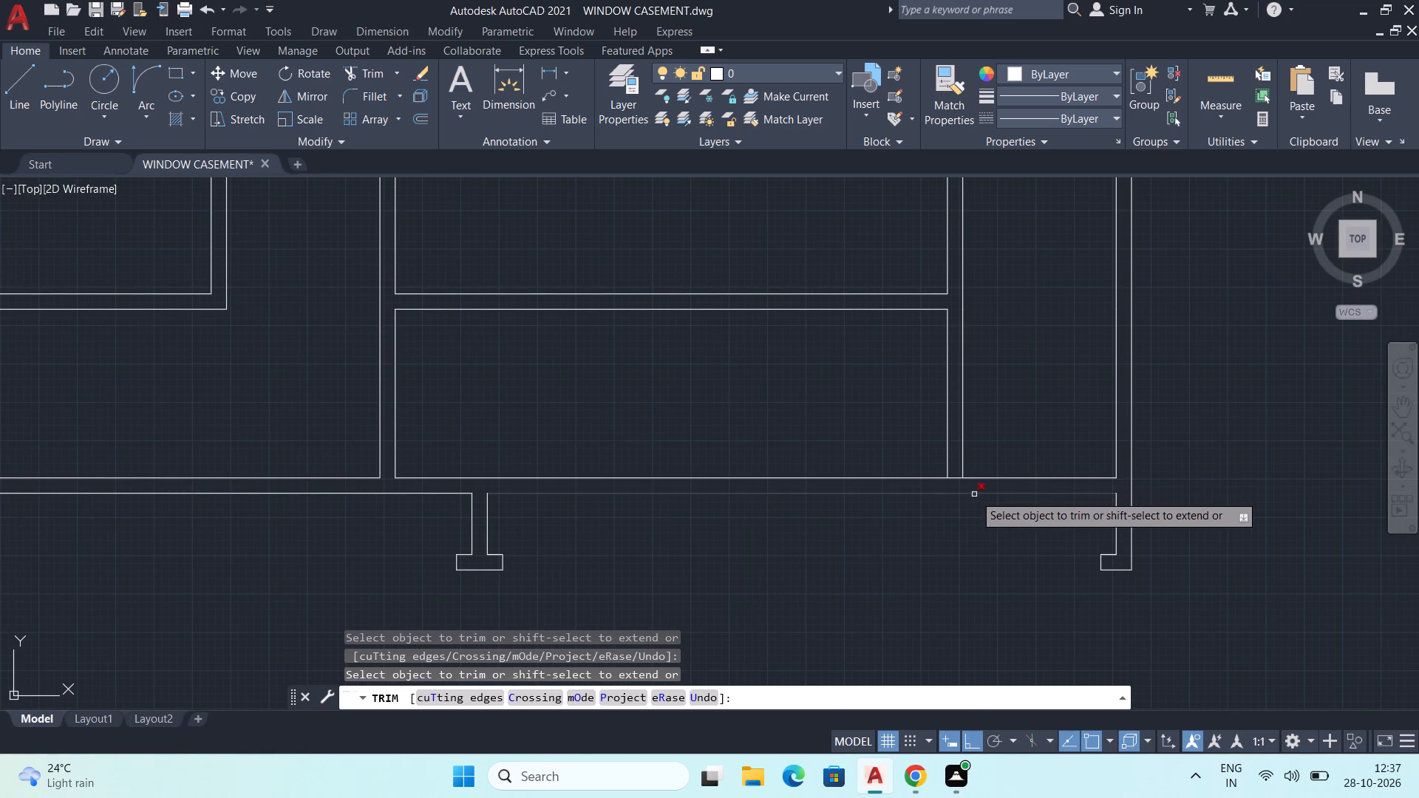
{"action": "left_click", "coordinate": [956, 480]}
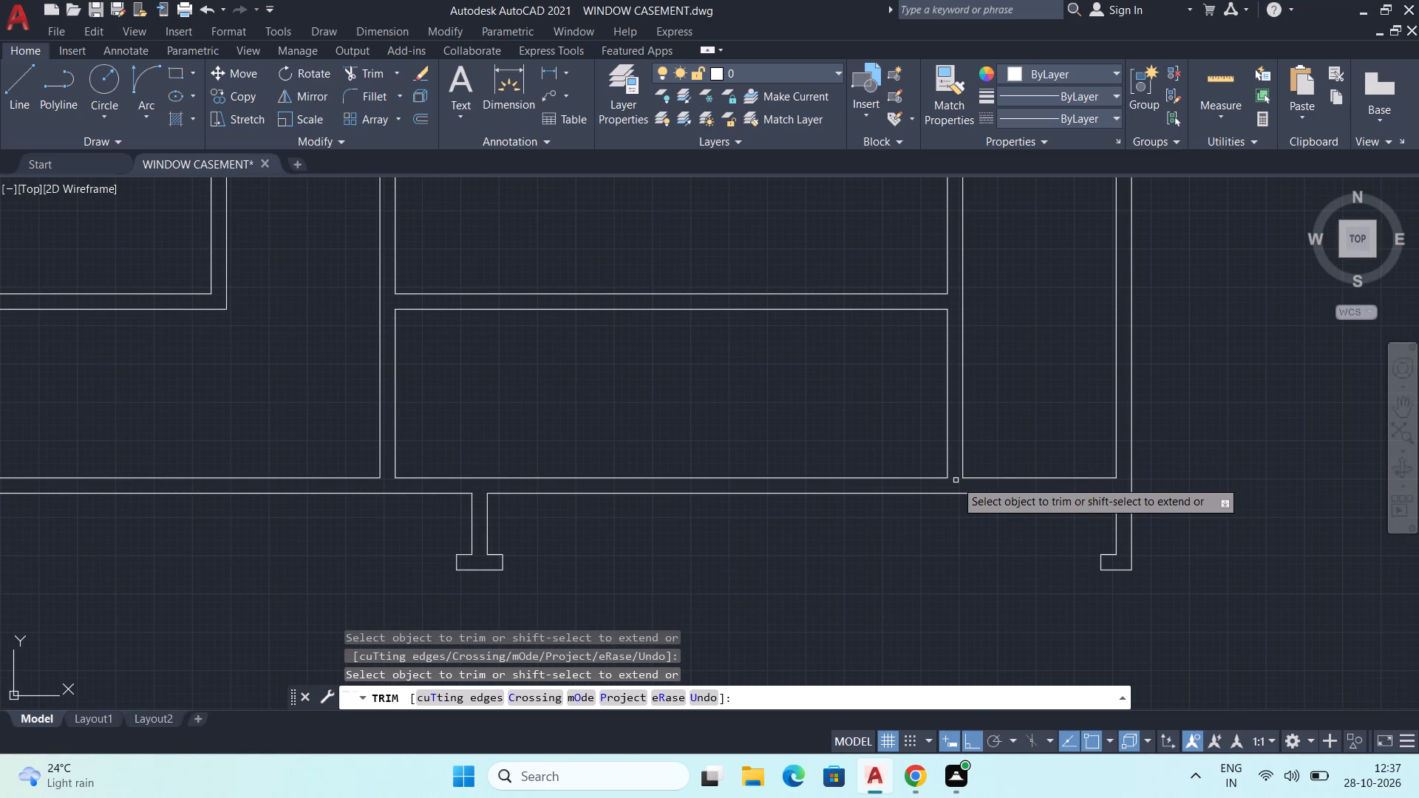
{"action": "scroll", "coordinate": [1182, 441], "scroll_direction": "down", "scroll_amount": 2}
{"action": "middle_click_drag", "start_coordinate": [1019, 513], "coordinate": [1007, 533]}
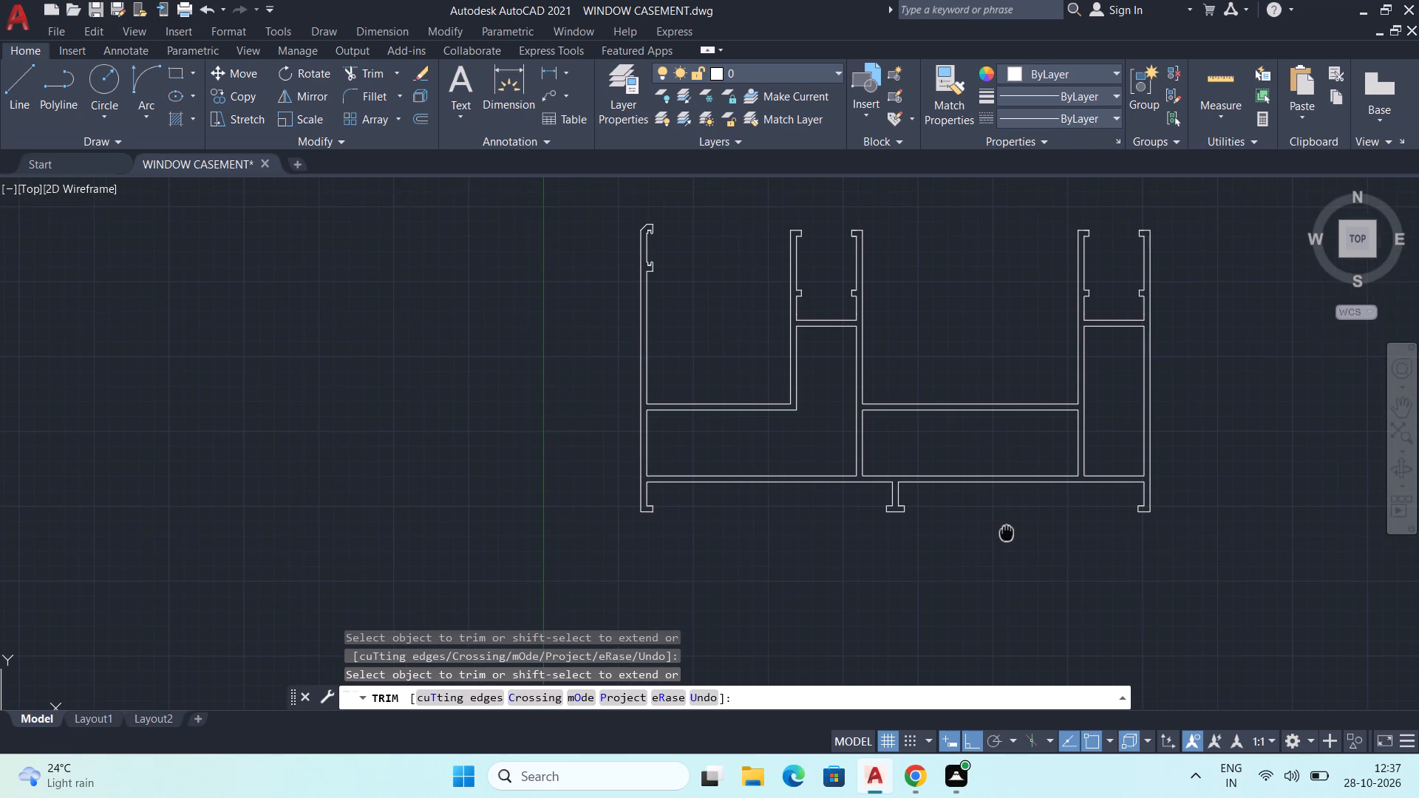
{"action": "middle_click_drag", "start_coordinate": [1007, 533], "coordinate": [942, 533]}
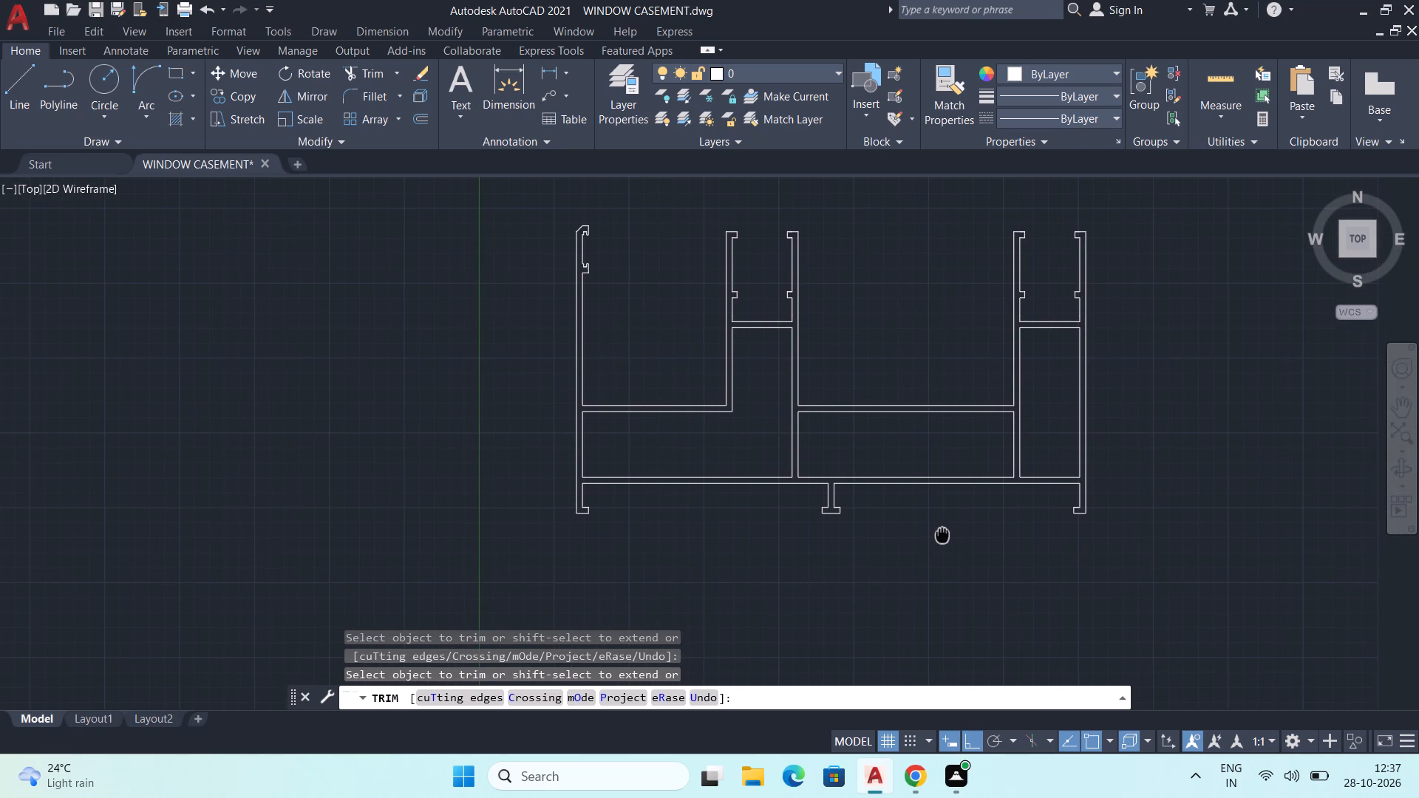
{"action": "middle_click_drag", "start_coordinate": [942, 533], "coordinate": [942, 533]}
{"action": "key", "text": "space"}
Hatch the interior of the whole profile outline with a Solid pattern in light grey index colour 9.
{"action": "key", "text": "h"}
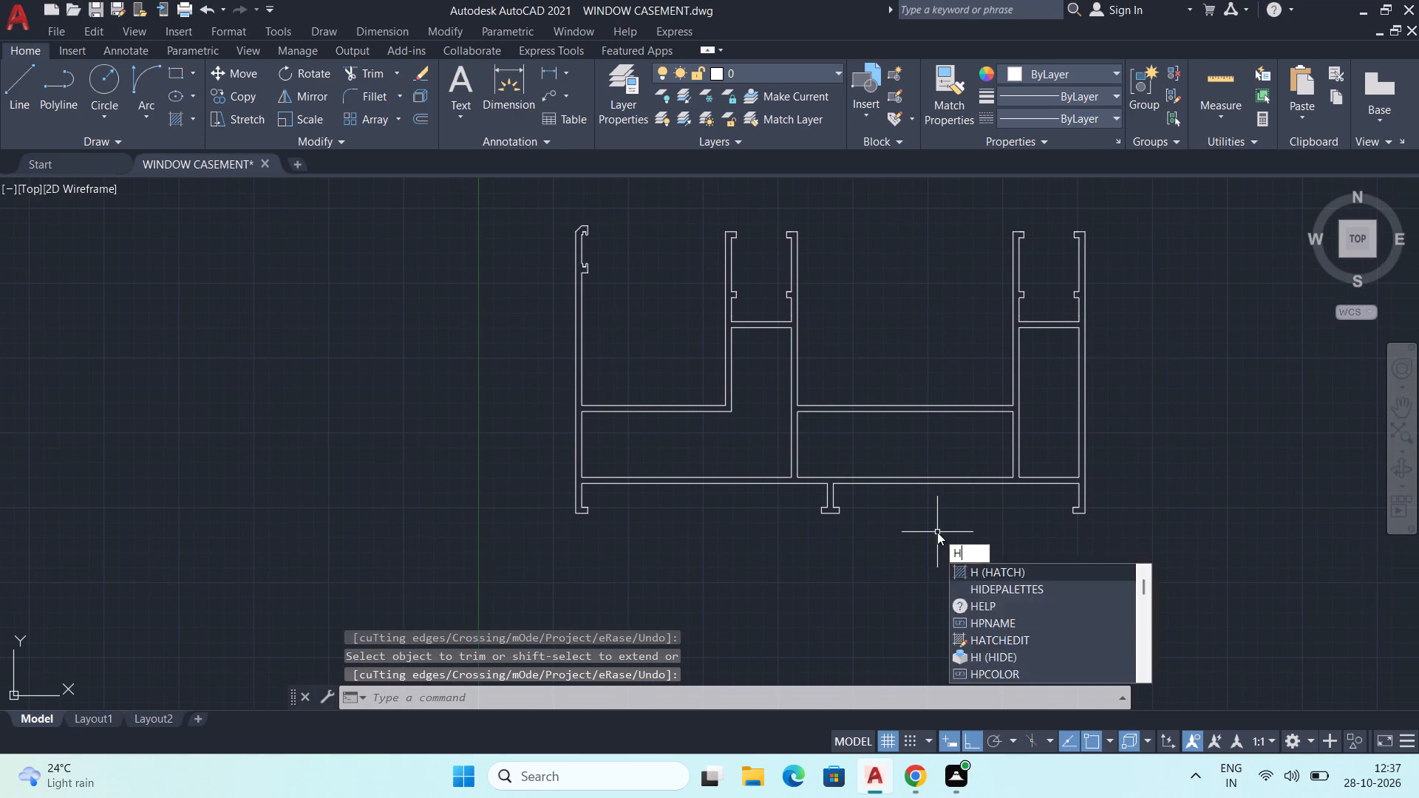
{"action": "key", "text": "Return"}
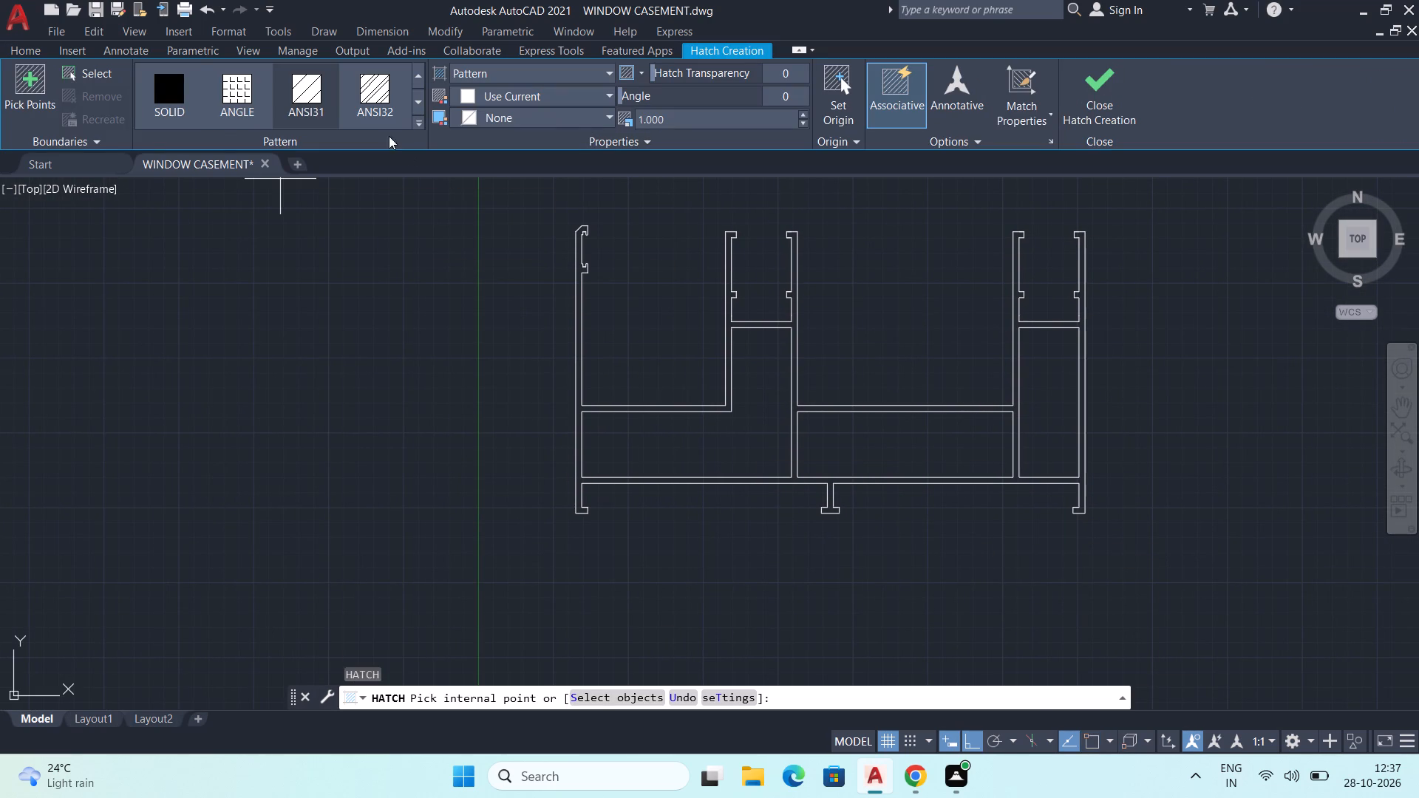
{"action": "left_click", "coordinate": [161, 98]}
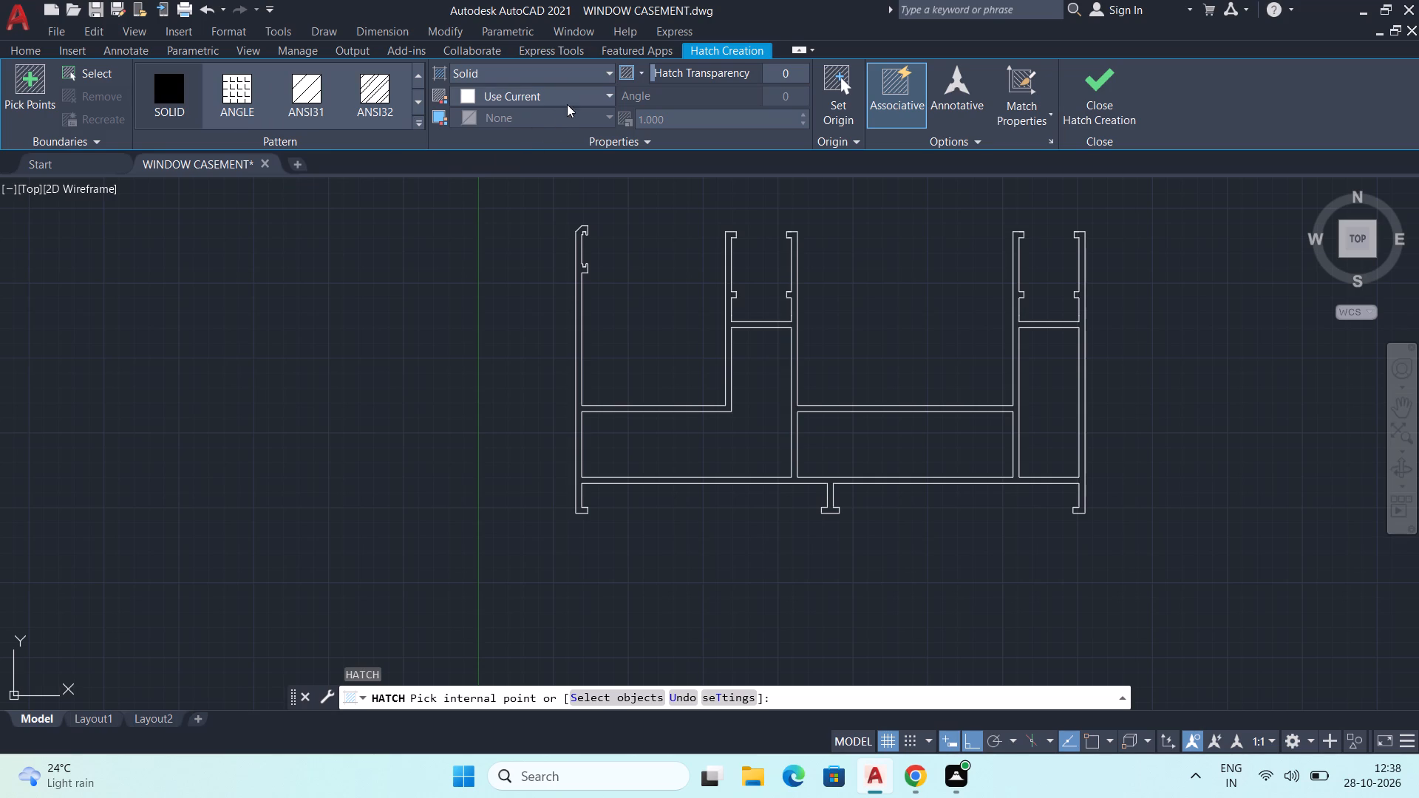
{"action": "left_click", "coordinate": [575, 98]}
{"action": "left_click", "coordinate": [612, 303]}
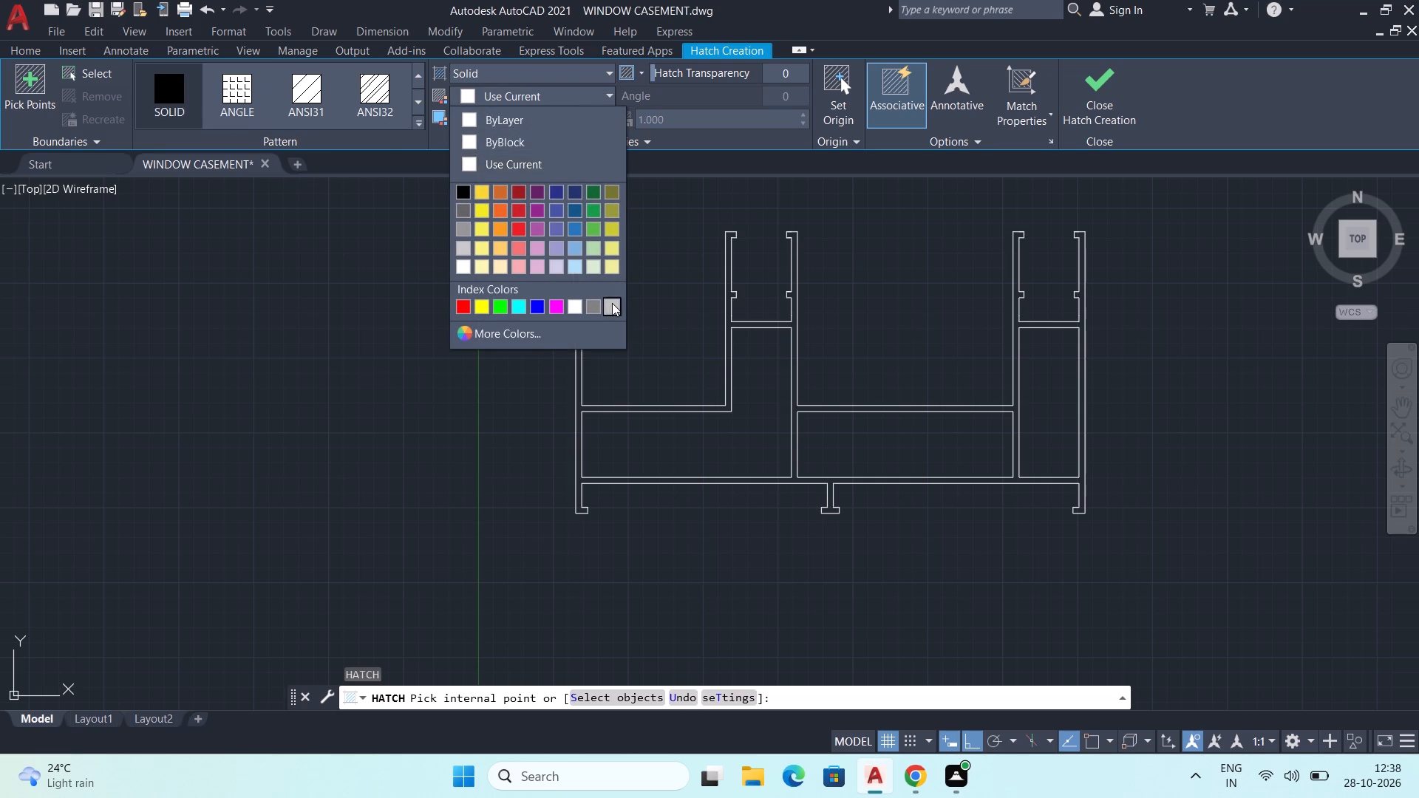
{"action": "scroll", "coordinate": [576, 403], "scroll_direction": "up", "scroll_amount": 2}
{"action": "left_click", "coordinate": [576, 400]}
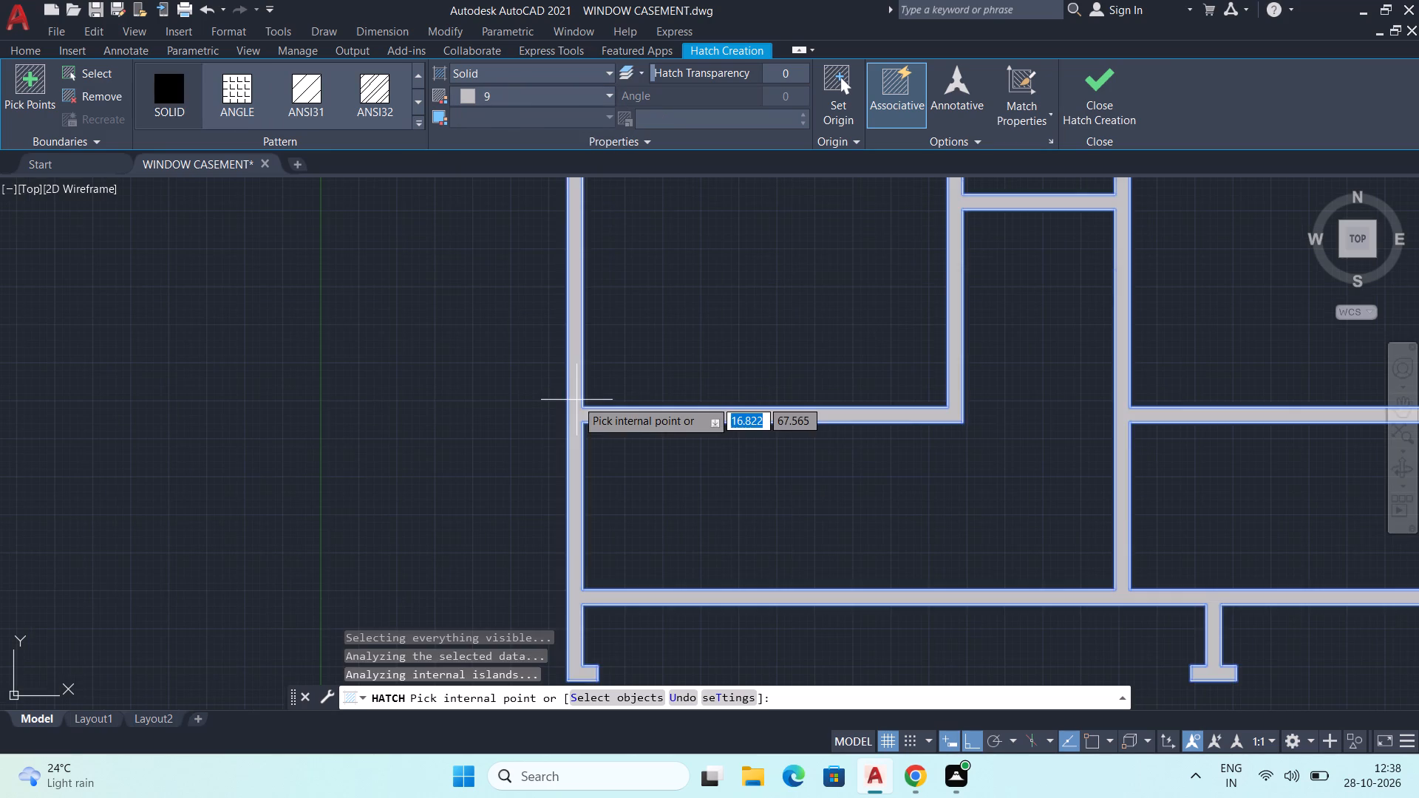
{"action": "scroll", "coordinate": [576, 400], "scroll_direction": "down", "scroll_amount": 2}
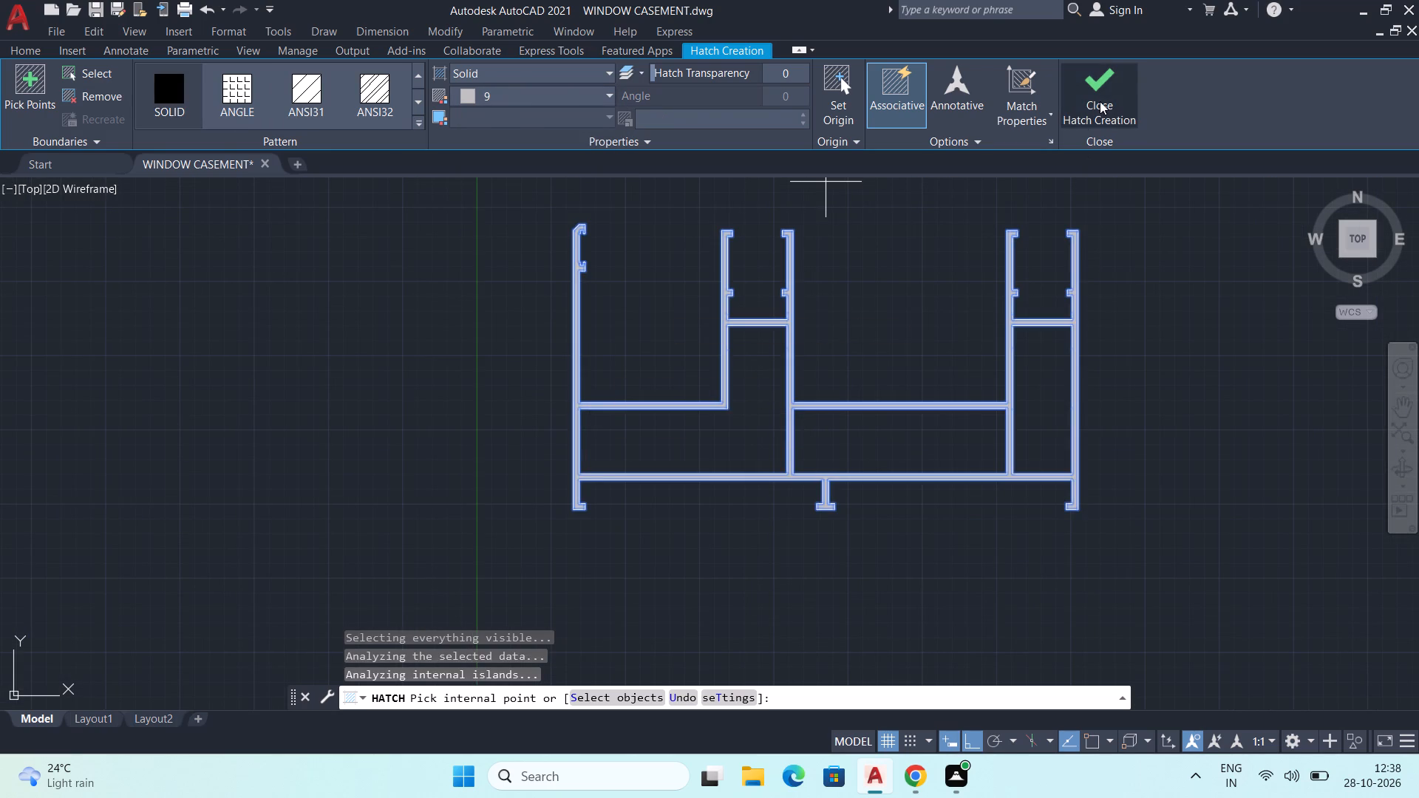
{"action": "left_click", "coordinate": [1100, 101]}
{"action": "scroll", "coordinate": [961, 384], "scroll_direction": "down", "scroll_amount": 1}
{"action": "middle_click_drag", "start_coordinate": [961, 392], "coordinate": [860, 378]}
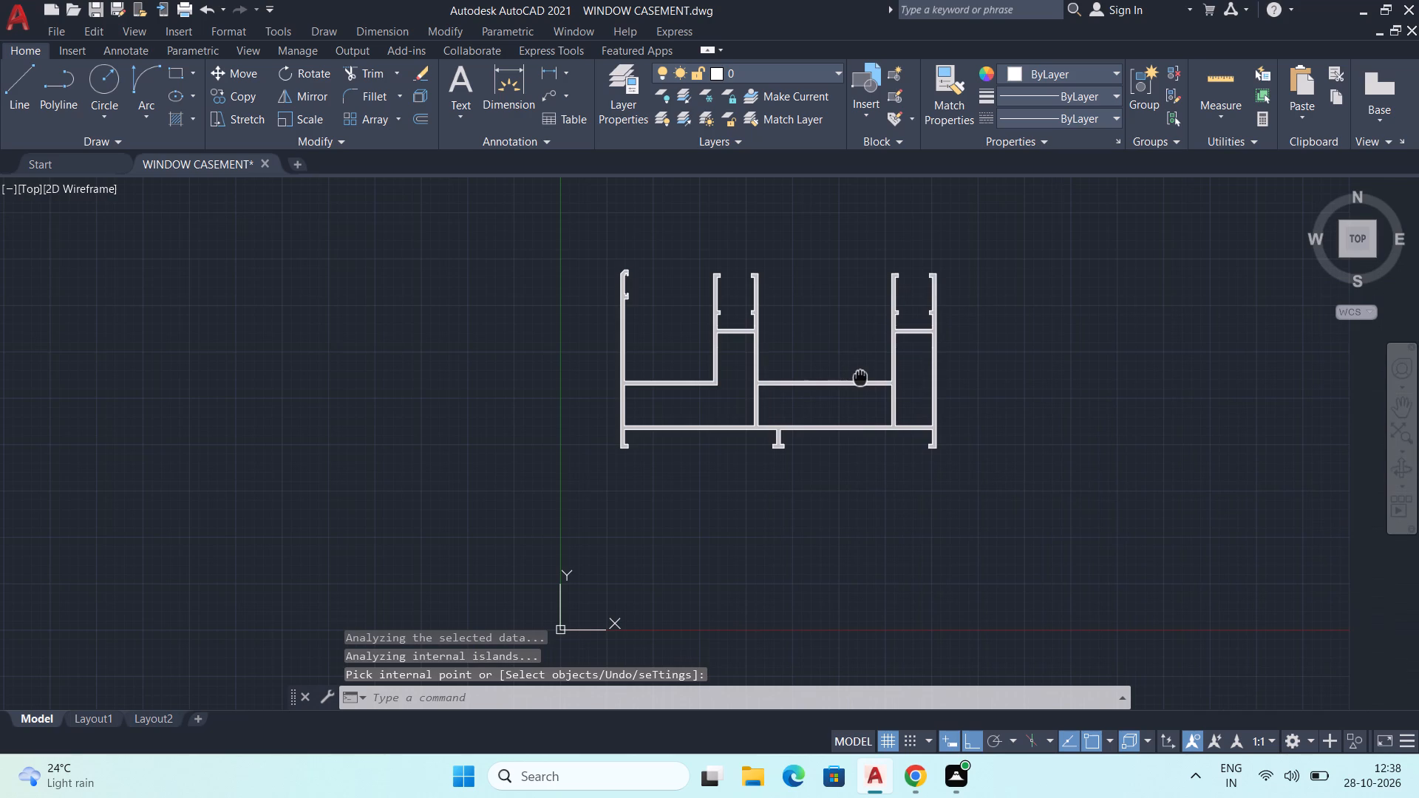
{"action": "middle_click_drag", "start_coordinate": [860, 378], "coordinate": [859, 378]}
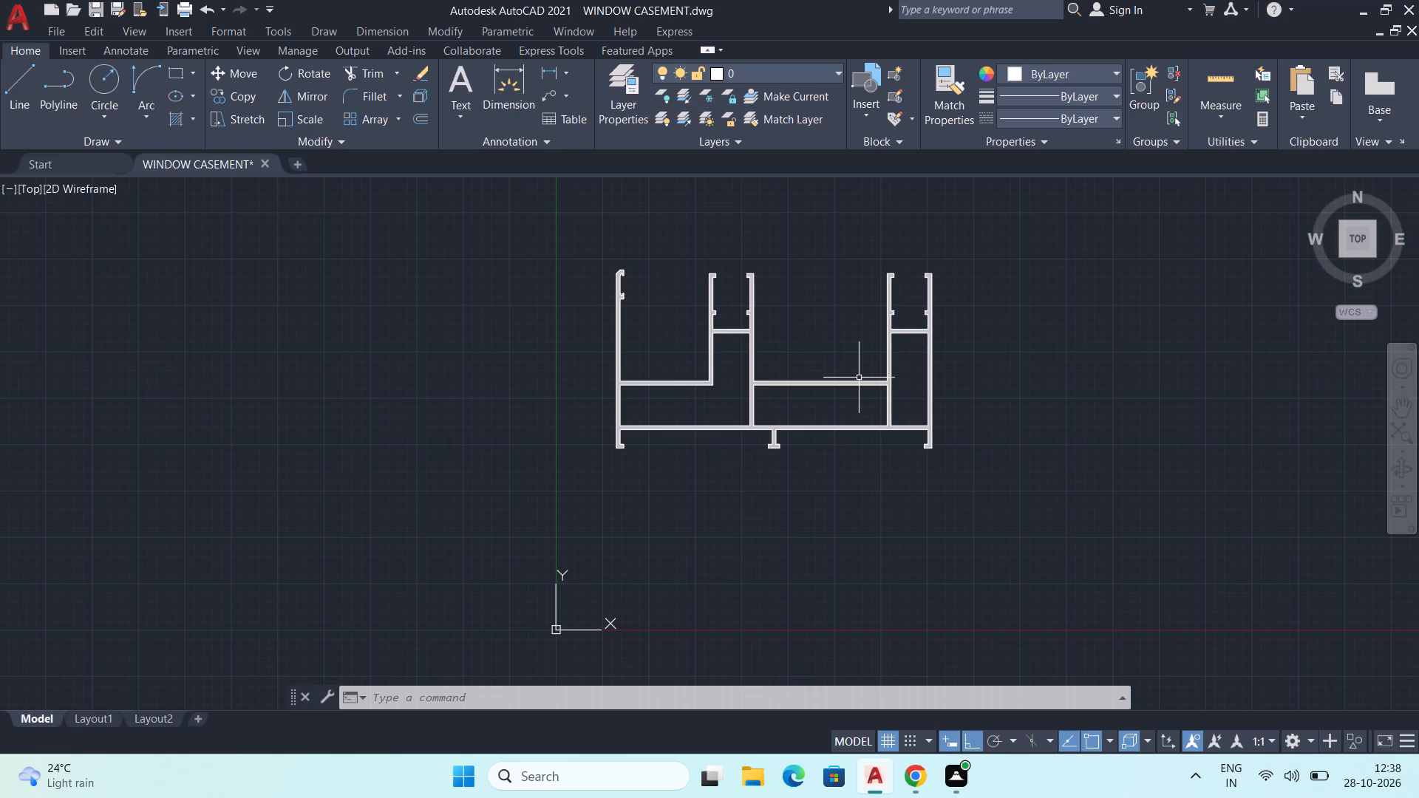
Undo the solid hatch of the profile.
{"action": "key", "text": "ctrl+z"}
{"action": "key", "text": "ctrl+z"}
Move both hooks and their connecting inner-face line at the top of the outer left wall 0.5 units horizontally to the right.
{"action": "scroll", "coordinate": [606, 262], "scroll_direction": "up", "scroll_amount": 1}
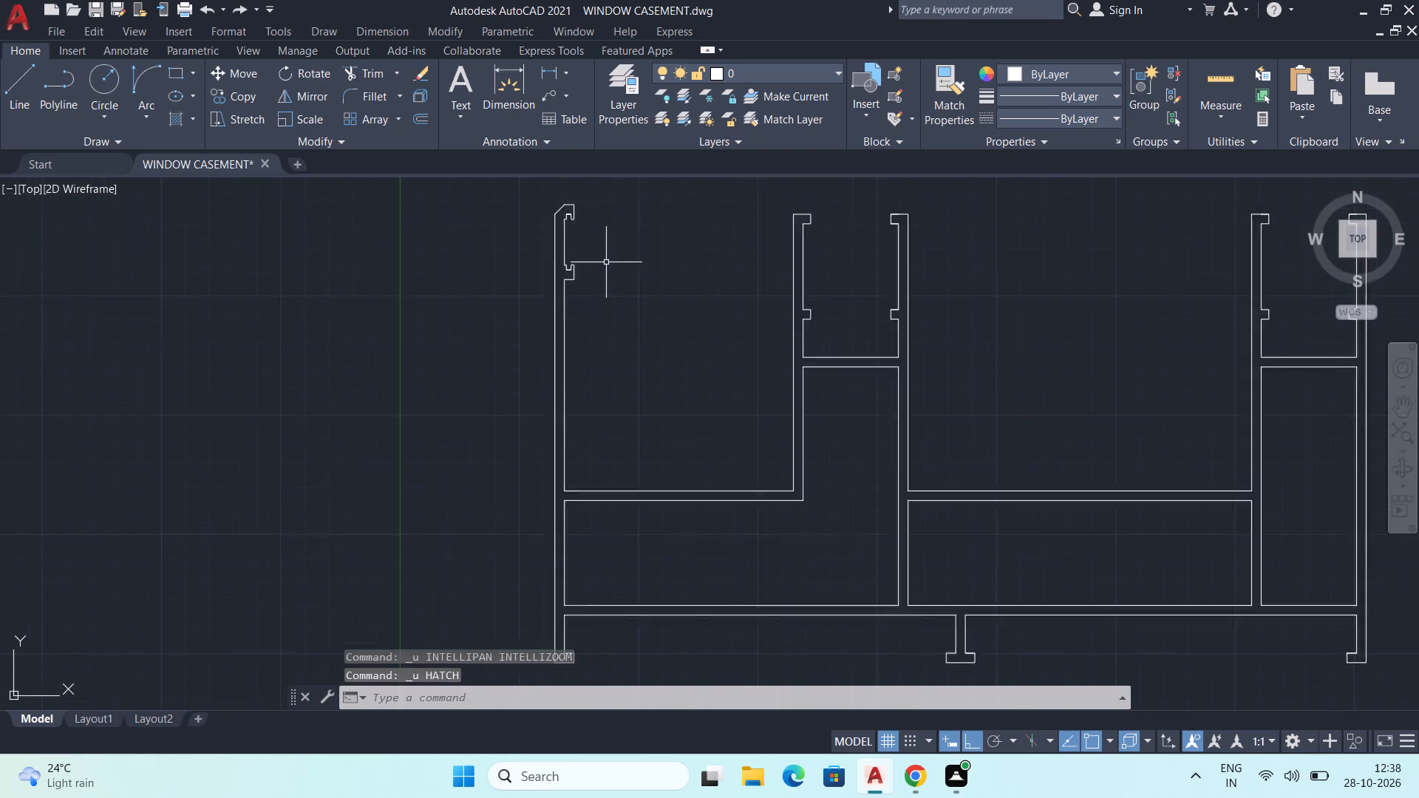
{"action": "scroll", "coordinate": [606, 262], "scroll_direction": "up", "scroll_amount": 1}
{"action": "middle_click_drag", "start_coordinate": [605, 270], "coordinate": [633, 398]}
{"action": "scroll", "coordinate": [526, 321], "scroll_direction": "up", "scroll_amount": 1}
{"action": "left_click", "coordinate": [575, 269]}
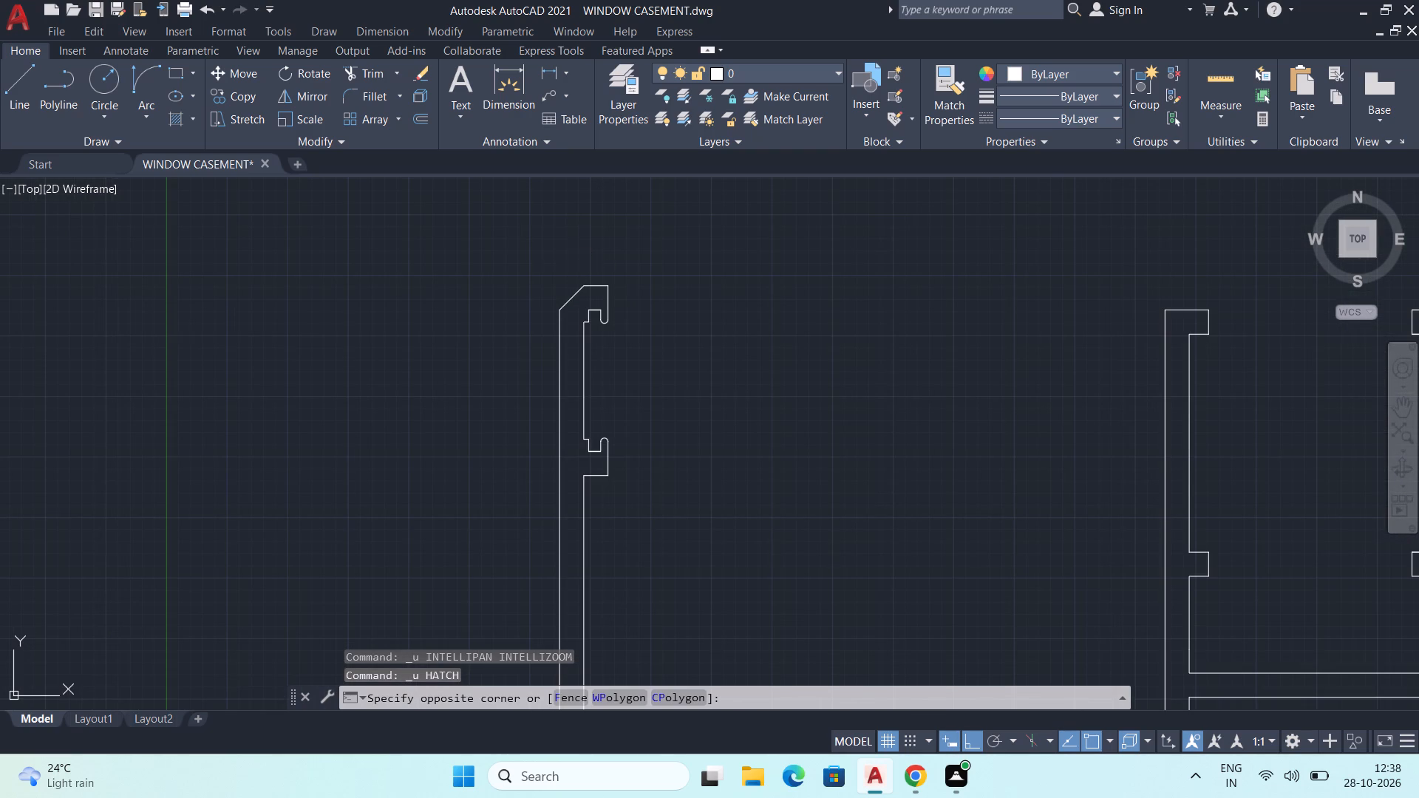
{"action": "left_click", "coordinate": [688, 497]}
{"action": "middle_click_drag", "start_coordinate": [688, 497], "coordinate": [716, 502]}
{"action": "middle_click_drag", "start_coordinate": [673, 522], "coordinate": [687, 526]}
{"action": "scroll", "coordinate": [688, 511], "scroll_direction": "up", "scroll_amount": 1}
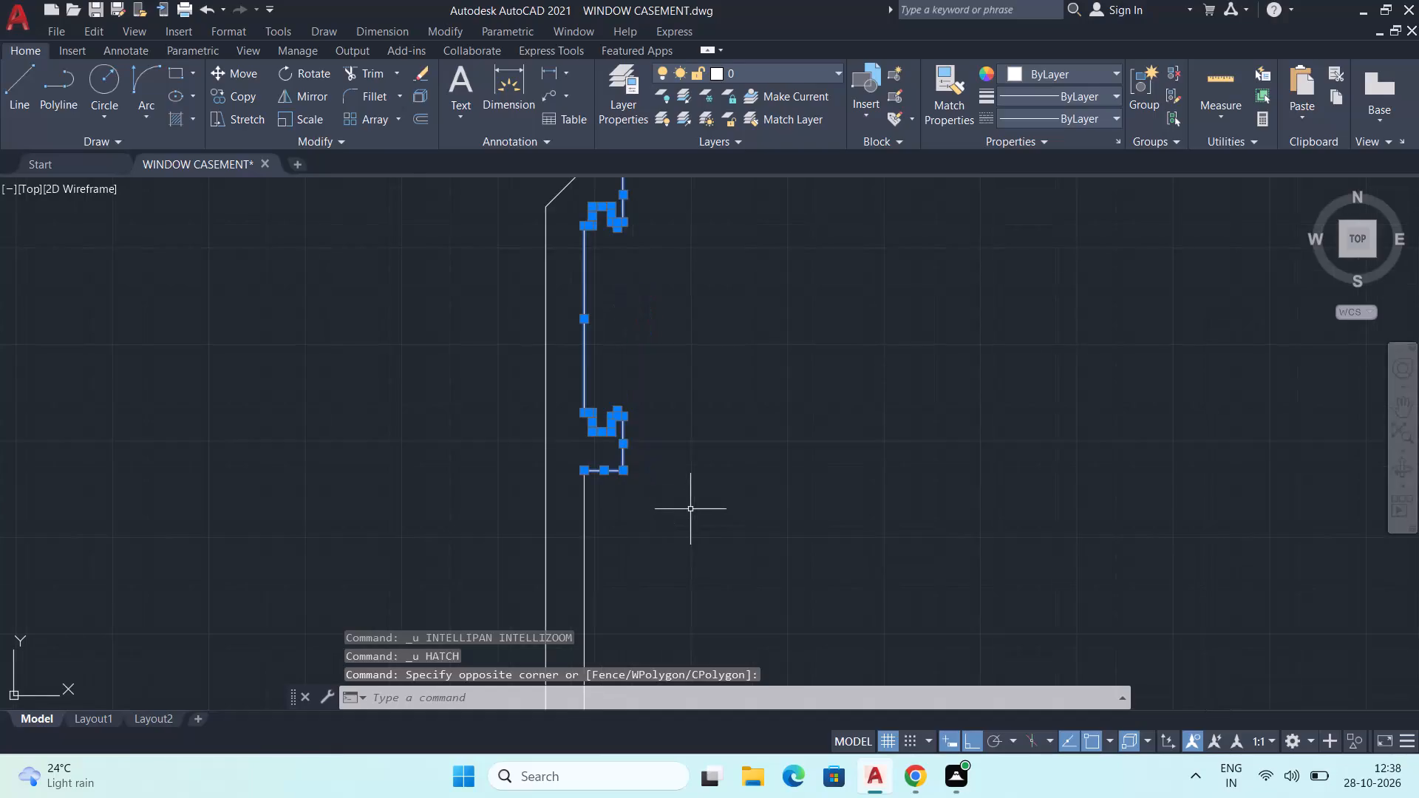
{"action": "middle_click_drag", "start_coordinate": [691, 509], "coordinate": [712, 559]}
{"action": "key", "text": "m"}
{"action": "key", "text": "Return"}
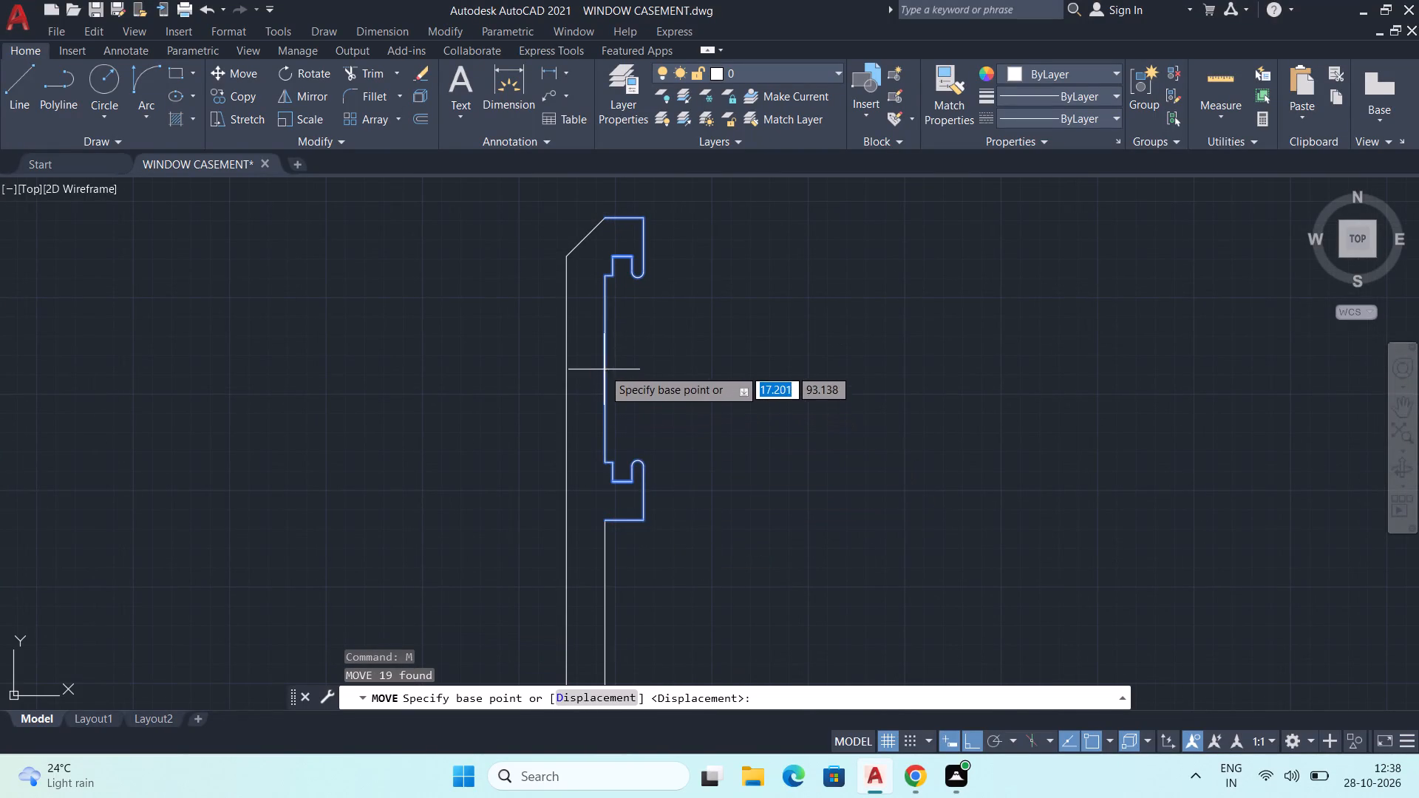
{"action": "left_click", "coordinate": [608, 370]}
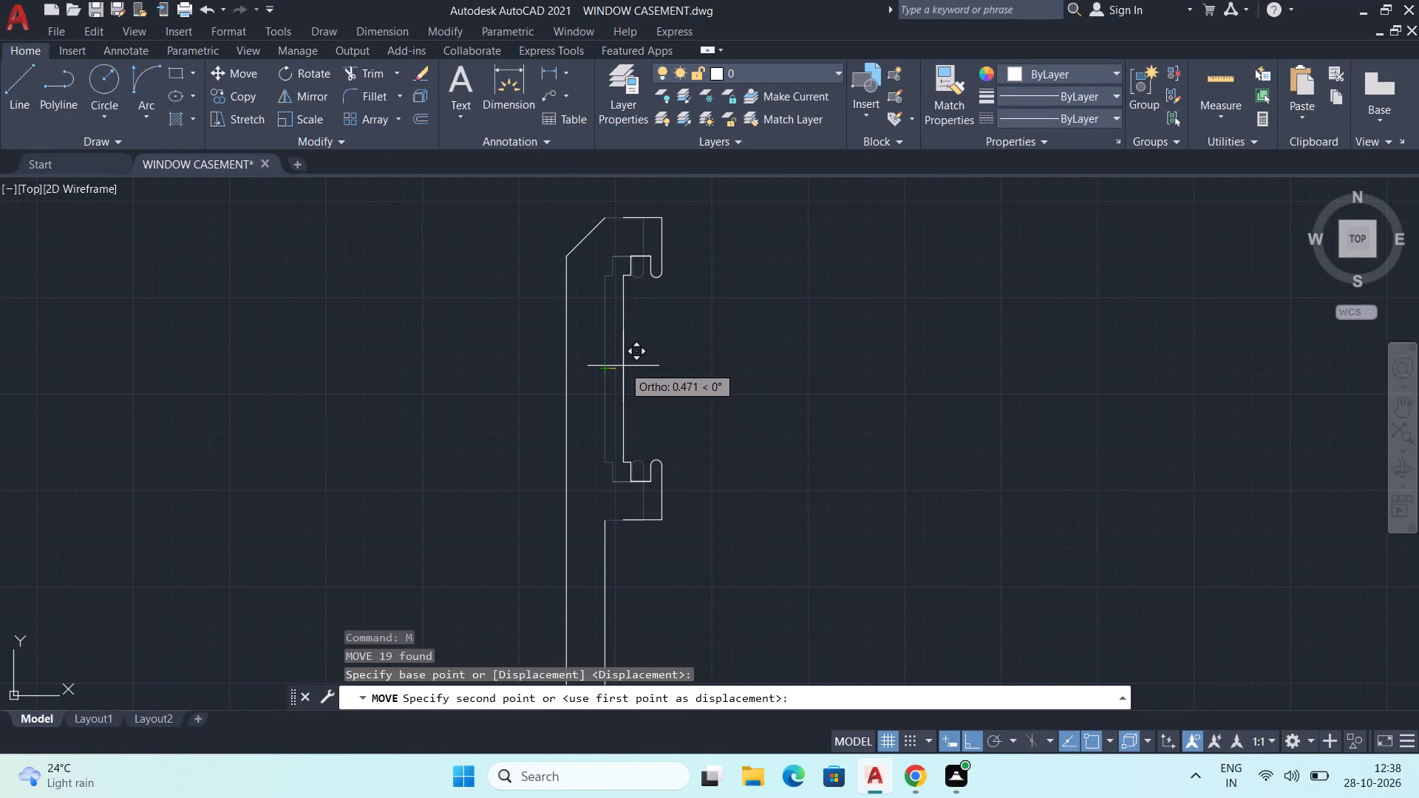
{"action": "type", "text": "0.5"}
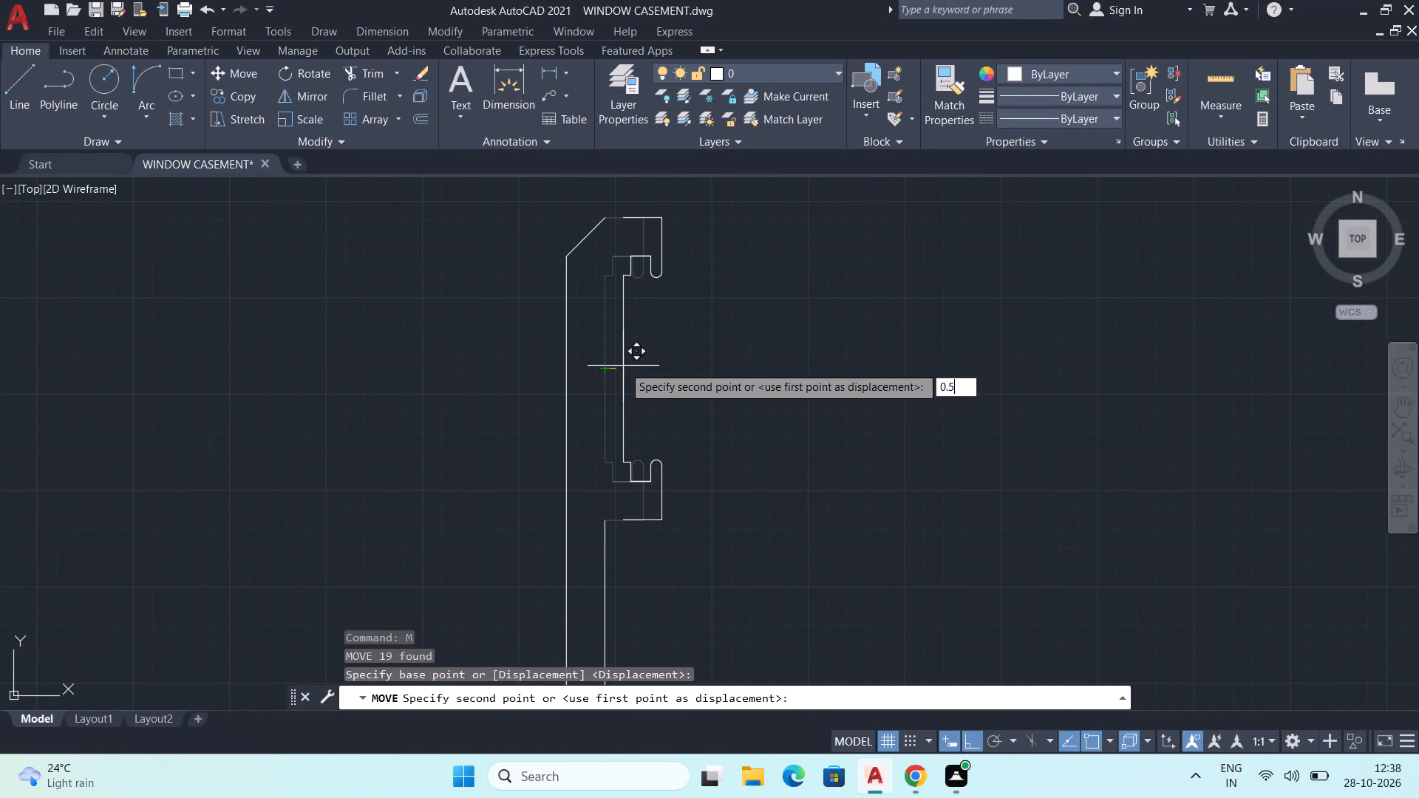
{"action": "key", "text": "Return"}
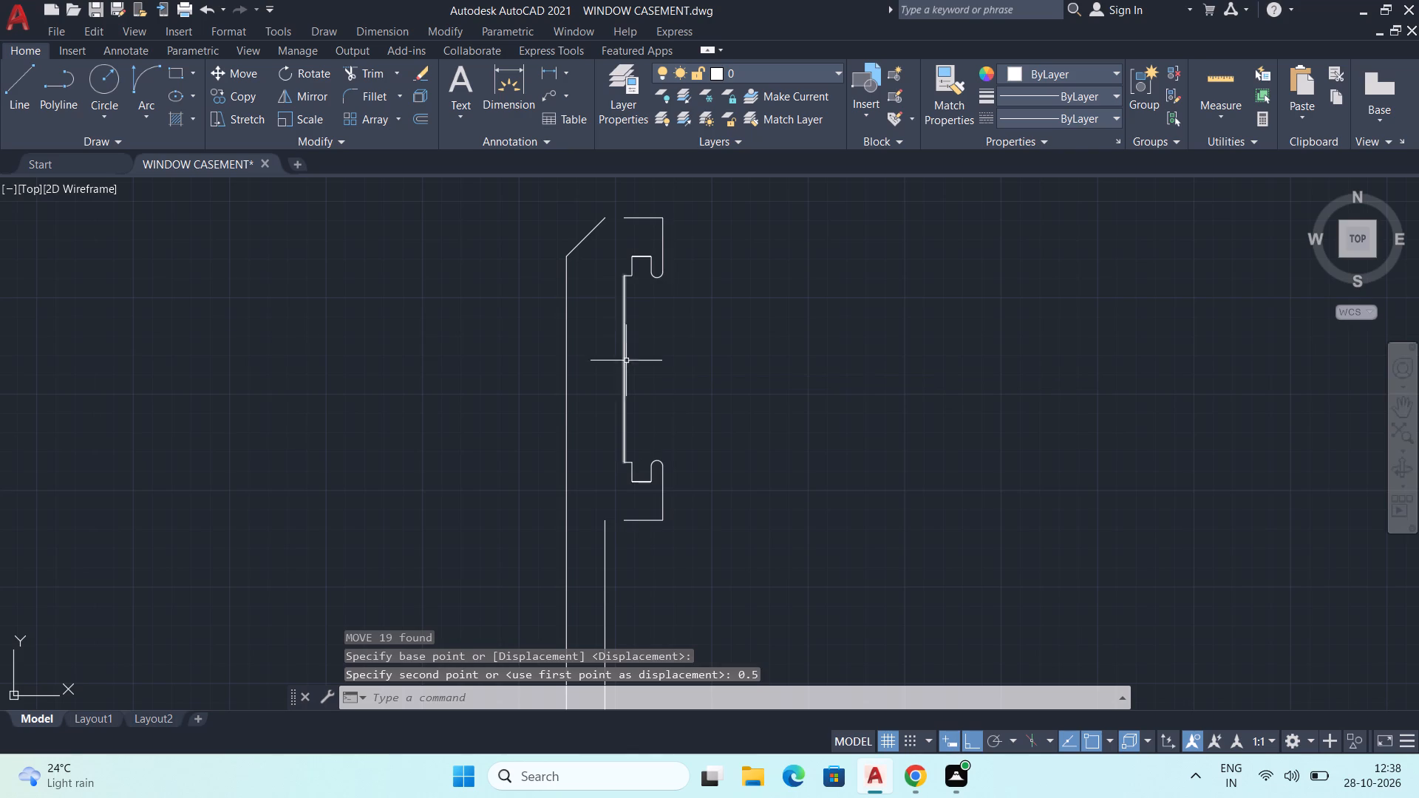
Stretch the left end of the upper hook's top line to meet the upper end of the outer left wall's chamfer.
{"action": "middle_click_drag", "start_coordinate": [619, 317], "coordinate": [607, 395]}
{"action": "left_click", "coordinate": [617, 295]}
{"action": "scroll", "coordinate": [605, 296], "scroll_direction": "up", "scroll_amount": 1}
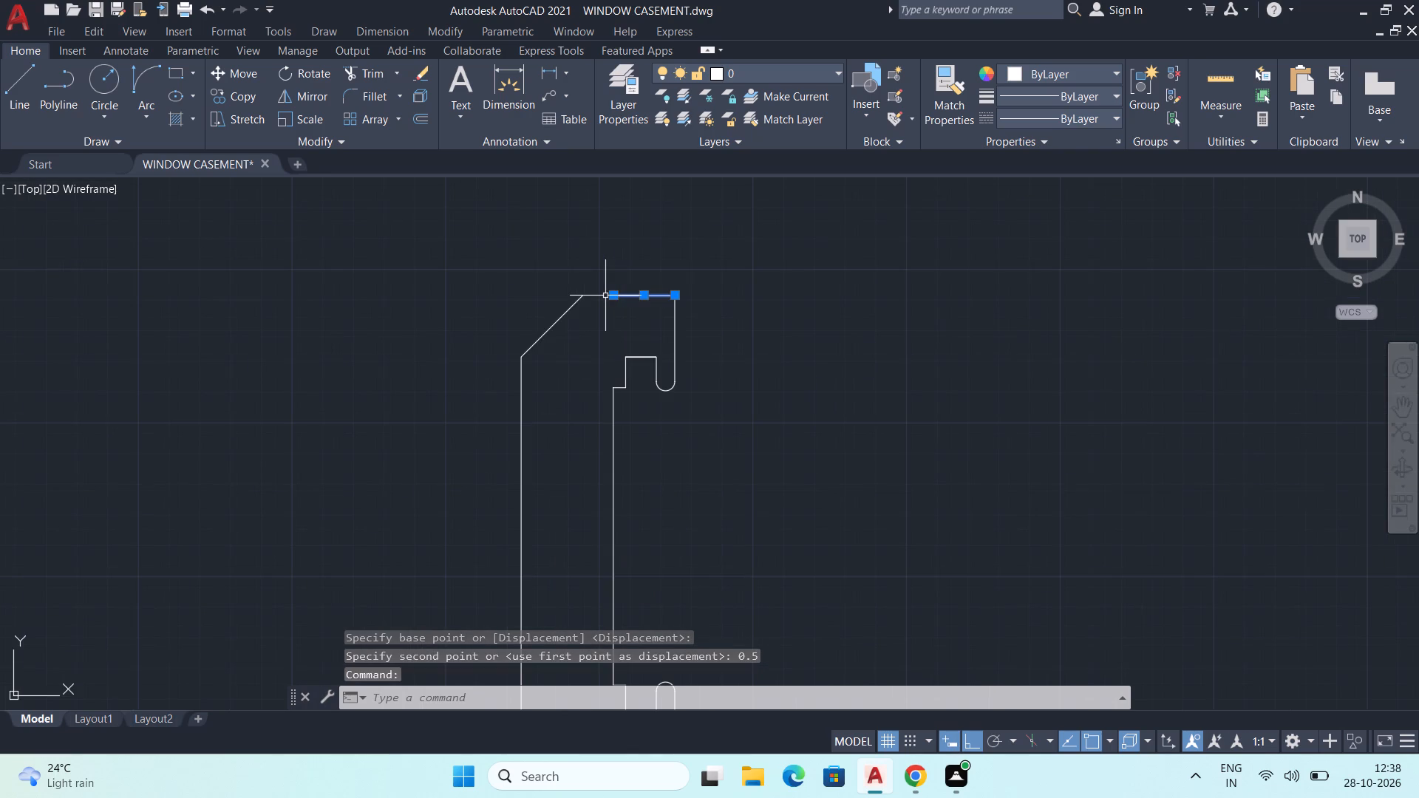
{"action": "left_click", "coordinate": [613, 296]}
{"action": "left_click", "coordinate": [585, 296]}
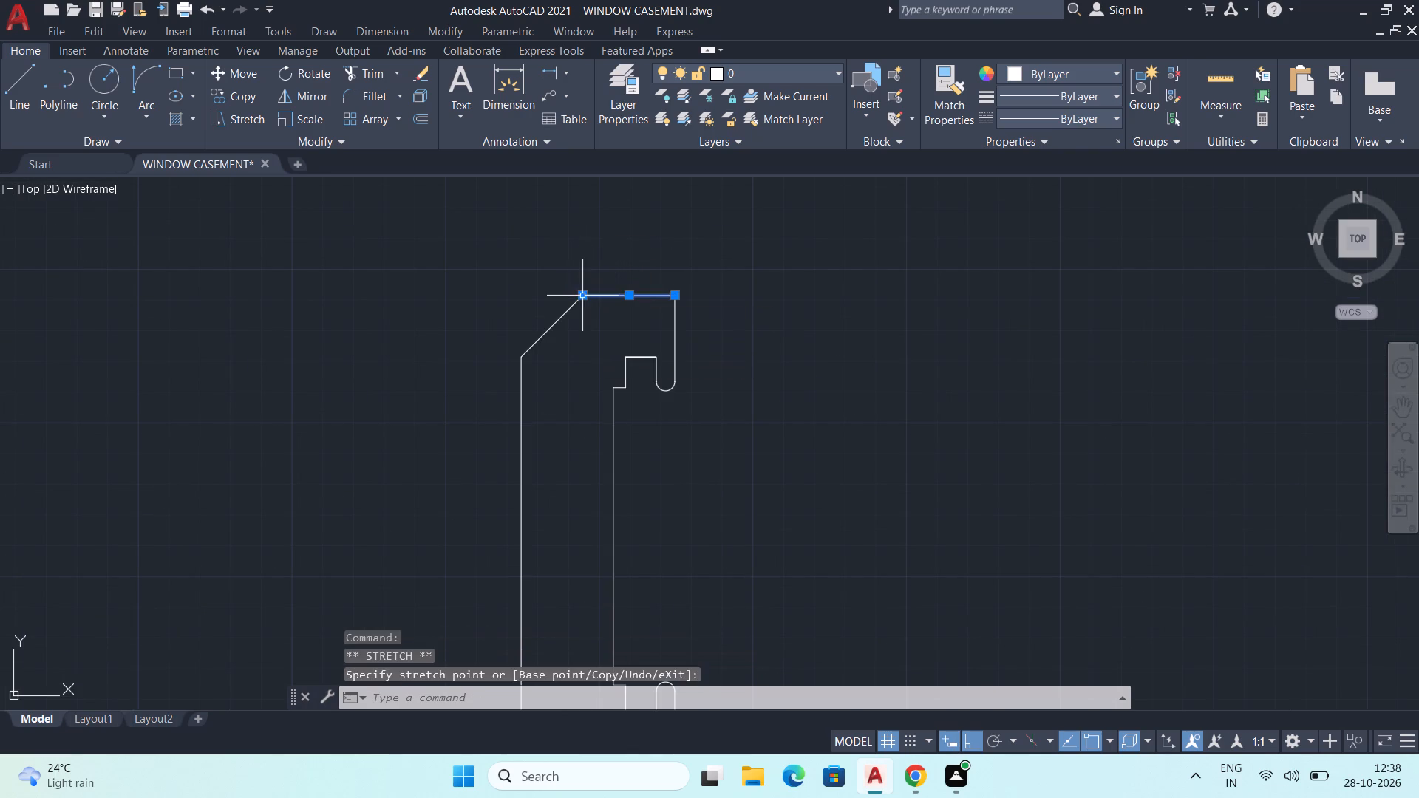
Stretch the left end of the lower hook's bottom line to meet the upper end of the outer left wall's inner-face line.
{"action": "middle_click_drag", "start_coordinate": [583, 408], "coordinate": [596, 291]}
{"action": "scroll", "coordinate": [603, 271], "scroll_direction": "down", "scroll_amount": 2}
{"action": "middle_click_drag", "start_coordinate": [704, 494], "coordinate": [719, 411]}
{"action": "scroll", "coordinate": [630, 363], "scroll_direction": "up", "scroll_amount": 2}
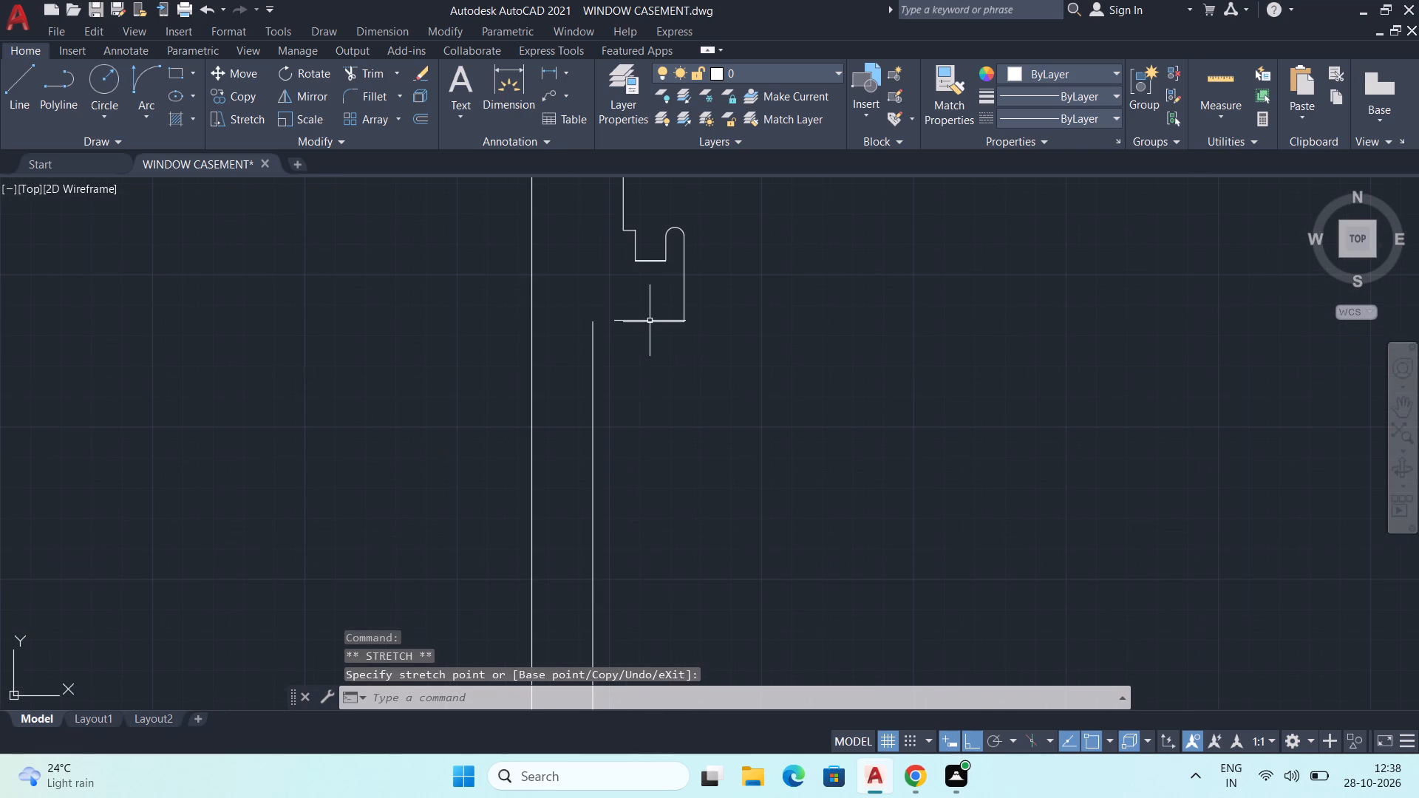
{"action": "left_click", "coordinate": [650, 322]}
{"action": "left_click", "coordinate": [622, 322]}
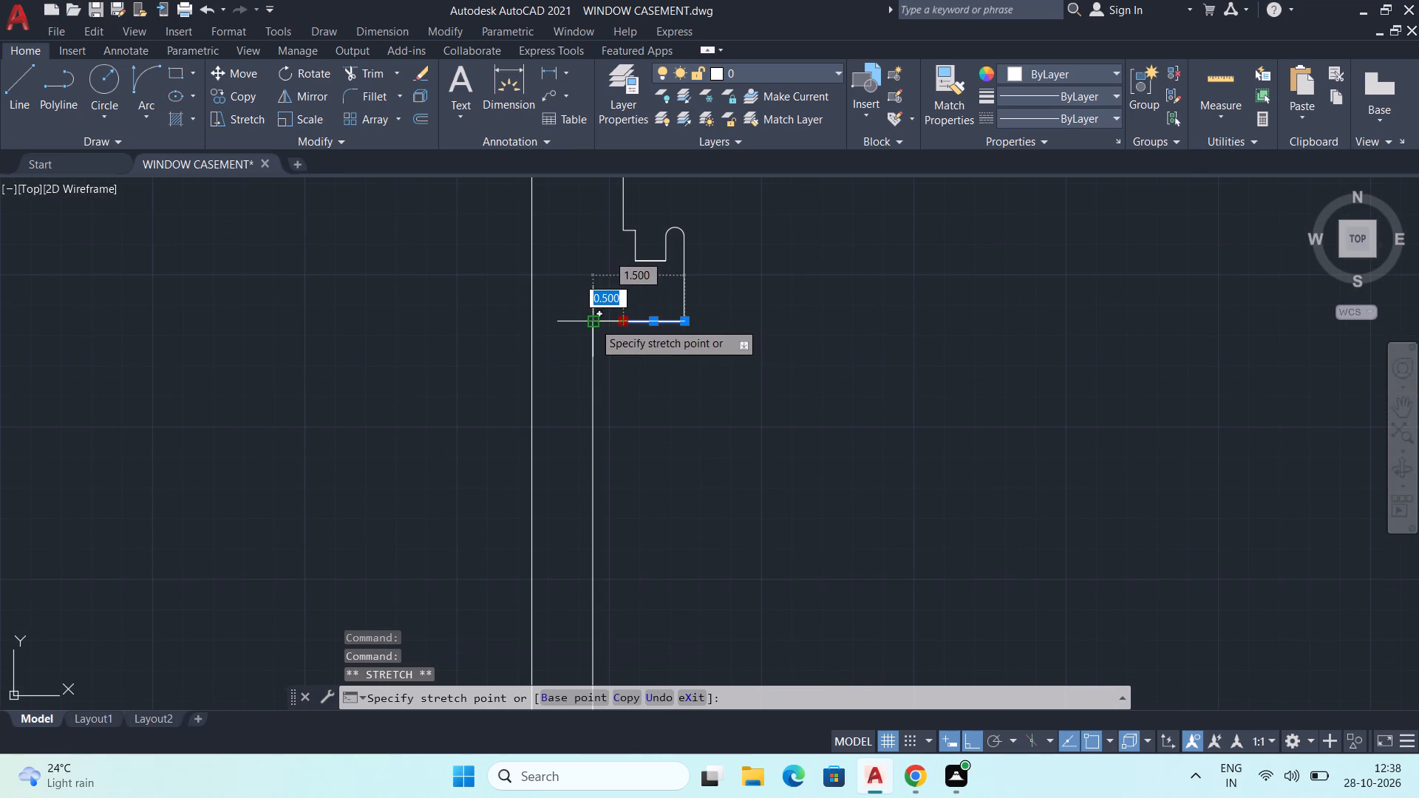
{"action": "left_click", "coordinate": [593, 322]}
{"action": "key", "text": "Escape"}
Hatch the interior of the whole profile outline with a Solid pattern in light grey index colour 9.
{"action": "scroll", "coordinate": [753, 409], "scroll_direction": "down", "scroll_amount": 3}
{"action": "middle_click_drag", "start_coordinate": [750, 410], "coordinate": [664, 413]}
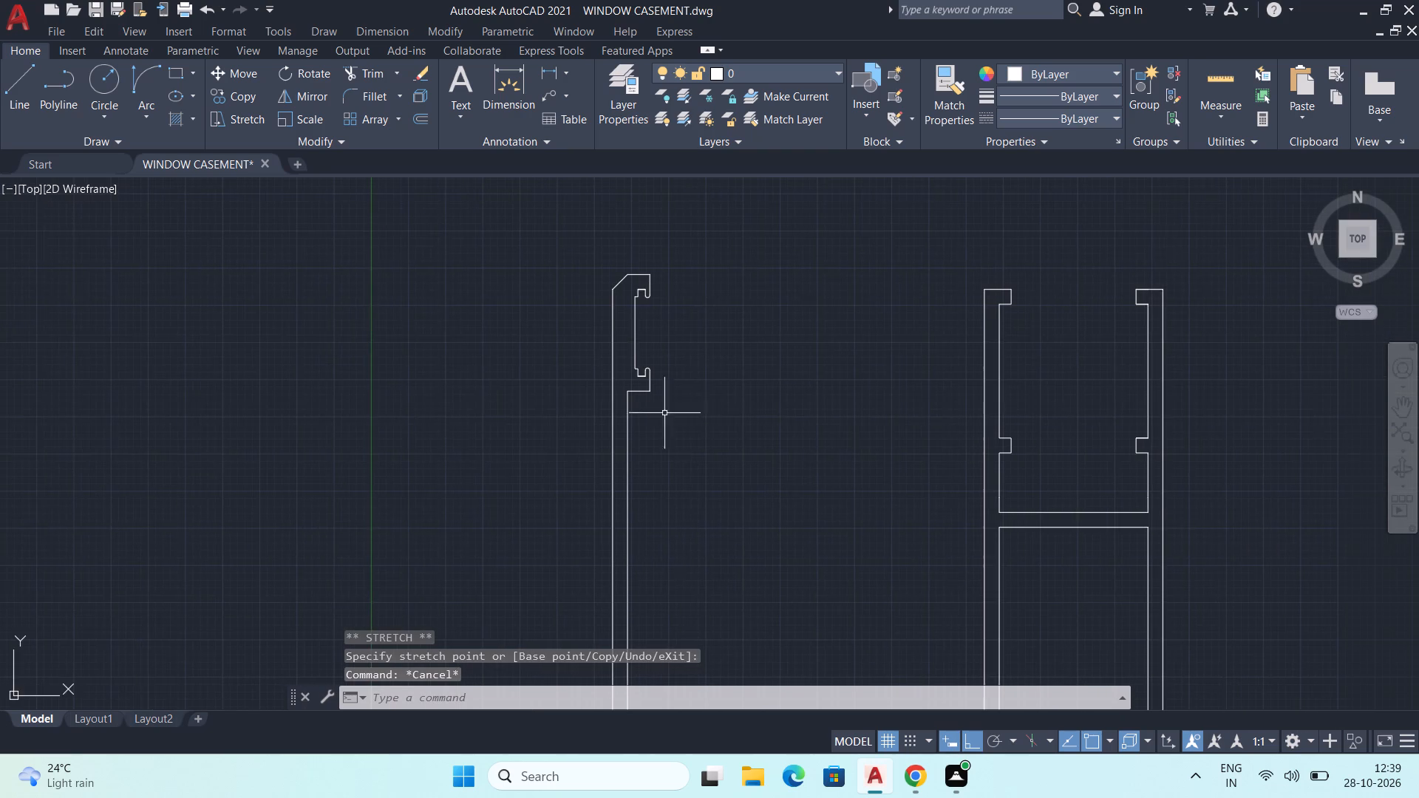
{"action": "middle_click_drag", "start_coordinate": [701, 417], "coordinate": [672, 403]}
{"action": "key", "text": "h"}
{"action": "key", "text": "Return"}
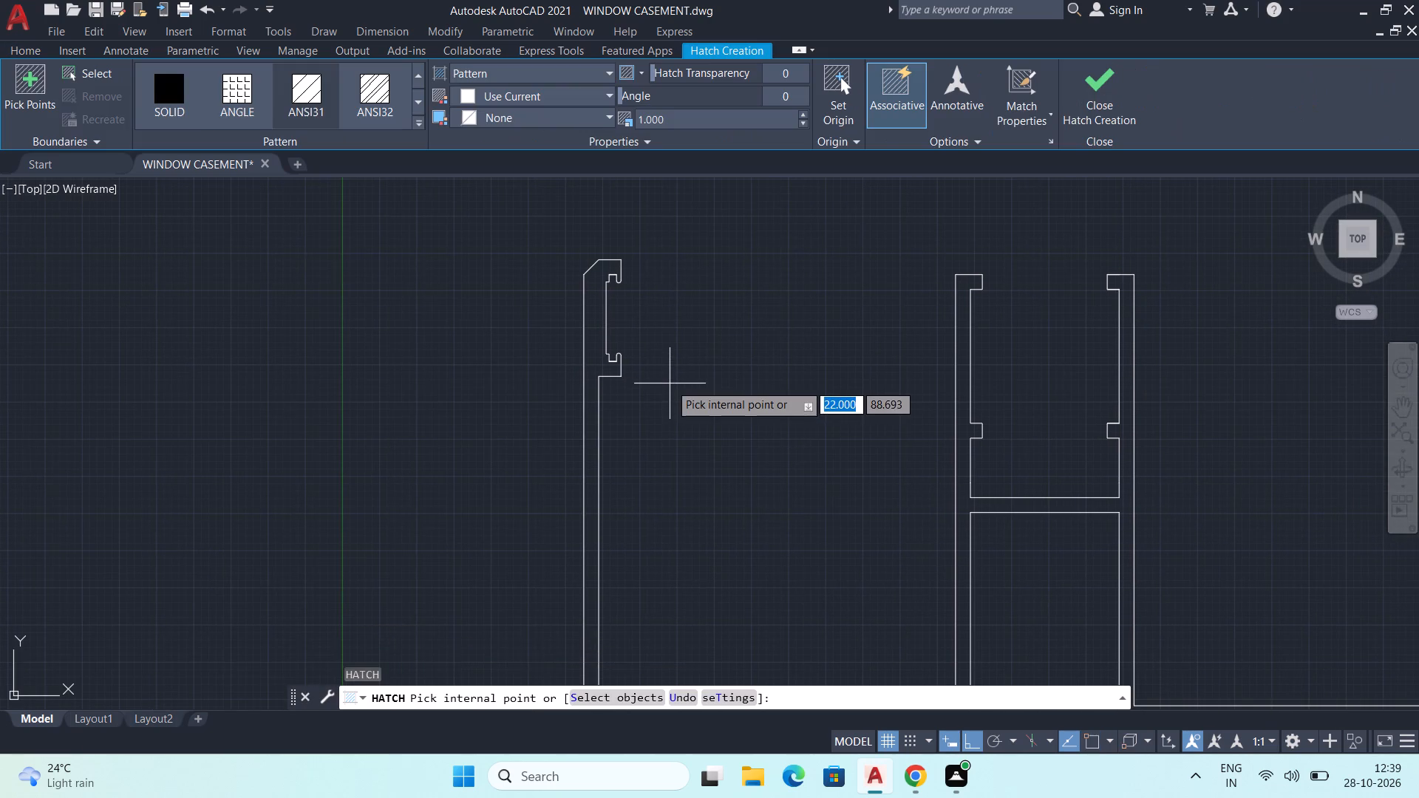
{"action": "scroll", "coordinate": [670, 383], "scroll_direction": "down", "scroll_amount": 2}
{"action": "scroll", "coordinate": [612, 346], "scroll_direction": "up", "scroll_amount": 2}
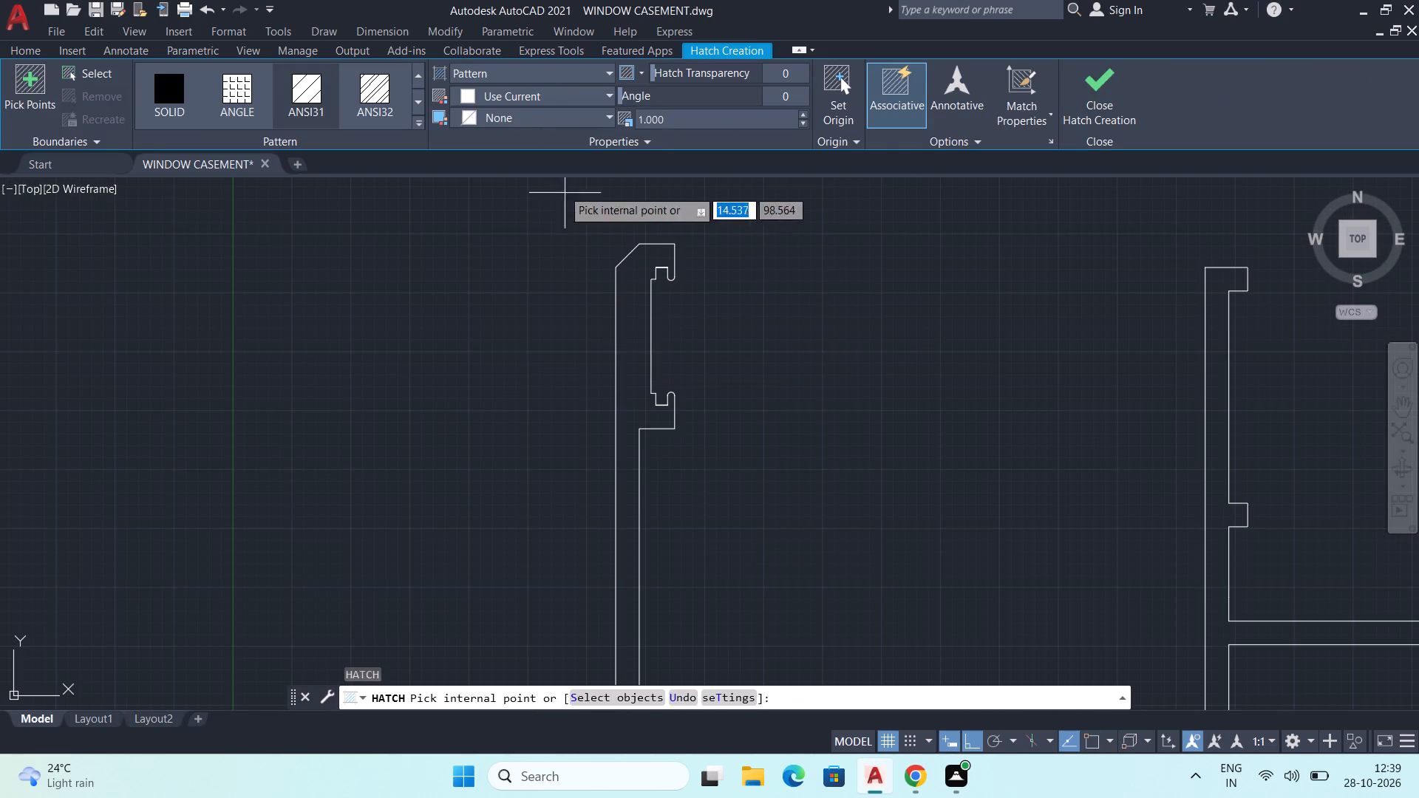
{"action": "left_click", "coordinate": [564, 92]}
{"action": "left_click", "coordinate": [611, 304]}
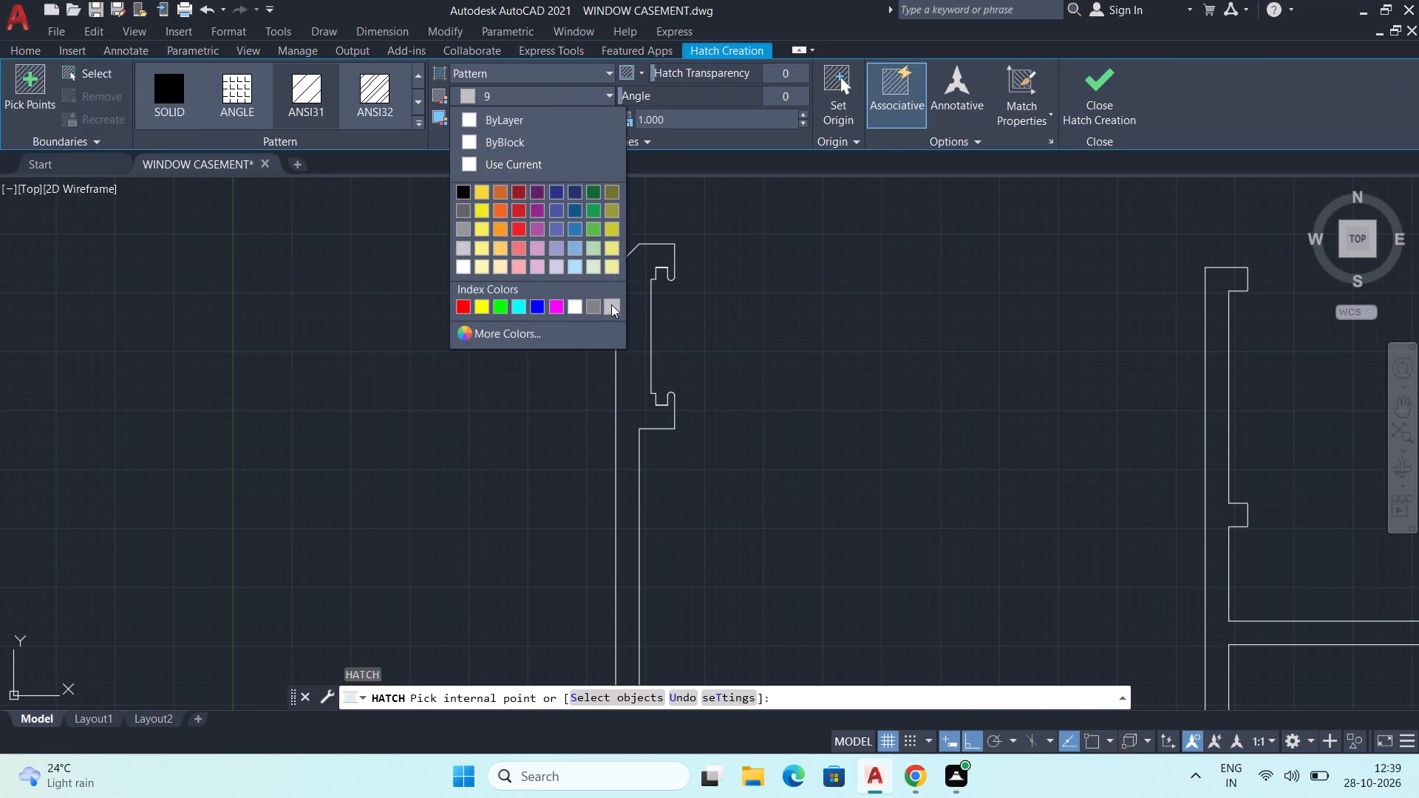
{"action": "left_click", "coordinate": [164, 95]}
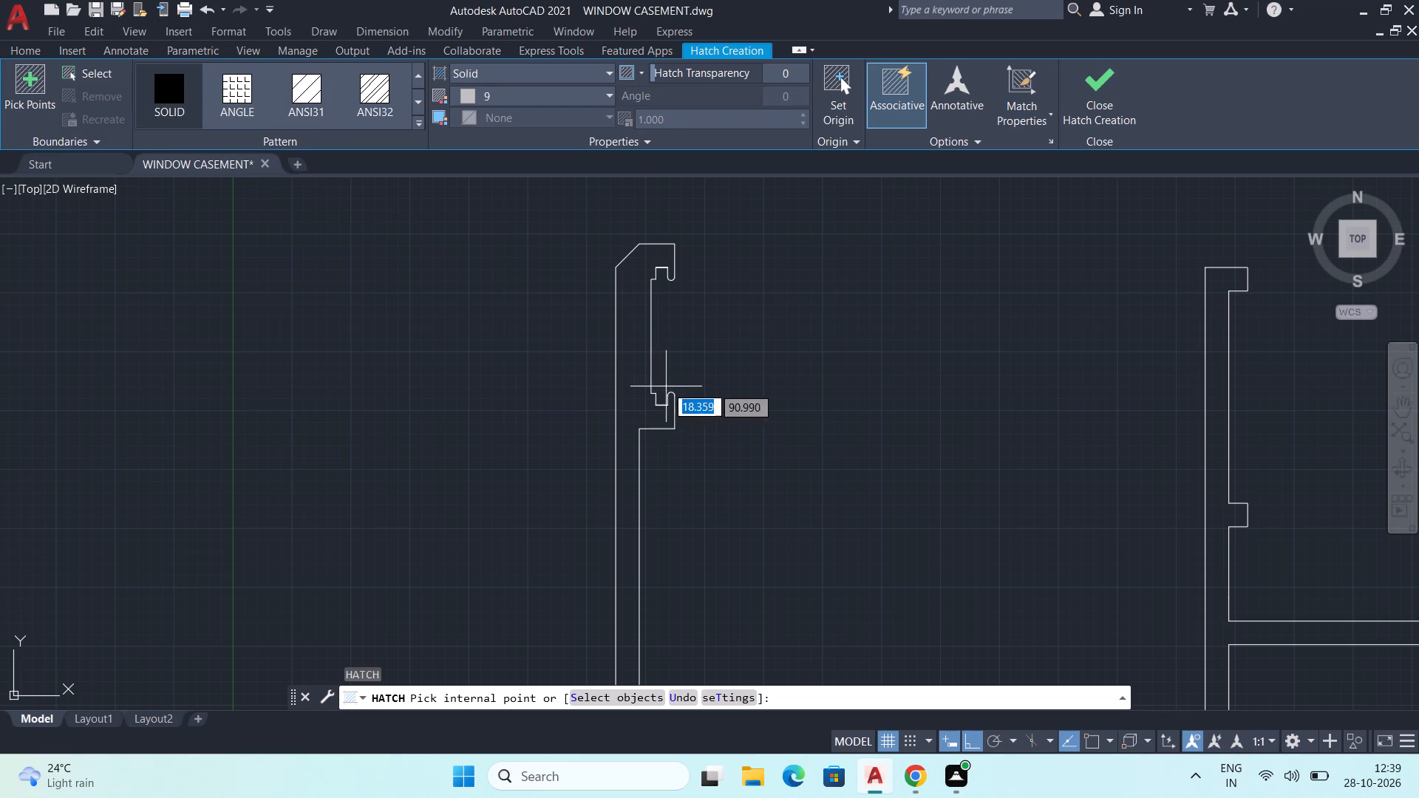
{"action": "left_click", "coordinate": [638, 384]}
{"action": "scroll", "coordinate": [638, 384], "scroll_direction": "down", "scroll_amount": 2}
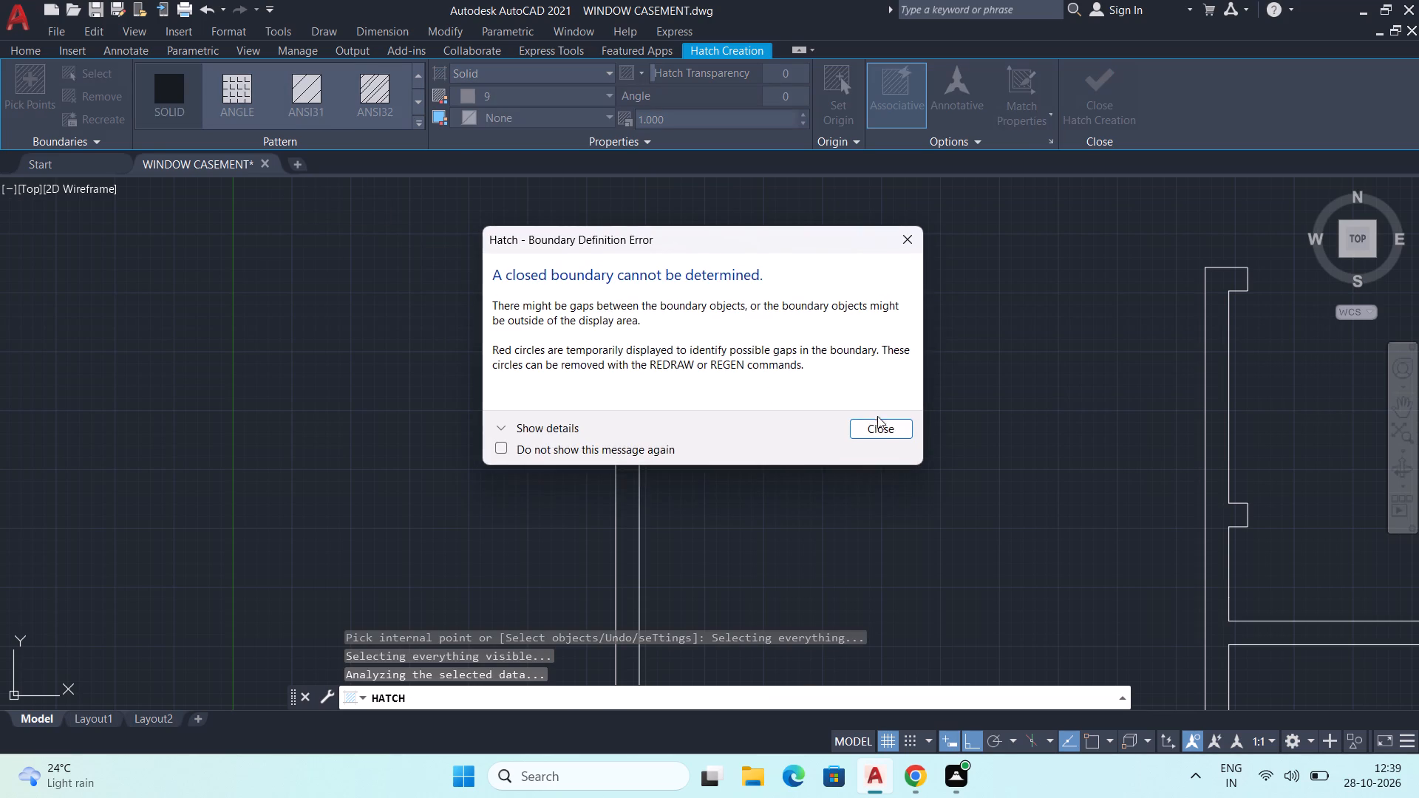
{"action": "left_click", "coordinate": [881, 432]}
{"action": "scroll", "coordinate": [881, 409], "scroll_direction": "down", "scroll_amount": 4}
{"action": "middle_click_drag", "start_coordinate": [896, 449], "coordinate": [705, 383]}
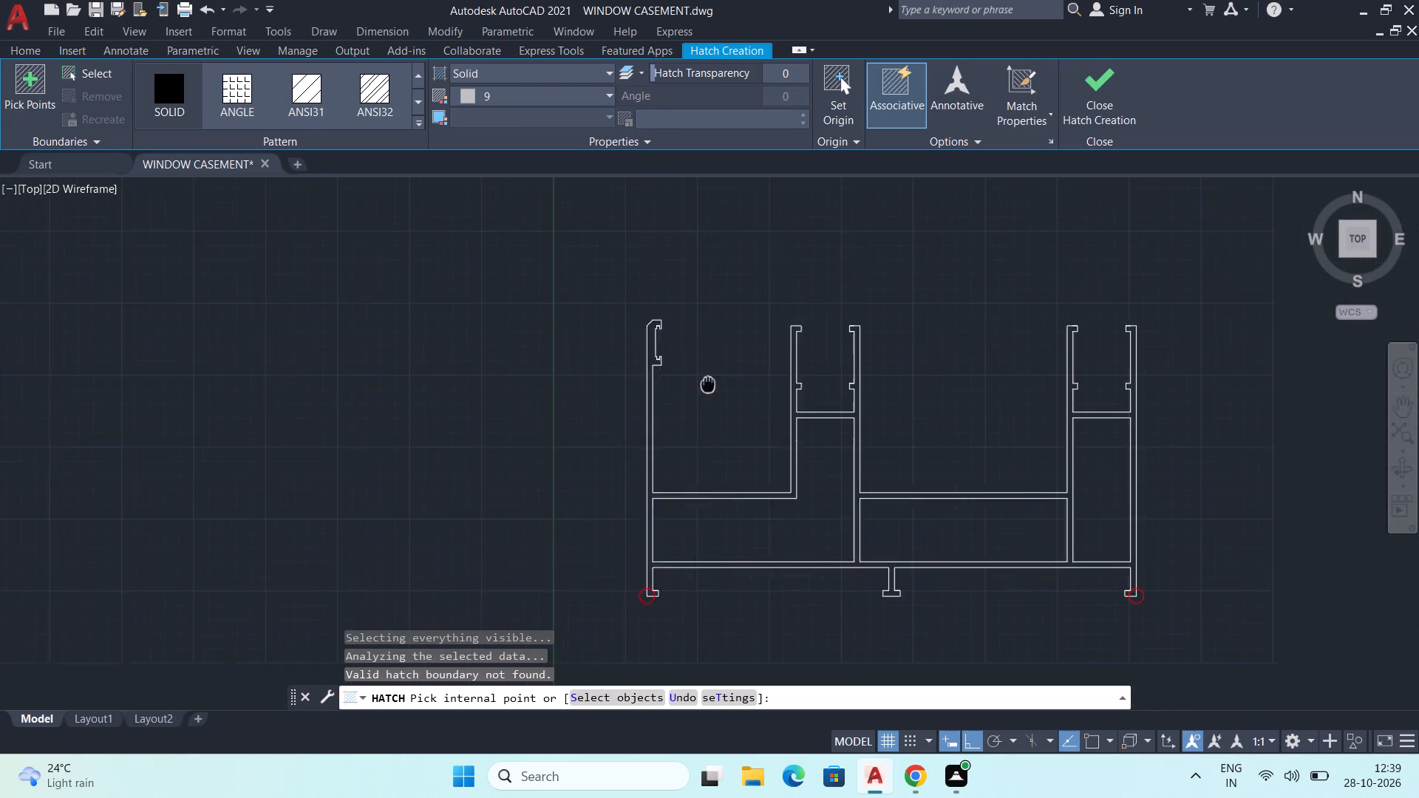
{"action": "middle_click_drag", "start_coordinate": [705, 383], "coordinate": [700, 382]}
{"action": "scroll", "coordinate": [692, 476], "scroll_direction": "up", "scroll_amount": 1}
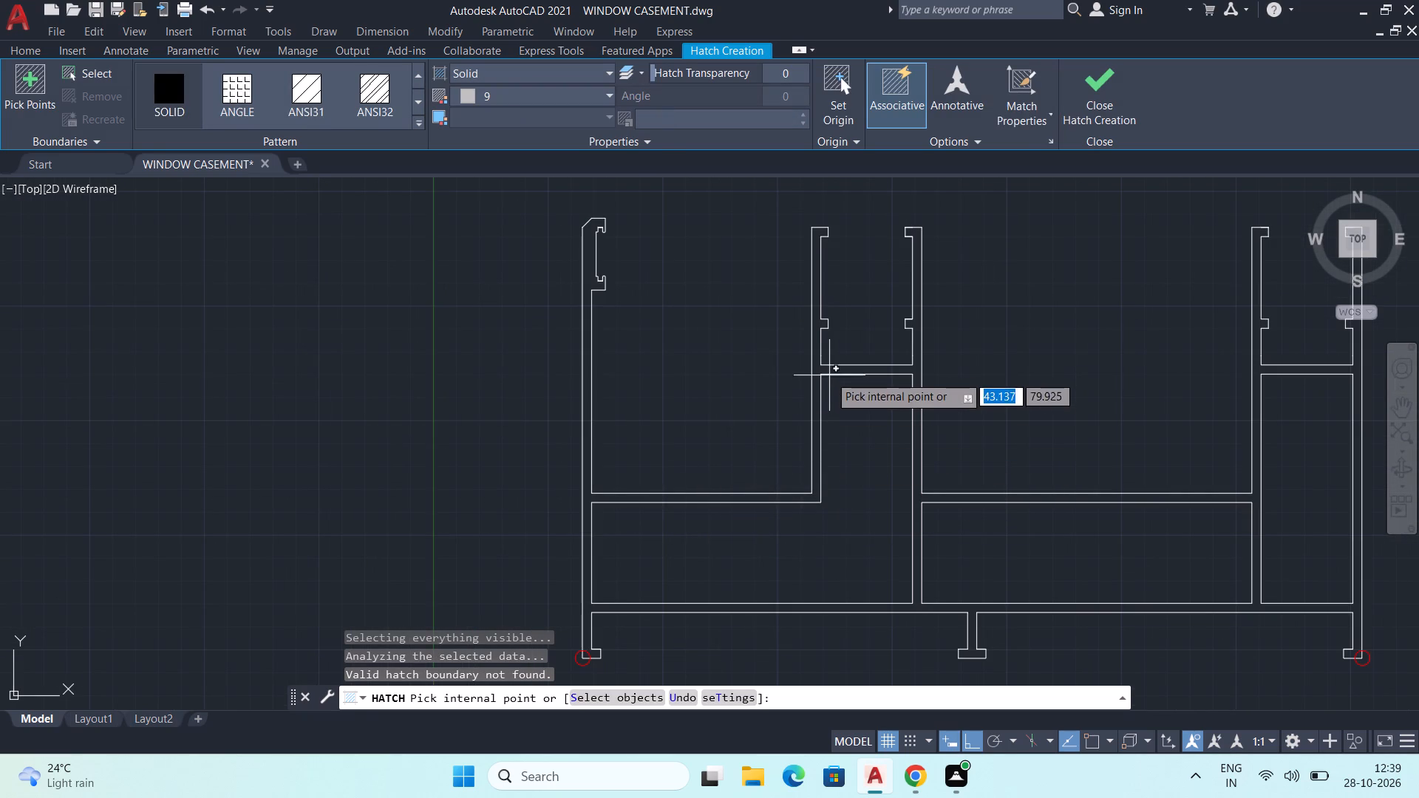
{"action": "left_click", "coordinate": [831, 369]}
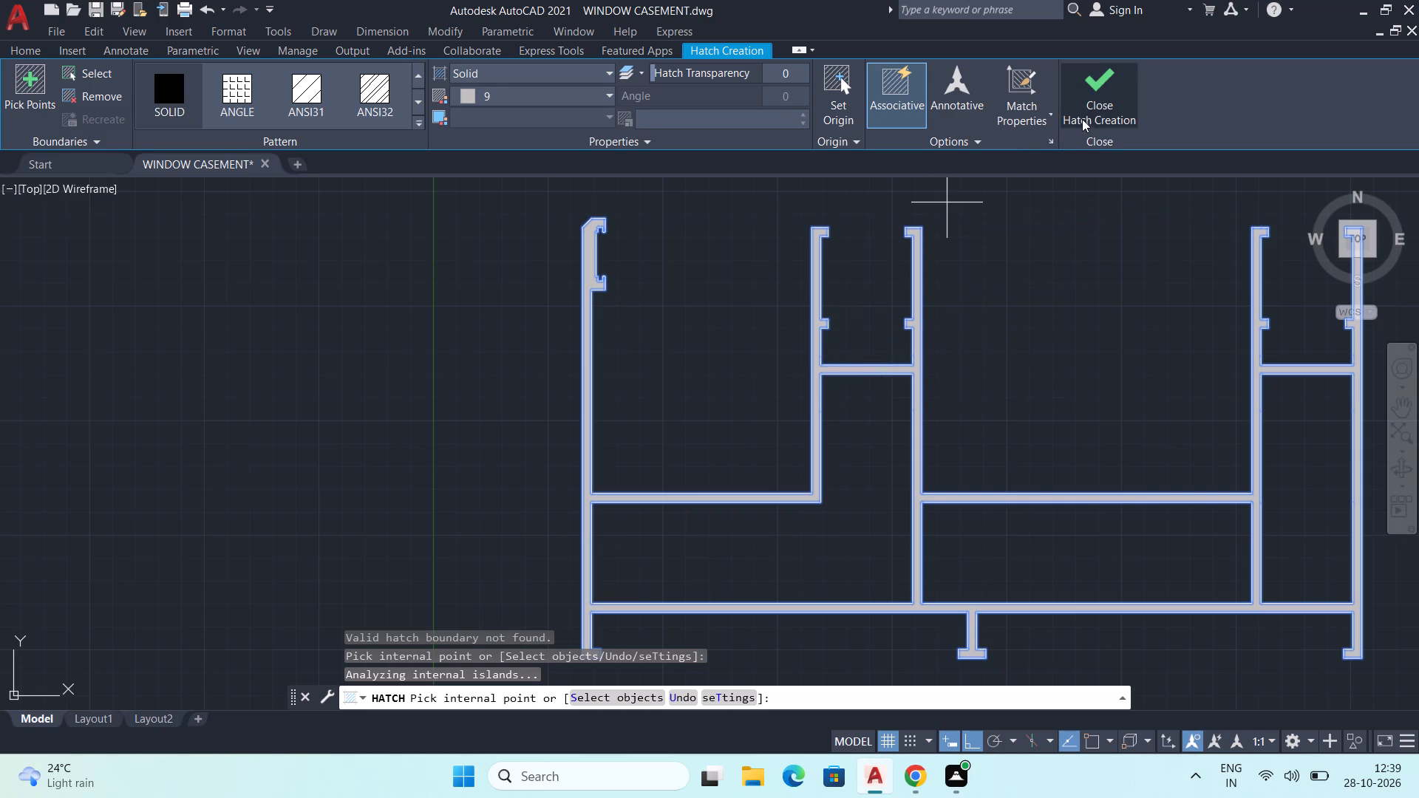
{"action": "left_click", "coordinate": [1092, 115]}
Examine the whole solid-hatched profile cross-section.
{"action": "scroll", "coordinate": [651, 347], "scroll_direction": "down", "scroll_amount": 1}
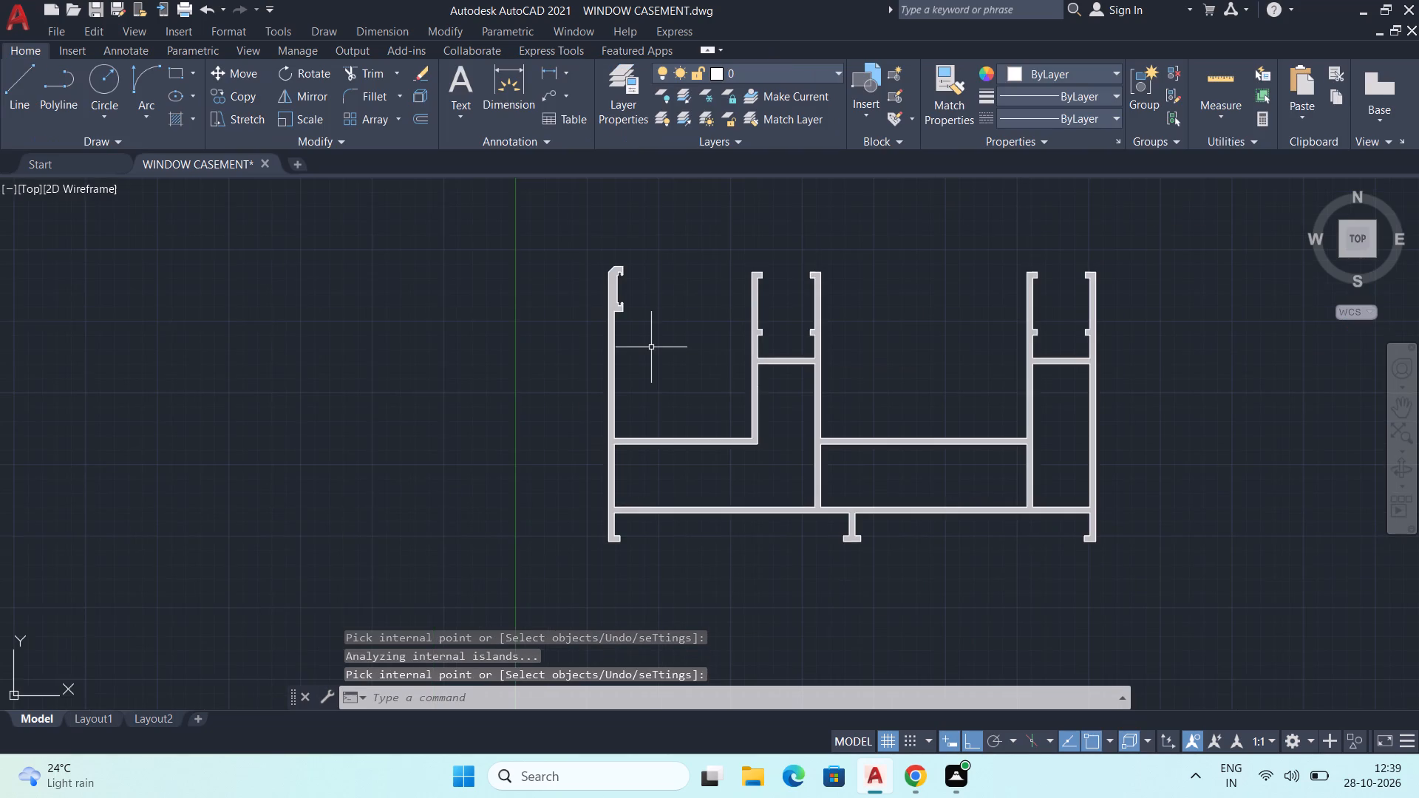
{"action": "middle_click_drag", "start_coordinate": [651, 348], "coordinate": [489, 308]}
{"action": "scroll", "coordinate": [507, 349], "scroll_direction": "down", "scroll_amount": 1}
{"action": "middle_click_drag", "start_coordinate": [508, 350], "coordinate": [510, 351]}
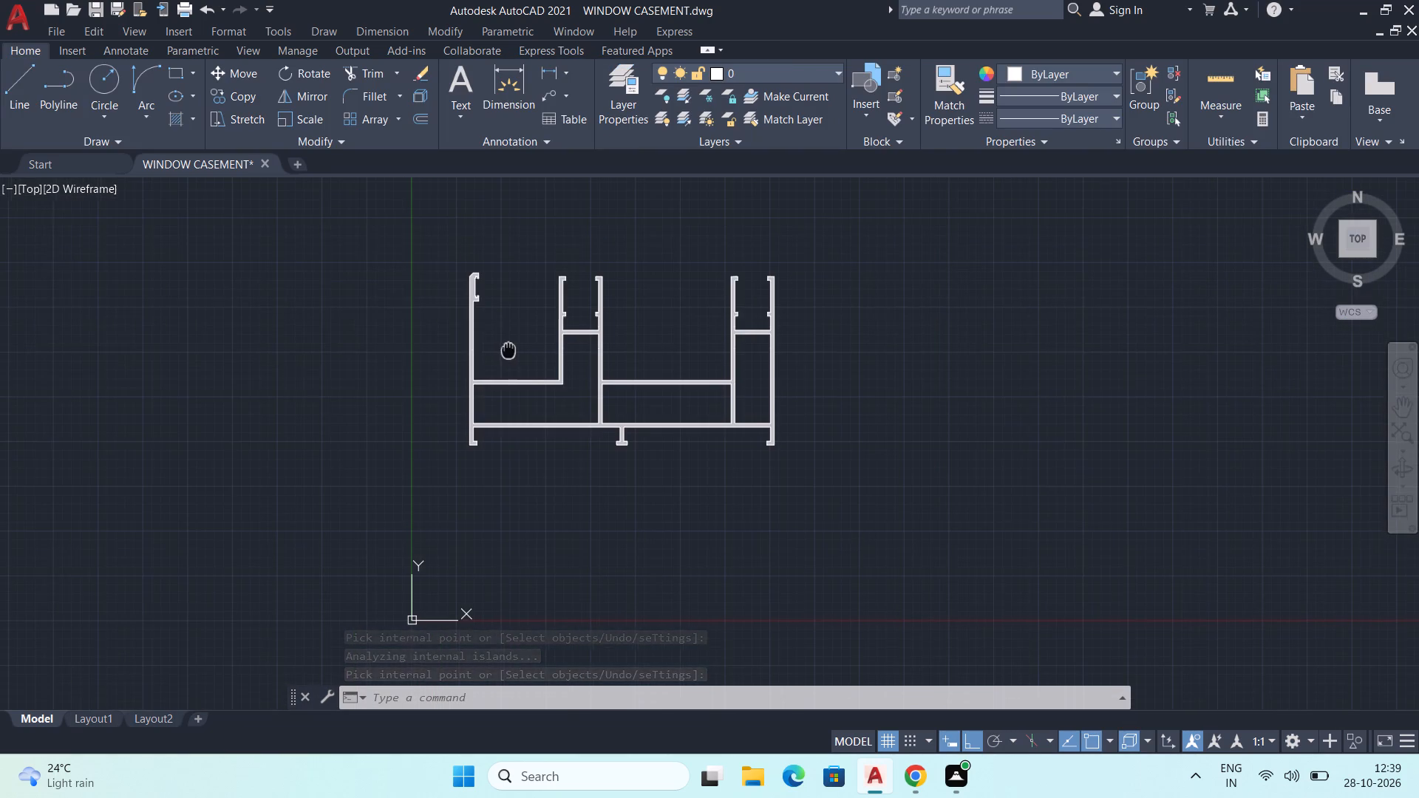
{"action": "middle_click_drag", "start_coordinate": [510, 351], "coordinate": [528, 366]}
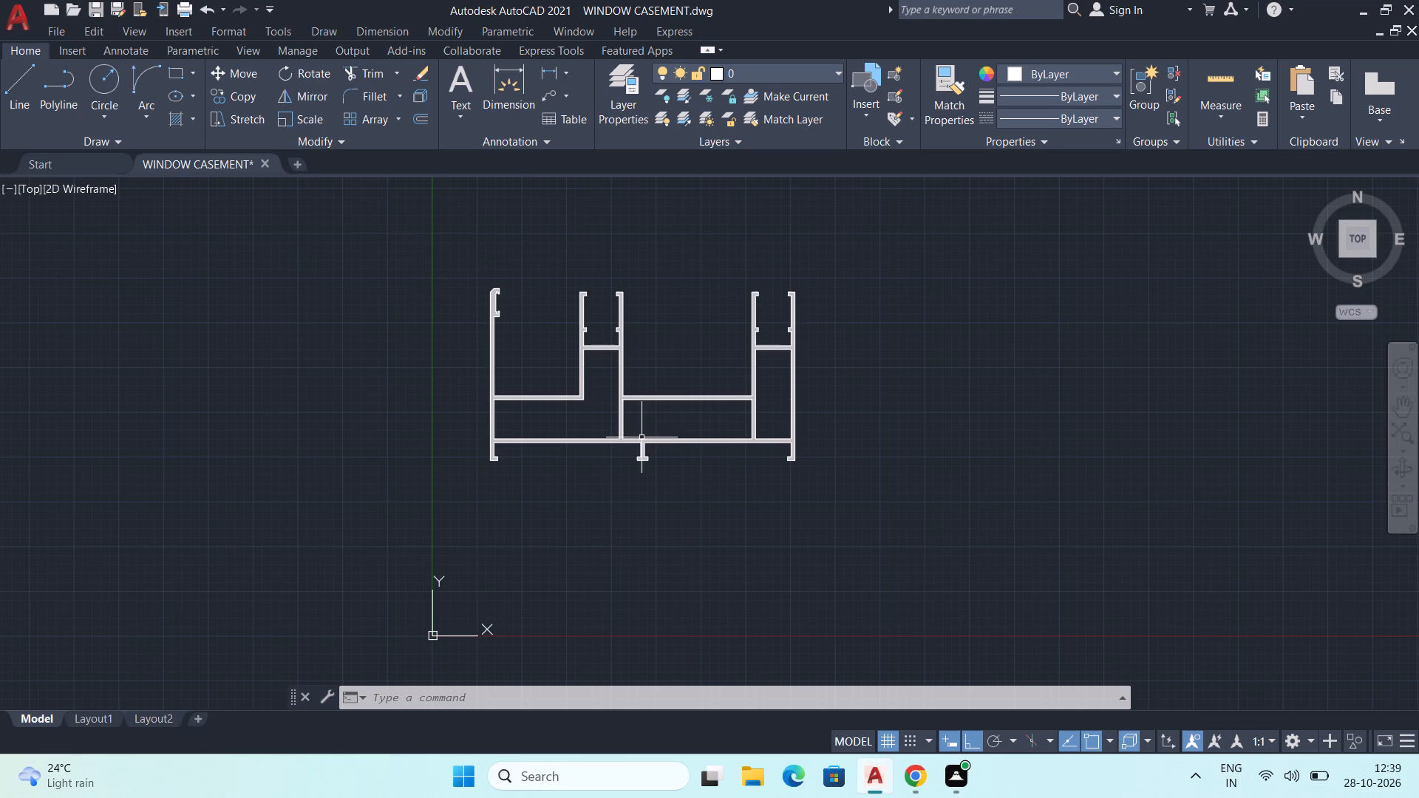
{"action": "scroll", "coordinate": [642, 437], "scroll_direction": "up", "scroll_amount": 2}
{"action": "middle_click_drag", "start_coordinate": [676, 412], "coordinate": [704, 491]}
{"action": "scroll", "coordinate": [704, 488], "scroll_direction": "down", "scroll_amount": 1}
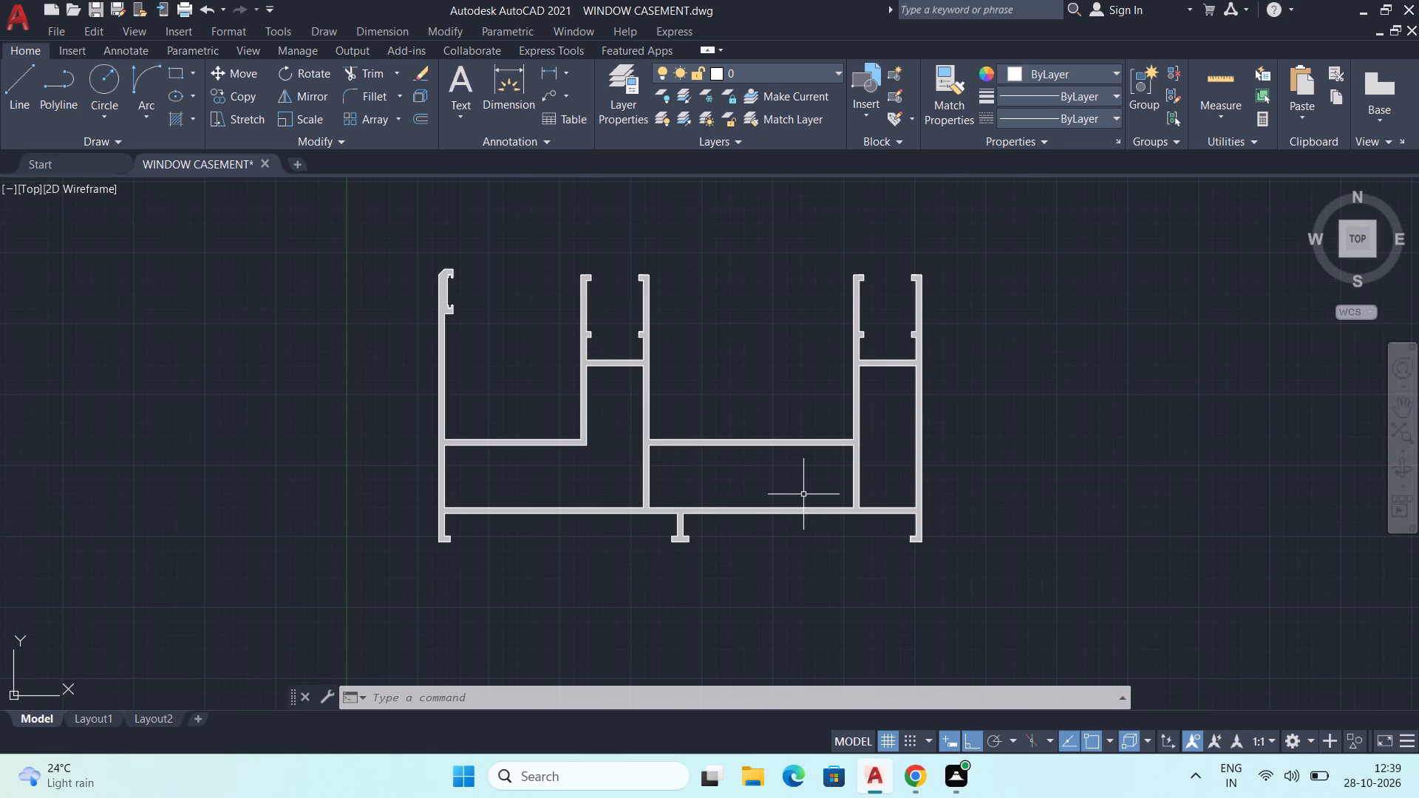
{"action": "middle_click_drag", "start_coordinate": [803, 494], "coordinate": [796, 536]}
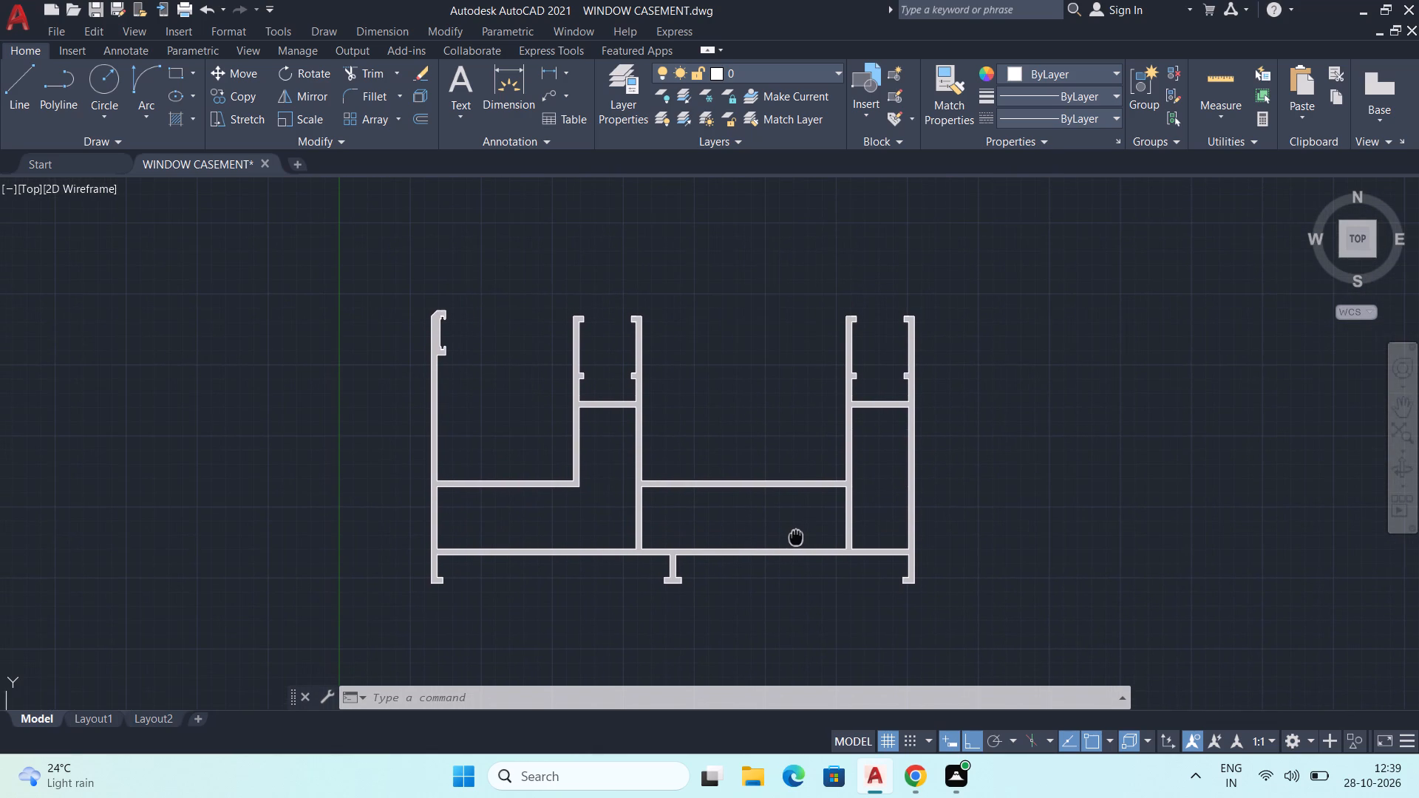
{"action": "middle_click_drag", "start_coordinate": [796, 536], "coordinate": [789, 528]}
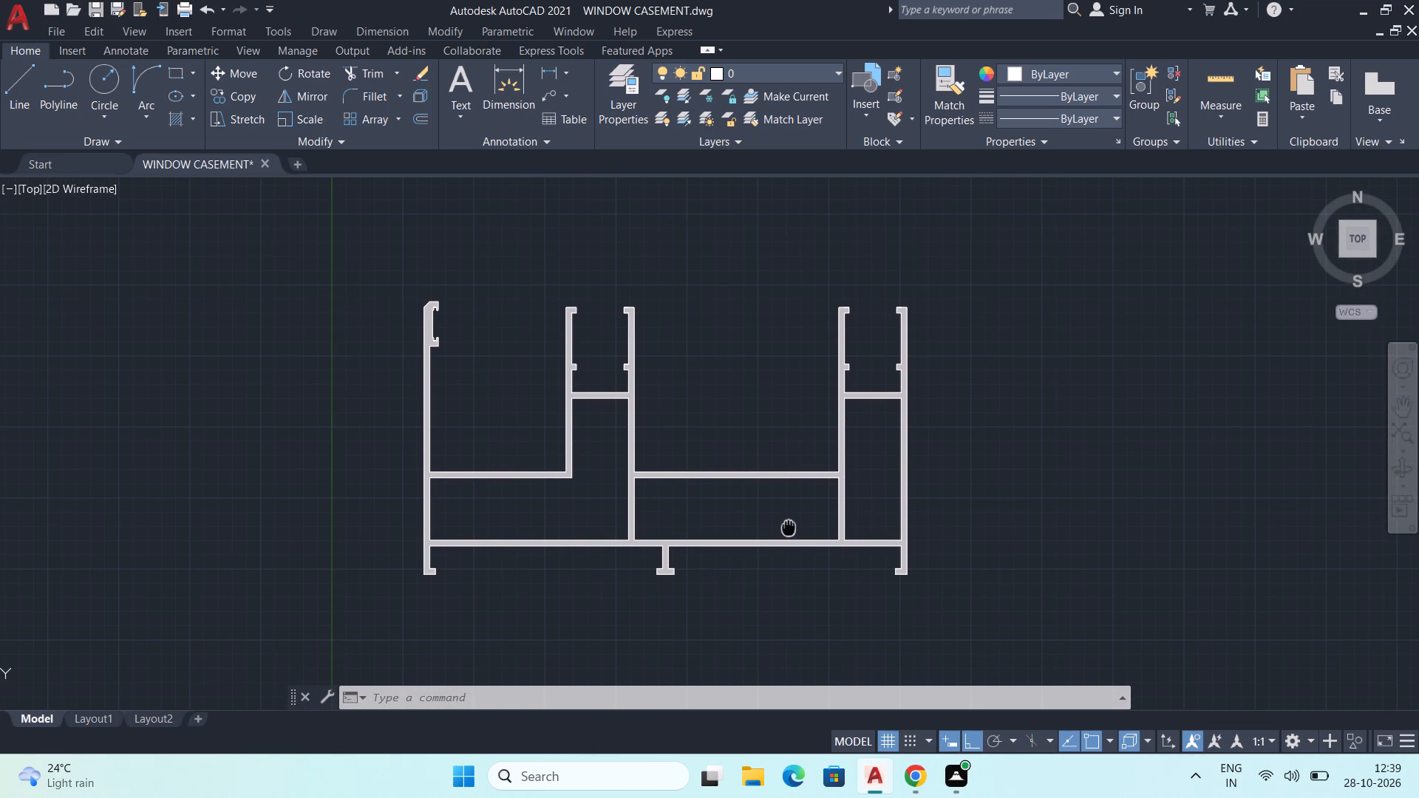
{"action": "middle_click_drag", "start_coordinate": [789, 528], "coordinate": [789, 532]}
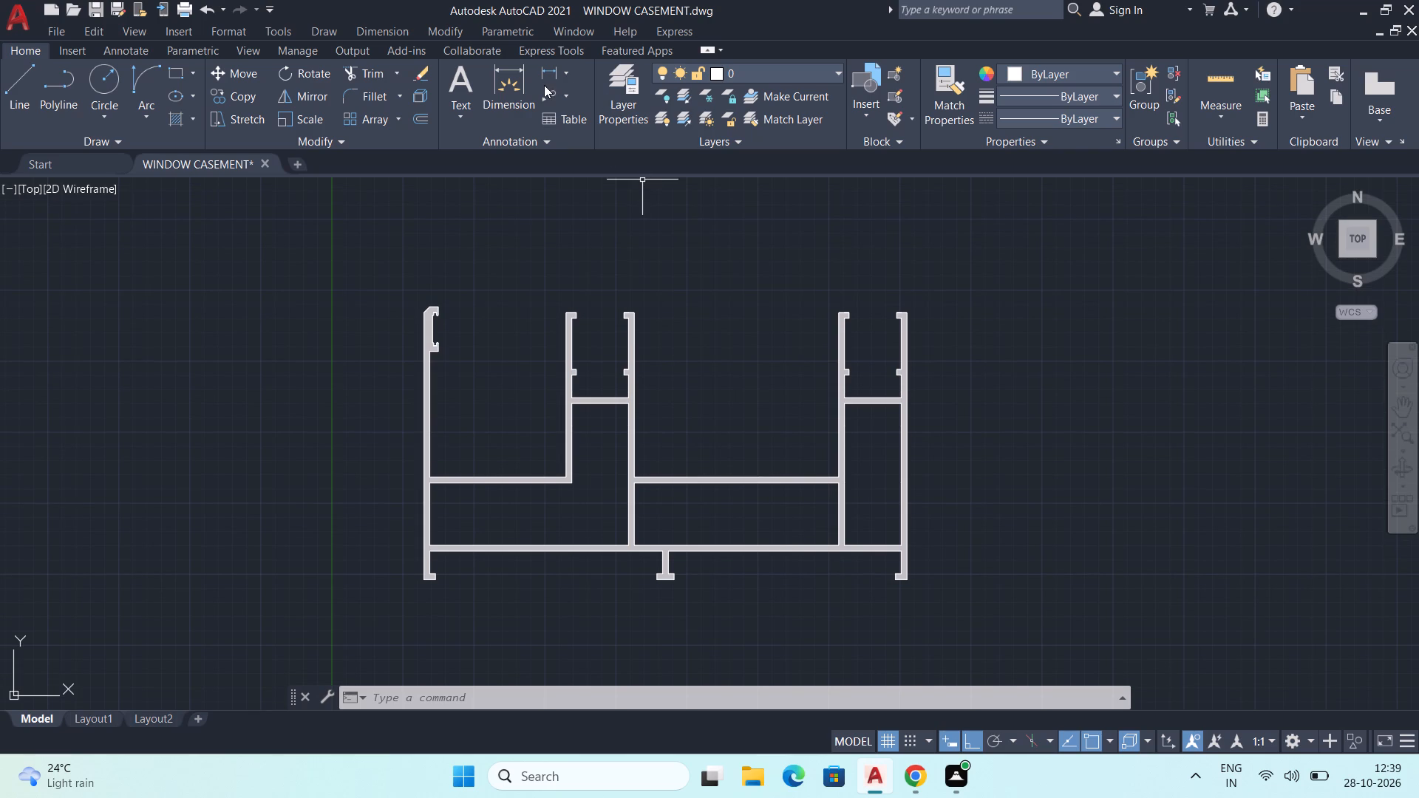
Add a vertical linear dimension for the profile's overall height, from the chamfer's top to the foot's base, just left of the outer left wall.
{"action": "left_click", "coordinate": [551, 75]}
{"action": "middle_click_drag", "start_coordinate": [455, 287], "coordinate": [632, 335]}
{"action": "scroll", "coordinate": [584, 453], "scroll_direction": "up", "scroll_amount": 1}
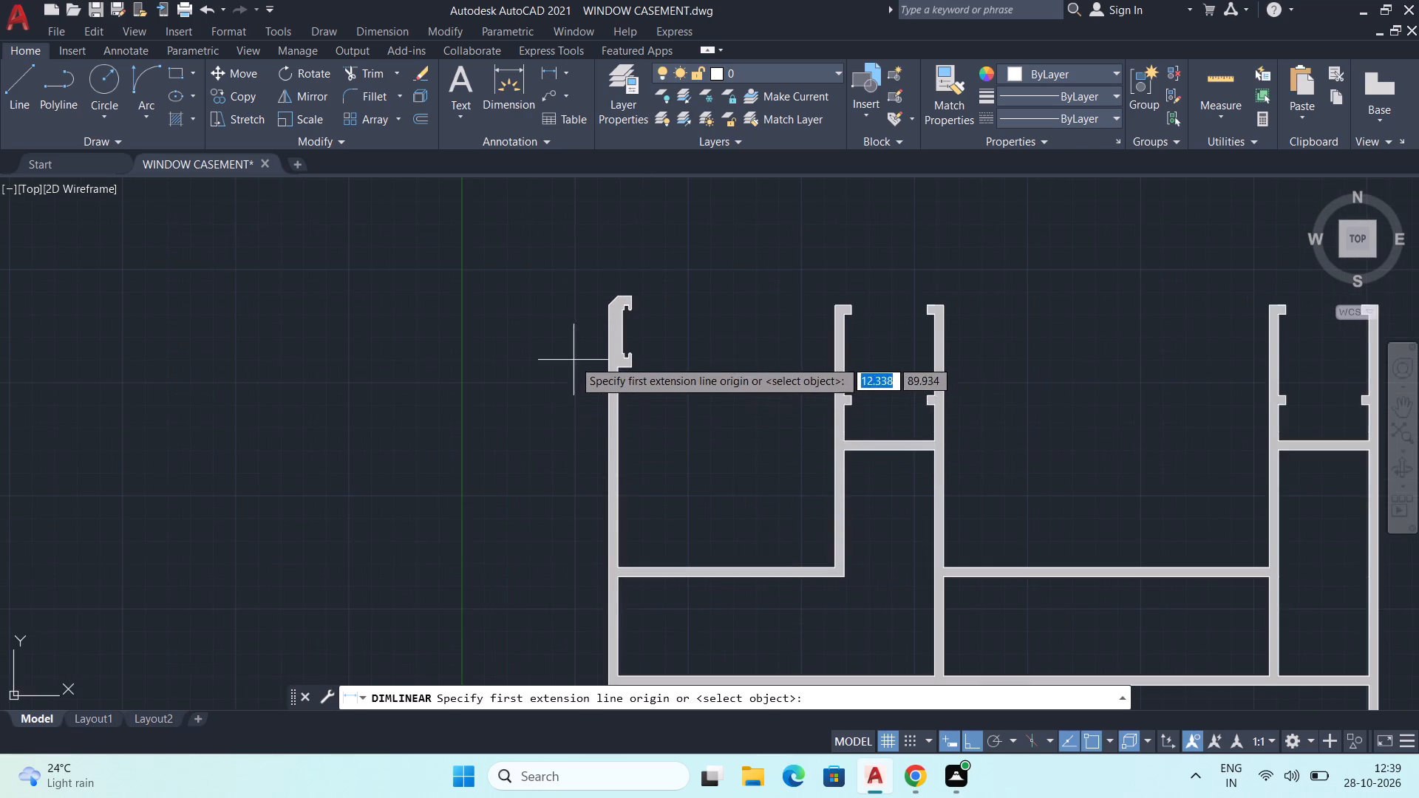
{"action": "middle_click_drag", "start_coordinate": [574, 360], "coordinate": [587, 505]}
{"action": "scroll", "coordinate": [610, 481], "scroll_direction": "up", "scroll_amount": 2}
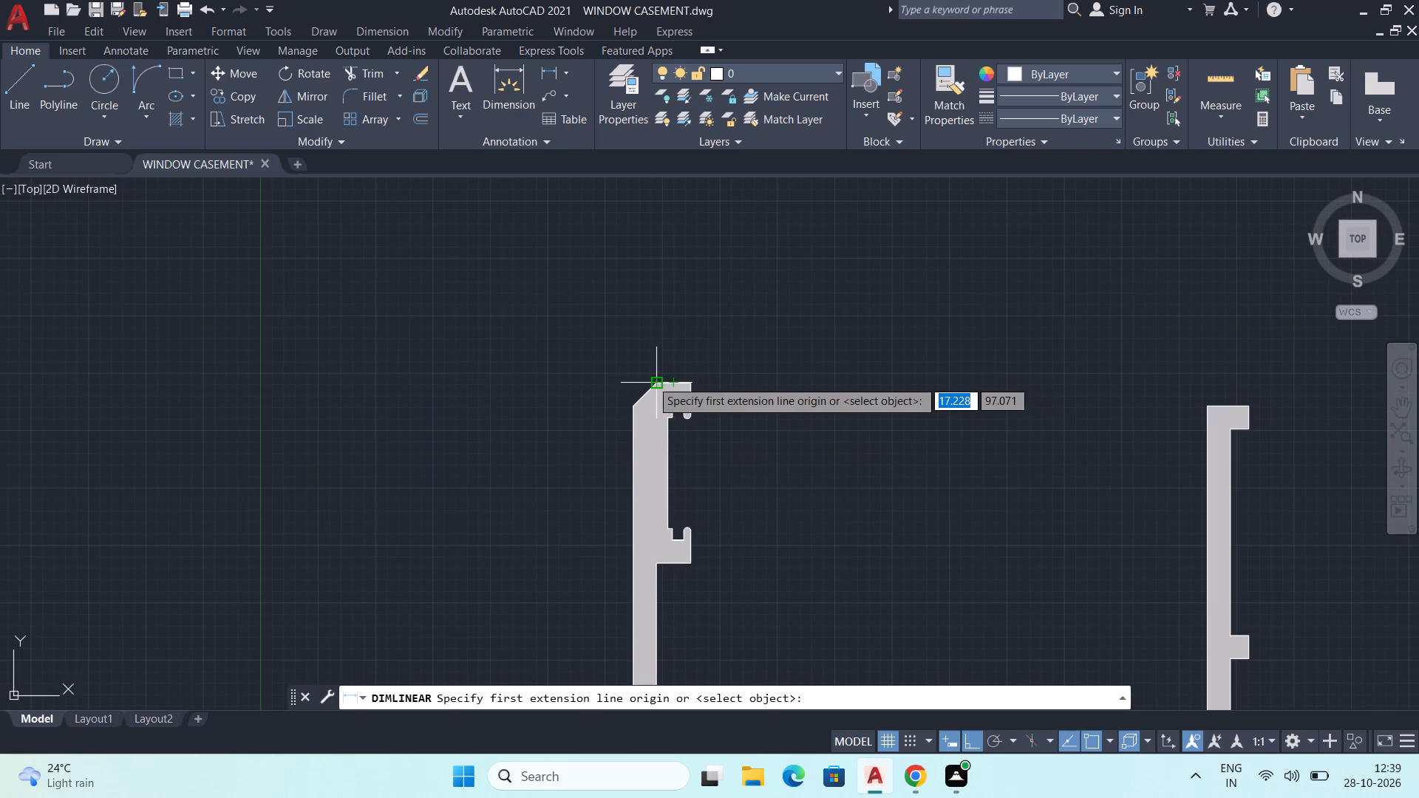
{"action": "left_click", "coordinate": [651, 380]}
{"action": "middle_click_drag", "start_coordinate": [672, 585], "coordinate": [675, 373]}
{"action": "scroll", "coordinate": [671, 349], "scroll_direction": "down", "scroll_amount": 2}
{"action": "middle_click_drag", "start_coordinate": [665, 494], "coordinate": [683, 373]}
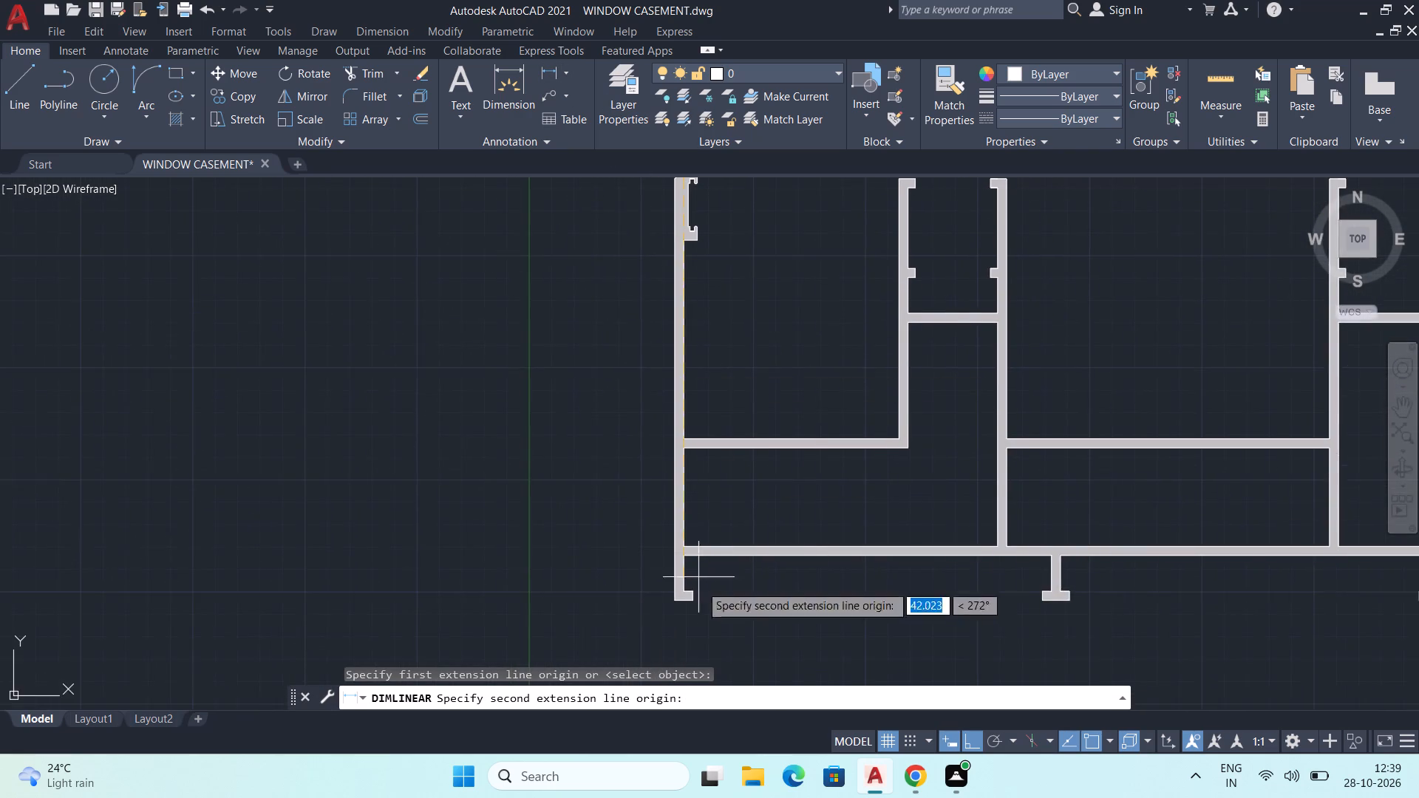
{"action": "middle_click_drag", "start_coordinate": [700, 587], "coordinate": [715, 520]}
{"action": "middle_click_drag", "start_coordinate": [715, 507], "coordinate": [724, 576]}
{"action": "scroll", "coordinate": [715, 580], "scroll_direction": "up", "scroll_amount": 1}
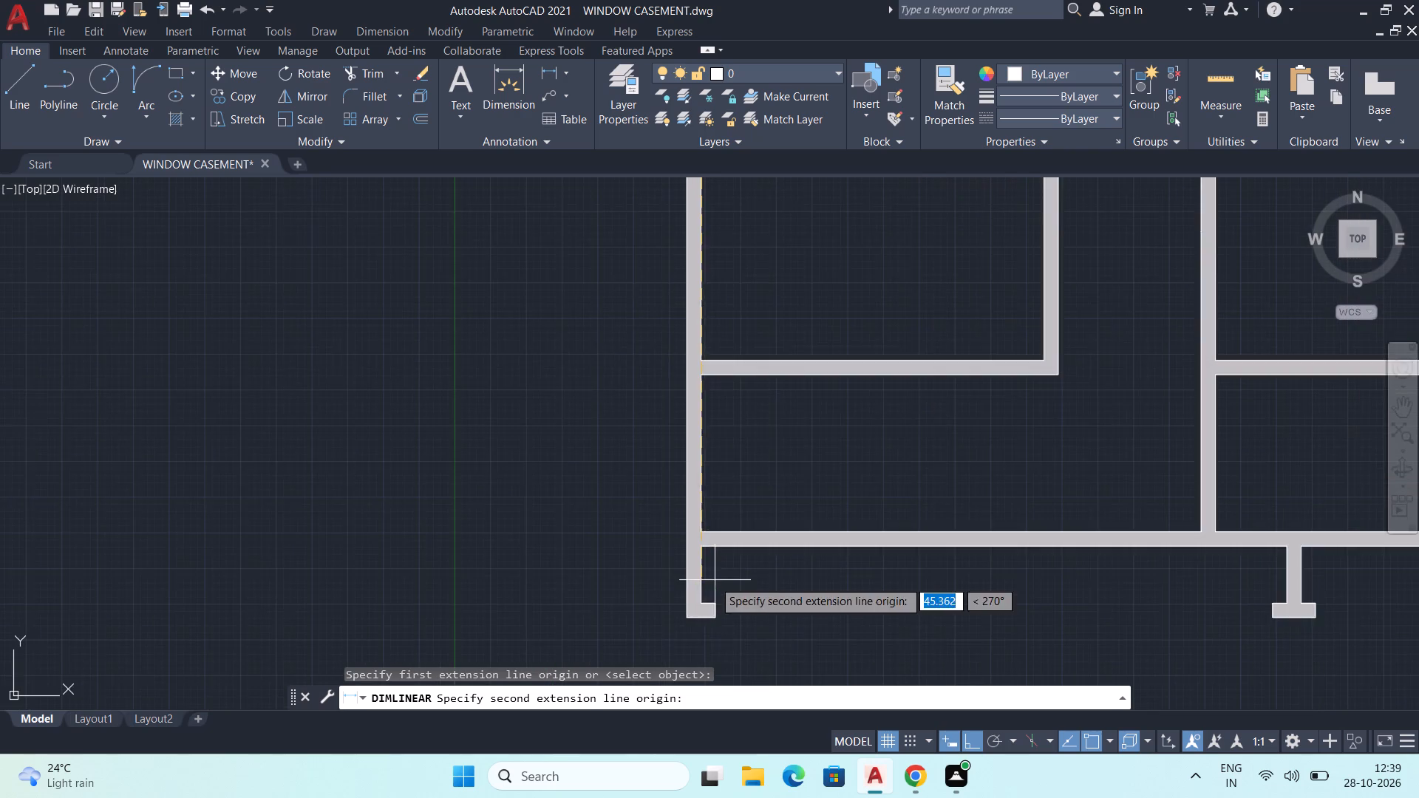
{"action": "scroll", "coordinate": [665, 617], "scroll_direction": "up", "scroll_amount": 3}
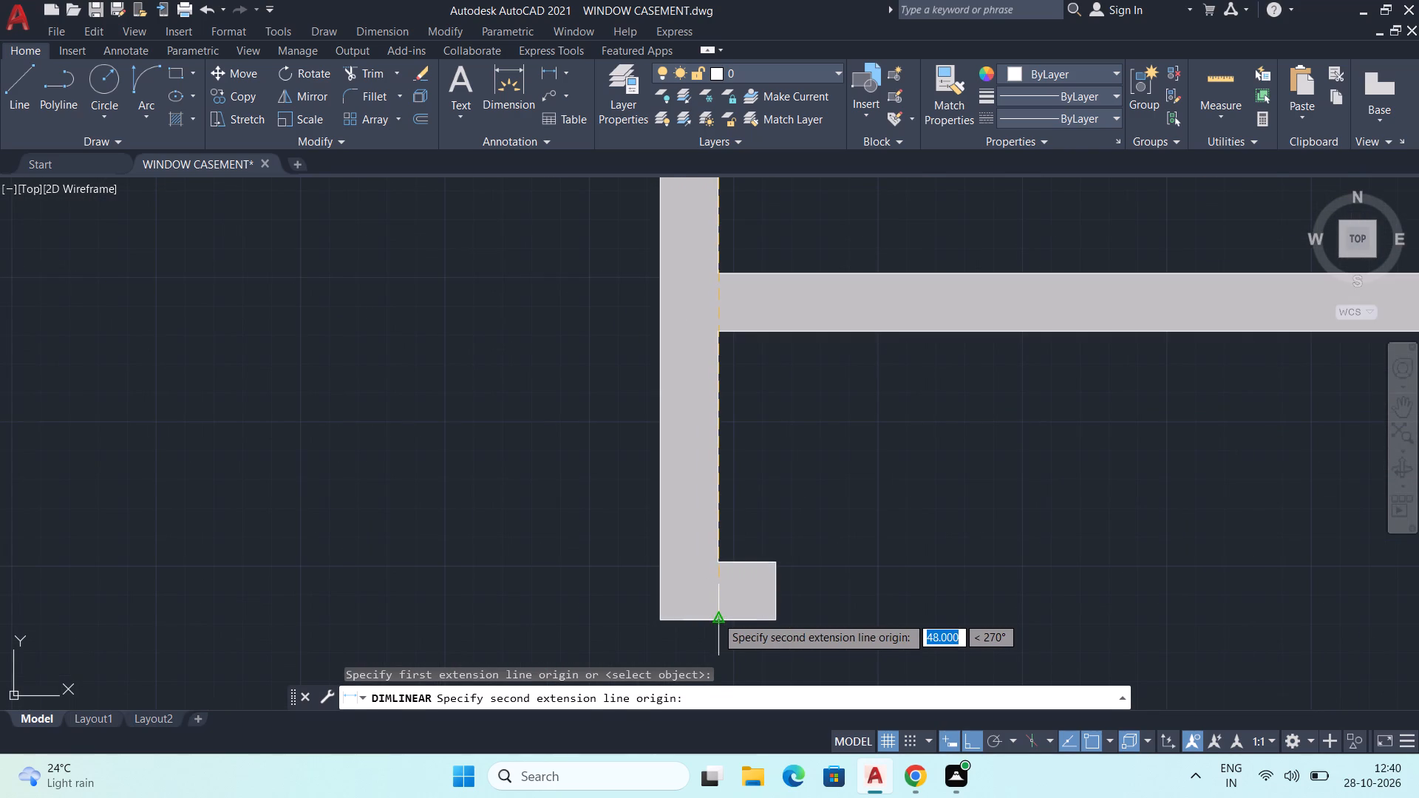
{"action": "scroll", "coordinate": [716, 616], "scroll_direction": "down", "scroll_amount": 4}
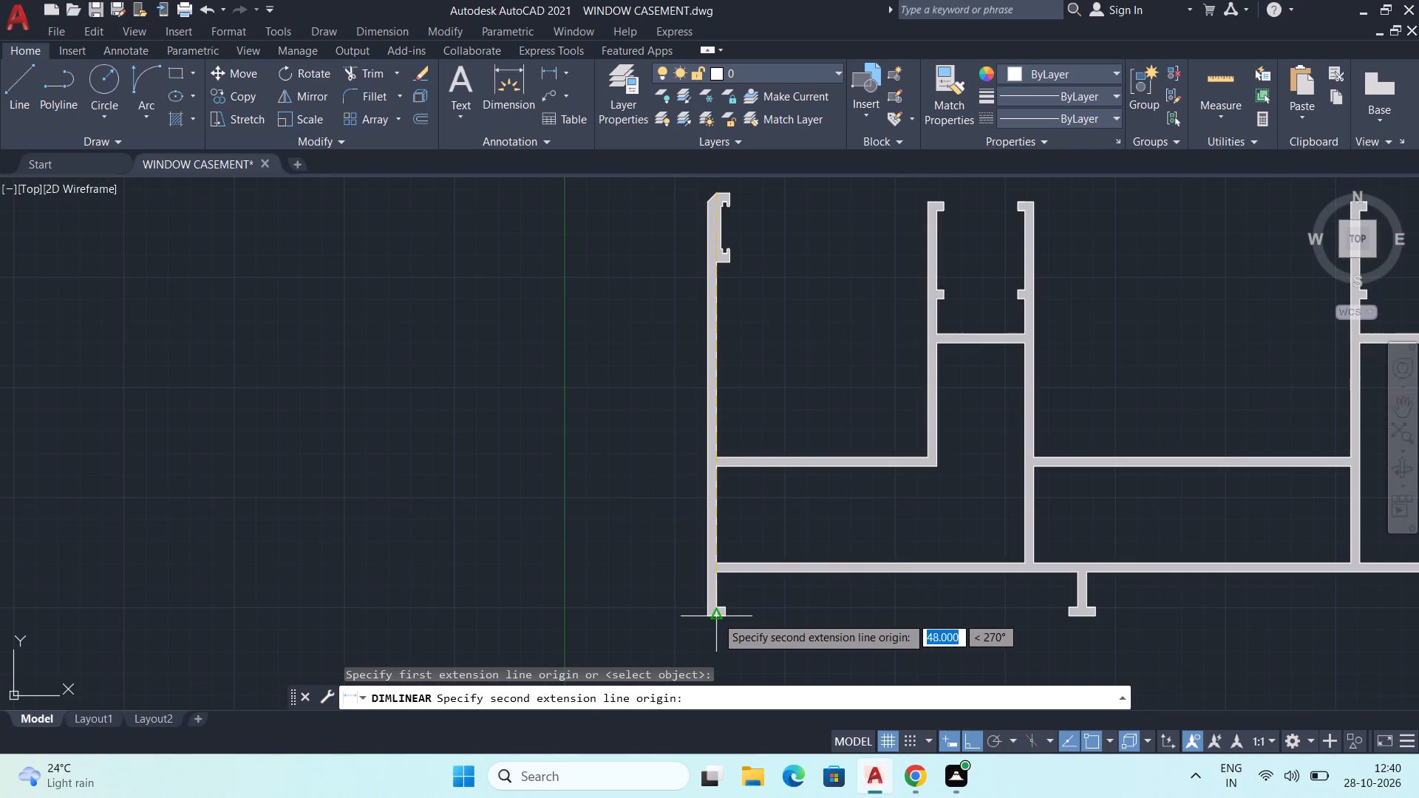
{"action": "scroll", "coordinate": [720, 614], "scroll_direction": "up", "scroll_amount": 3}
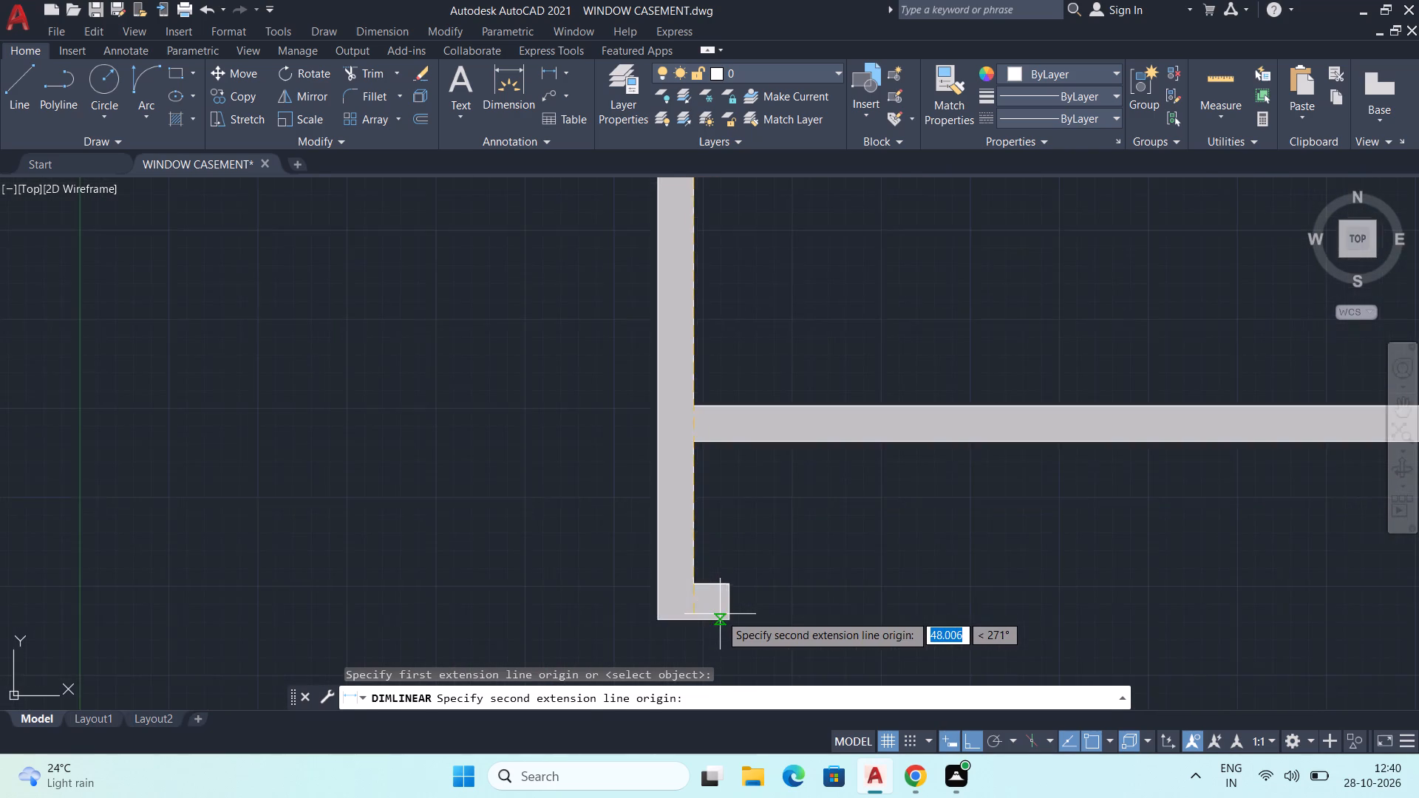
{"action": "scroll", "coordinate": [720, 614], "scroll_direction": "up", "scroll_amount": 2}
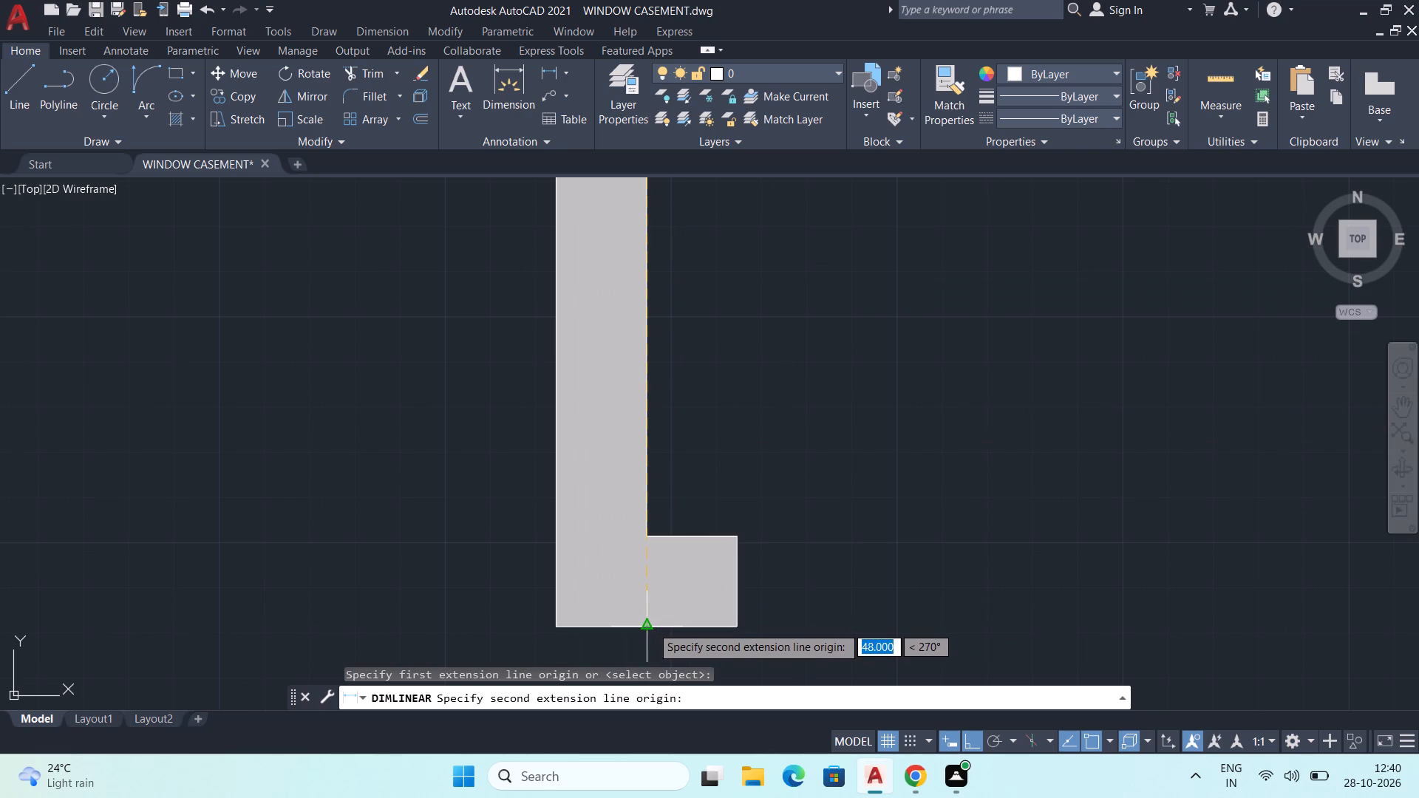
{"action": "left_click", "coordinate": [651, 626]}
{"action": "scroll", "coordinate": [618, 624], "scroll_direction": "down", "scroll_amount": 4}
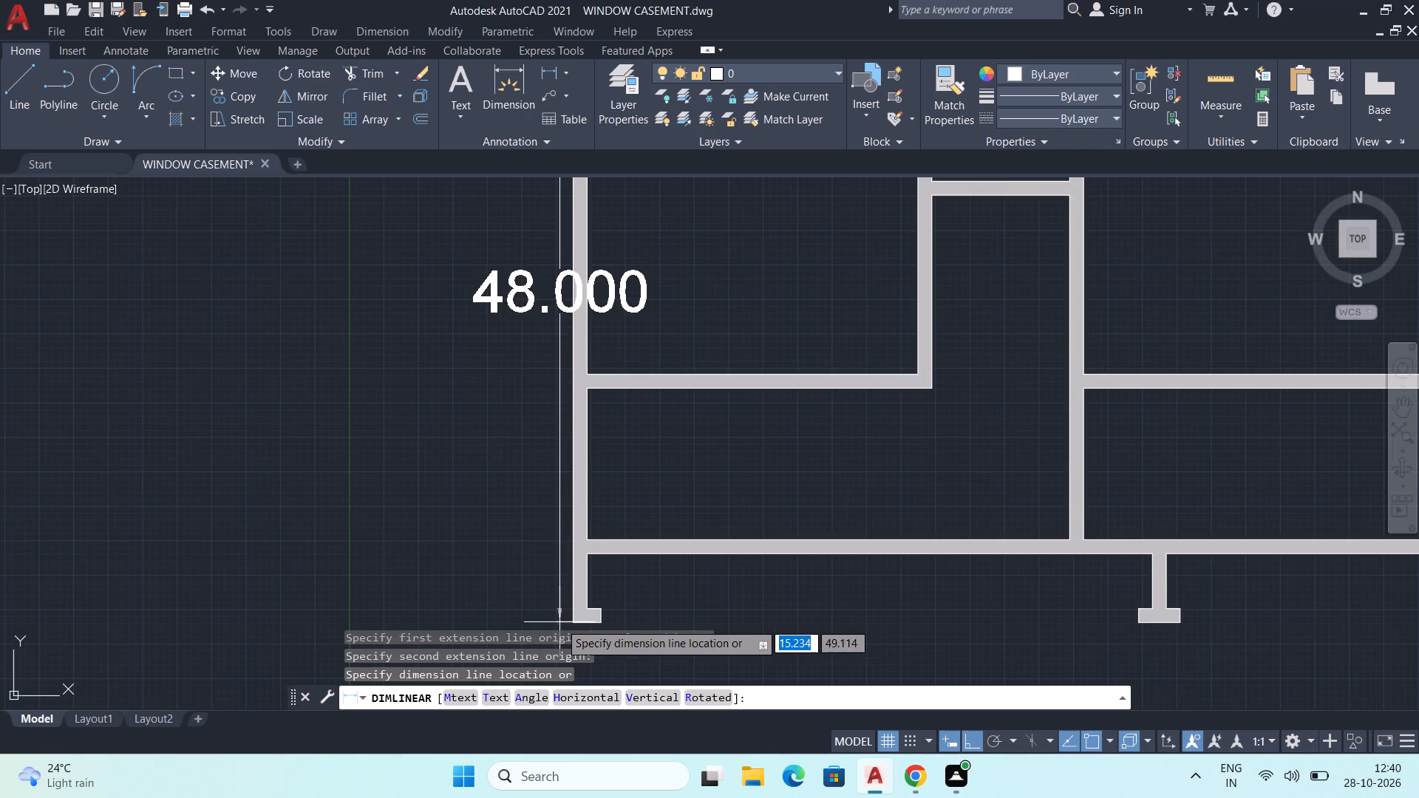
{"action": "middle_click_drag", "start_coordinate": [559, 622], "coordinate": [599, 608]}
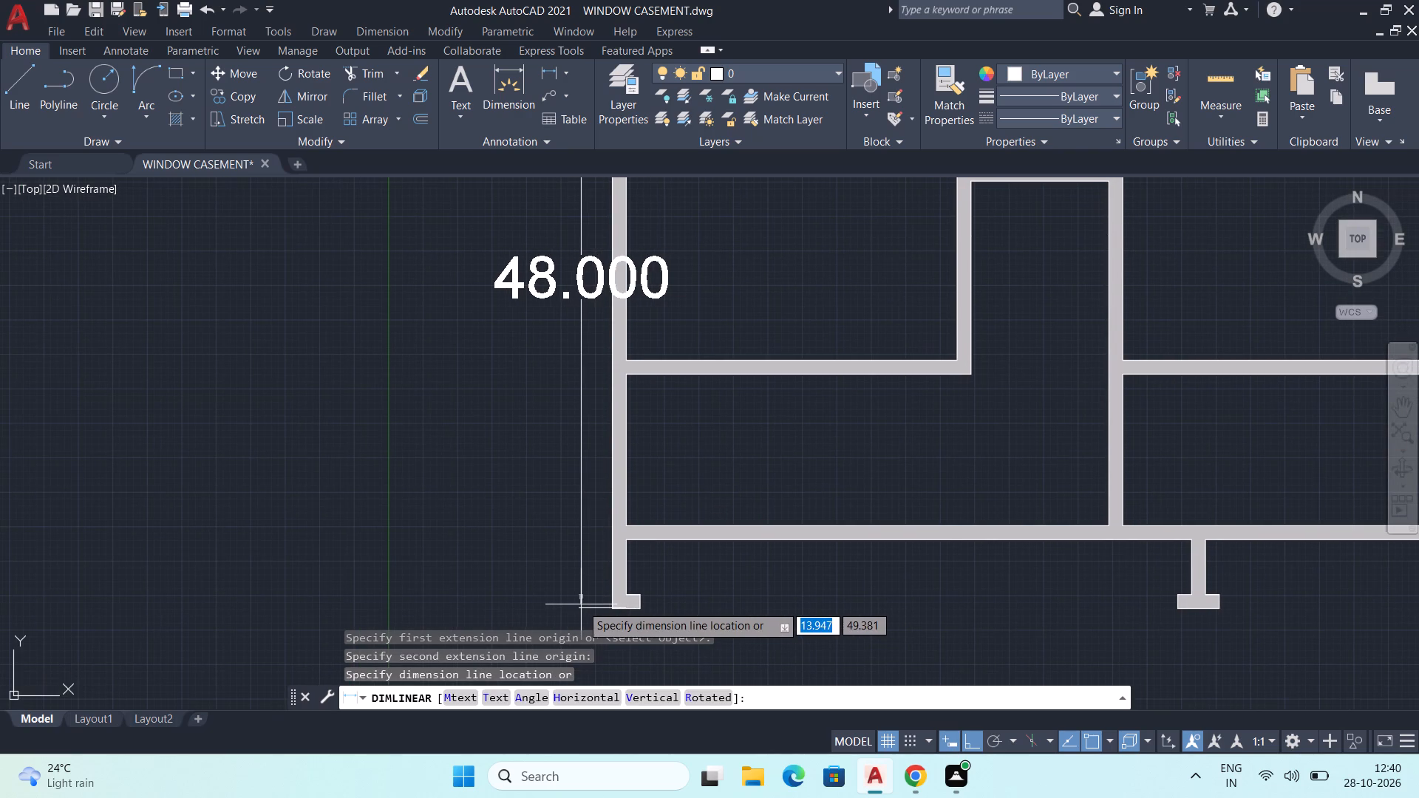
{"action": "left_click", "coordinate": [582, 604]}
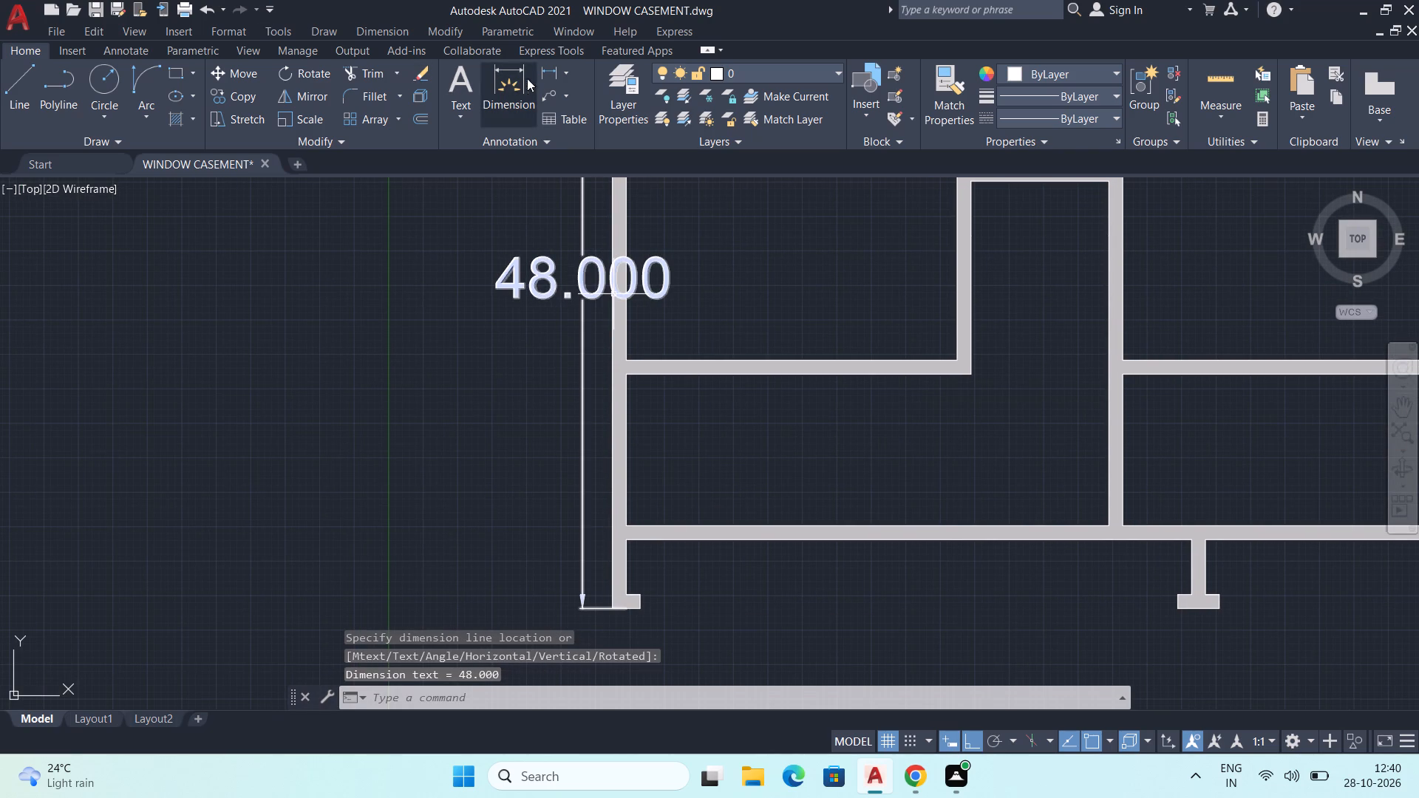
Add a horizontal linear dimension for the profile's overall width between the outer feet's bottom corners, about 3.2 units below them.
{"action": "left_click", "coordinate": [540, 78]}
{"action": "middle_click_drag", "start_coordinate": [752, 528], "coordinate": [684, 427]}
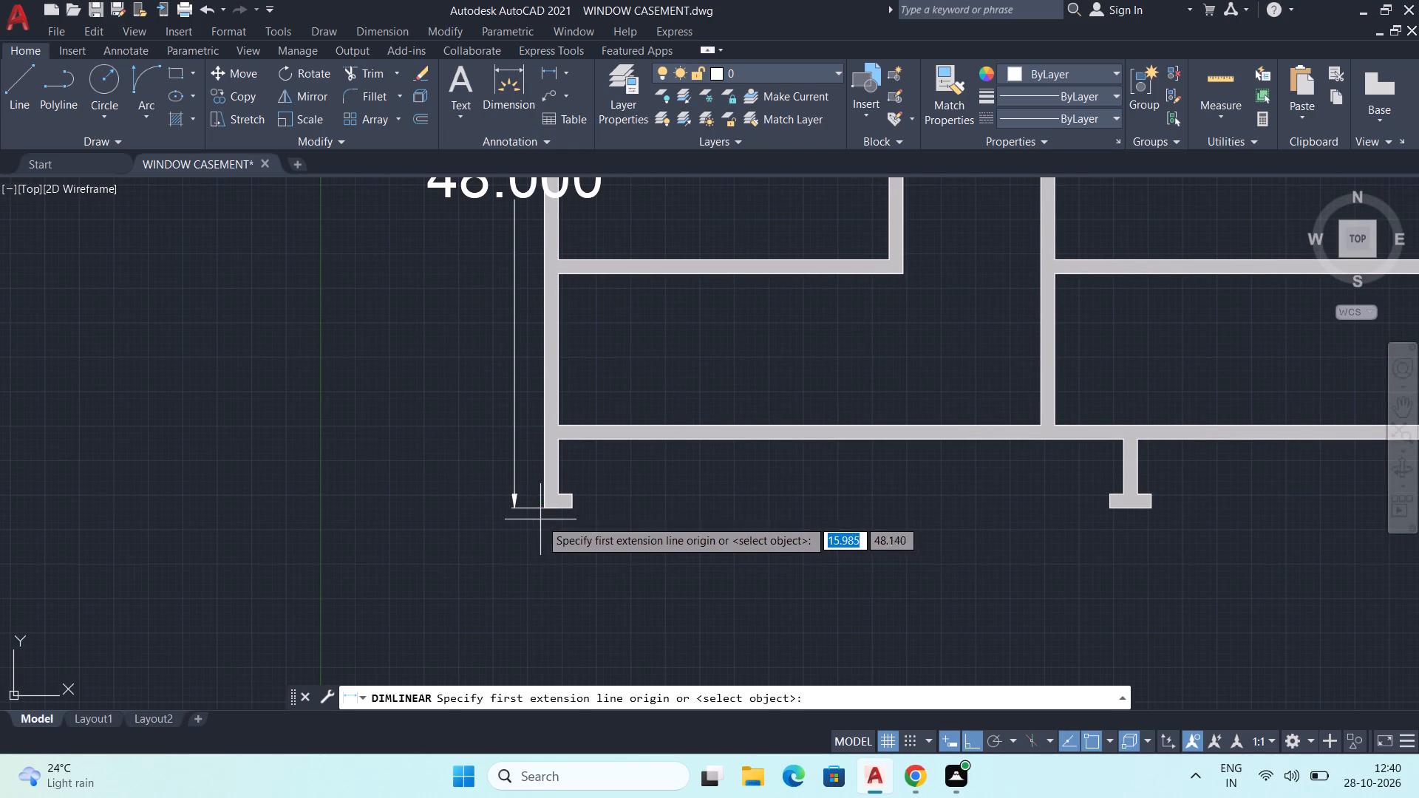
{"action": "left_click", "coordinate": [545, 506]}
{"action": "middle_click_drag", "start_coordinate": [858, 521], "coordinate": [499, 510]}
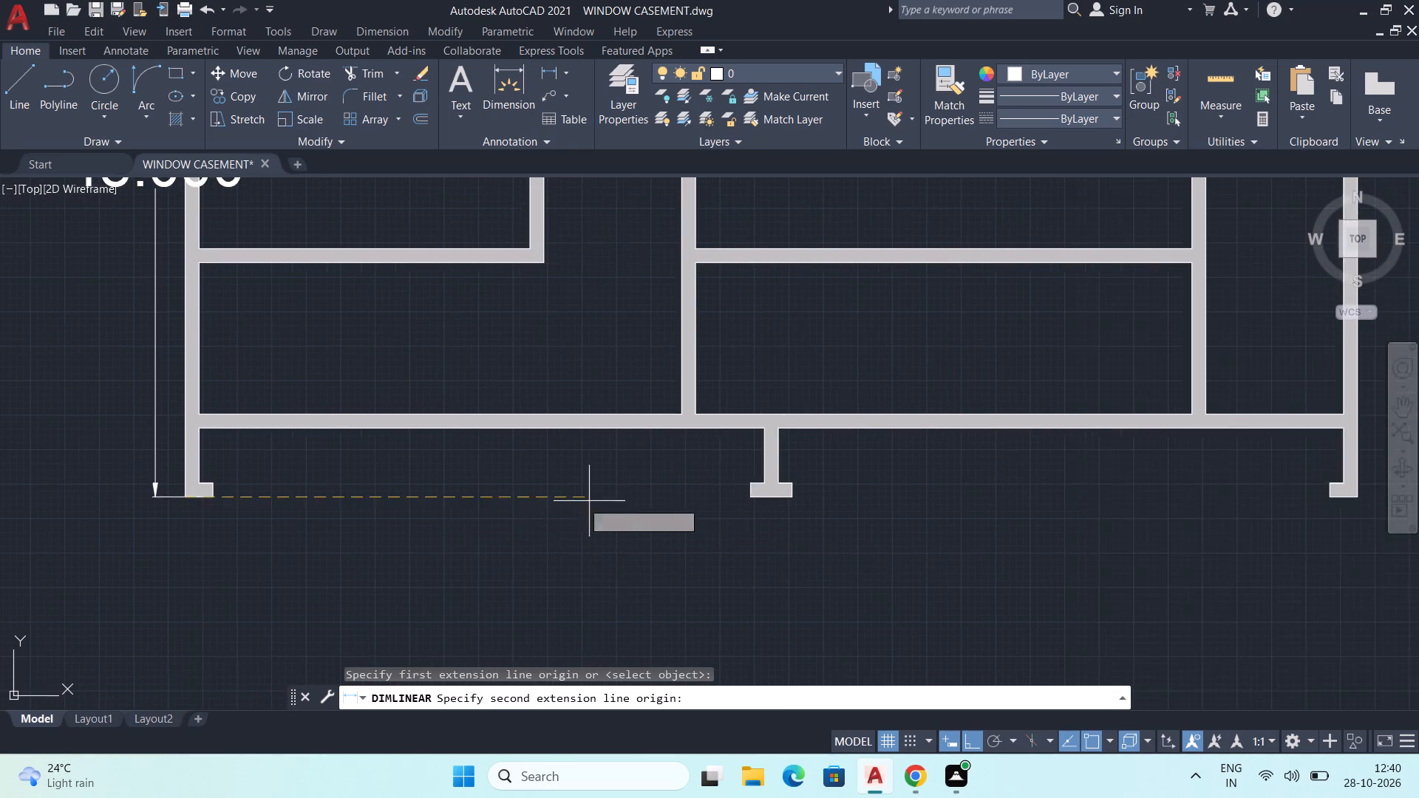
{"action": "scroll", "coordinate": [609, 502], "scroll_direction": "down", "scroll_amount": 1}
{"action": "middle_click_drag", "start_coordinate": [856, 487], "coordinate": [771, 508]}
{"action": "scroll", "coordinate": [1039, 540], "scroll_direction": "up", "scroll_amount": 1}
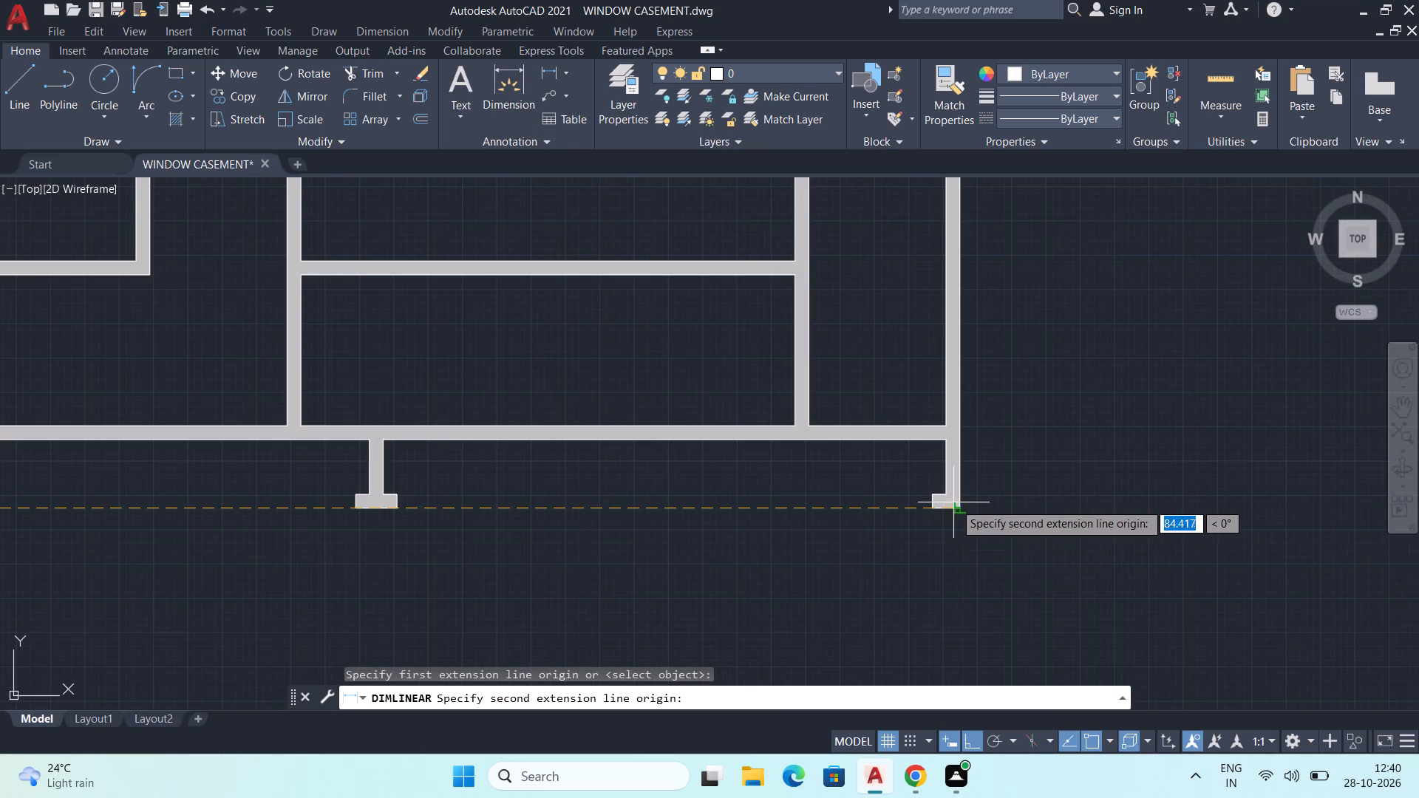
{"action": "left_click", "coordinate": [960, 511]}
{"action": "scroll", "coordinate": [961, 516], "scroll_direction": "down", "scroll_amount": 1}
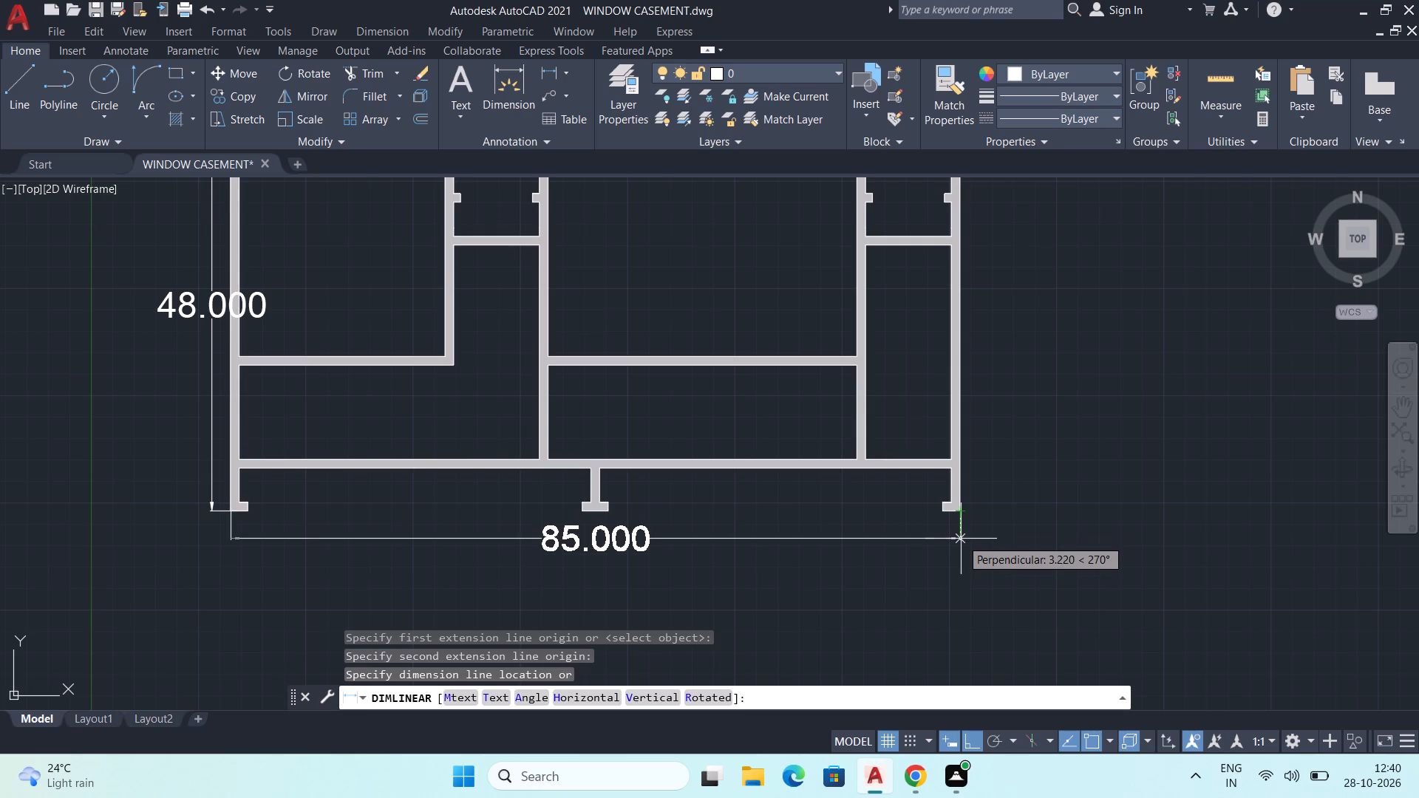
{"action": "left_click", "coordinate": [961, 541]}
{"action": "scroll", "coordinate": [962, 534], "scroll_direction": "down", "scroll_amount": 2}
{"action": "middle_click_drag", "start_coordinate": [962, 534], "coordinate": [947, 542]}
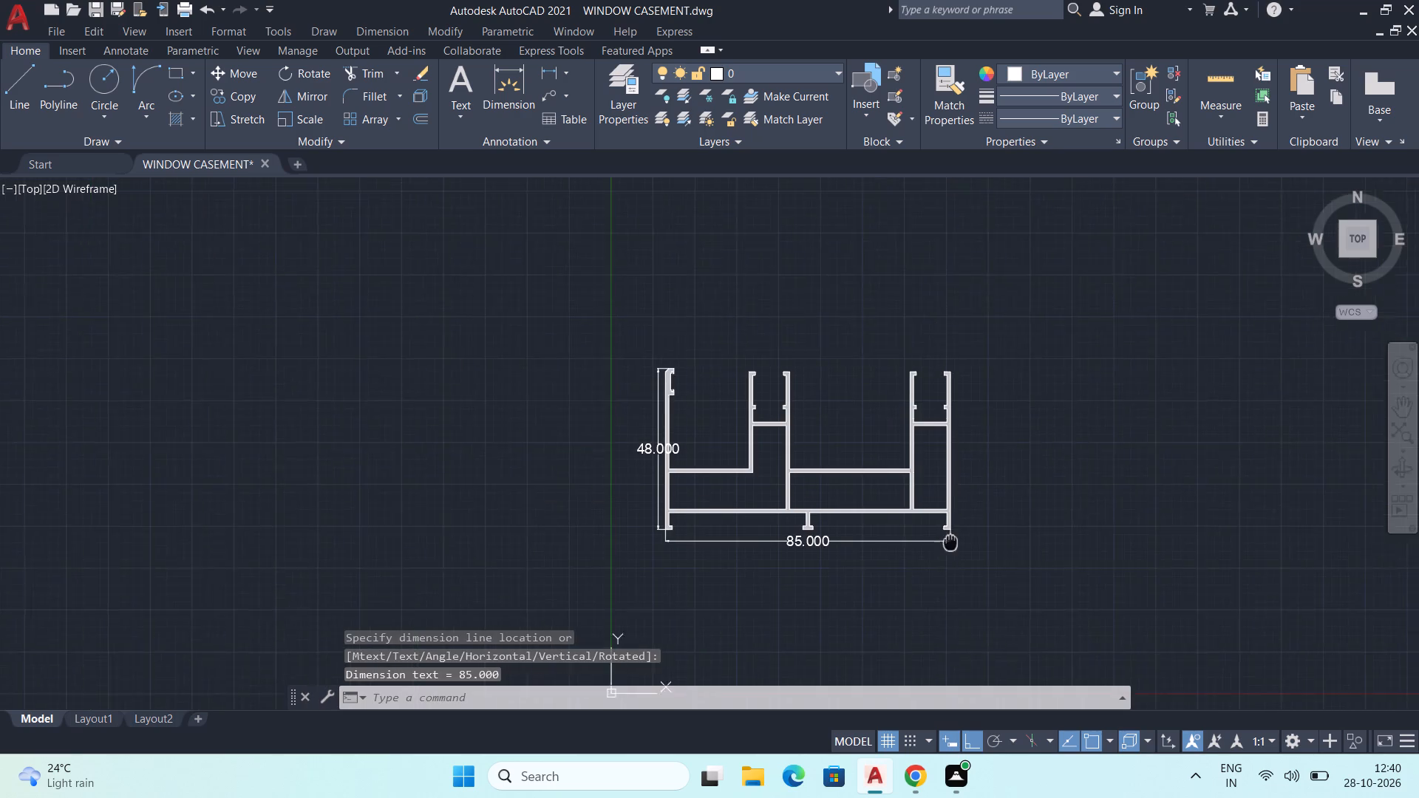
{"action": "middle_click_drag", "start_coordinate": [947, 542], "coordinate": [856, 549]}
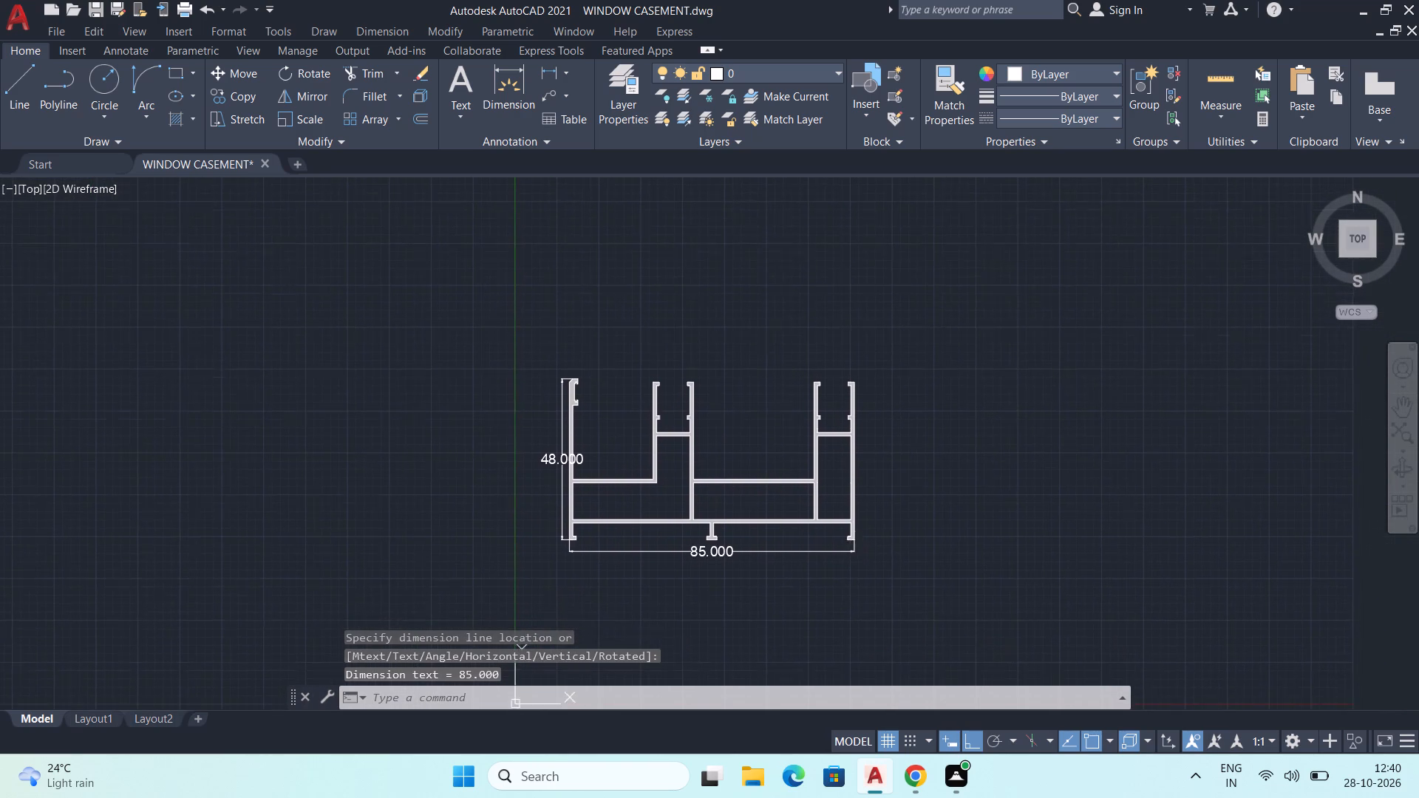
Examine the dimensioned profile as a whole and the hatched upper channels with their lips up close.
{"action": "scroll", "coordinate": [864, 502], "scroll_direction": "down", "scroll_amount": 1}
{"action": "middle_click_drag", "start_coordinate": [865, 497], "coordinate": [741, 494]}
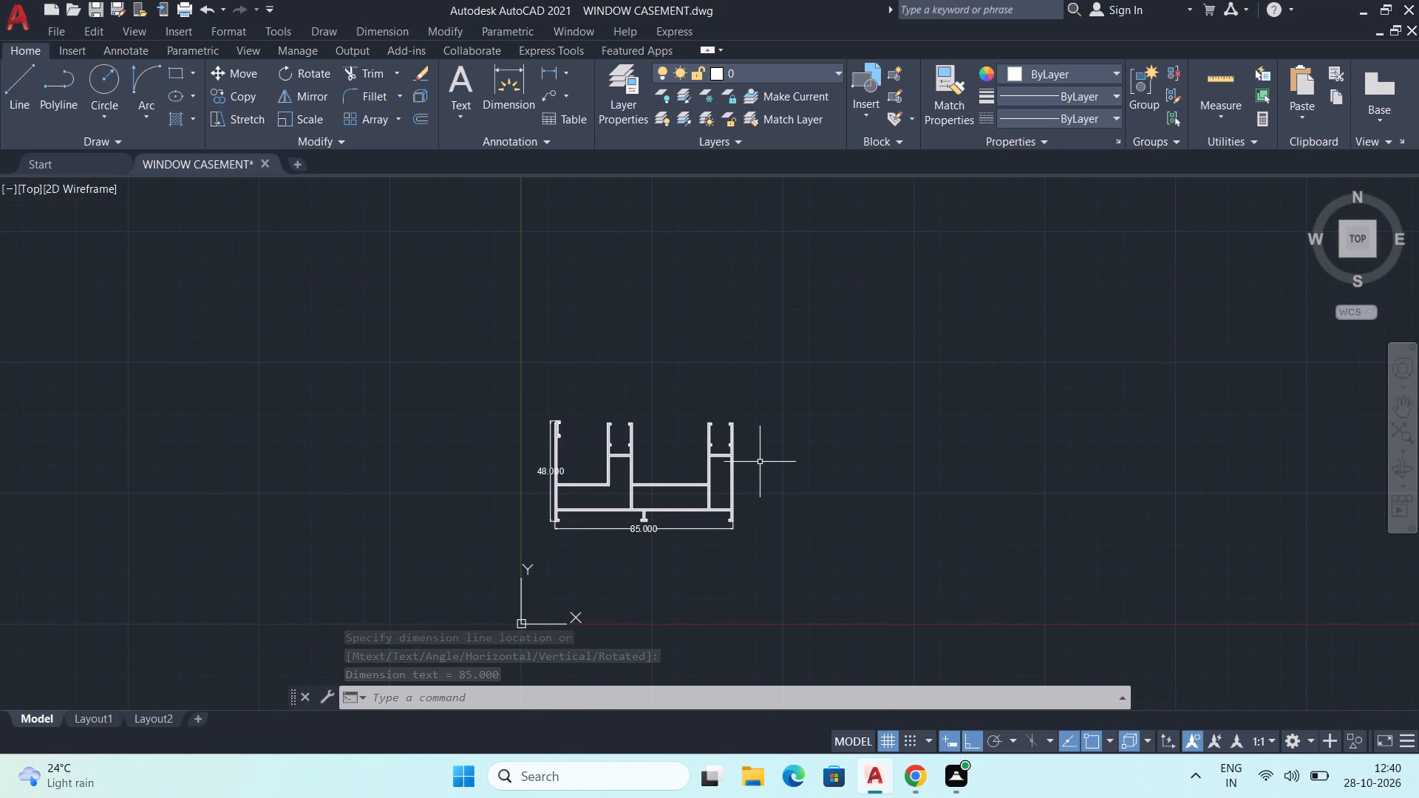
{"action": "middle_click_drag", "start_coordinate": [787, 497], "coordinate": [793, 449]}
{"action": "scroll", "coordinate": [625, 452], "scroll_direction": "up", "scroll_amount": 1}
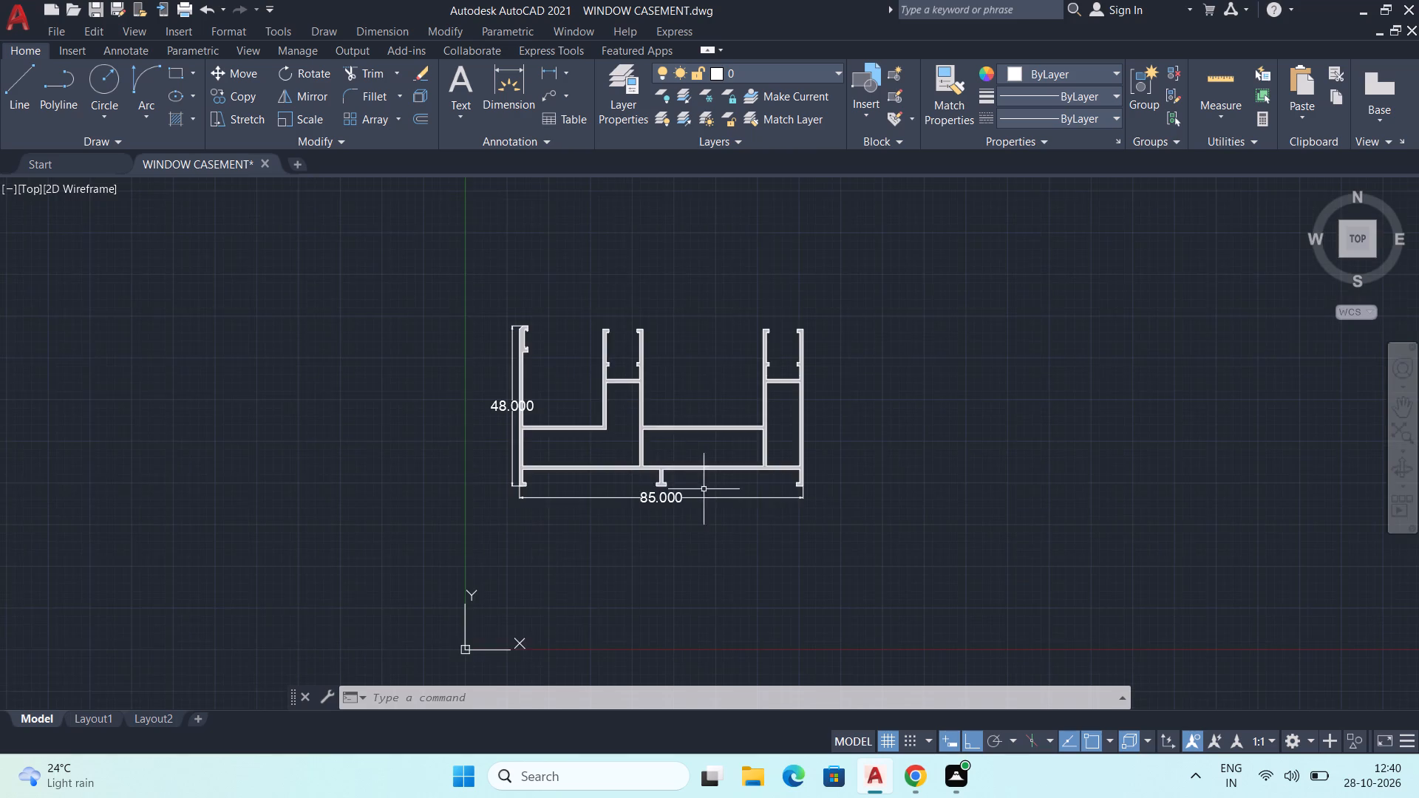
{"action": "middle_click_drag", "start_coordinate": [705, 490], "coordinate": [642, 511]}
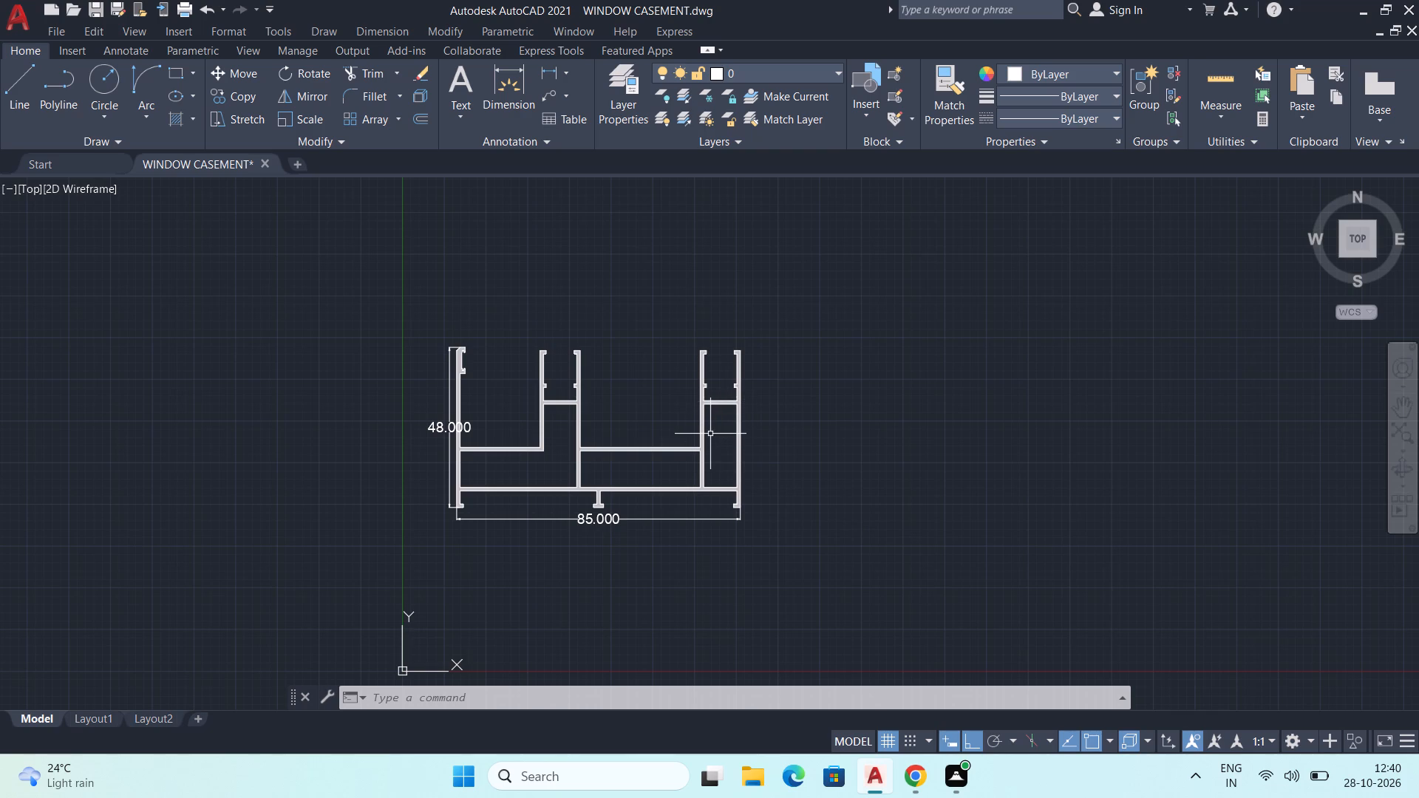
{"action": "scroll", "coordinate": [676, 378], "scroll_direction": "up", "scroll_amount": 3}
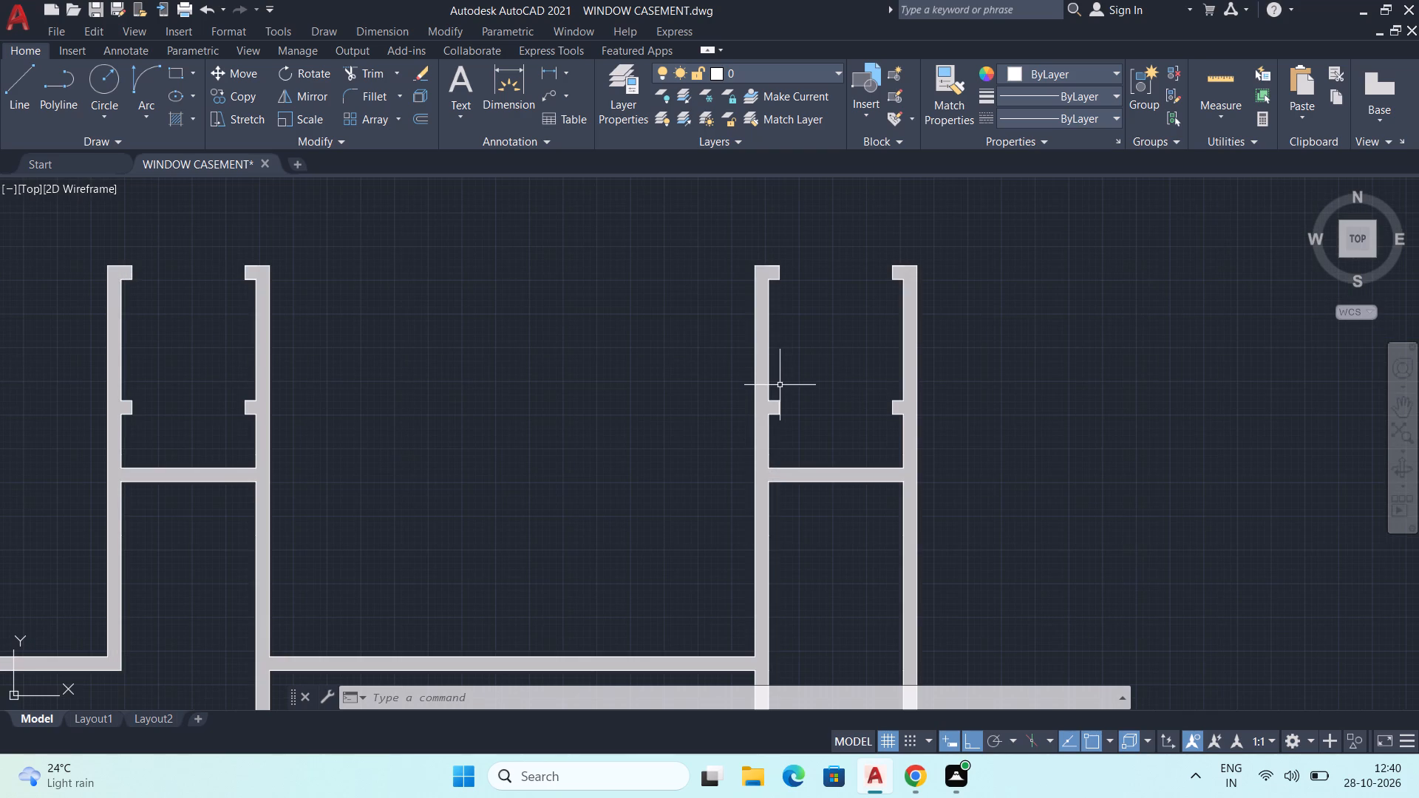
{"action": "middle_click_drag", "start_coordinate": [834, 400], "coordinate": [814, 463]}
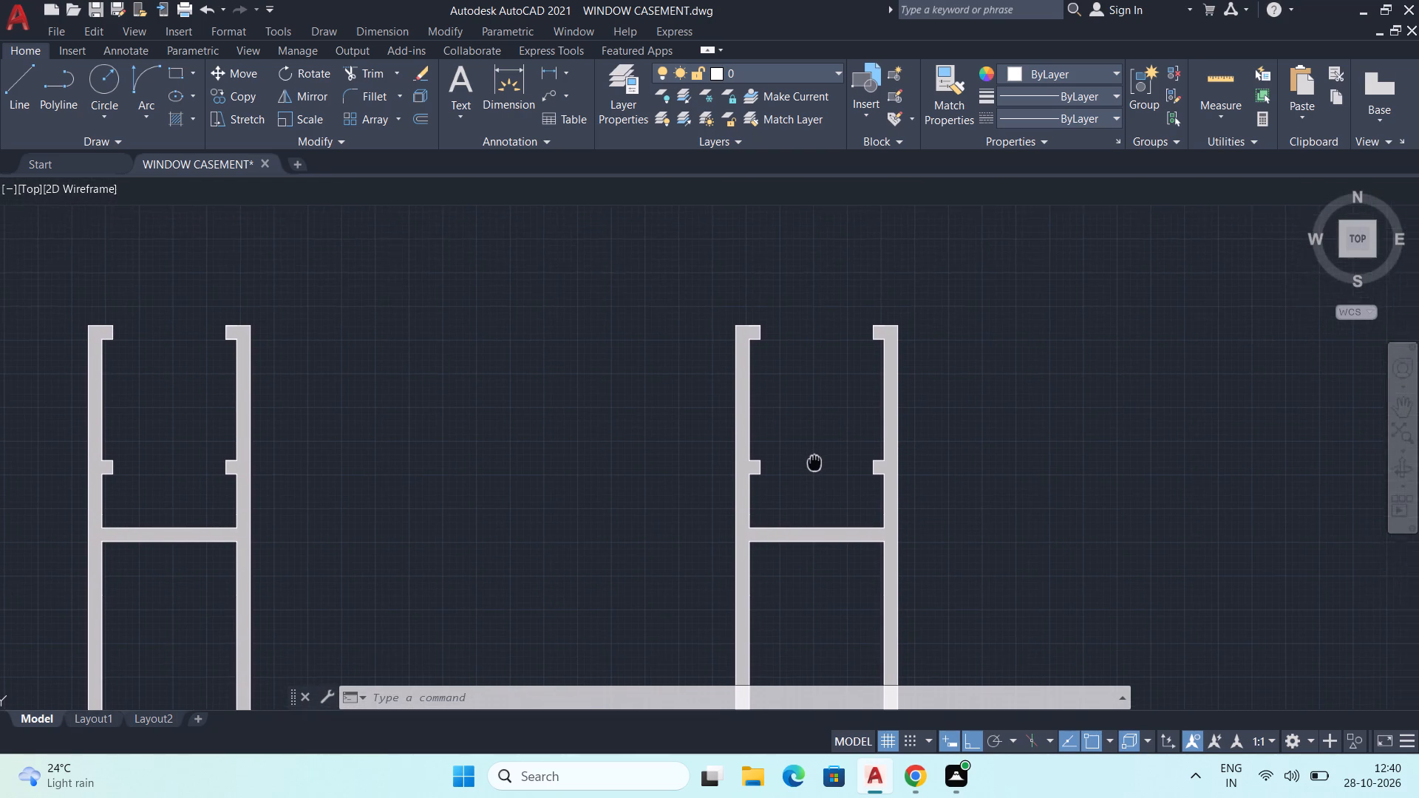
{"action": "middle_click_drag", "start_coordinate": [814, 463], "coordinate": [758, 469]}
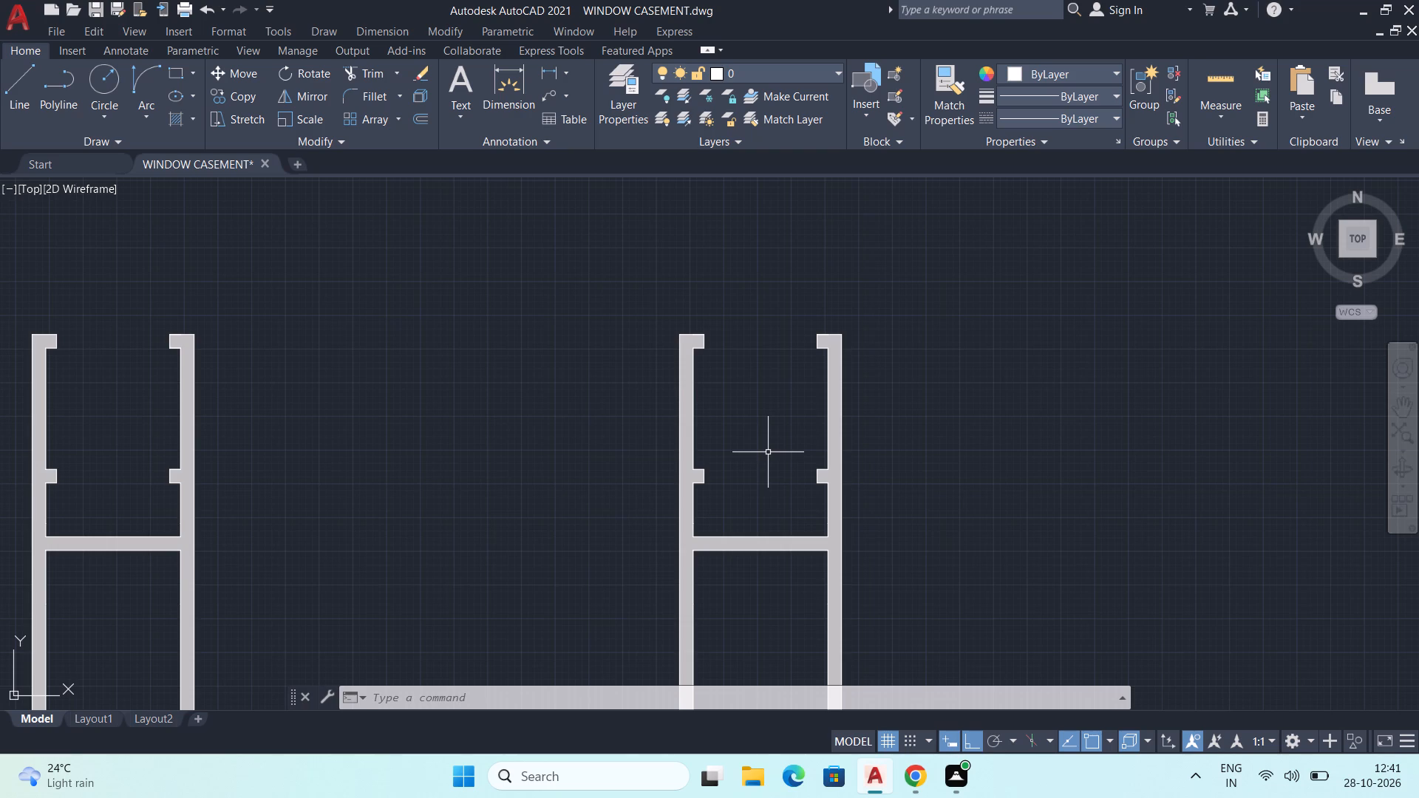
Delete the solid grey hatch from the whole profile, keeping the outline and dimensions.
{"action": "scroll", "coordinate": [749, 495], "scroll_direction": "down", "scroll_amount": 1}
{"action": "middle_click_drag", "start_coordinate": [730, 511], "coordinate": [784, 349]}
{"action": "scroll", "coordinate": [792, 432], "scroll_direction": "up", "scroll_amount": 2}
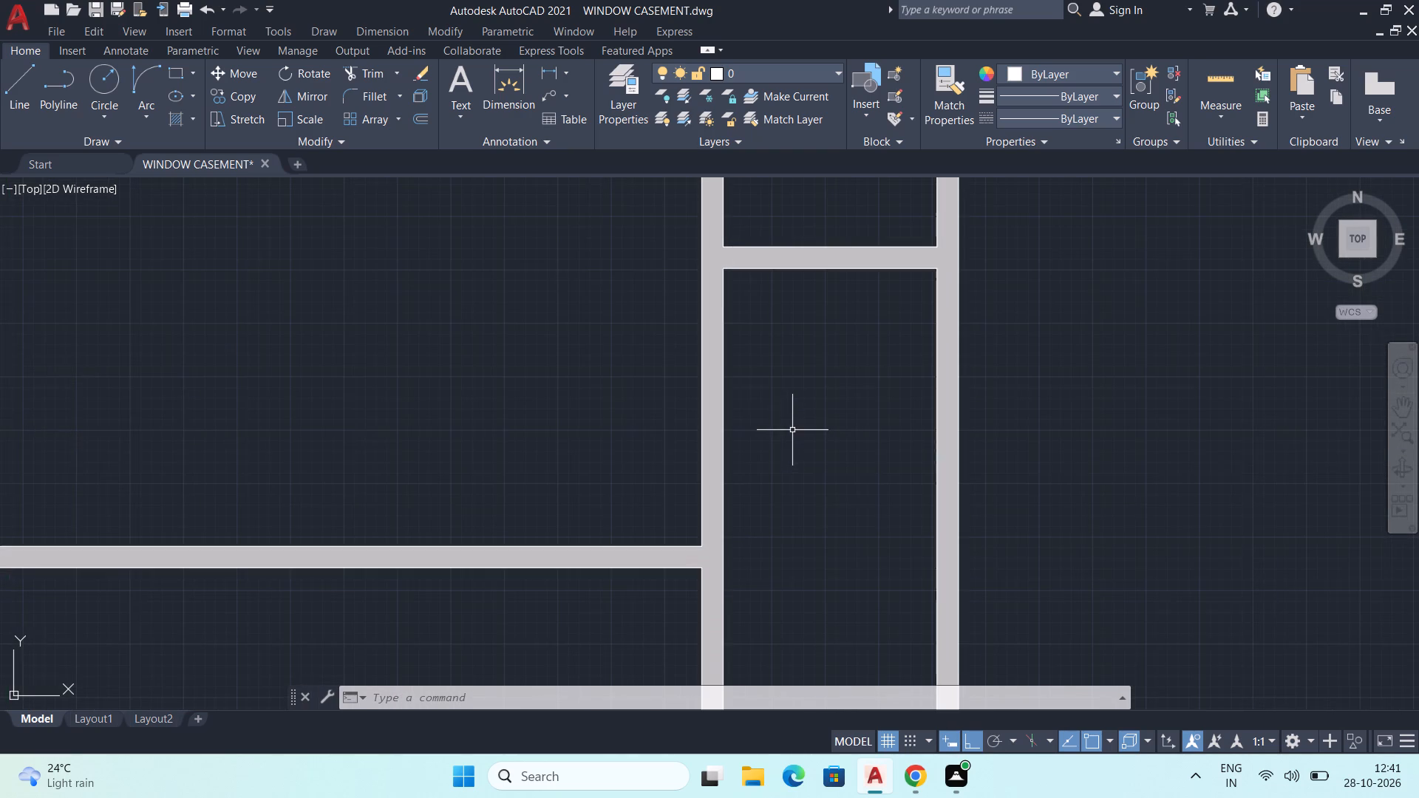
{"action": "left_click", "coordinate": [716, 372]}
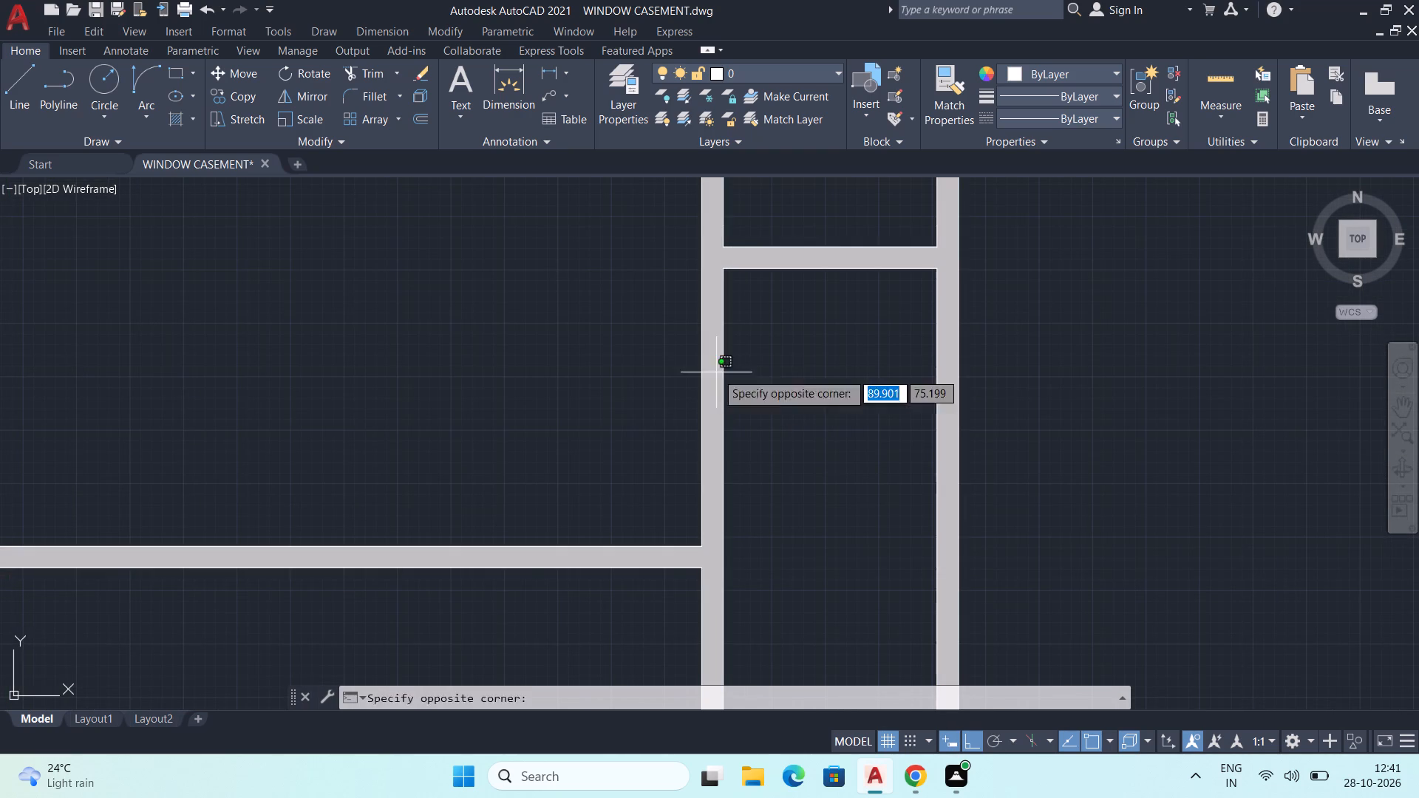
{"action": "key", "text": "Delete"}
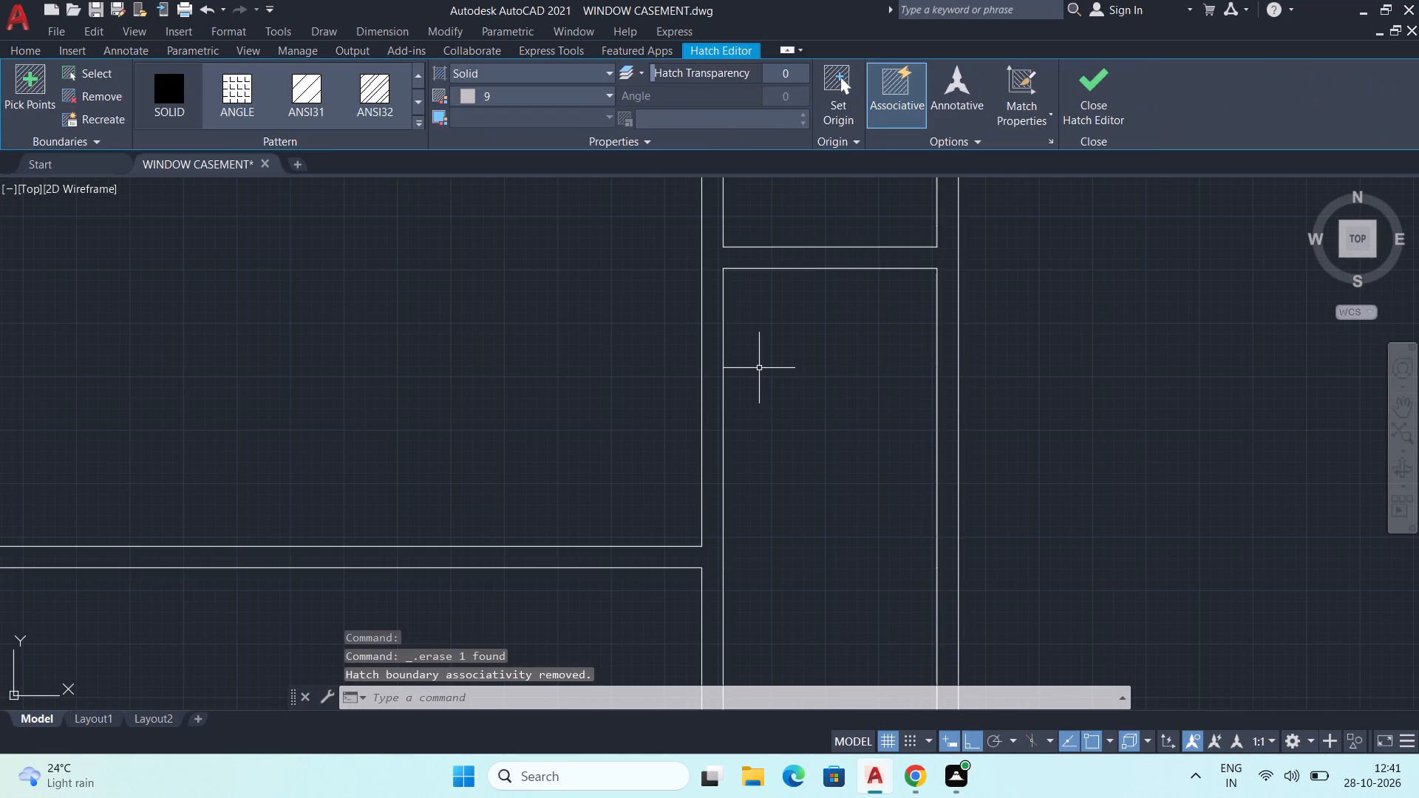
{"action": "key", "text": "Delete"}
Modify the Standard dimension style so text is aligned with the dimension line and linear precision is 0.0.
{"action": "scroll", "coordinate": [754, 358], "scroll_direction": "down", "scroll_amount": 2}
{"action": "middle_click_drag", "start_coordinate": [758, 369], "coordinate": [815, 455]}
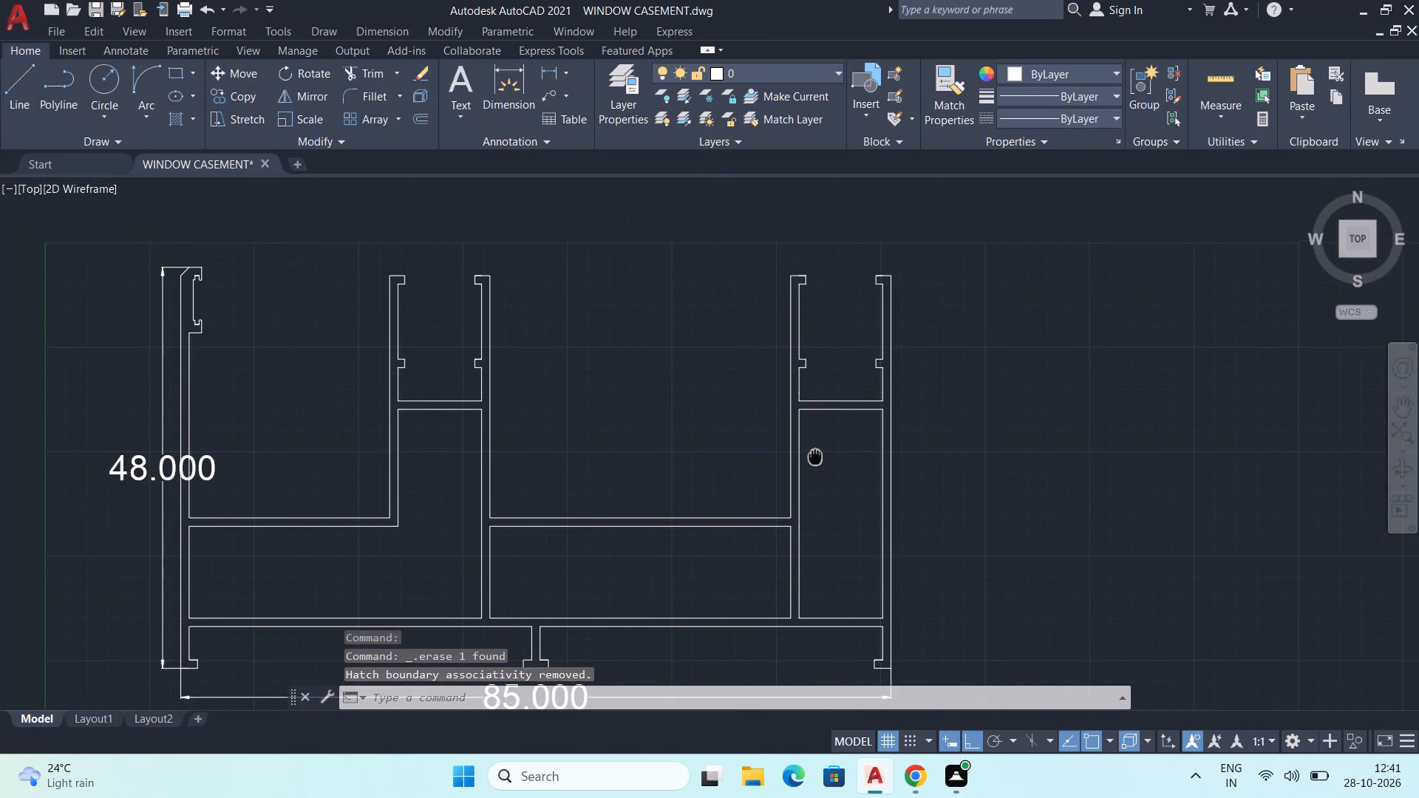
{"action": "middle_click_drag", "start_coordinate": [815, 455], "coordinate": [815, 458]}
{"action": "middle_click_drag", "start_coordinate": [700, 476], "coordinate": [790, 352]}
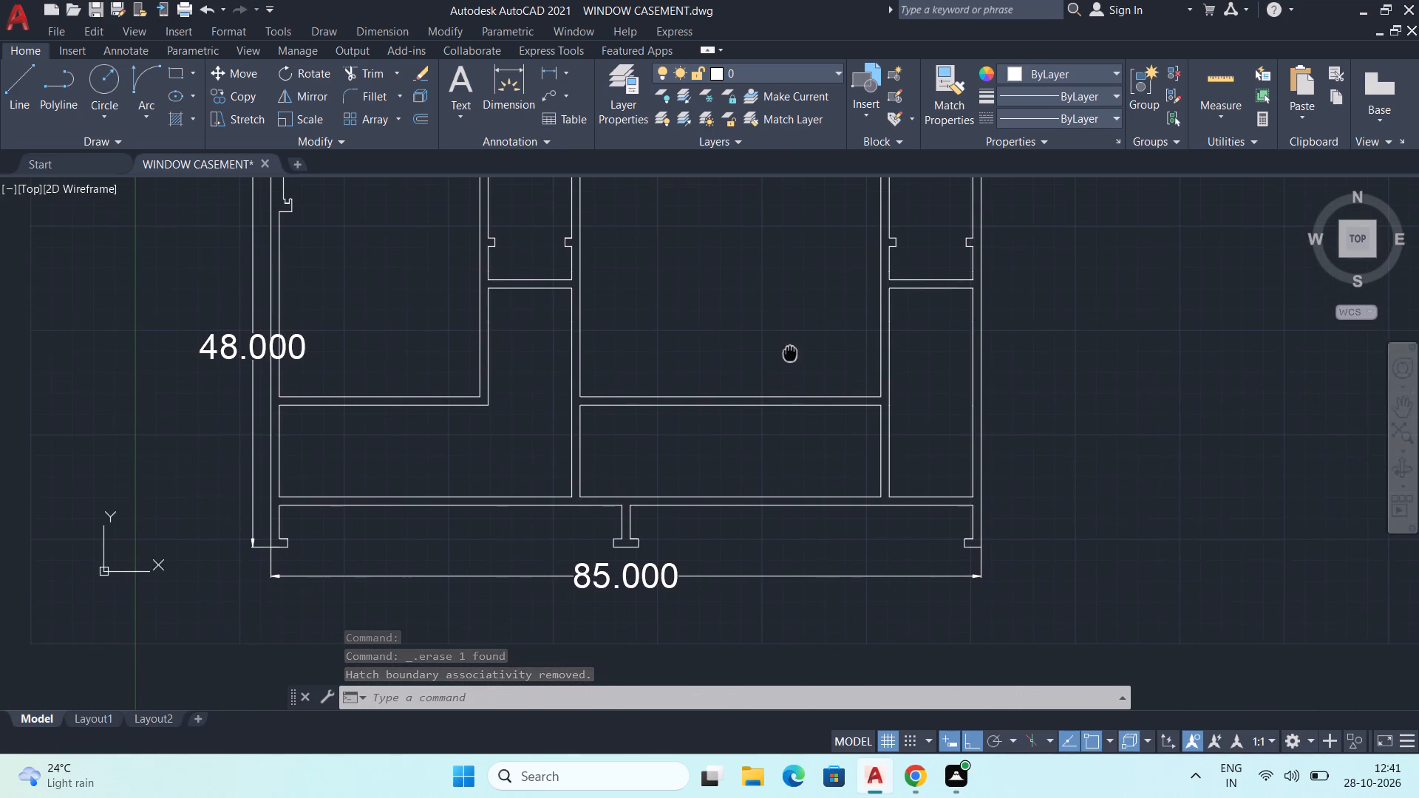
{"action": "middle_click_drag", "start_coordinate": [790, 352], "coordinate": [787, 449]}
{"action": "middle_click_drag", "start_coordinate": [787, 449], "coordinate": [779, 421]}
{"action": "key", "text": "d"}
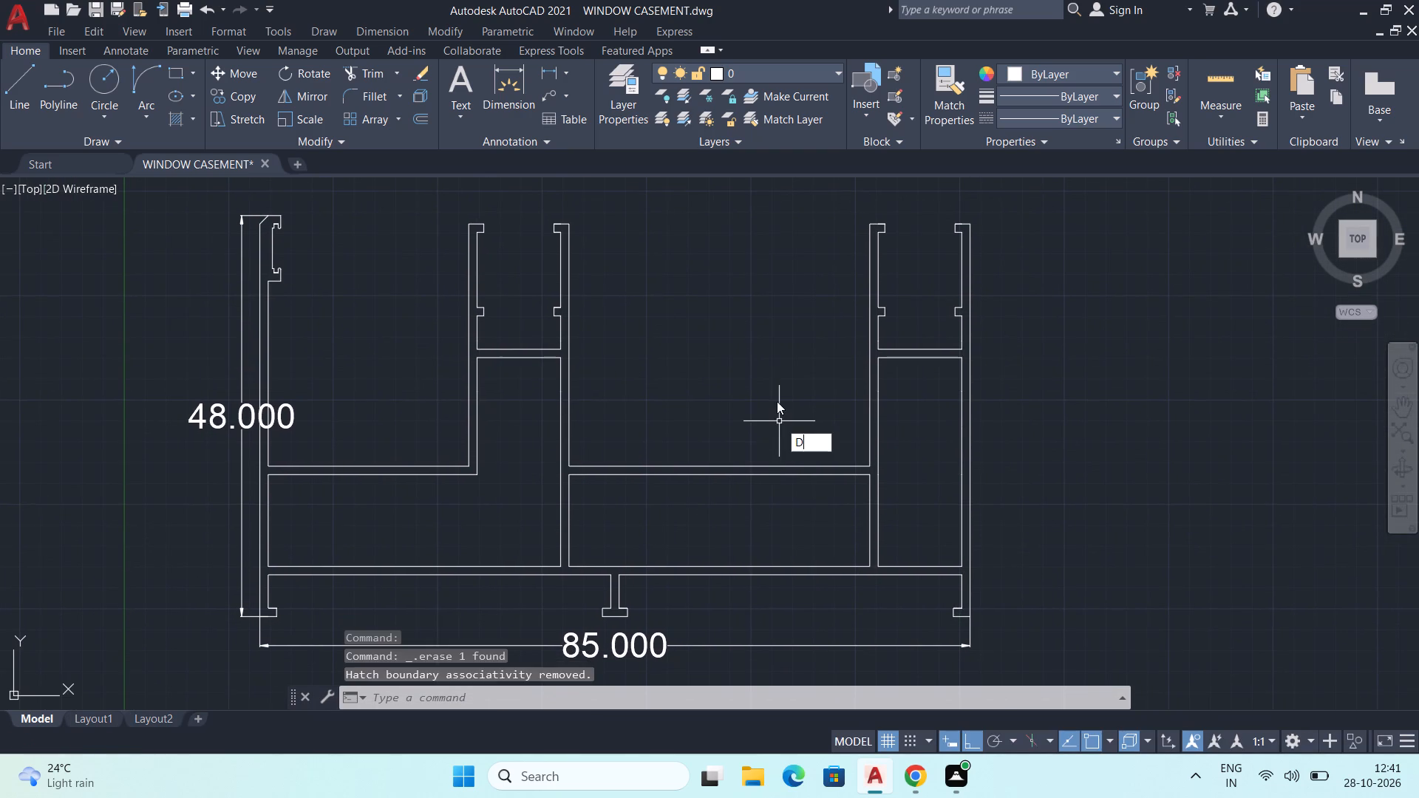
{"action": "key", "text": "Return"}
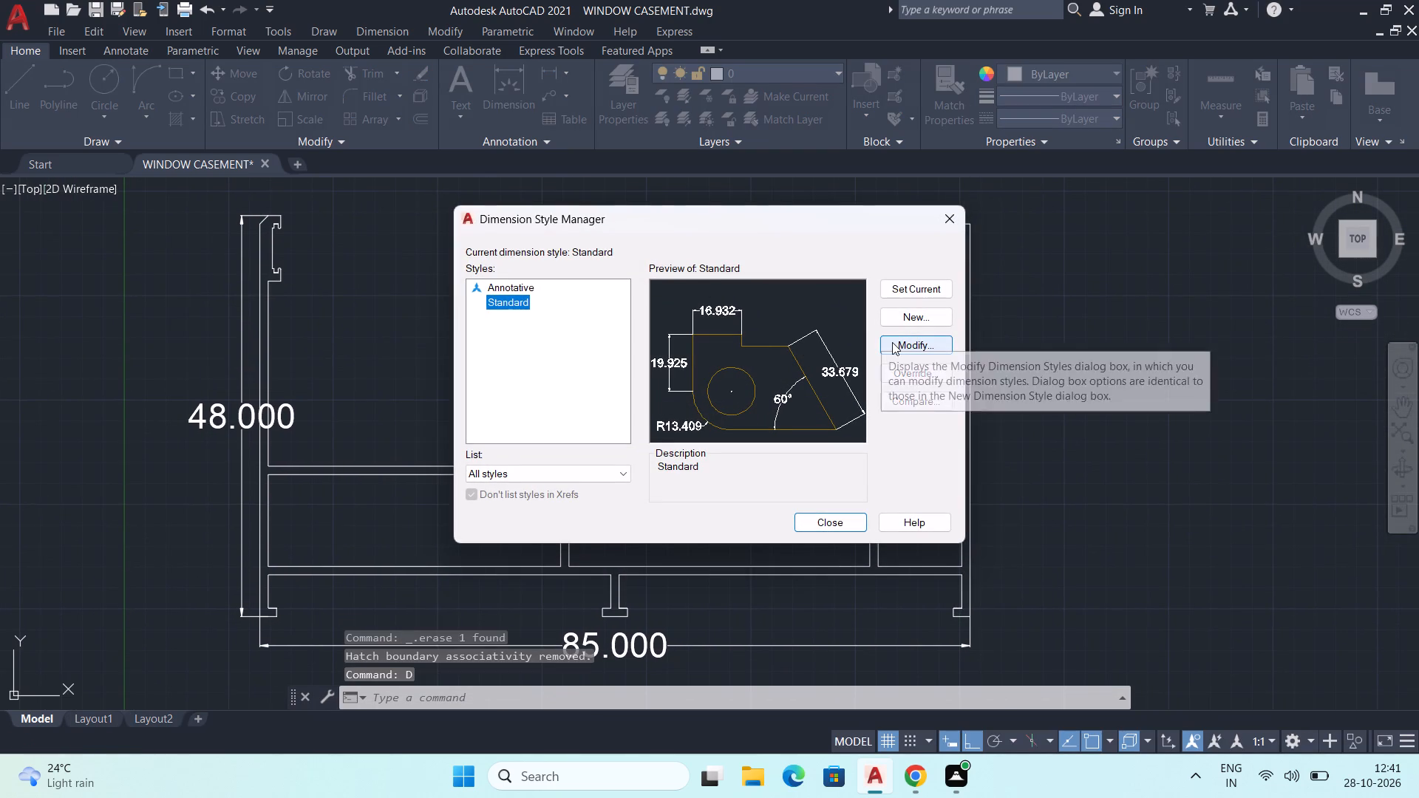
{"action": "left_click", "coordinate": [892, 342]}
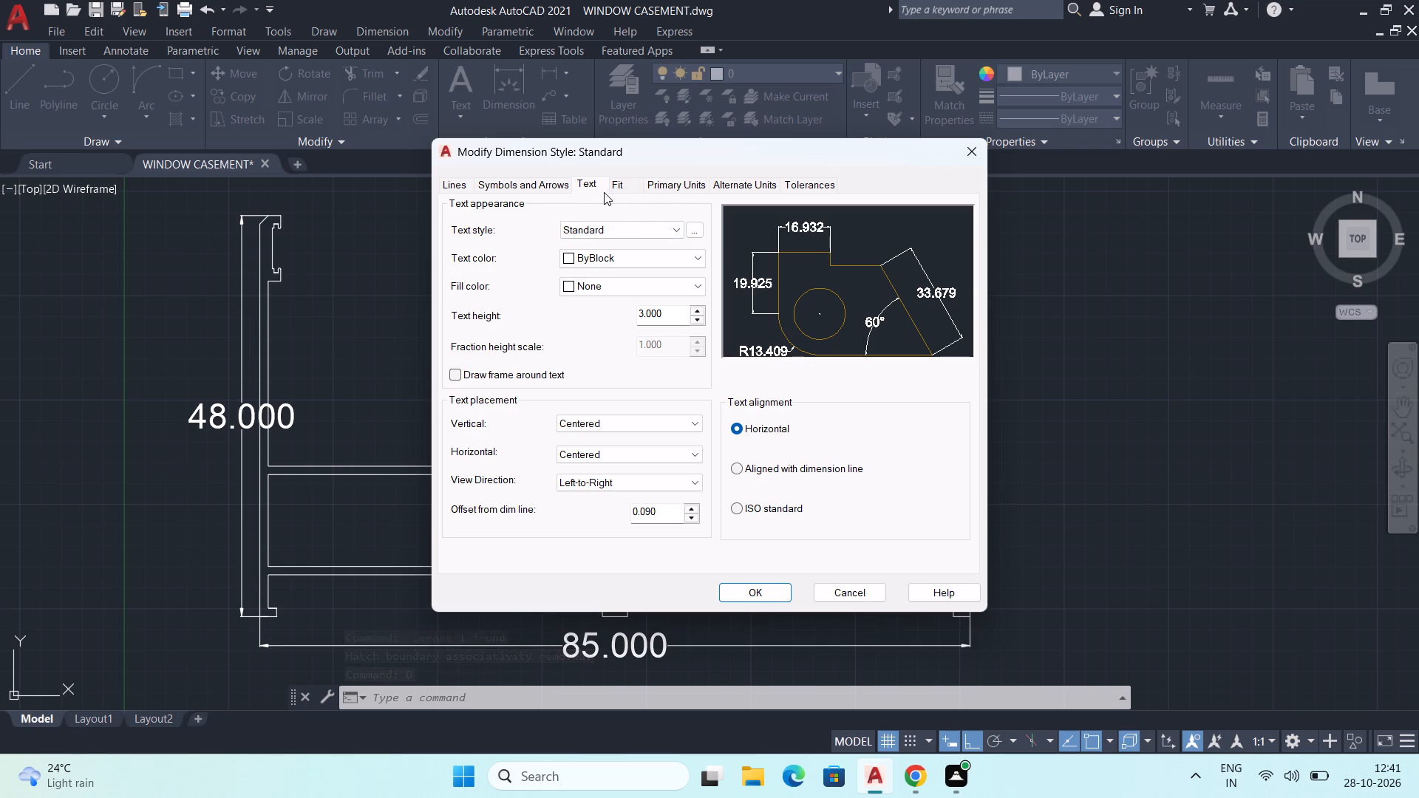
{"action": "left_click", "coordinate": [588, 184]}
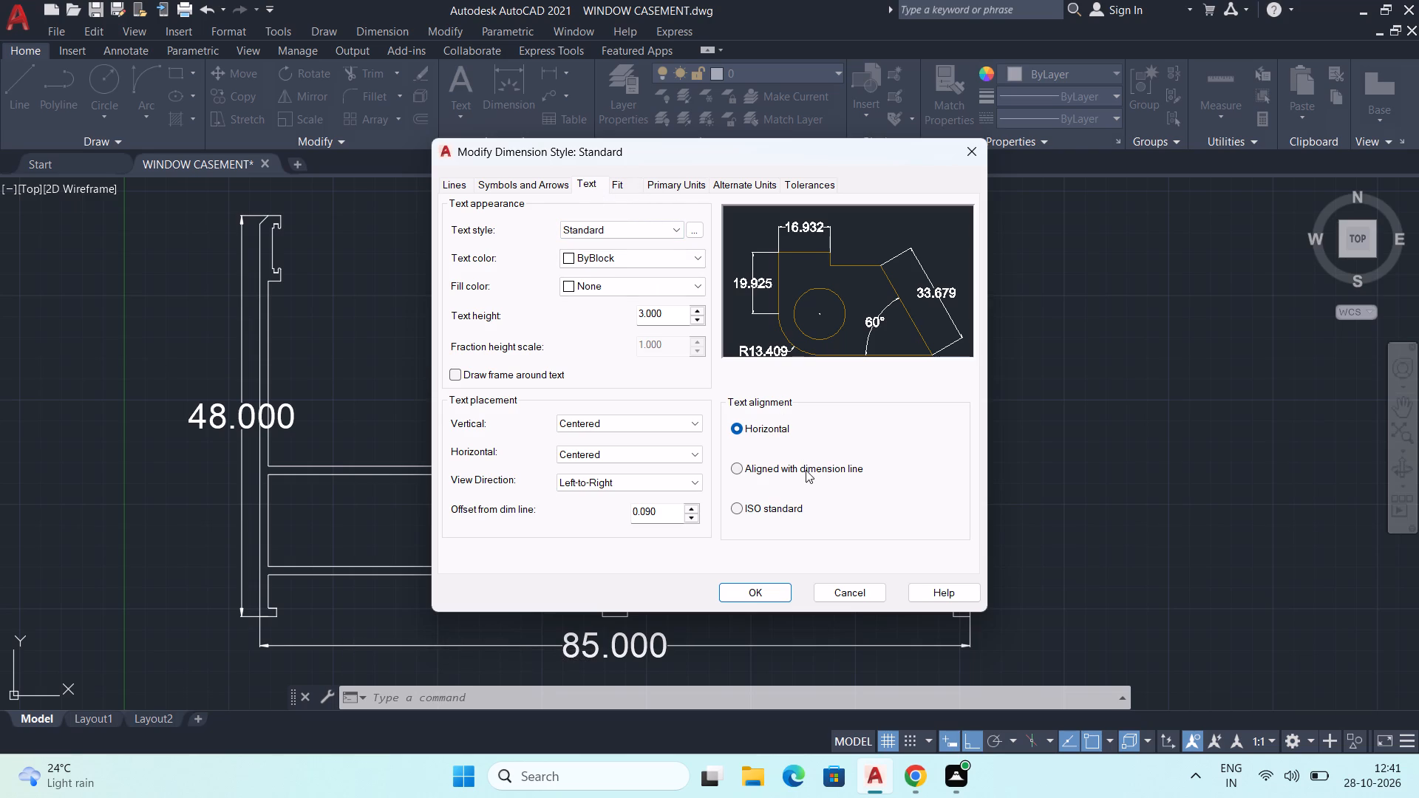
{"action": "left_click", "coordinate": [806, 470]}
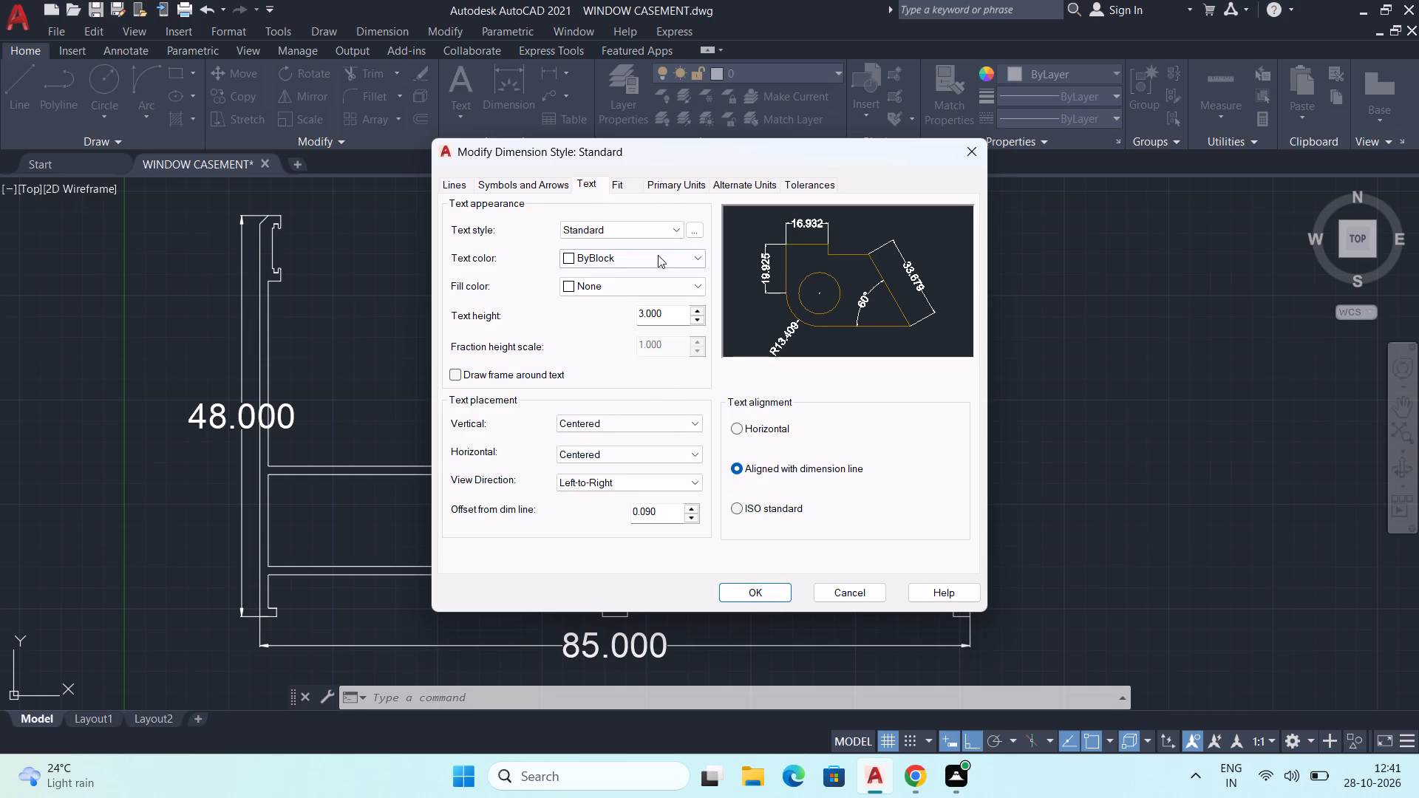
{"action": "left_click", "coordinate": [690, 187]}
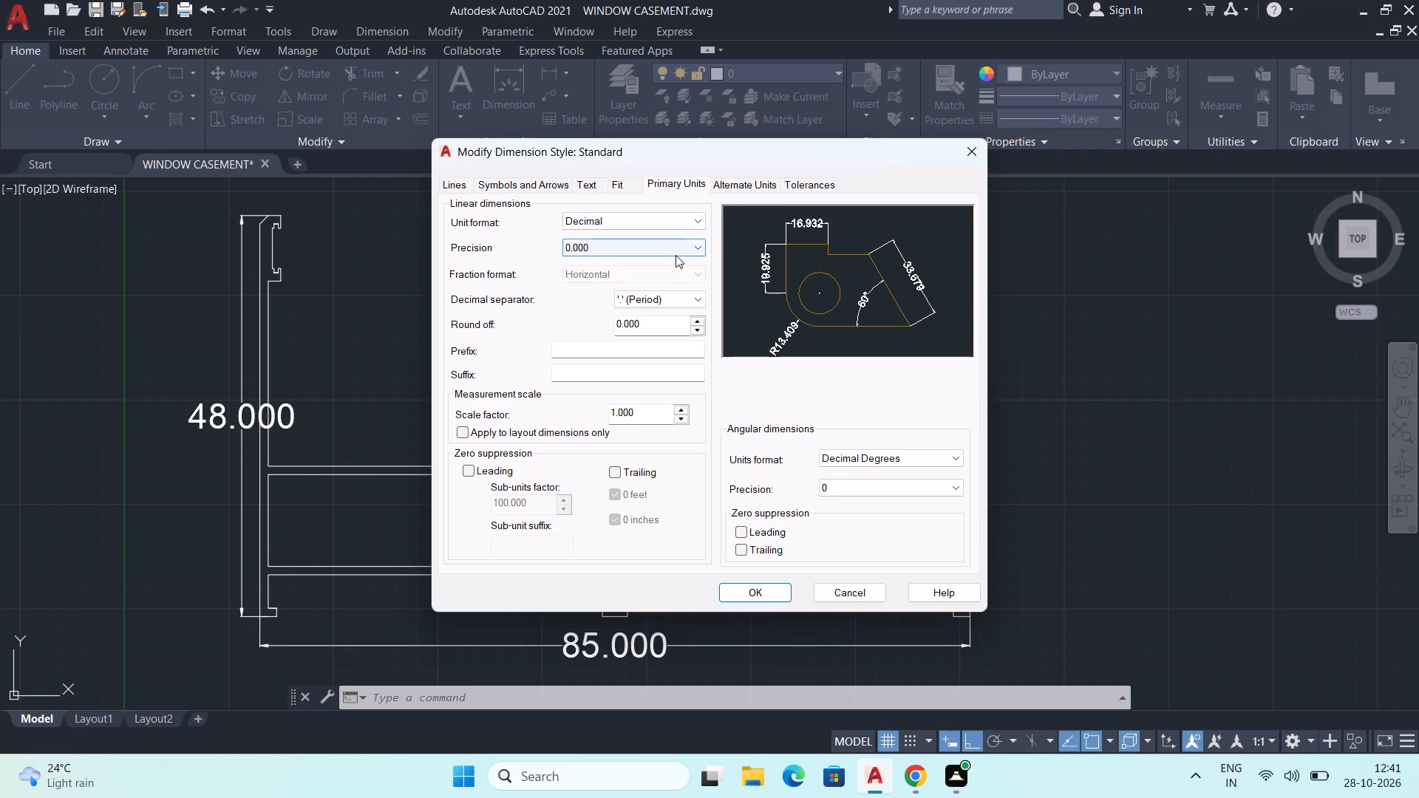
{"action": "left_click", "coordinate": [677, 252]}
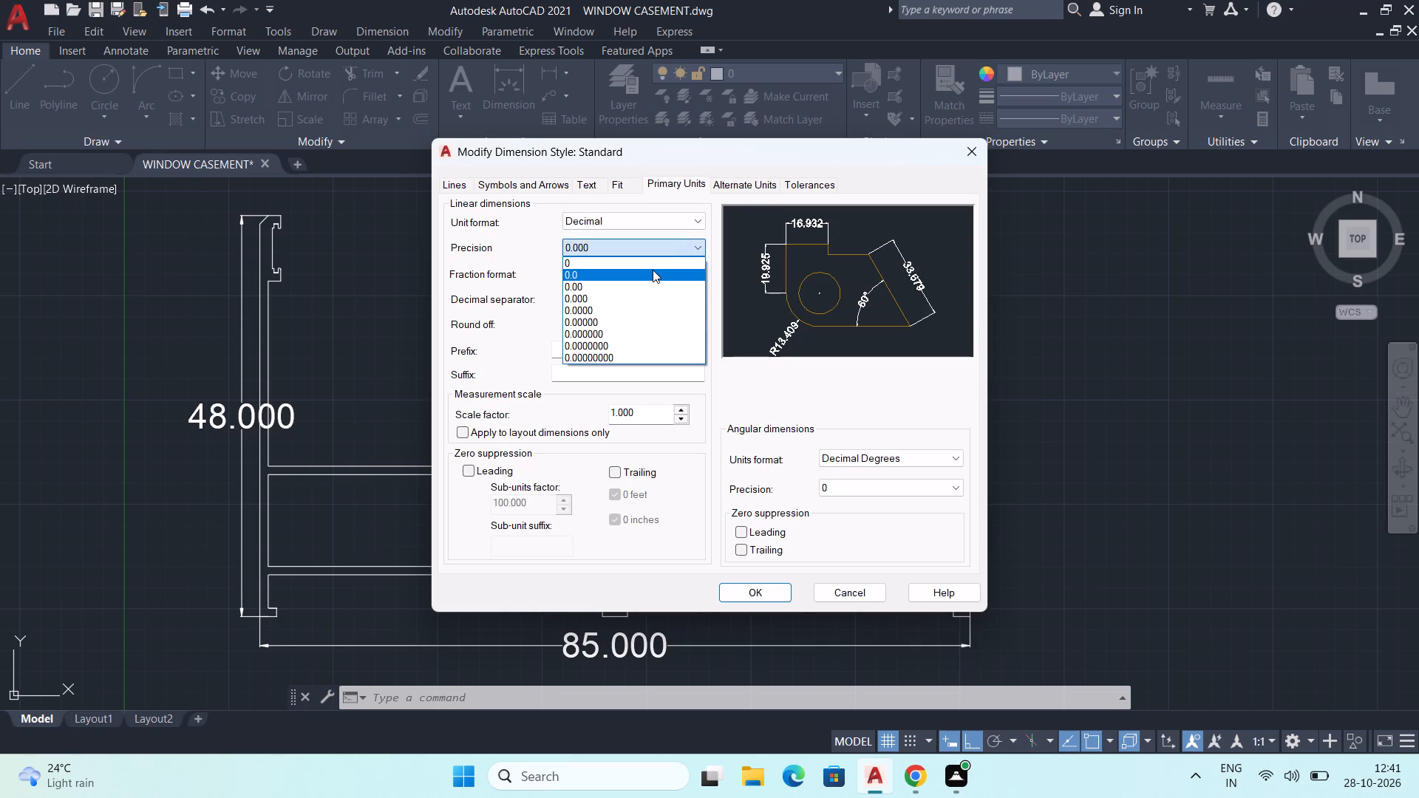
{"action": "left_click", "coordinate": [653, 270]}
{"action": "left_click", "coordinate": [764, 593]}
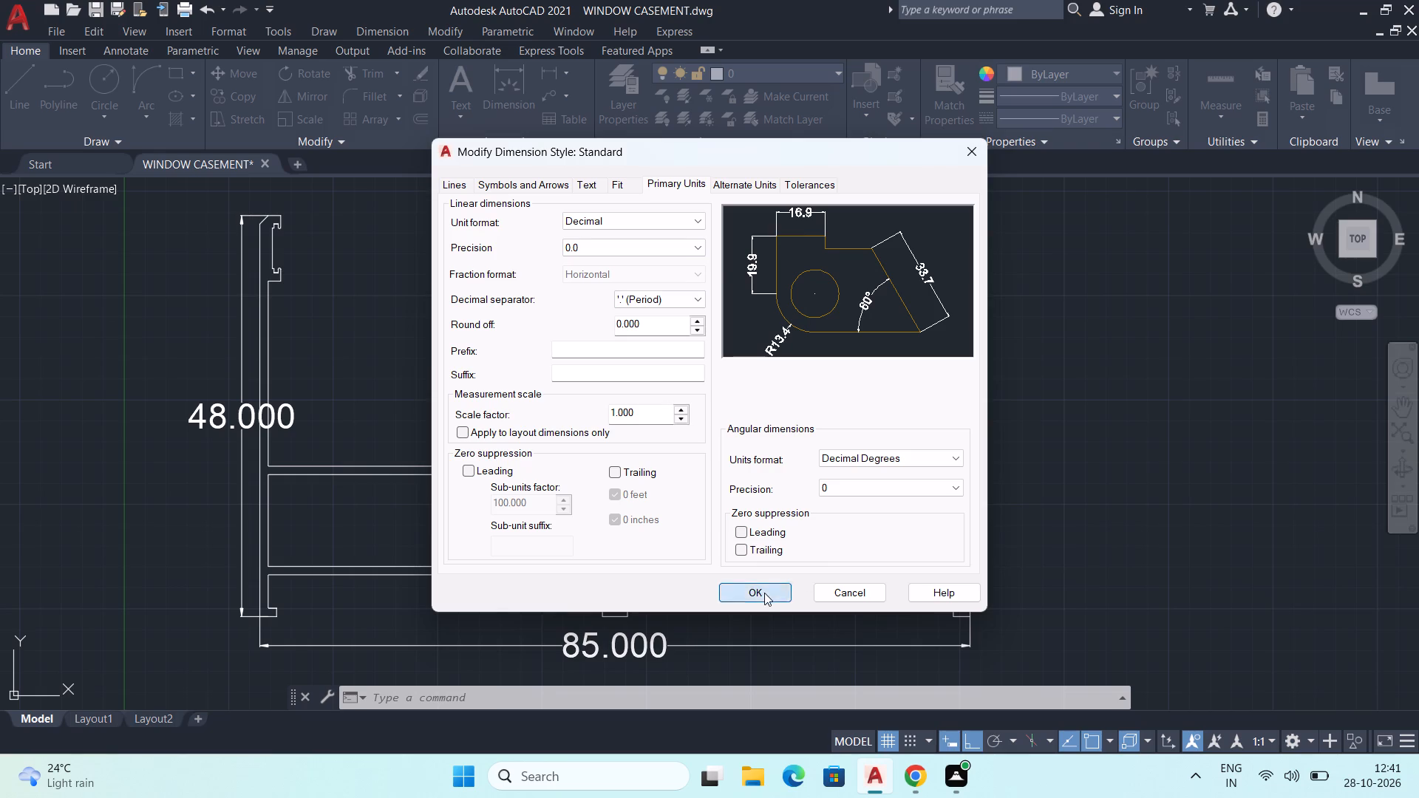
{"action": "left_click", "coordinate": [822, 524]}
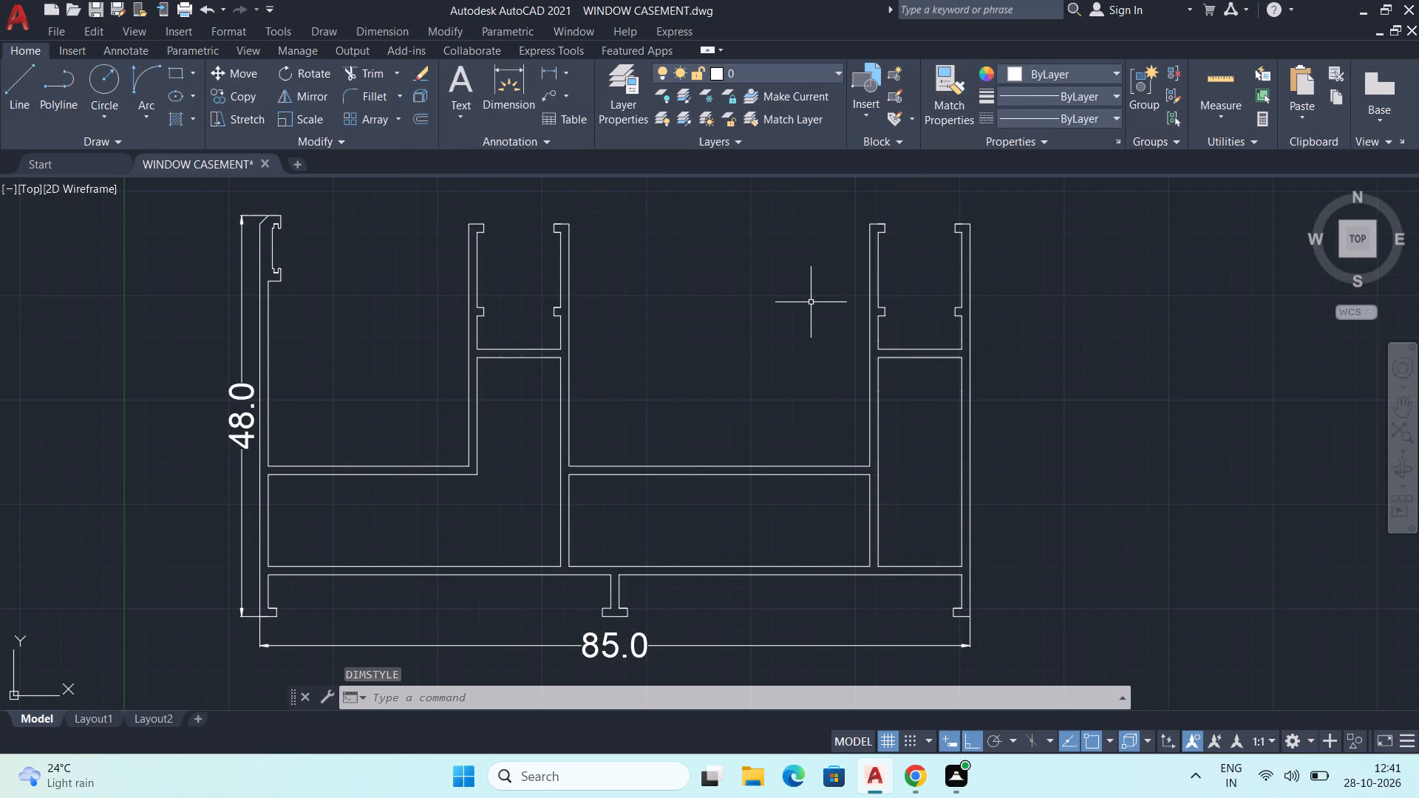
Examine the unhatched profile outline with its restyled overall height and width dimensions.
{"action": "middle_click_drag", "start_coordinate": [789, 411], "coordinate": [758, 385]}
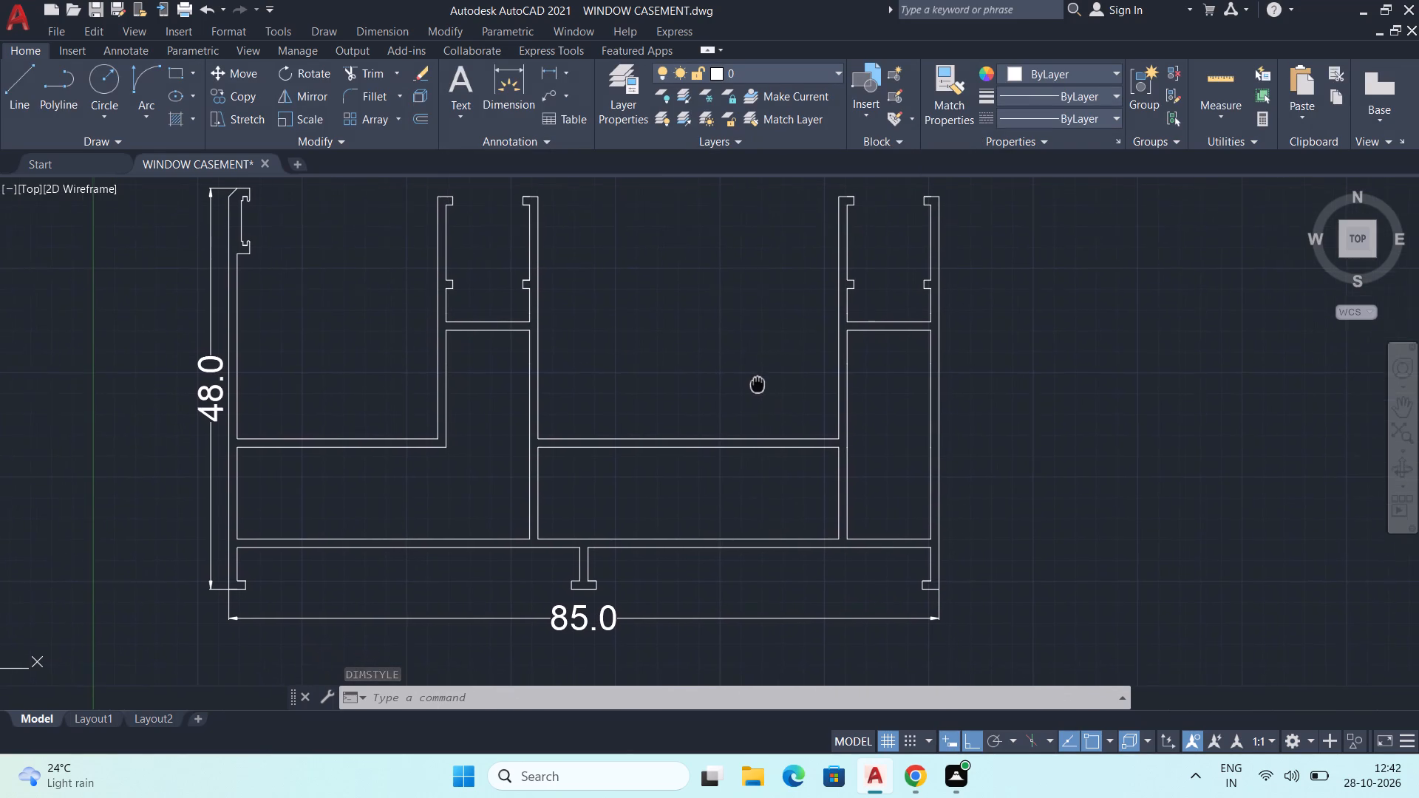
{"action": "middle_click_drag", "start_coordinate": [758, 385], "coordinate": [756, 396]}
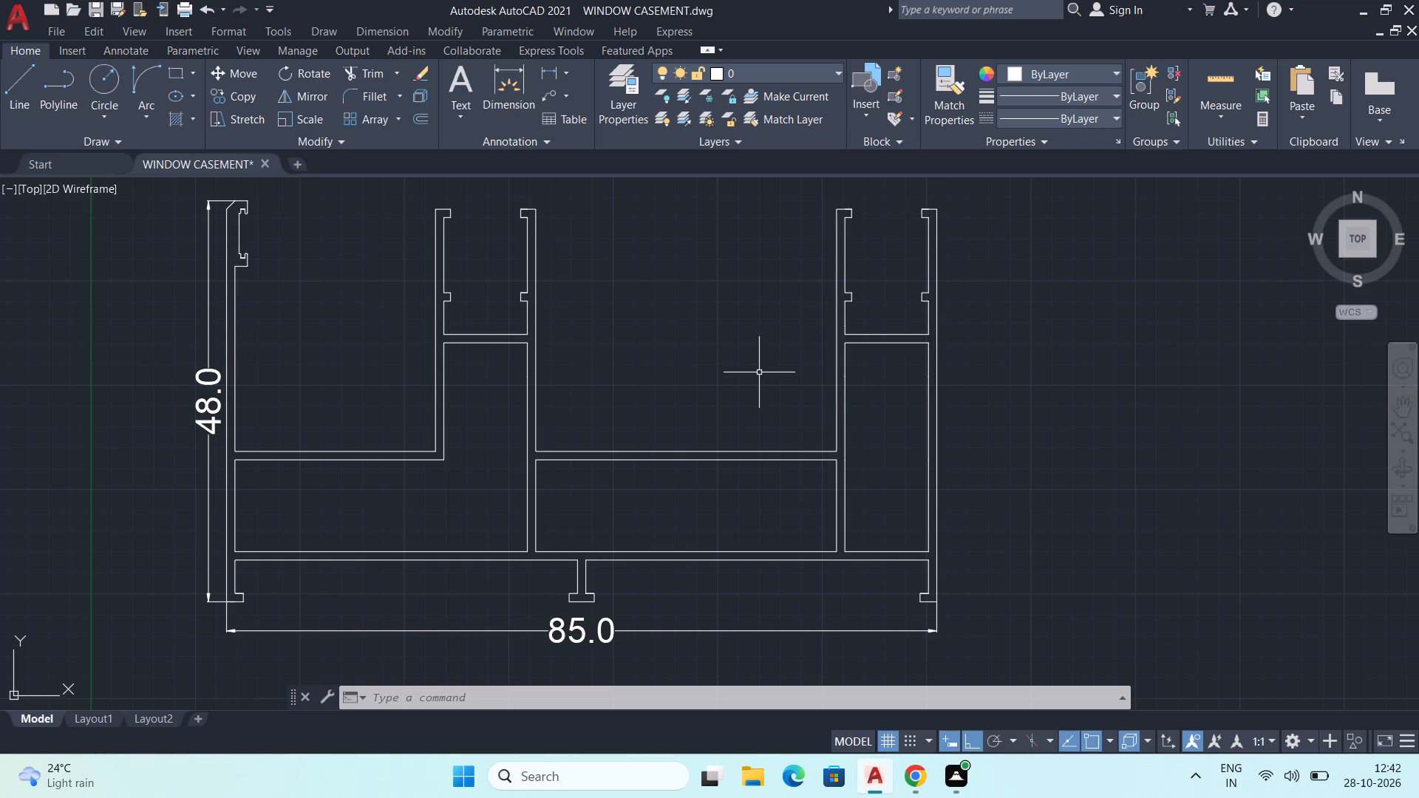
{"action": "middle_click_drag", "start_coordinate": [755, 408], "coordinate": [746, 432]}
{"action": "scroll", "coordinate": [751, 432], "scroll_direction": "down", "scroll_amount": 1}
{"action": "middle_click_drag", "start_coordinate": [766, 443], "coordinate": [723, 434]}
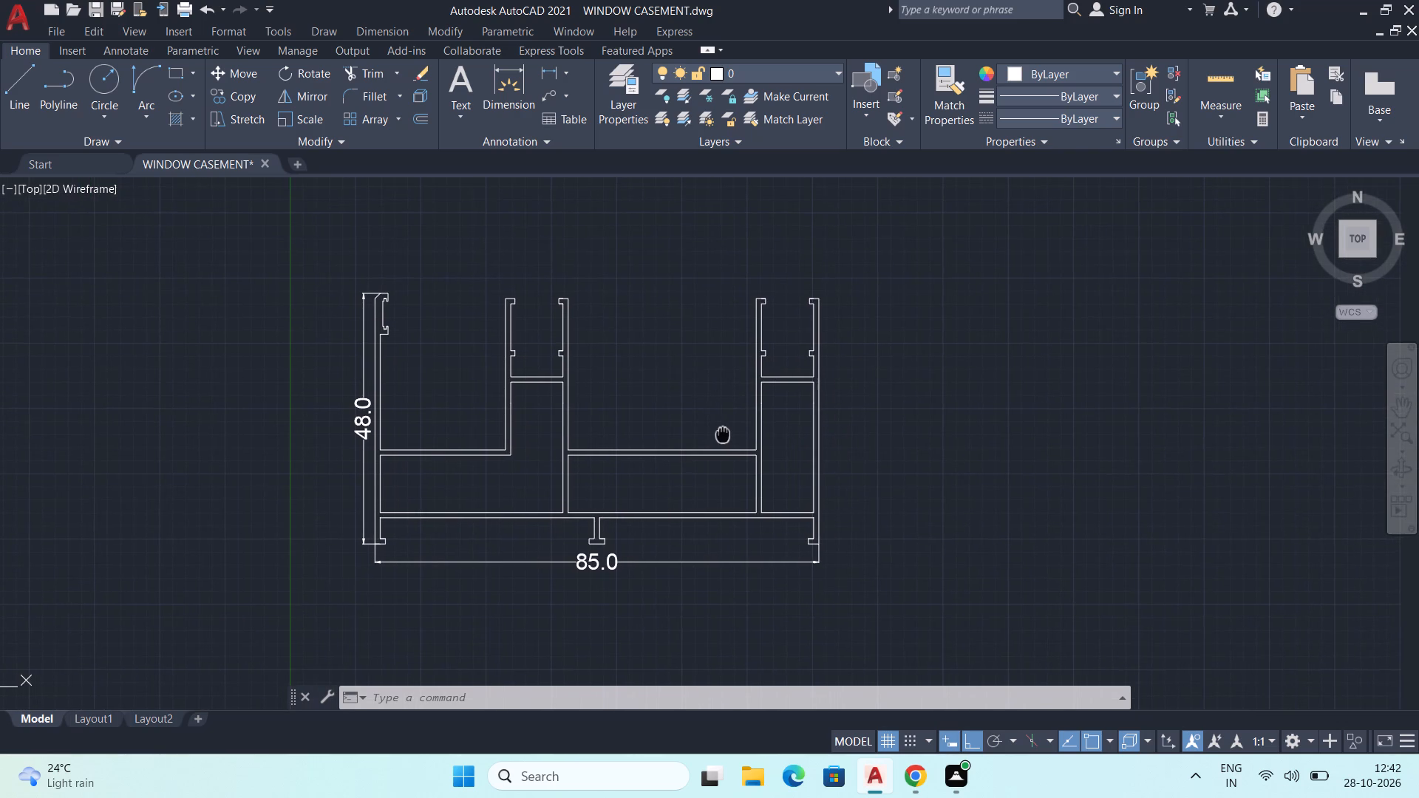
{"action": "middle_click_drag", "start_coordinate": [723, 434], "coordinate": [722, 434]}
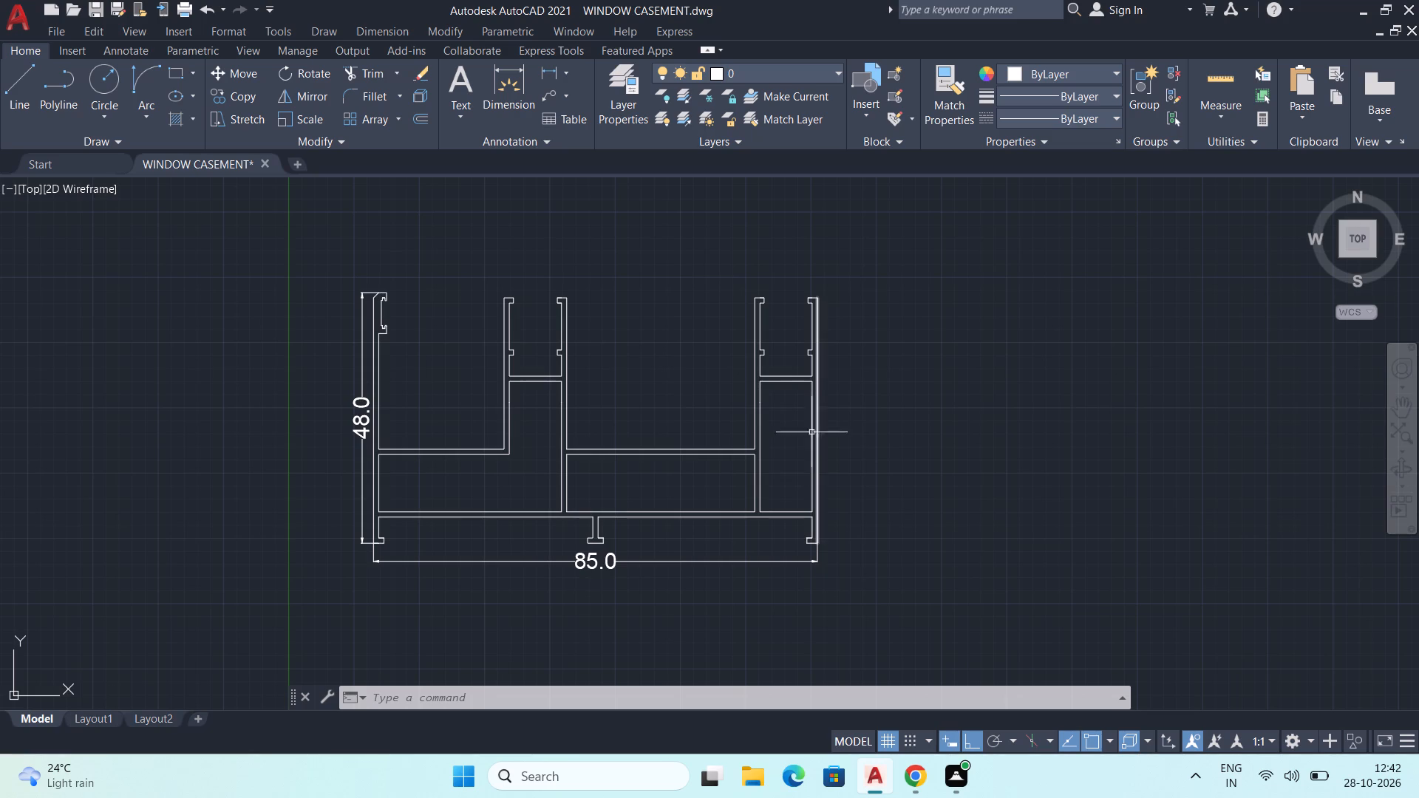
{"action": "middle_click_drag", "start_coordinate": [744, 460], "coordinate": [740, 474]}
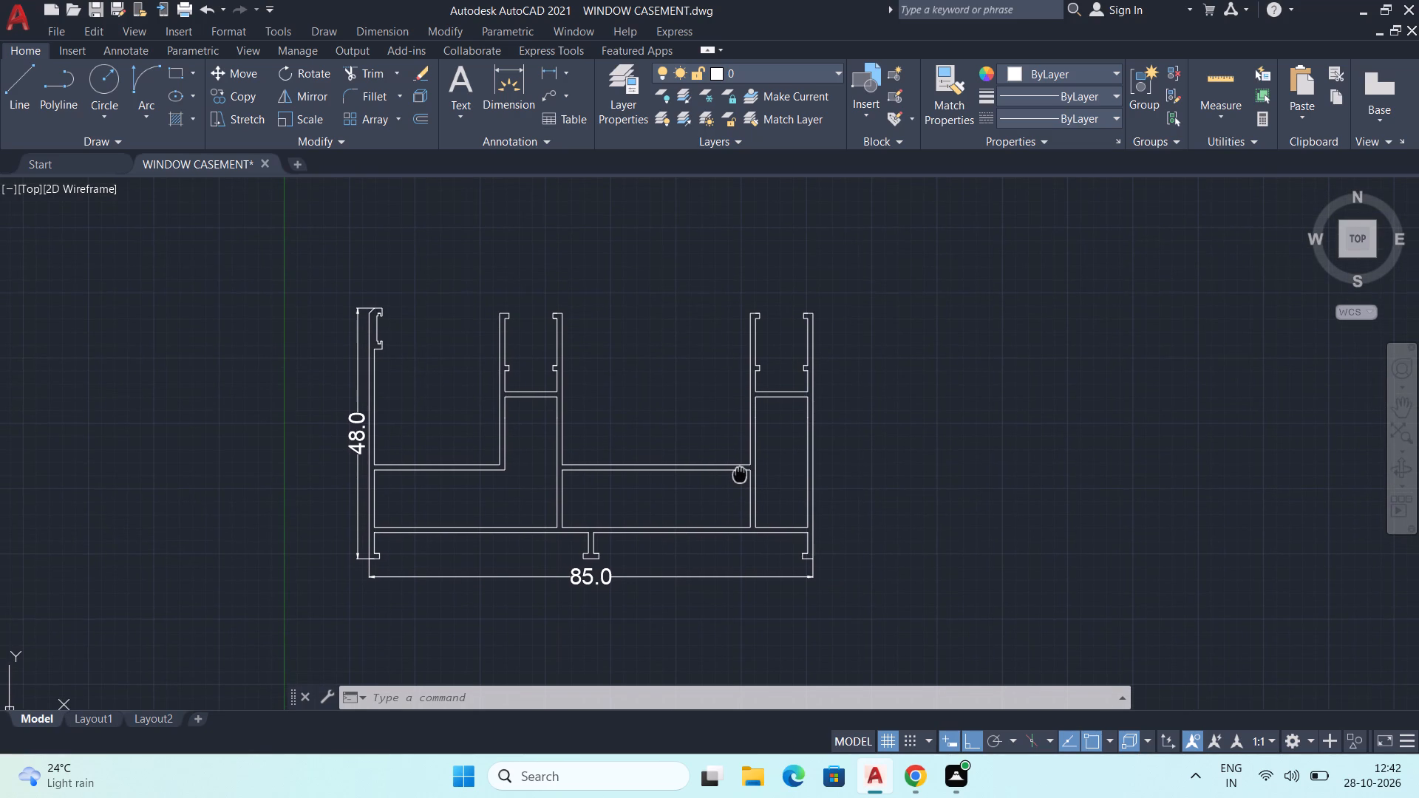
{"action": "middle_click_drag", "start_coordinate": [740, 474], "coordinate": [728, 497]}
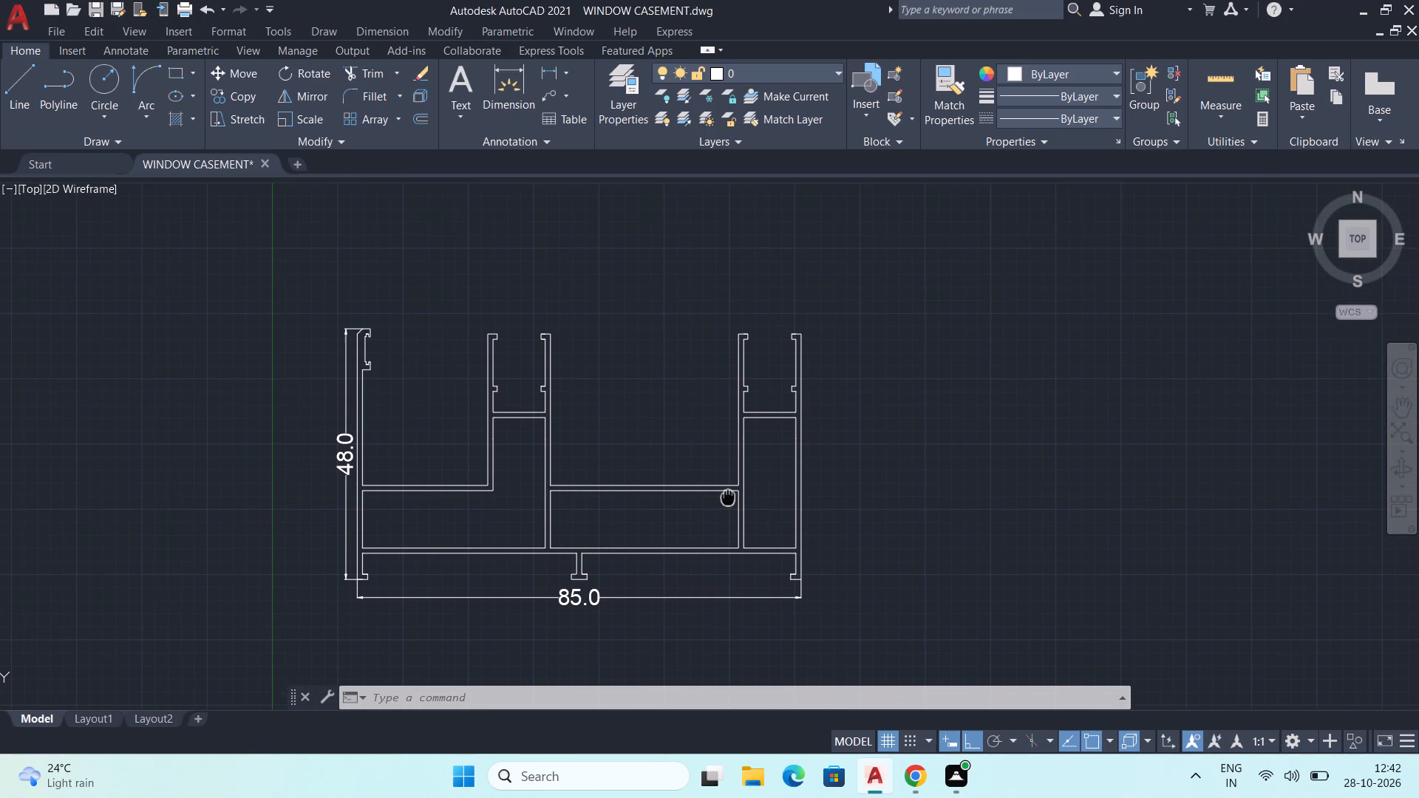
{"action": "middle_click_drag", "start_coordinate": [728, 497], "coordinate": [729, 464]}
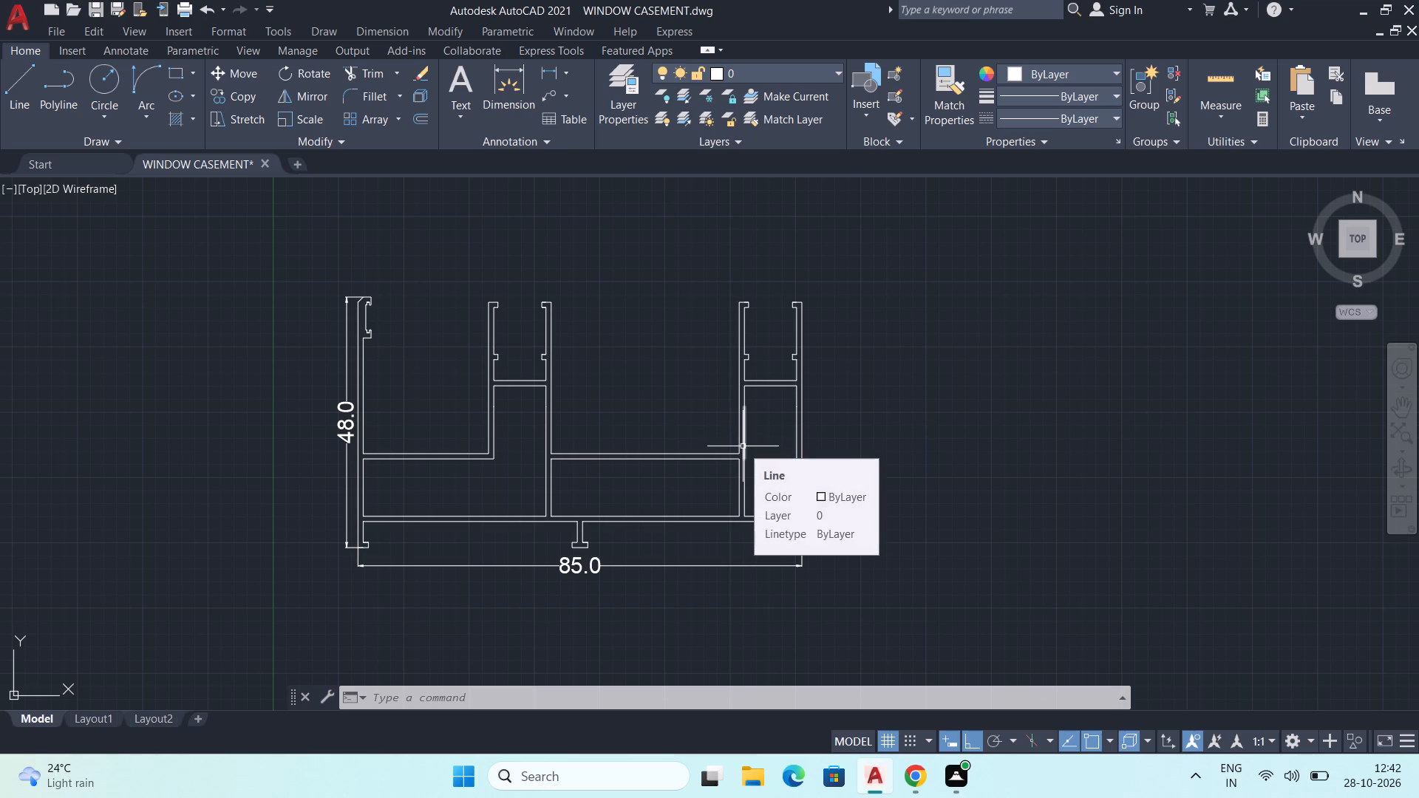
{"action": "middle_click_drag", "start_coordinate": [593, 434], "coordinate": [618, 482]}
{"action": "scroll", "coordinate": [548, 440], "scroll_direction": "up", "scroll_amount": 1}
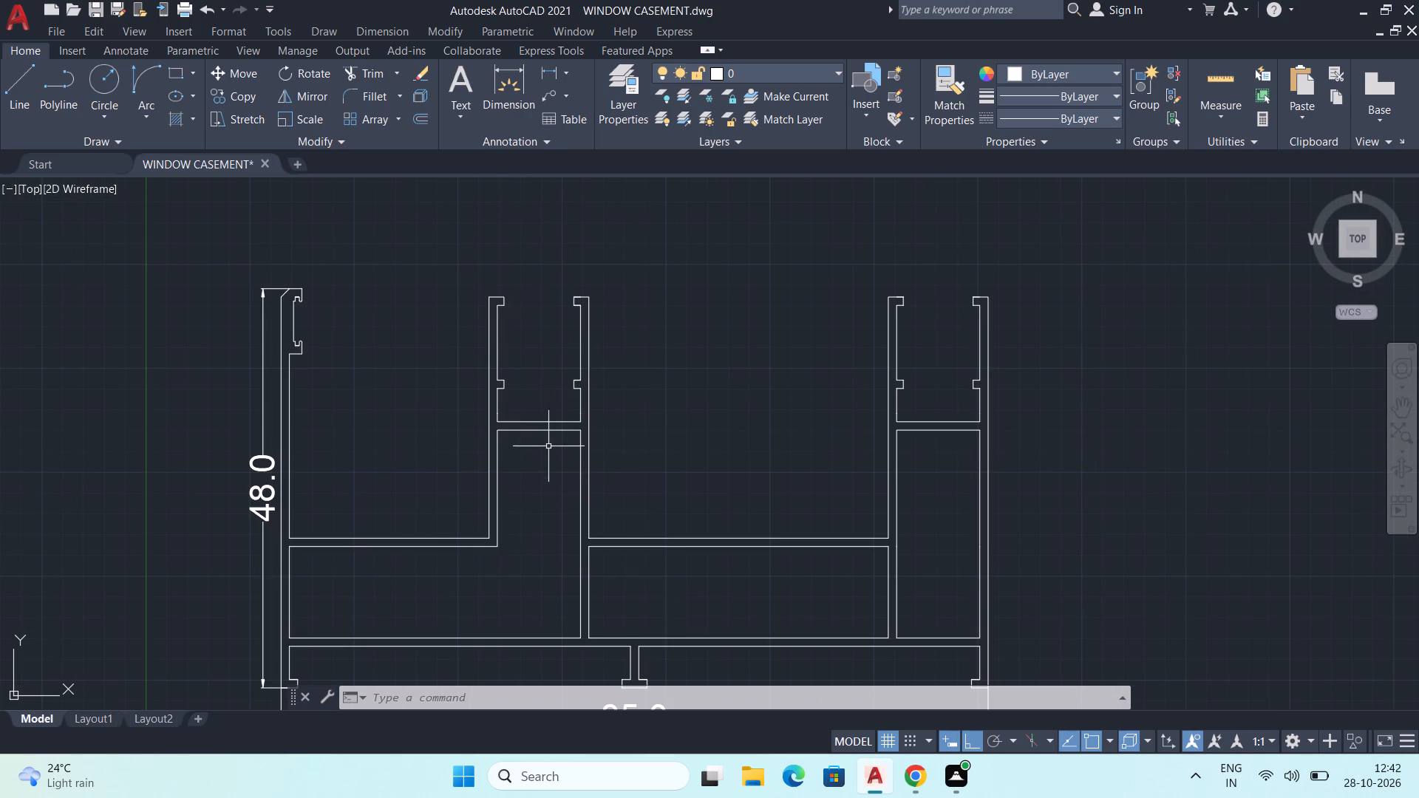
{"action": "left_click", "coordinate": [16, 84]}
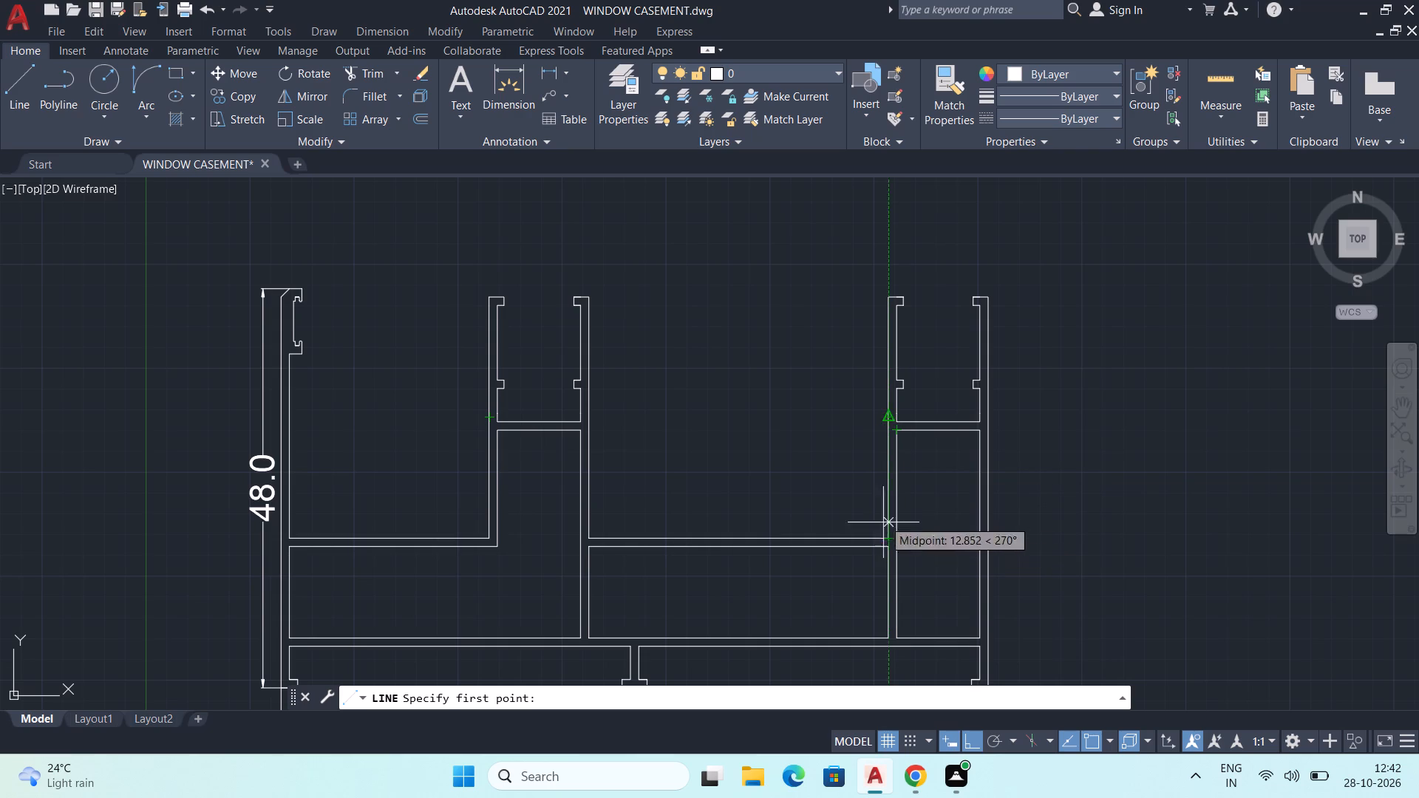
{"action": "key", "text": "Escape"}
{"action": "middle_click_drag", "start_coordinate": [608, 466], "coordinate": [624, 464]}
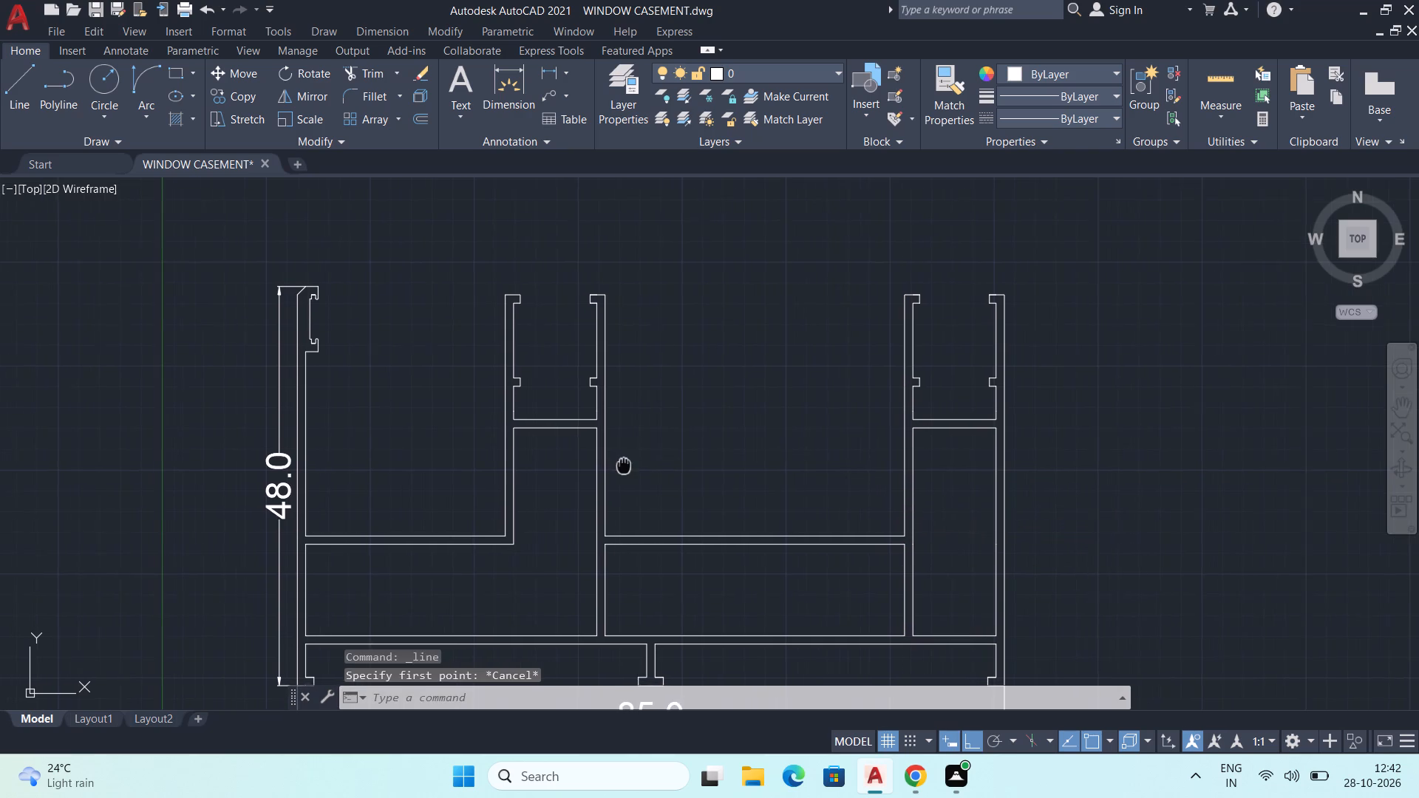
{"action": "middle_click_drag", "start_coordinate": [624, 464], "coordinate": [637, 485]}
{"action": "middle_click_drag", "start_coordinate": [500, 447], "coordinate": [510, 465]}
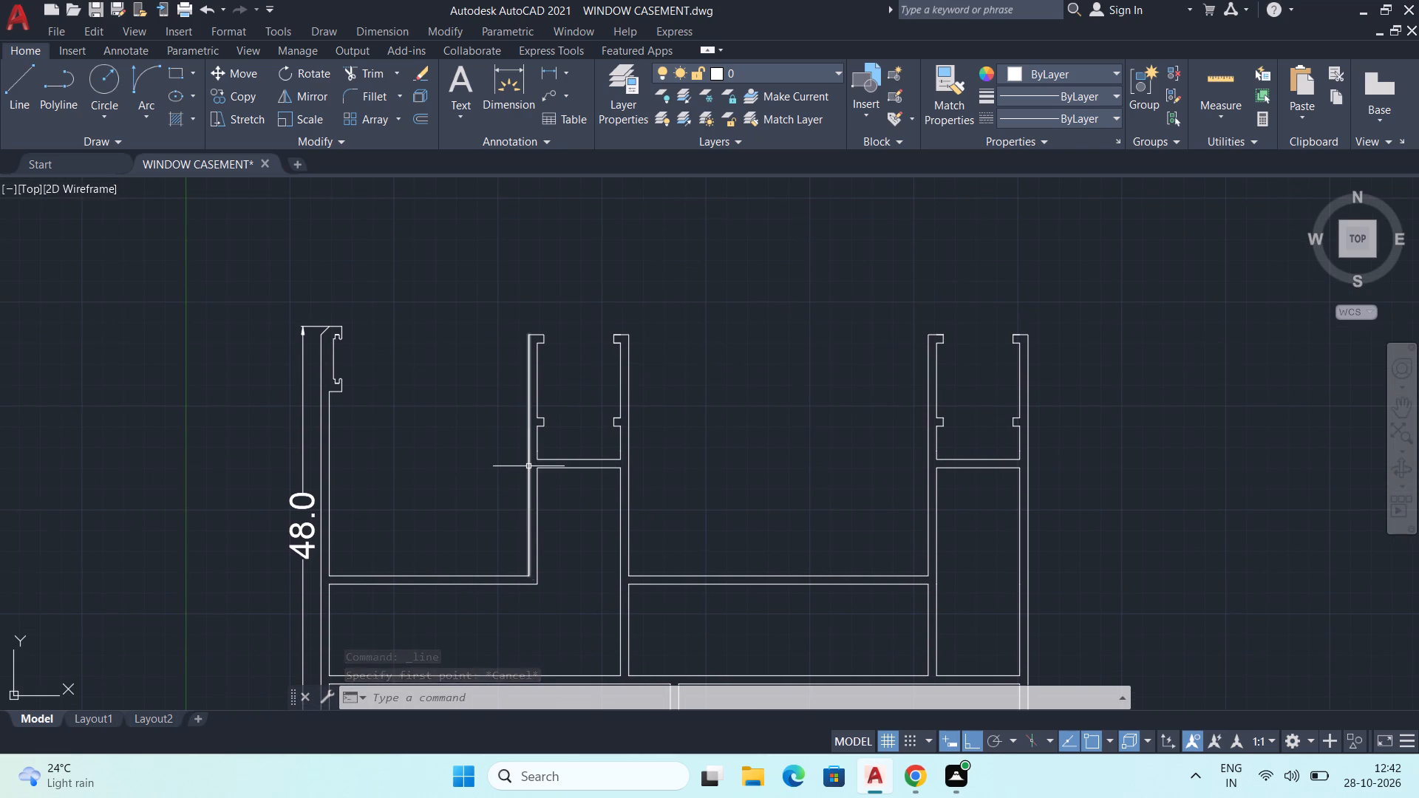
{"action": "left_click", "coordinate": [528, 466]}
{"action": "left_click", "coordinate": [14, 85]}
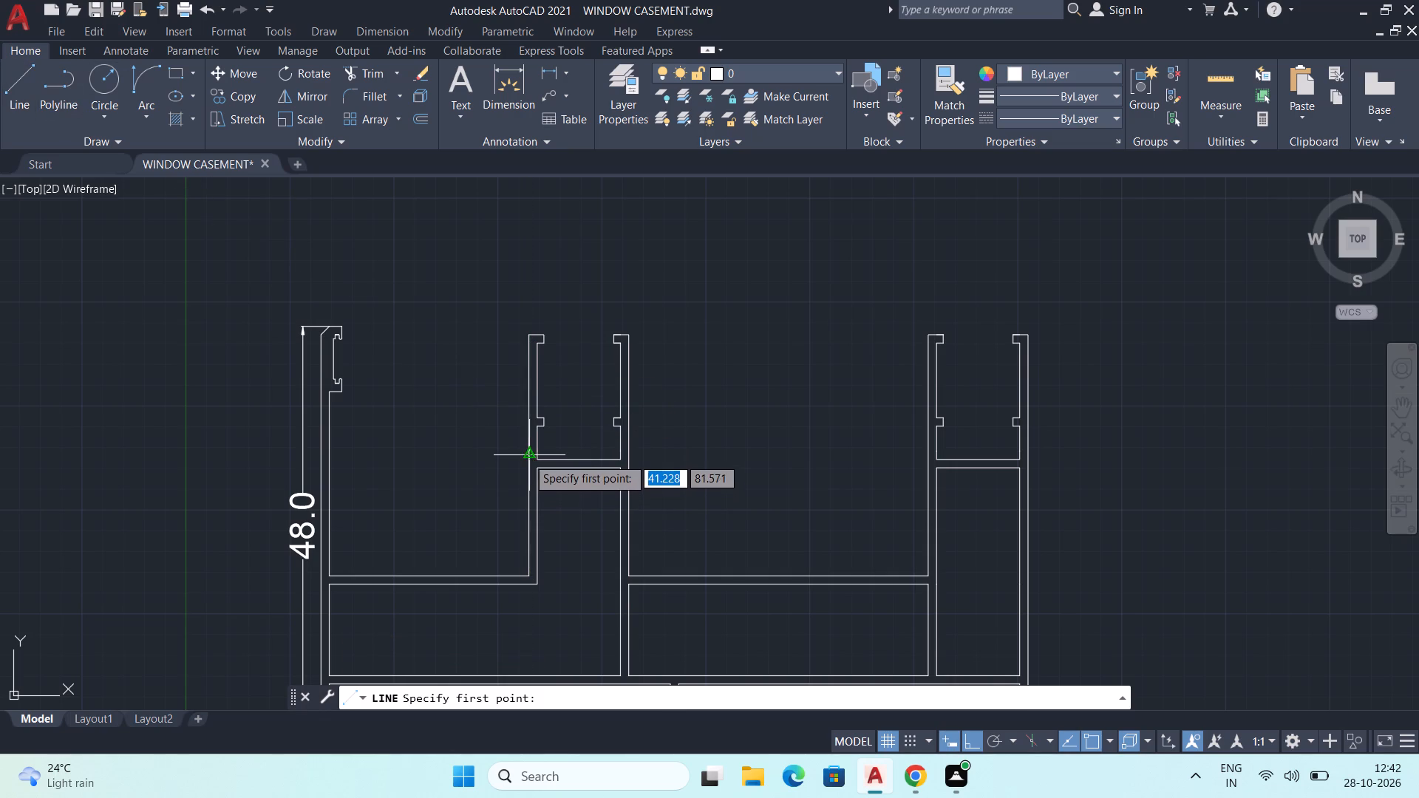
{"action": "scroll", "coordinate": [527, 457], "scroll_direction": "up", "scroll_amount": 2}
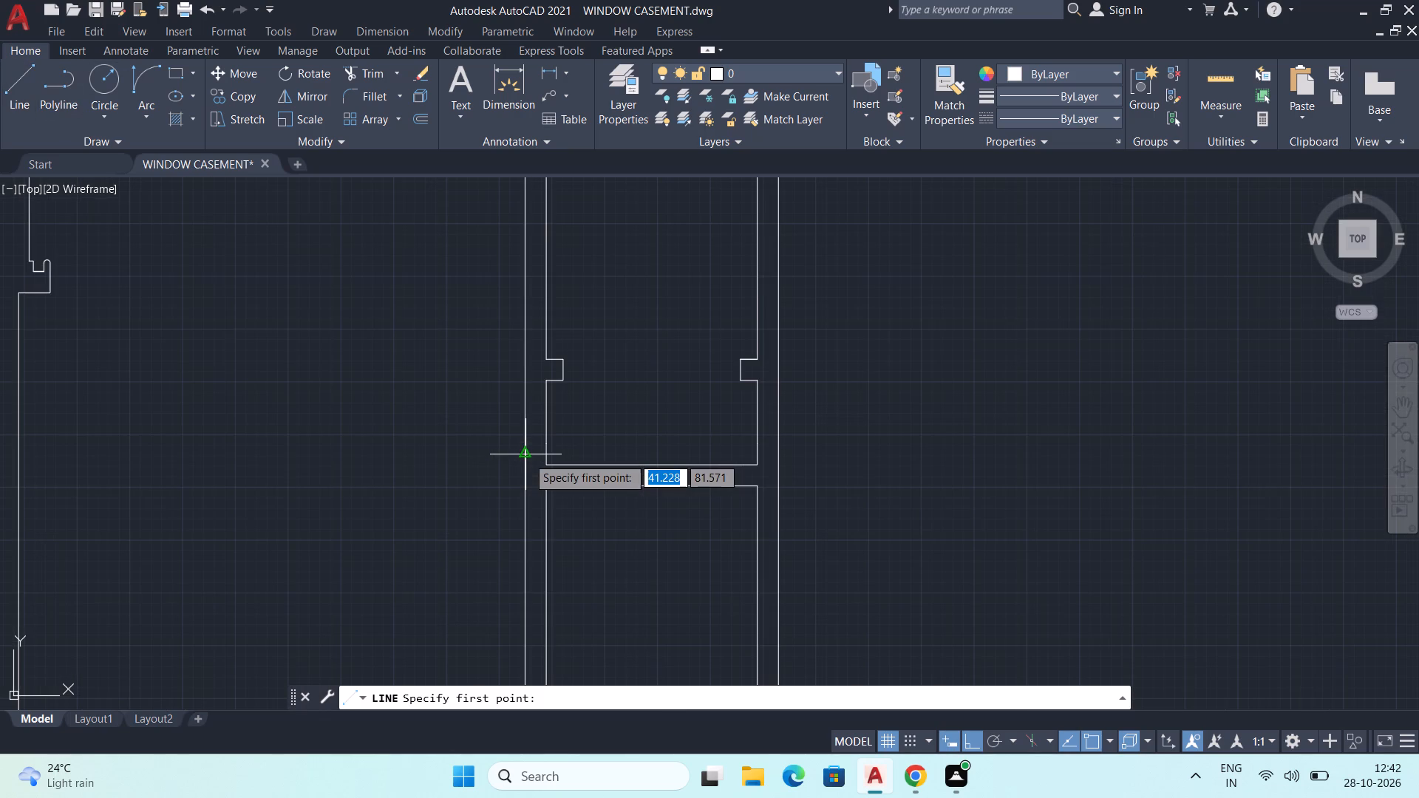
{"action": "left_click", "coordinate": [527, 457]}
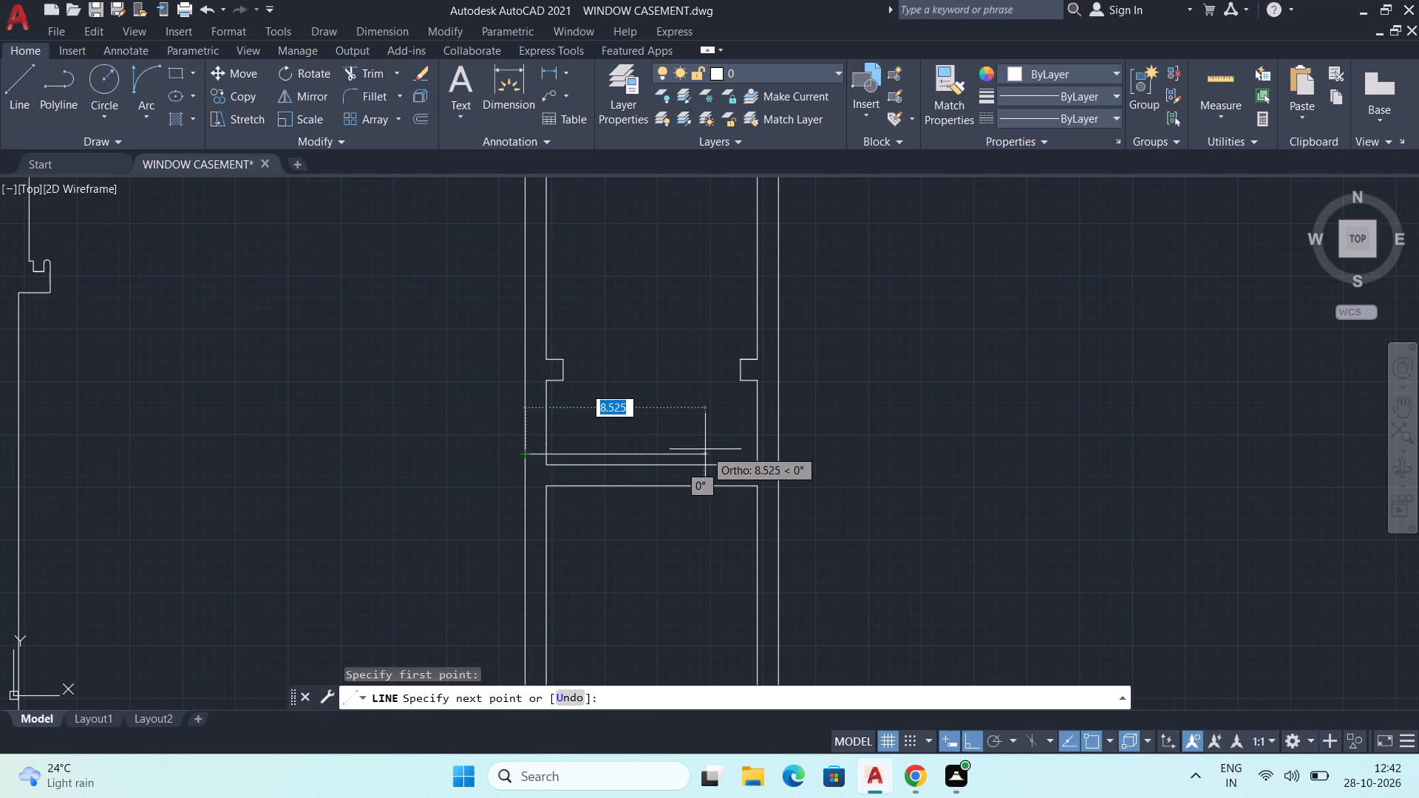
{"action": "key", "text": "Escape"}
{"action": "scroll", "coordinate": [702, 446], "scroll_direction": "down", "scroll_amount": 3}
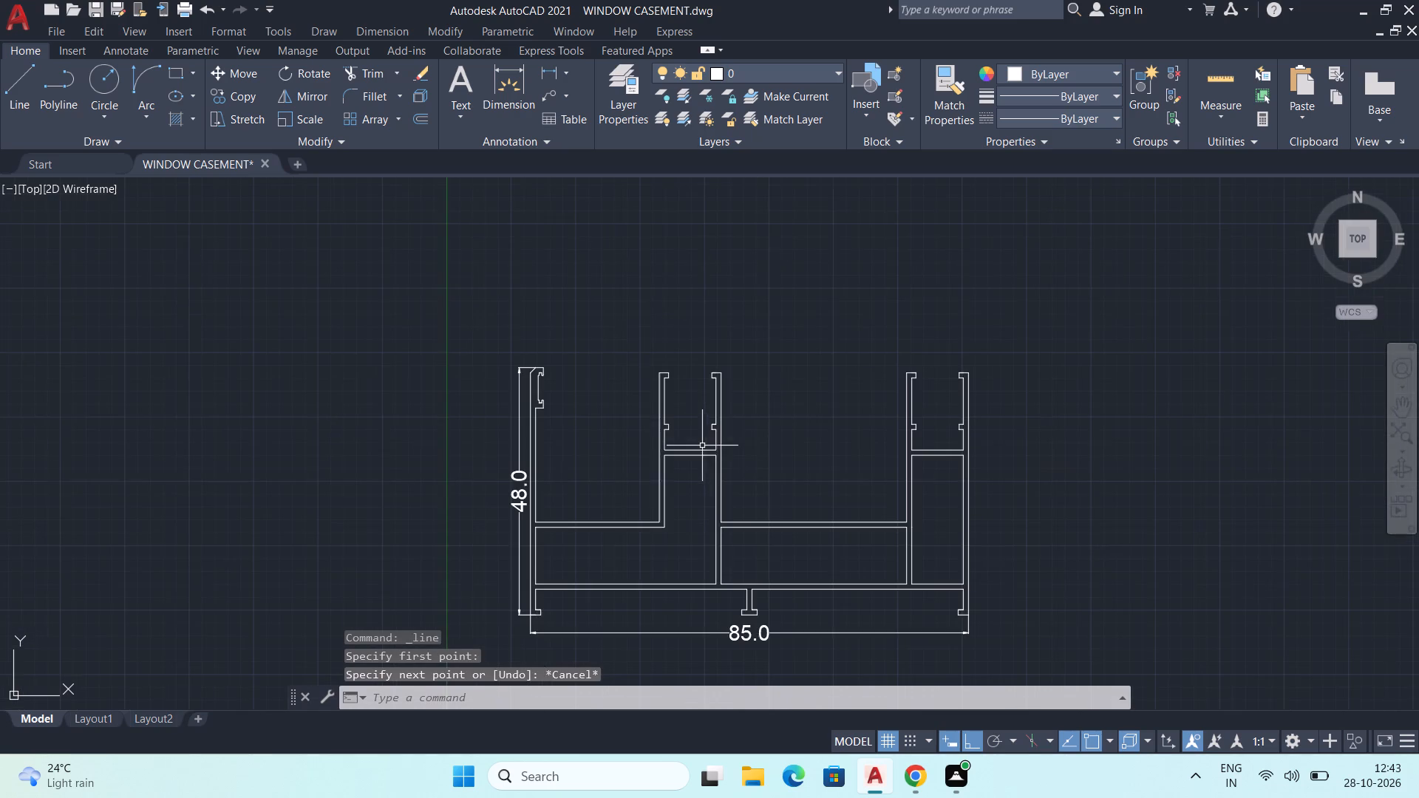
Hatch the wall thickness of the whole casement profile with a Solid fill in colour 9, leaving the inner chambers empty.
{"action": "middle_click_drag", "start_coordinate": [719, 470], "coordinate": [665, 453]}
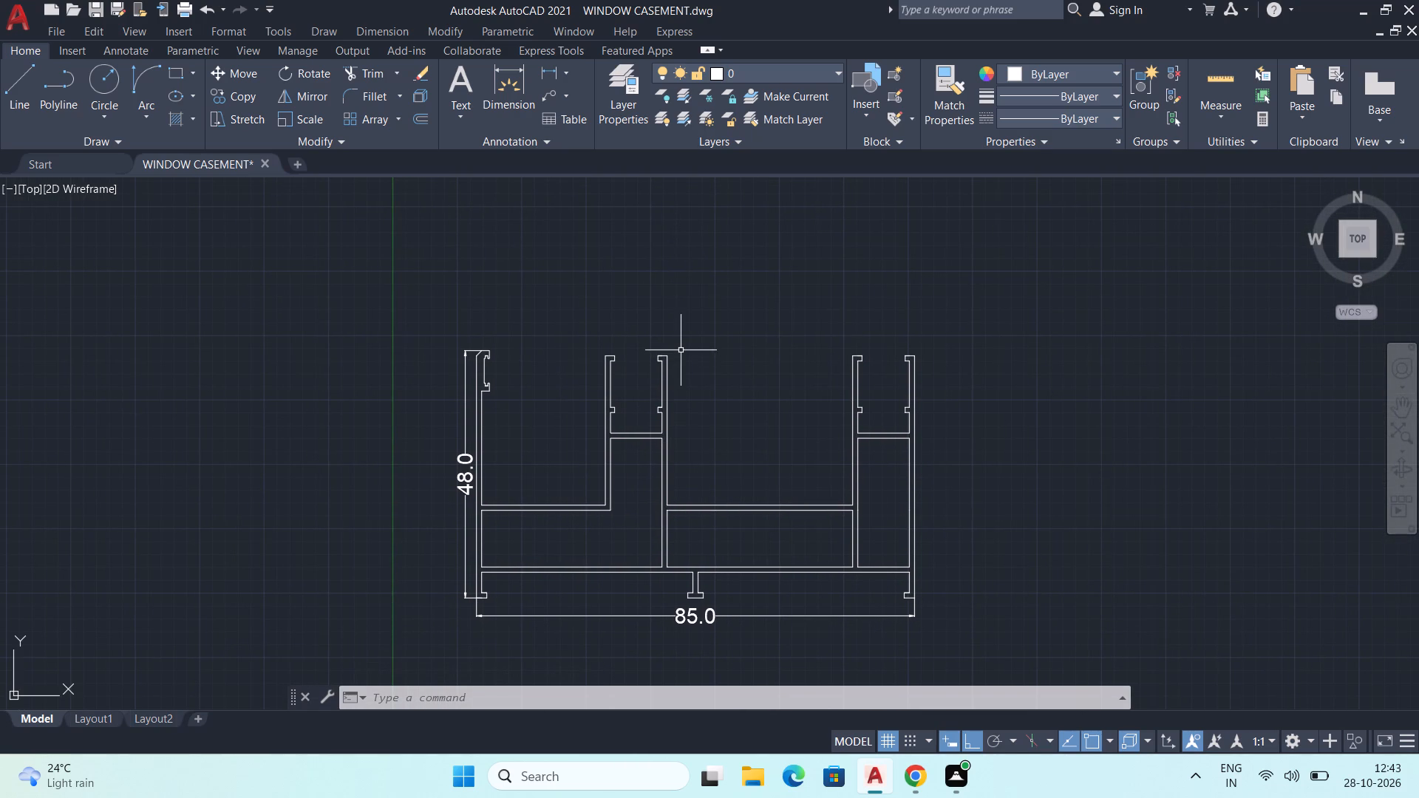
{"action": "middle_click_drag", "start_coordinate": [605, 511], "coordinate": [479, 497]}
{"action": "middle_click_drag", "start_coordinate": [529, 457], "coordinate": [541, 473]}
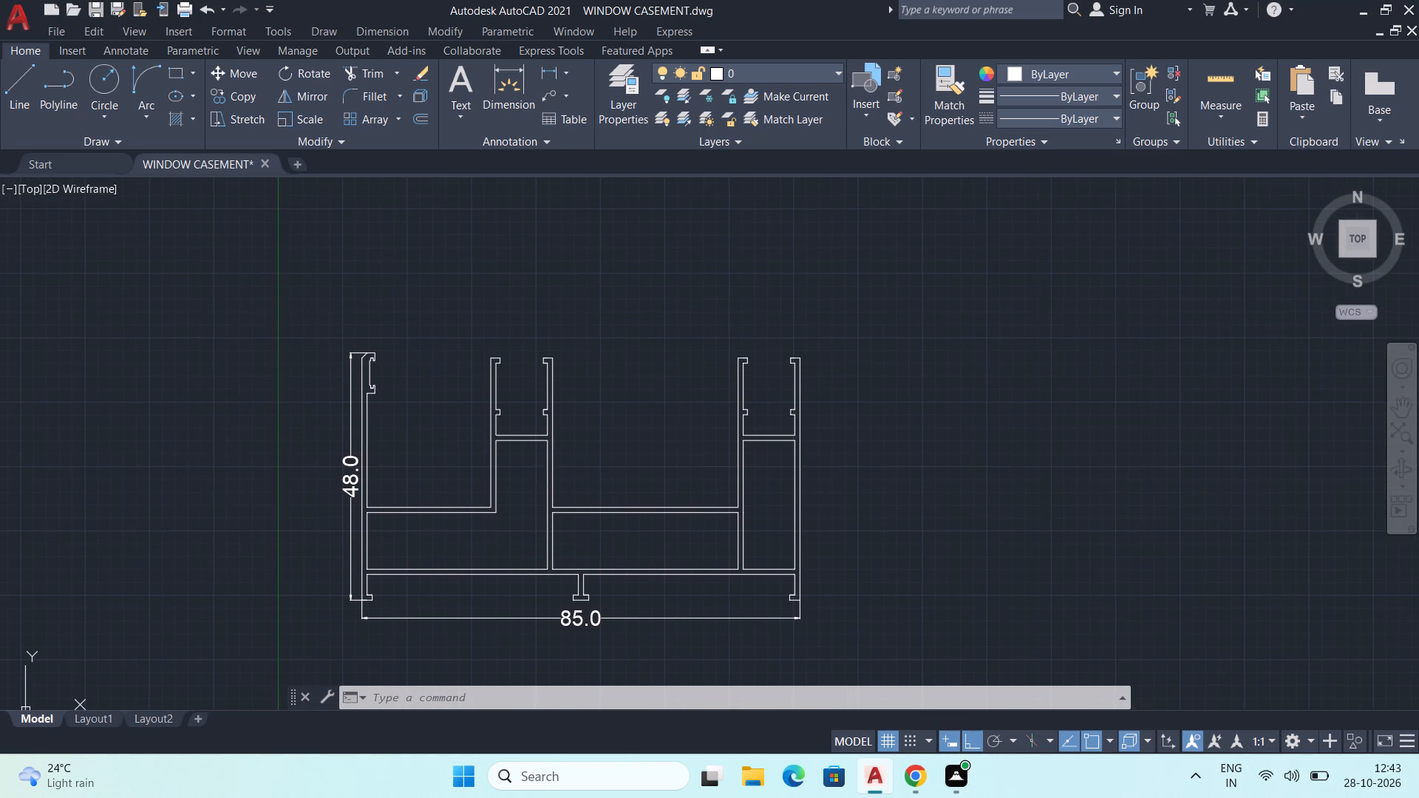
{"action": "middle_click_drag", "start_coordinate": [541, 453], "coordinate": [545, 504]}
{"action": "key", "text": "h"}
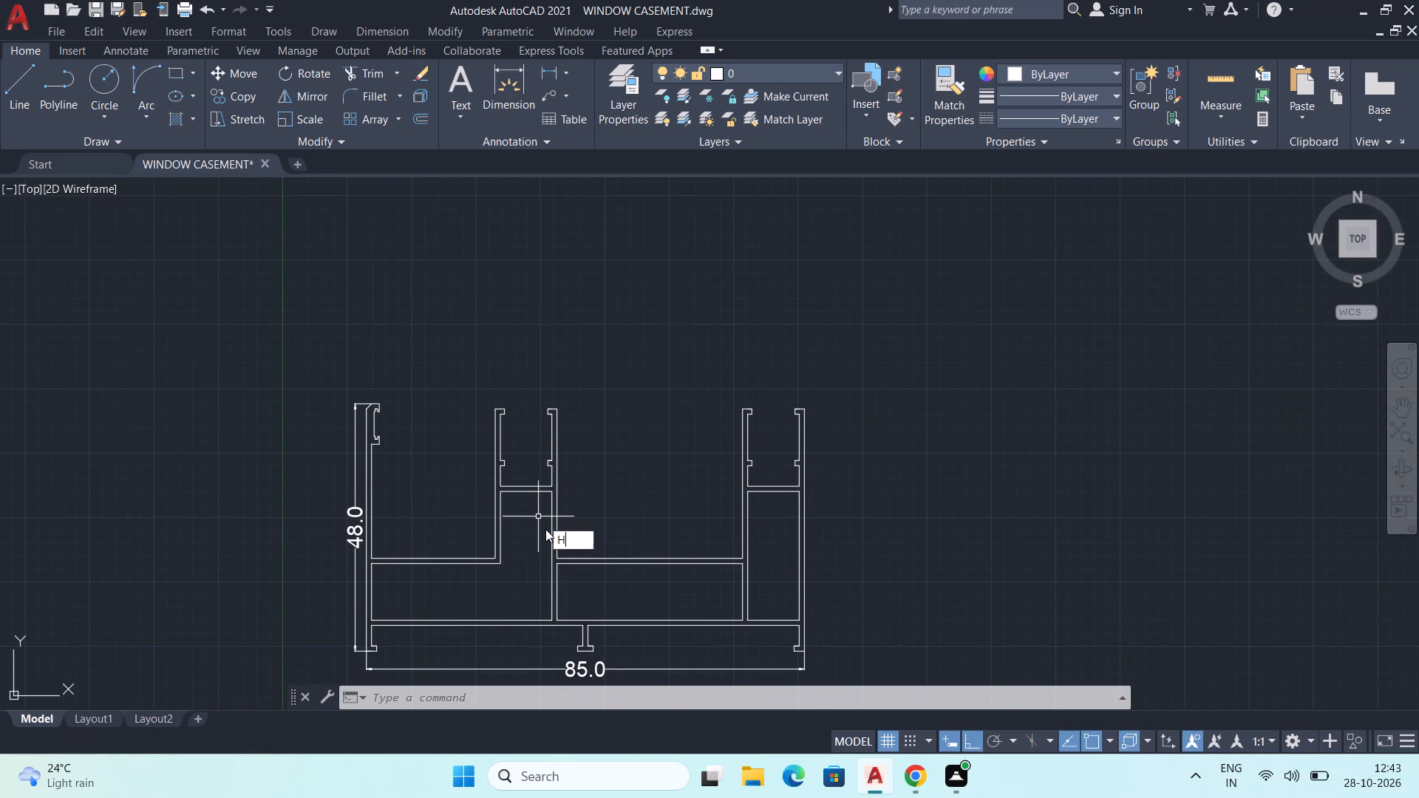
{"action": "key", "text": "Return"}
{"action": "scroll", "coordinate": [503, 525], "scroll_direction": "up", "scroll_amount": 2}
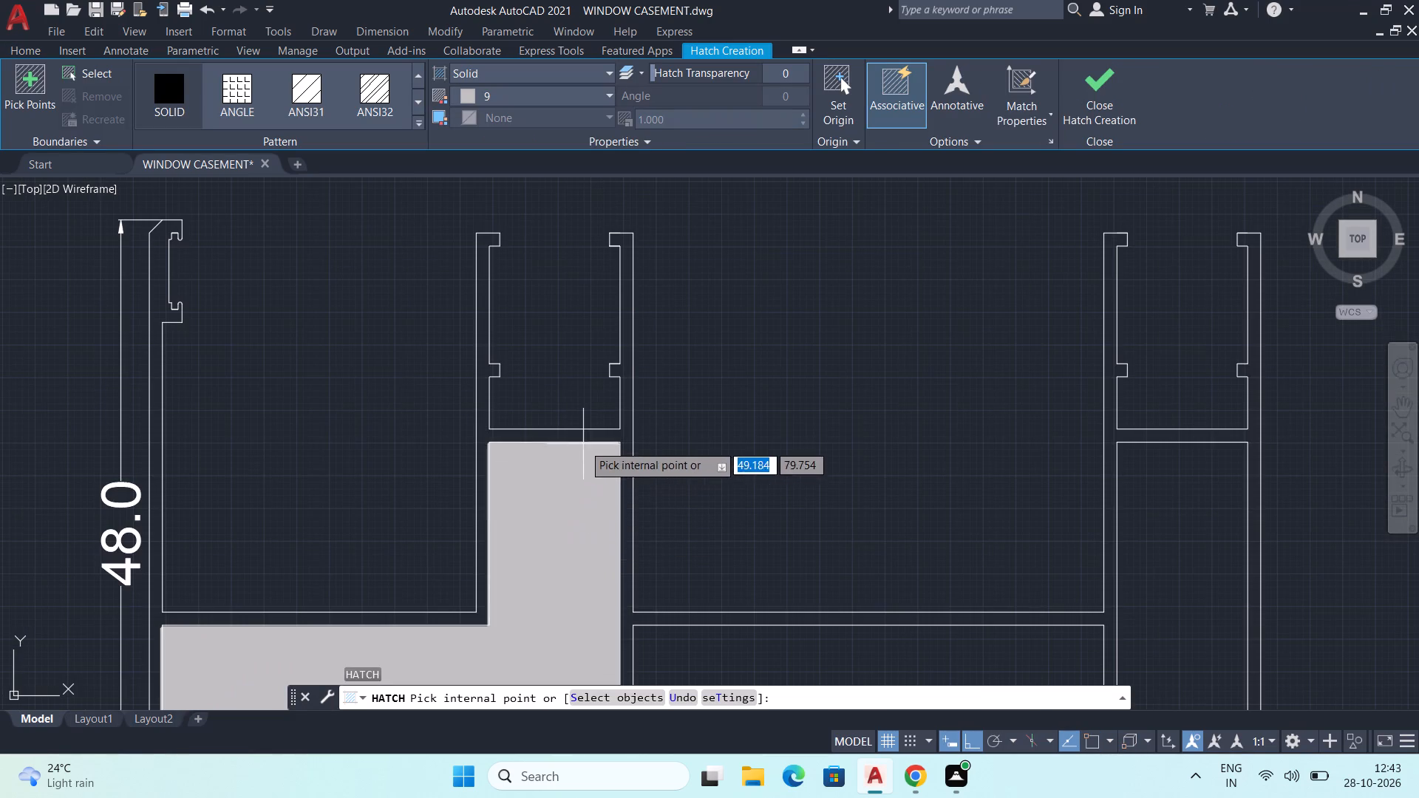
{"action": "scroll", "coordinate": [617, 436], "scroll_direction": "down", "scroll_amount": 2}
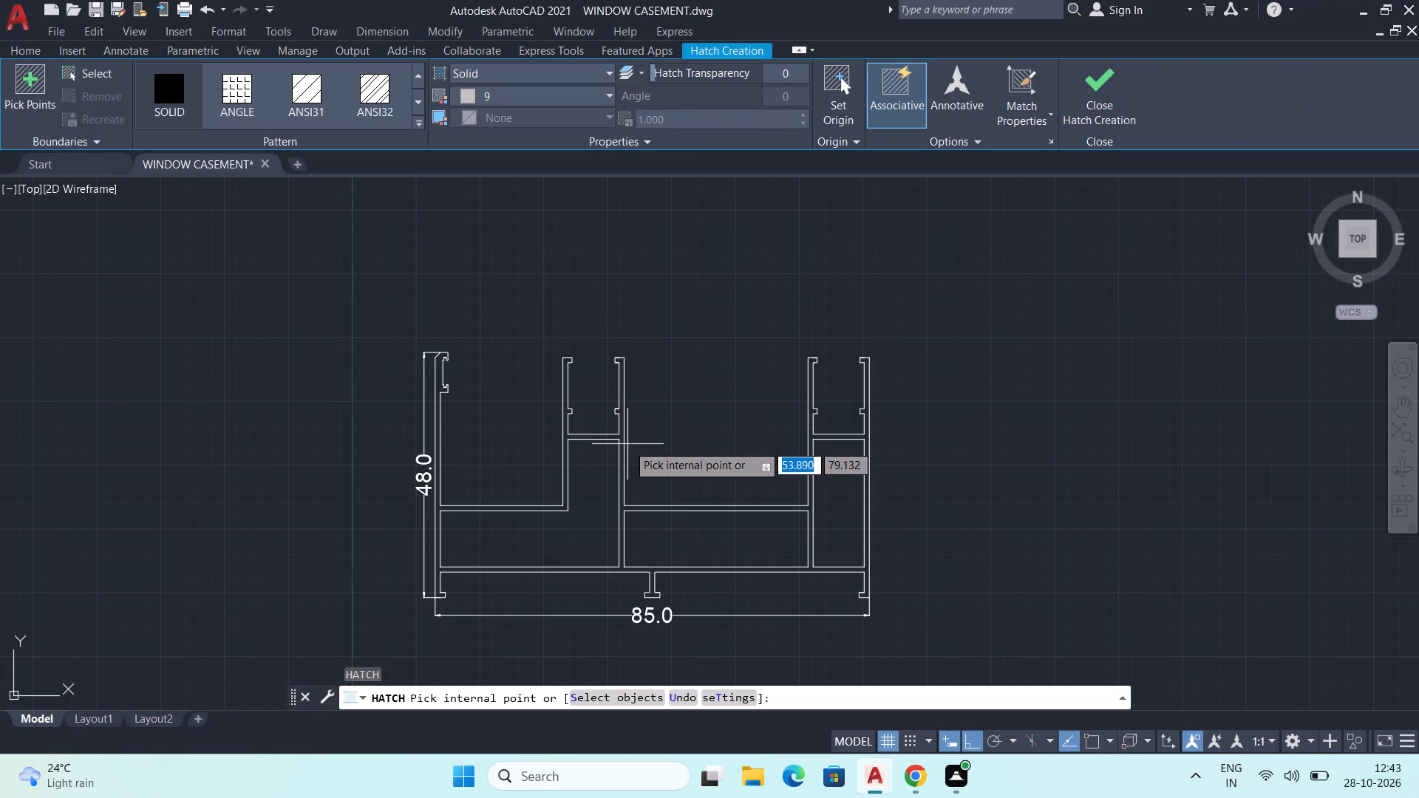
{"action": "scroll", "coordinate": [627, 444], "scroll_direction": "up", "scroll_amount": 1}
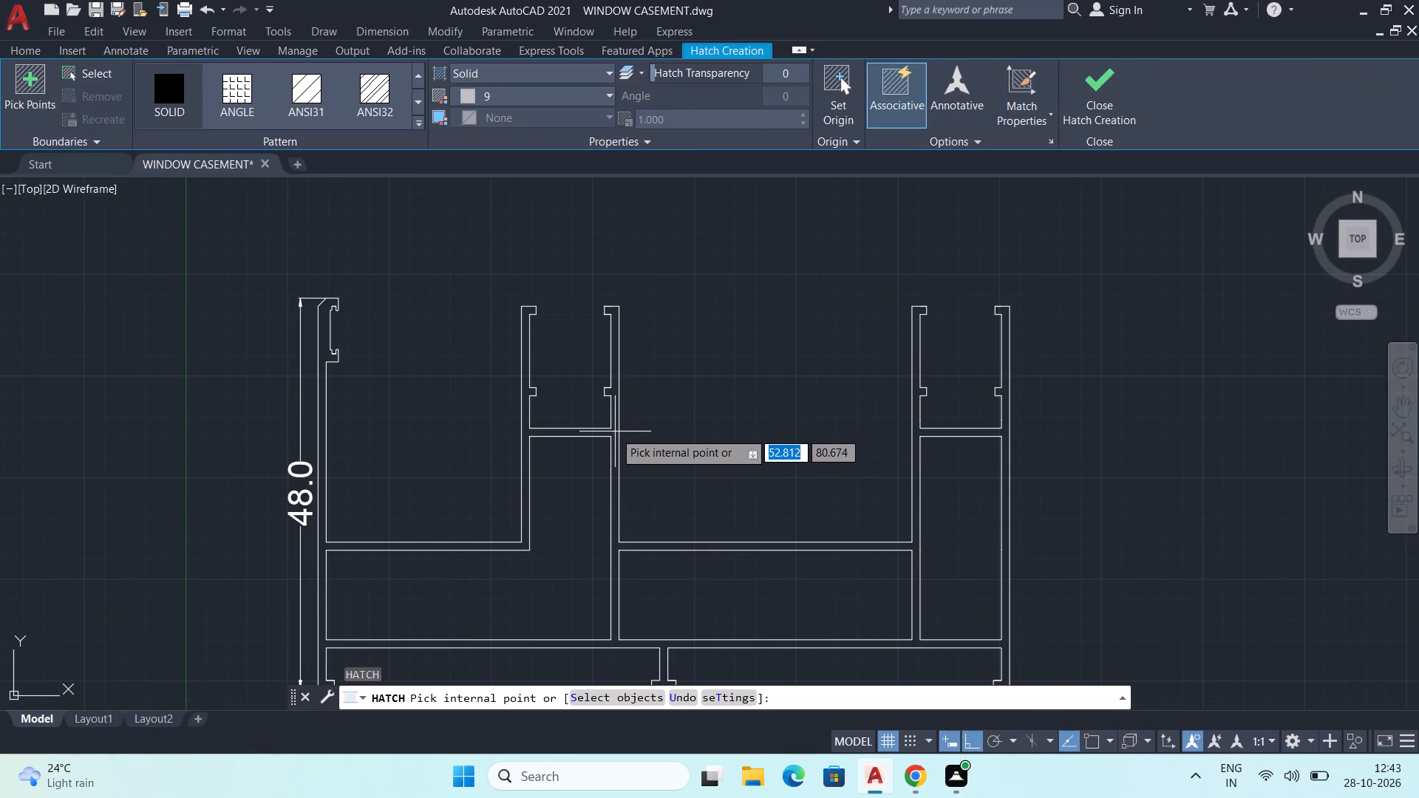
{"action": "left_click", "coordinate": [614, 431]}
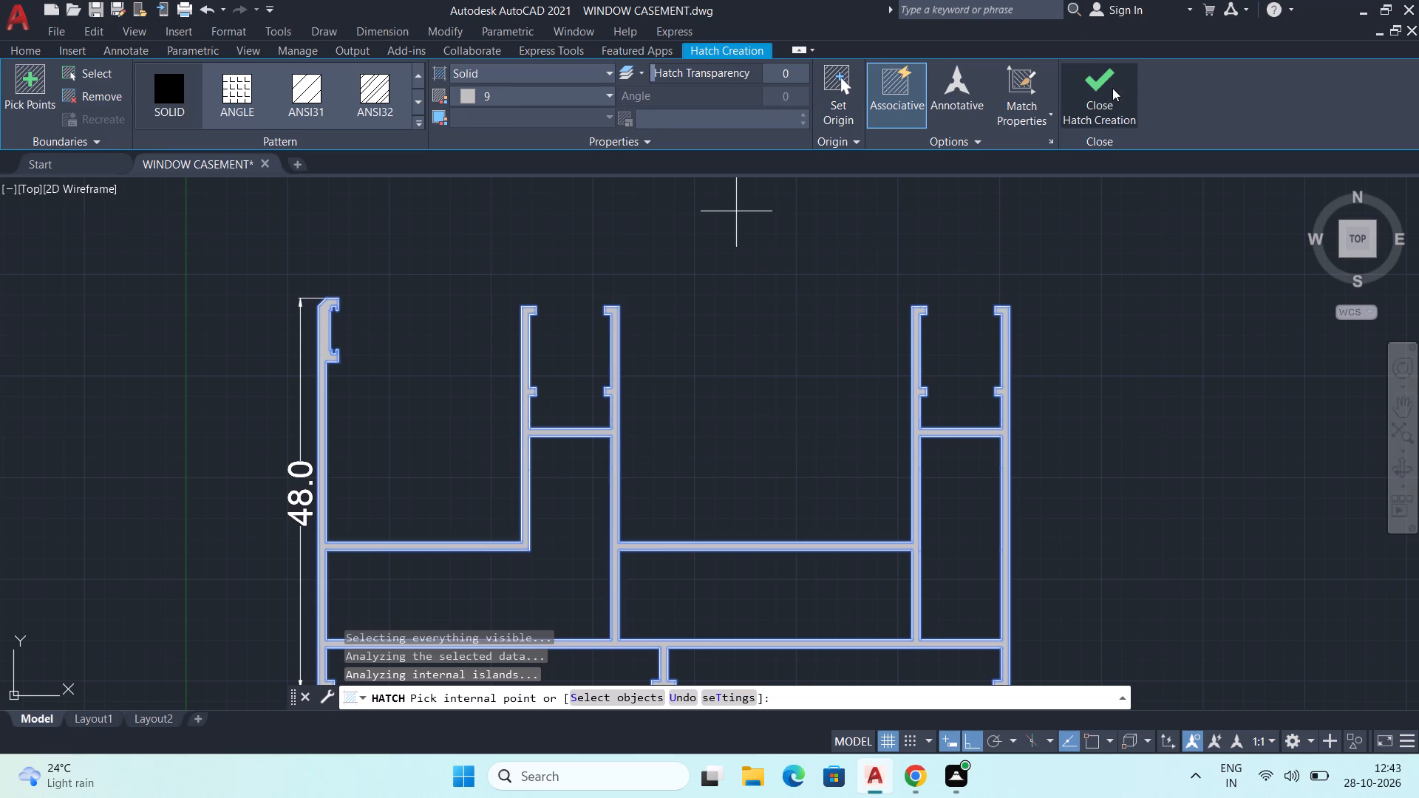
{"action": "left_click", "coordinate": [1112, 88]}
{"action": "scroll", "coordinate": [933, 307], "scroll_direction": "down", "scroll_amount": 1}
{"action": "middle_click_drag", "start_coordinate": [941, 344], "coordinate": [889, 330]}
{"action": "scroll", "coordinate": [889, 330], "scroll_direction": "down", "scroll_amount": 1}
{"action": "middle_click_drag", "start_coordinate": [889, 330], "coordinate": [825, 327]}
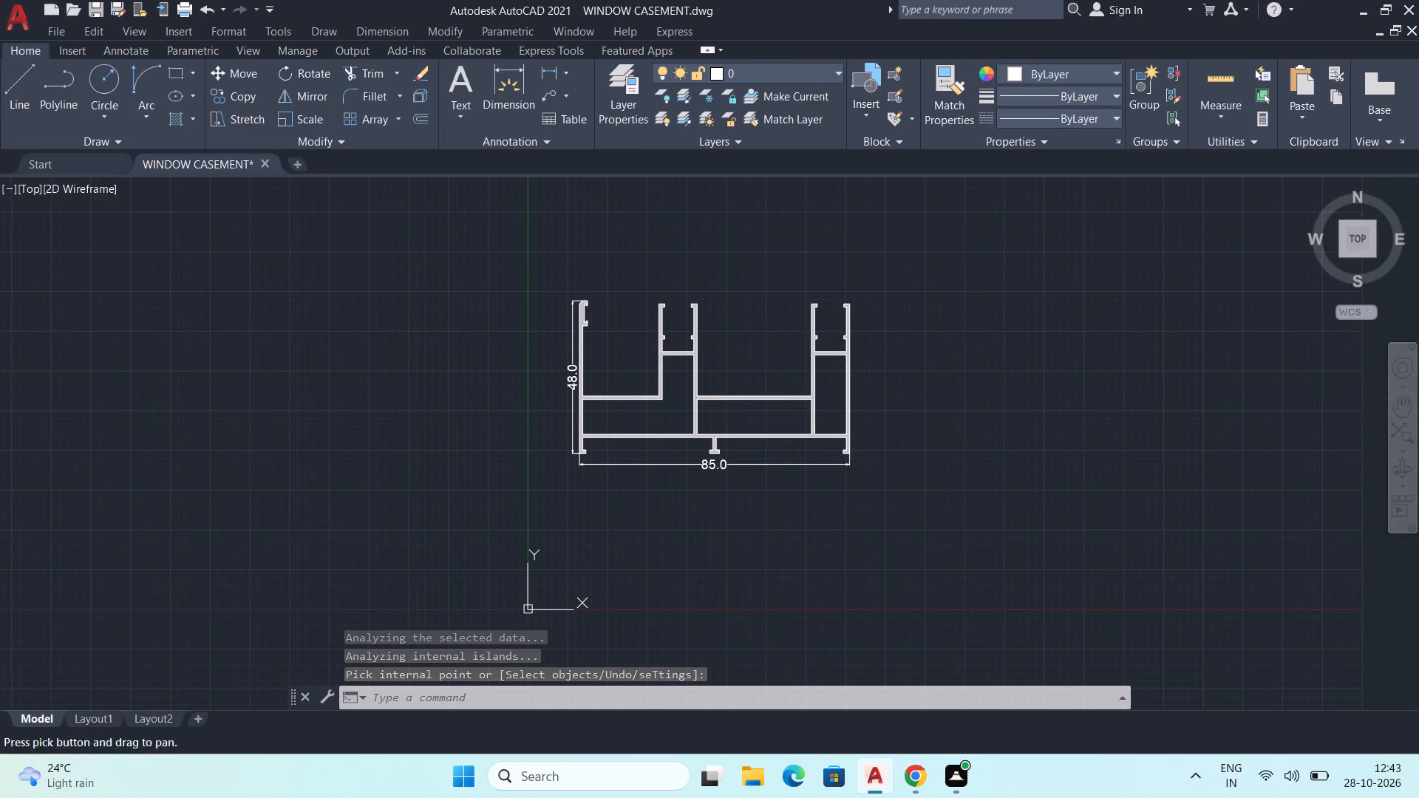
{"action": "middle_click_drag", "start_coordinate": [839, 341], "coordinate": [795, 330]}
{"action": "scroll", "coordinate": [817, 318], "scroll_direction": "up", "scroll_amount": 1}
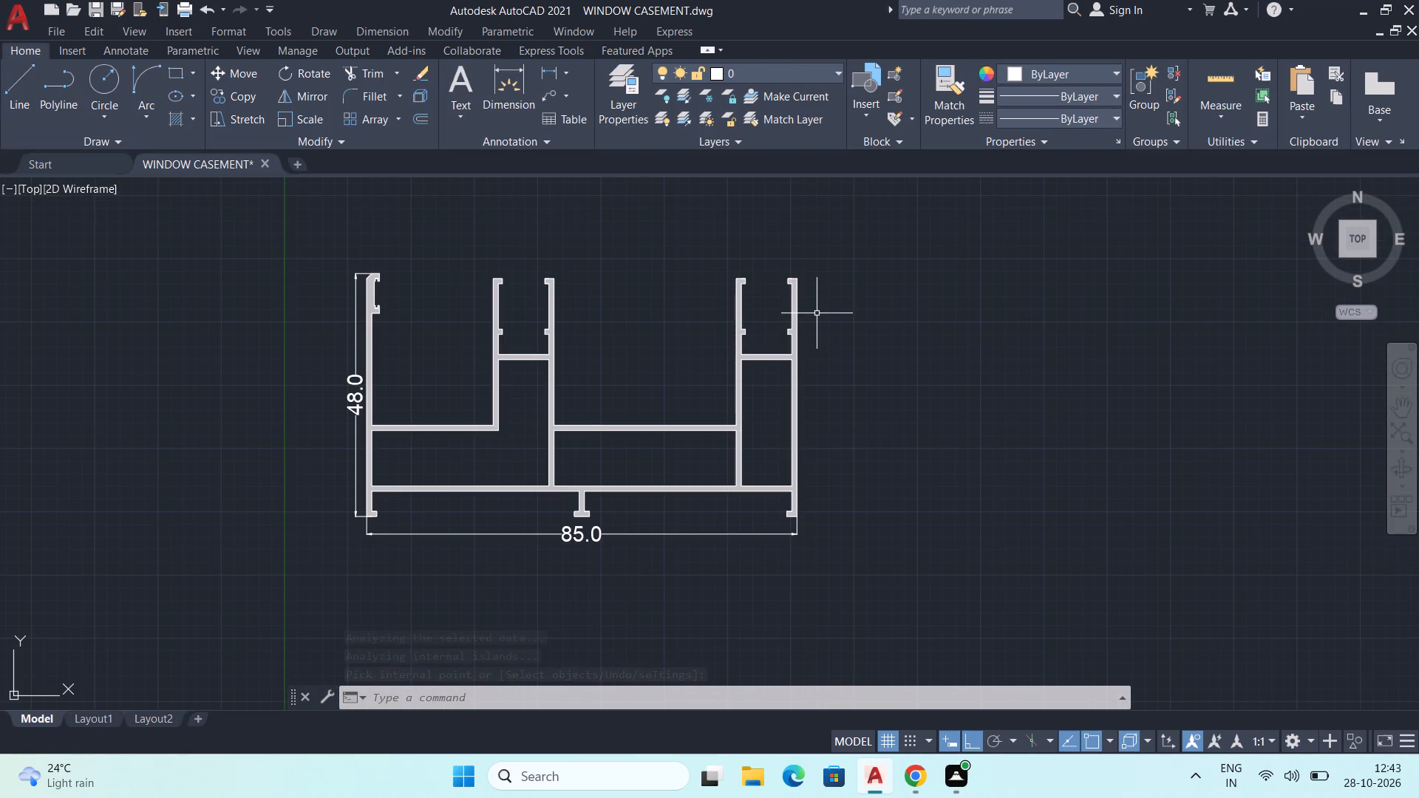
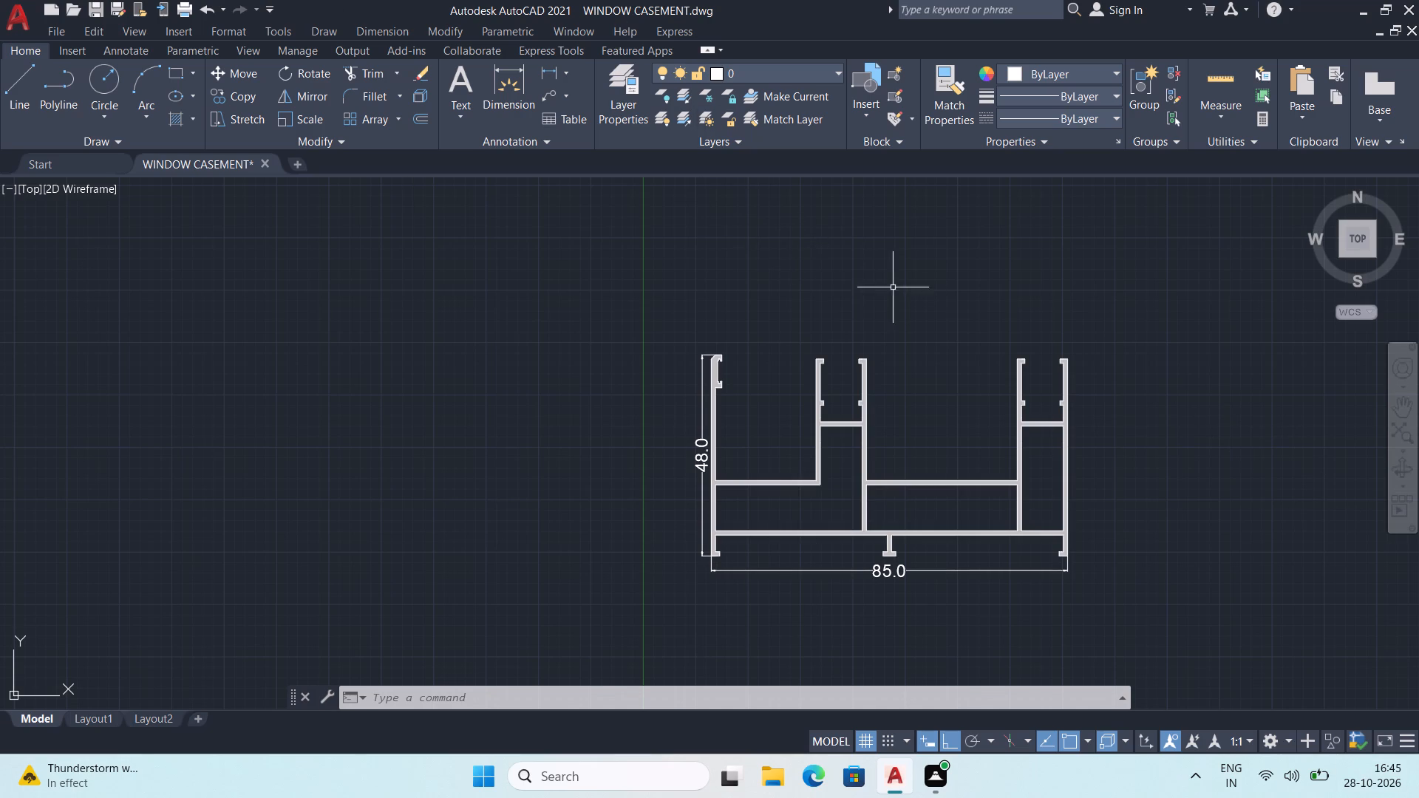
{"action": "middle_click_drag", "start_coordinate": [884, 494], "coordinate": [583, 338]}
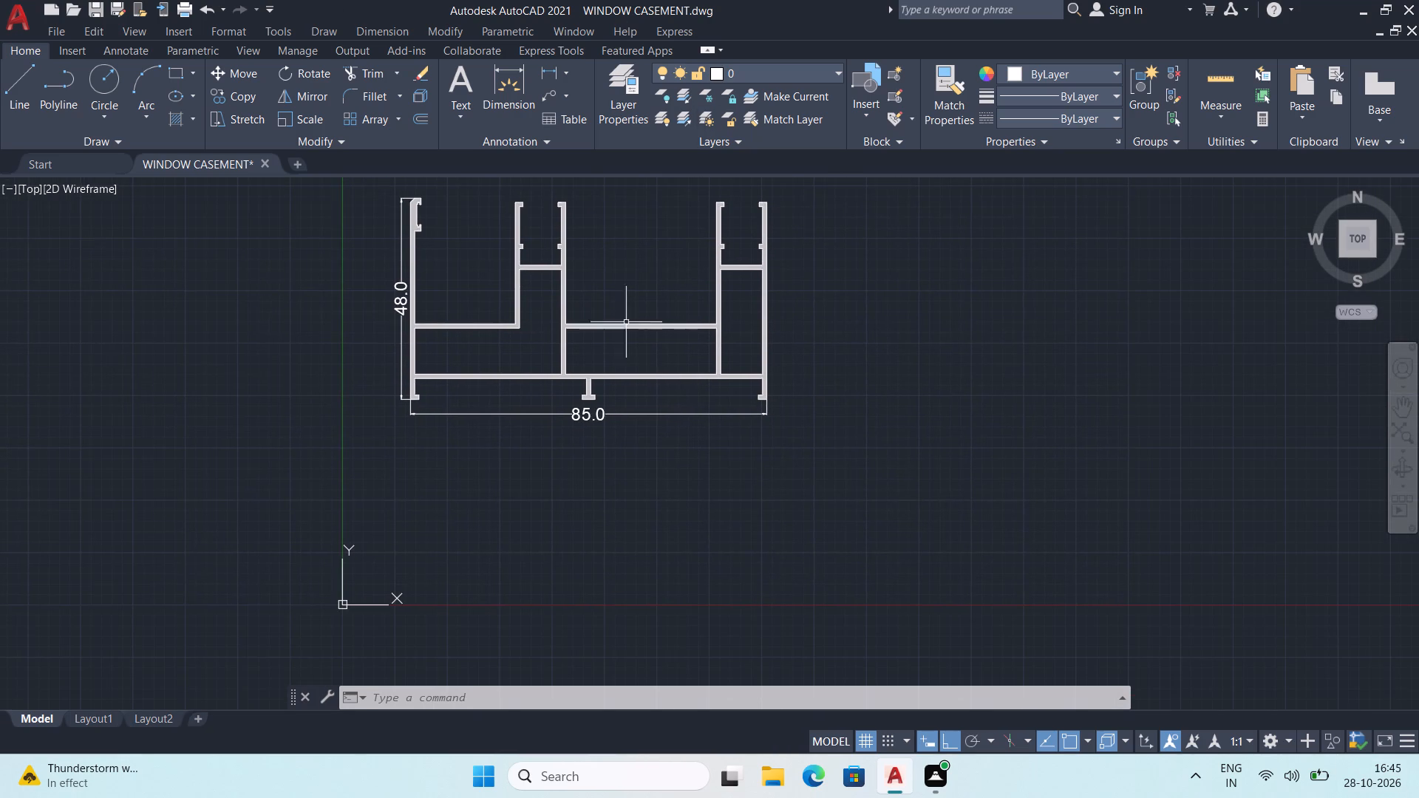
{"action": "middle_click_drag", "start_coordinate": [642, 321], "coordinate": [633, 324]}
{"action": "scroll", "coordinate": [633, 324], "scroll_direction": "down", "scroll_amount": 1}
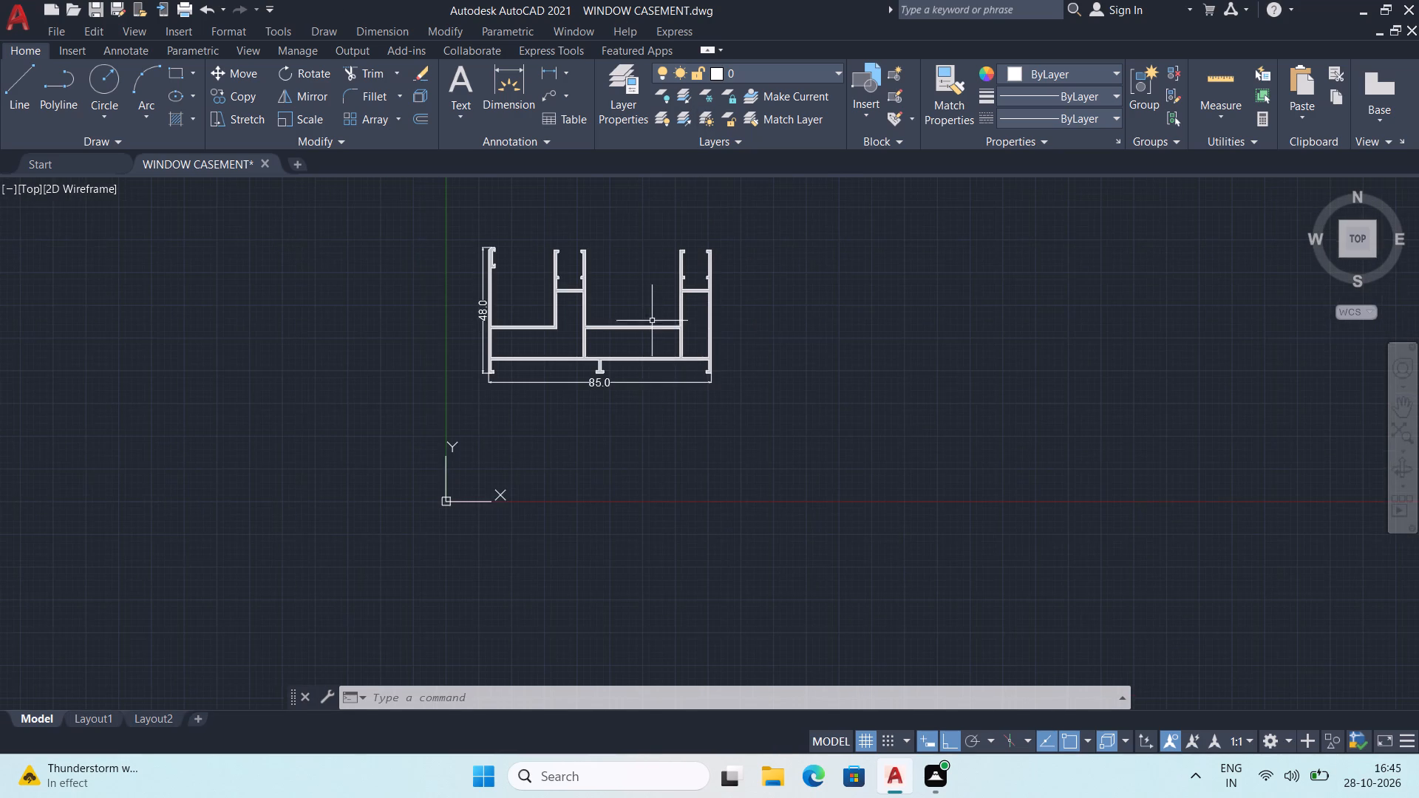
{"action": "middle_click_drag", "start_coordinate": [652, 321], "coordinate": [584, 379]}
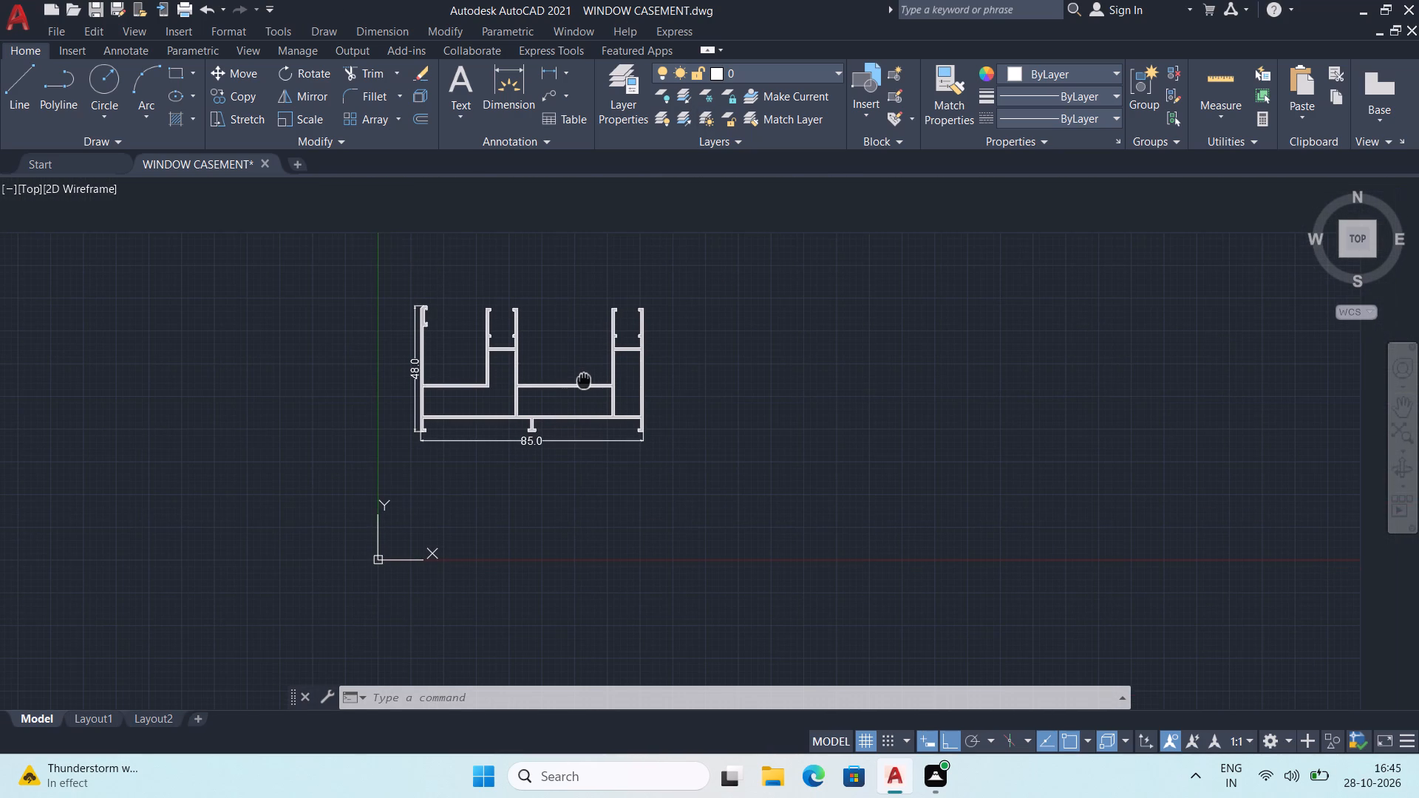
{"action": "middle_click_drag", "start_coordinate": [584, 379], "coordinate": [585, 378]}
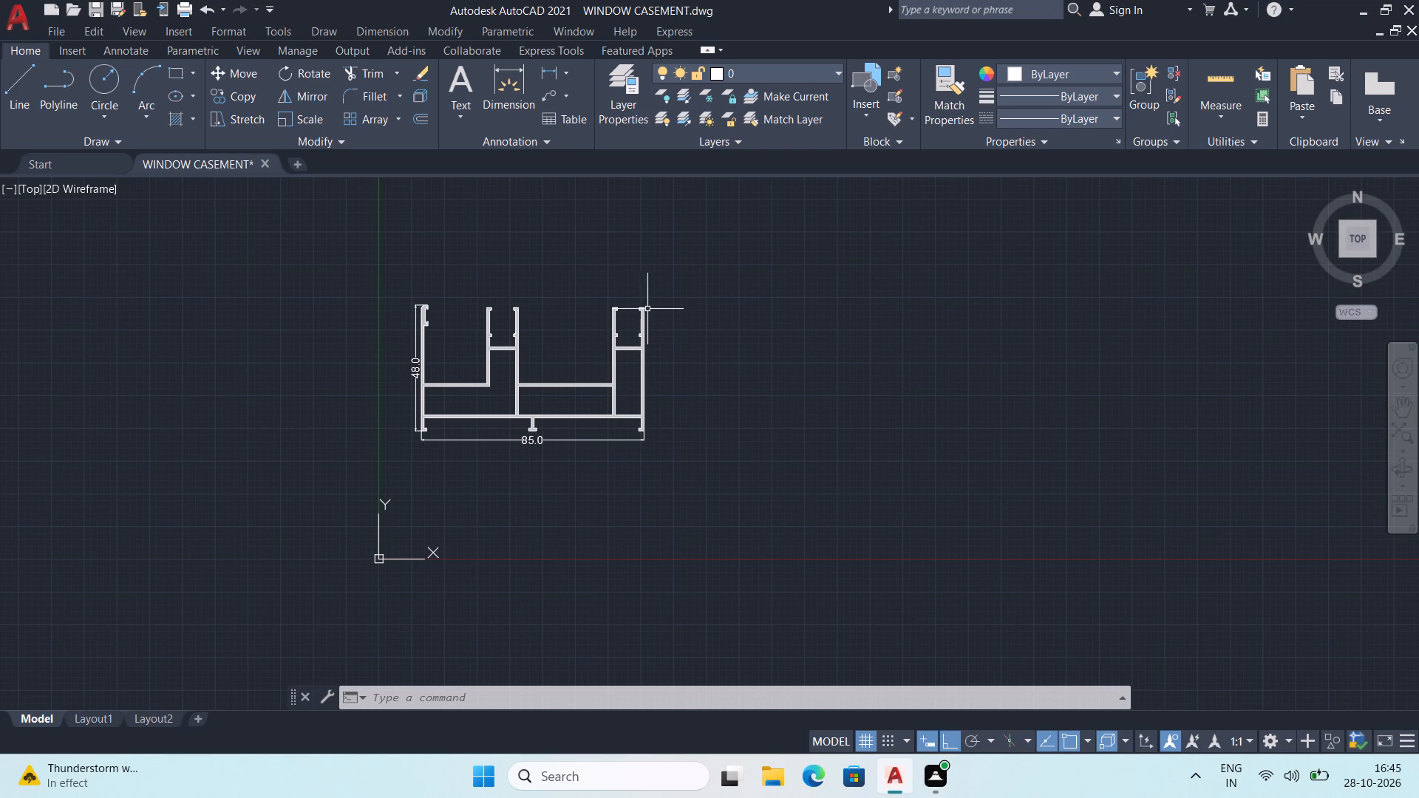
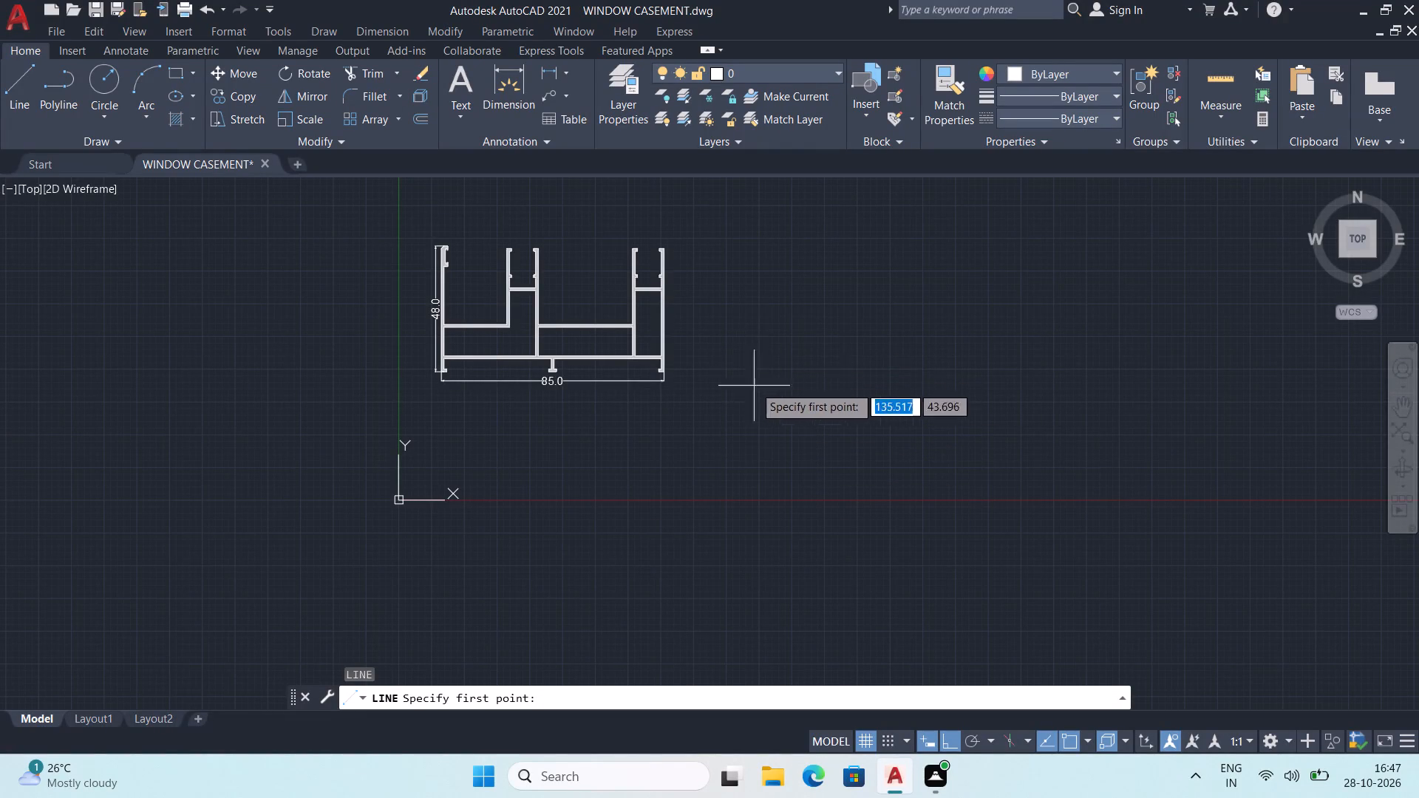
Draw a horizontal line 83.9 long in the empty area beside and below the finished profile.
{"action": "middle_click_drag", "start_coordinate": [689, 326], "coordinate": [557, 381]}
{"action": "scroll", "coordinate": [578, 354], "scroll_direction": "down", "scroll_amount": 1}
{"action": "middle_click_drag", "start_coordinate": [586, 352], "coordinate": [575, 372]}
{"action": "scroll", "coordinate": [576, 374], "scroll_direction": "up", "scroll_amount": 2}
{"action": "middle_click_drag", "start_coordinate": [585, 378], "coordinate": [664, 240]}
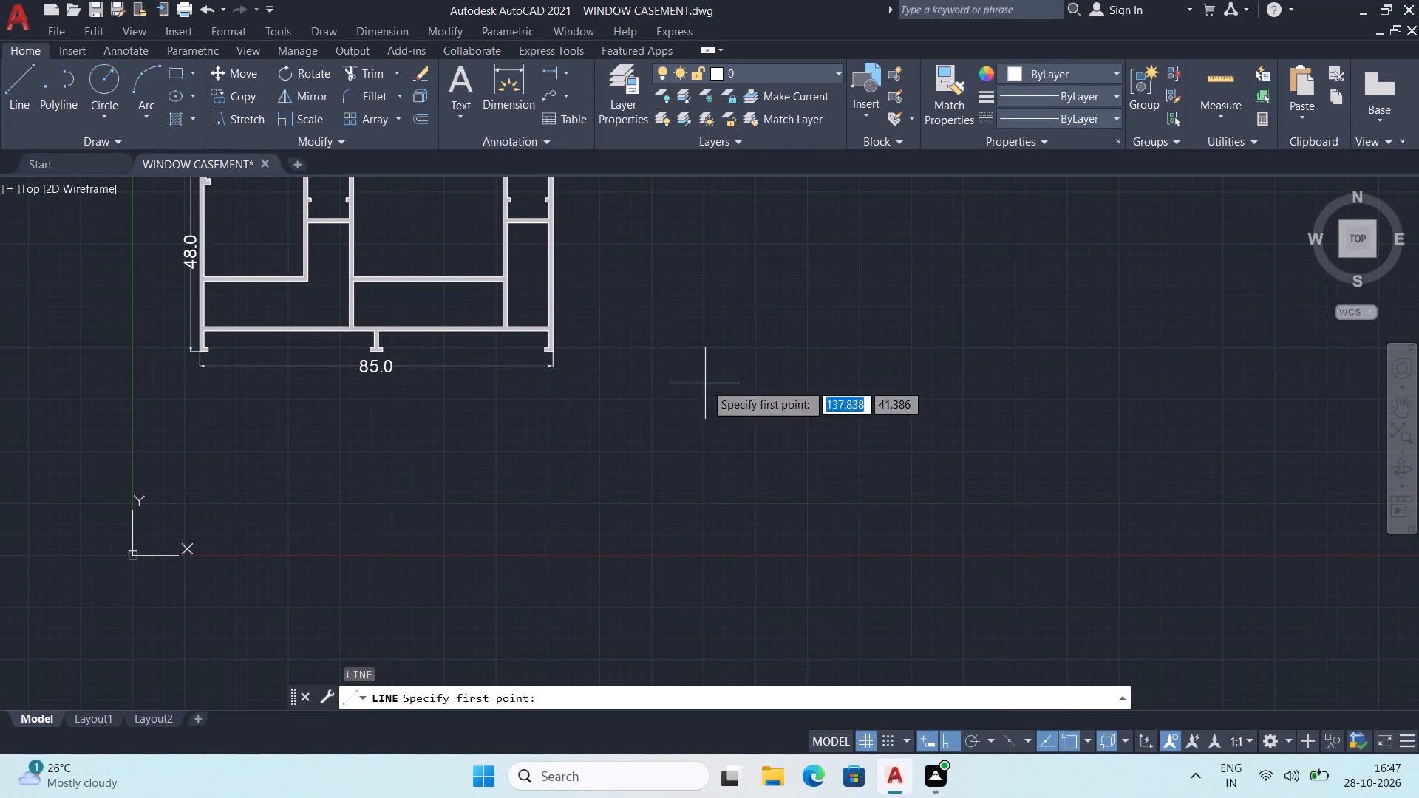
{"action": "left_click", "coordinate": [656, 465]}
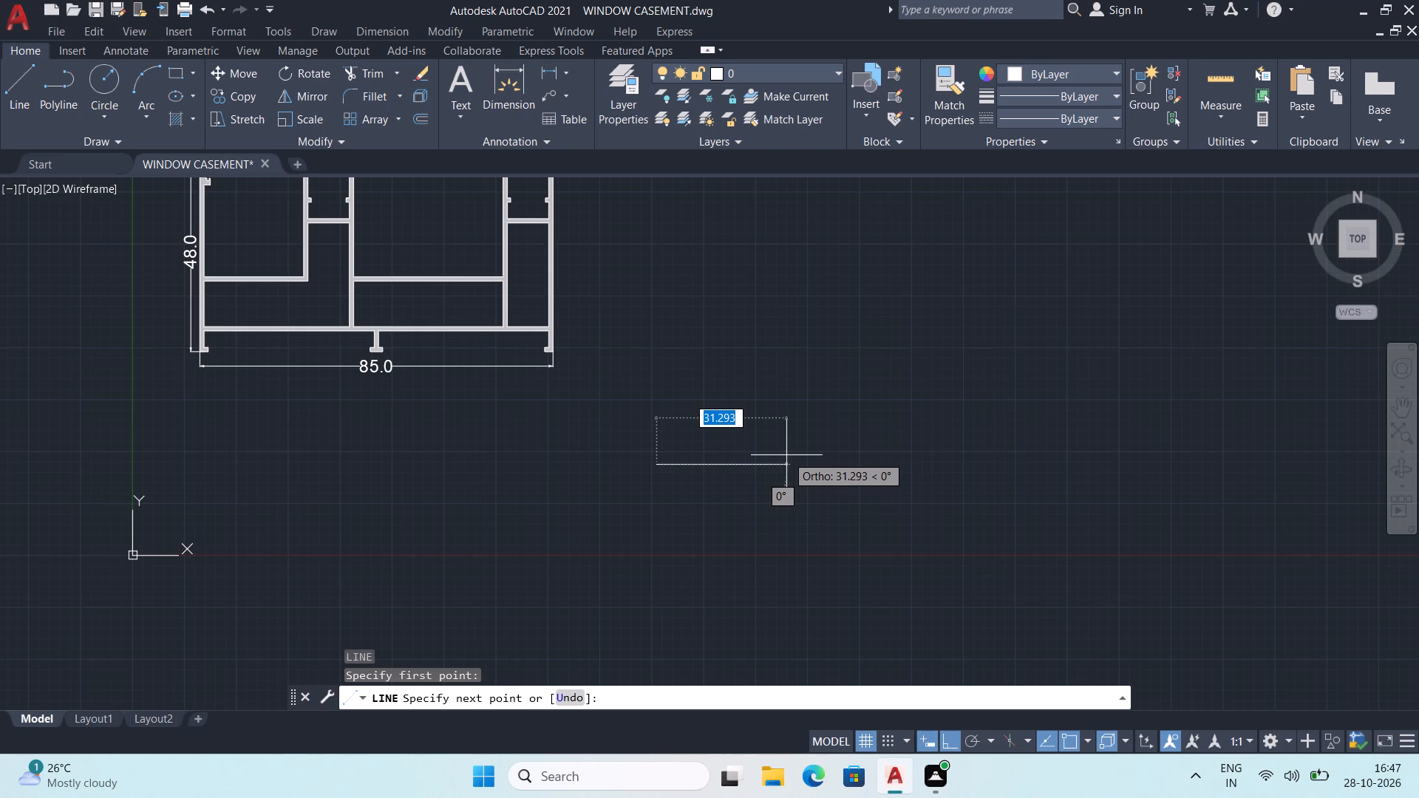
{"action": "type", "text": "83.9"}
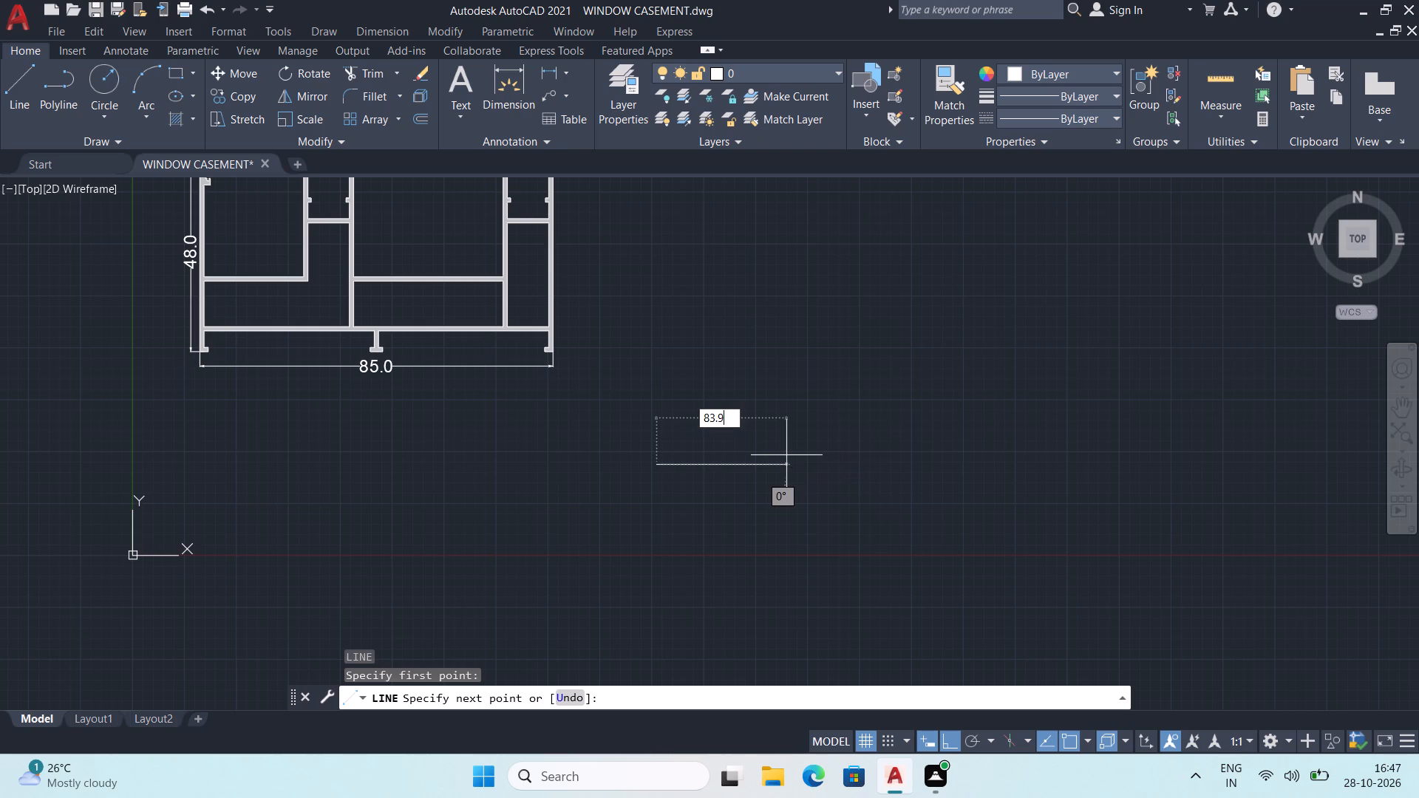
{"action": "key", "text": "Return"}
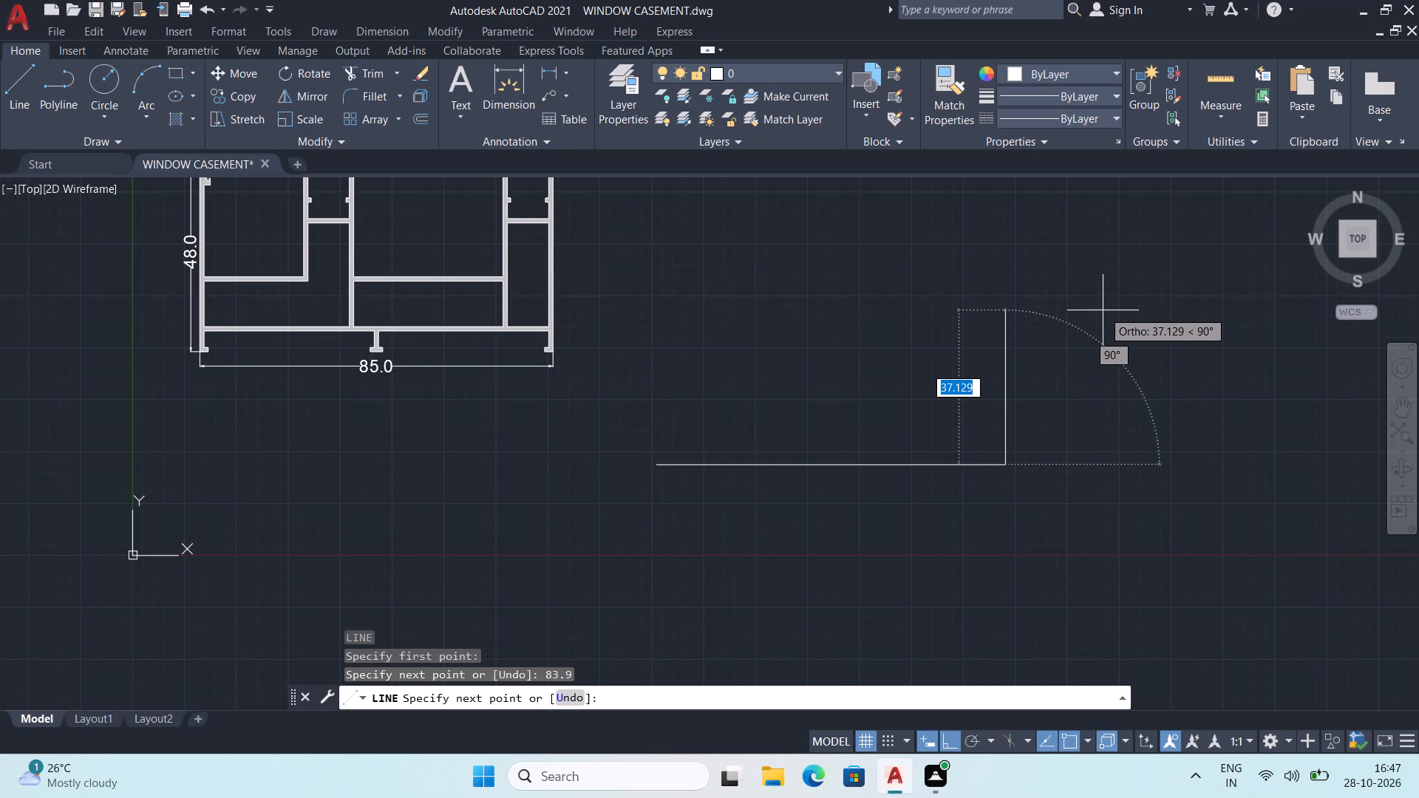
{"action": "key", "text": "Escape"}
{"action": "middle_click_drag", "start_coordinate": [667, 349], "coordinate": [668, 348]}
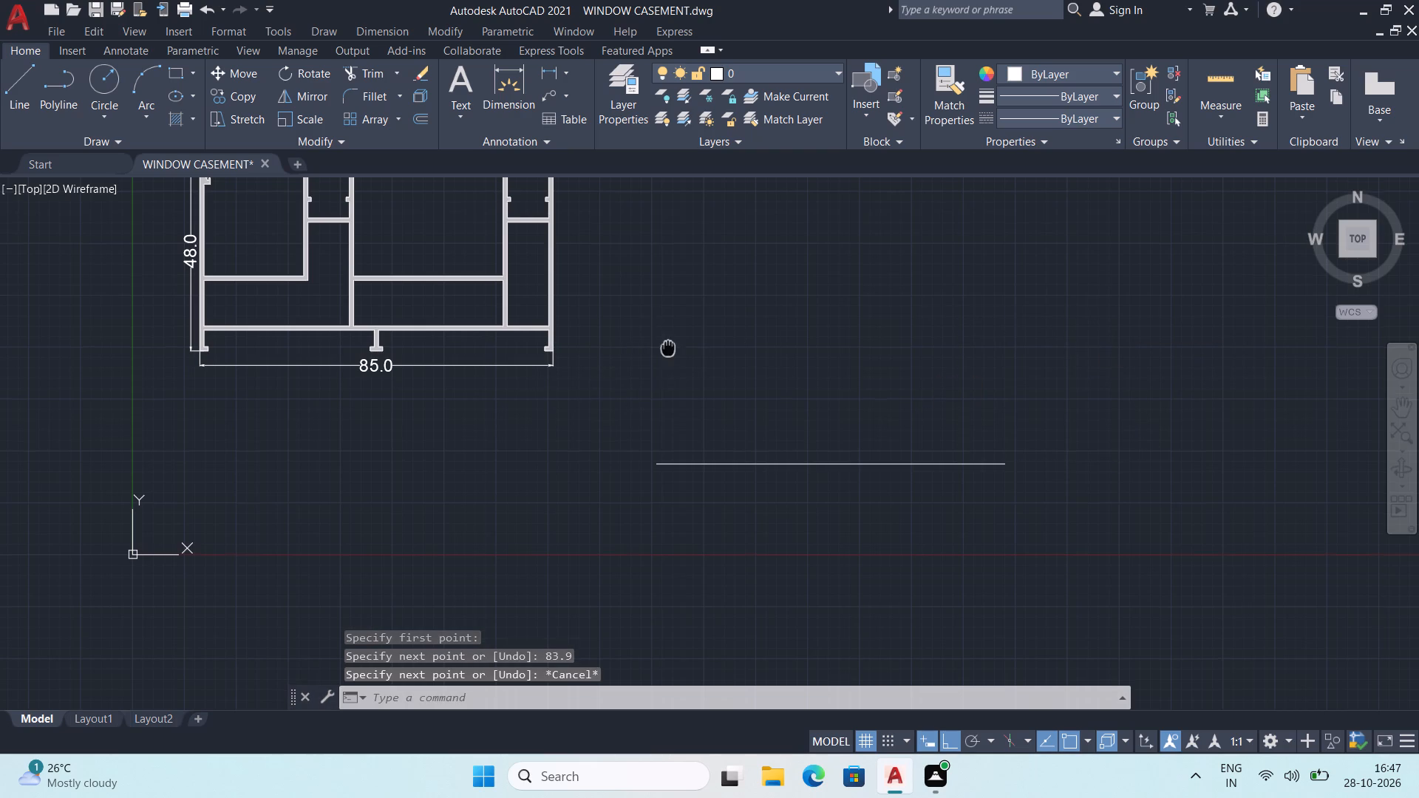
{"action": "middle_click_drag", "start_coordinate": [668, 348], "coordinate": [560, 332]}
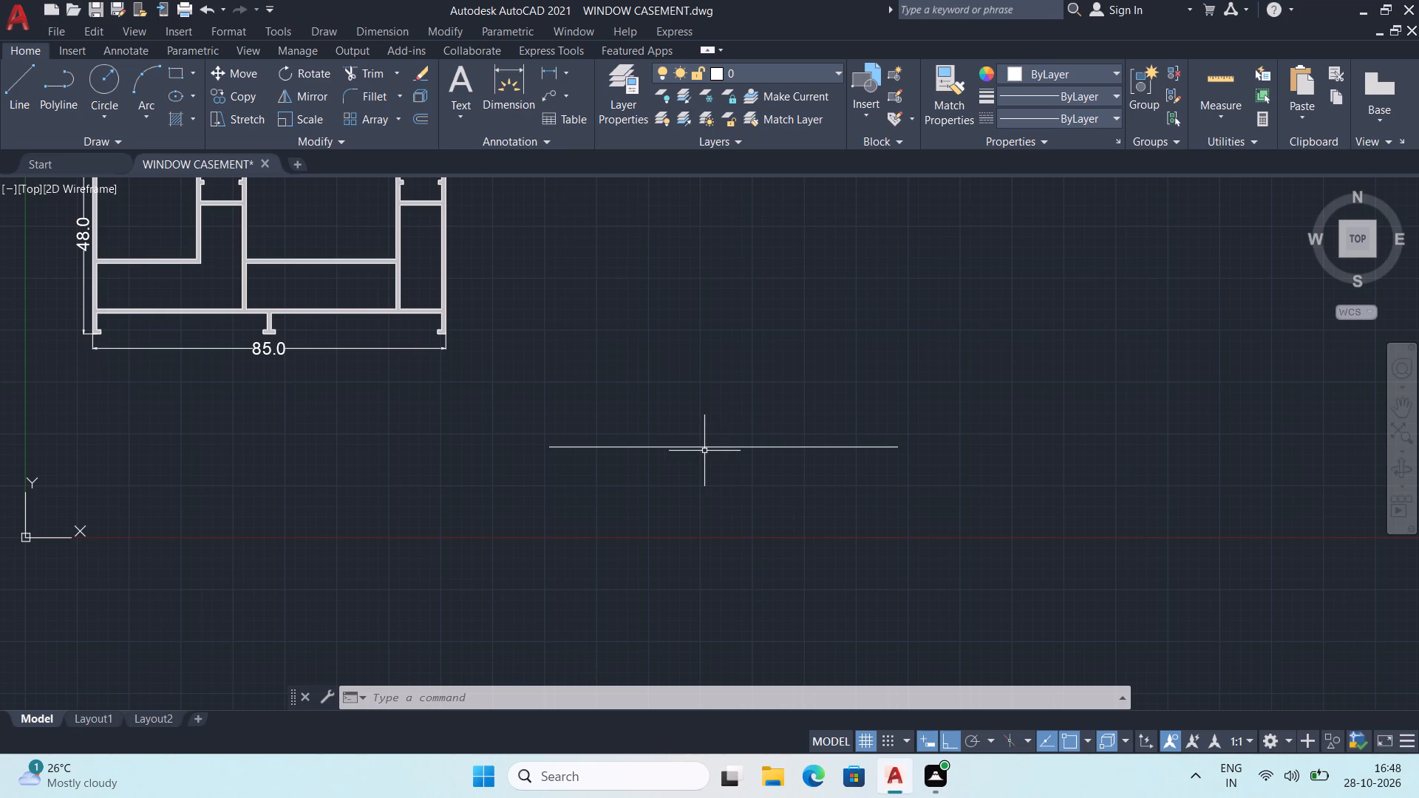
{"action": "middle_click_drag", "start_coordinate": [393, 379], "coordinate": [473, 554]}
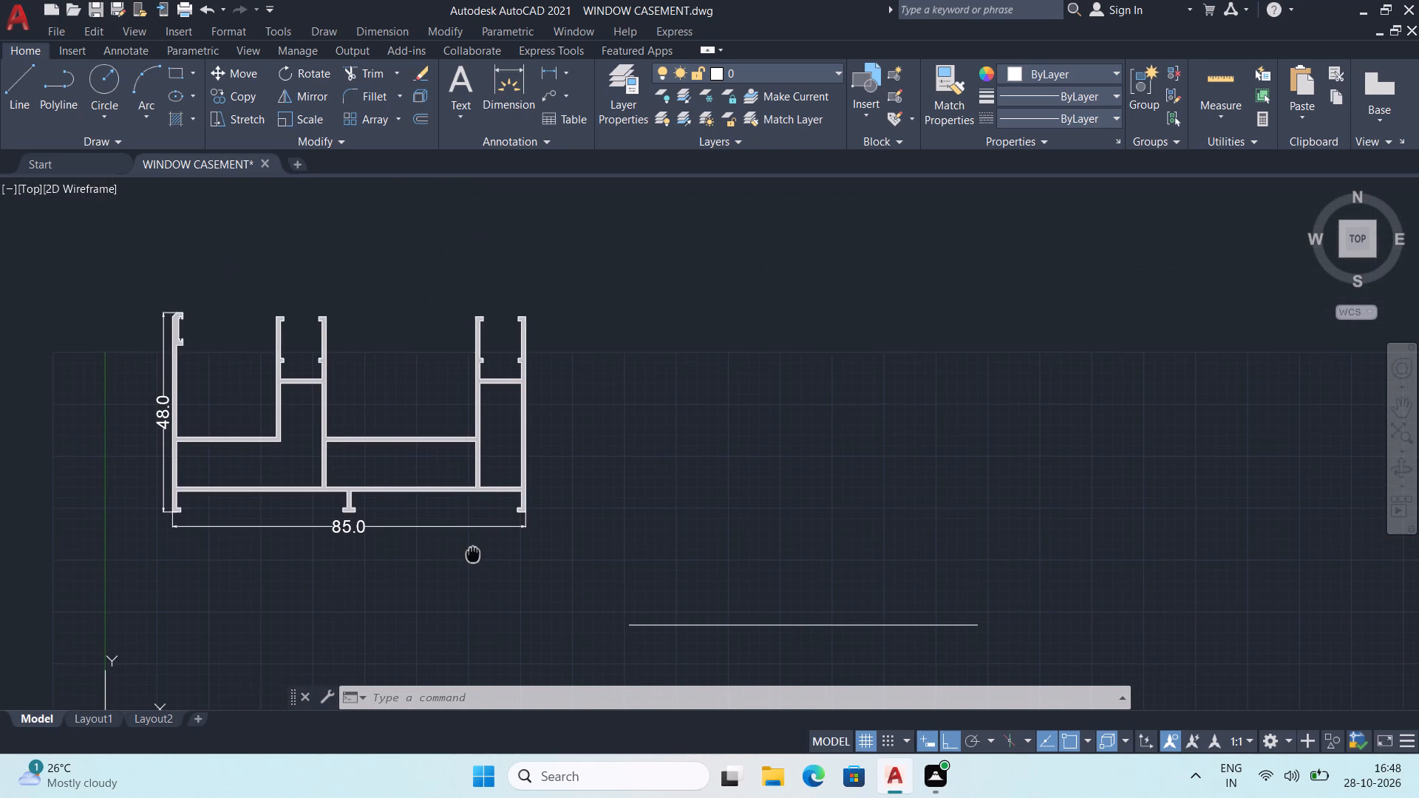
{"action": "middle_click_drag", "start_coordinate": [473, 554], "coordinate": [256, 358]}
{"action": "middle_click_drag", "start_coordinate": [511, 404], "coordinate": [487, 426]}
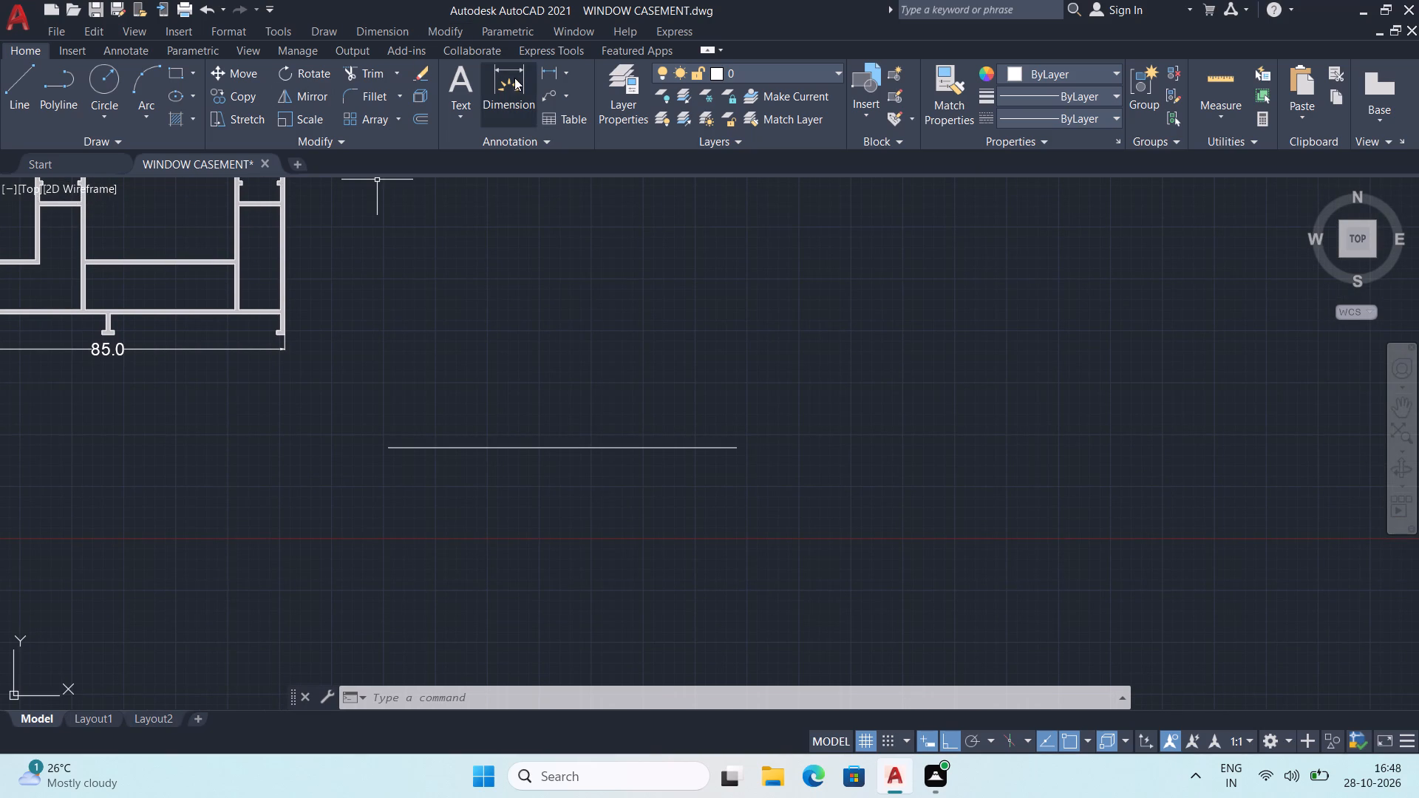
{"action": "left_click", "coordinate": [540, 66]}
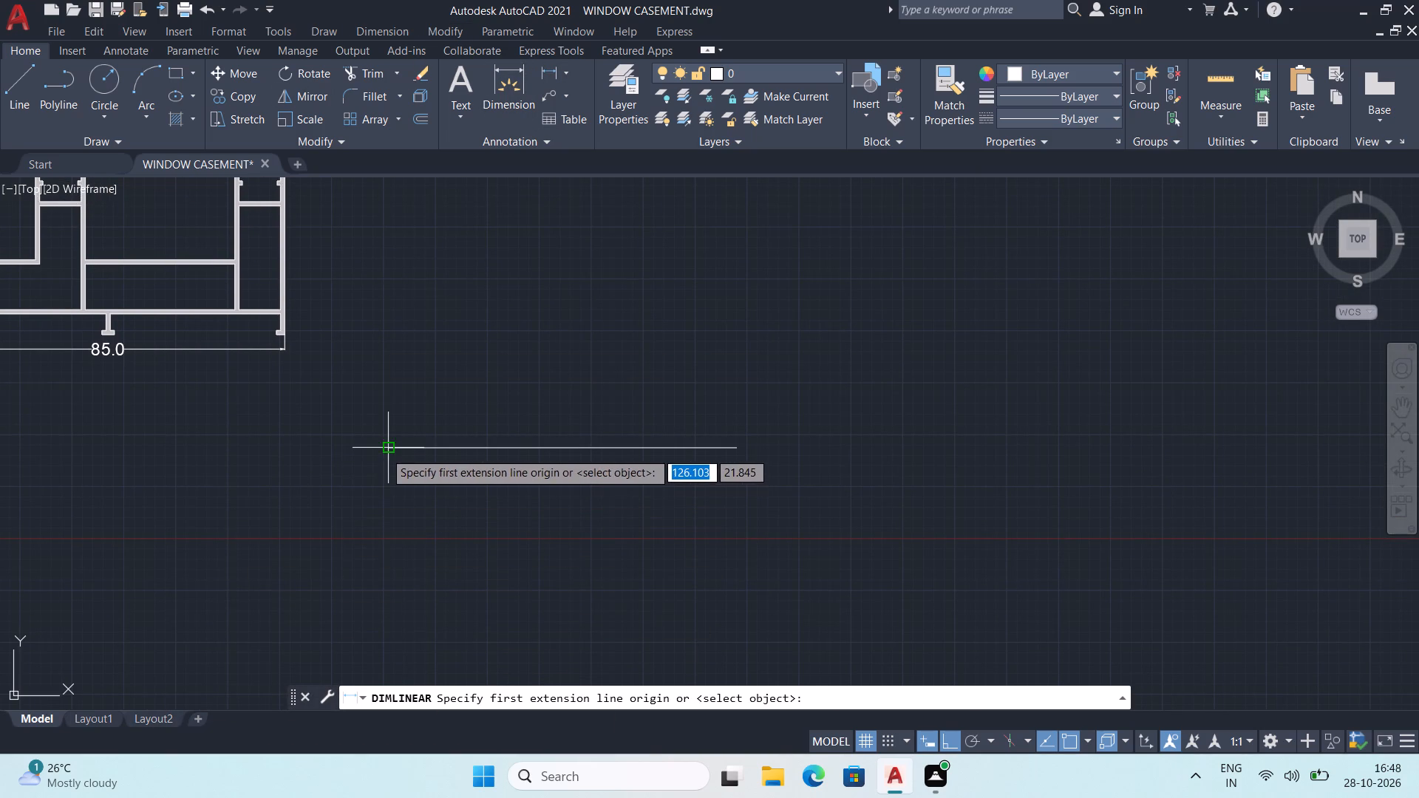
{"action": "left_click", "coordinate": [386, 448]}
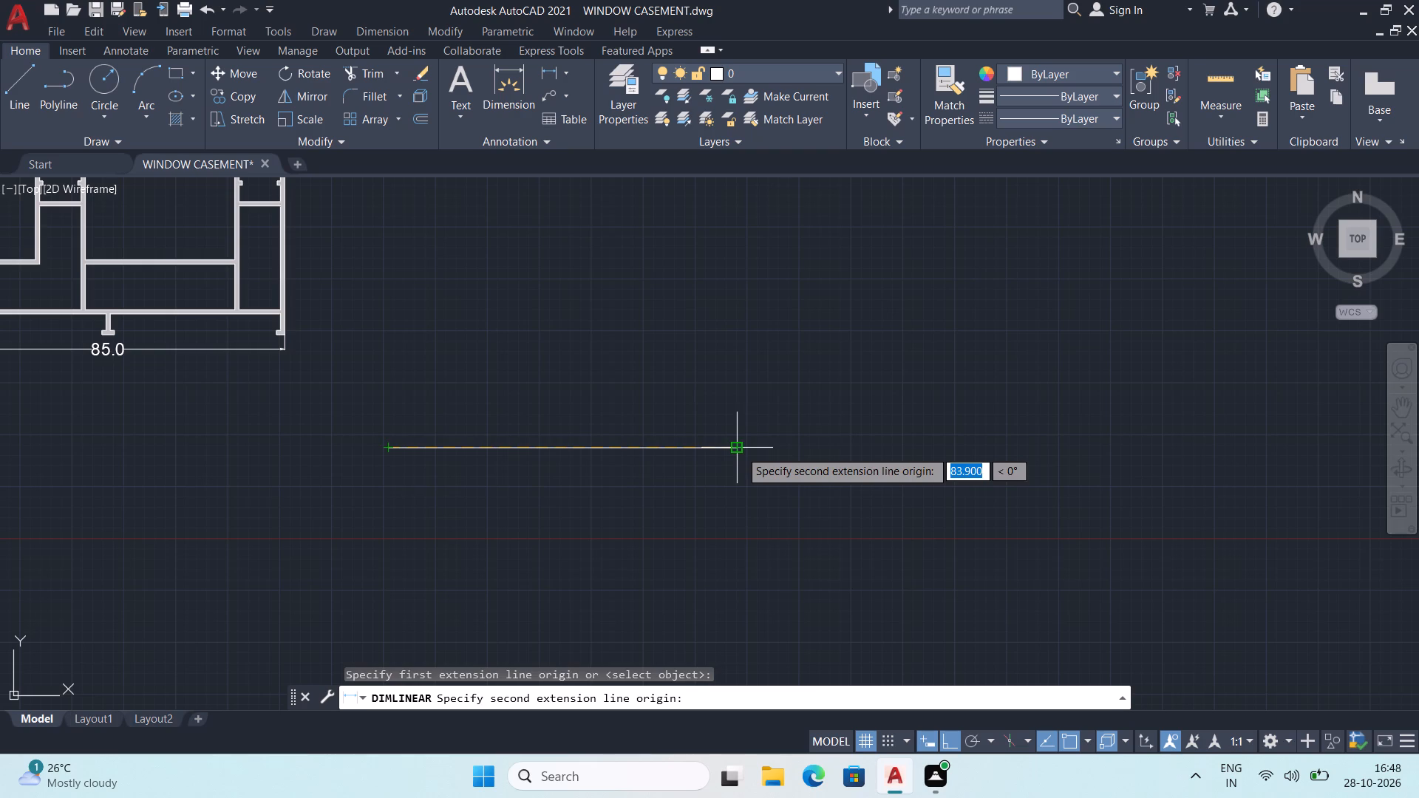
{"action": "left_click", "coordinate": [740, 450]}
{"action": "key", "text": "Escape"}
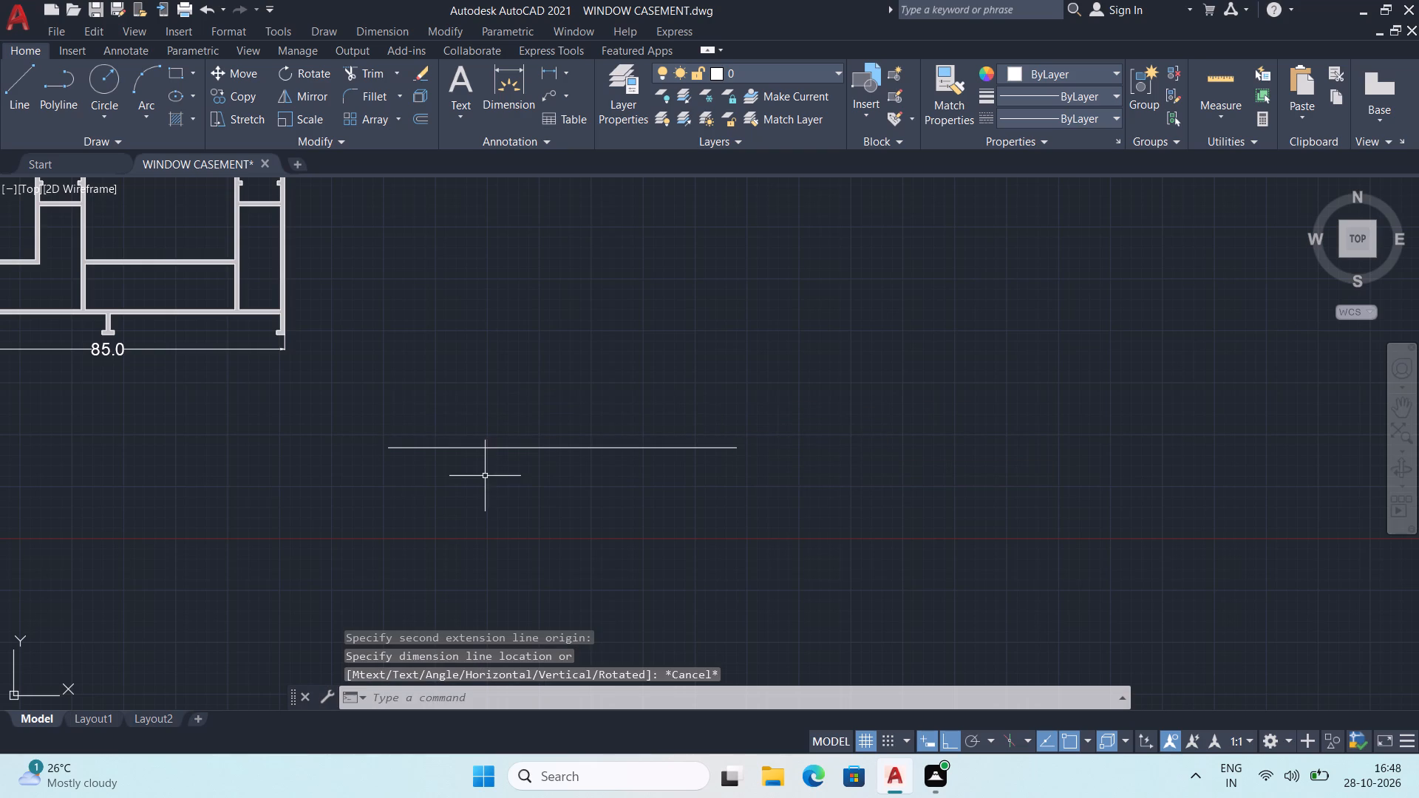
Offset the horizontal line upward by 35.
{"action": "middle_click_drag", "start_coordinate": [567, 484], "coordinate": [571, 476]}
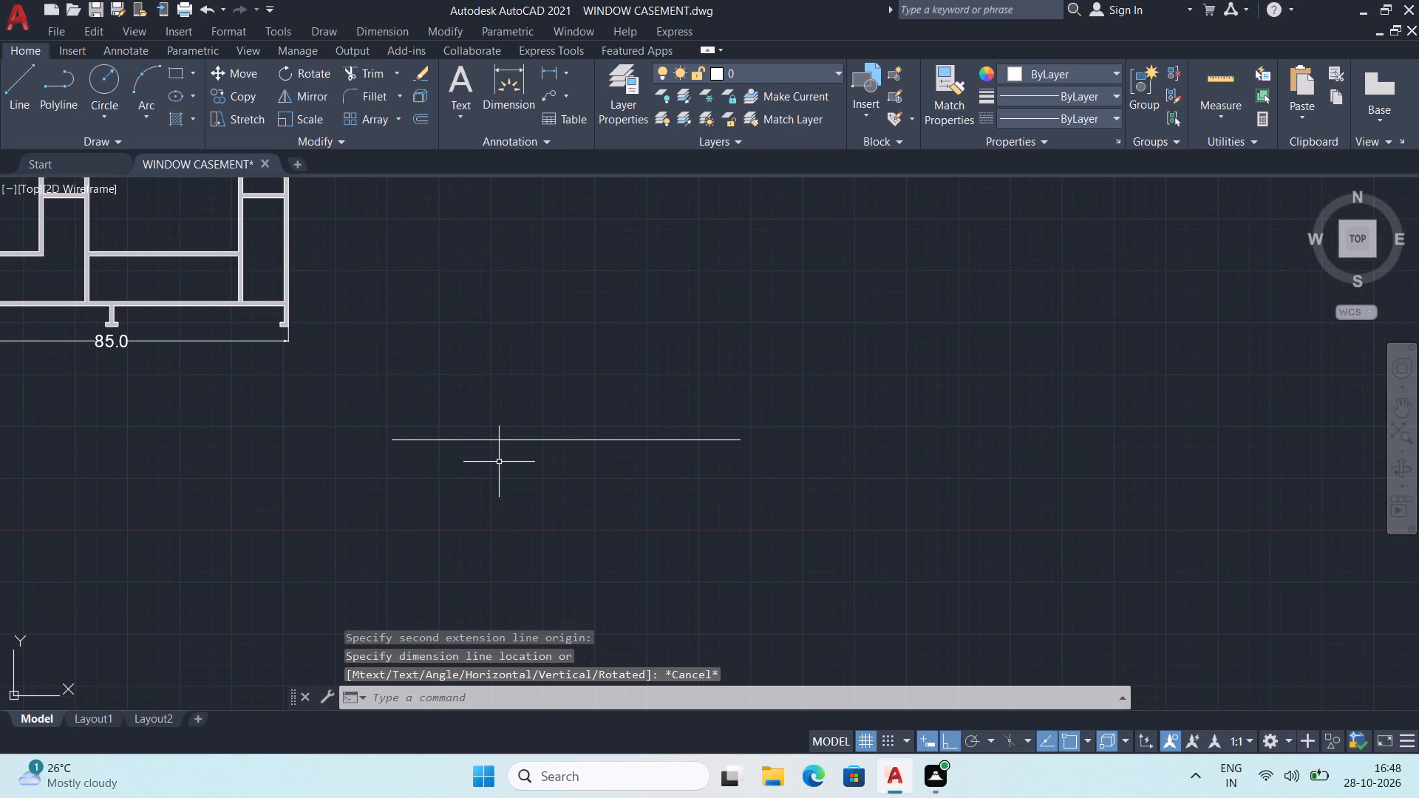
{"action": "scroll", "coordinate": [498, 462], "scroll_direction": "up", "scroll_amount": 1}
{"action": "middle_click_drag", "start_coordinate": [498, 462], "coordinate": [483, 471]}
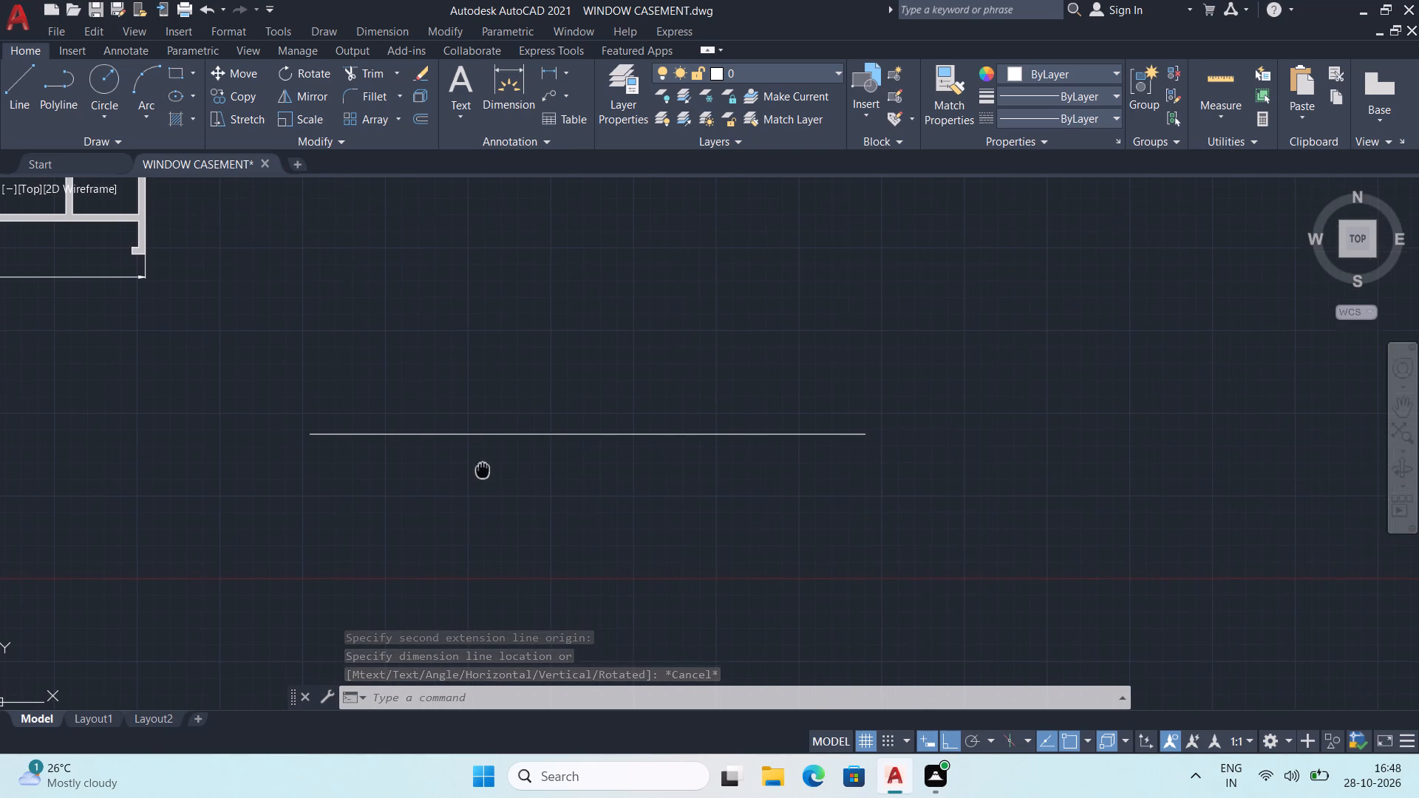
{"action": "middle_click_drag", "start_coordinate": [483, 471], "coordinate": [483, 473]}
{"action": "type", "text": "off"}
{"action": "key", "text": "Return"}
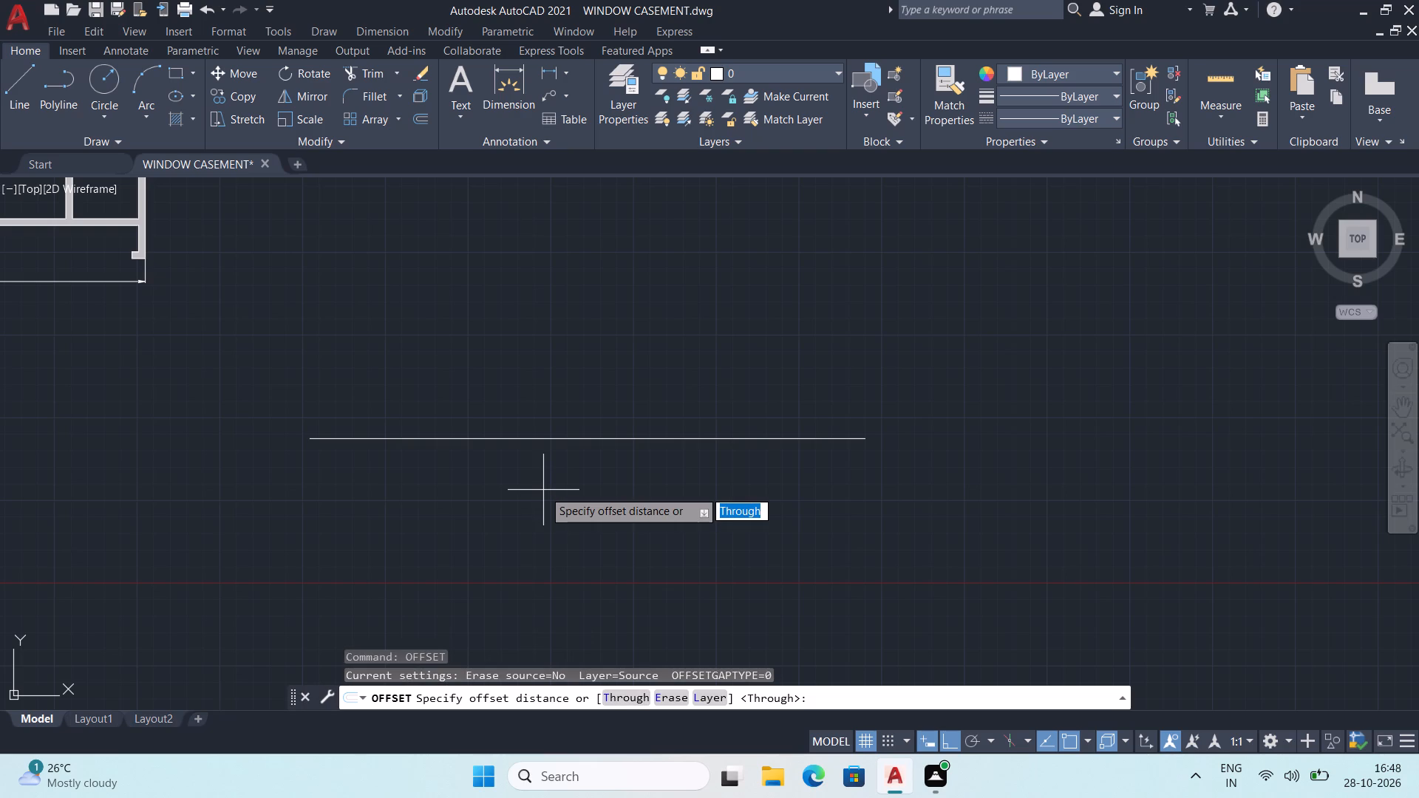
{"action": "type", "text": "35"}
{"action": "key", "text": "Return"}
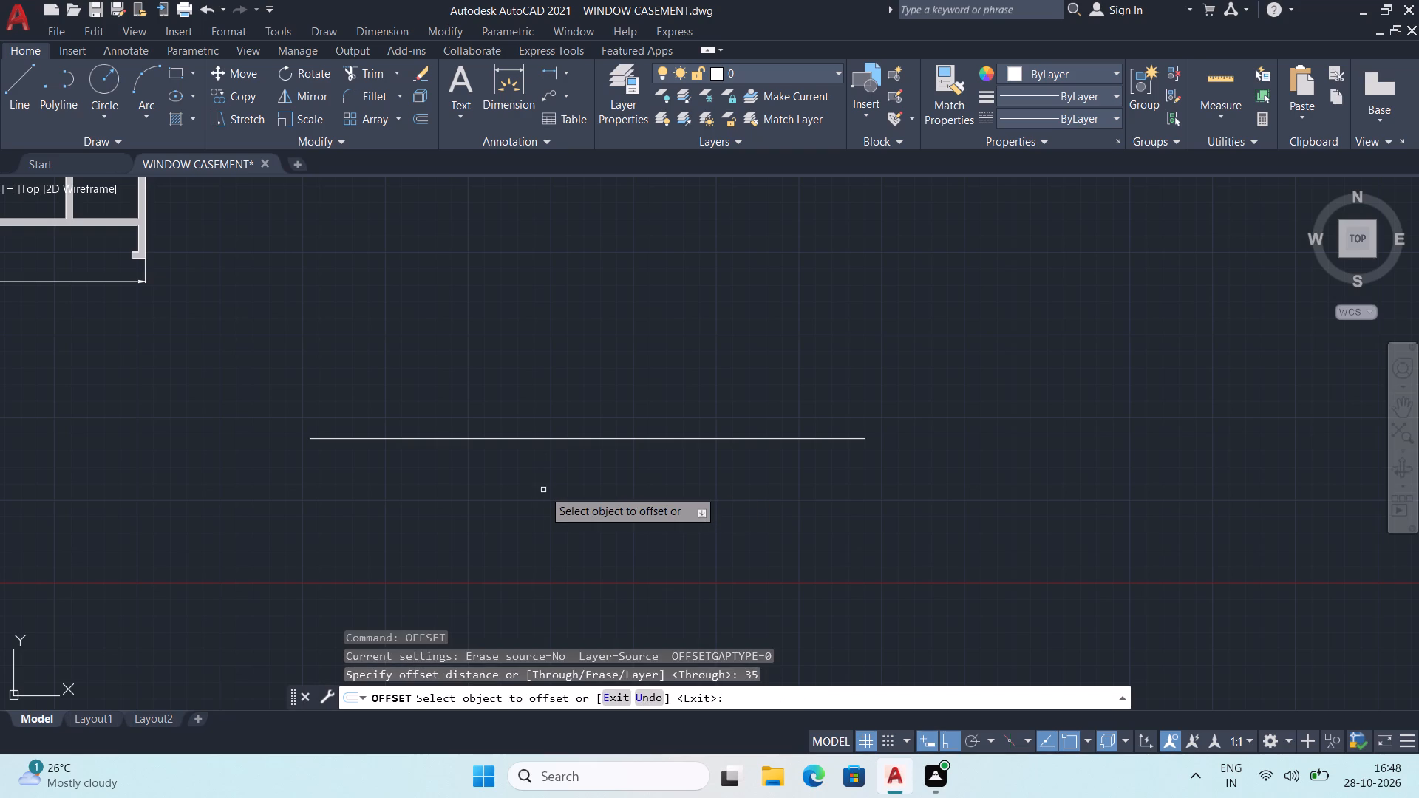
{"action": "left_click", "coordinate": [537, 437]}
{"action": "left_click", "coordinate": [542, 359]}
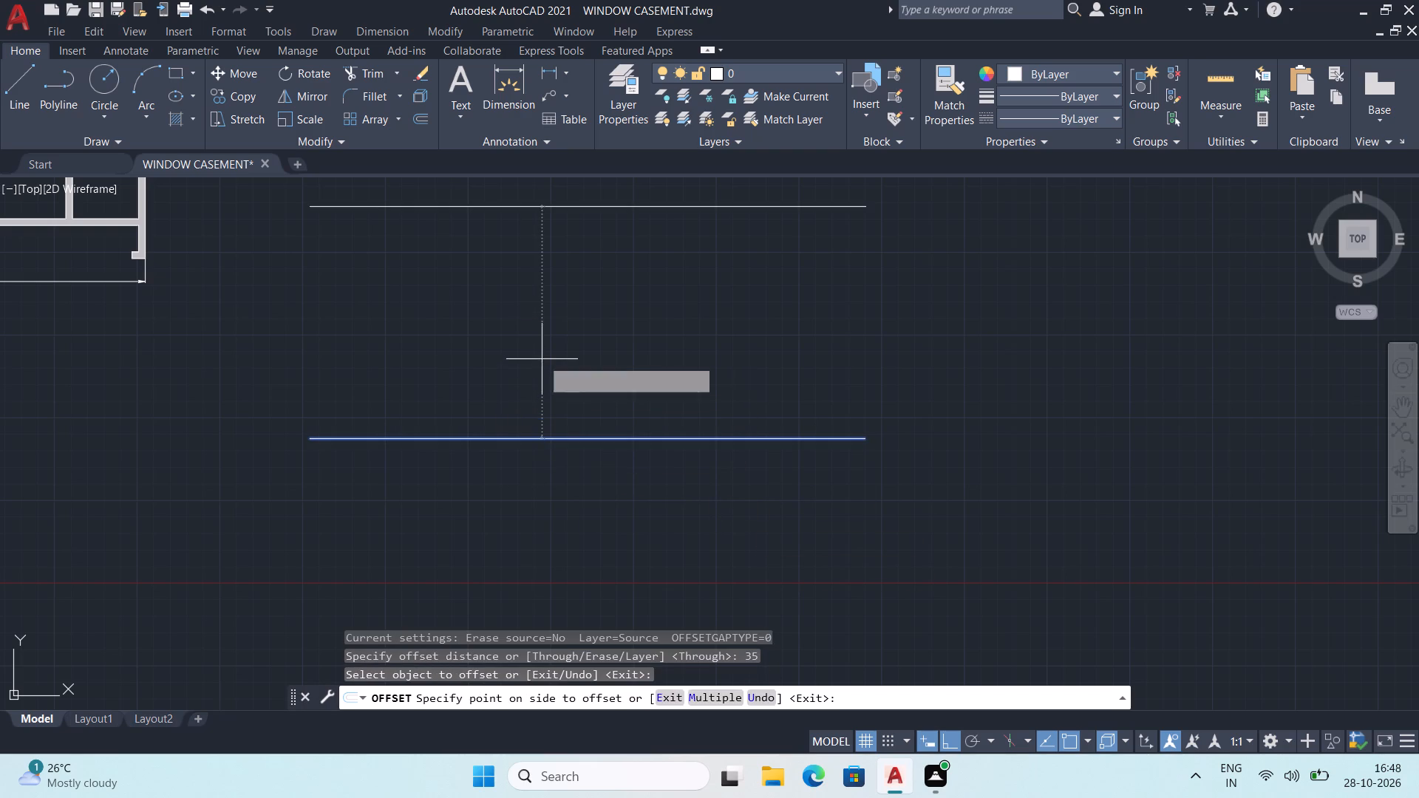
Offset the upper and lower horizontal lines inward by 1 each to form the wall thickness.
{"action": "scroll", "coordinate": [547, 344], "scroll_direction": "down", "scroll_amount": 1}
{"action": "middle_click_drag", "start_coordinate": [547, 344], "coordinate": [551, 381]}
{"action": "middle_click_drag", "start_coordinate": [548, 382], "coordinate": [508, 417]}
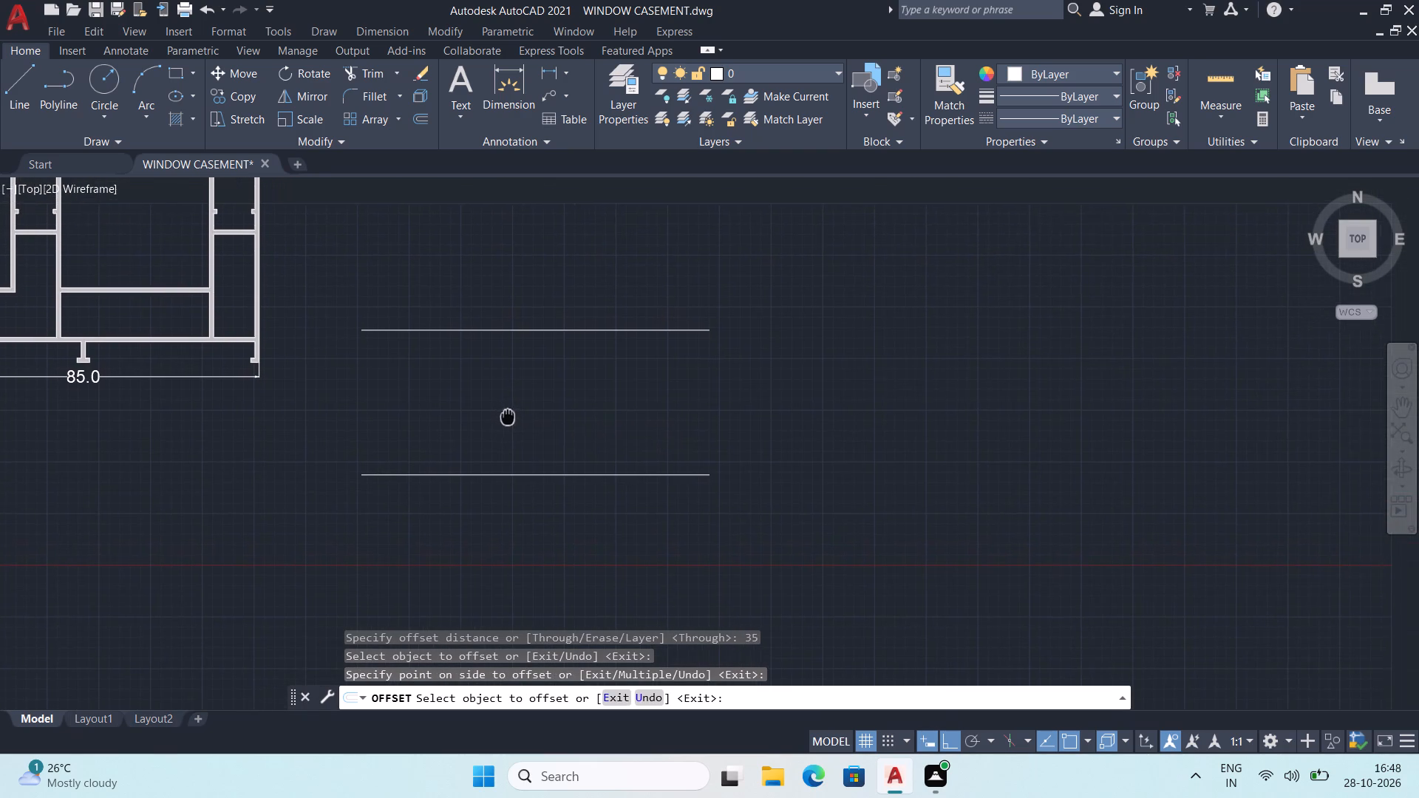
{"action": "middle_click_drag", "start_coordinate": [508, 417], "coordinate": [507, 417]}
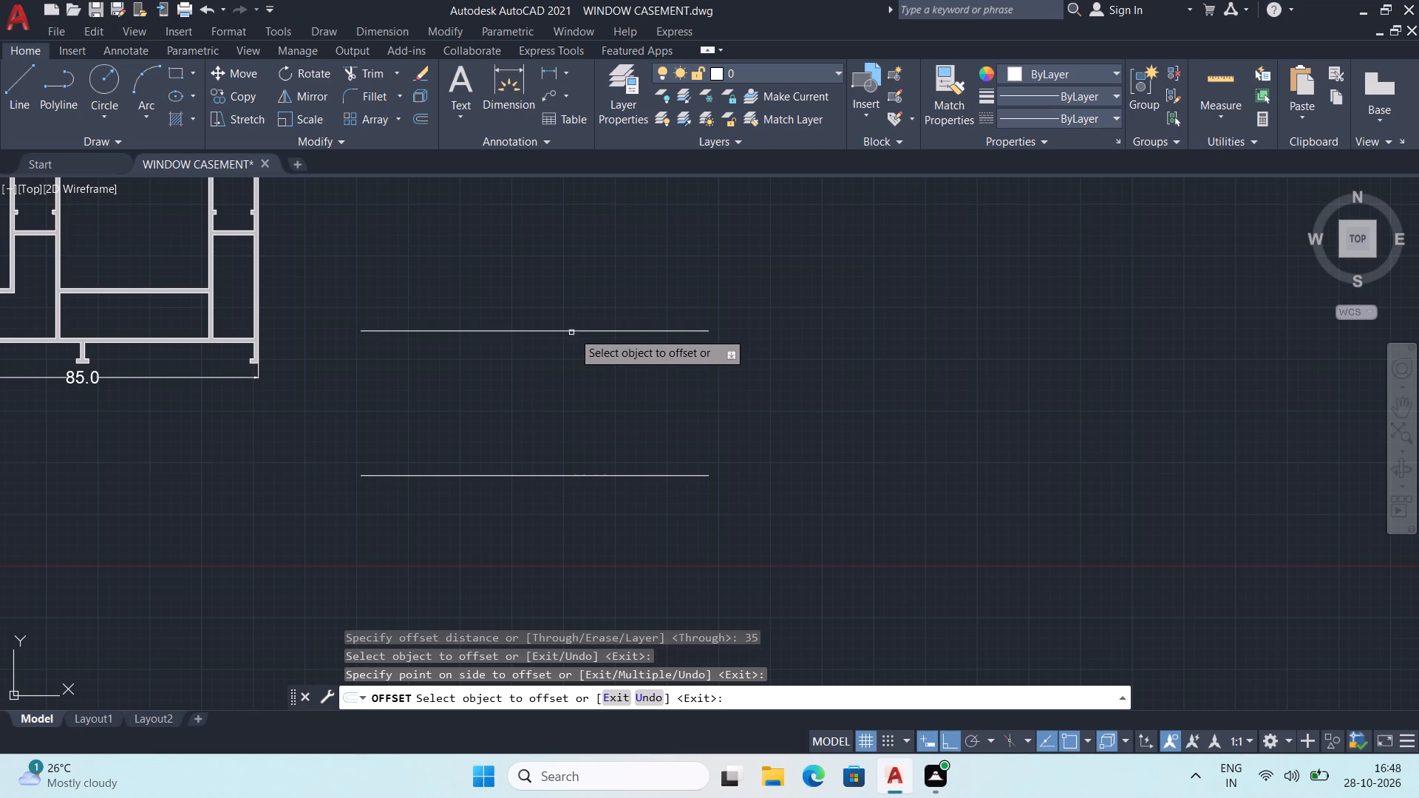
{"action": "left_click", "coordinate": [577, 328]}
{"action": "key", "text": "1"}
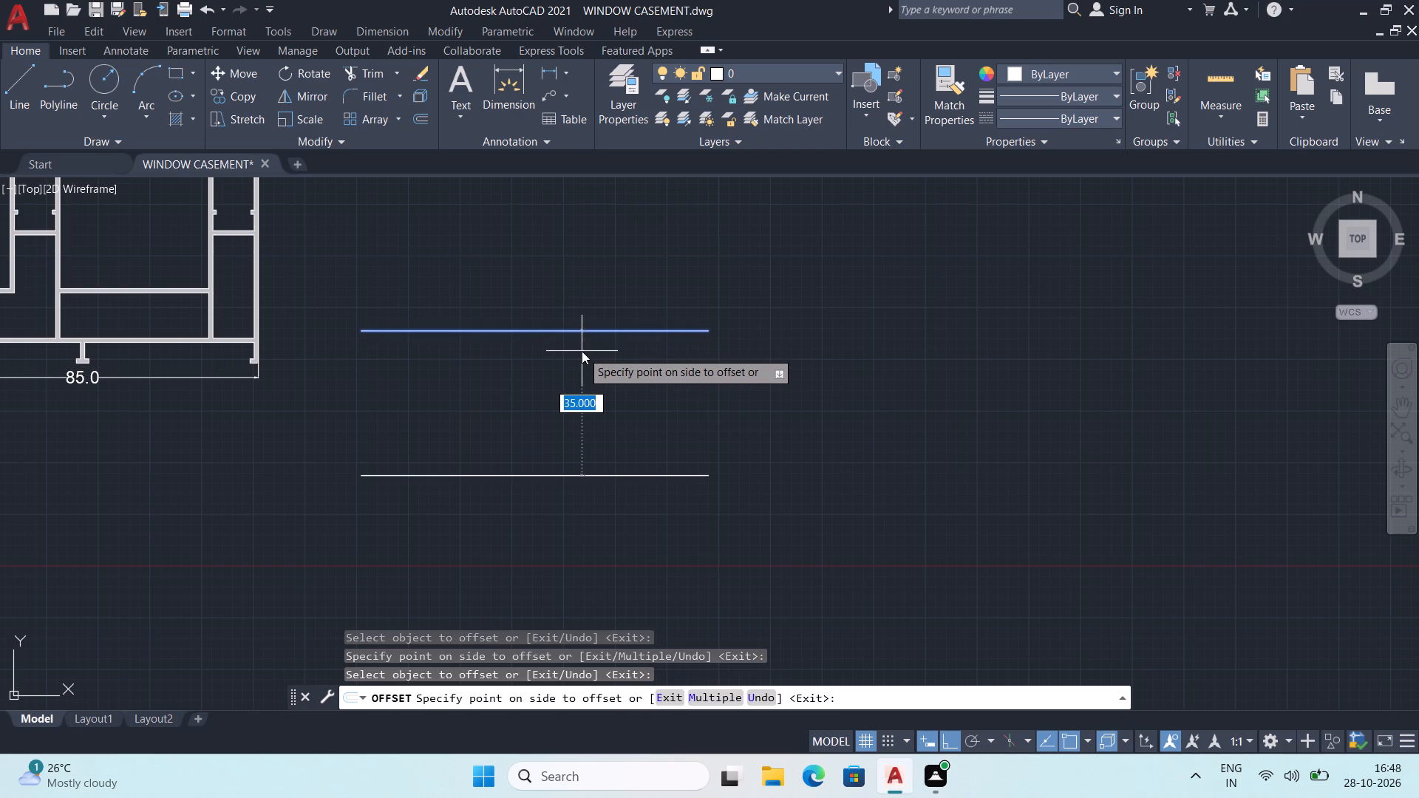
{"action": "key", "text": "Return"}
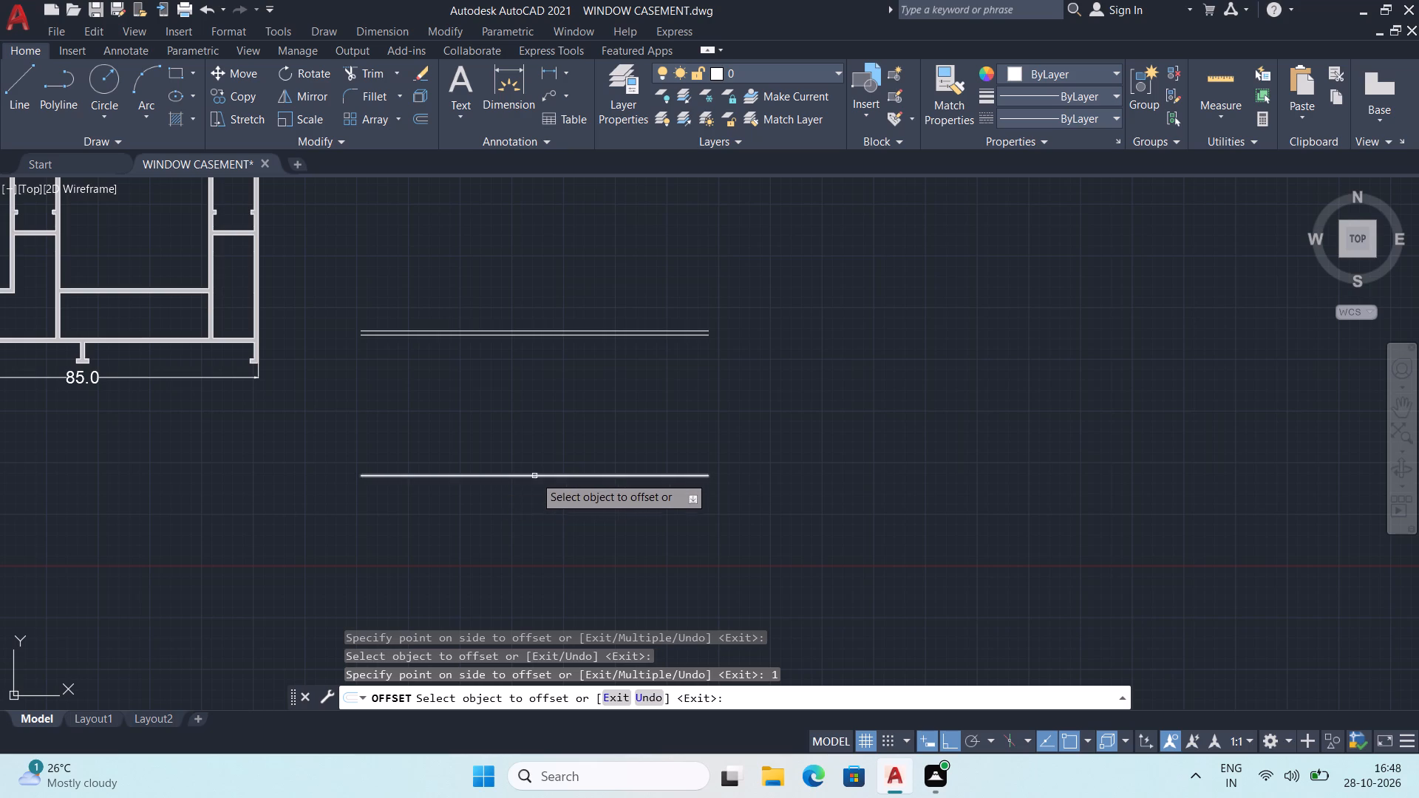
{"action": "left_click", "coordinate": [536, 475]}
{"action": "key", "text": "1"}
{"action": "key", "text": "Return"}
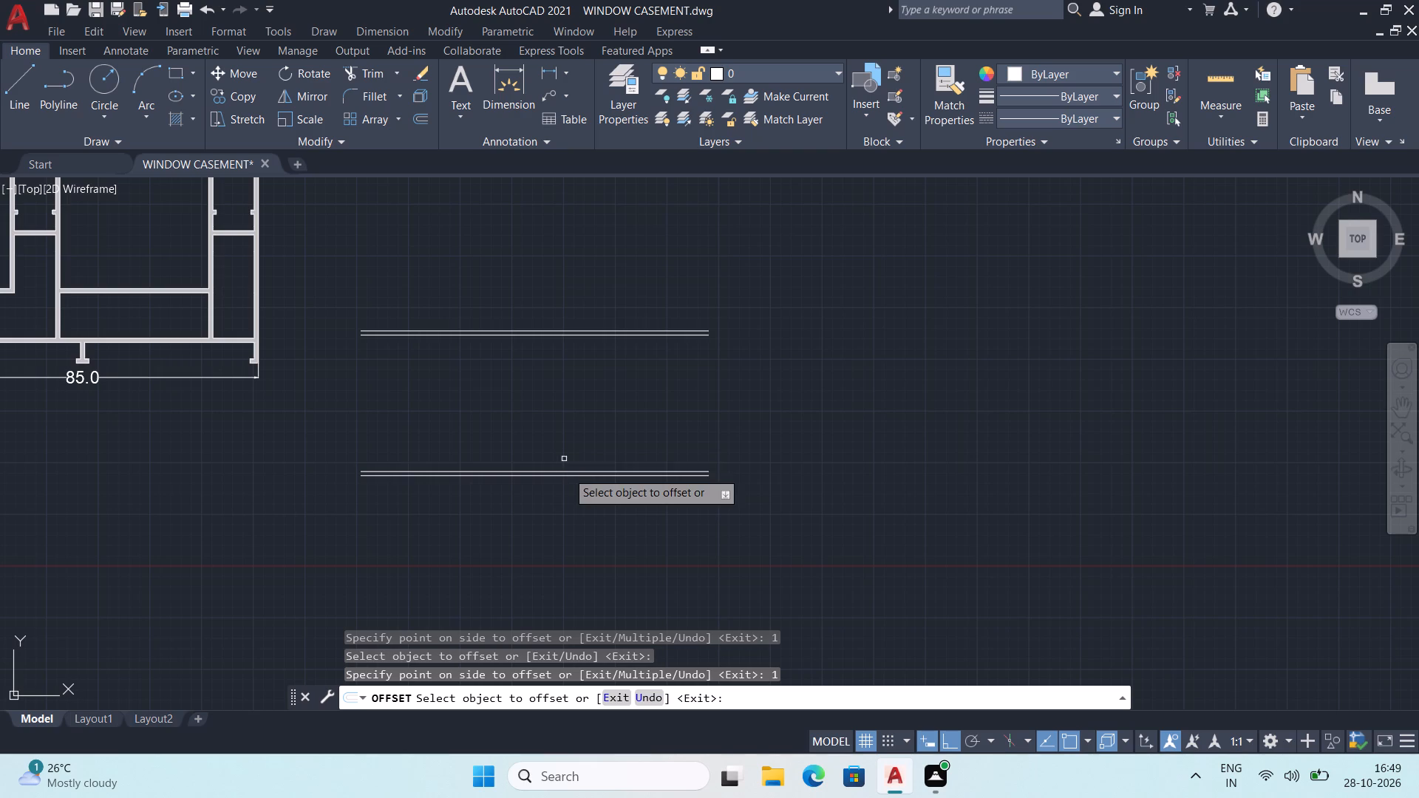
{"action": "key", "text": "space"}
Draw a vertical line joining the left ends of the outer upper and lower horizontal lines.
{"action": "middle_click_drag", "start_coordinate": [576, 420], "coordinate": [582, 423]}
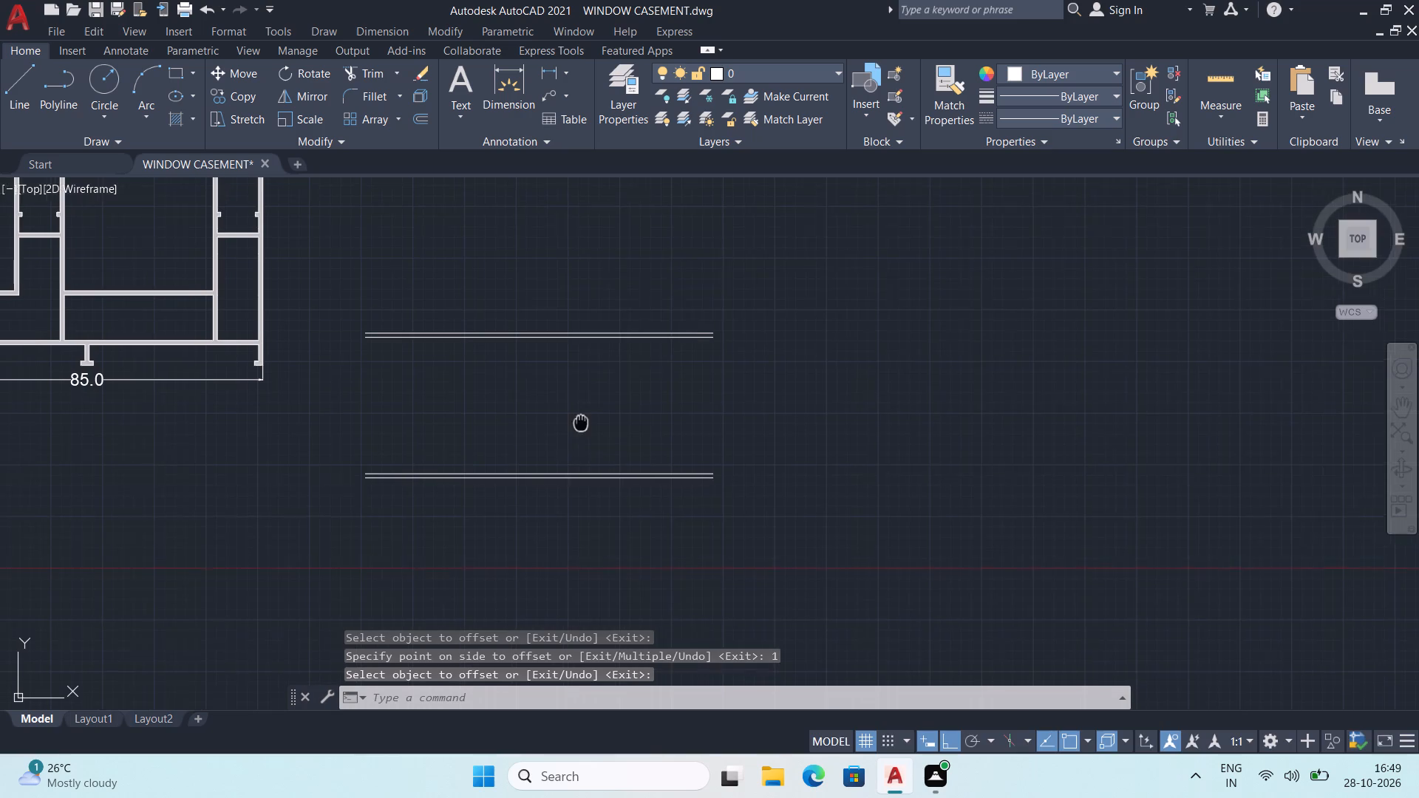
{"action": "middle_click_drag", "start_coordinate": [582, 423], "coordinate": [563, 423]}
{"action": "middle_click", "coordinate": [527, 424]}
{"action": "key", "text": "l"}
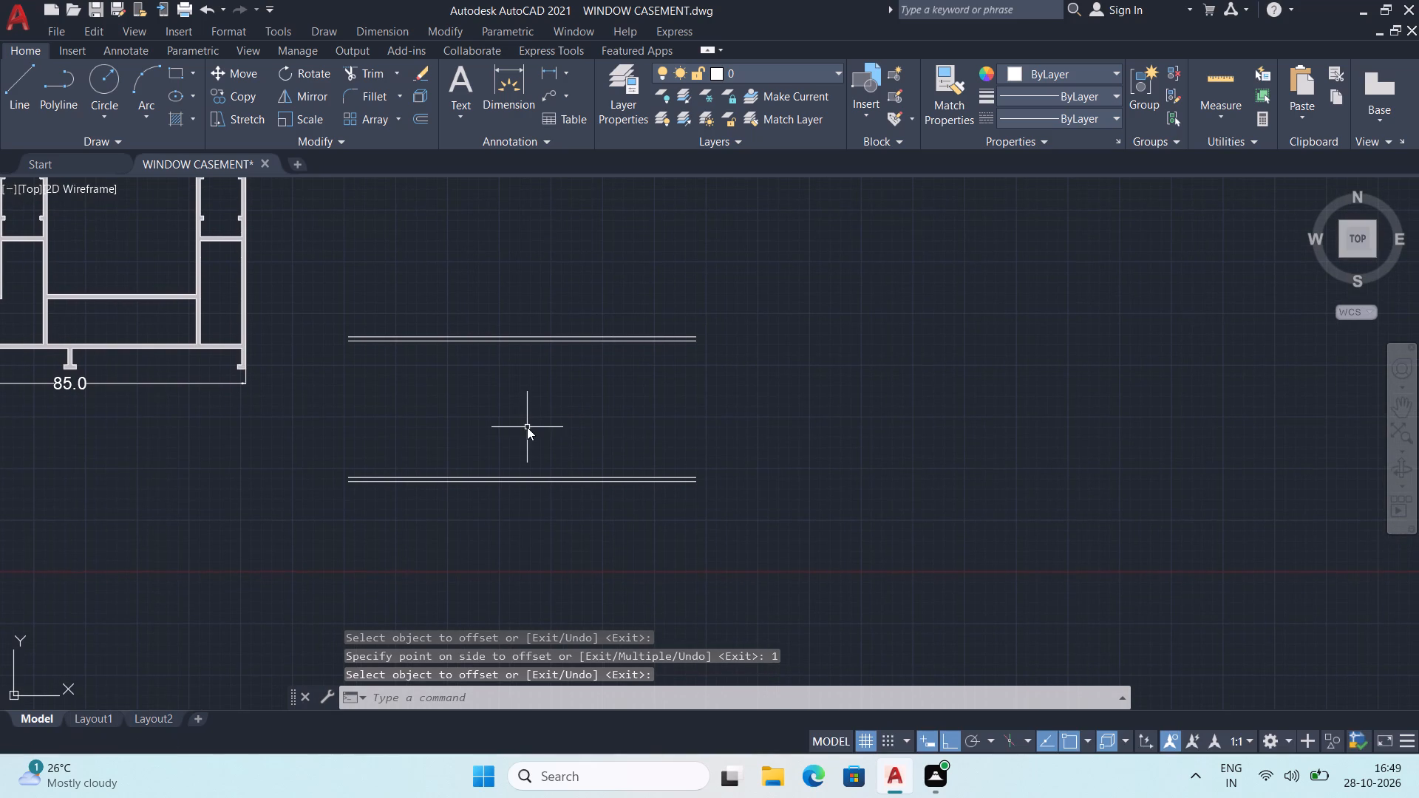
{"action": "key", "text": "Return"}
{"action": "left_click", "coordinate": [344, 337]}
{"action": "scroll", "coordinate": [351, 507], "scroll_direction": "up", "scroll_amount": 1}
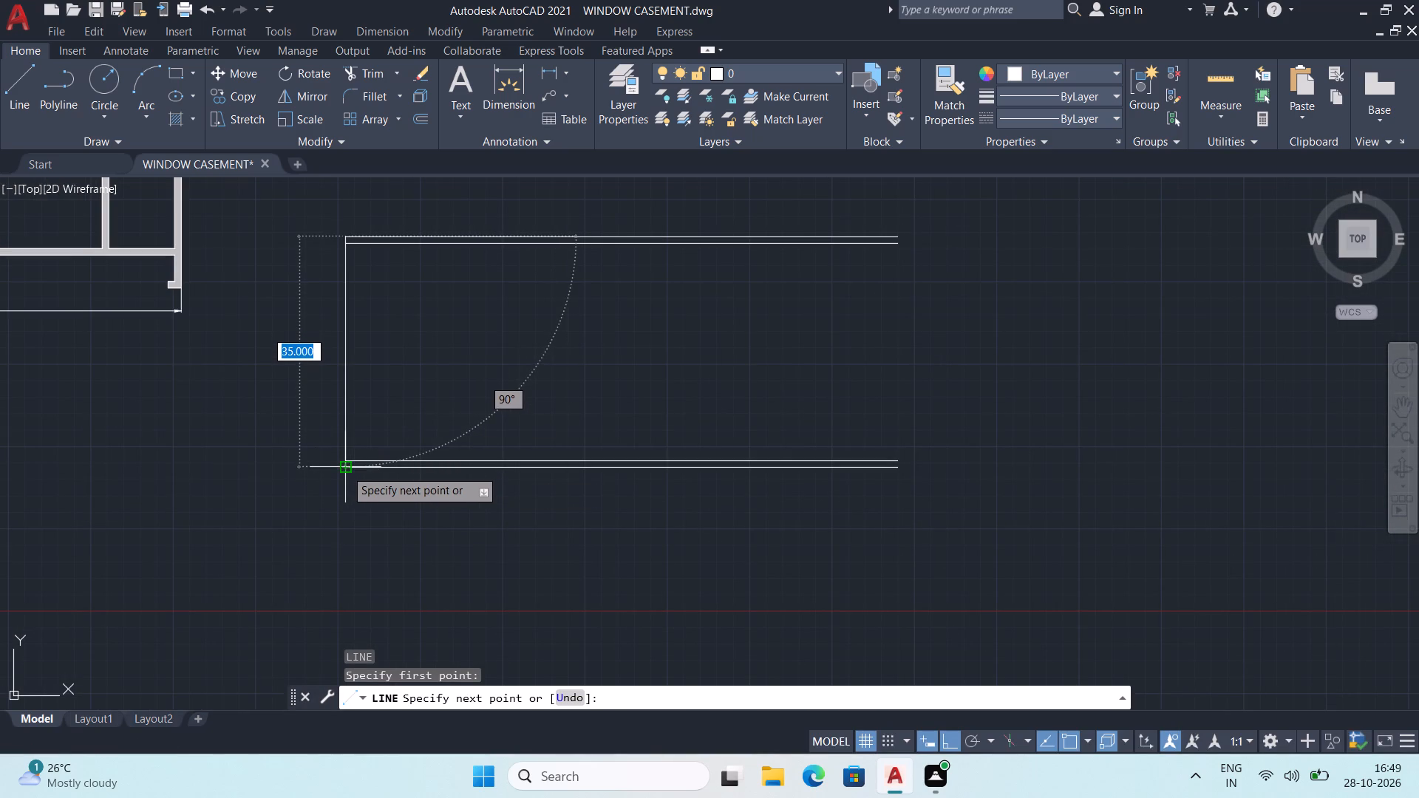
{"action": "left_click", "coordinate": [345, 469]}
{"action": "key", "text": "Escape"}
Start an offset for the new profile's outline.
{"action": "type", "text": "off"}
{"action": "key", "text": "Return"}
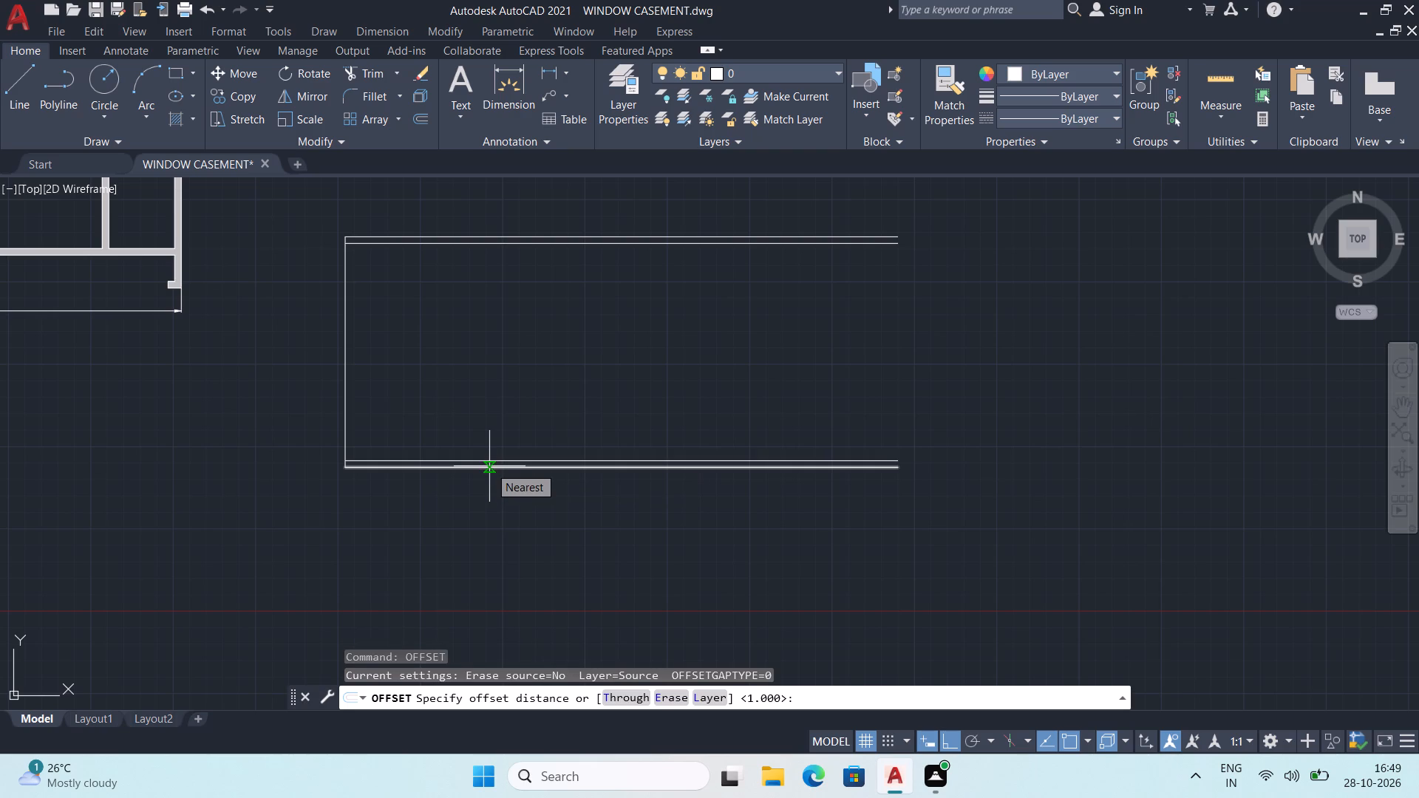
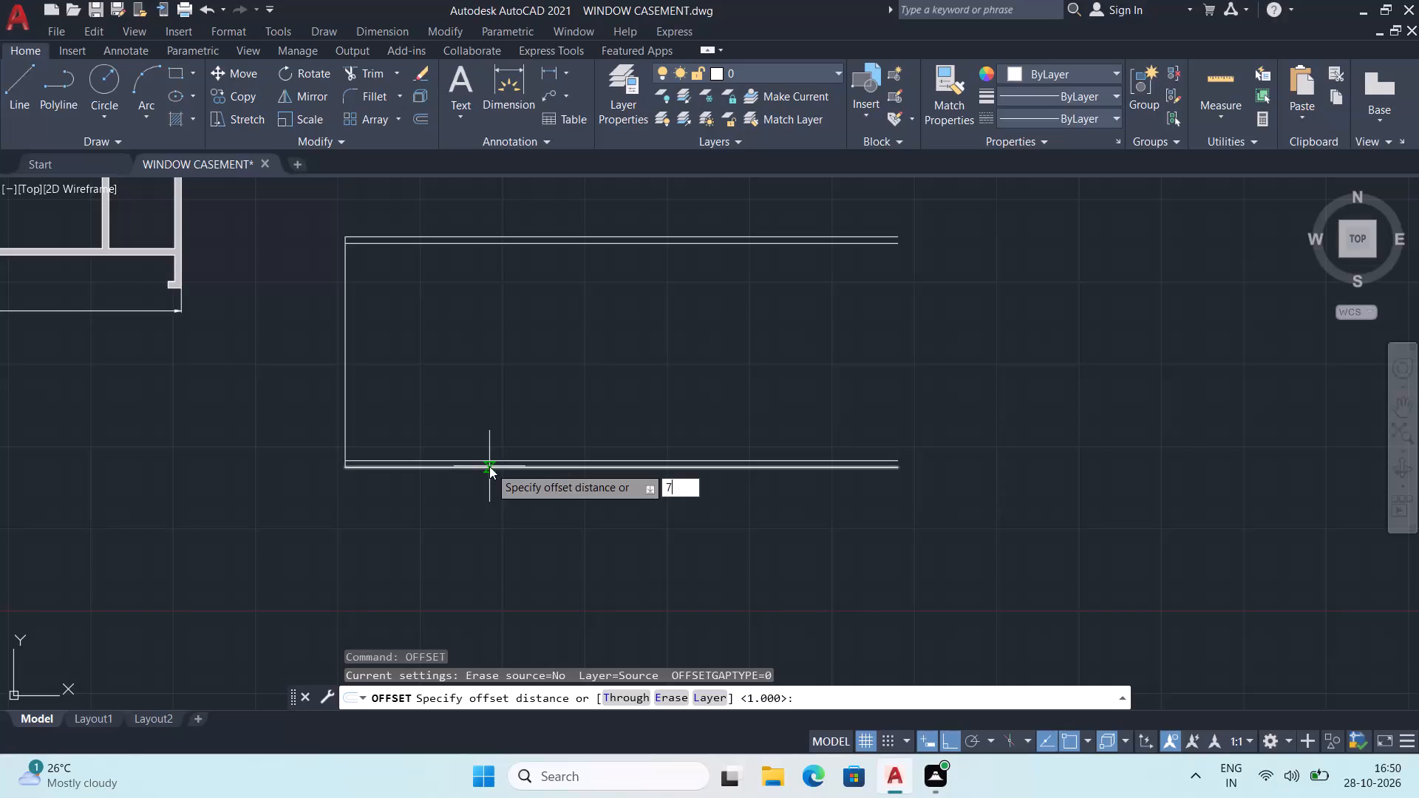
Offset the profile's left vertical line 70 to the right, across the horizontal walls.
{"action": "key", "text": "Return"}
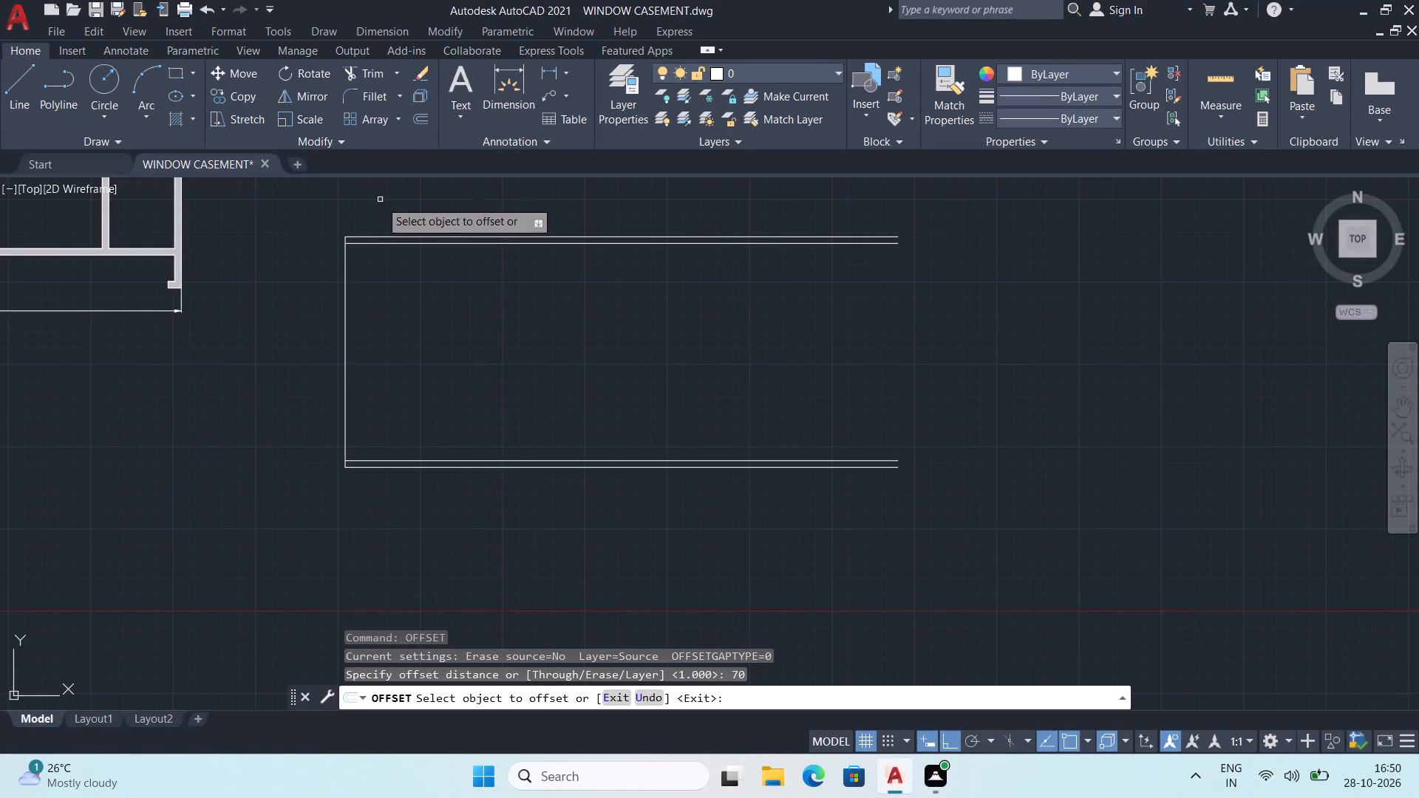
{"action": "left_click", "coordinate": [345, 347]}
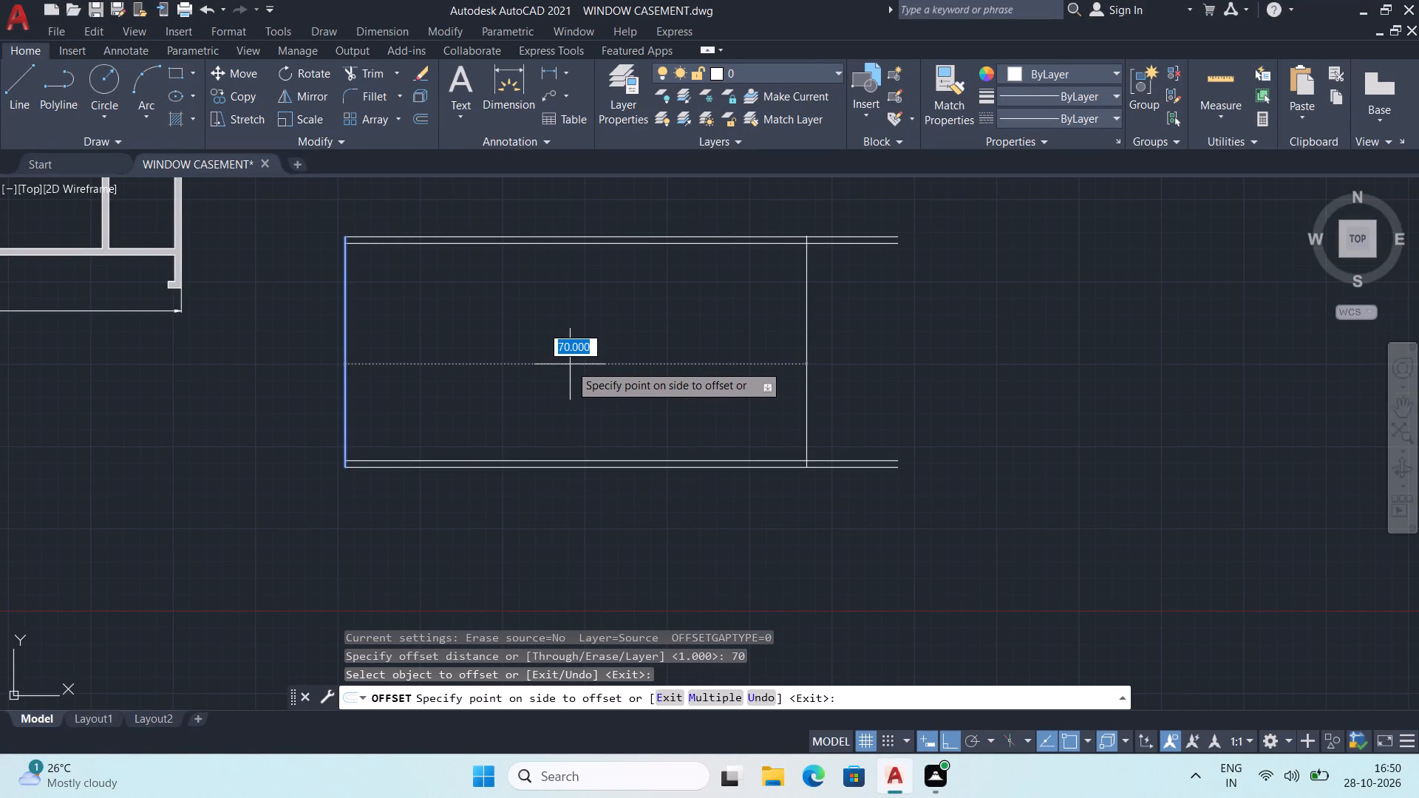
{"action": "left_click", "coordinate": [570, 364]}
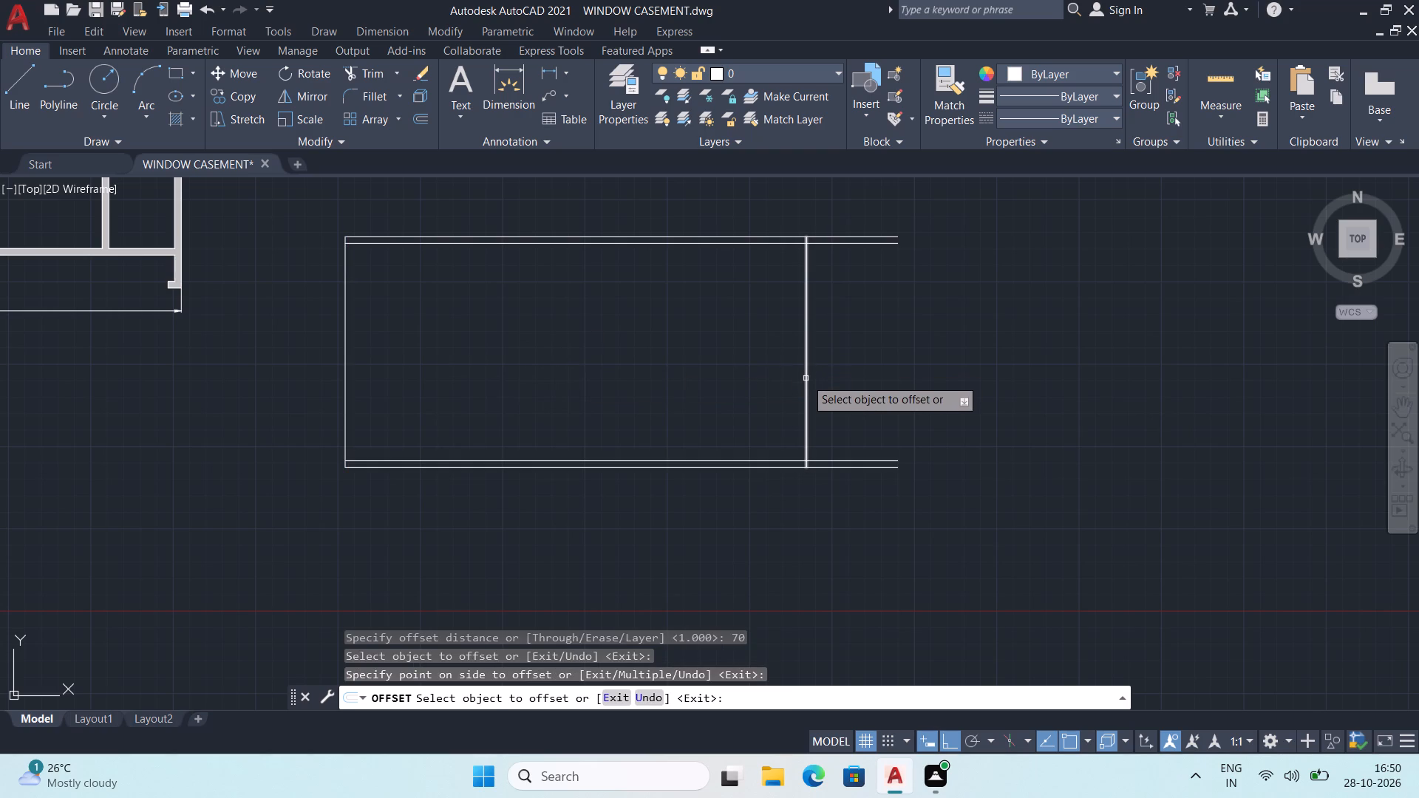
{"action": "left_click", "coordinate": [806, 378]}
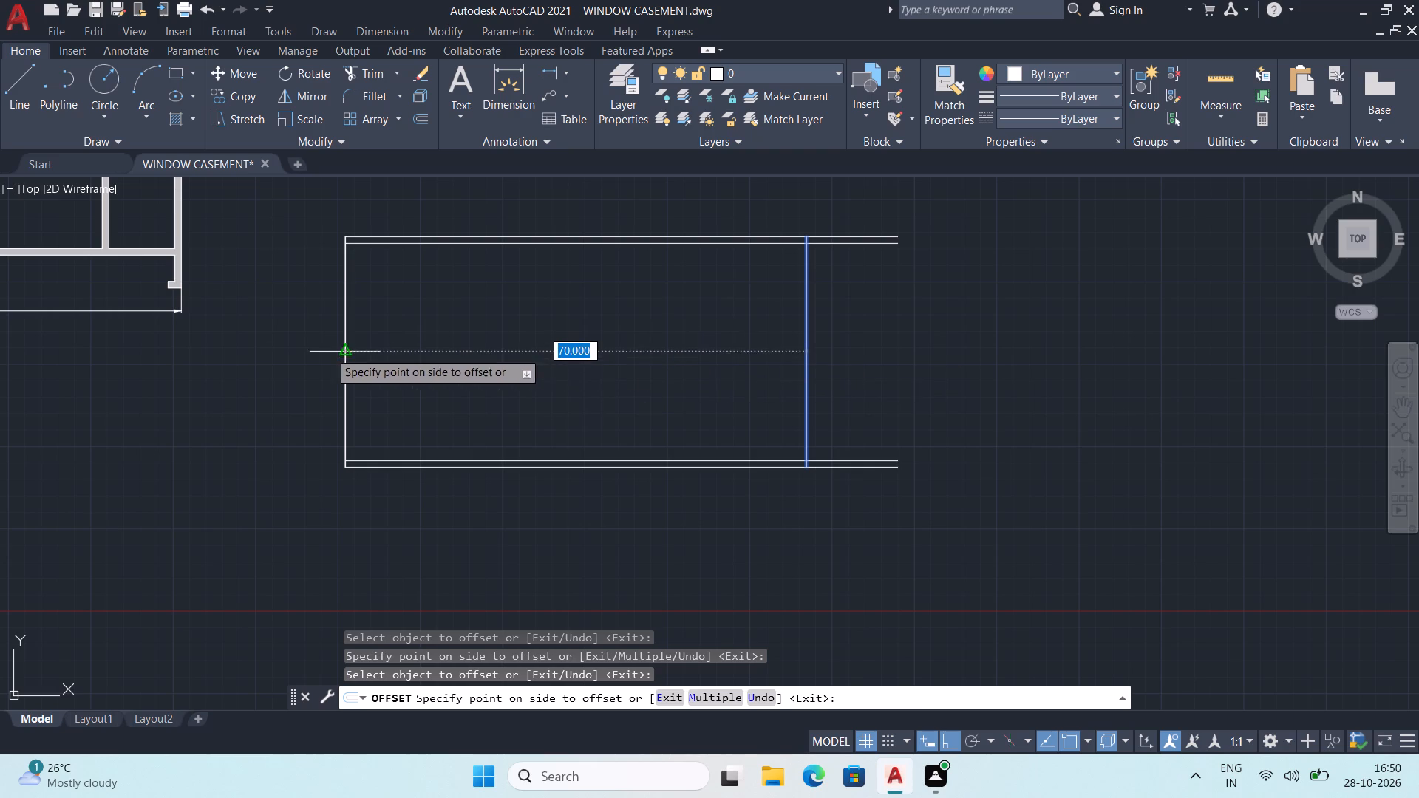
{"action": "key", "text": "Escape"}
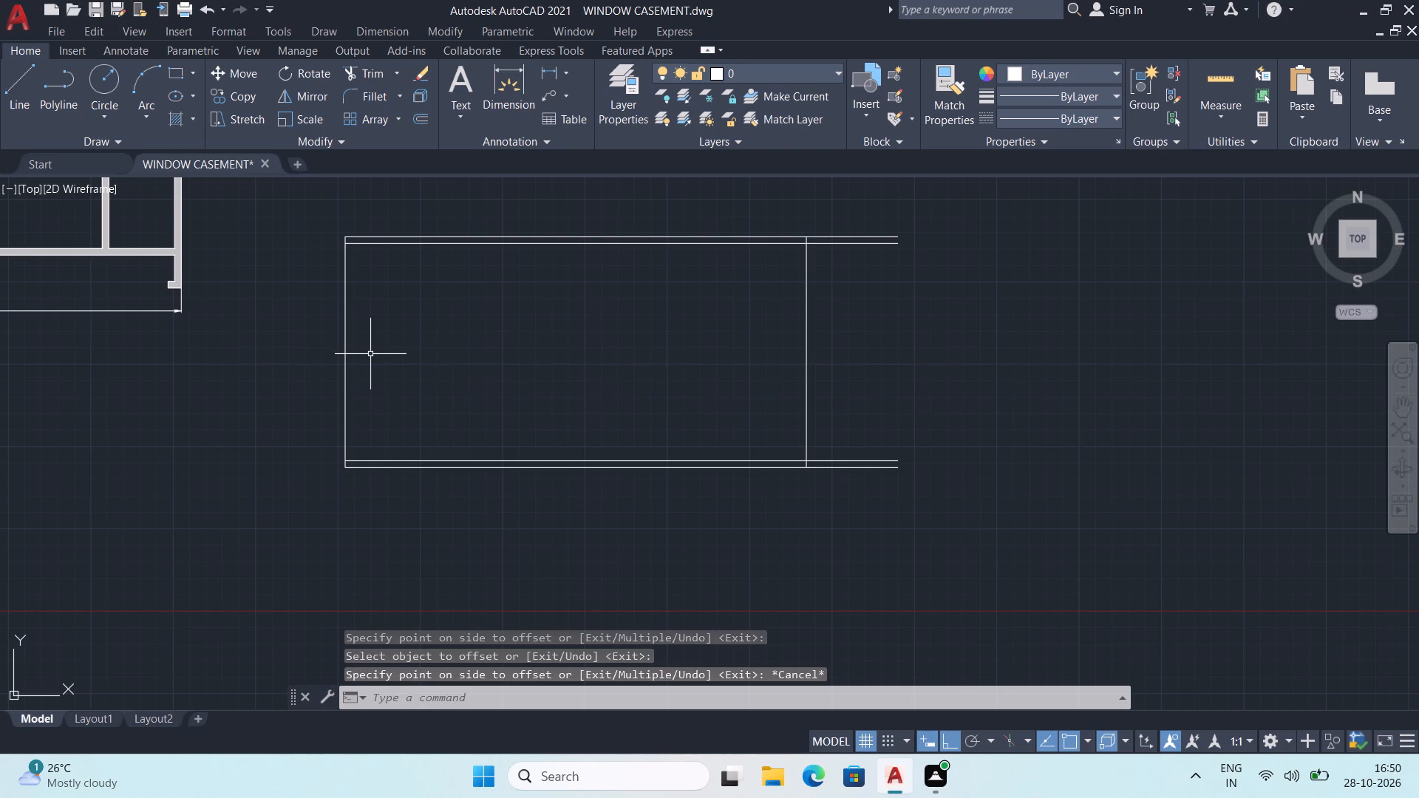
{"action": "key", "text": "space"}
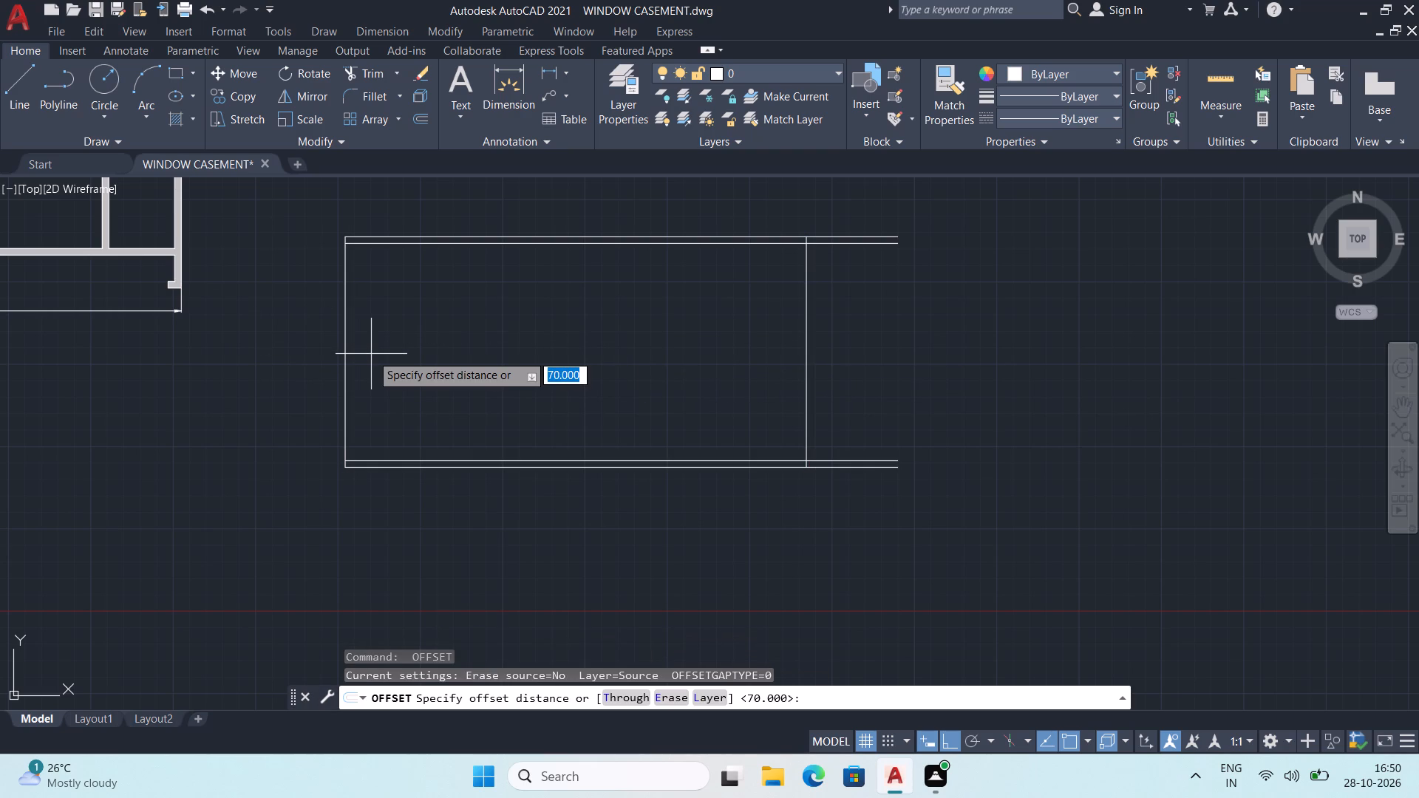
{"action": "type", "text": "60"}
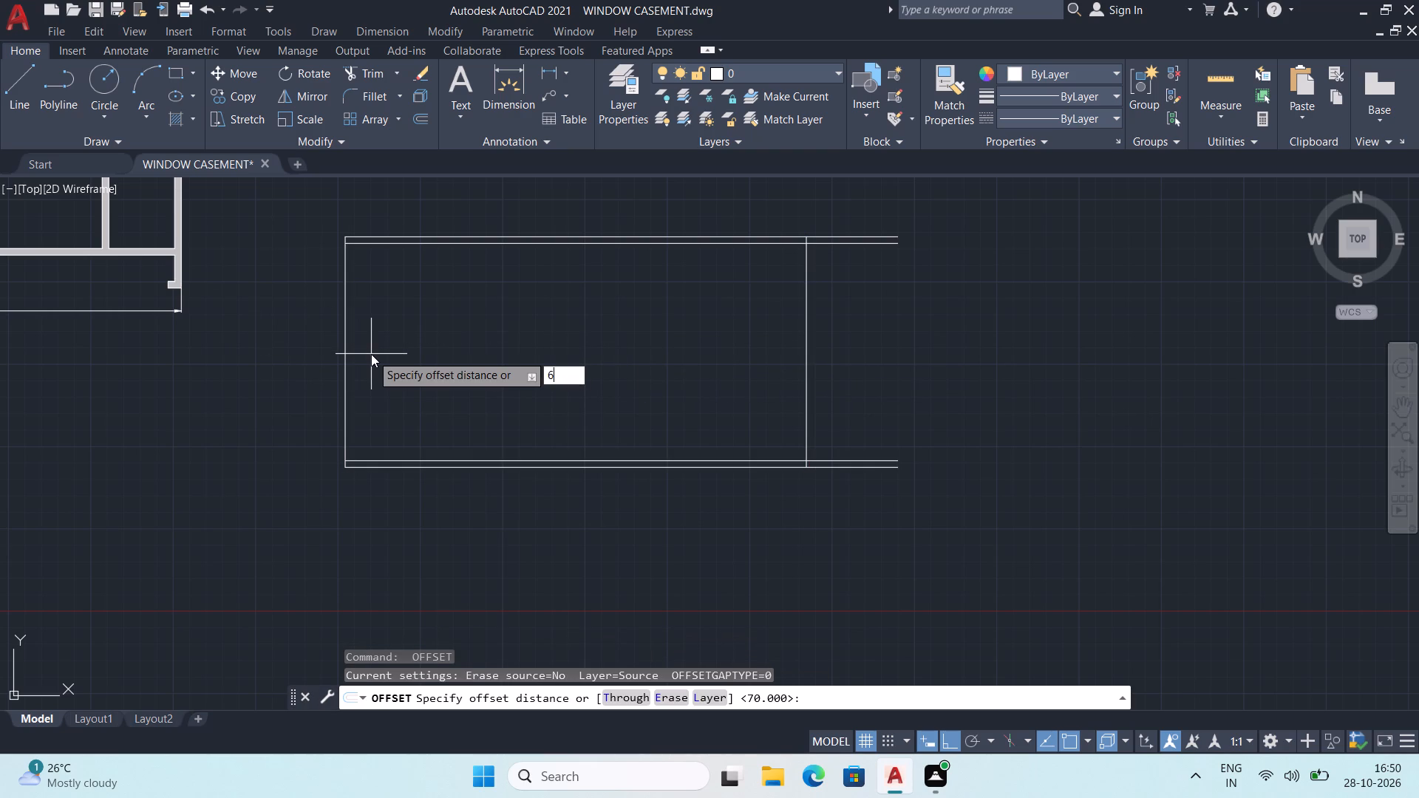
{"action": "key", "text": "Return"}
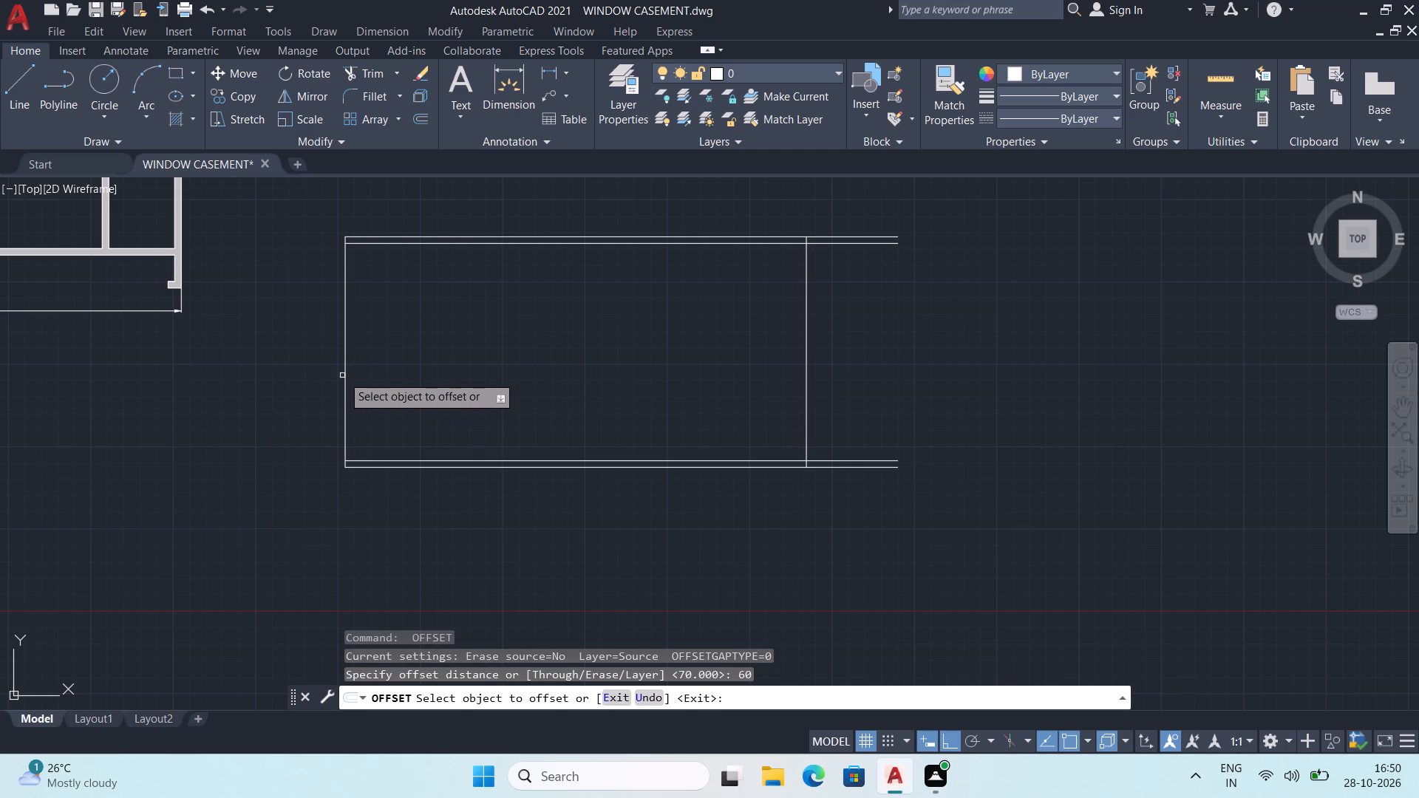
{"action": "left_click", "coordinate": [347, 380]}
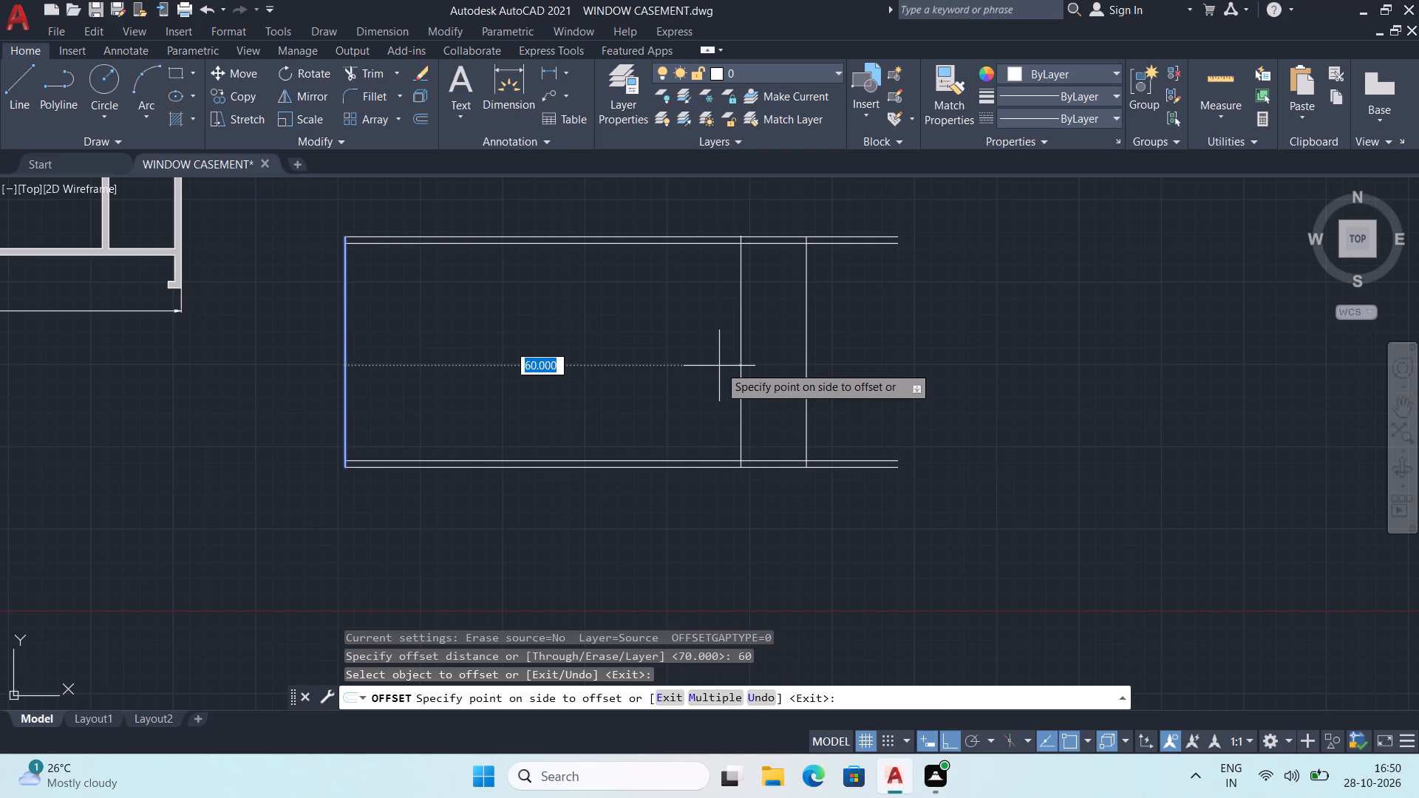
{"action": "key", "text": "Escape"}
Offset the right vertical line leftward by 1 to give that upright its wall thickness.
{"action": "middle_click_drag", "start_coordinate": [535, 415], "coordinate": [543, 433]}
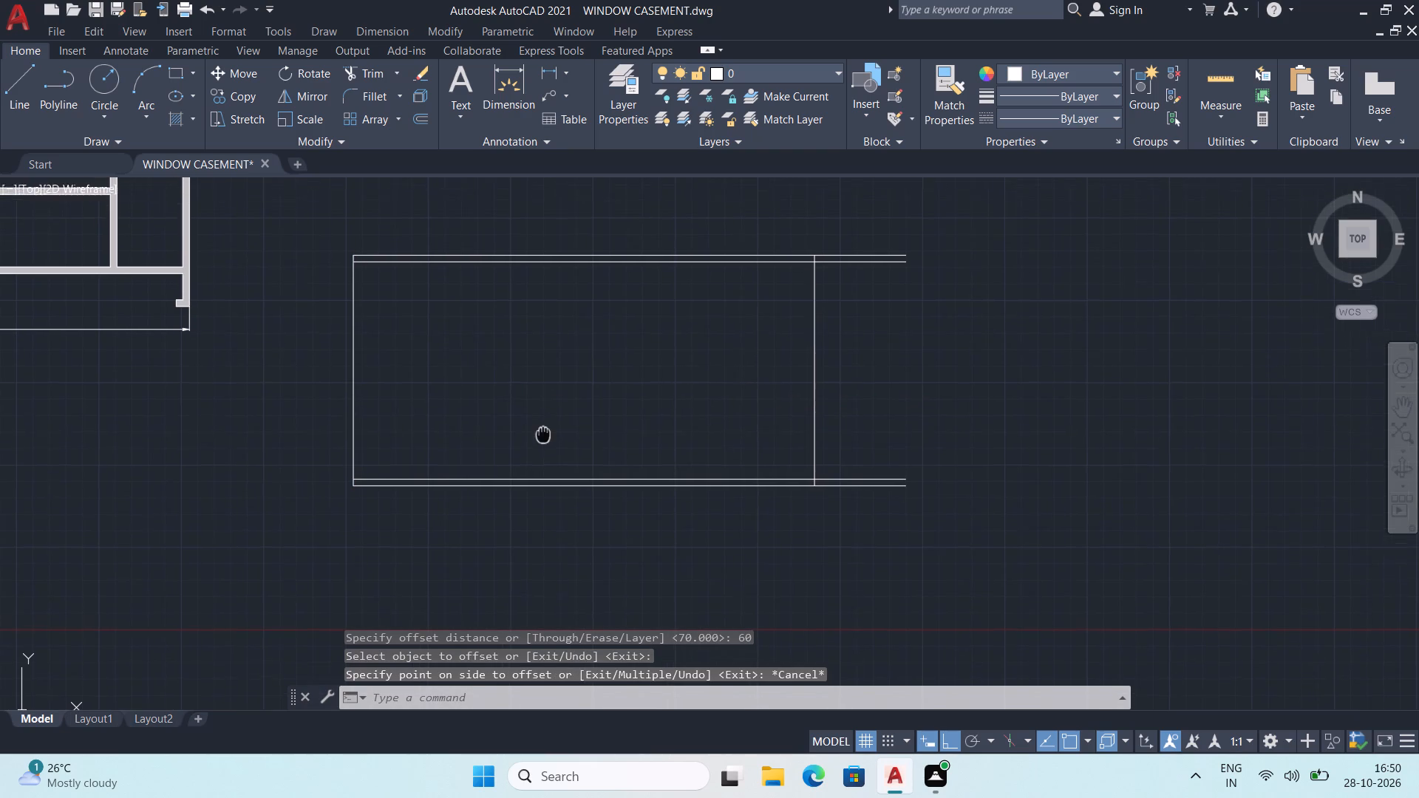
{"action": "middle_click_drag", "start_coordinate": [543, 433], "coordinate": [483, 423]}
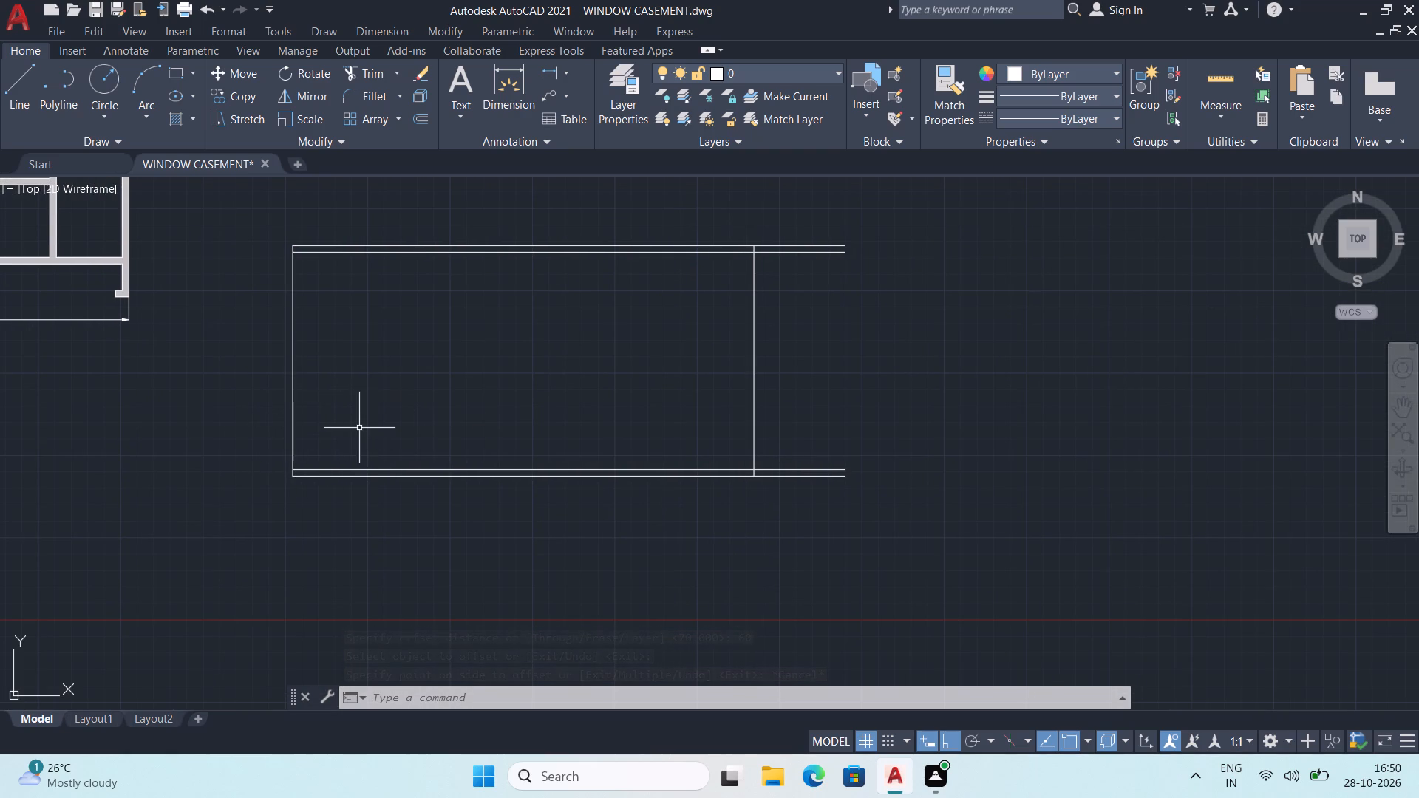
{"action": "scroll", "coordinate": [356, 429], "scroll_direction": "up", "scroll_amount": 2}
{"action": "scroll", "coordinate": [356, 429], "scroll_direction": "down", "scroll_amount": 1}
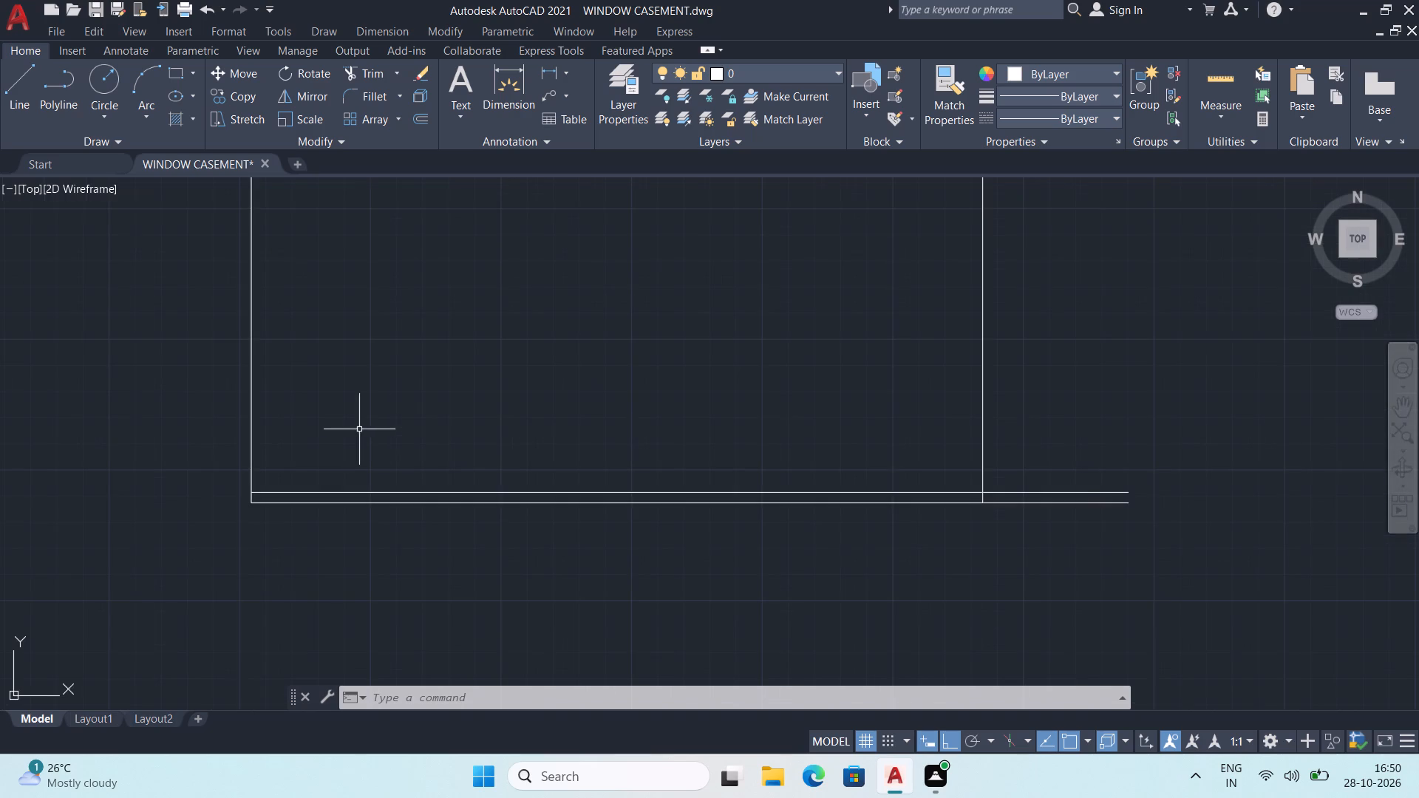
{"action": "middle_click_drag", "start_coordinate": [406, 430], "coordinate": [377, 512]}
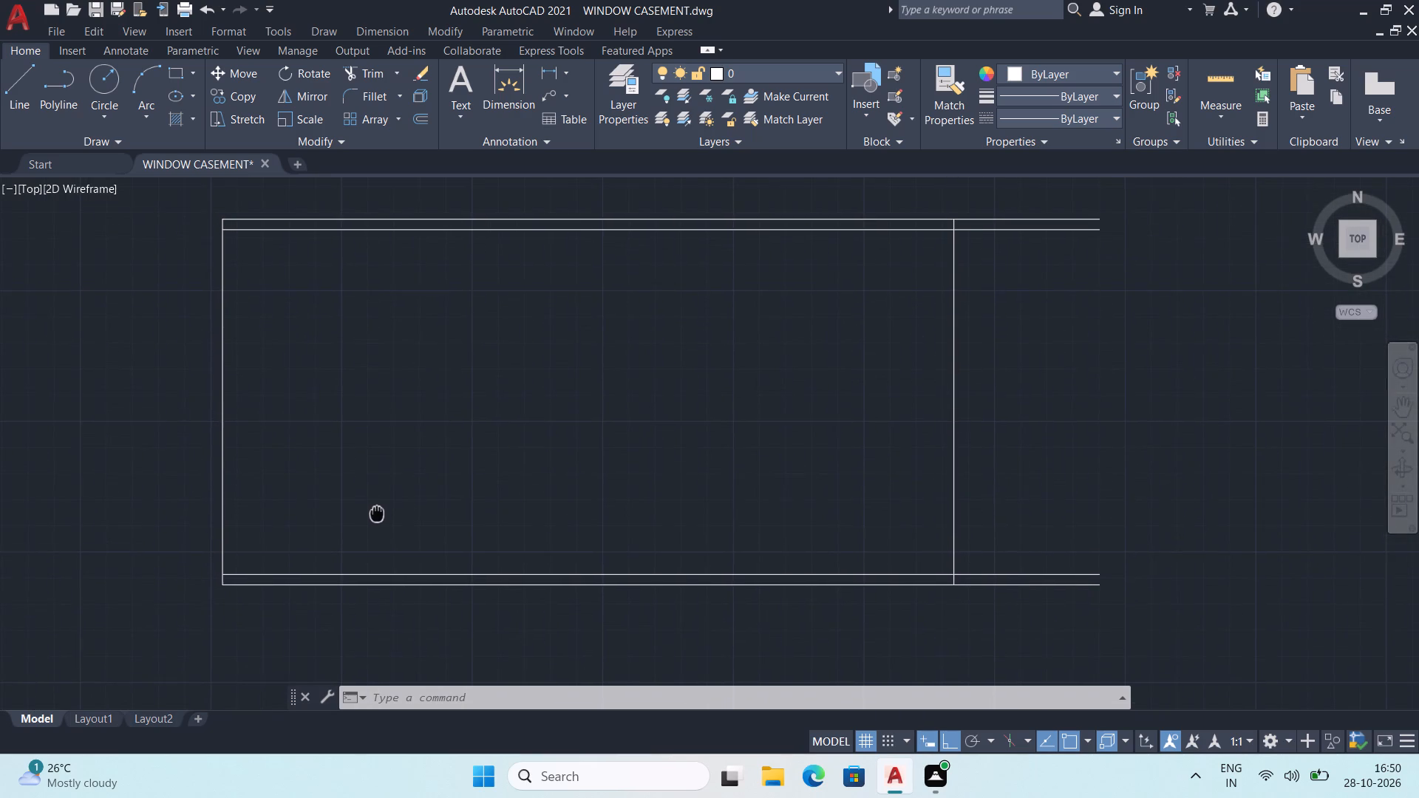
{"action": "middle_click_drag", "start_coordinate": [377, 512], "coordinate": [283, 508]}
{"action": "middle_click_drag", "start_coordinate": [624, 465], "coordinate": [616, 494]}
{"action": "type", "text": "off"}
{"action": "key", "text": "Return"}
{"action": "key", "text": "1"}
{"action": "key", "text": "Return"}
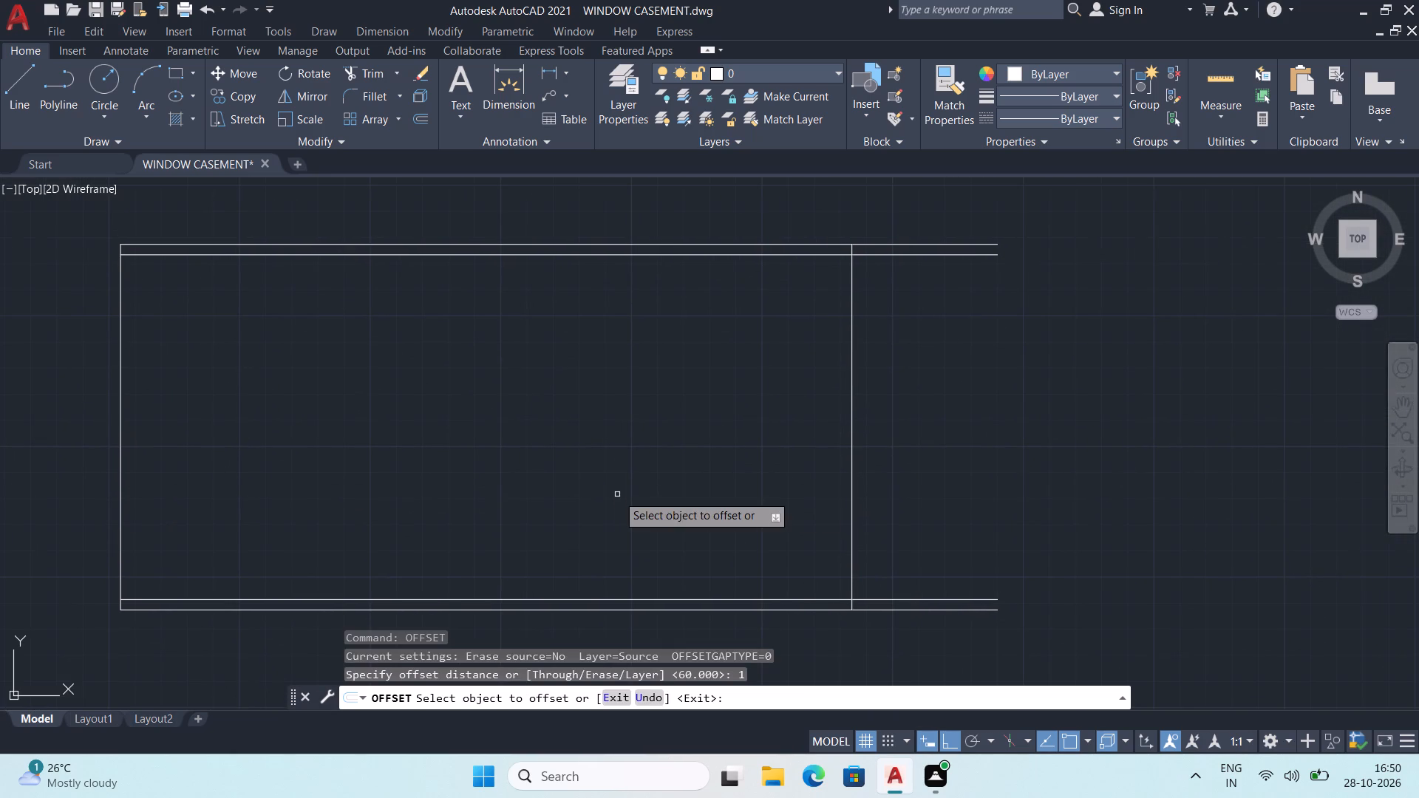
{"action": "left_click", "coordinate": [853, 516]}
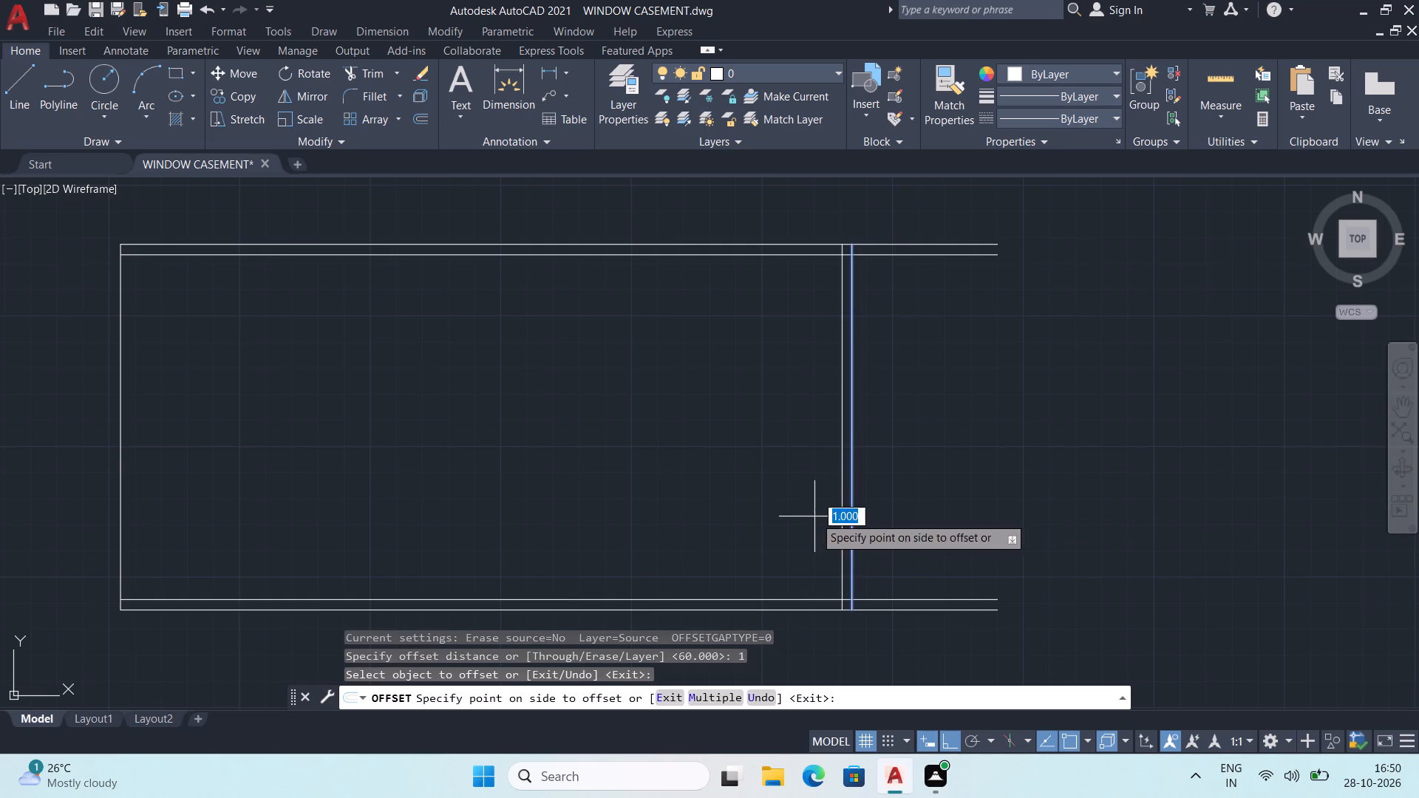
{"action": "left_click", "coordinate": [813, 516]}
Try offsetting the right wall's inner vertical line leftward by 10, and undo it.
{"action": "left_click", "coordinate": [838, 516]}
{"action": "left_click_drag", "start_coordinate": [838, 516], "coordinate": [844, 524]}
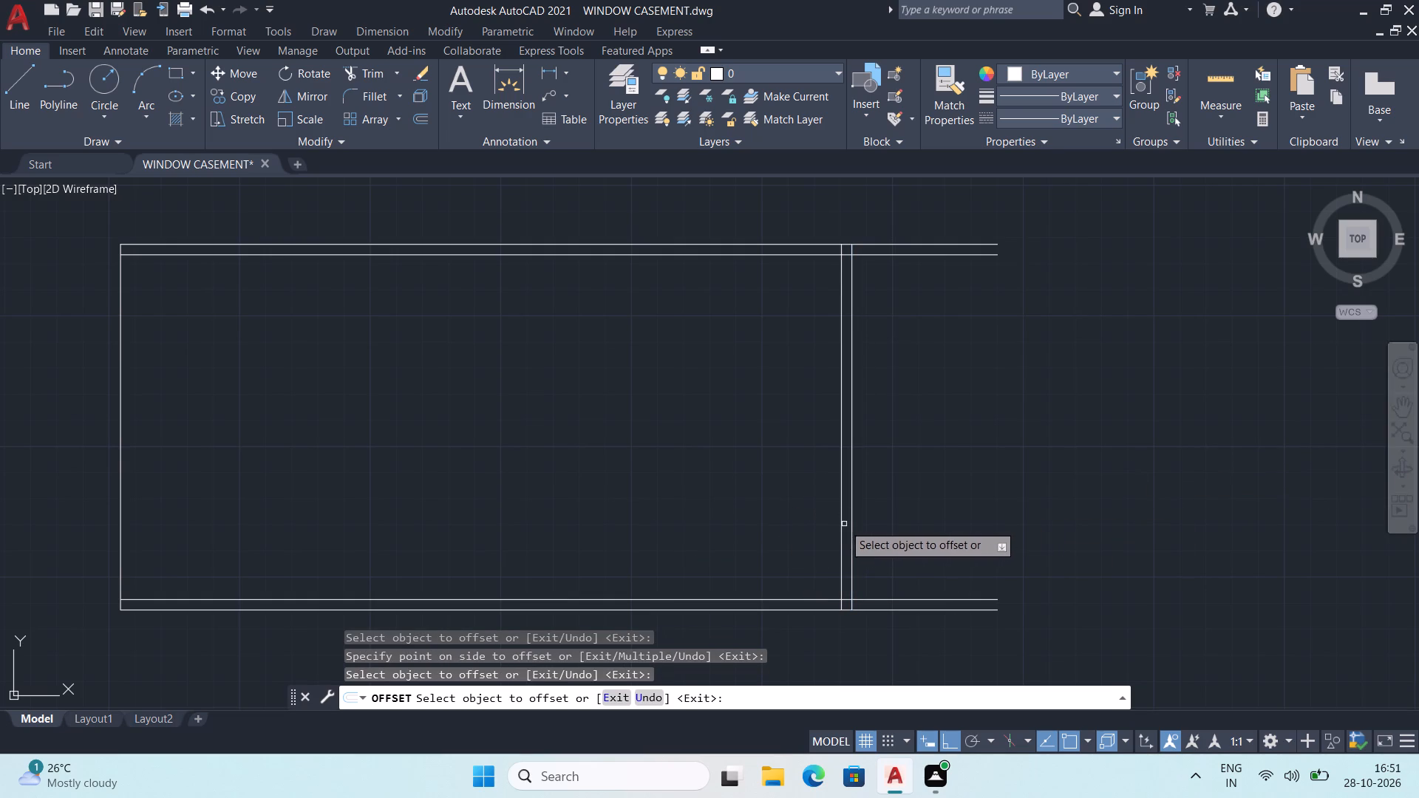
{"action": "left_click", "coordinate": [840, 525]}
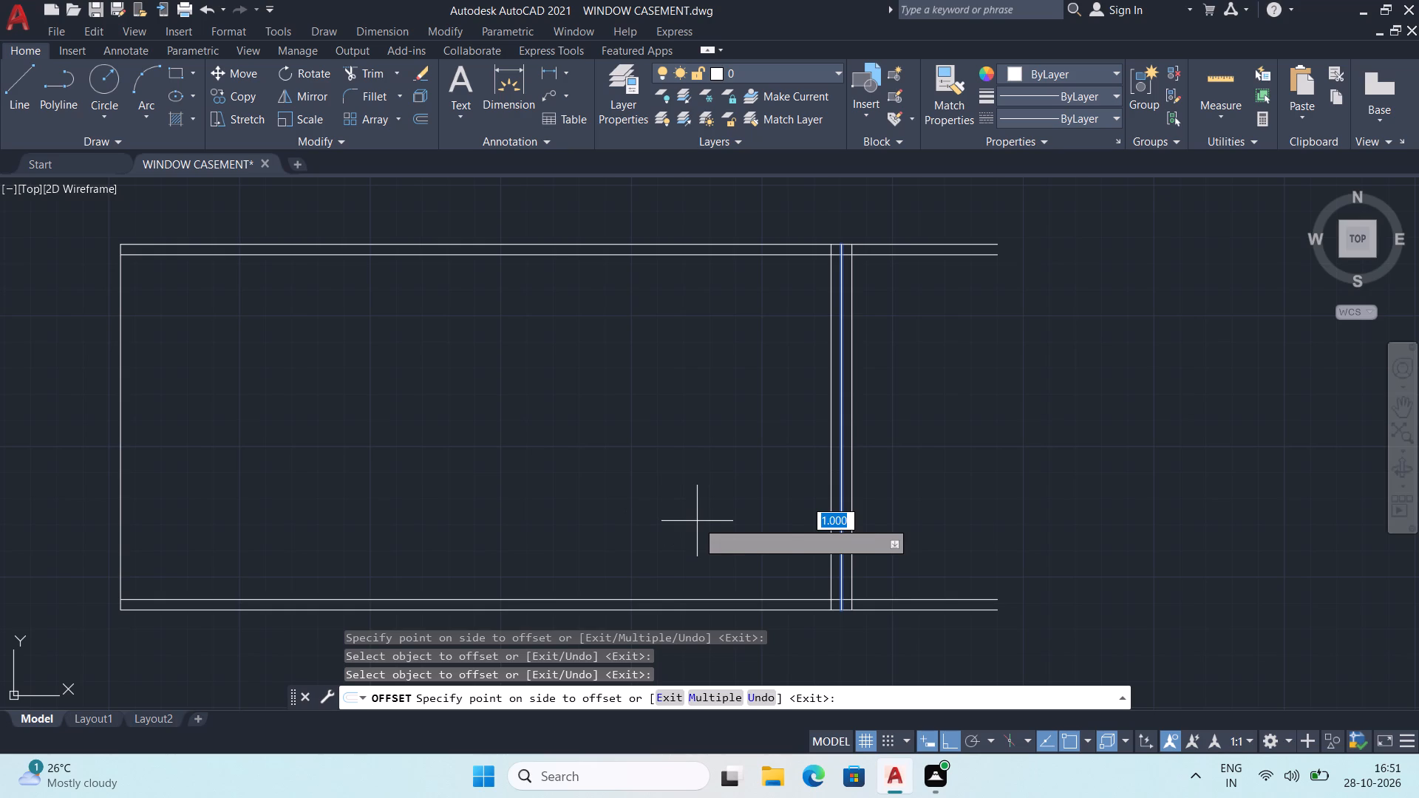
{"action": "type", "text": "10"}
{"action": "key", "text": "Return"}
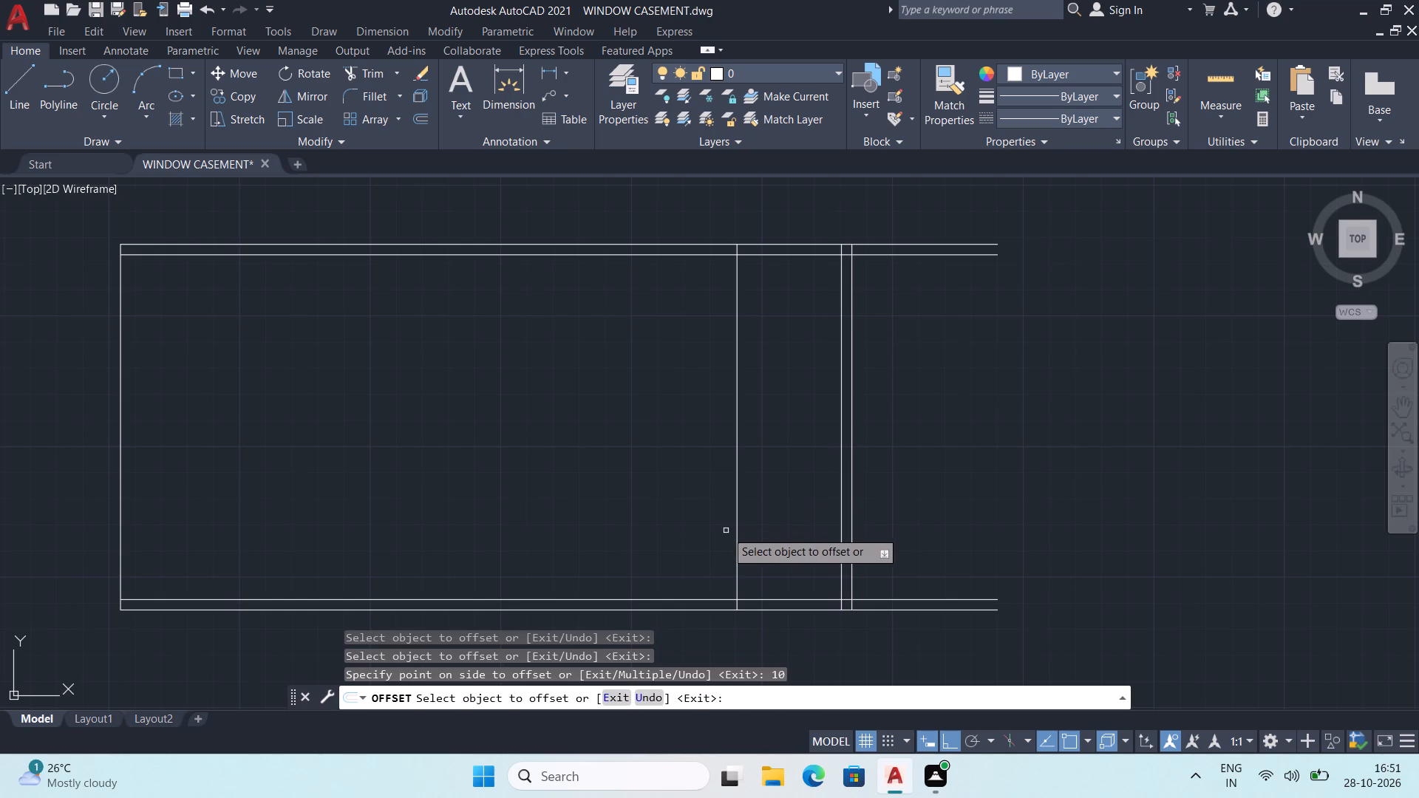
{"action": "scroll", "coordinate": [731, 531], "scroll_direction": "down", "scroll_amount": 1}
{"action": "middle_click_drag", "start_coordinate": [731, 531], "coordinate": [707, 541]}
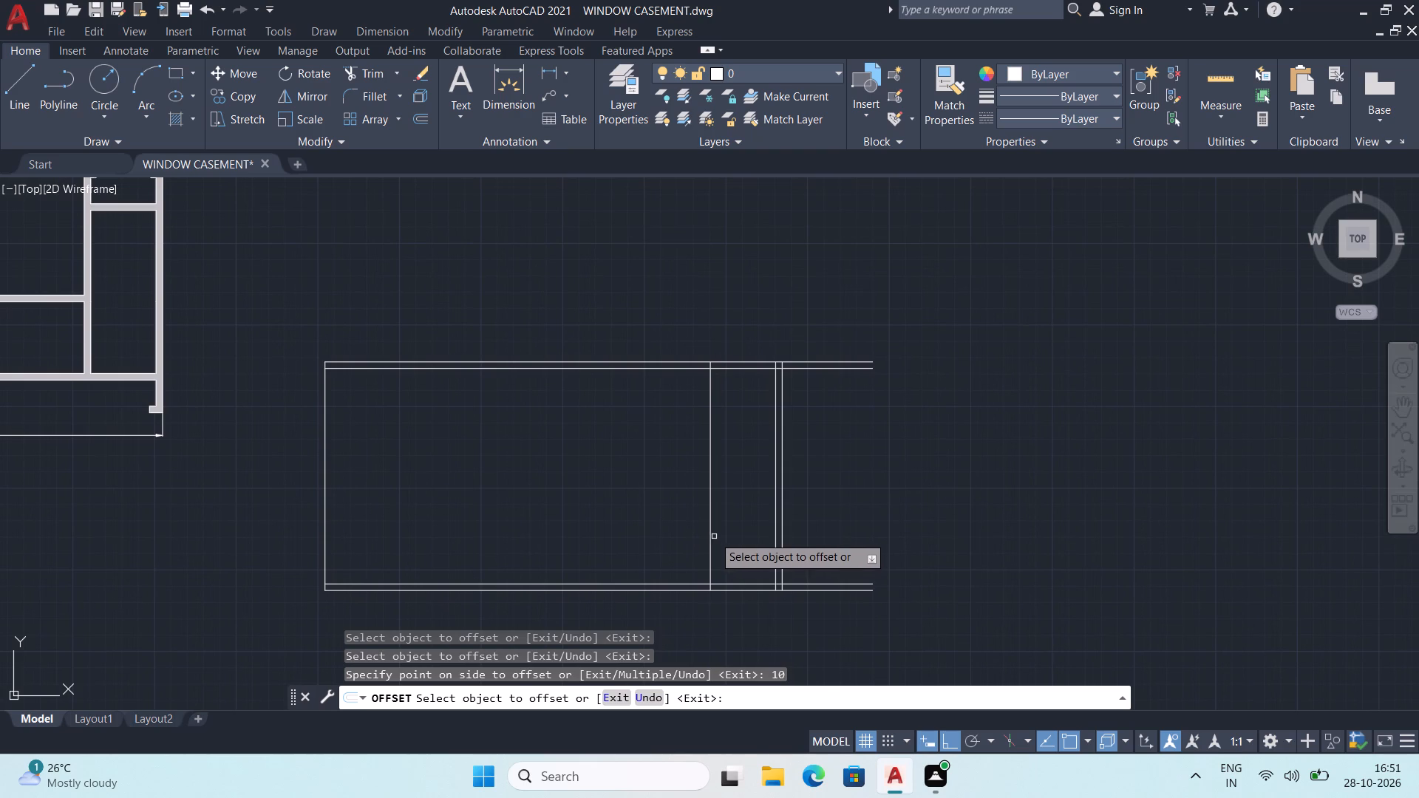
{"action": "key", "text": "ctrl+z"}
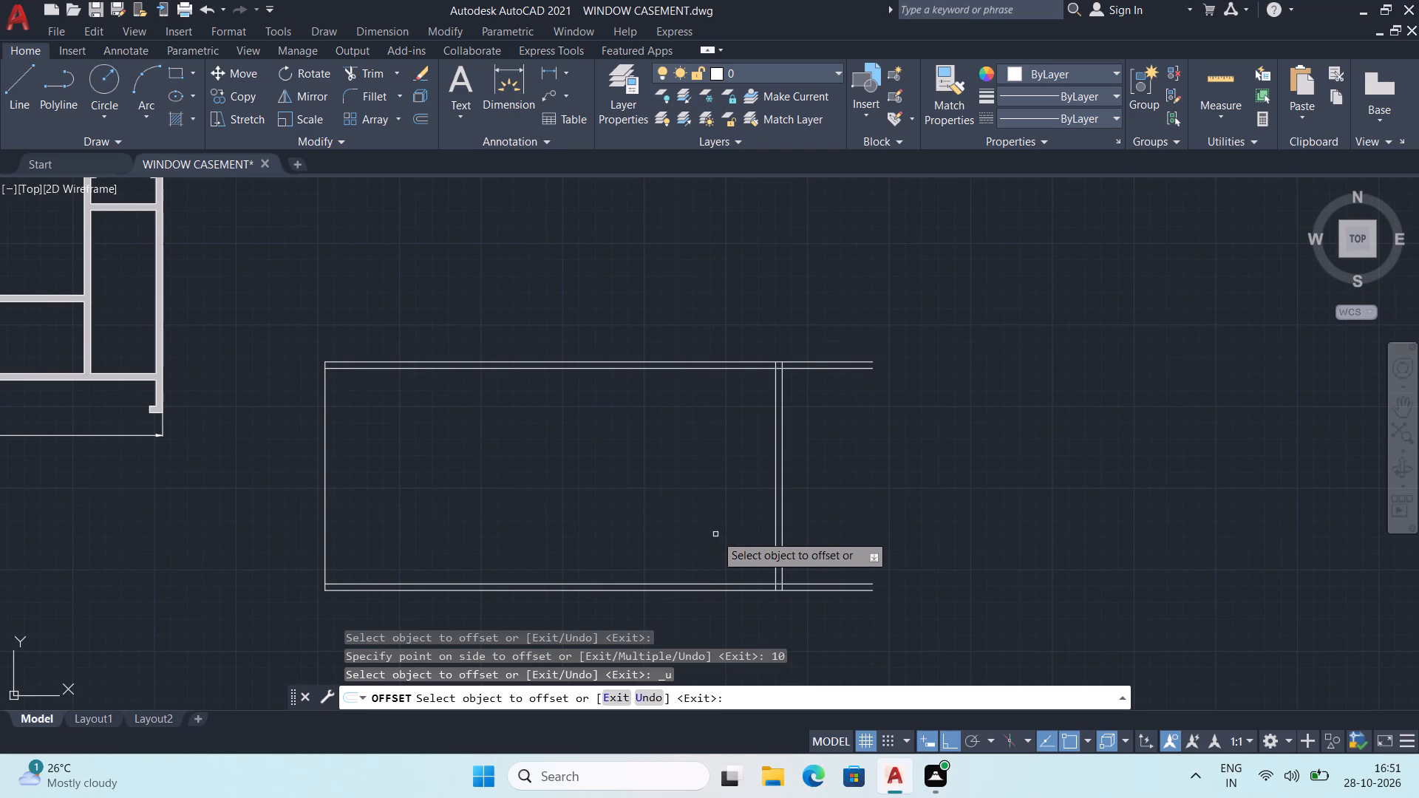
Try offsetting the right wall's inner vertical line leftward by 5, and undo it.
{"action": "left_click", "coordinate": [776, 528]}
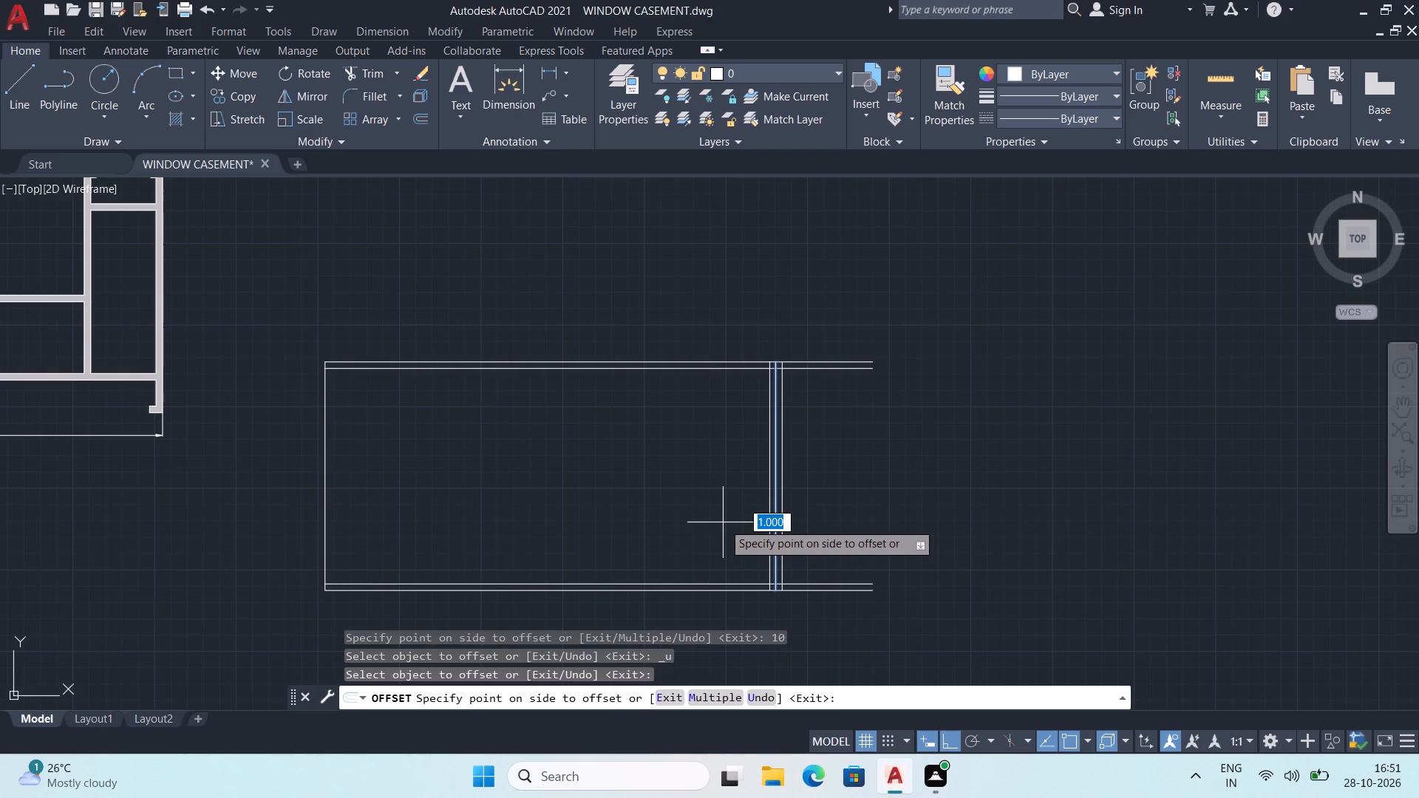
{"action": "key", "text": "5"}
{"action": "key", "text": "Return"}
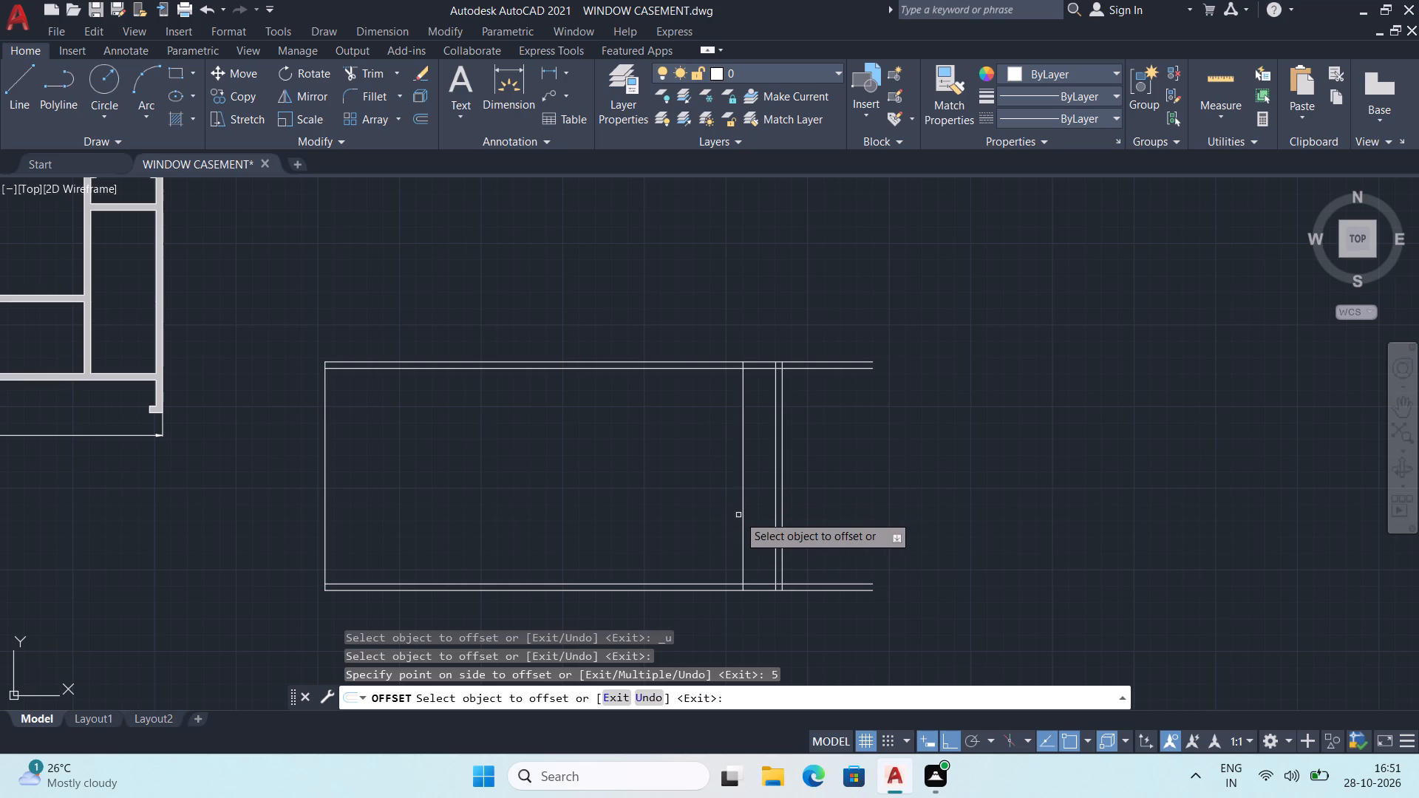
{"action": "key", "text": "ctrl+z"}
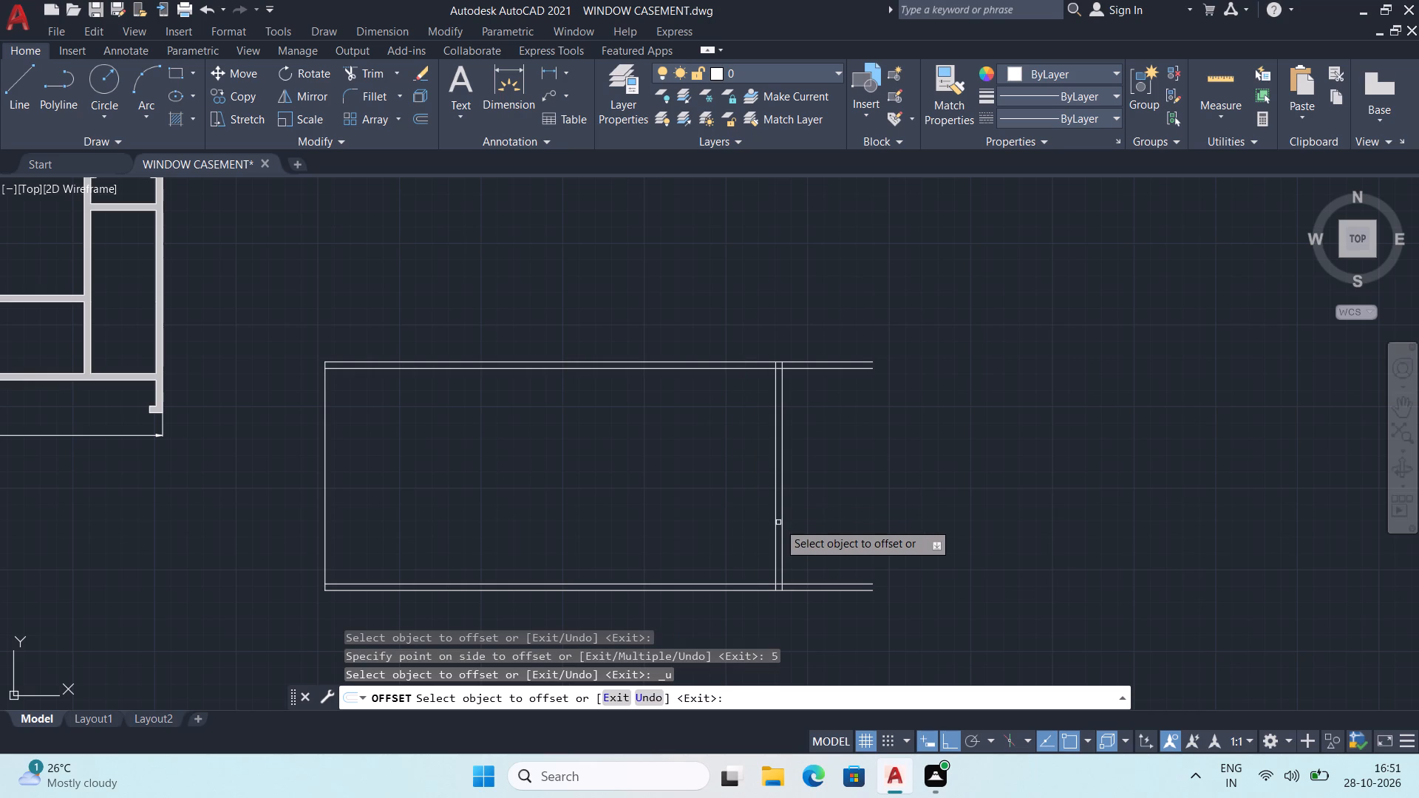
Offset the right wall's inner vertical line leftward by 8, and offset the resulting line a further 8 leftward.
{"action": "left_click", "coordinate": [775, 524]}
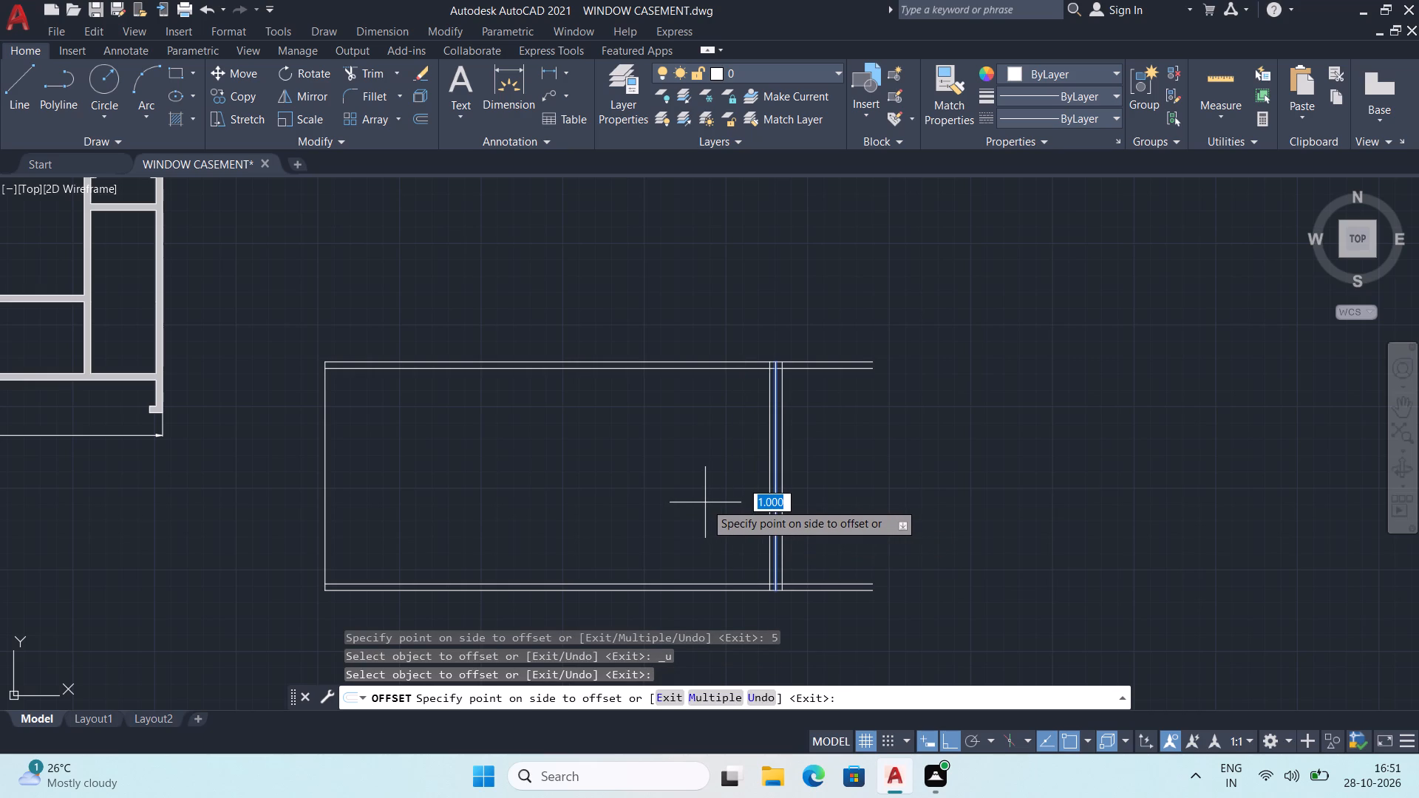
{"action": "key", "text": "8"}
{"action": "key", "text": "Return"}
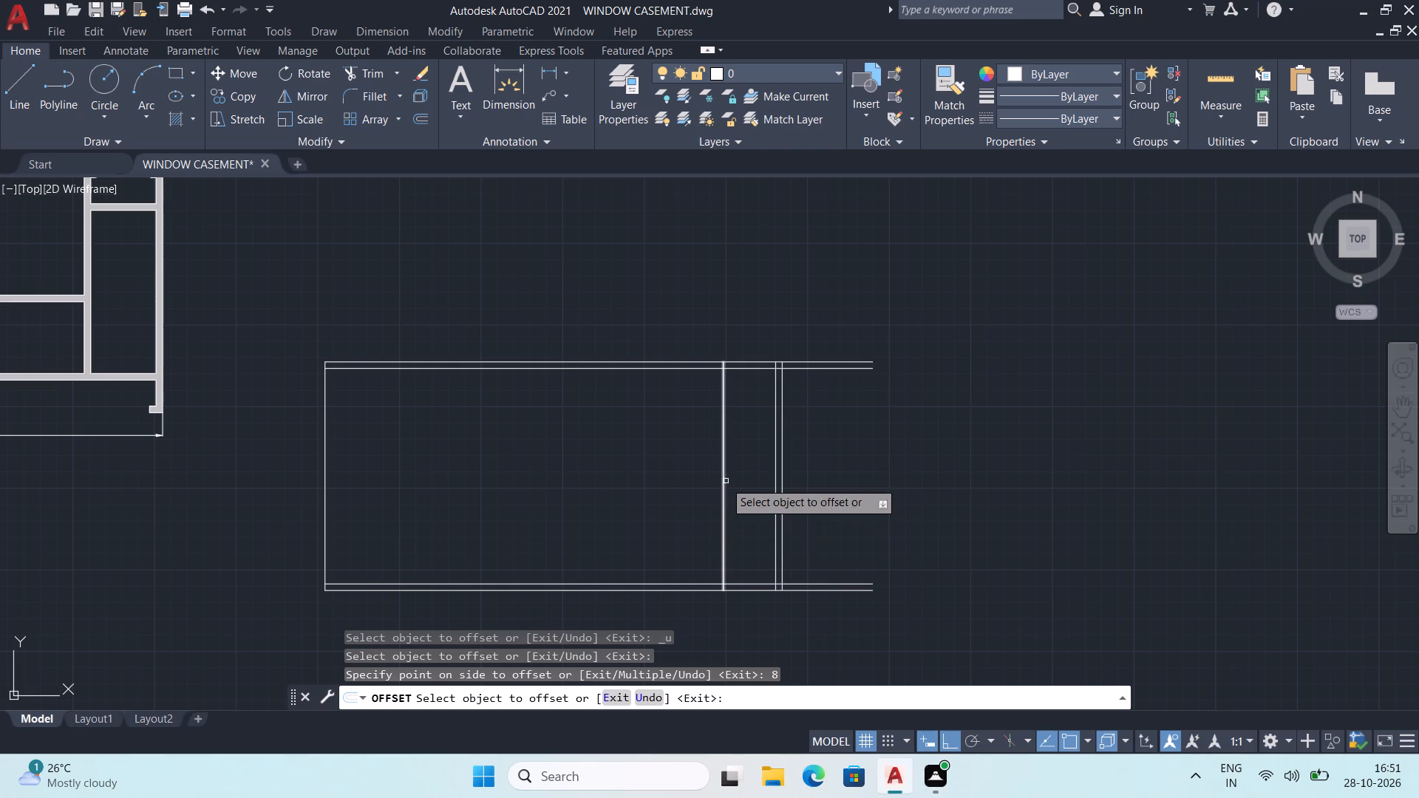
{"action": "left_click", "coordinate": [722, 500]}
{"action": "key", "text": "8"}
{"action": "key", "text": "Return"}
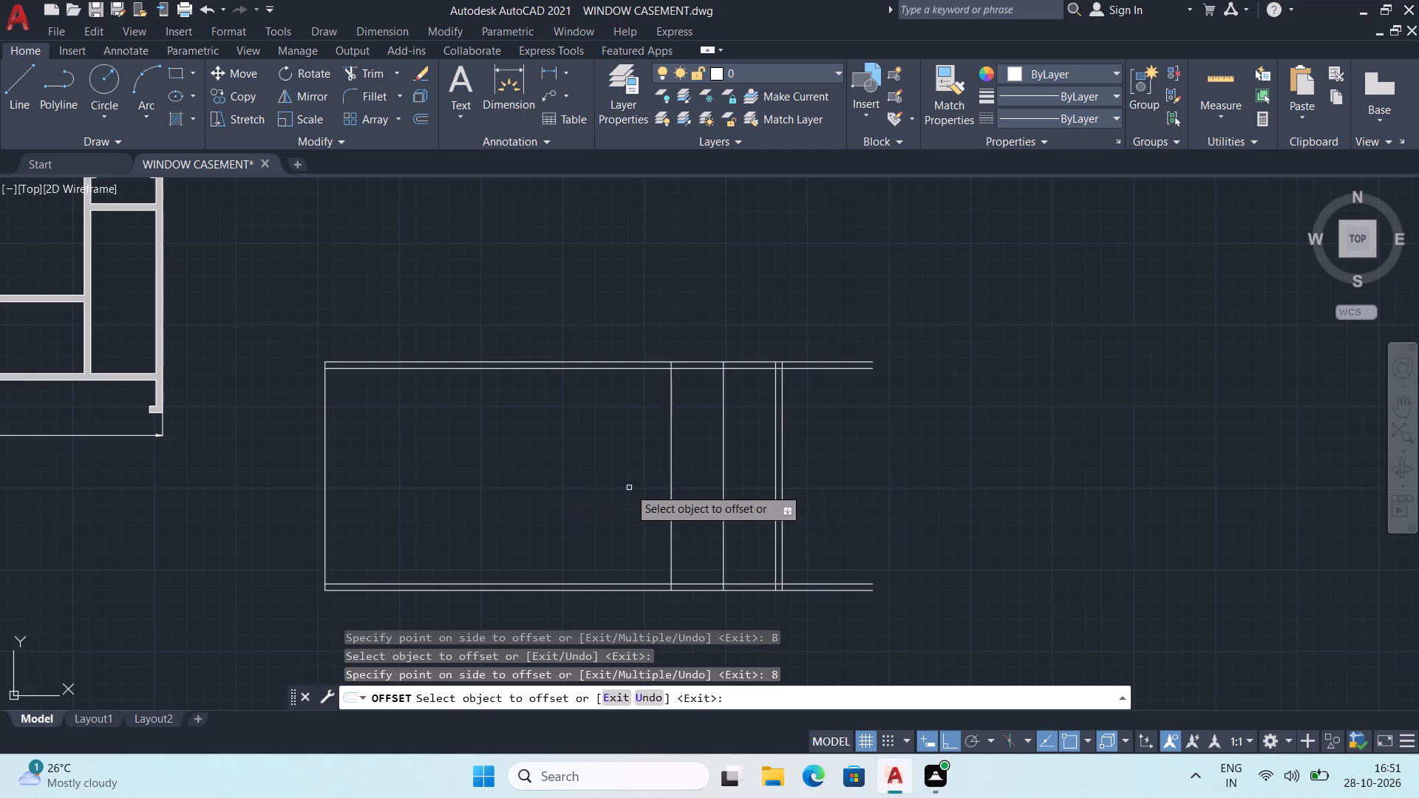
Offset each of the two new inner vertical lines leftward by 1 to form two thin internal walls.
{"action": "scroll", "coordinate": [657, 493], "scroll_direction": "up", "scroll_amount": 2}
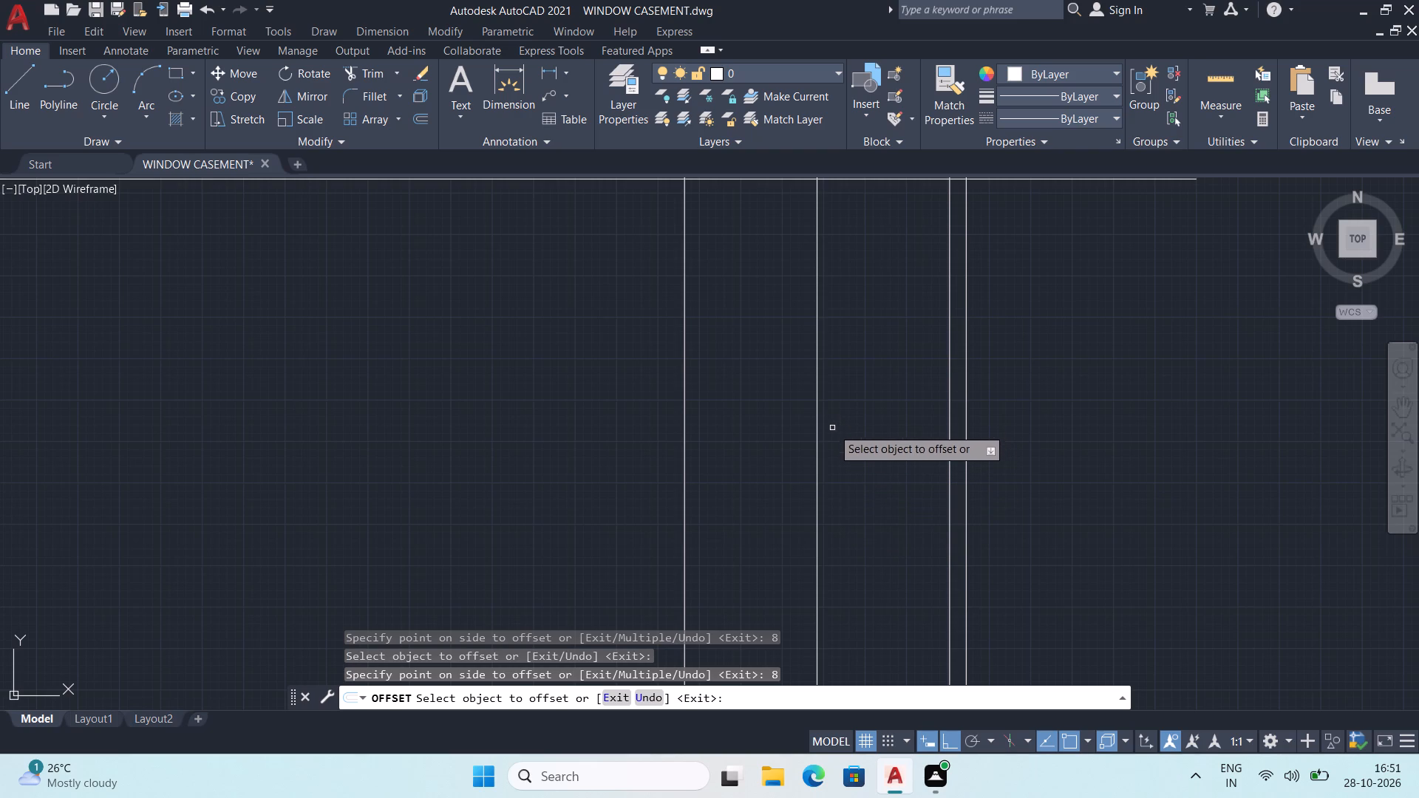
{"action": "scroll", "coordinate": [811, 479], "scroll_direction": "down", "scroll_amount": 1}
{"action": "middle_click_drag", "start_coordinate": [811, 479], "coordinate": [751, 460]}
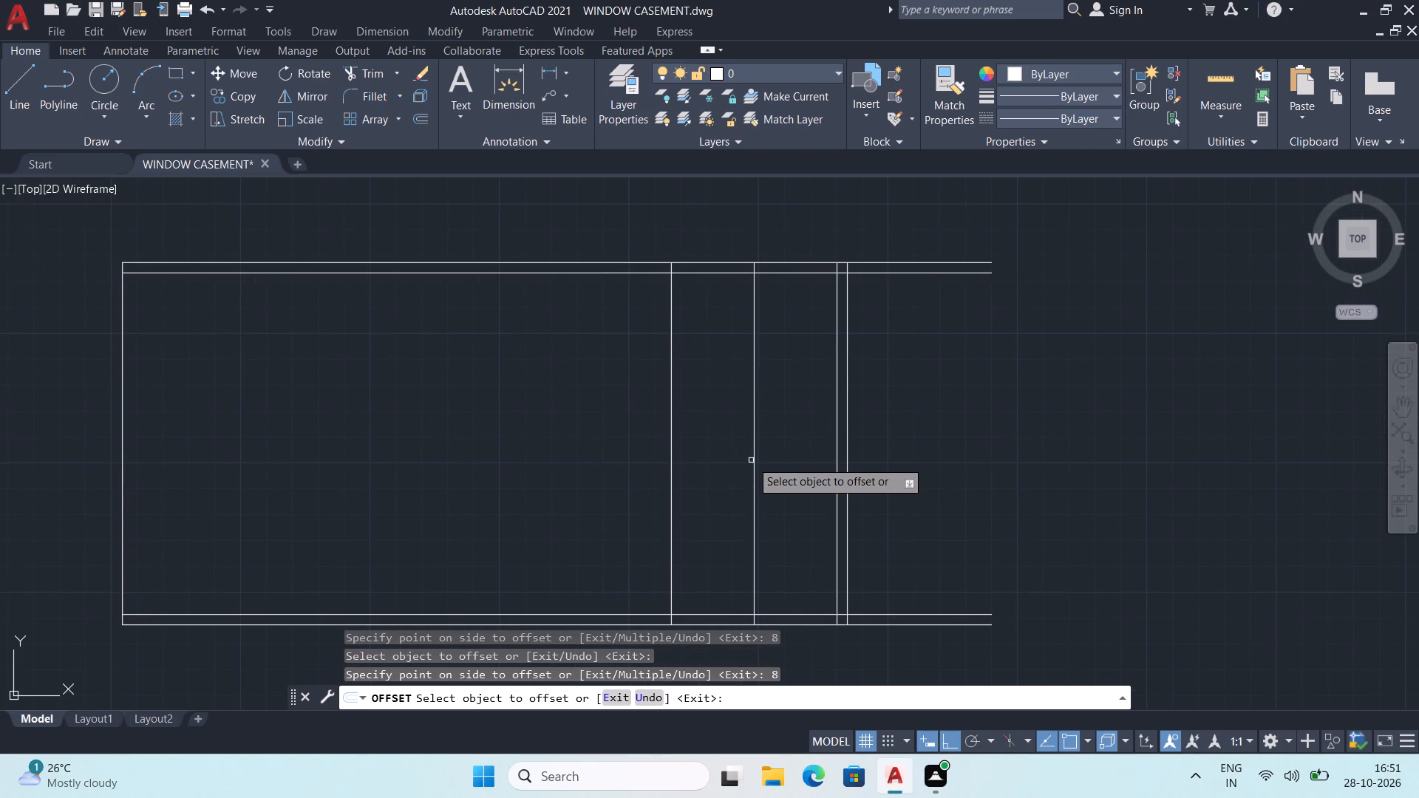
{"action": "left_click", "coordinate": [754, 515]}
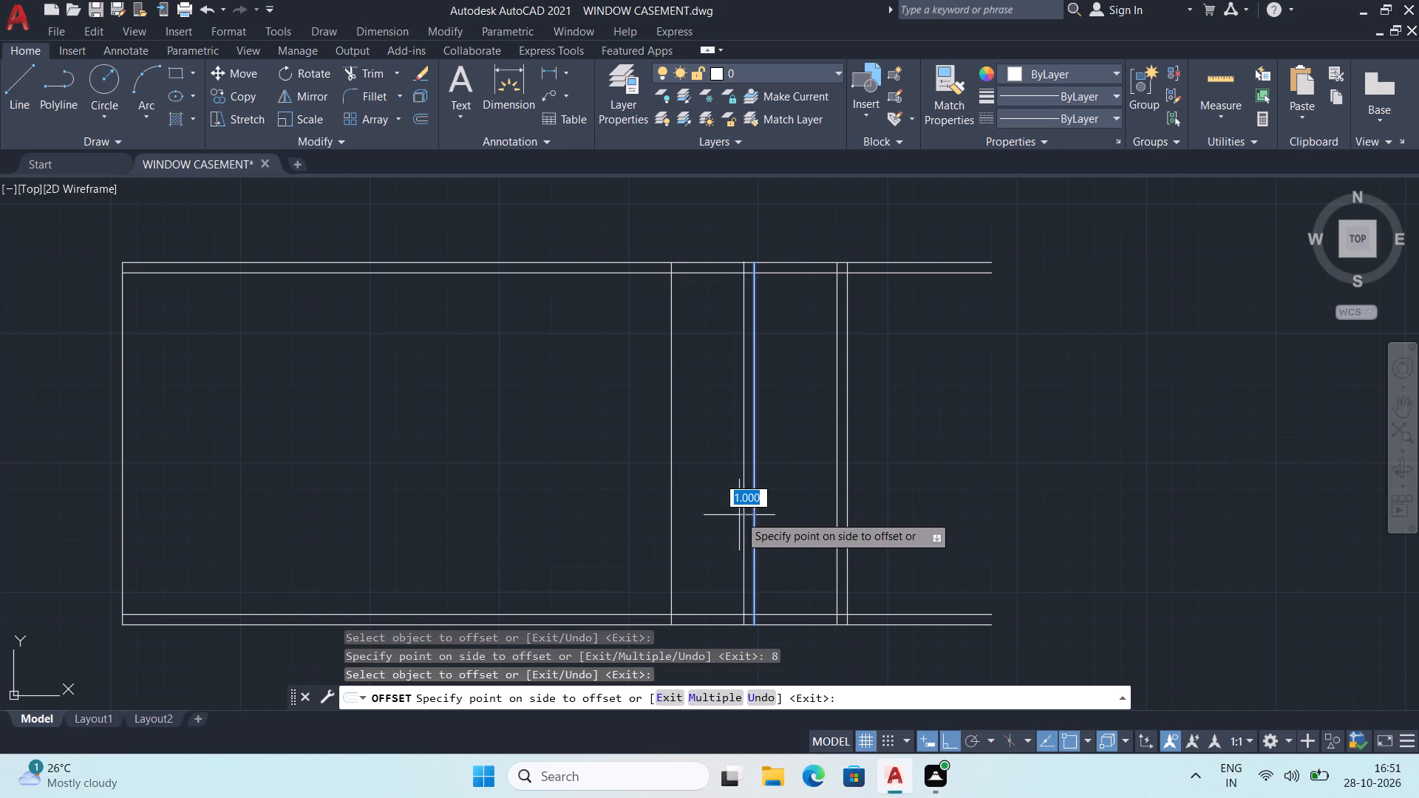
{"action": "left_click", "coordinate": [739, 515]}
{"action": "left_click", "coordinate": [670, 521]}
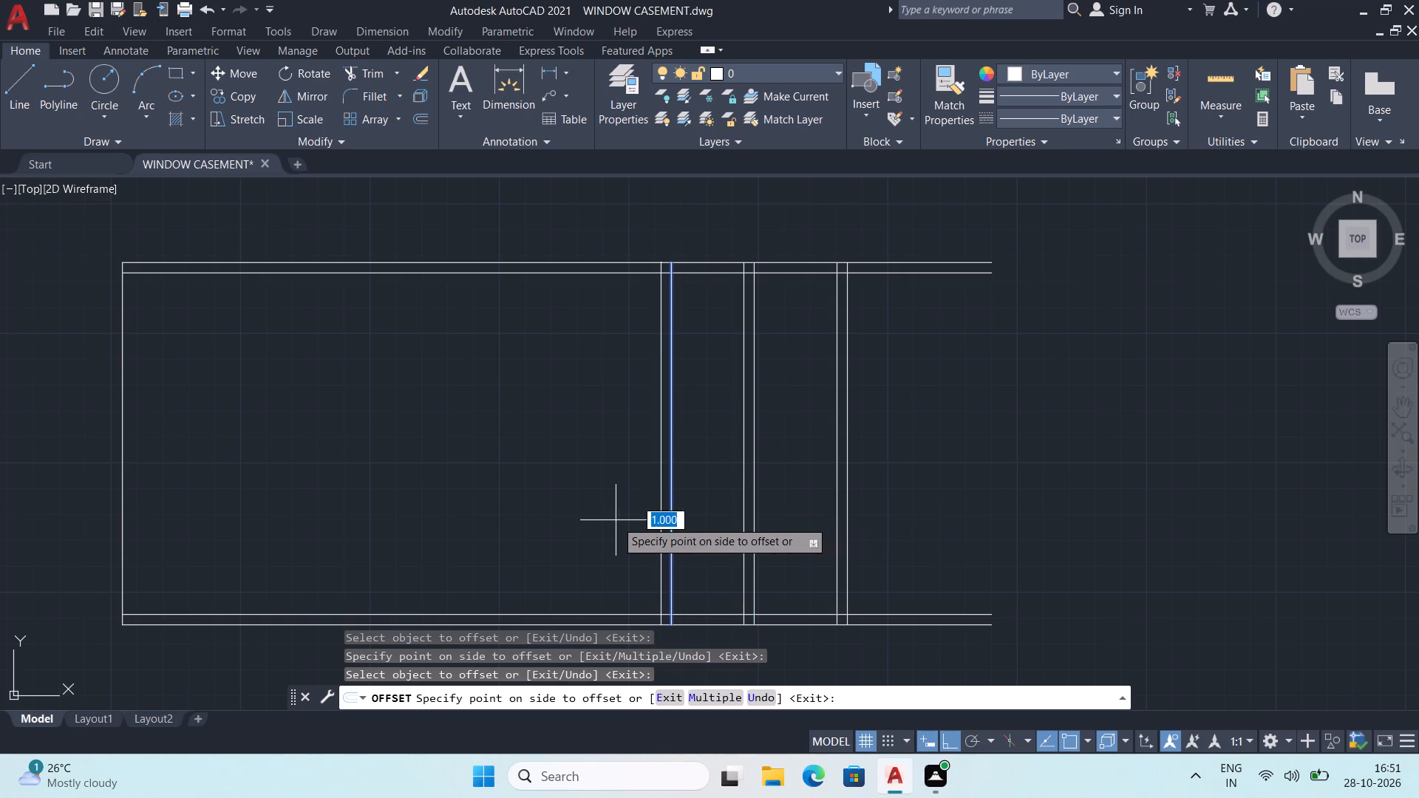
{"action": "left_click", "coordinate": [616, 520]}
Offset the left face of the leftmost internal wall leftward by 10.
{"action": "scroll", "coordinate": [623, 514], "scroll_direction": "down", "scroll_amount": 1}
{"action": "middle_click_drag", "start_coordinate": [625, 514], "coordinate": [656, 460]}
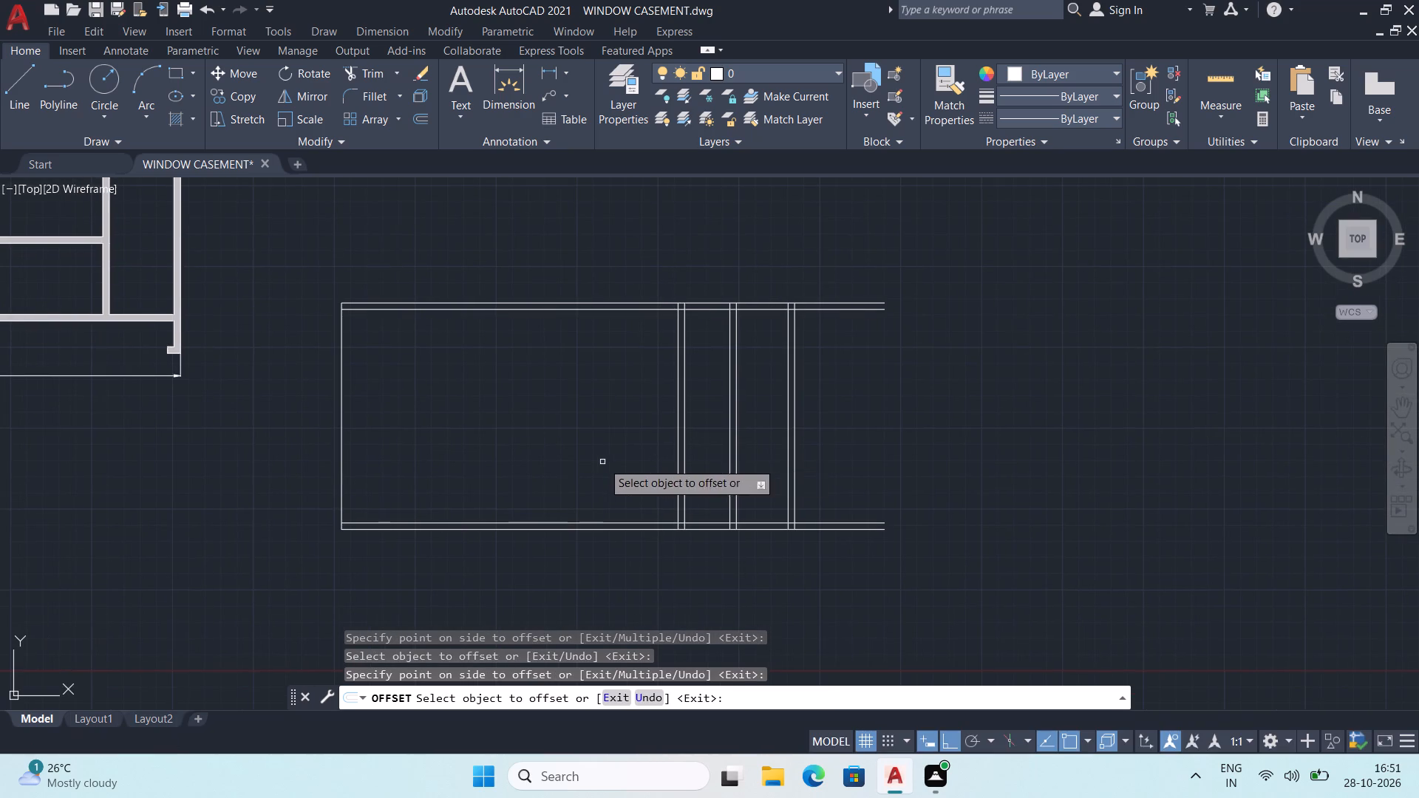
{"action": "middle_click_drag", "start_coordinate": [602, 462], "coordinate": [622, 478]}
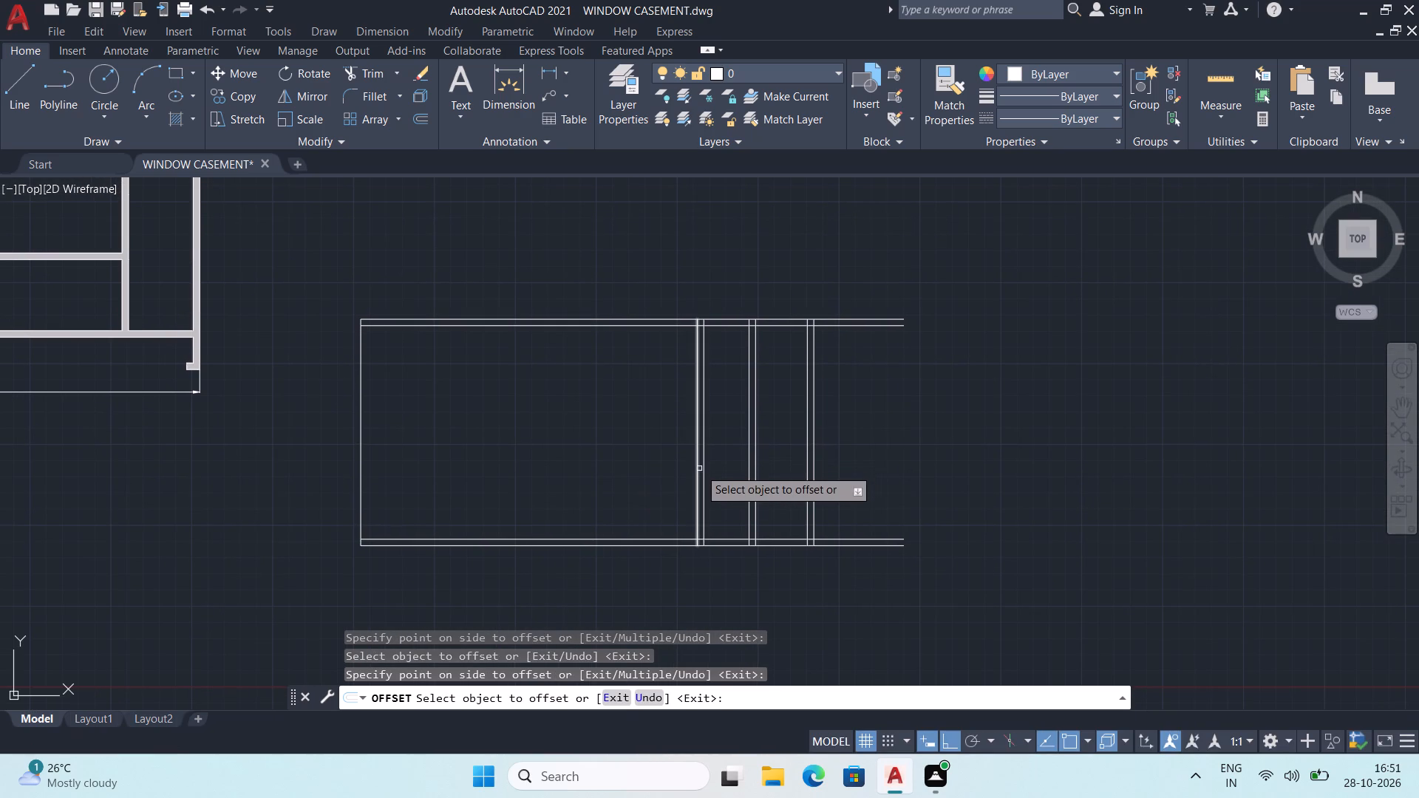
{"action": "left_click", "coordinate": [698, 471]}
{"action": "type", "text": "10"}
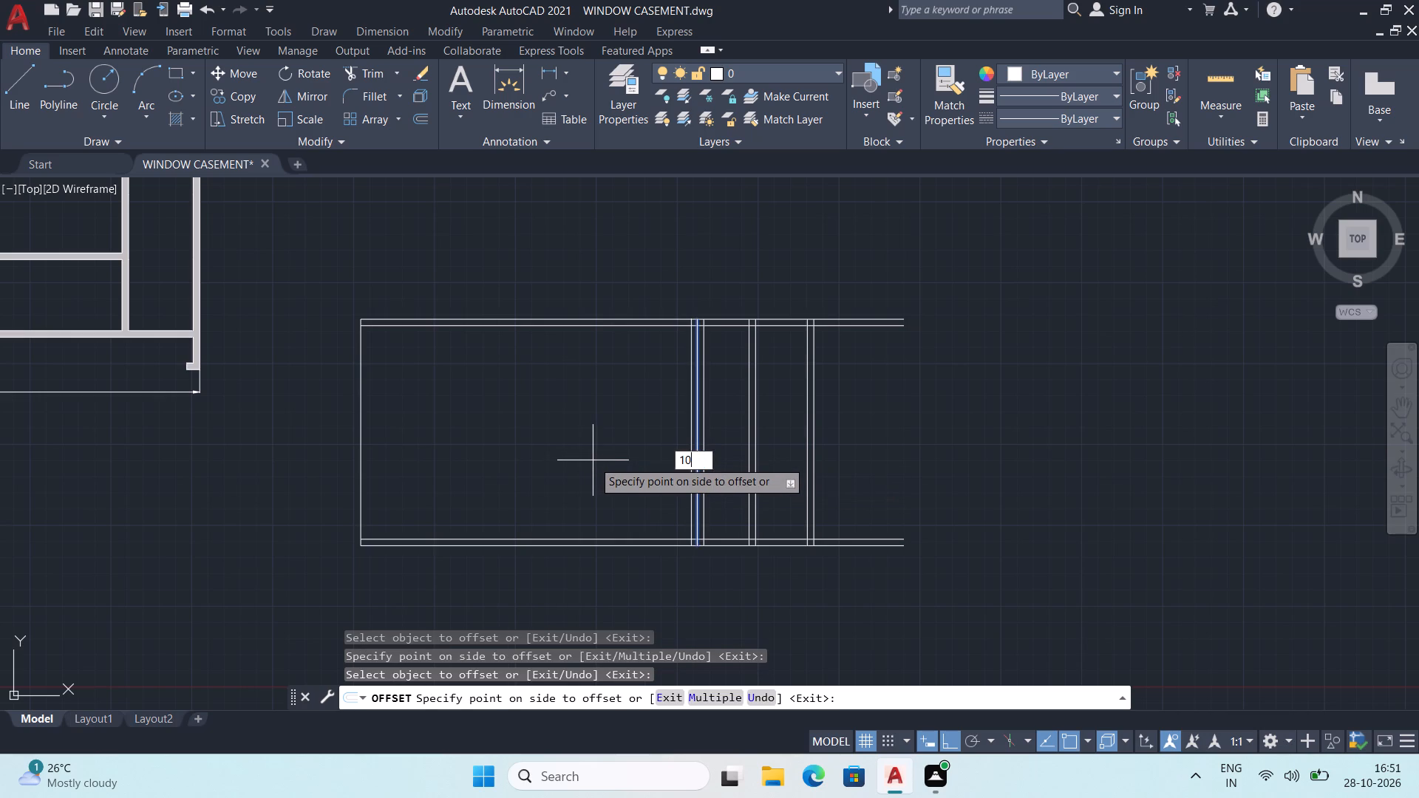
{"action": "key", "text": "Return"}
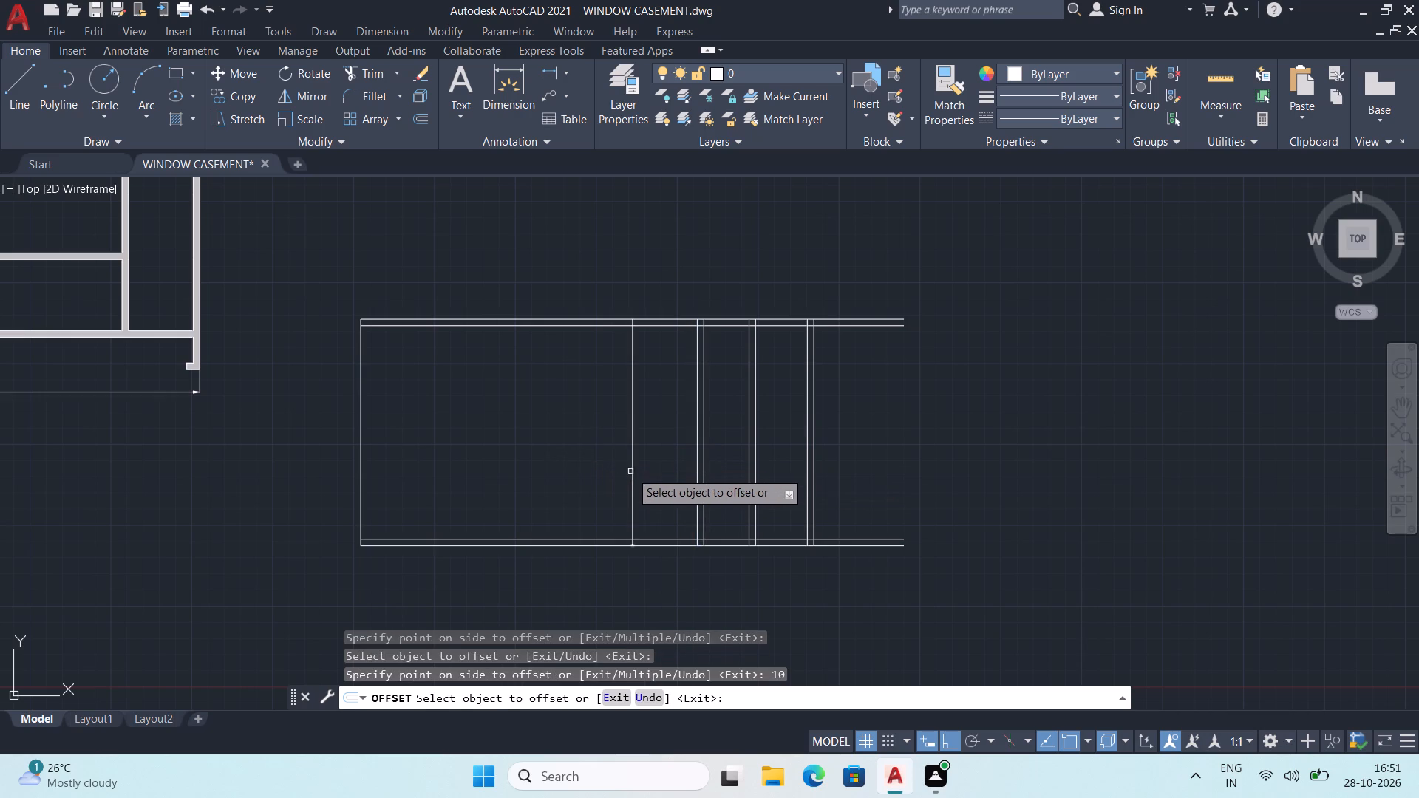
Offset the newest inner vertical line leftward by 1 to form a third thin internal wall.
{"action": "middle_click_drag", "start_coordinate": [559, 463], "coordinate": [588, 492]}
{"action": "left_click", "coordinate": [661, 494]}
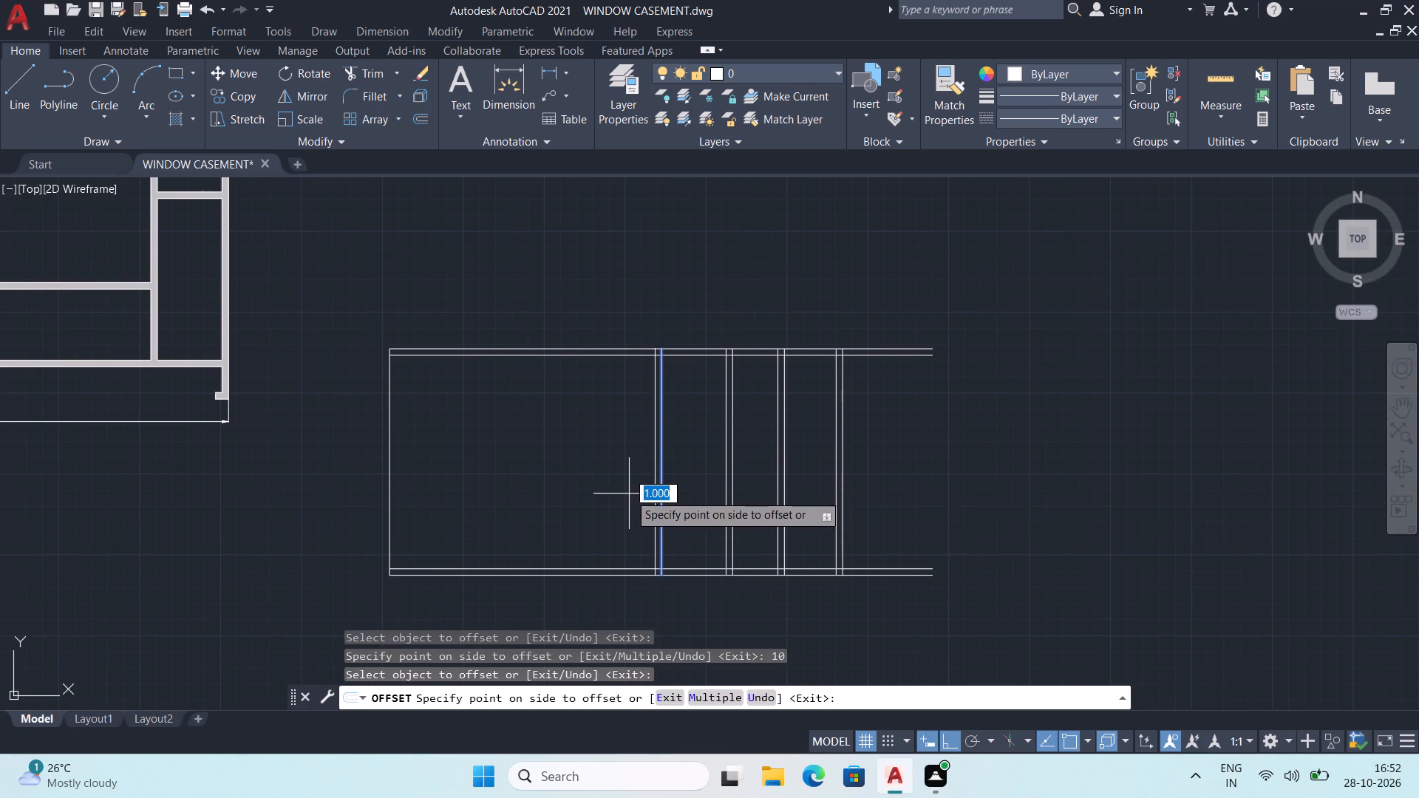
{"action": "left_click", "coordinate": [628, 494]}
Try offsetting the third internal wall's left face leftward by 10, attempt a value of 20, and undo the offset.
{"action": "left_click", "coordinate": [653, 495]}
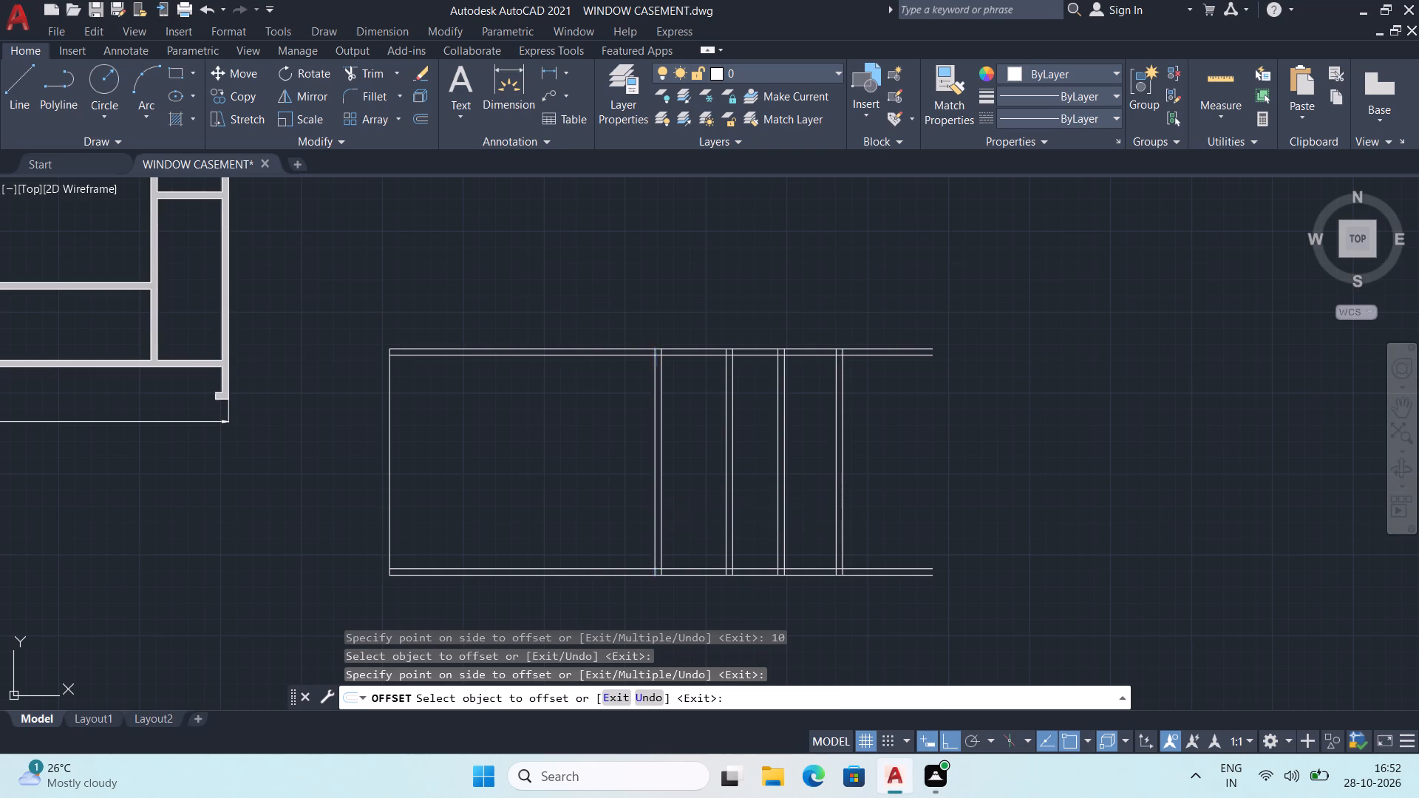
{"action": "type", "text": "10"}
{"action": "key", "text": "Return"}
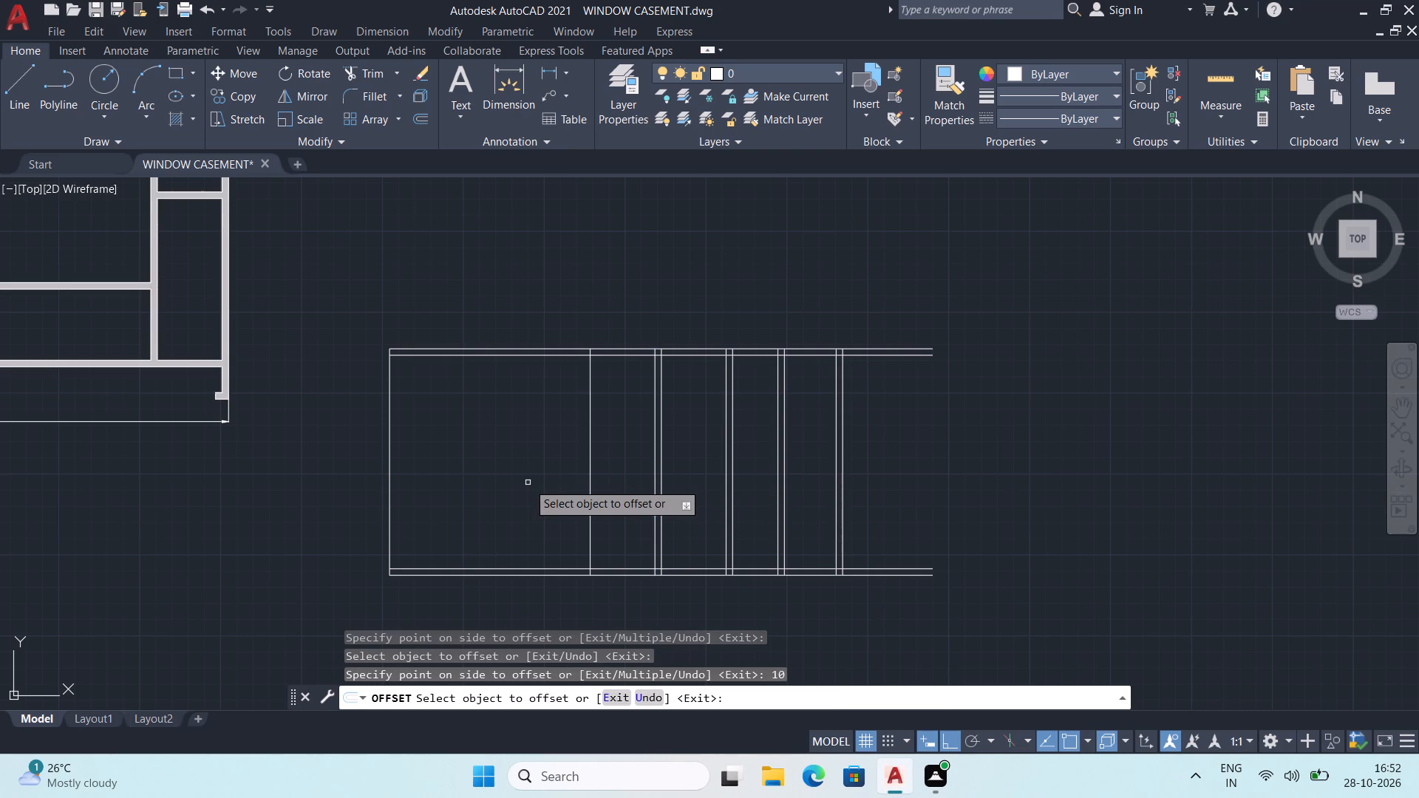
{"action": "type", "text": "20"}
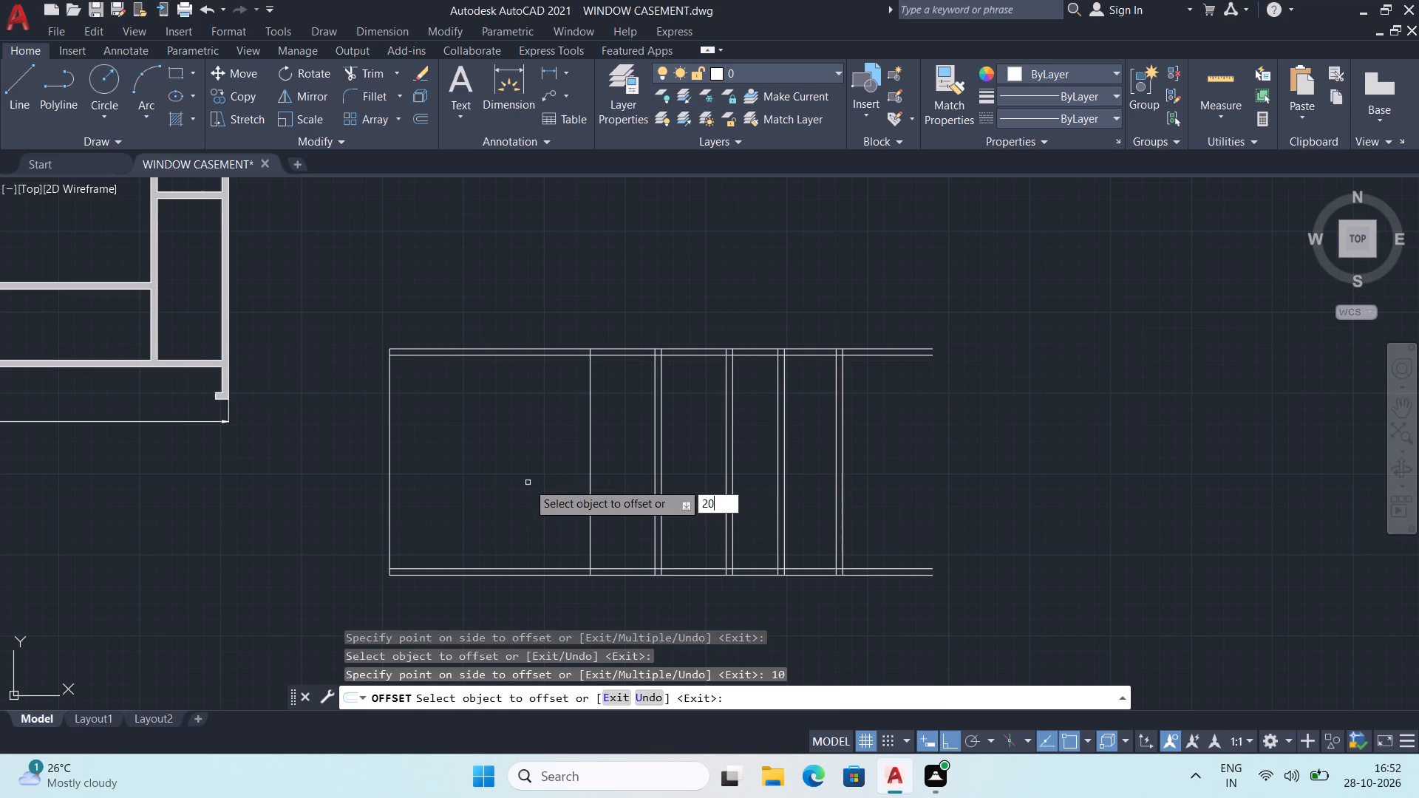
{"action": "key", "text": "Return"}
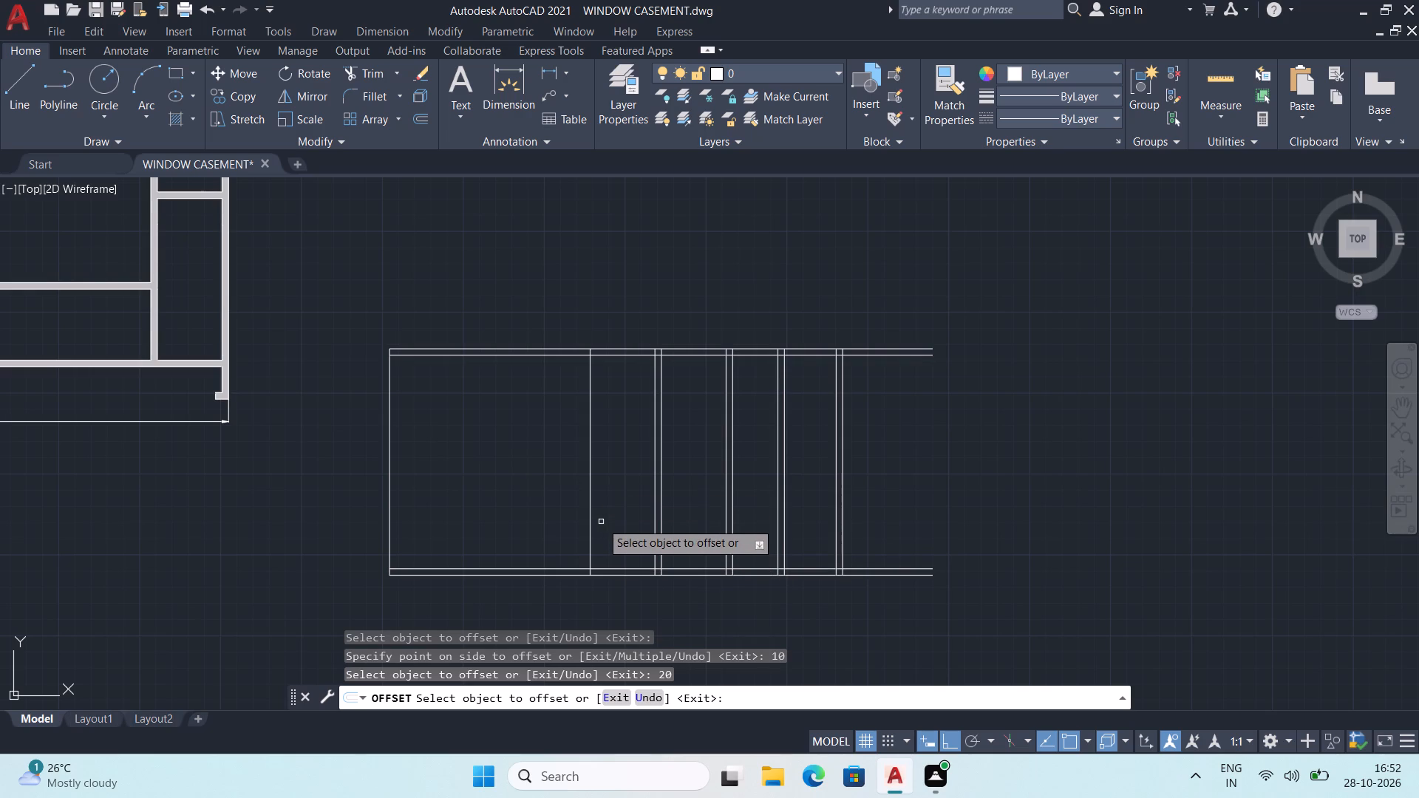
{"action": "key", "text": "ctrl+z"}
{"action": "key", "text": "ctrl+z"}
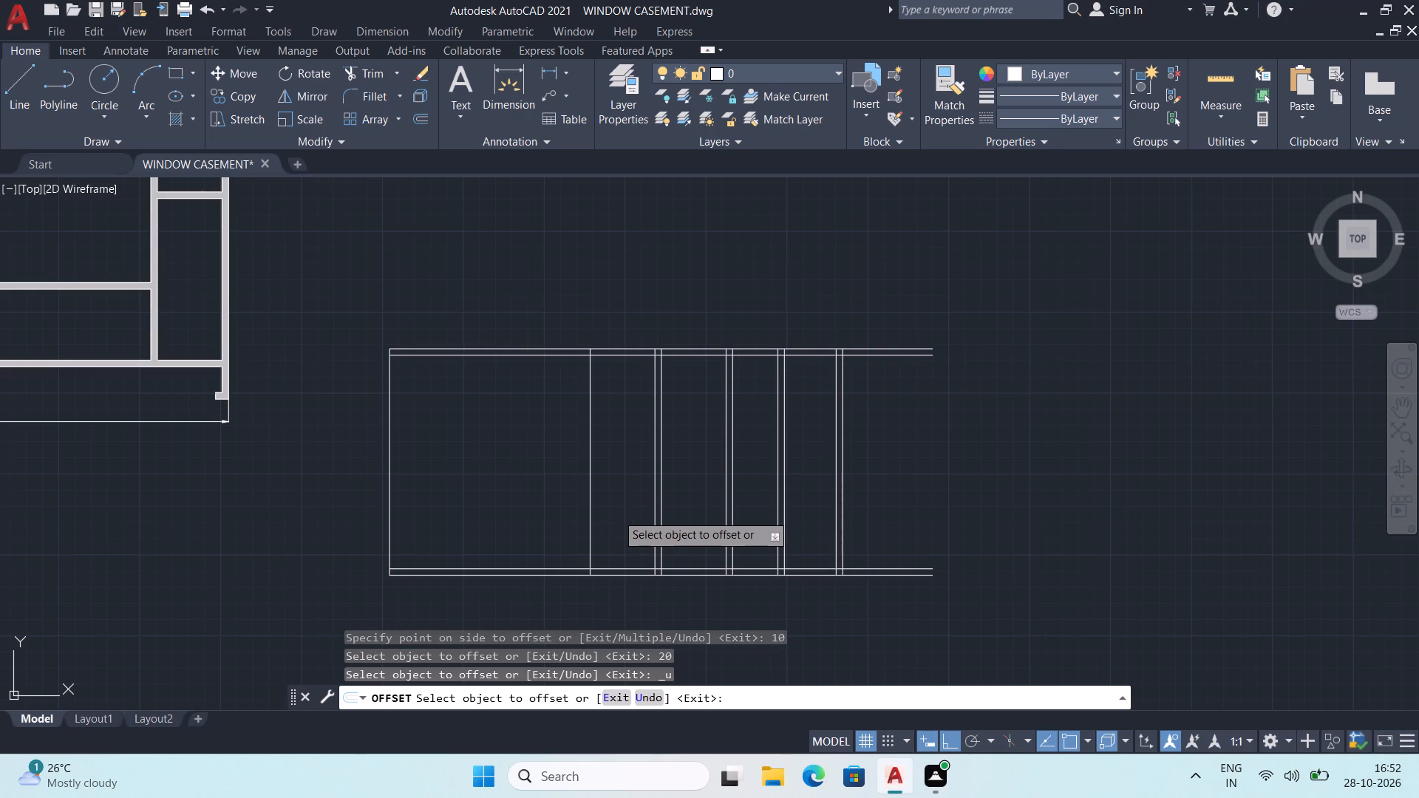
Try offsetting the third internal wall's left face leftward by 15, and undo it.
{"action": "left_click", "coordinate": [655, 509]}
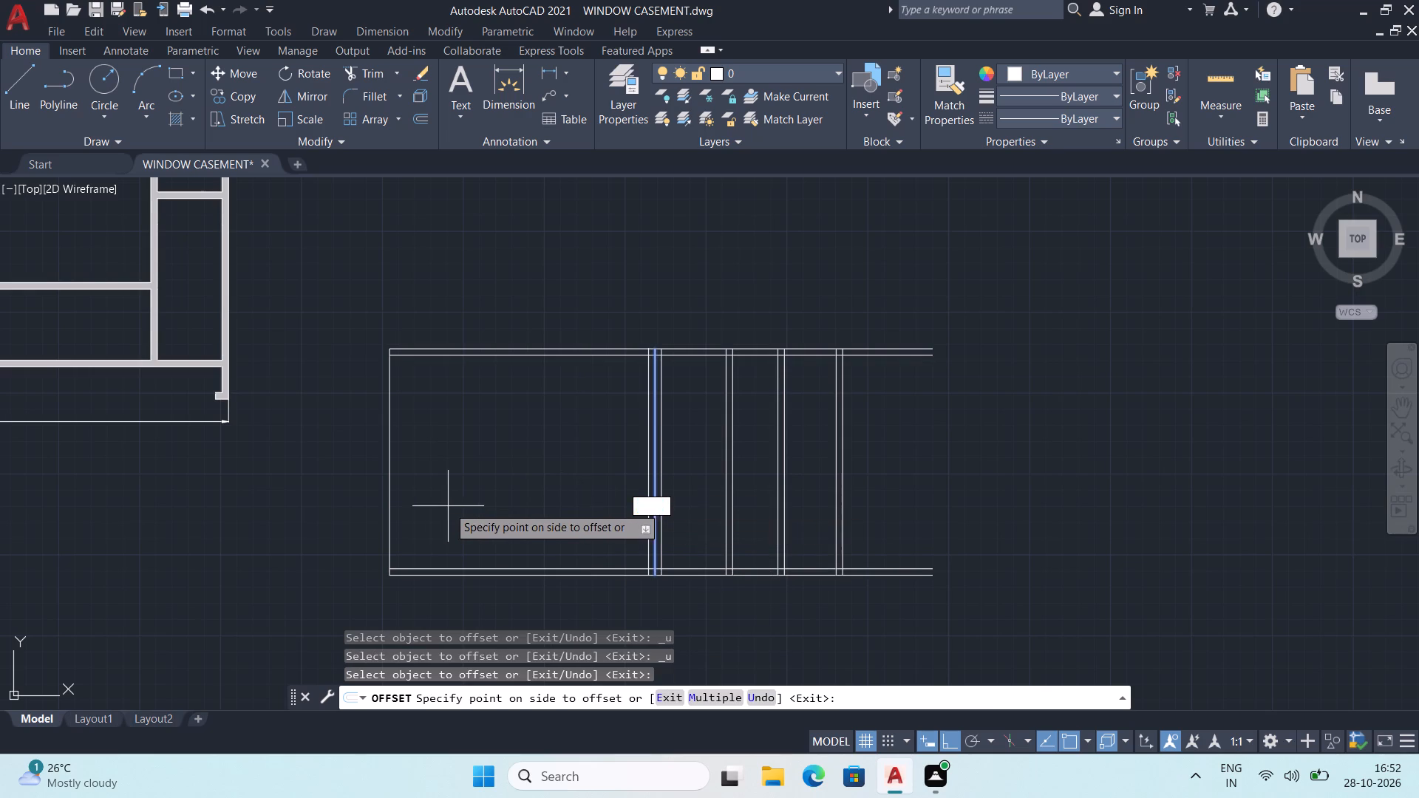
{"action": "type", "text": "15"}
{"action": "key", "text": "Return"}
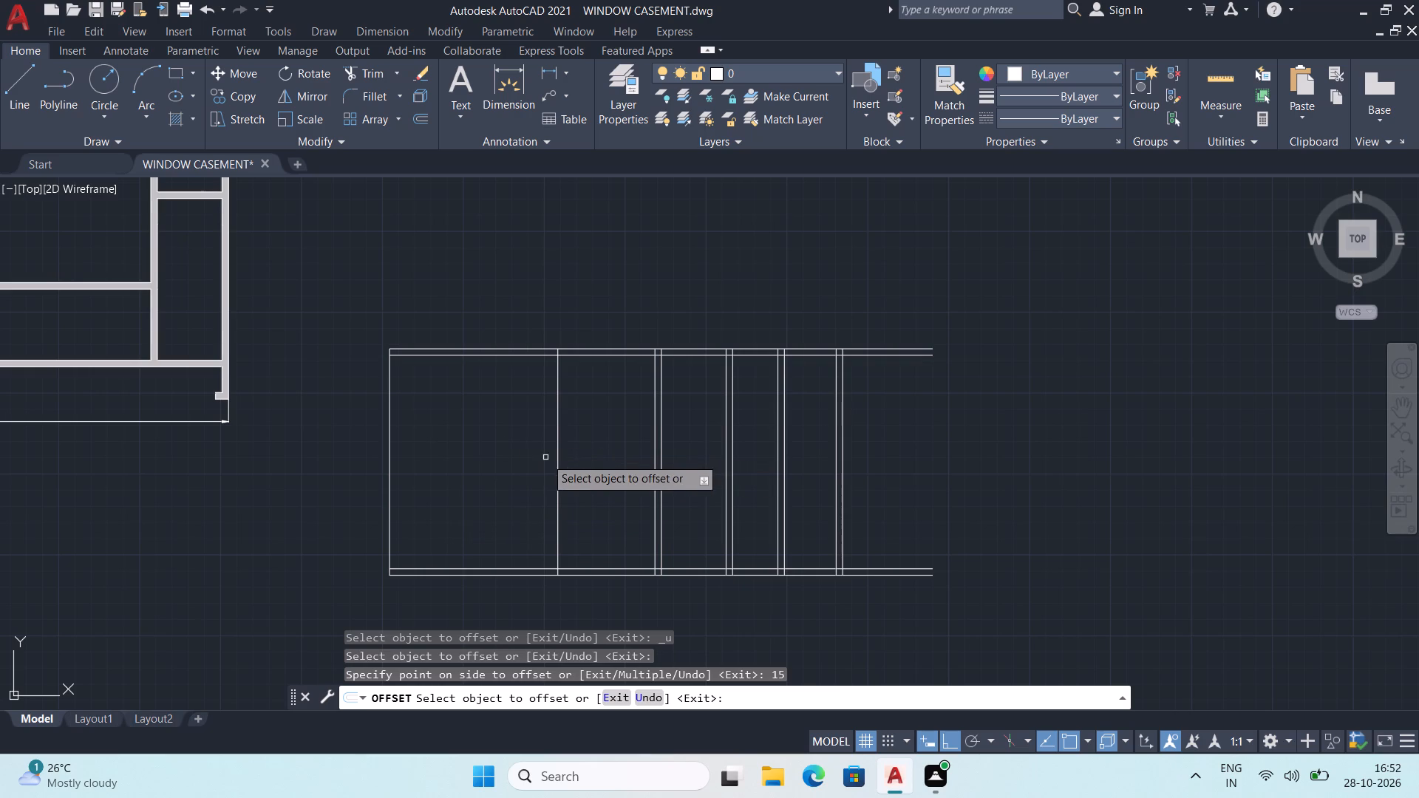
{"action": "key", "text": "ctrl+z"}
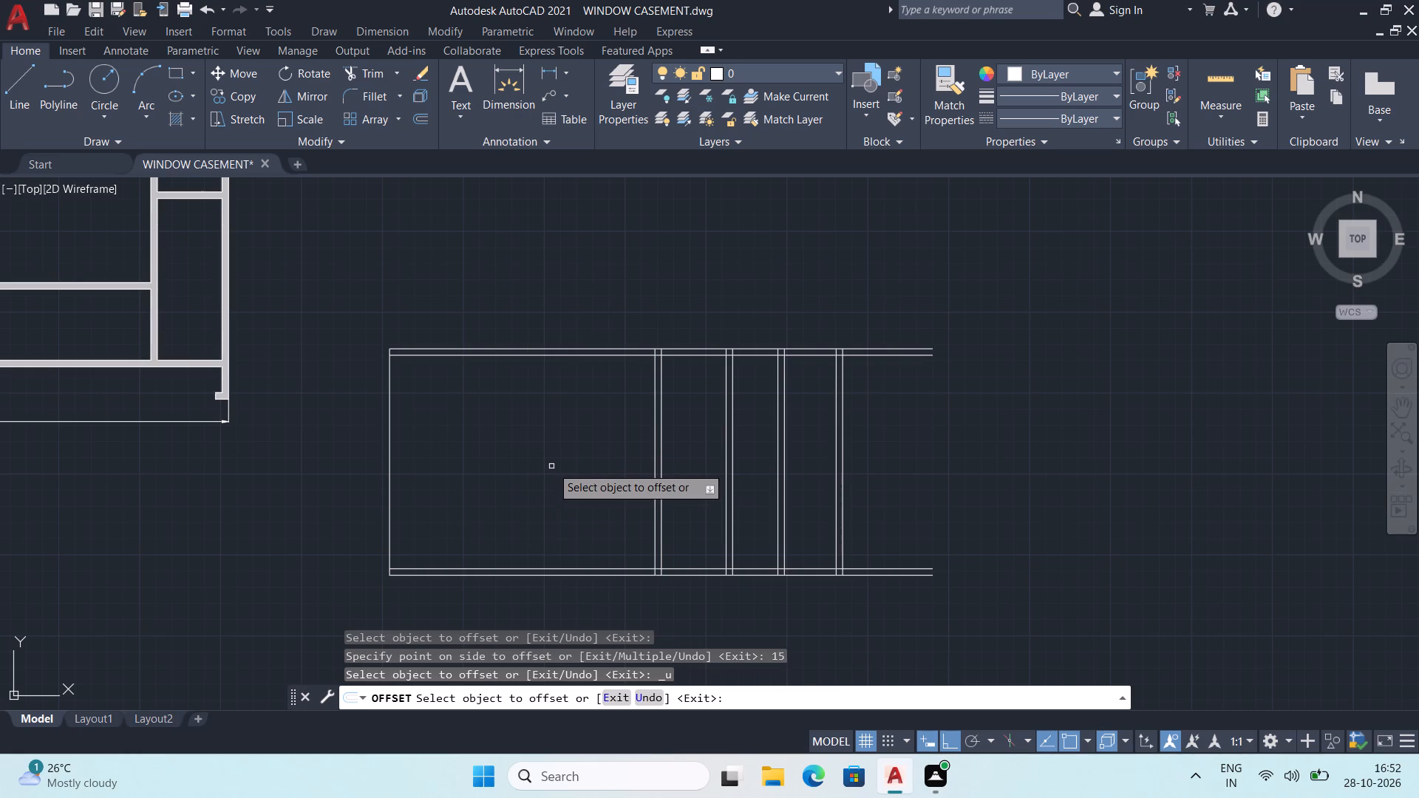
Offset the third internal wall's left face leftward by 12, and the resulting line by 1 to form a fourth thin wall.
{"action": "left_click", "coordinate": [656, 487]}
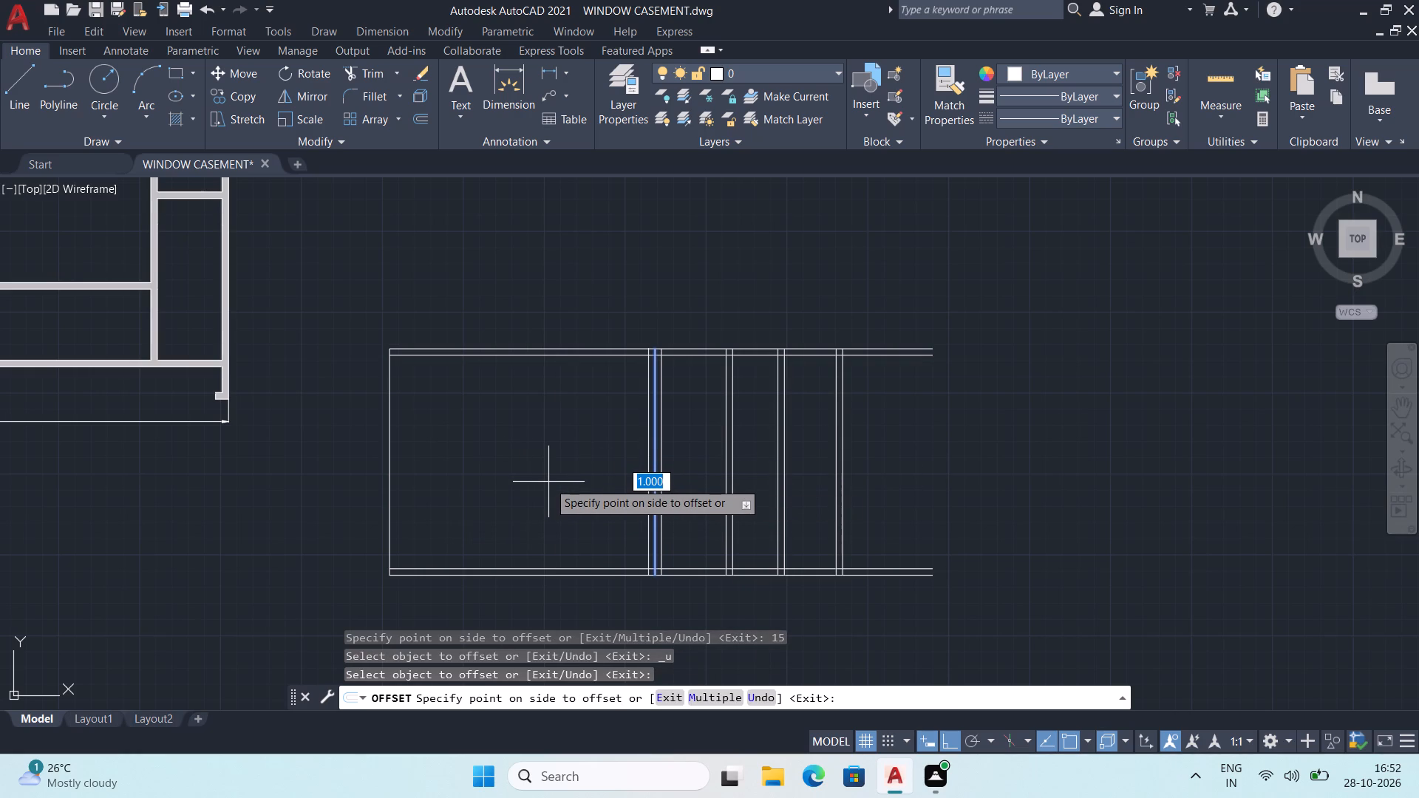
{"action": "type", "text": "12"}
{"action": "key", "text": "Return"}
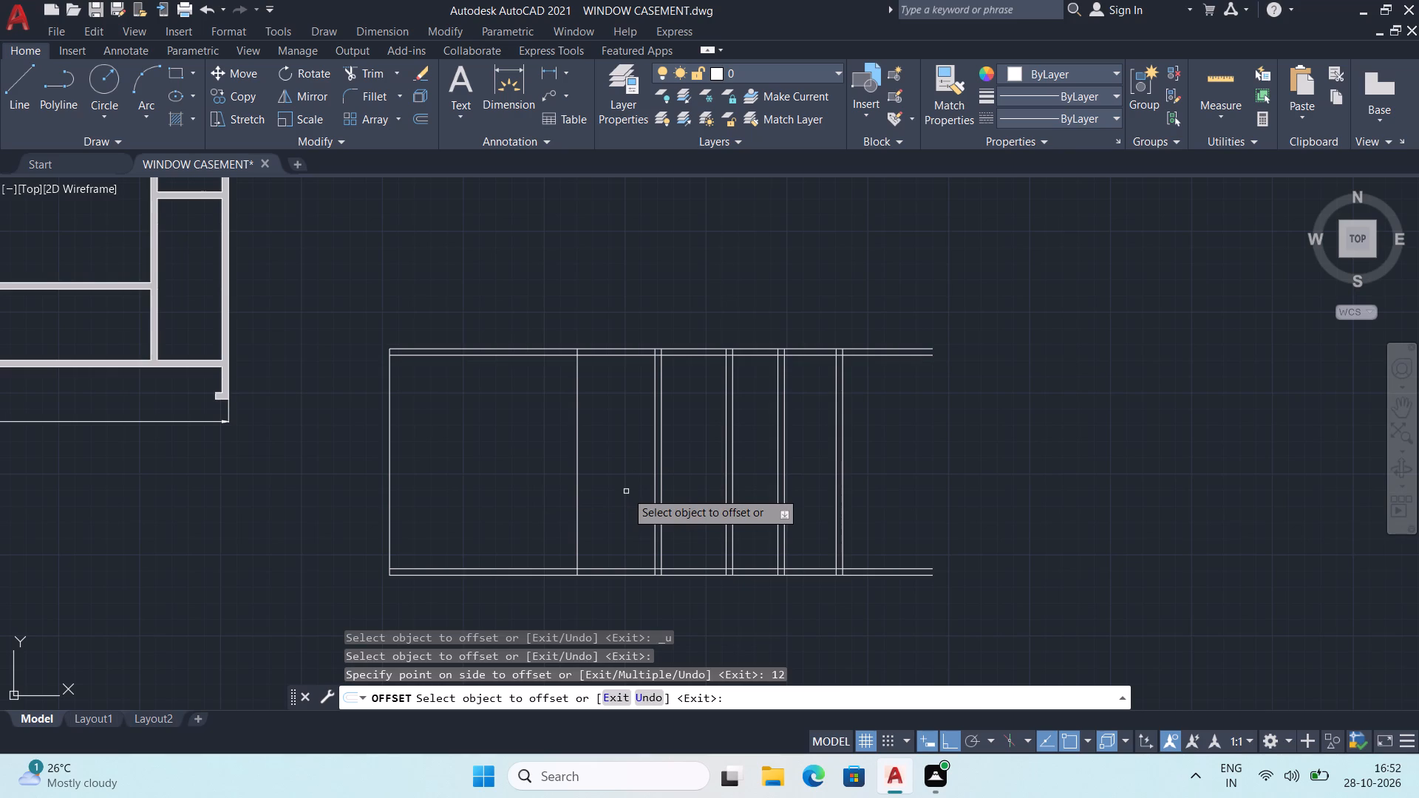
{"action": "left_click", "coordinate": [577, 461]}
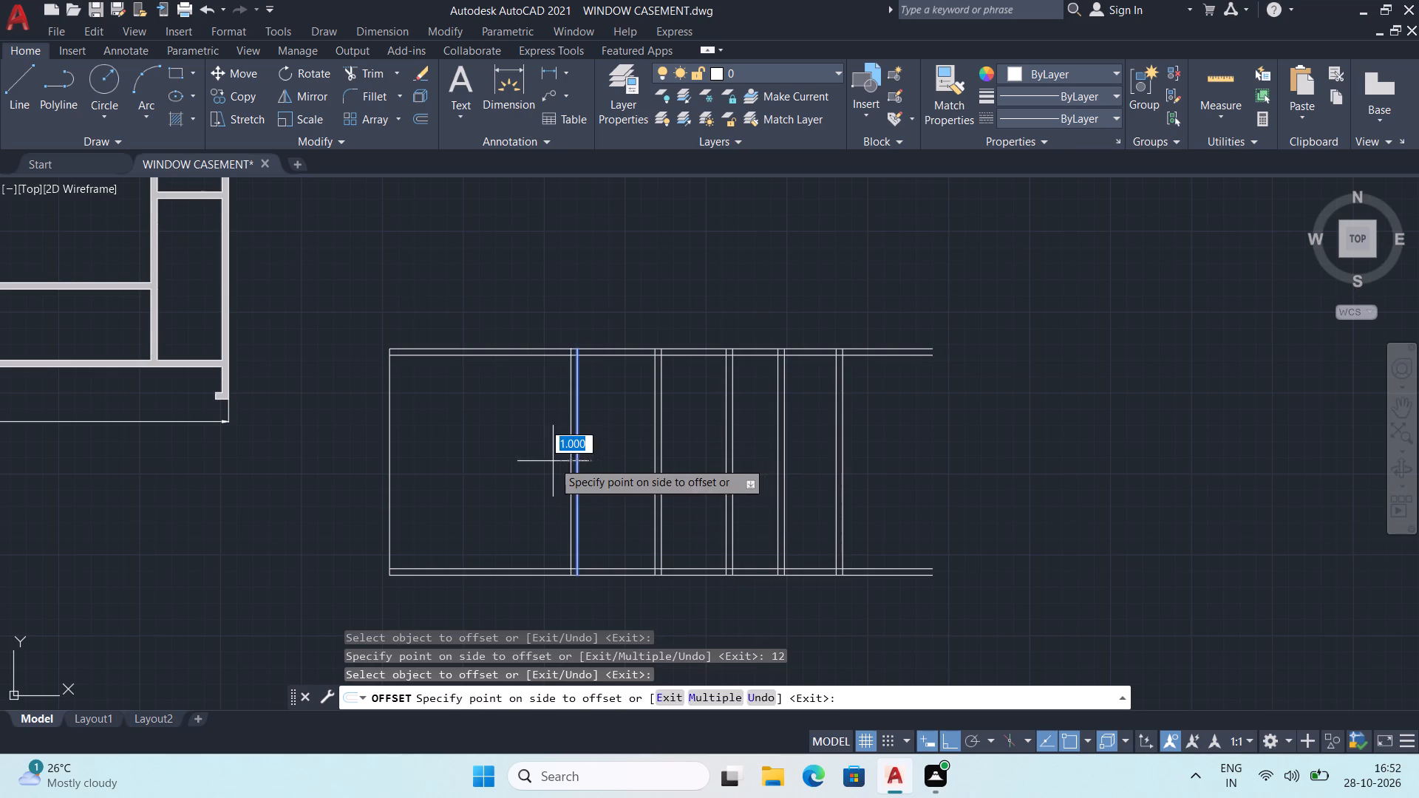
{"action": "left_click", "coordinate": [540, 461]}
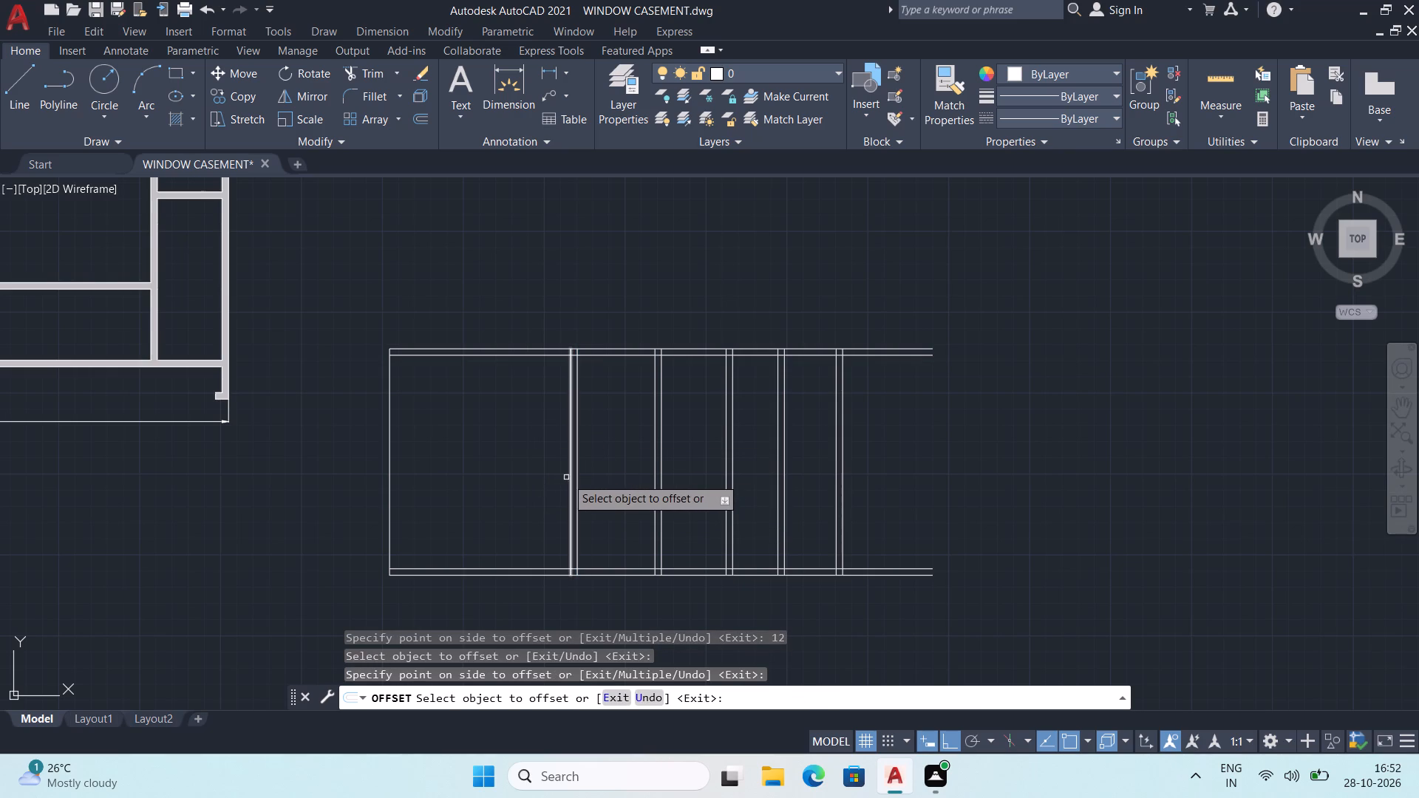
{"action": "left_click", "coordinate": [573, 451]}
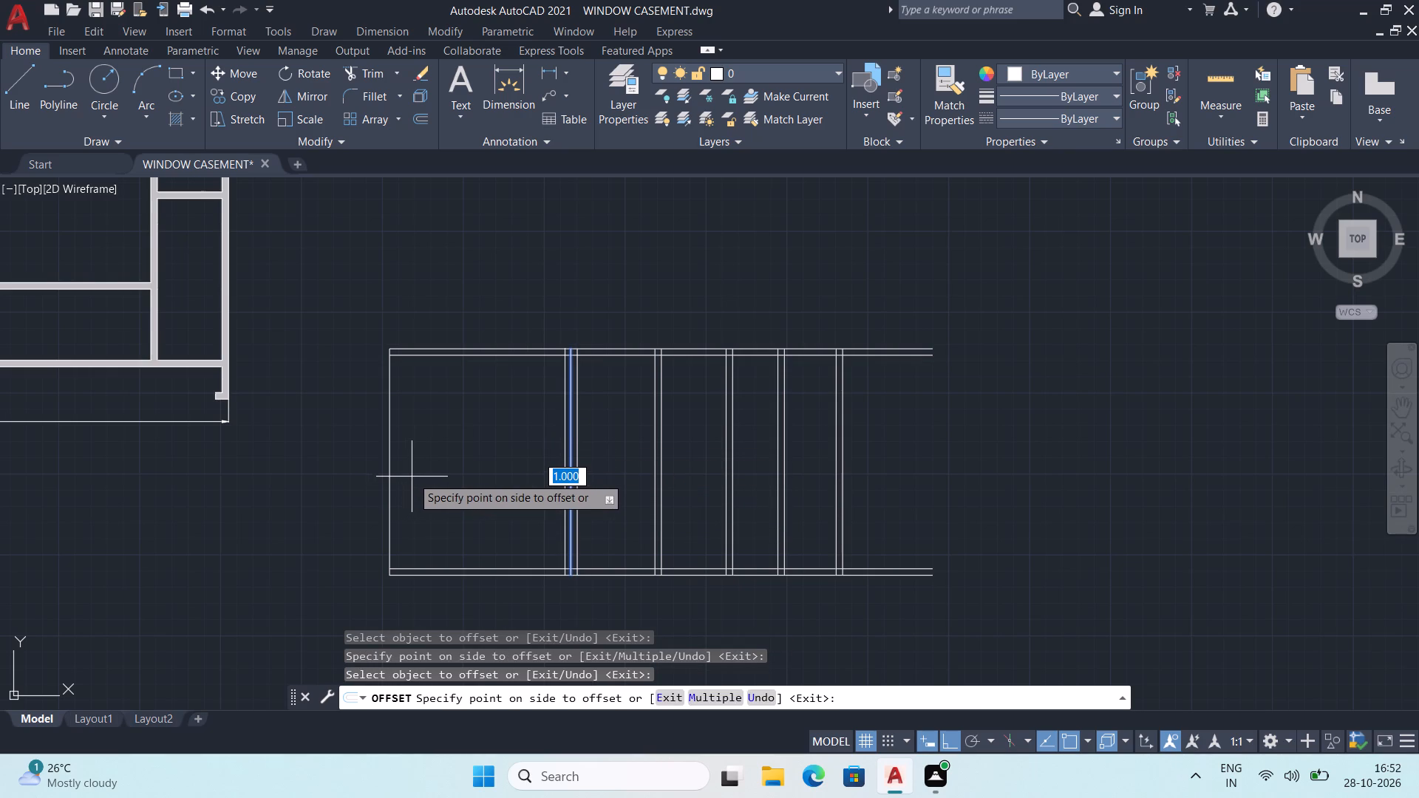
Undo the offsets back until all internal wall lines between the profile's left edge and right wall are removed.
{"action": "key", "text": "ctrl+z"}
{"action": "key", "text": "ctrl+z"}
{"action": "key", "text": "ctrl+z"}
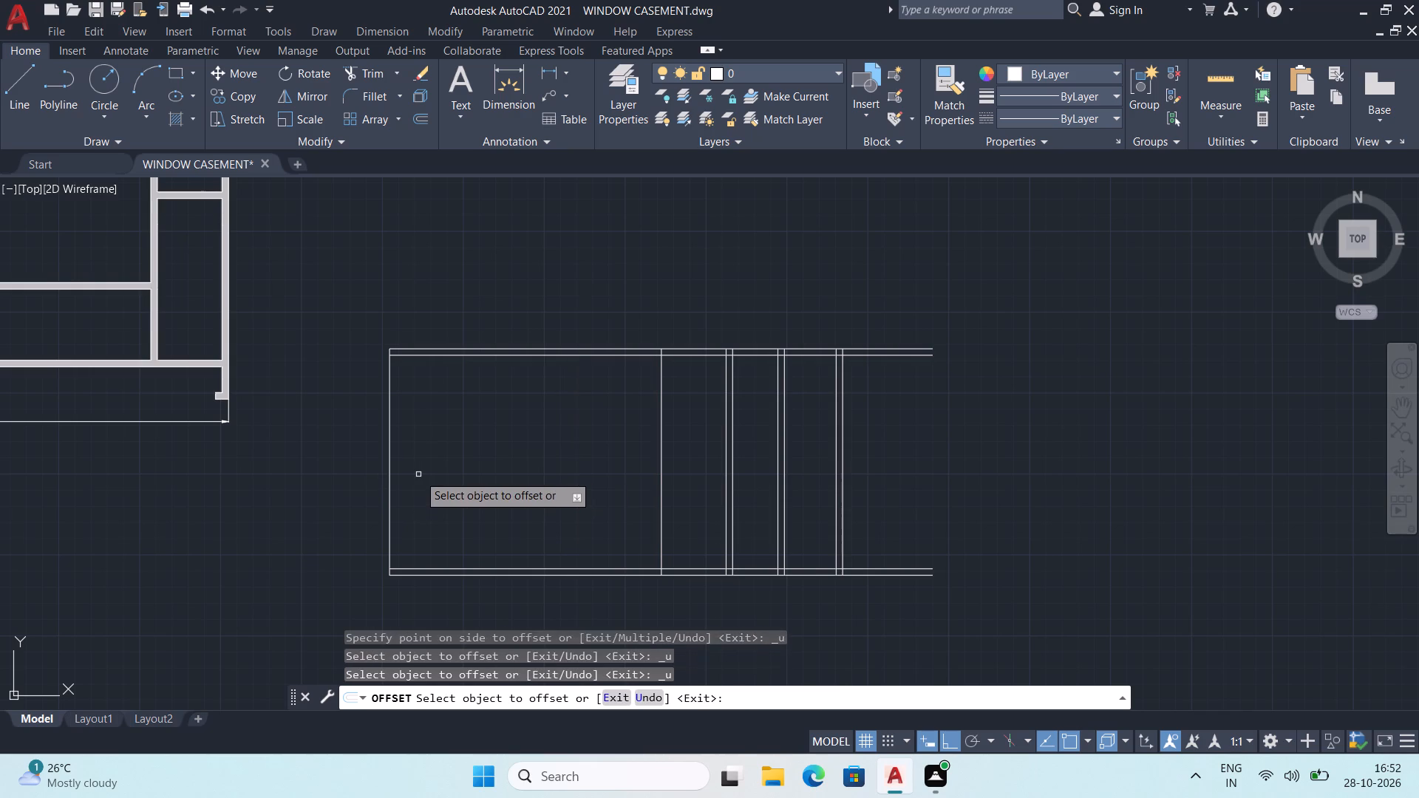
{"action": "key", "text": "ctrl+z"}
{"action": "key", "text": "ctrl+z"}
{"action": "key", "text": "ctrl+z"}
{"action": "key", "text": "ctrl+z"}
{"action": "key", "text": "ctrl+z"}
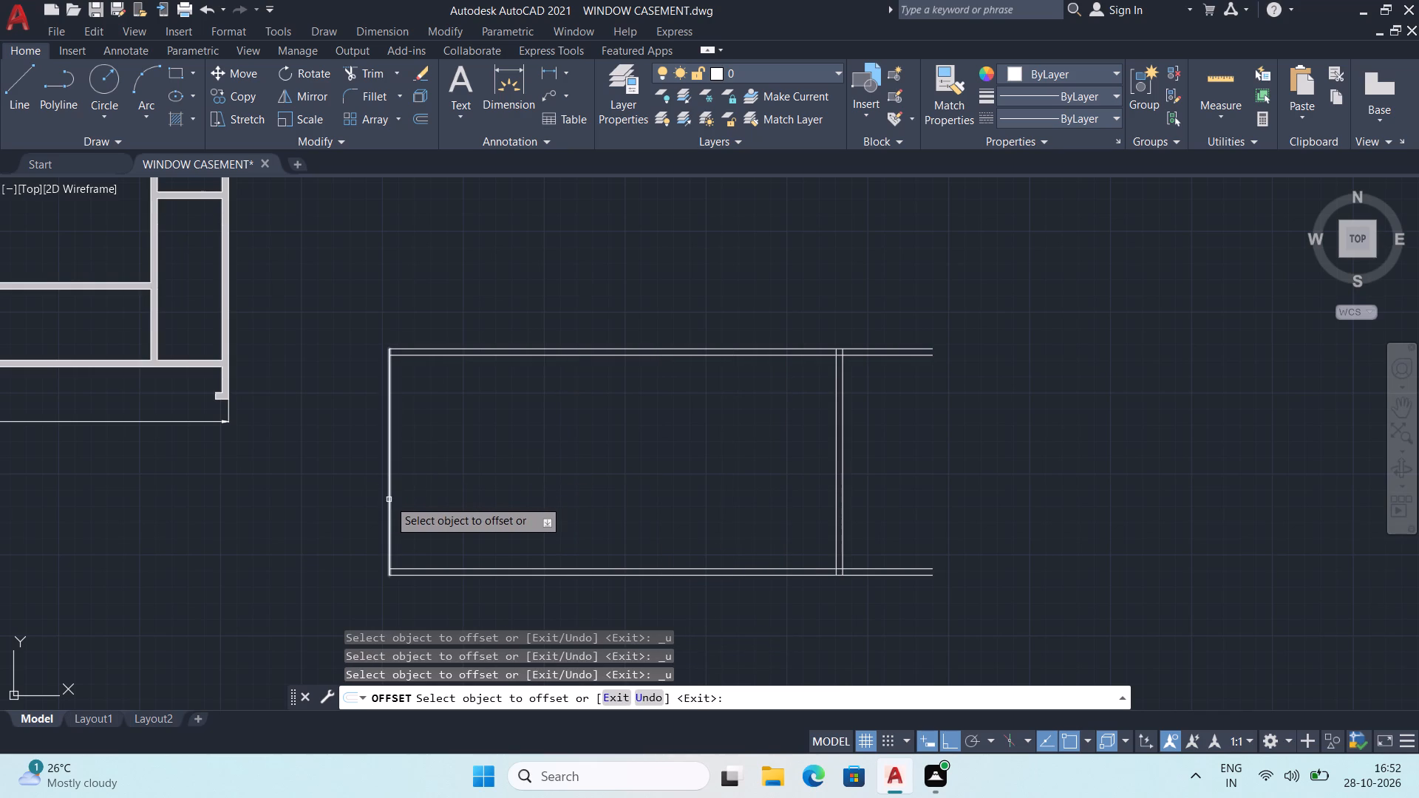
Offset the profile's left vertical edge inward by 1 to form the left outer wall.
{"action": "left_click", "coordinate": [389, 499]}
{"action": "left_click", "coordinate": [418, 495]}
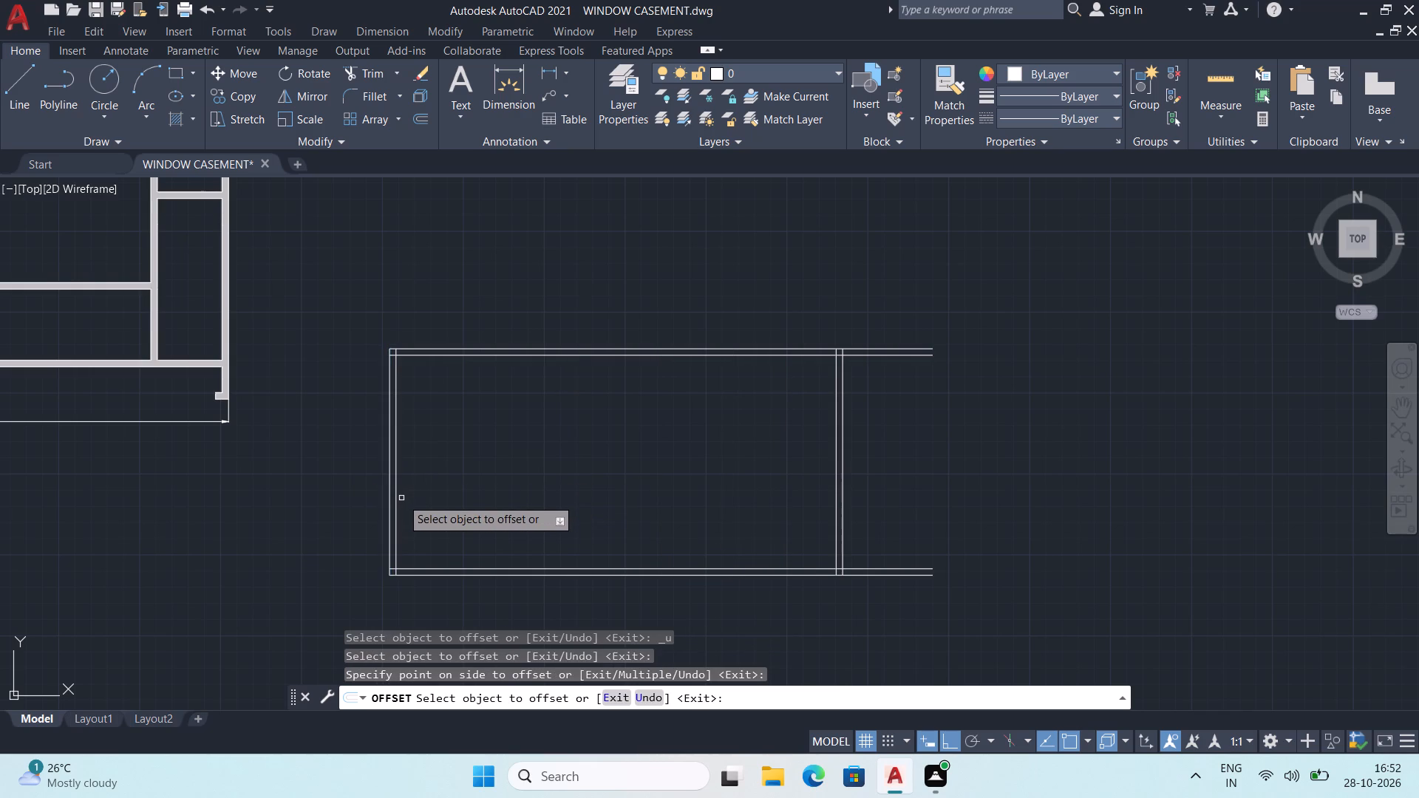
{"action": "key", "text": "space"}
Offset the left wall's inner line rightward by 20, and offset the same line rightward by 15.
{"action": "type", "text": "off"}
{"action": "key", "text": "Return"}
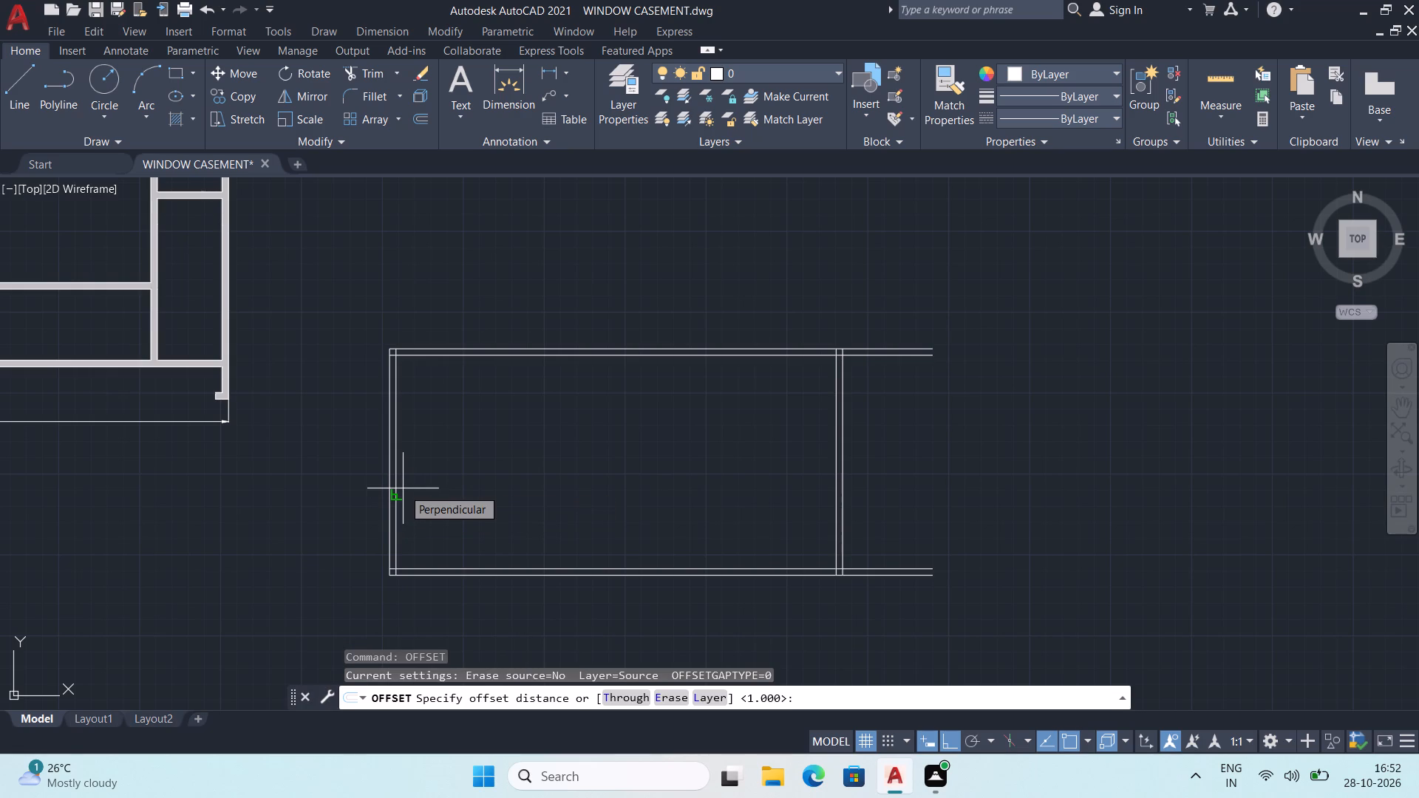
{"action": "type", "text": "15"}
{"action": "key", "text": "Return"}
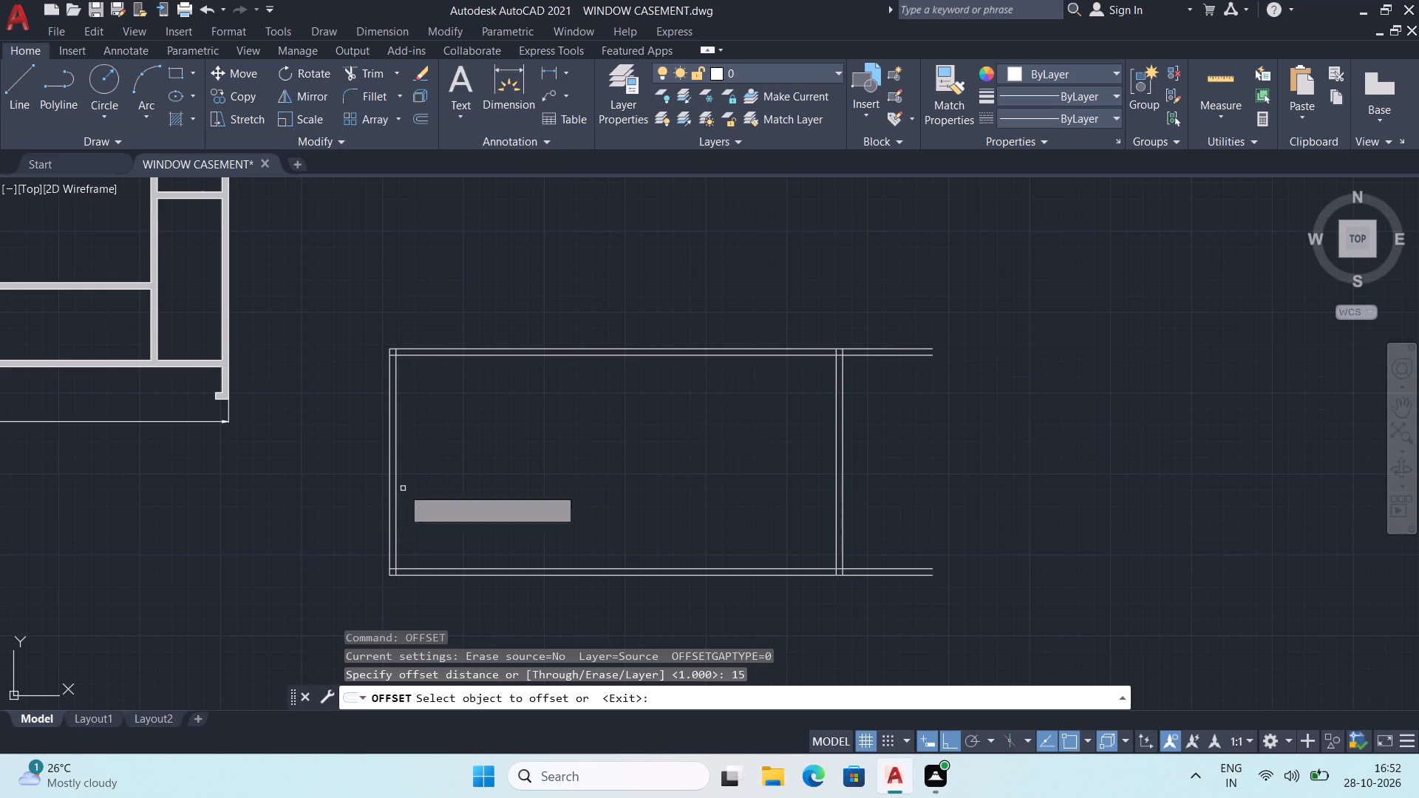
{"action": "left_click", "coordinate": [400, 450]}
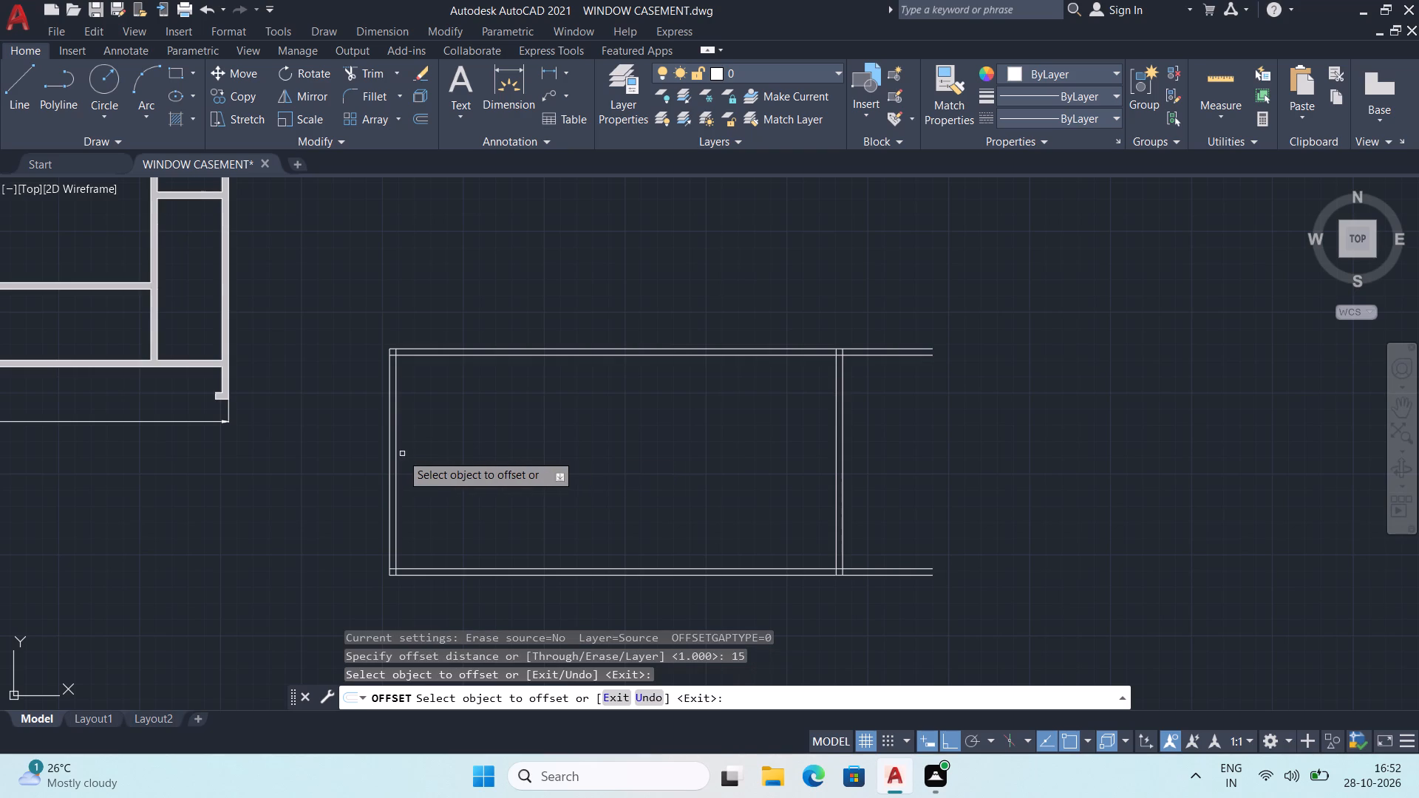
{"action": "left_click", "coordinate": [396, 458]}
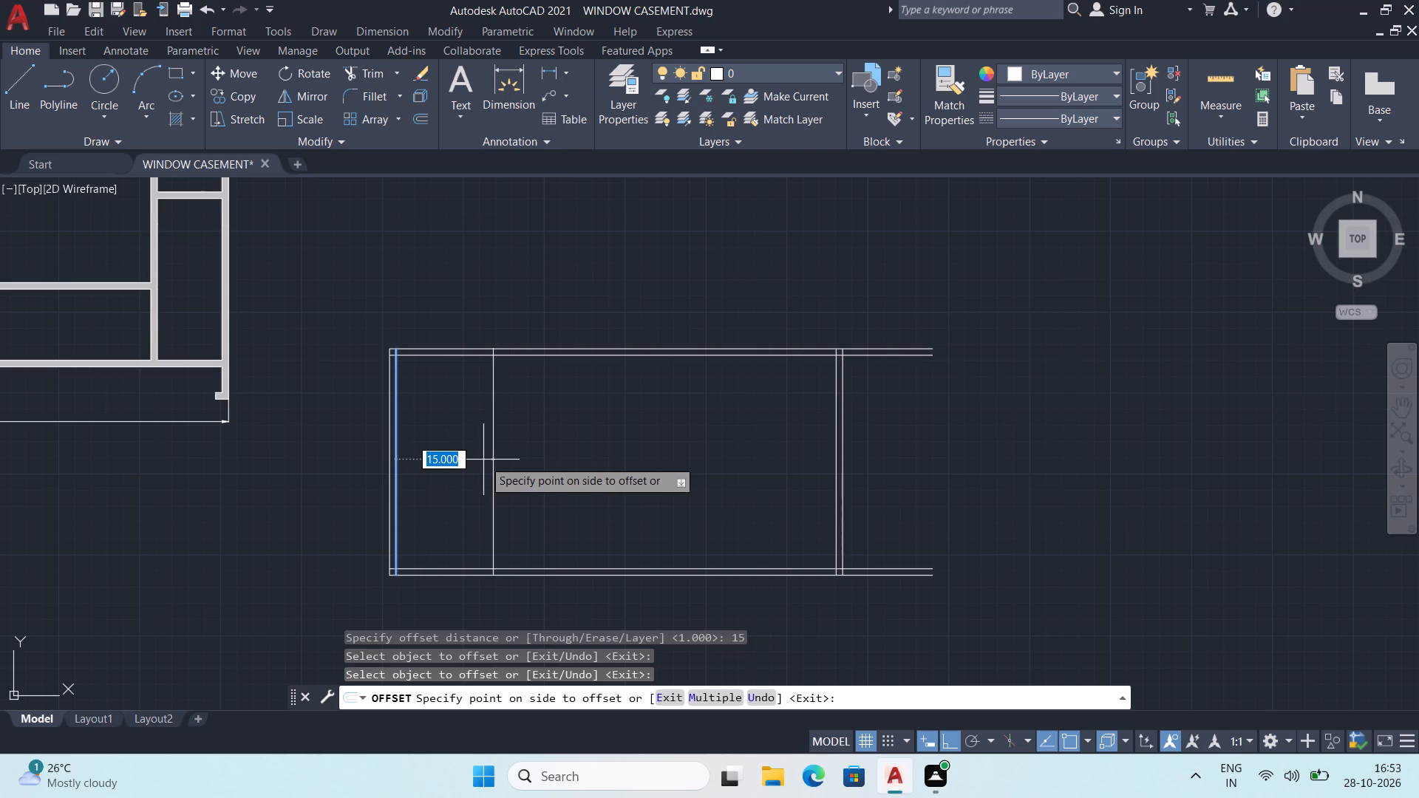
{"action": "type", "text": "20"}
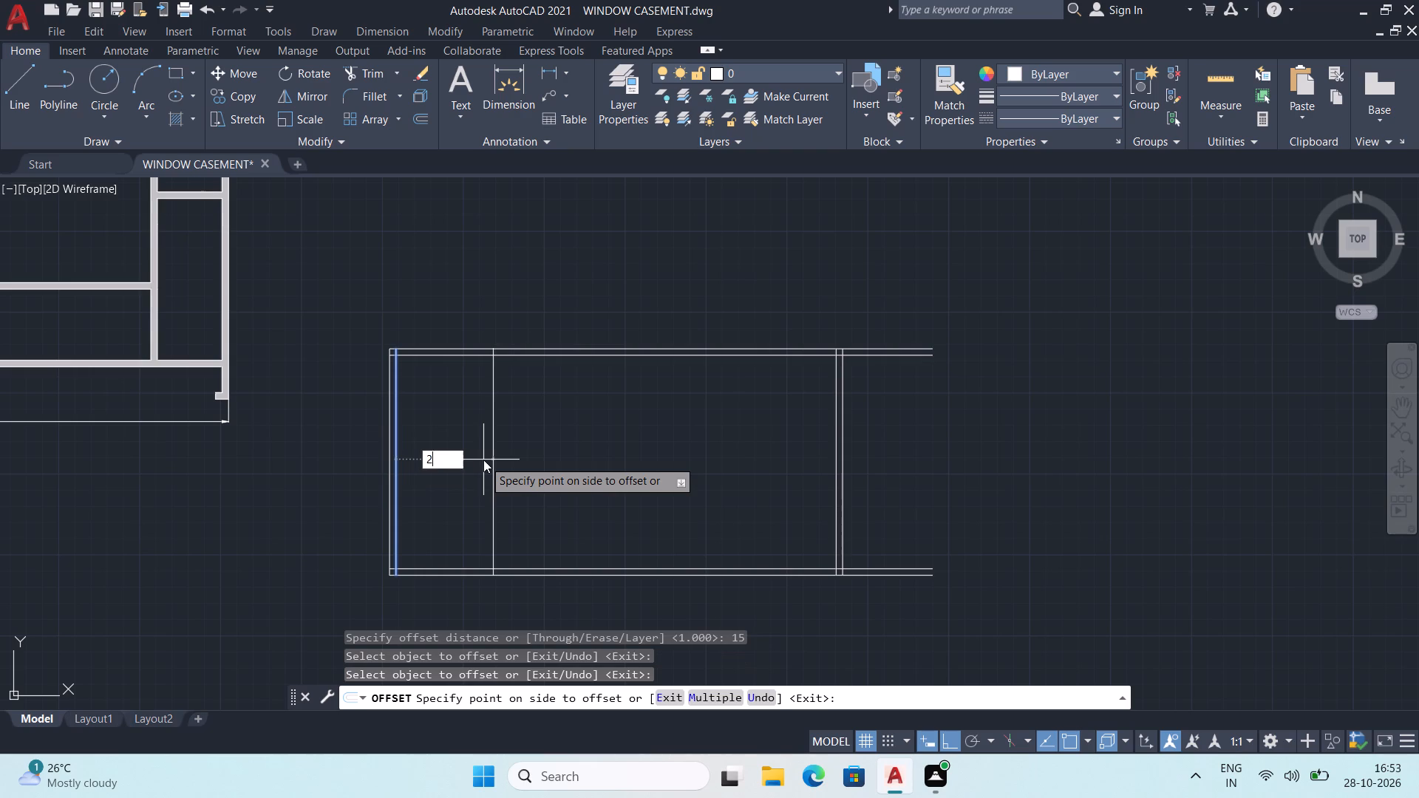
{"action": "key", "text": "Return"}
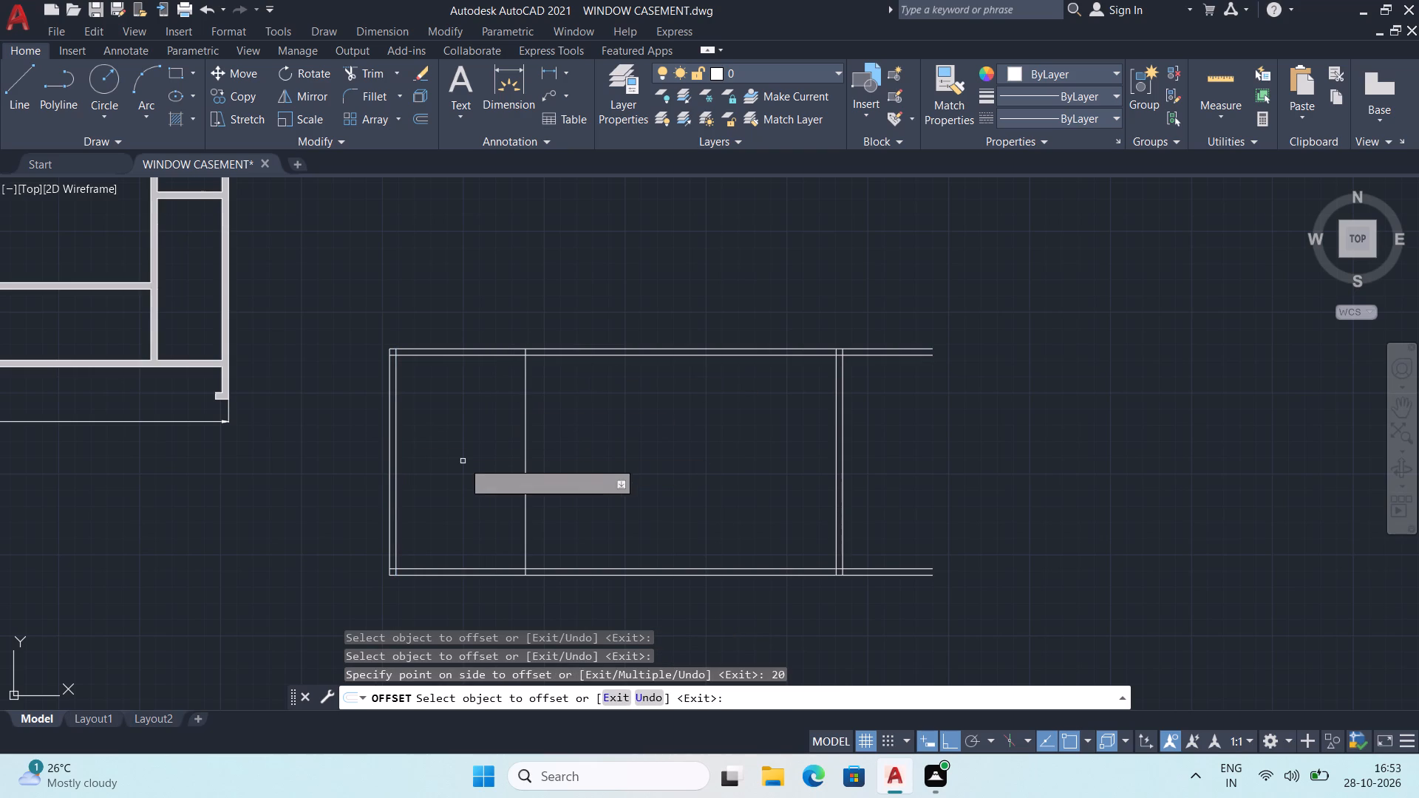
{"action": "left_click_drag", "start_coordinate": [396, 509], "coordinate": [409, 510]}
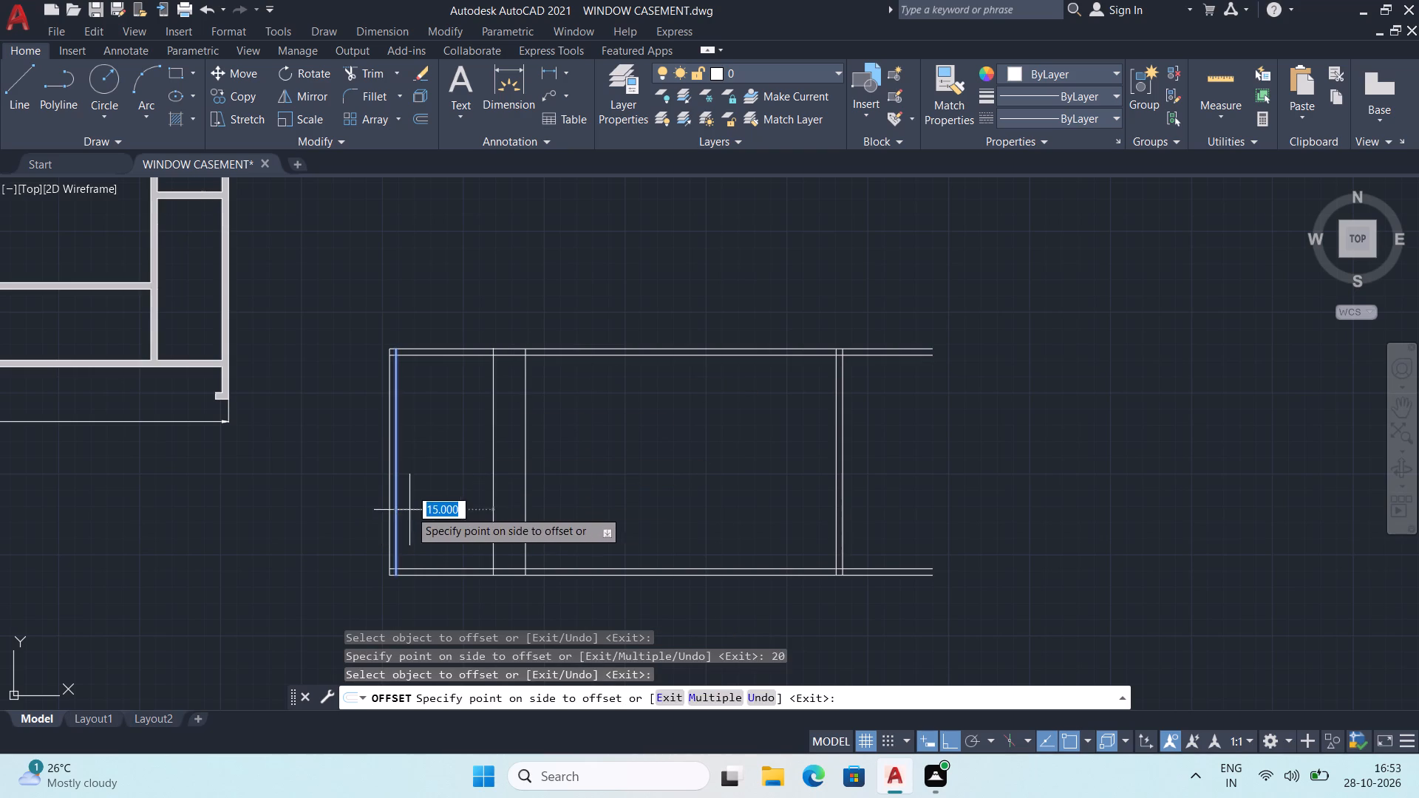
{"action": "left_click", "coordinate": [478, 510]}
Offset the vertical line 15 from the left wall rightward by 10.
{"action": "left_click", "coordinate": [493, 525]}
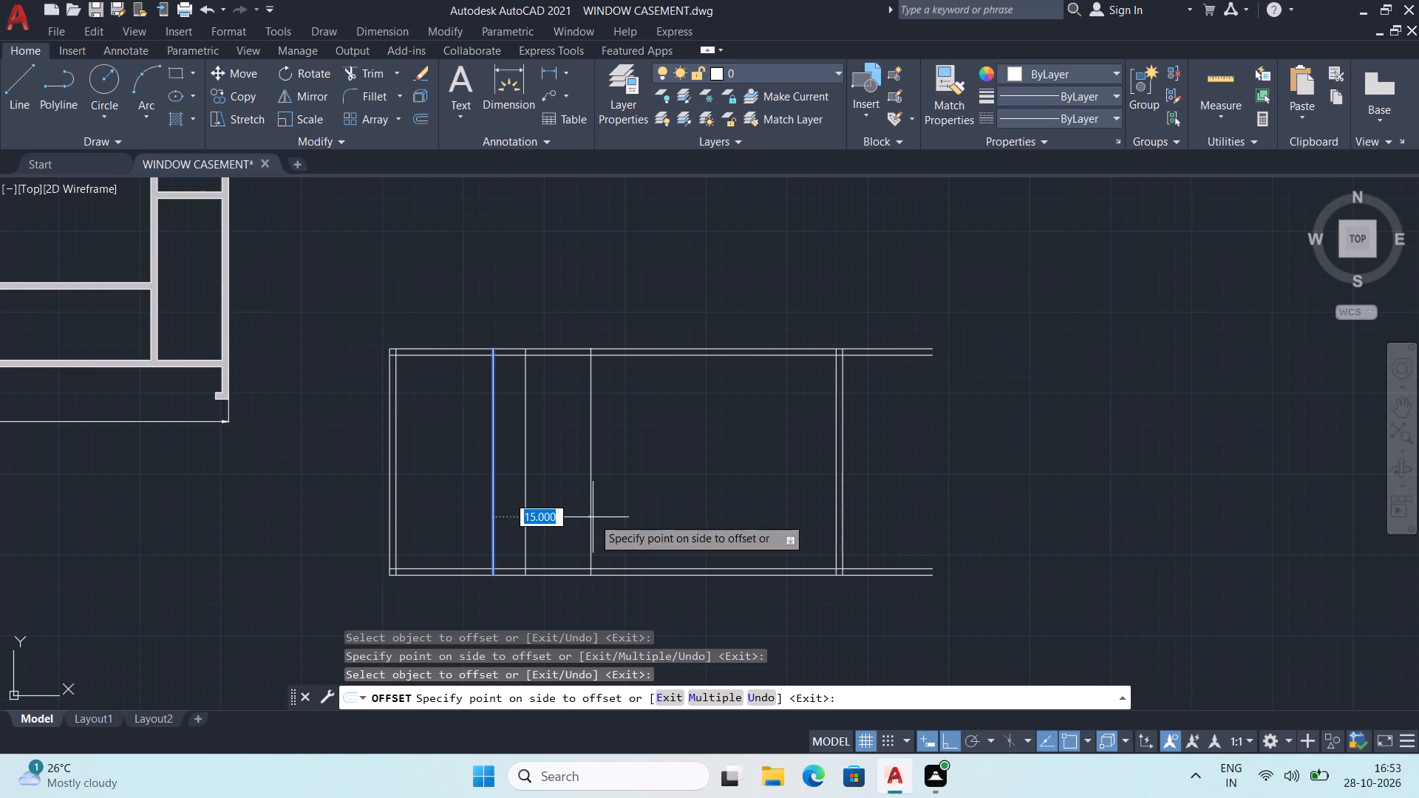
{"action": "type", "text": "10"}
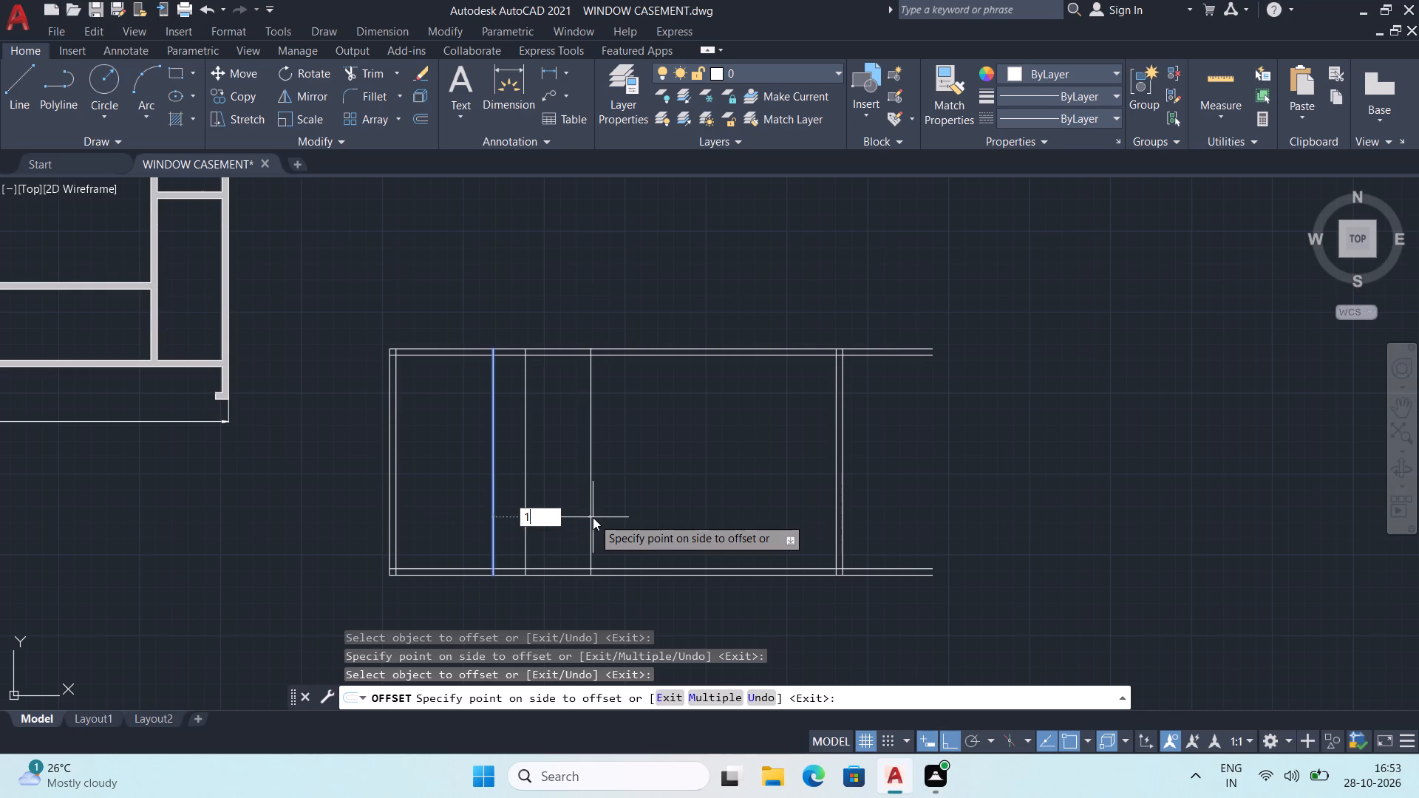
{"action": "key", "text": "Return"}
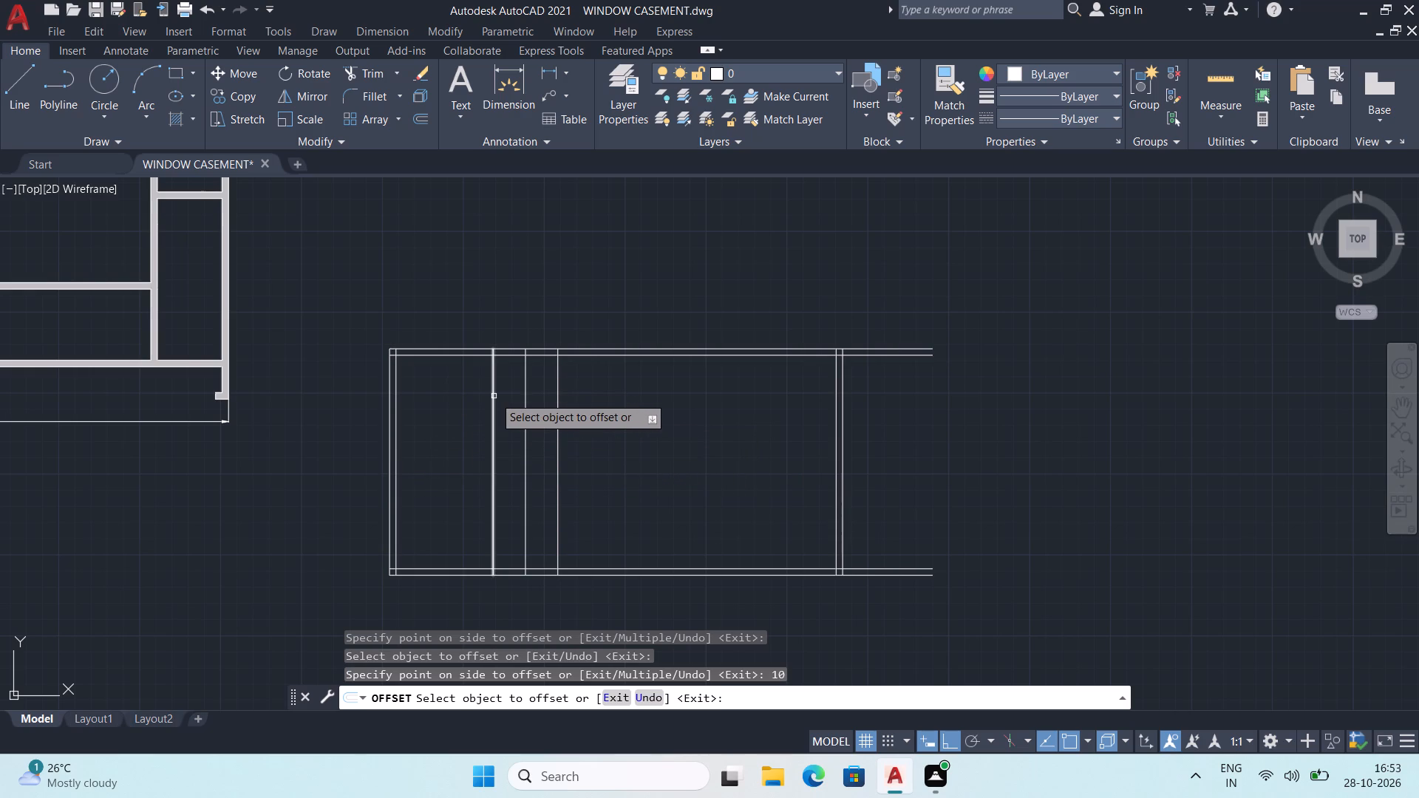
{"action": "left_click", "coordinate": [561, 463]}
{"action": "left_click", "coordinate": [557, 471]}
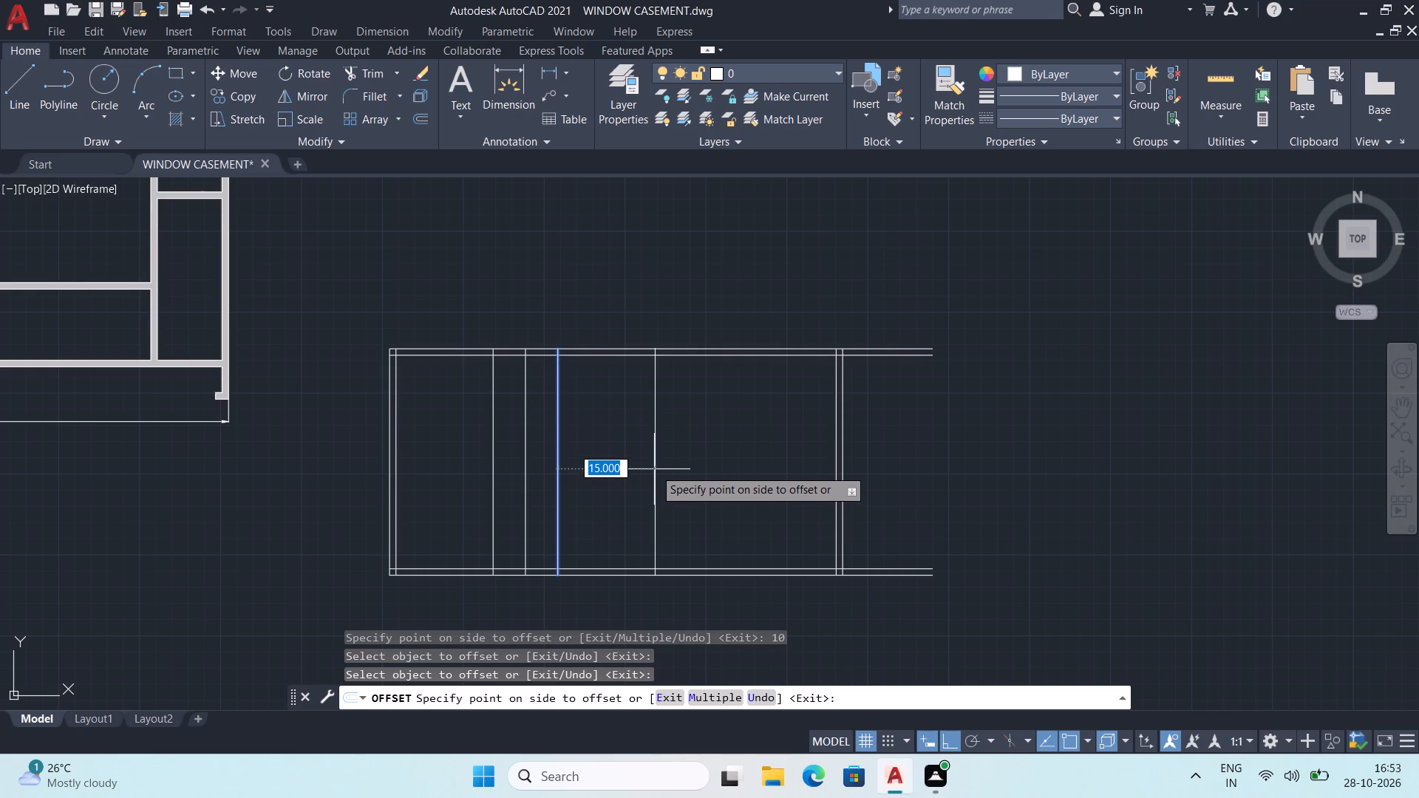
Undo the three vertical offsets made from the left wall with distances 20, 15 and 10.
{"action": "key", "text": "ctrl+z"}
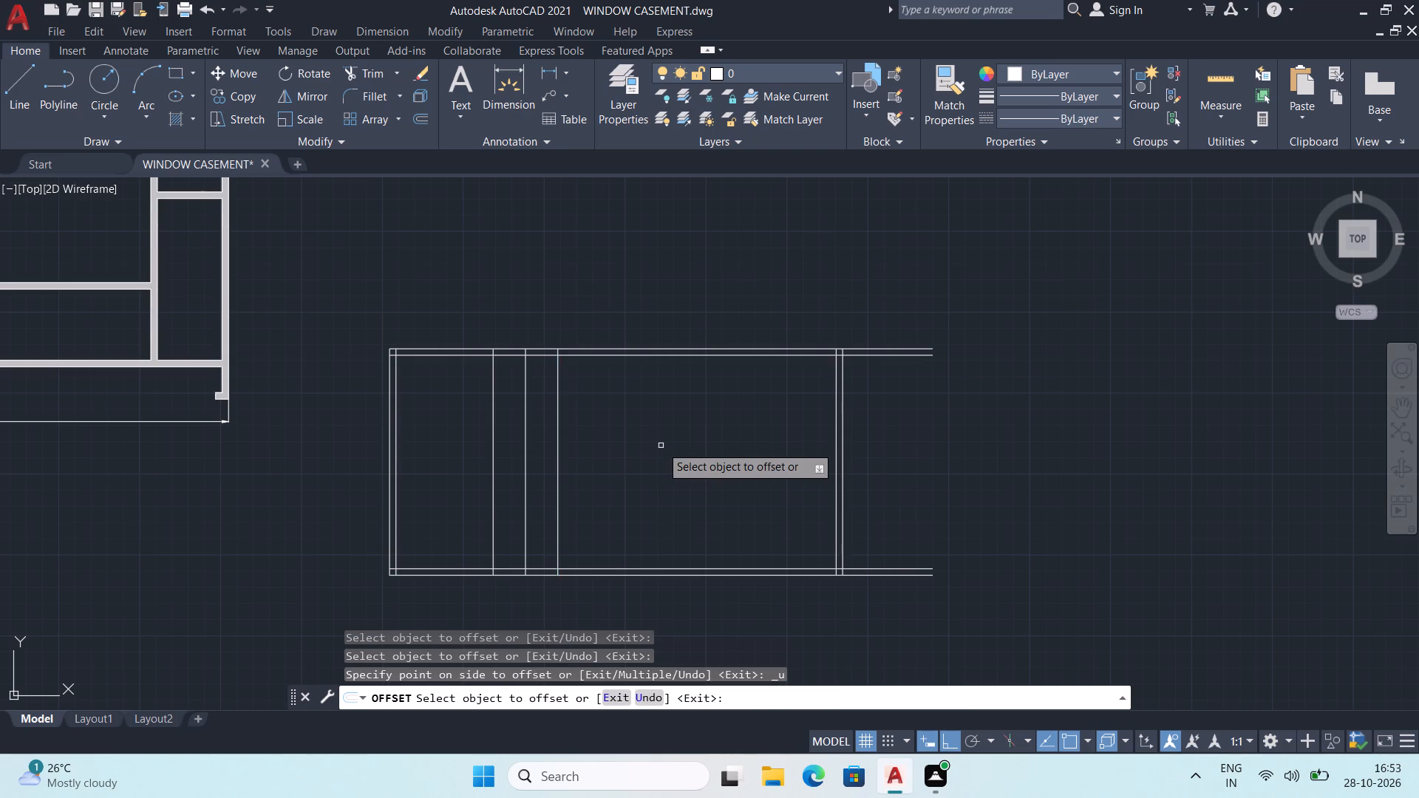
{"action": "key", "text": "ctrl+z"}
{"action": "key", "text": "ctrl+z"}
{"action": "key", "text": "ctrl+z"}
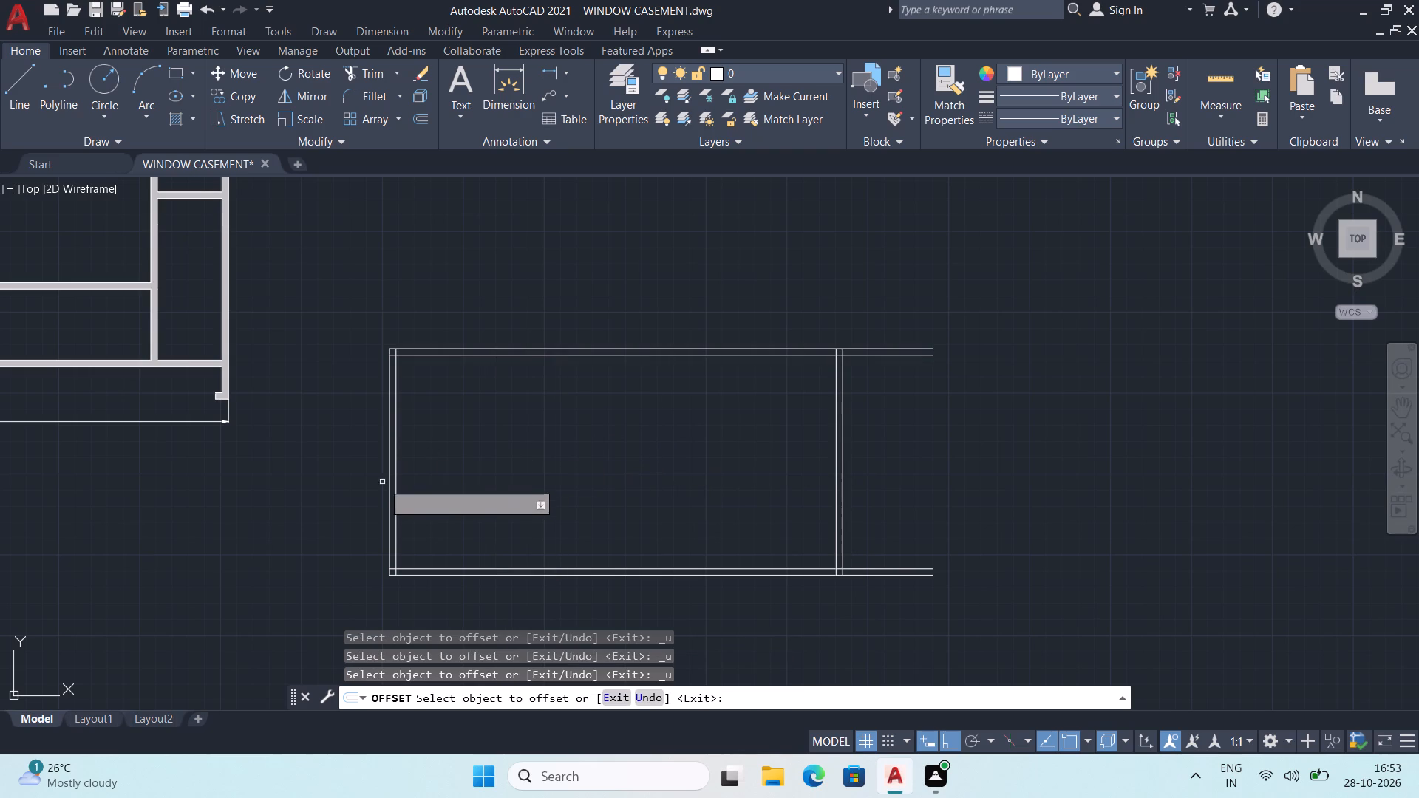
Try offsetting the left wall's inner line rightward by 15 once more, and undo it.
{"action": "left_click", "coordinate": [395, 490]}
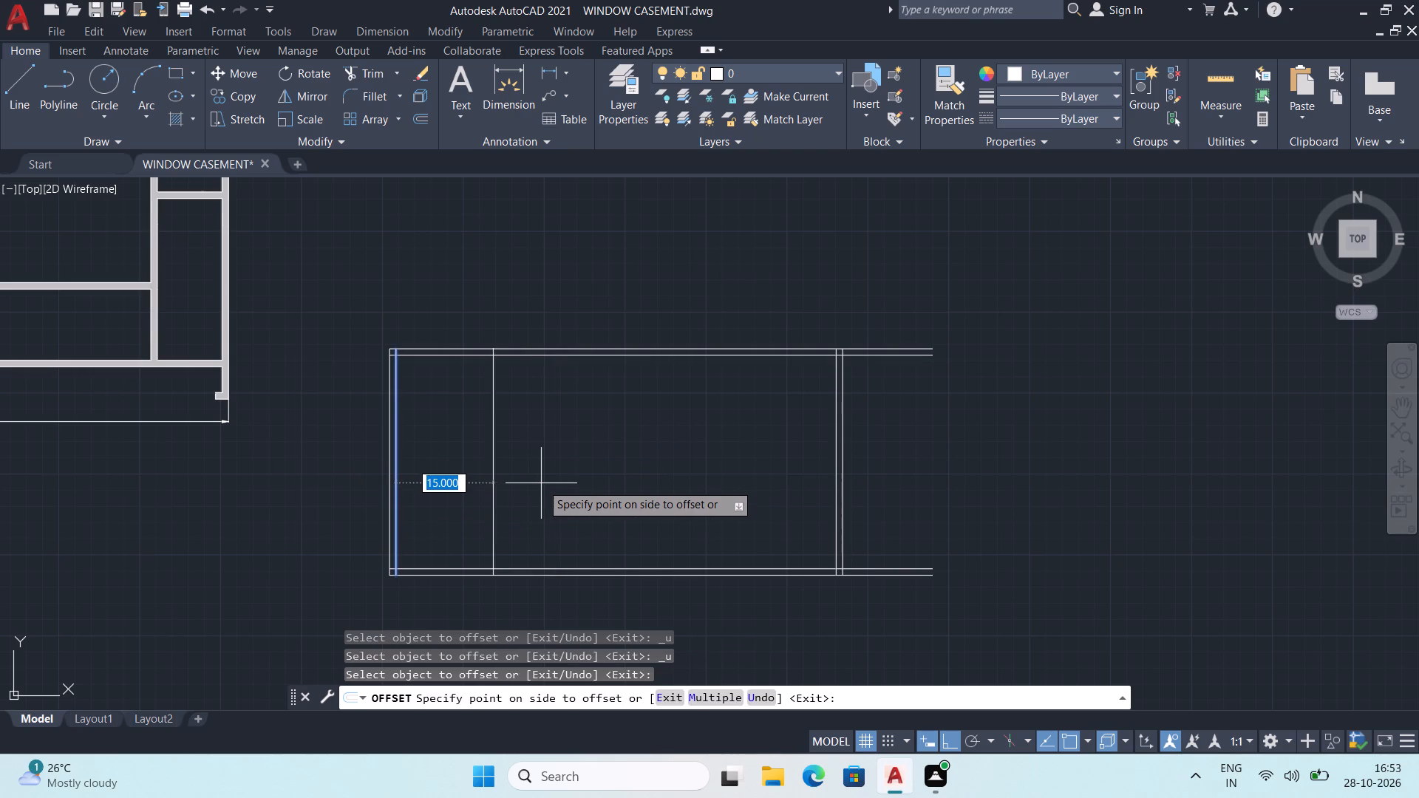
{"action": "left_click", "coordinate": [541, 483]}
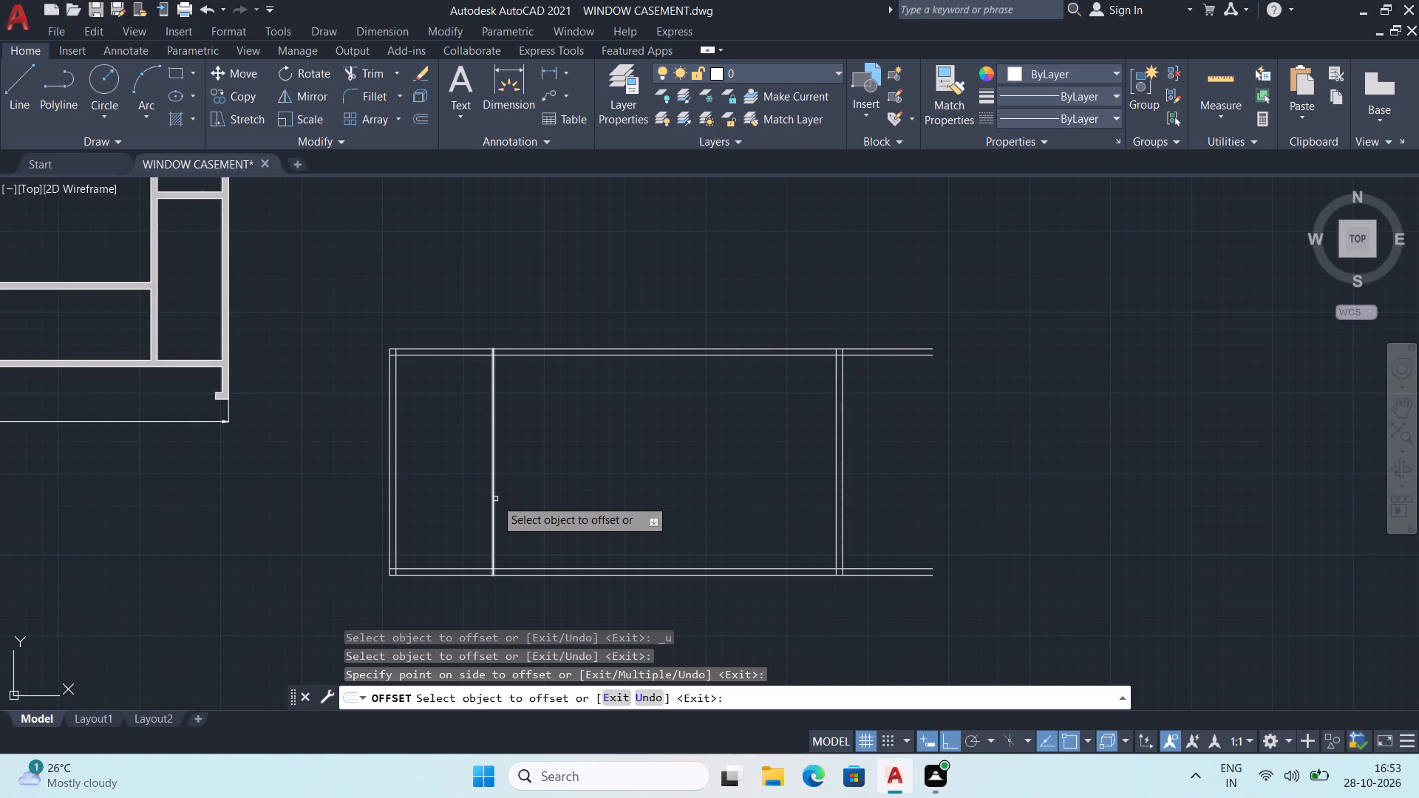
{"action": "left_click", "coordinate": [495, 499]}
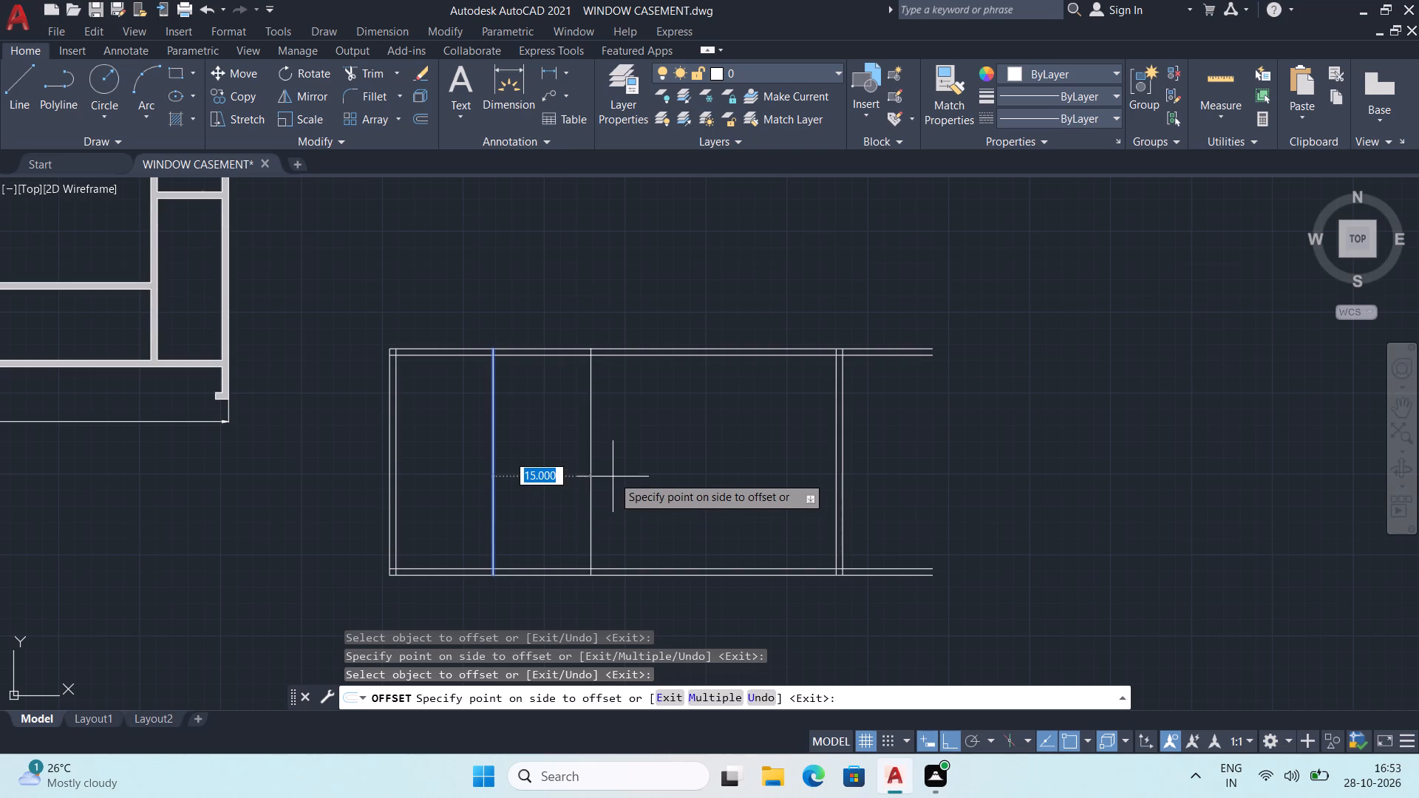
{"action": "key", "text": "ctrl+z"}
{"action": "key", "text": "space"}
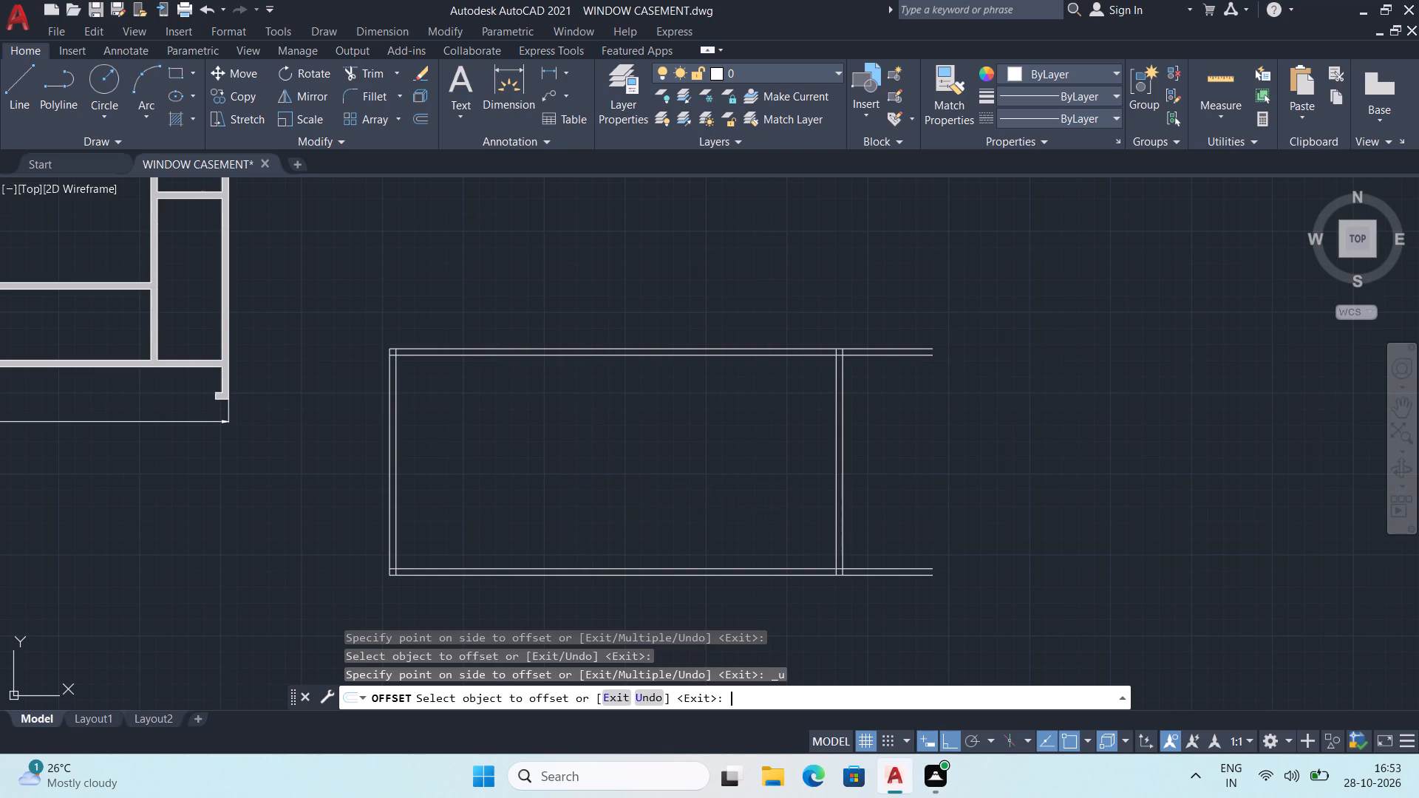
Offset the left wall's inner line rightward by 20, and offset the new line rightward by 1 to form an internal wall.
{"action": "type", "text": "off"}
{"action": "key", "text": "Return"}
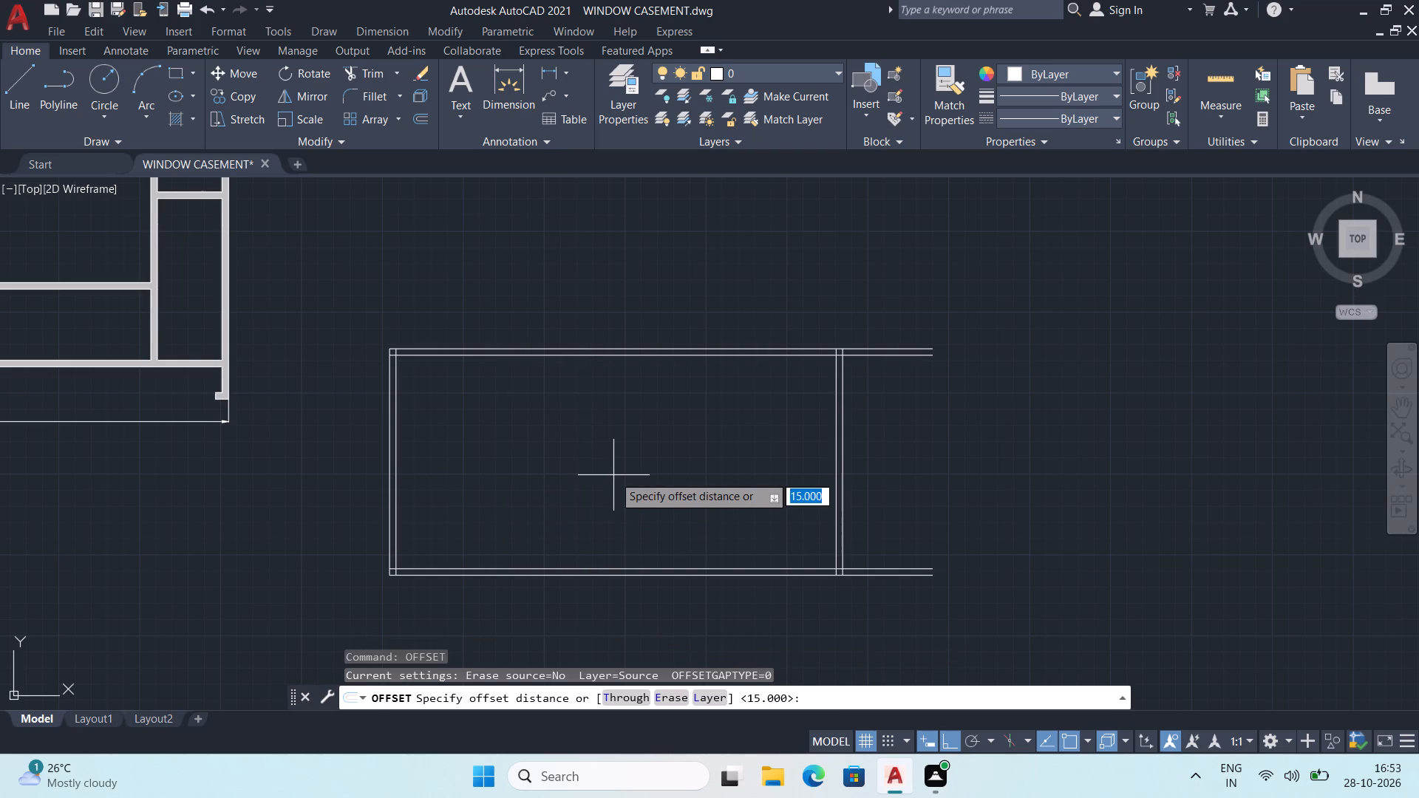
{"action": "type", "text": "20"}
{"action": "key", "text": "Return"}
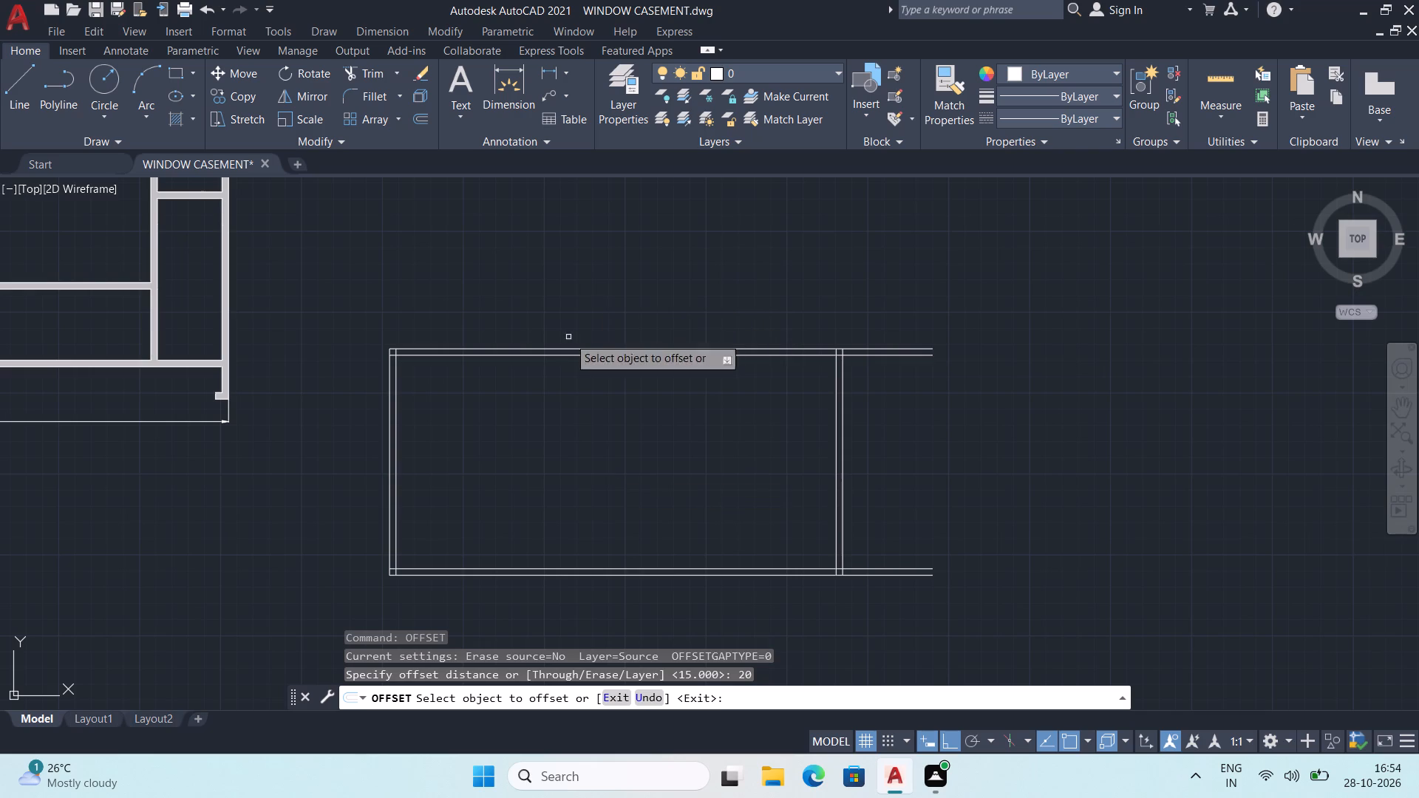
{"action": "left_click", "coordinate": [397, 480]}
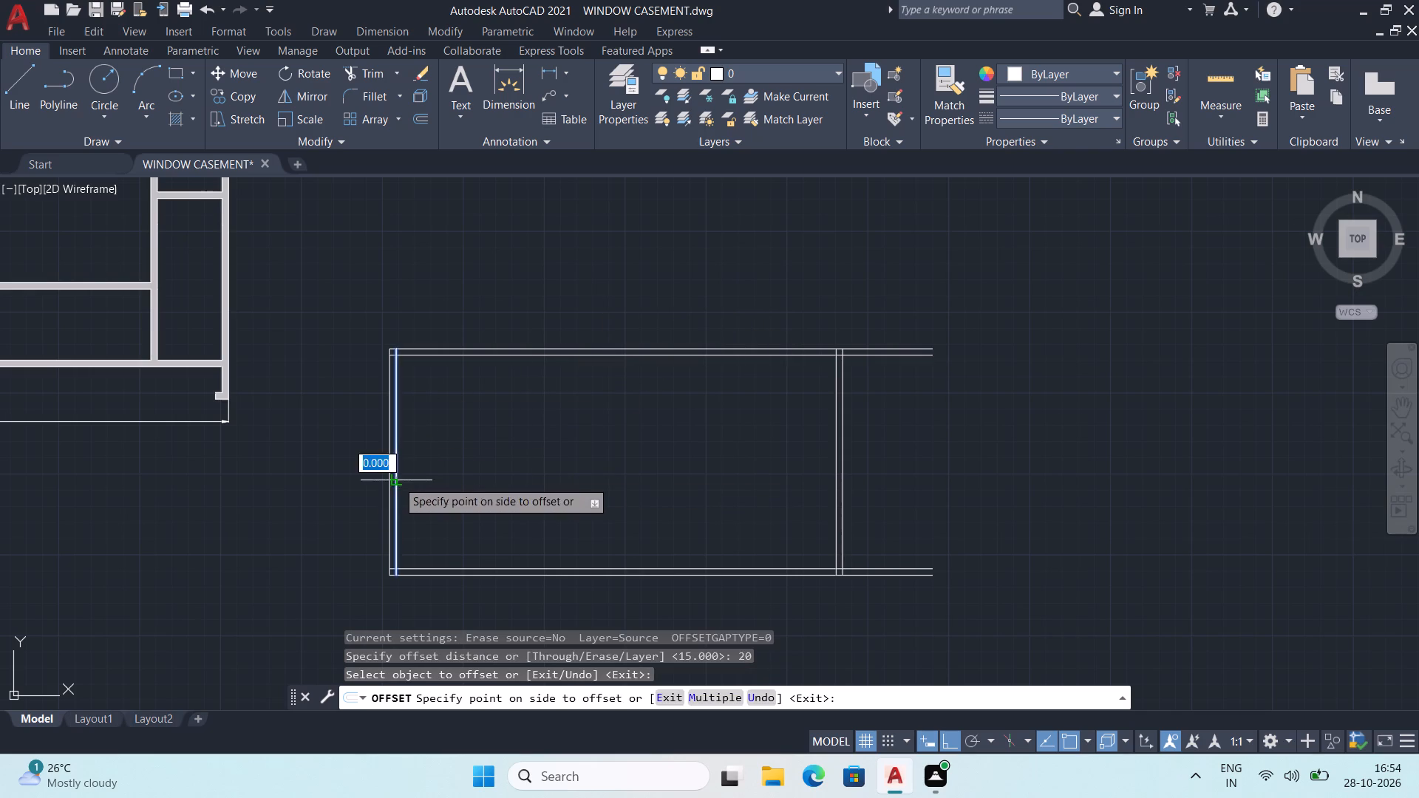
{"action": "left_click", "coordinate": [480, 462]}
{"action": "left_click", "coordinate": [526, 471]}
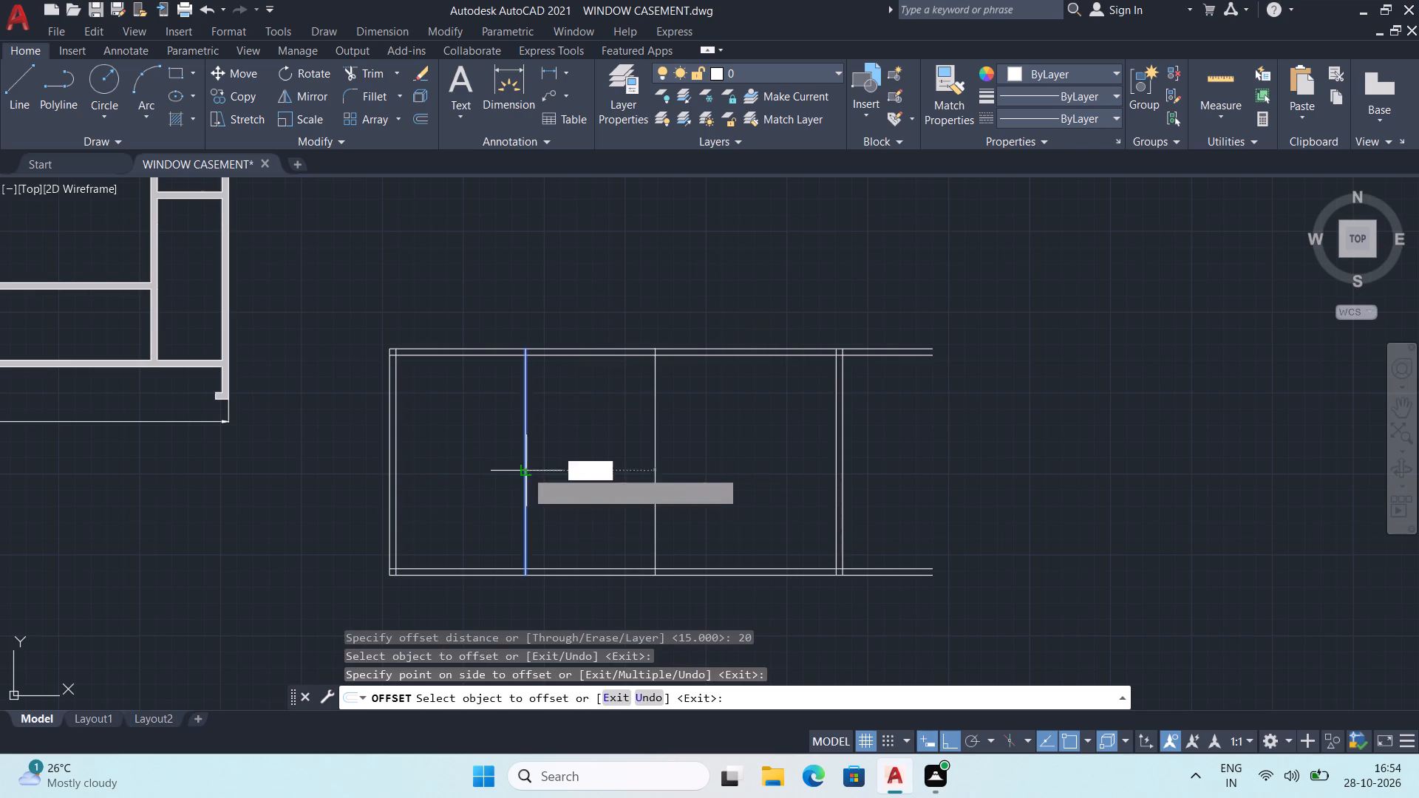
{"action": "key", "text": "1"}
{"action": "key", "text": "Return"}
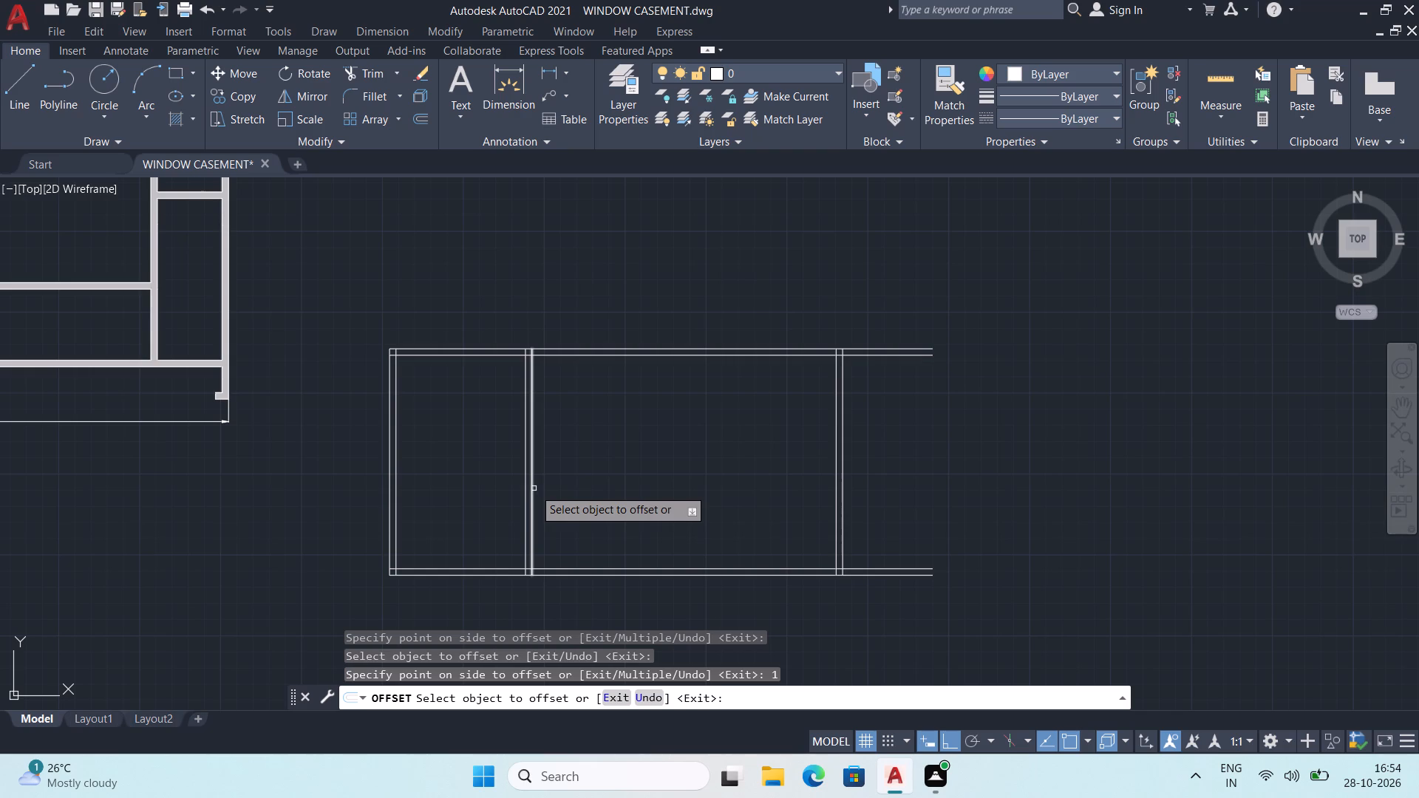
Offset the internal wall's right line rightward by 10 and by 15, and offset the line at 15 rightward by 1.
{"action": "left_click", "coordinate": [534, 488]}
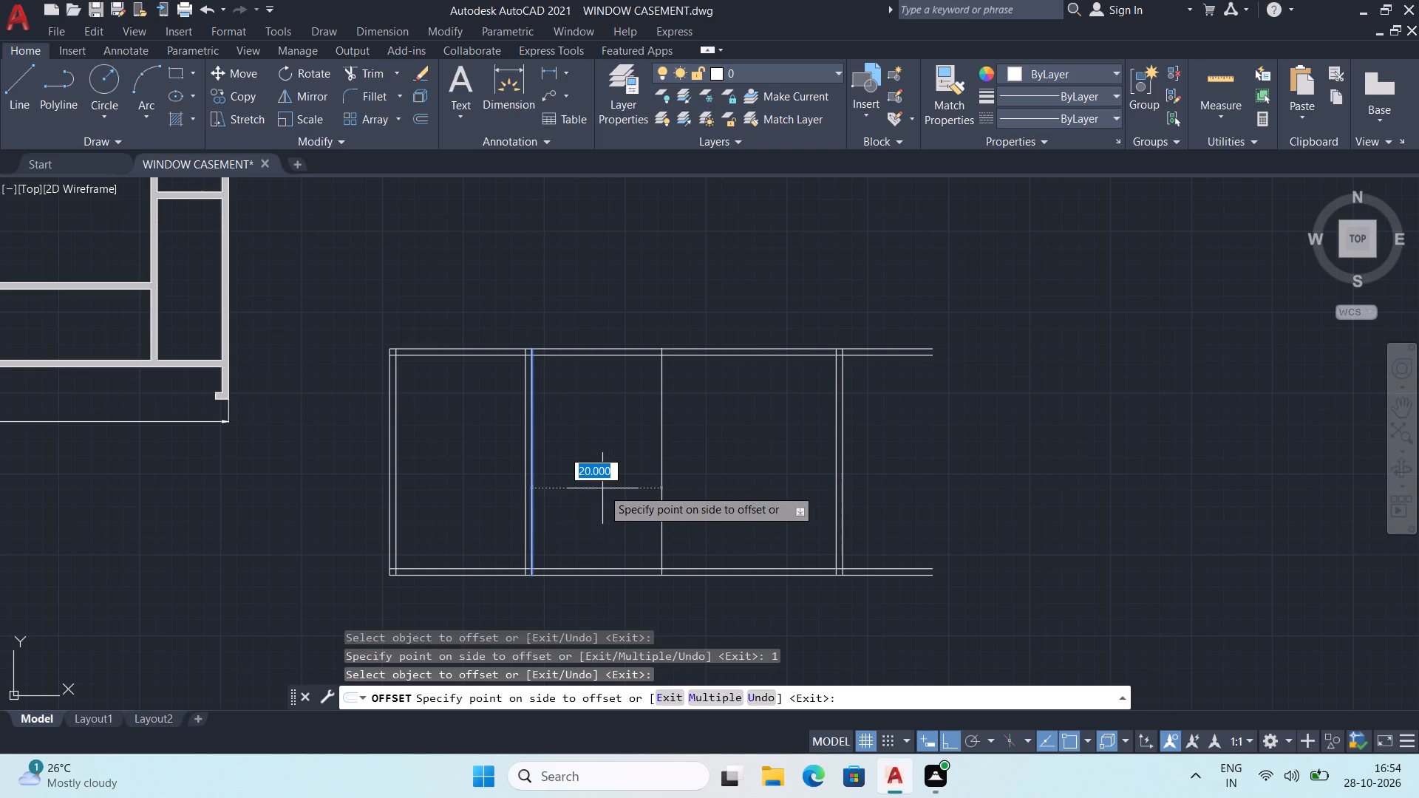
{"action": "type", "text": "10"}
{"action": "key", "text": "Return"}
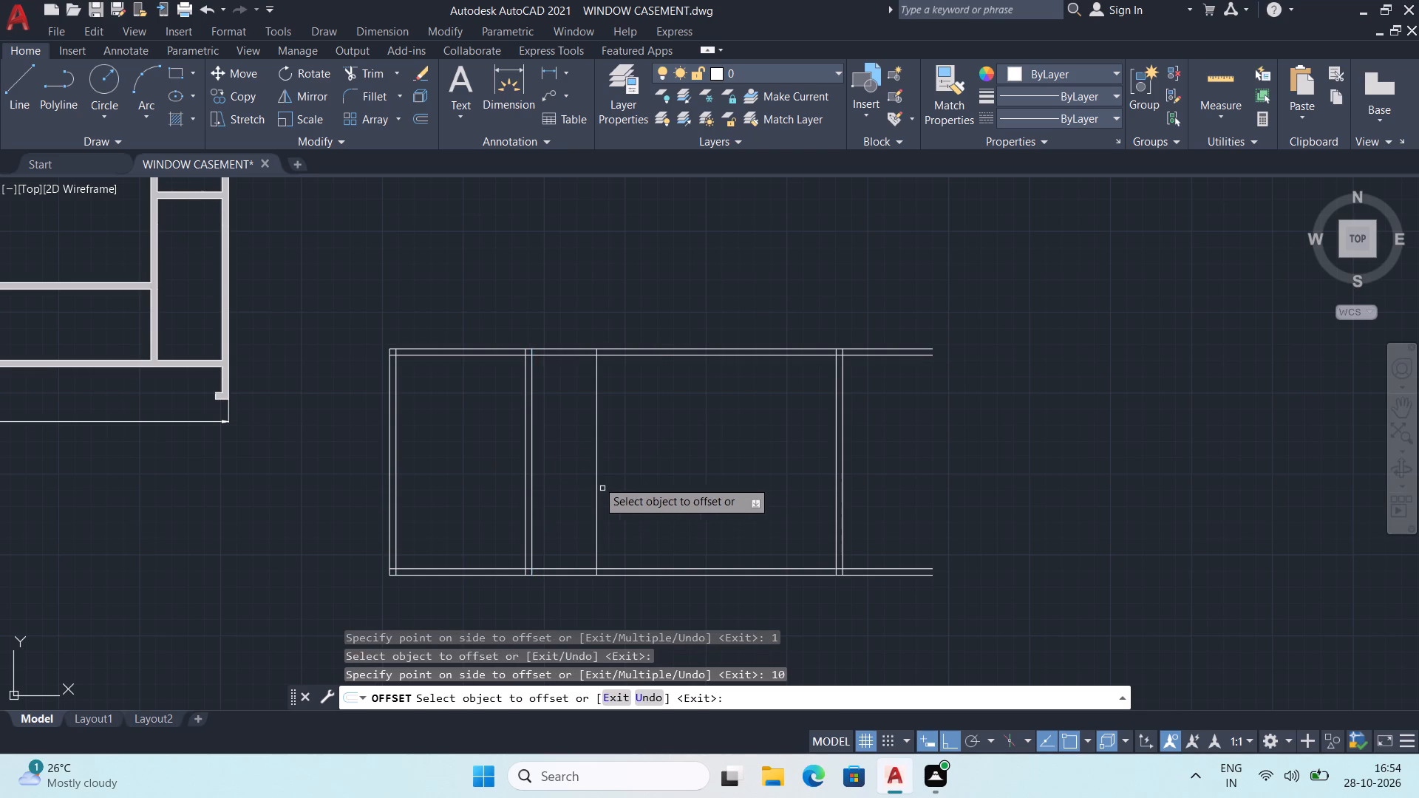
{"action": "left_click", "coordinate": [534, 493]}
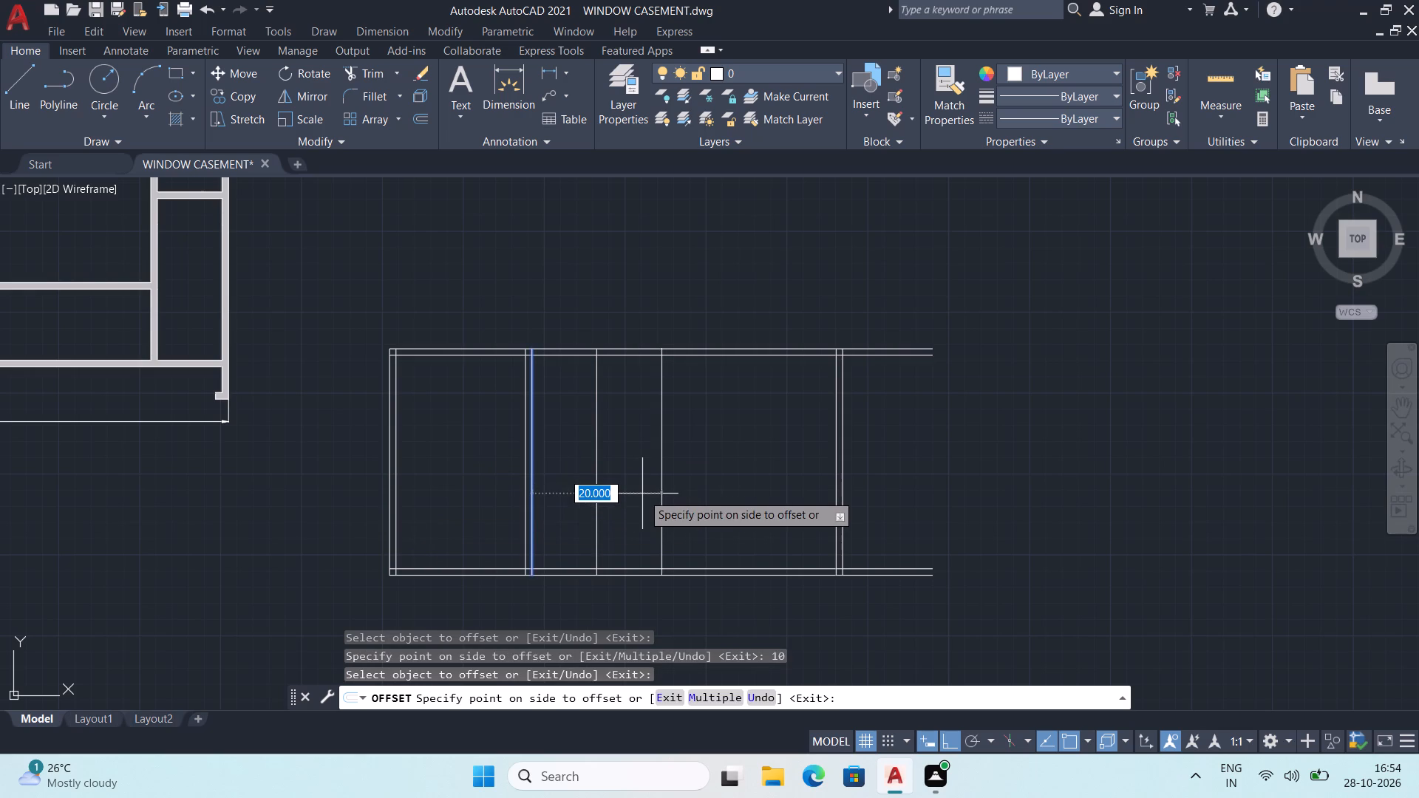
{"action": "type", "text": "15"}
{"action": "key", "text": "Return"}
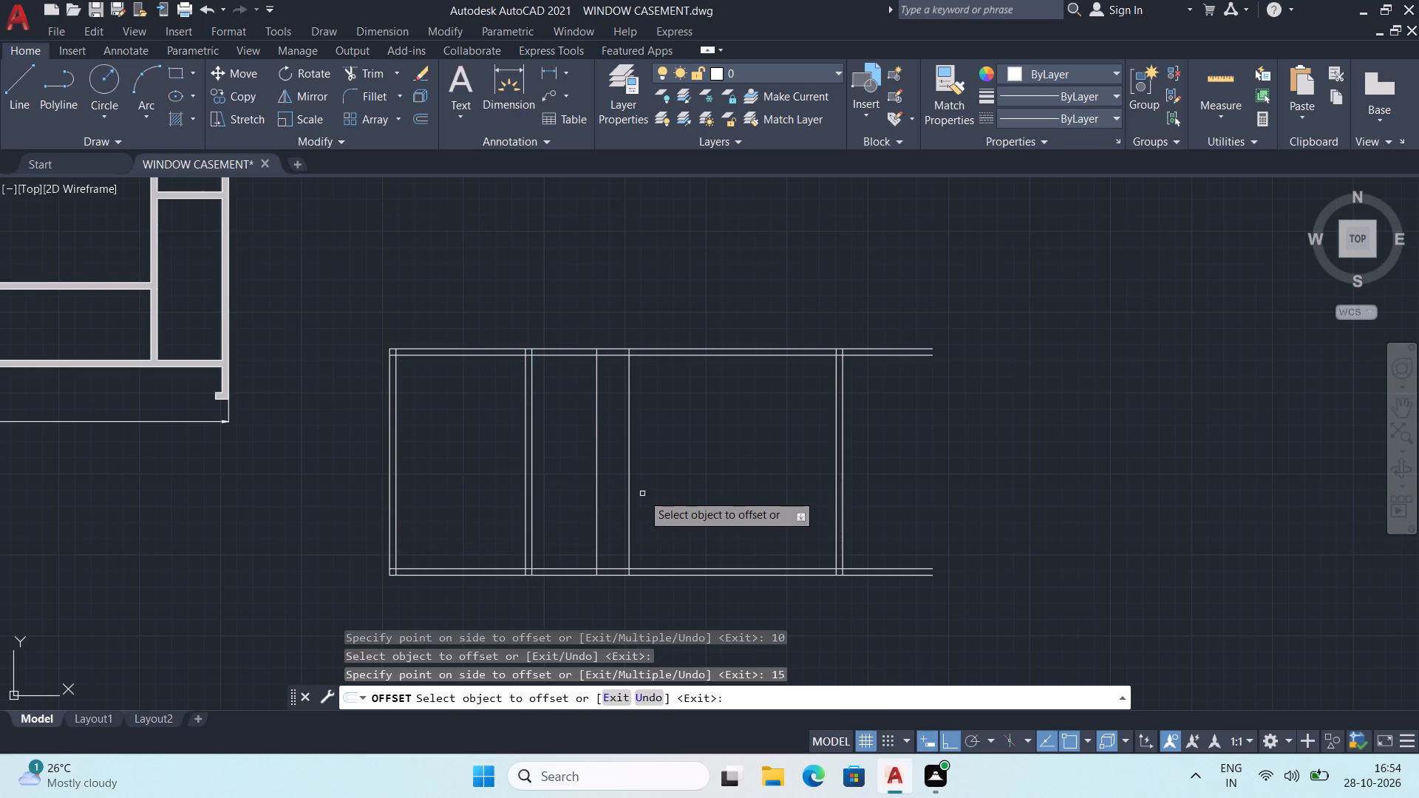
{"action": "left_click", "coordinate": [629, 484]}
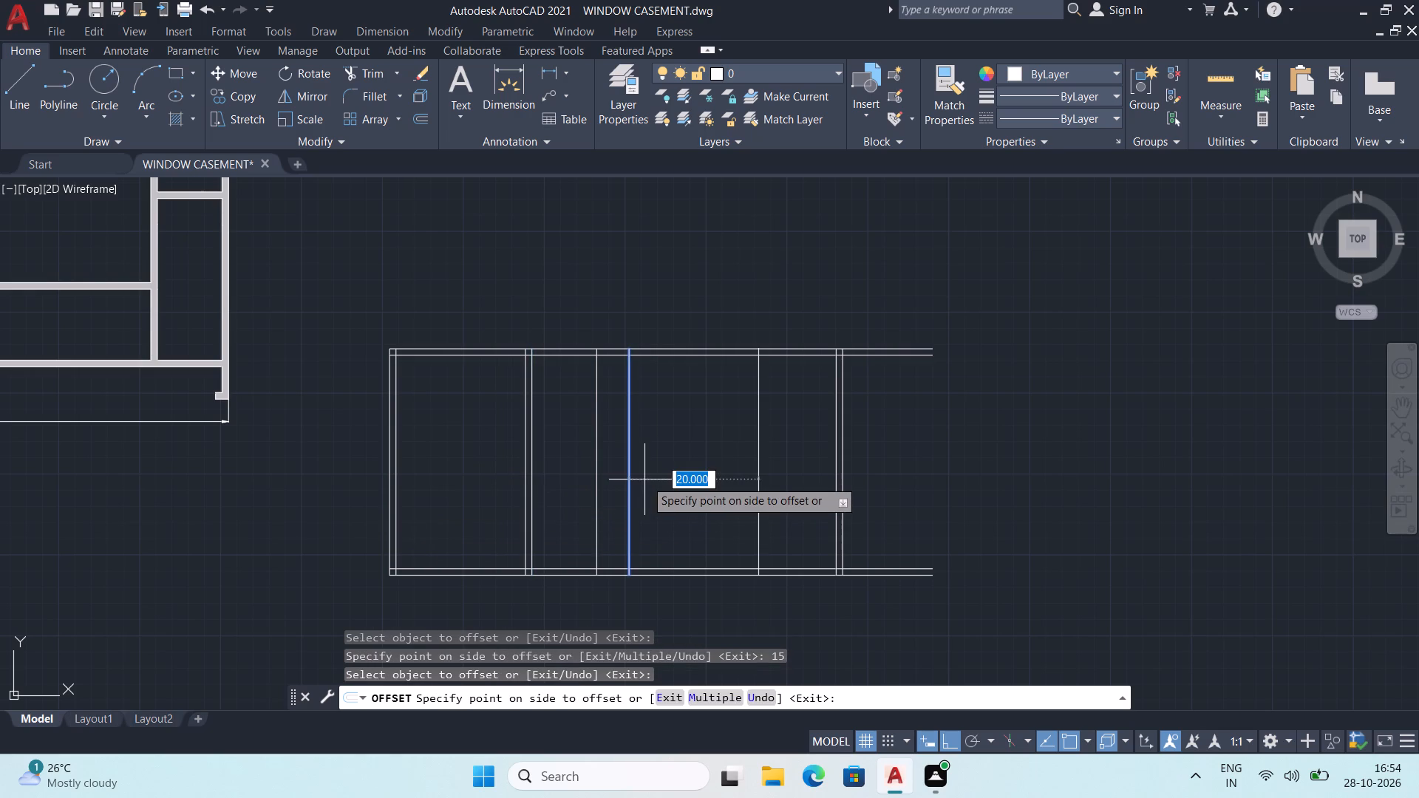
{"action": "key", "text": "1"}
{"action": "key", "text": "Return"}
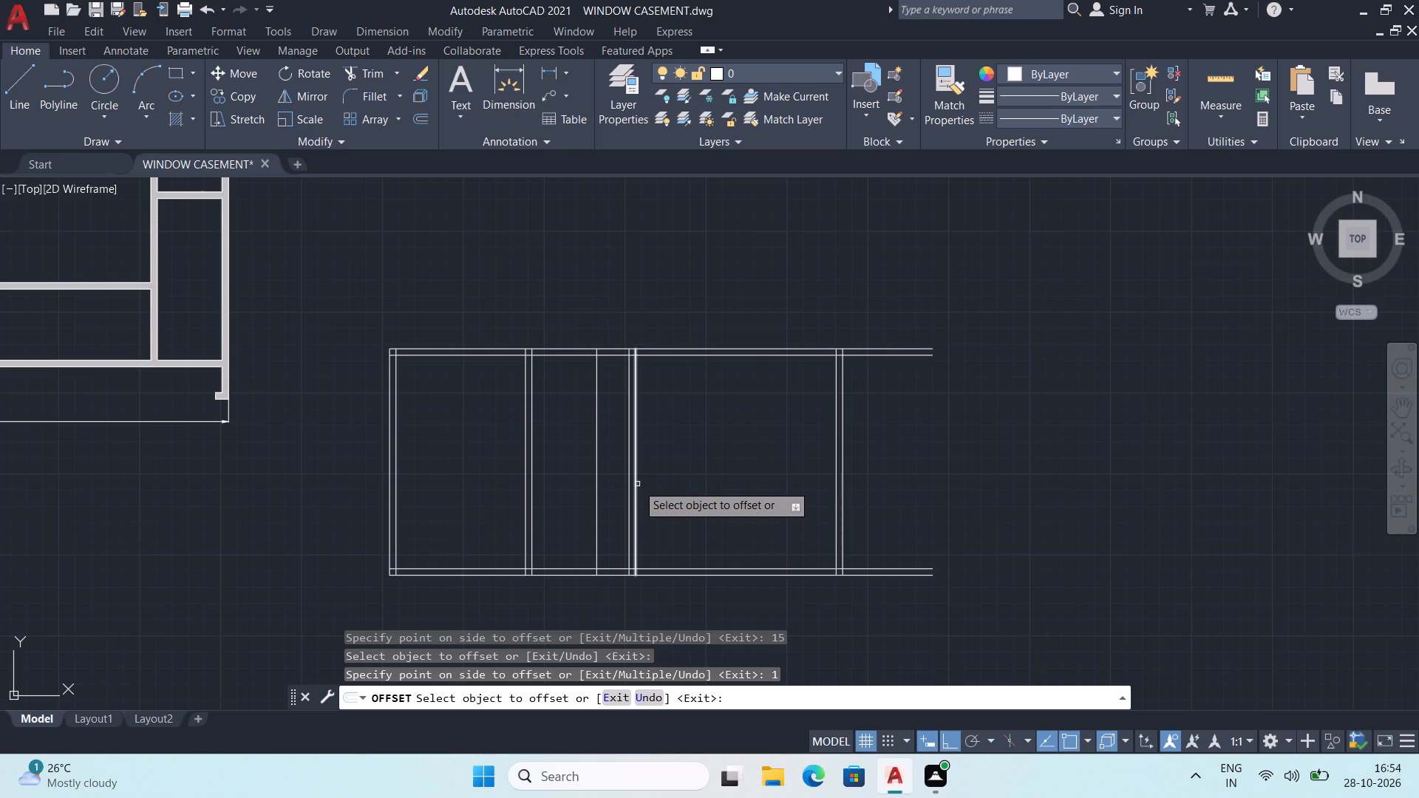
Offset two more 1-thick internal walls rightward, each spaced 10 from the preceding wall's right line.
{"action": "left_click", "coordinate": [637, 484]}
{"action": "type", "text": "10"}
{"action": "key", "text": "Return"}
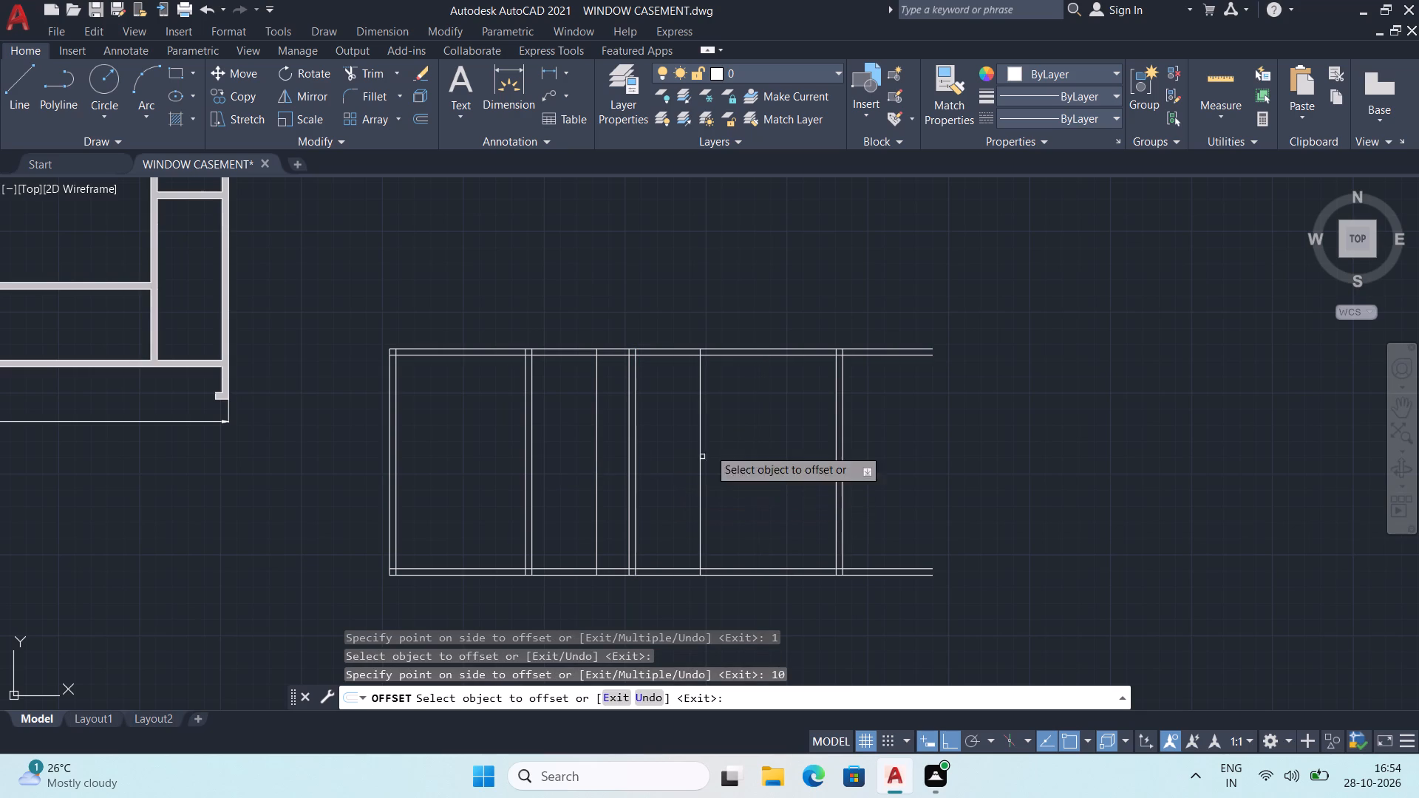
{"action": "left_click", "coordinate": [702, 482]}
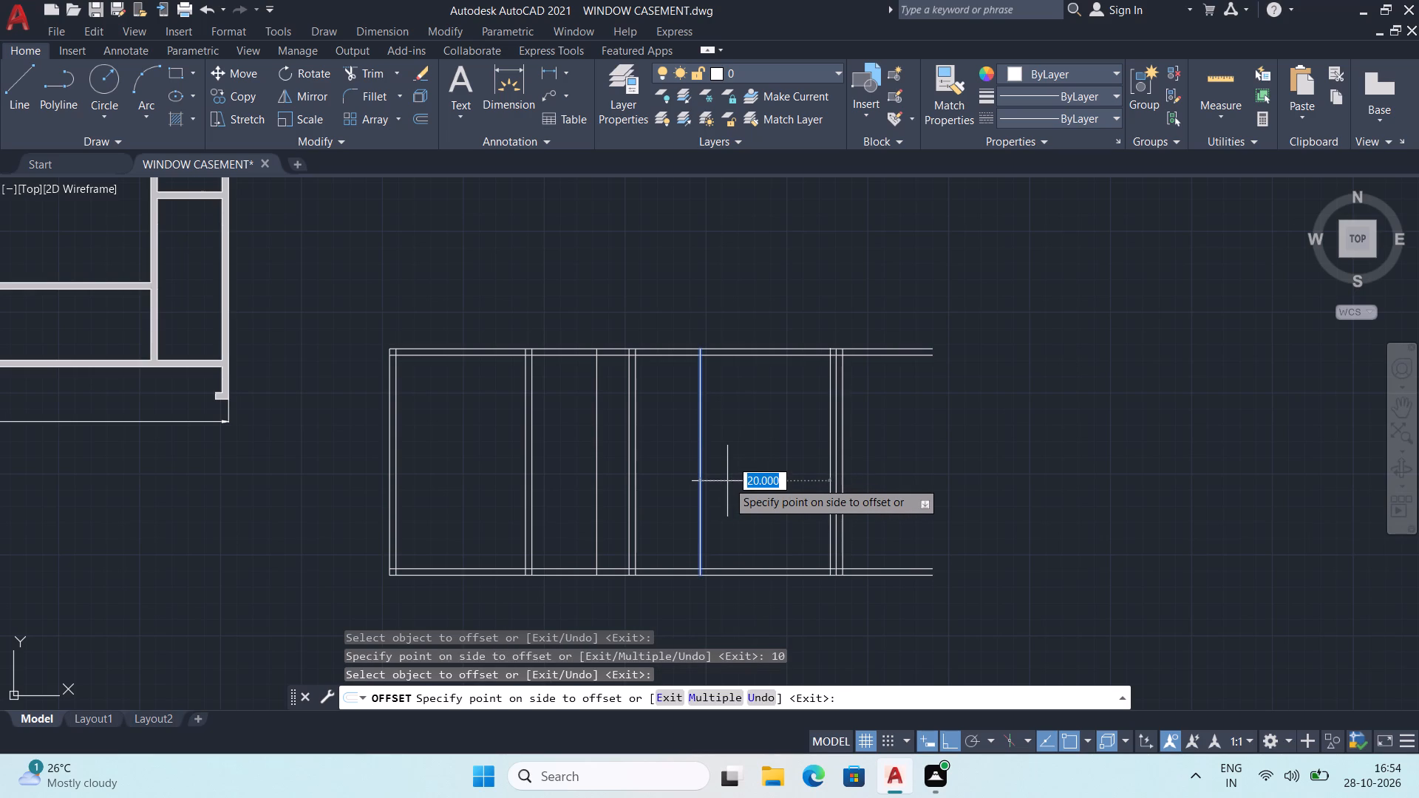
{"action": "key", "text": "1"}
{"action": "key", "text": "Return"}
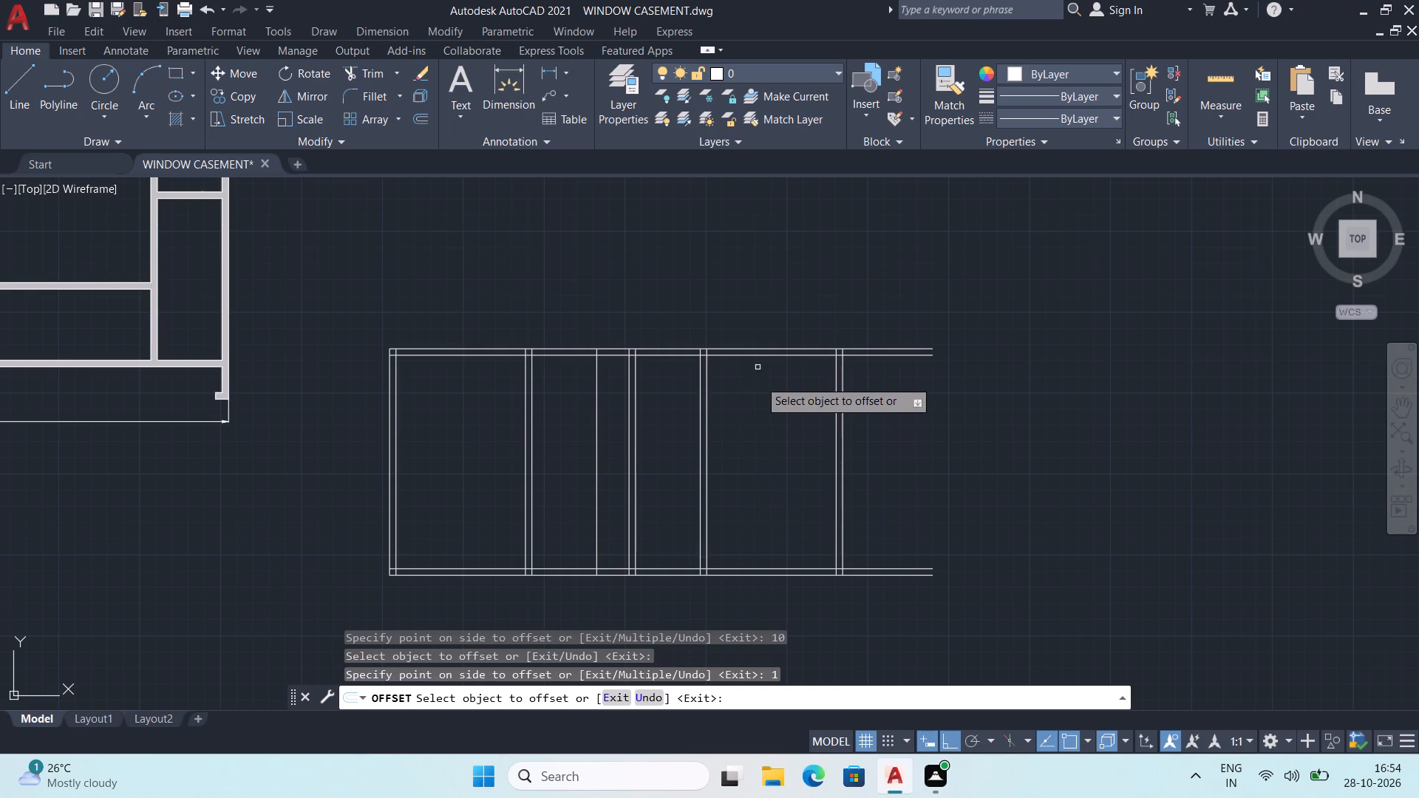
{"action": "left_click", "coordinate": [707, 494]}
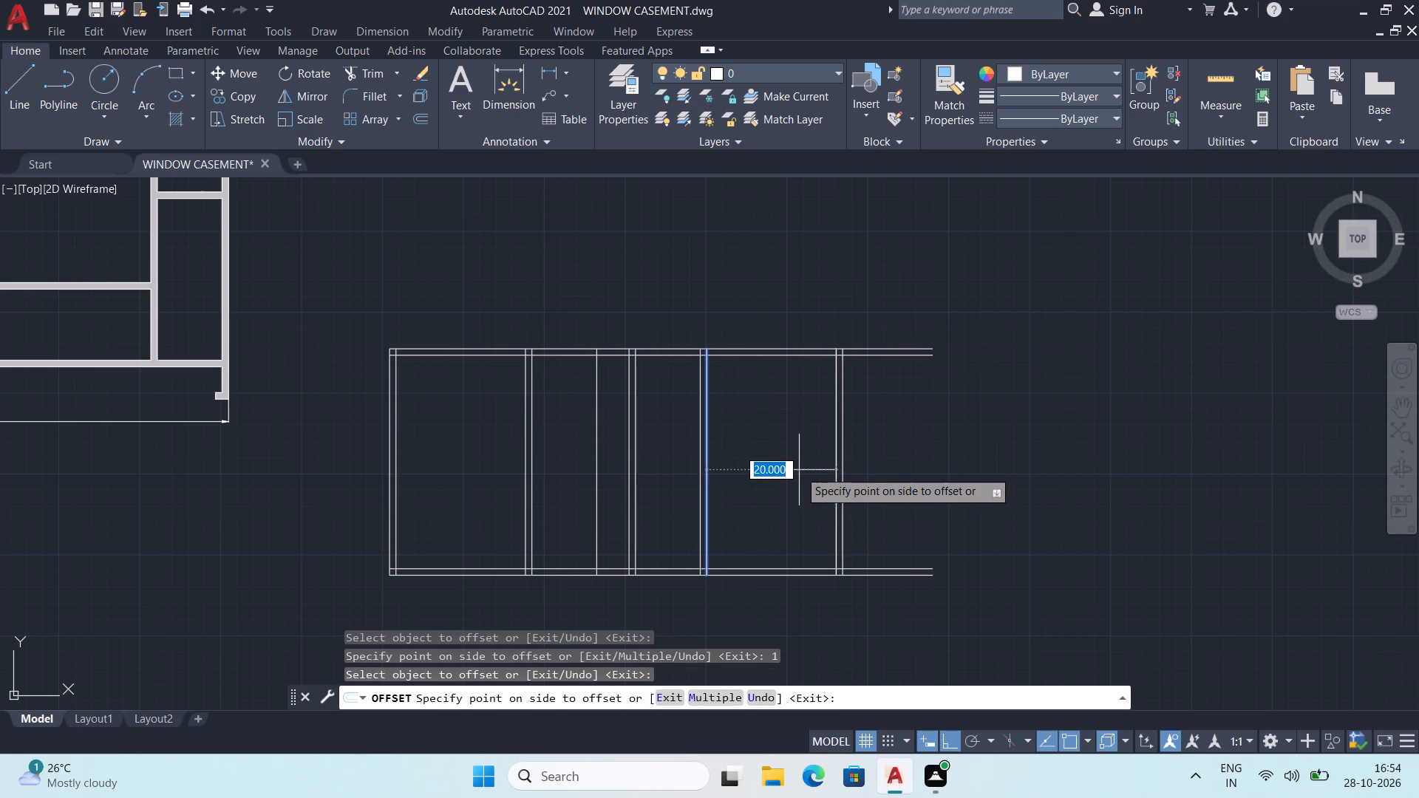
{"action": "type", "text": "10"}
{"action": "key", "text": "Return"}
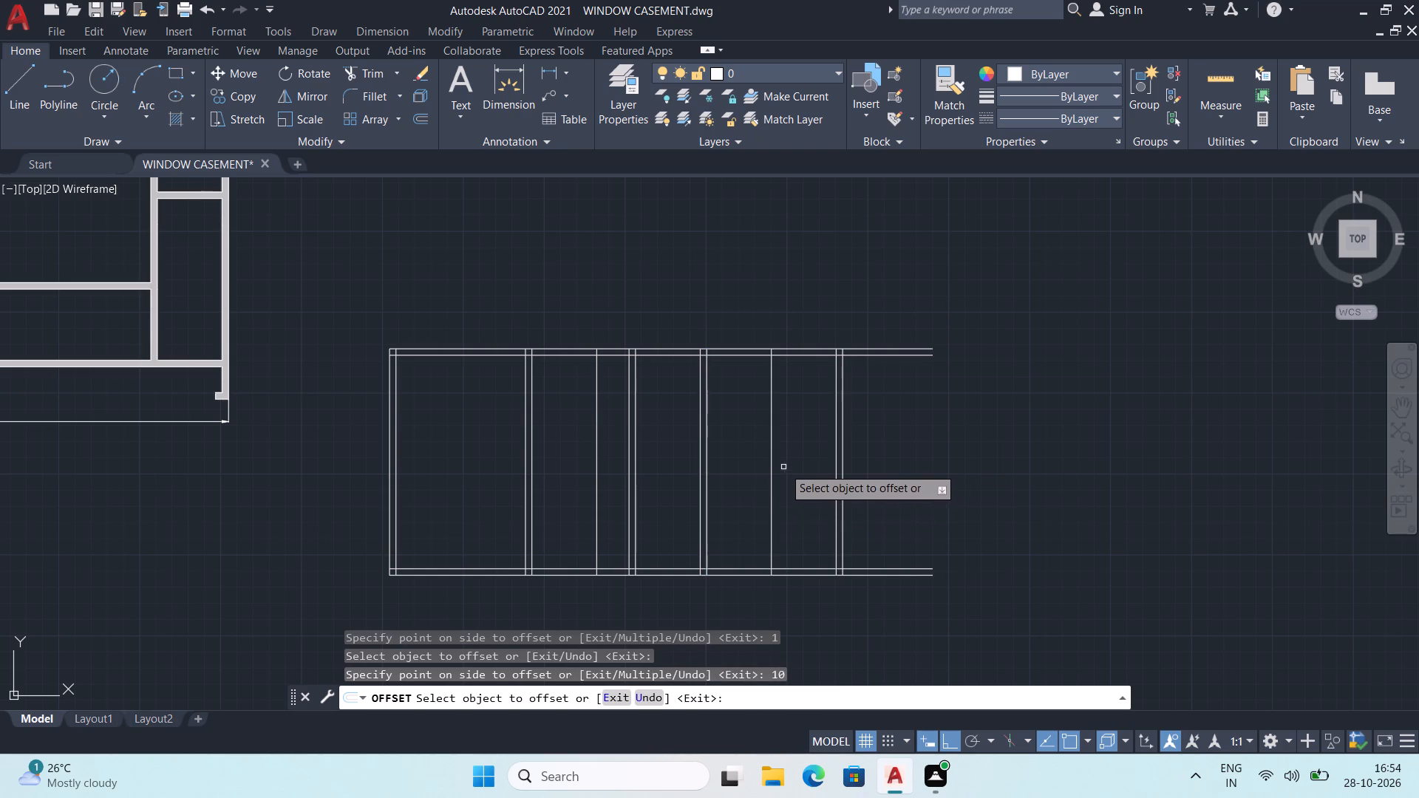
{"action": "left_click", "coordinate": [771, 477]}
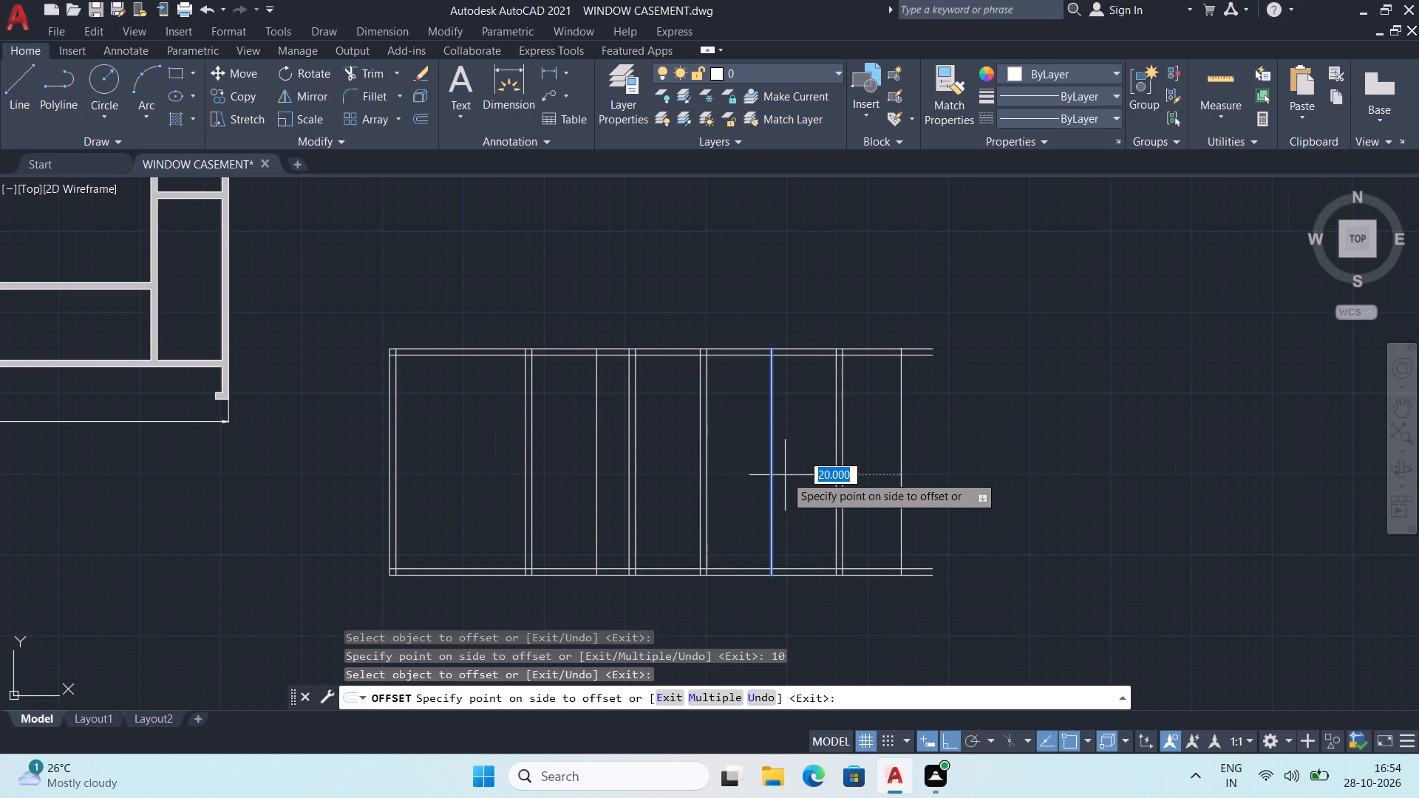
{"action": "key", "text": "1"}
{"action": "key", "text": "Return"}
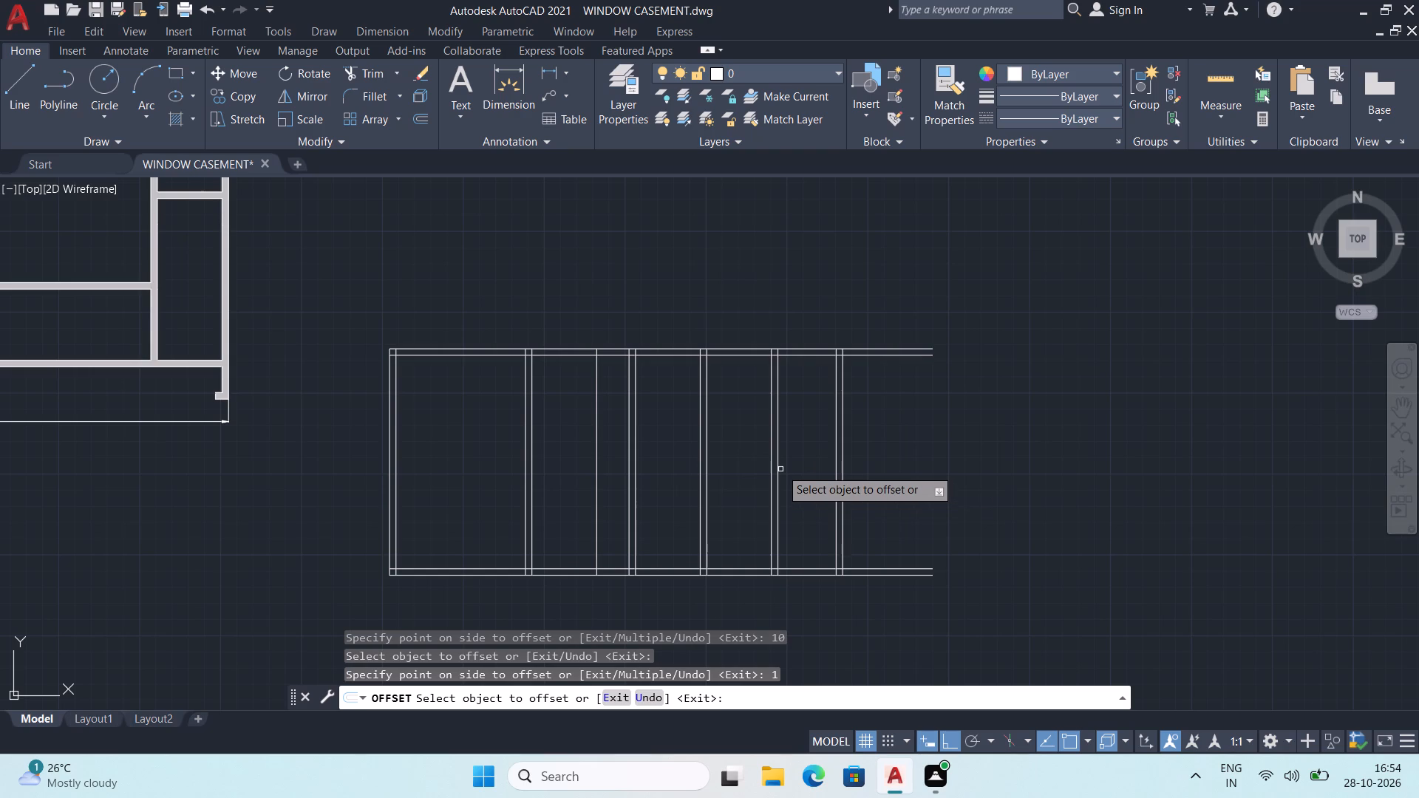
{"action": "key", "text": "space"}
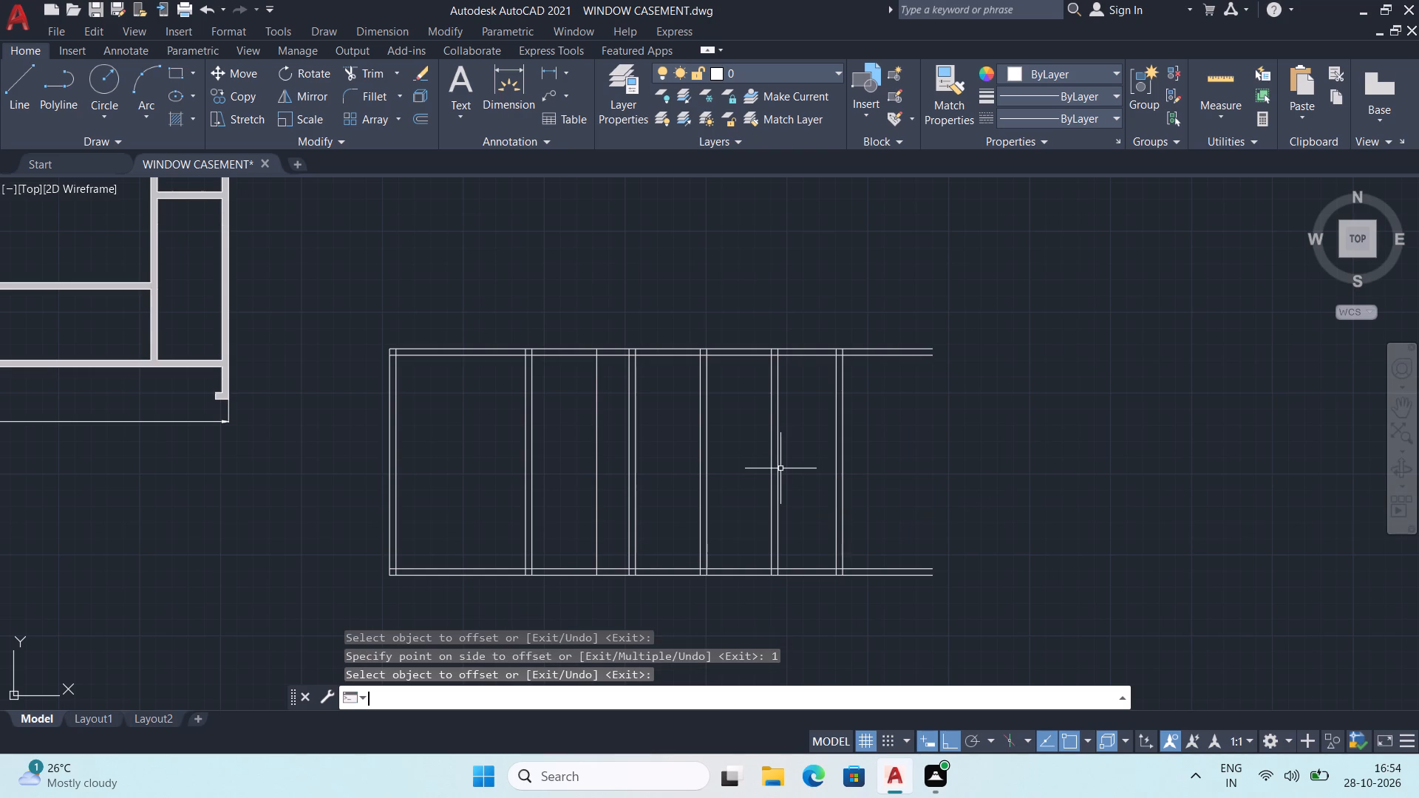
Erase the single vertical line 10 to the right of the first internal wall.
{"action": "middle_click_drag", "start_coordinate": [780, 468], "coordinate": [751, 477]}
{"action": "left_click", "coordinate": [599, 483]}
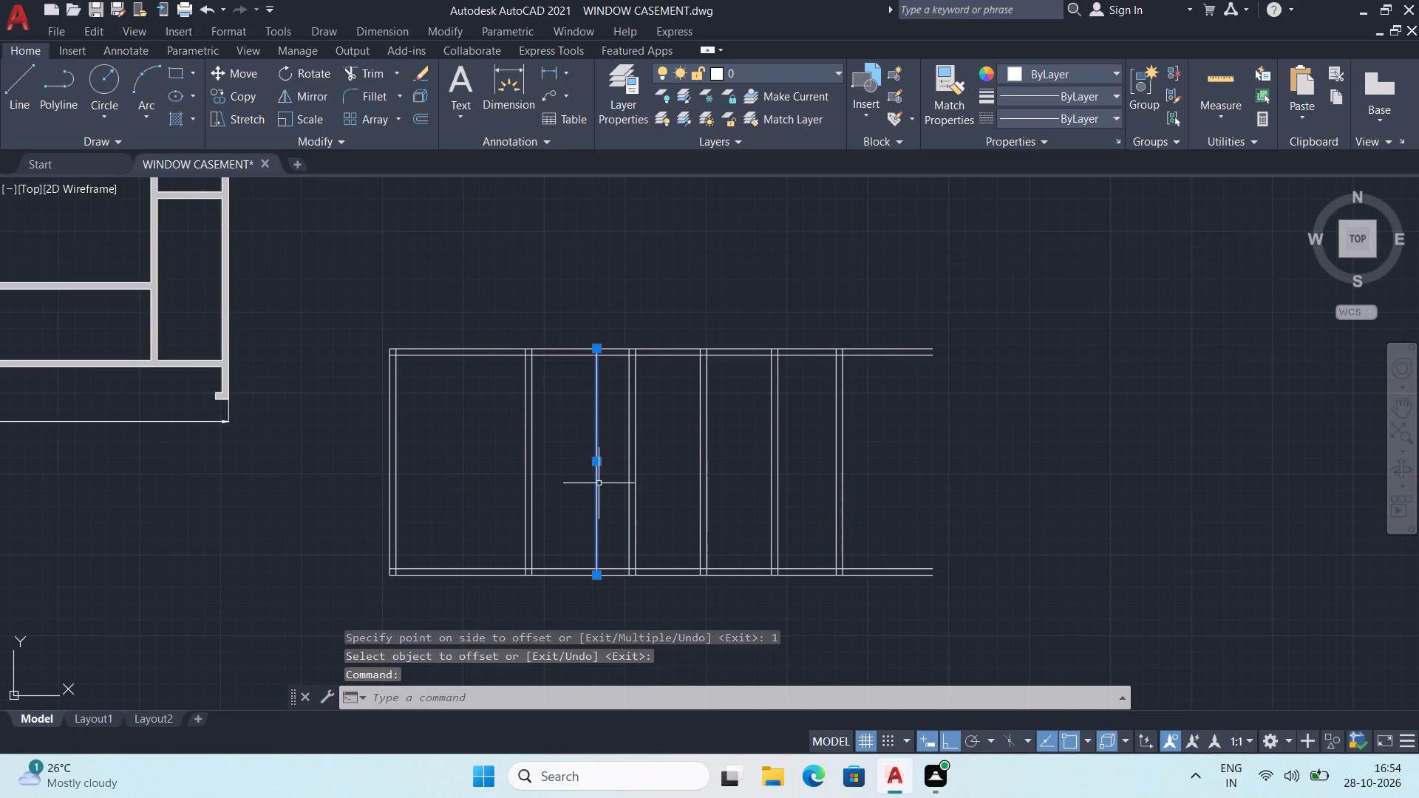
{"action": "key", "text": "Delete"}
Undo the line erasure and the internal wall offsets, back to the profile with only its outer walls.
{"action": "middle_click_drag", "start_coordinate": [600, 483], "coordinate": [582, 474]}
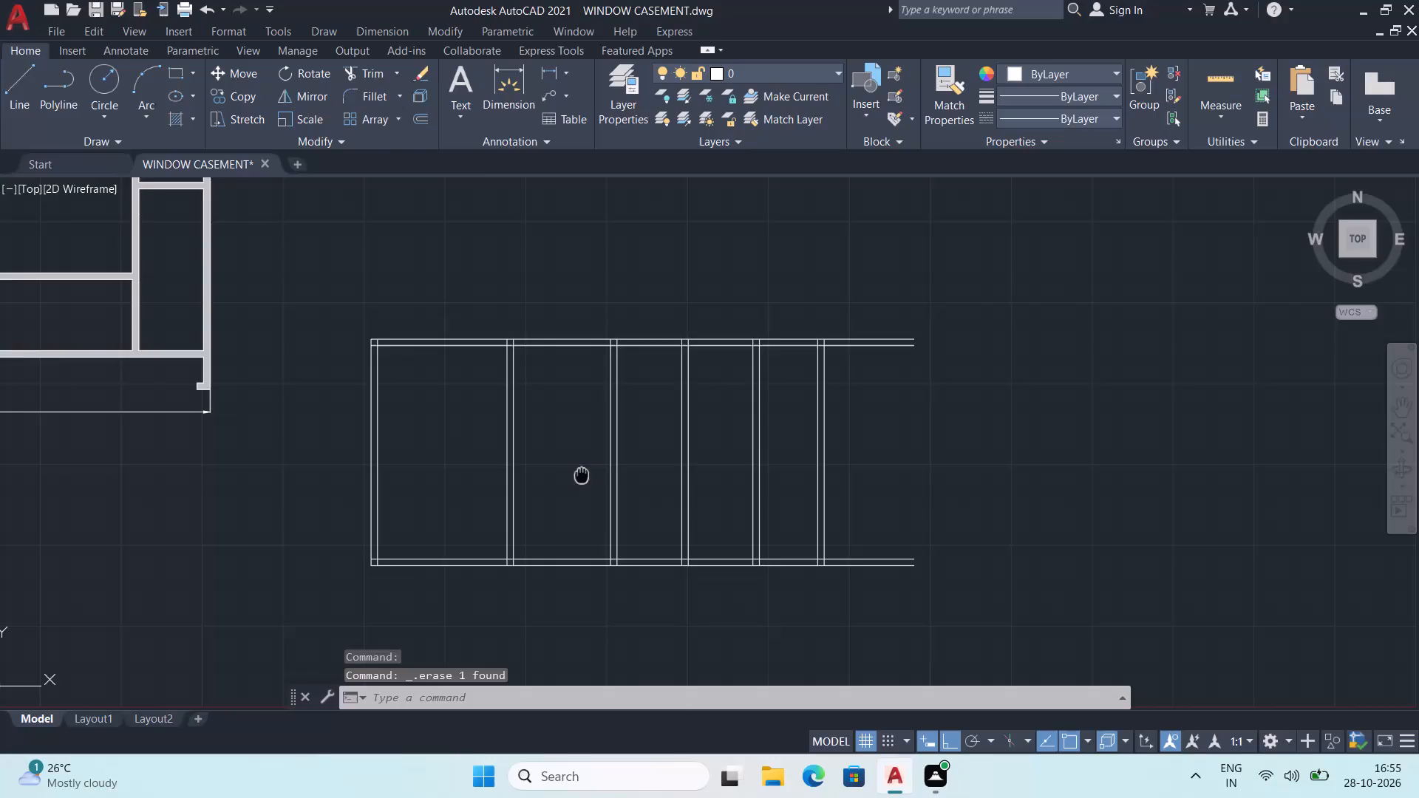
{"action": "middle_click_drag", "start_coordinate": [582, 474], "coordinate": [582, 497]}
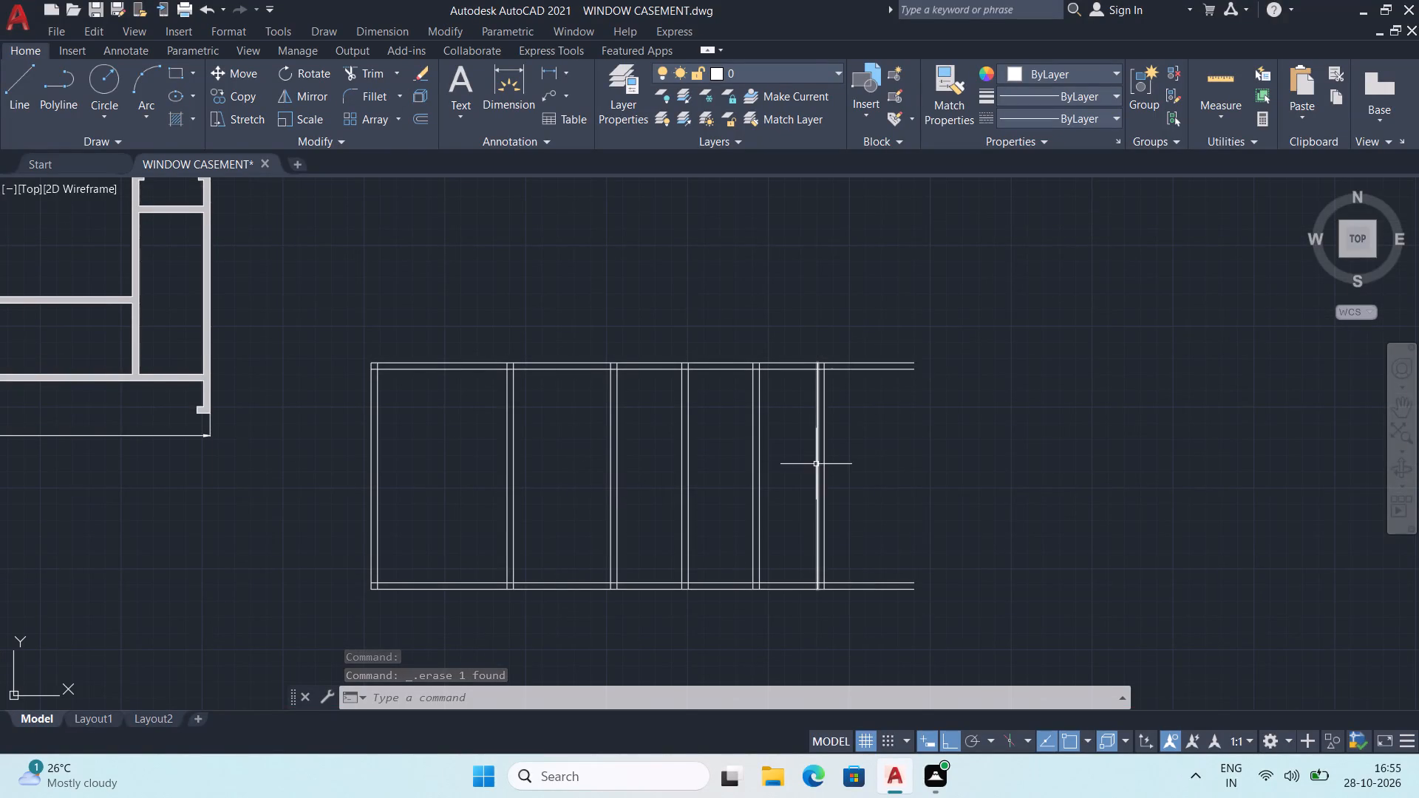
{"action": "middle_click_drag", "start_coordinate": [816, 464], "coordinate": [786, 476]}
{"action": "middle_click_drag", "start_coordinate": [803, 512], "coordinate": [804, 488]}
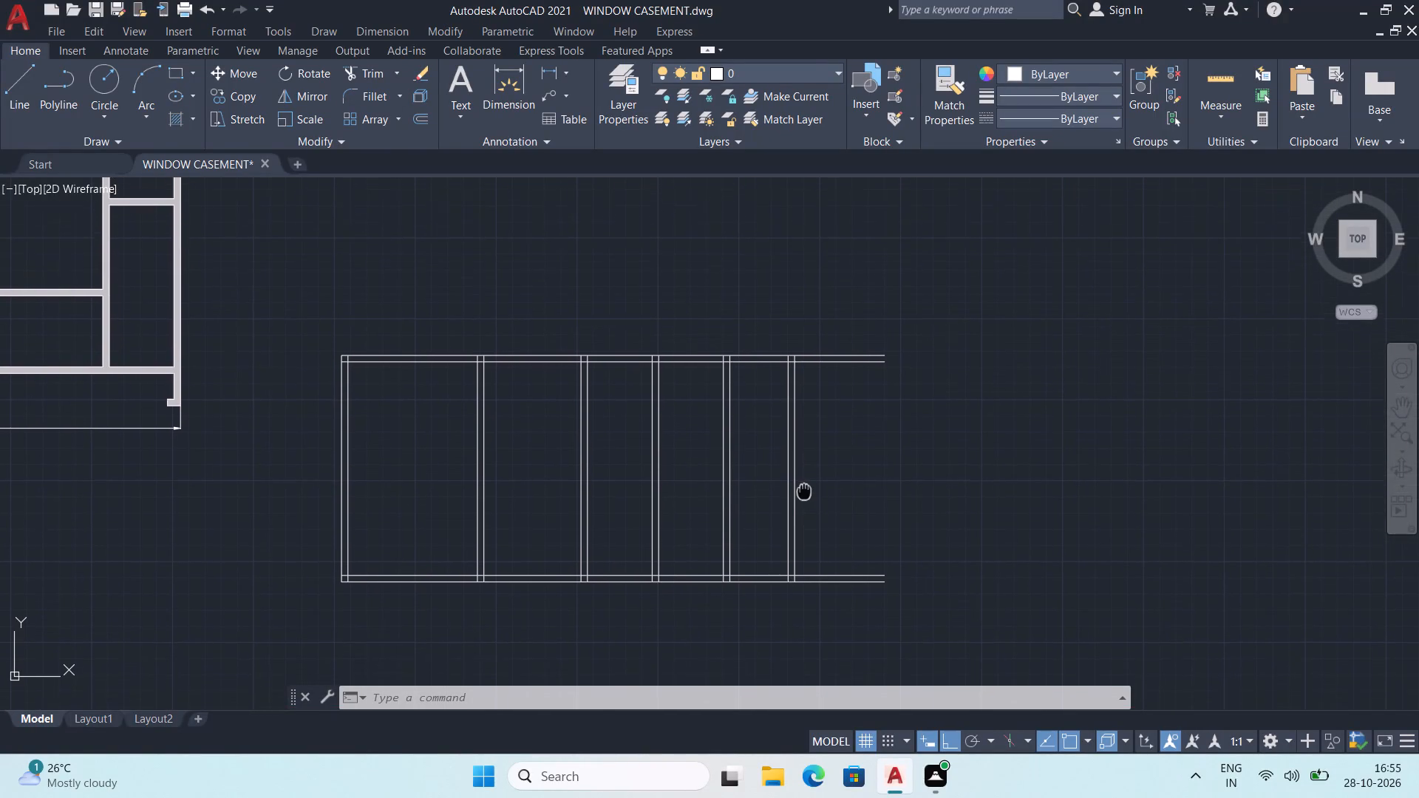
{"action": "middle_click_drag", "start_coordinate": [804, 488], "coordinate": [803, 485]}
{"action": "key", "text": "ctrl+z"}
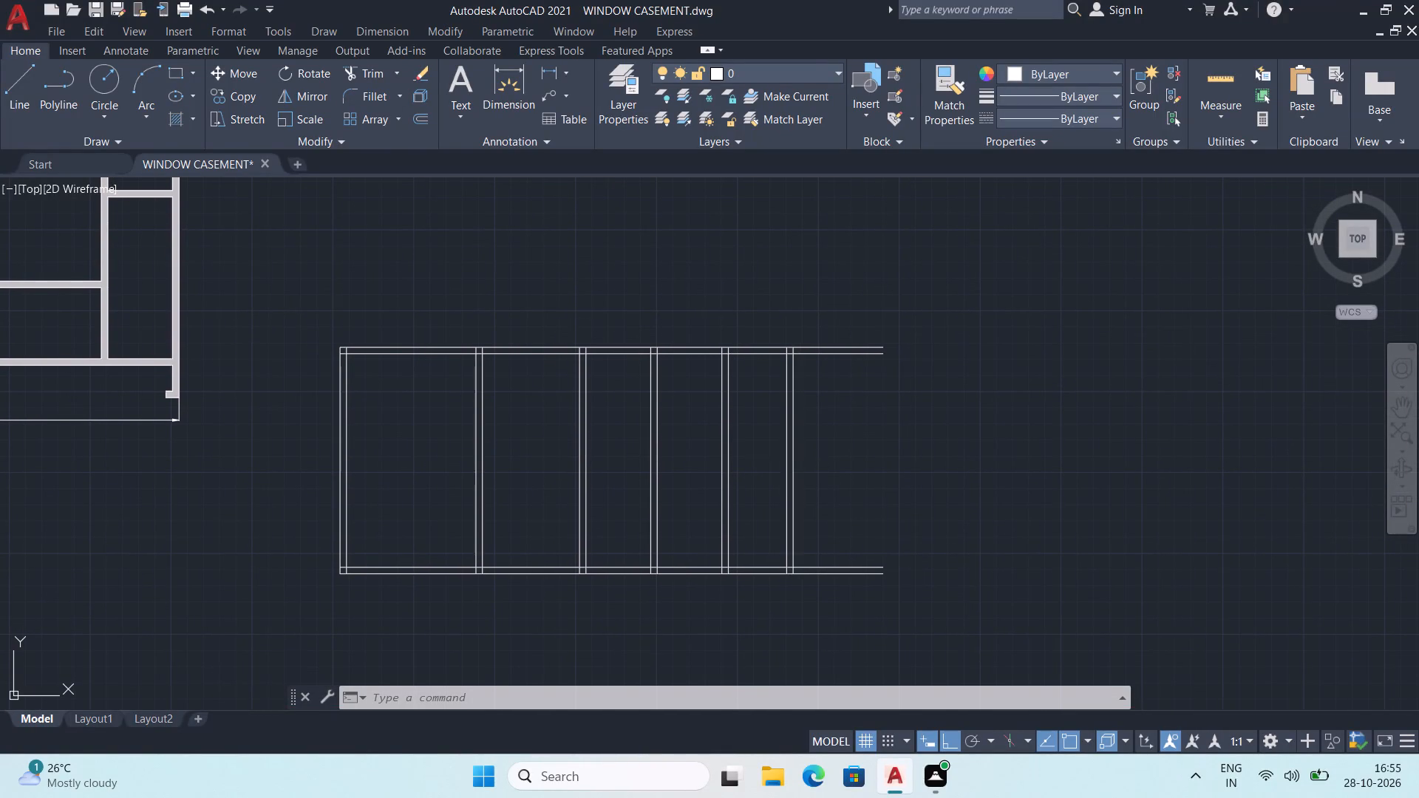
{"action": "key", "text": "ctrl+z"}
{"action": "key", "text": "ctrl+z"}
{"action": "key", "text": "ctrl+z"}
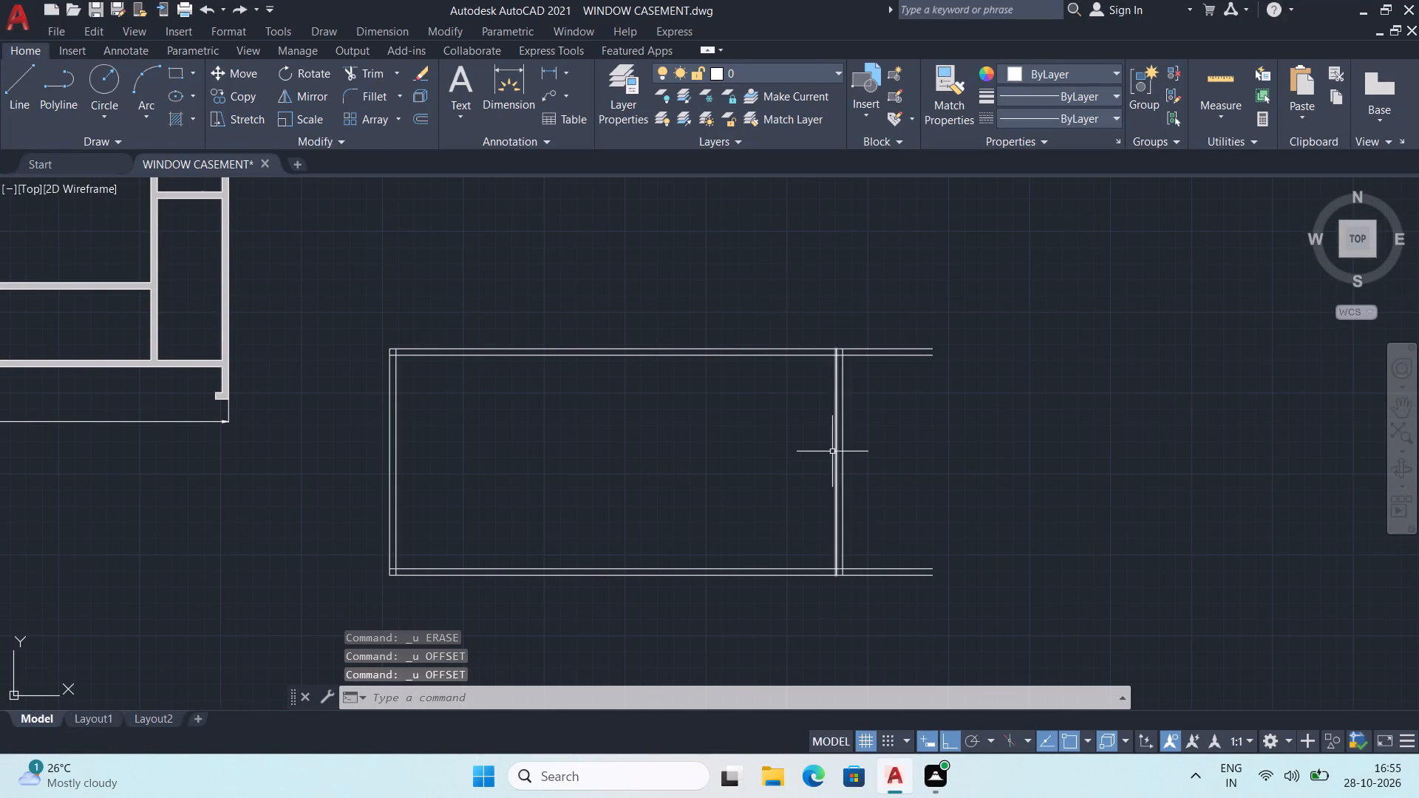
Check the distance from the right wall's outer line to the bottom line's free end with a linear dimension, without placing it.
{"action": "left_click_drag", "start_coordinate": [554, 72], "coordinate": [554, 55]}
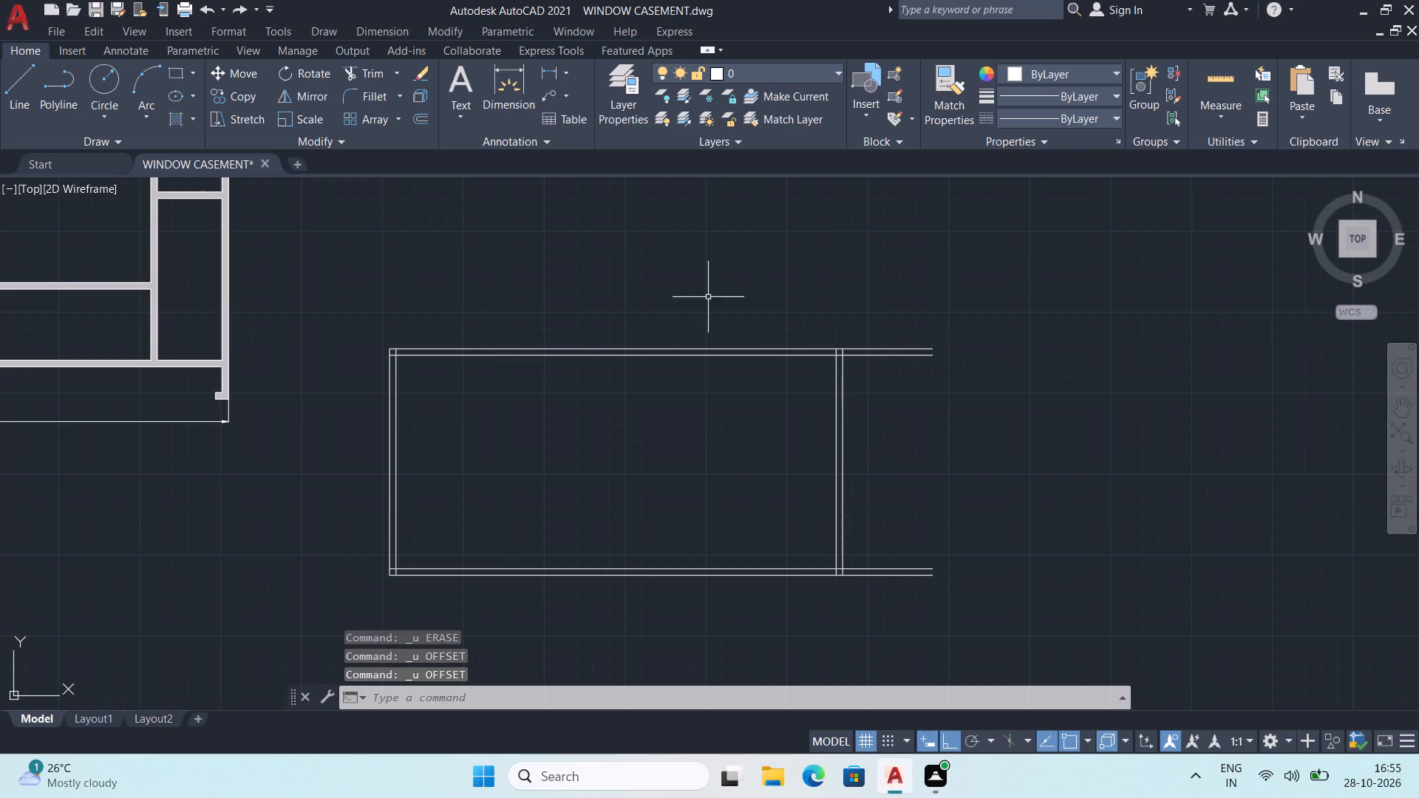
{"action": "left_click", "coordinate": [545, 76]}
{"action": "scroll", "coordinate": [858, 577], "scroll_direction": "up", "scroll_amount": 2}
{"action": "middle_click_drag", "start_coordinate": [843, 593], "coordinate": [795, 582]}
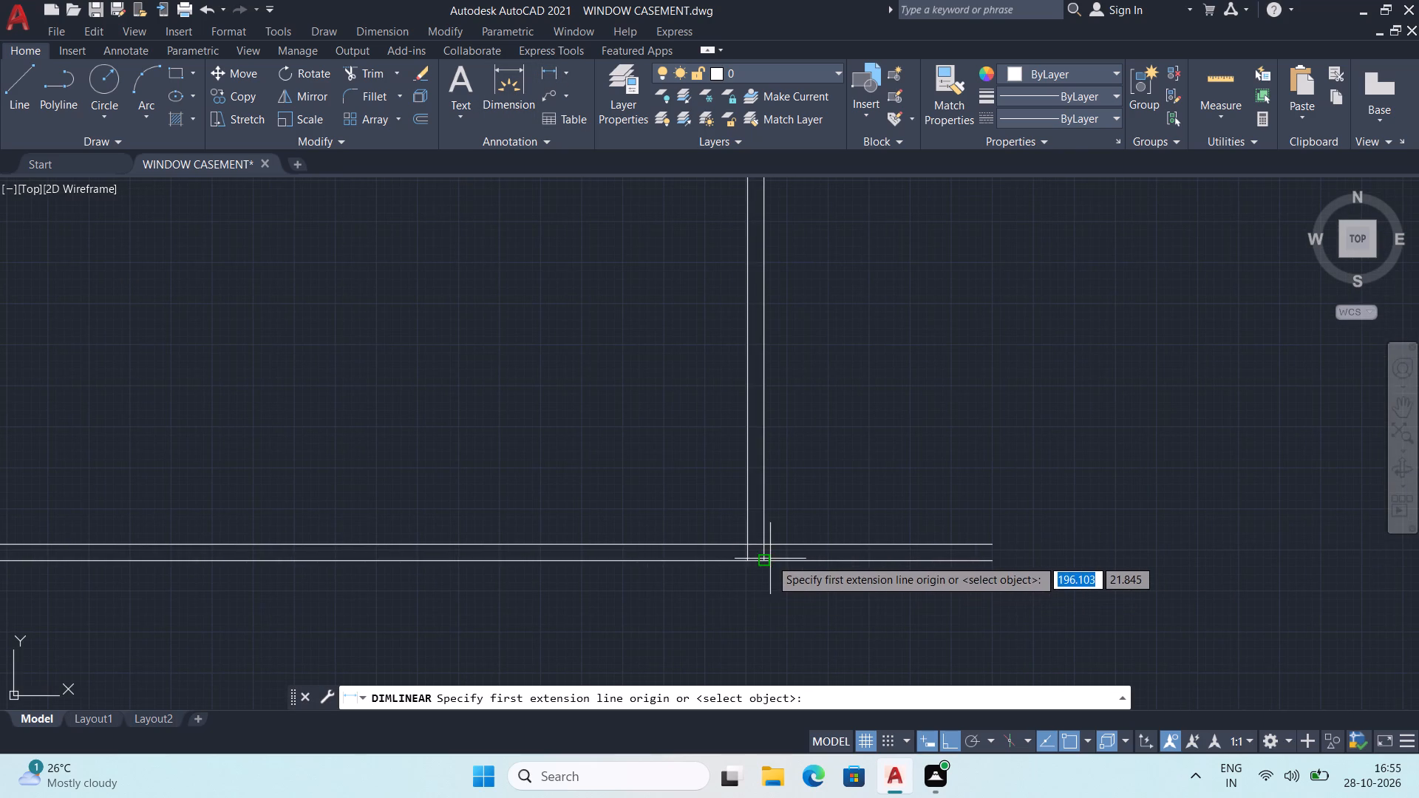
{"action": "left_click", "coordinate": [763, 561]}
{"action": "left_click", "coordinate": [989, 562]}
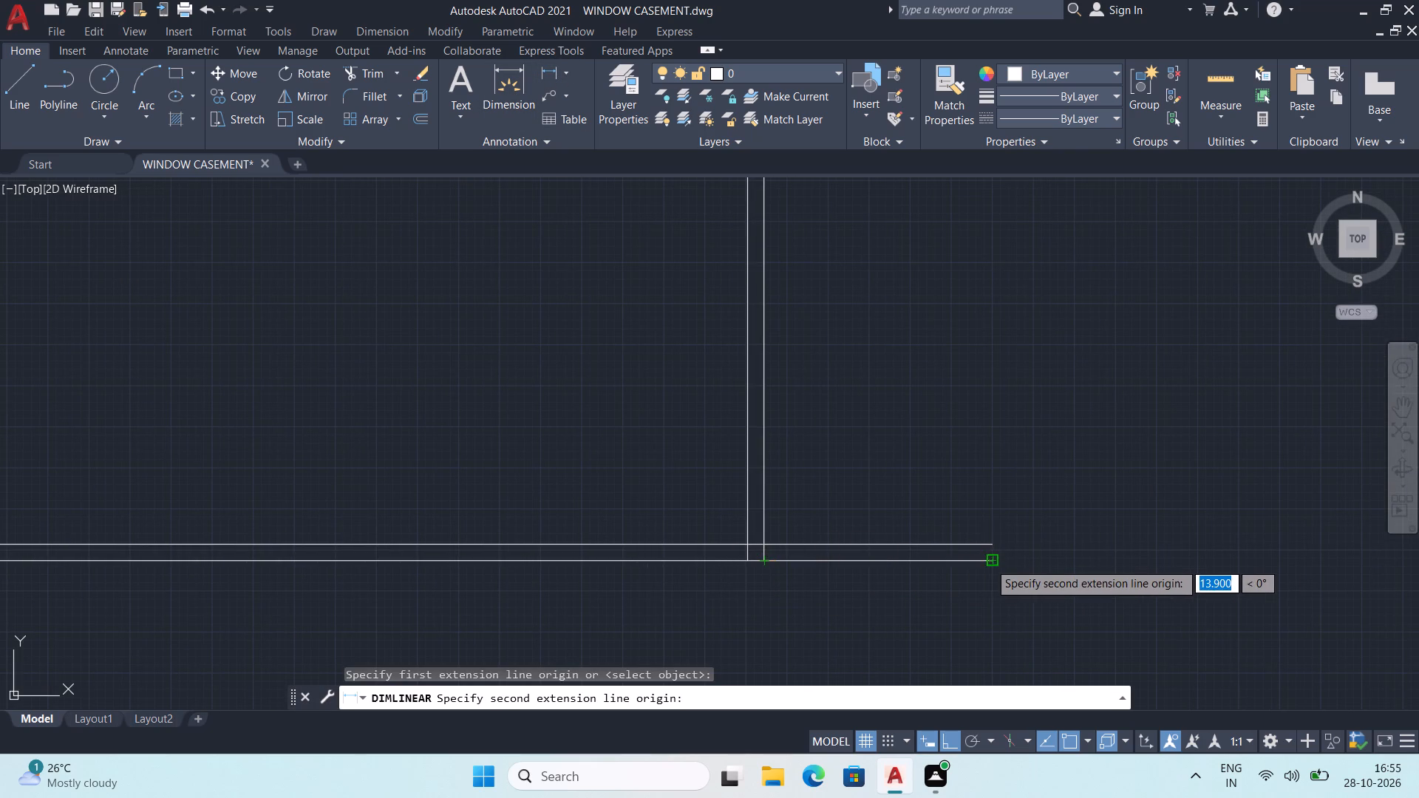
{"action": "key", "text": "Escape"}
Offset the right wall's outer line leftward by 3, and offset the new line rightward by 1.
{"action": "scroll", "coordinate": [987, 445], "scroll_direction": "down", "scroll_amount": 1}
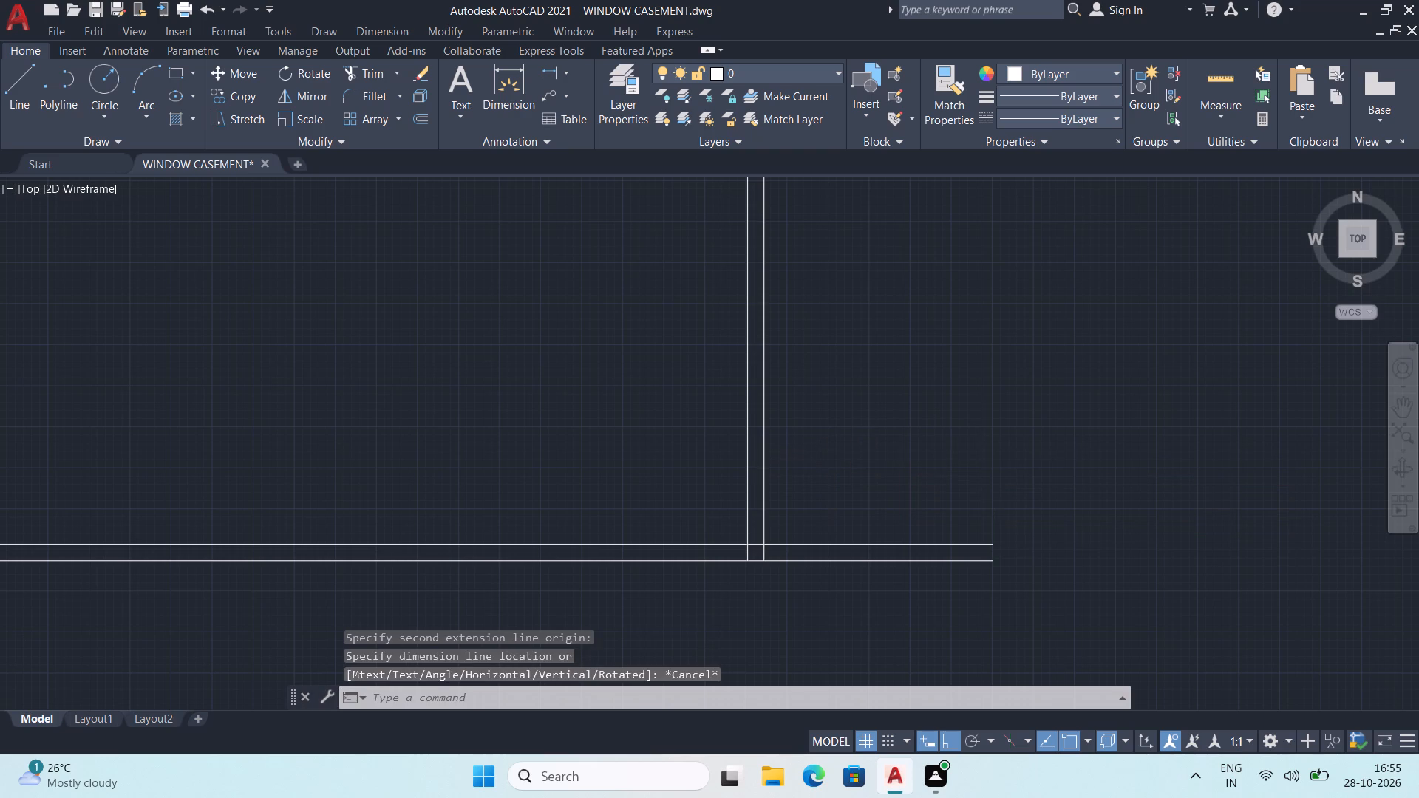
{"action": "middle_click_drag", "start_coordinate": [987, 445], "coordinate": [1002, 542]}
{"action": "middle_click_drag", "start_coordinate": [888, 531], "coordinate": [878, 499]}
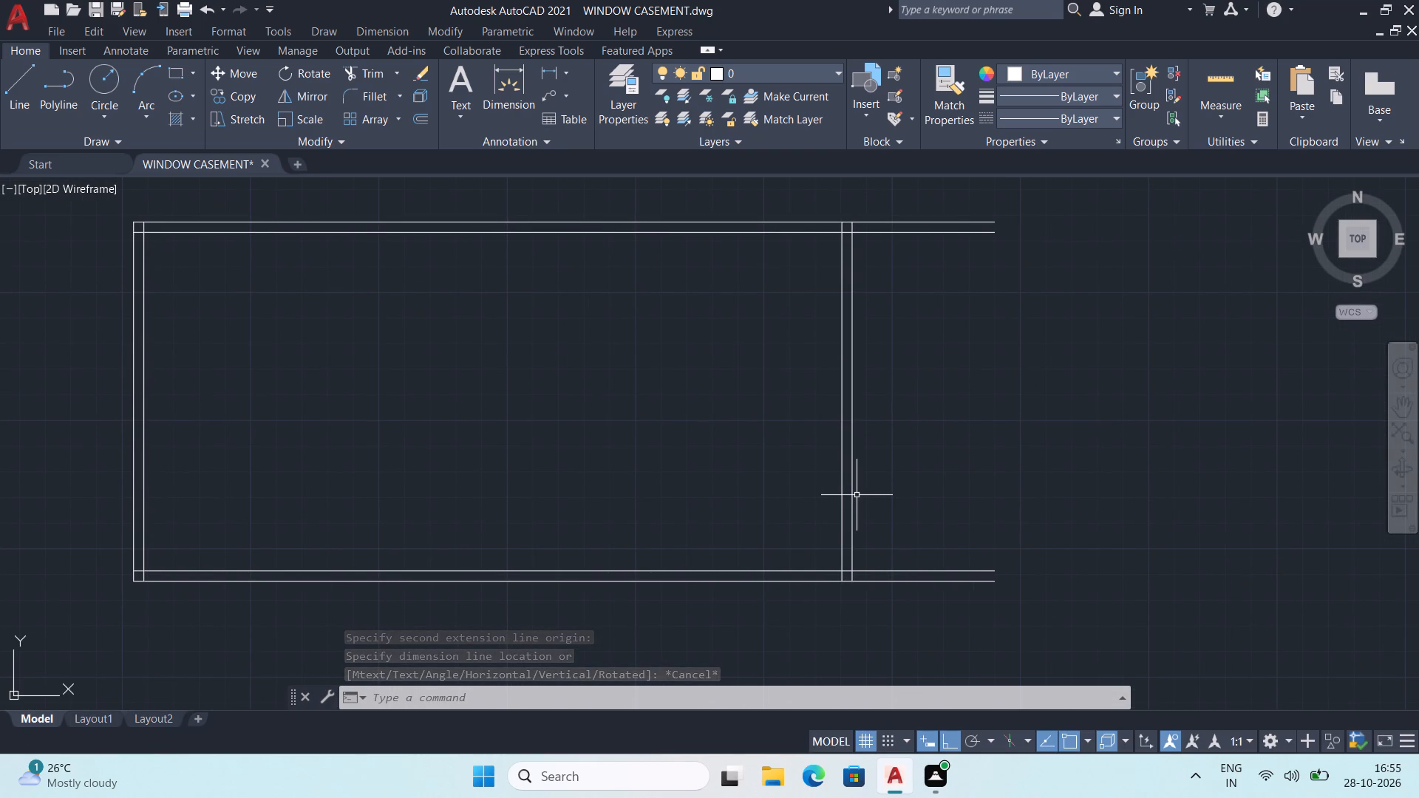
{"action": "type", "text": "off"}
{"action": "key", "text": "Return"}
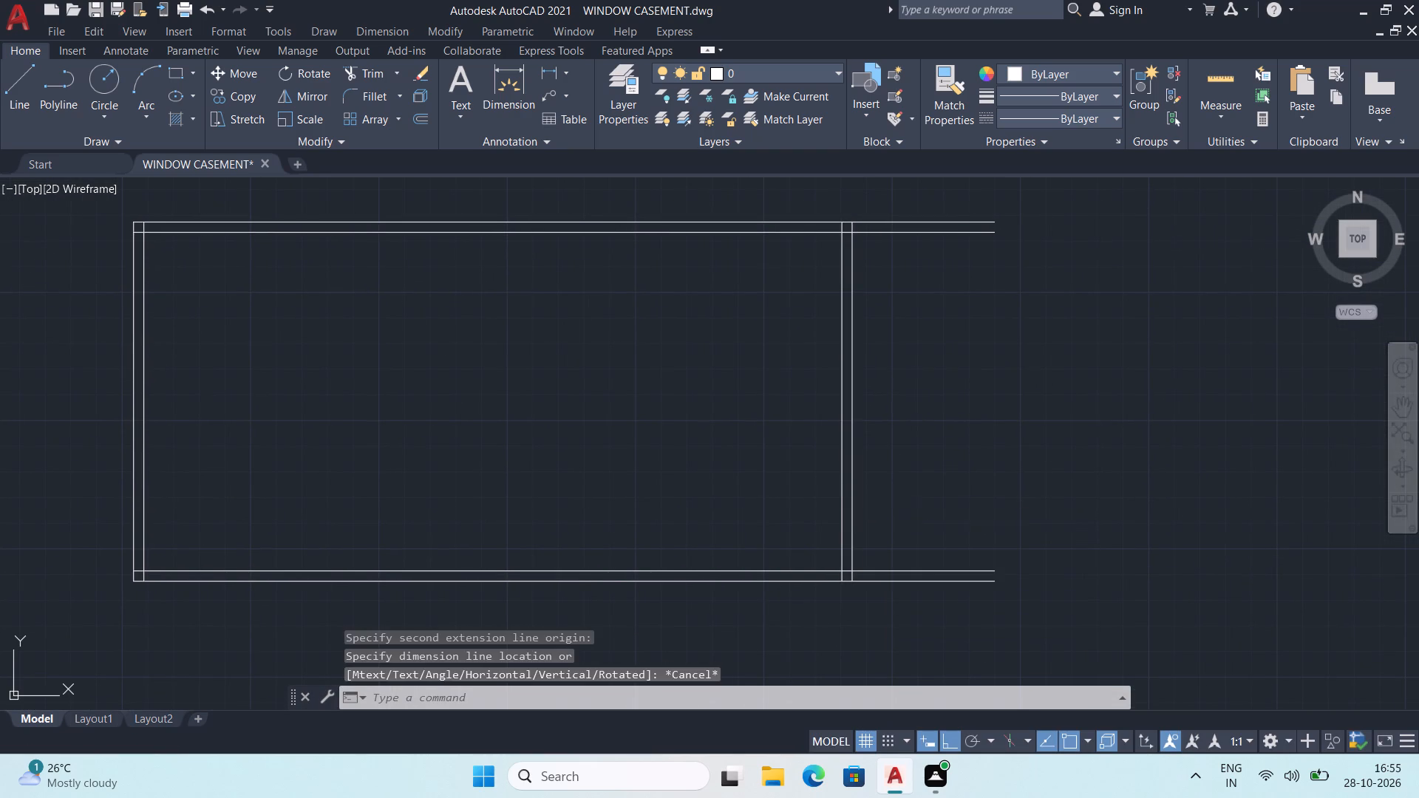
{"action": "key", "text": "5"}
{"action": "key", "text": "Return"}
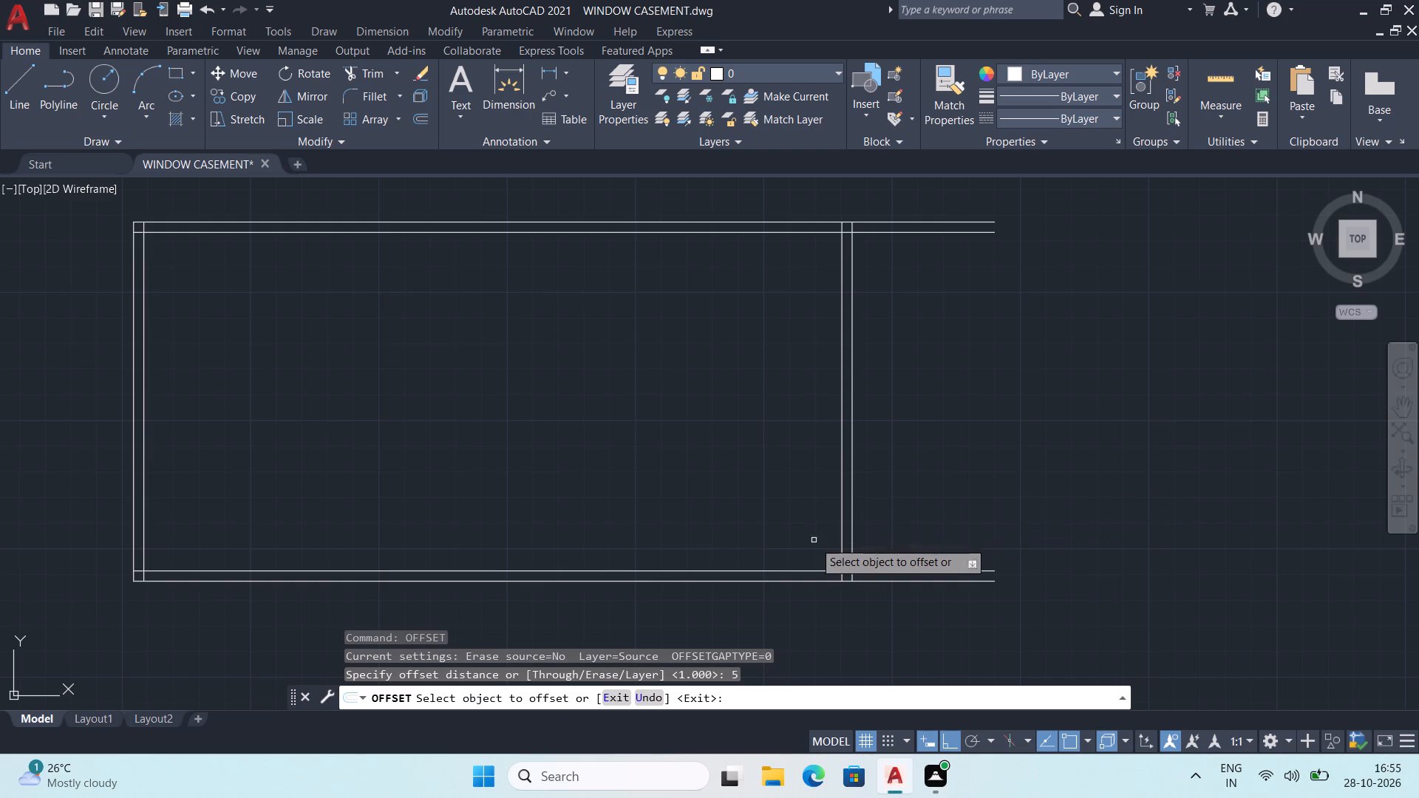
{"action": "left_click", "coordinate": [854, 525]}
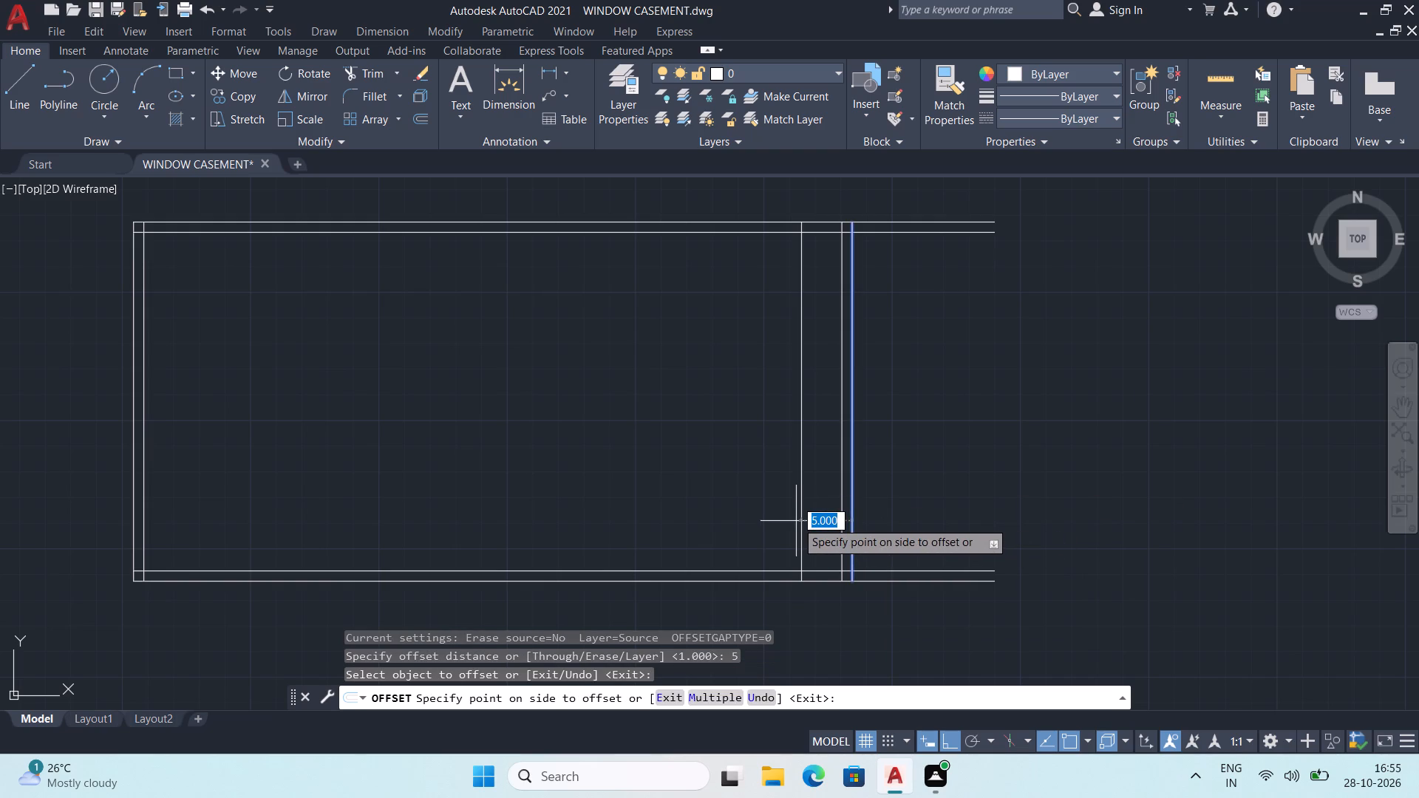
{"action": "key", "text": "3"}
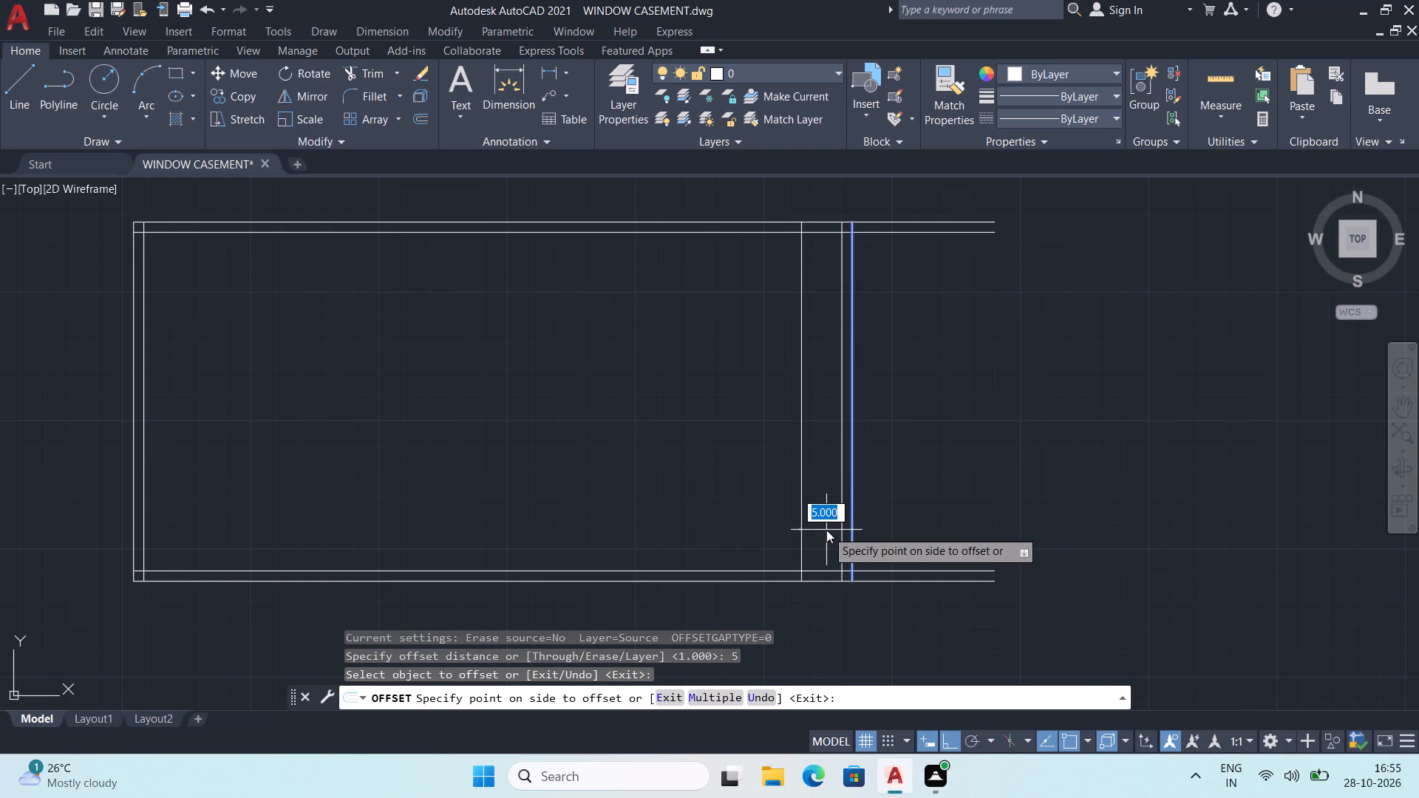
{"action": "key", "text": "Return"}
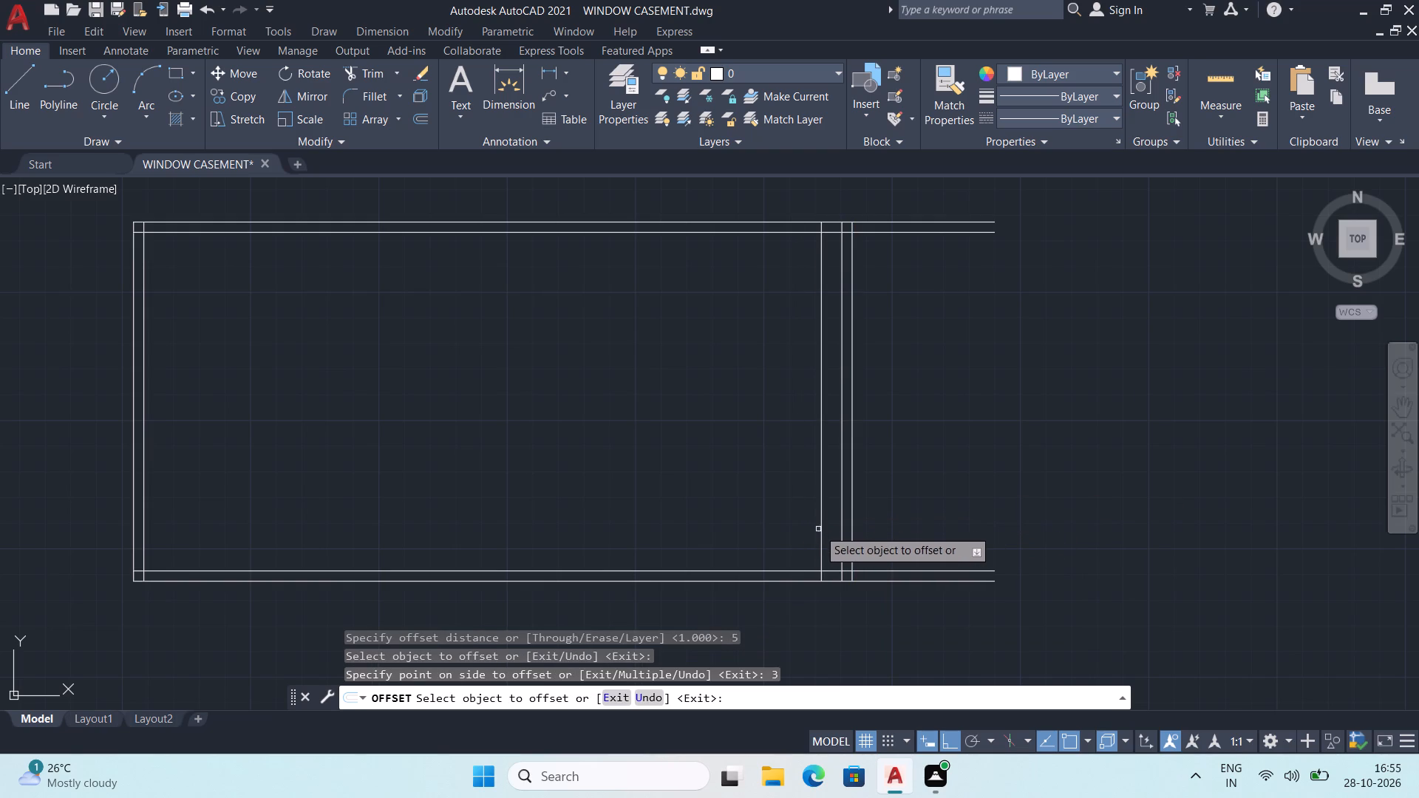
{"action": "left_click", "coordinate": [821, 533]}
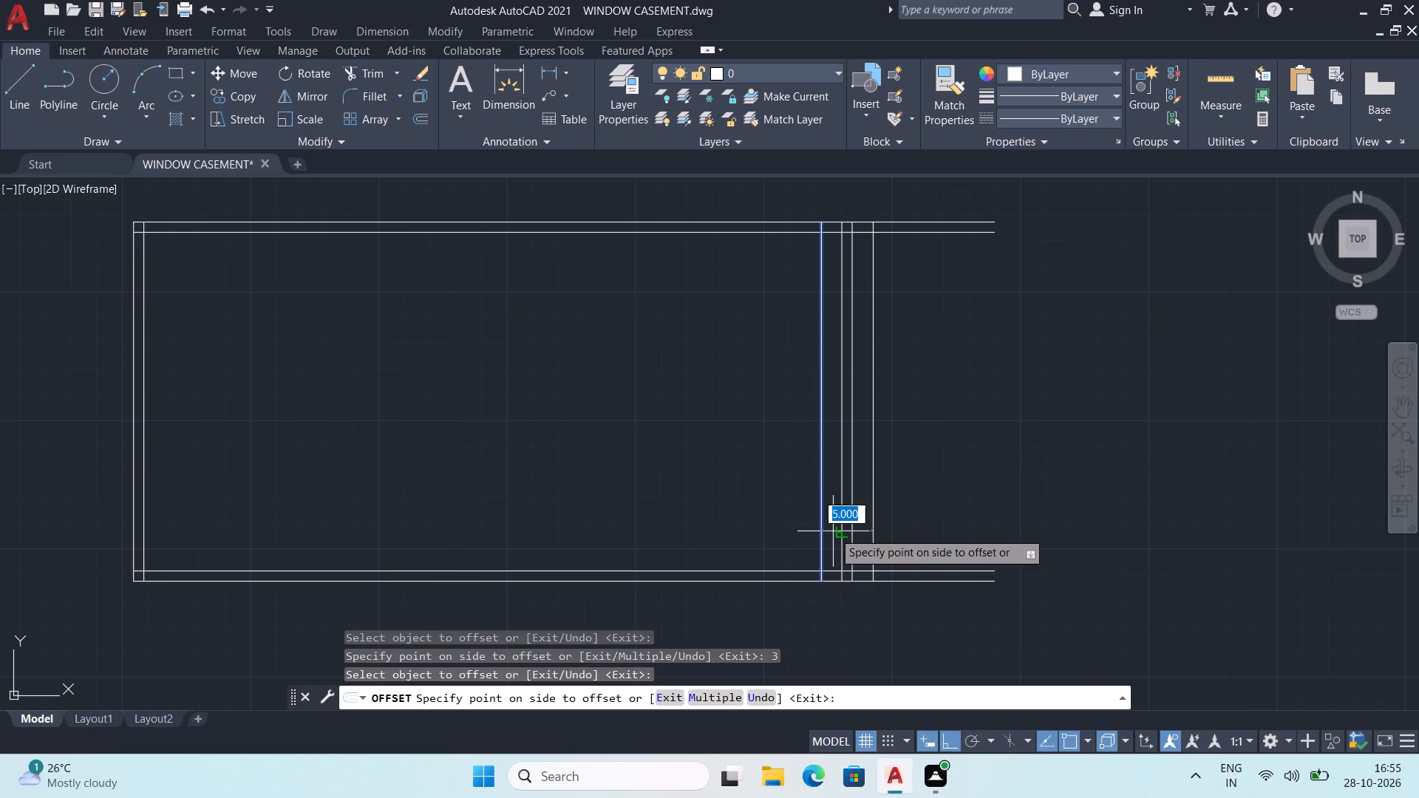
{"action": "key", "text": "1"}
{"action": "key", "text": "Return"}
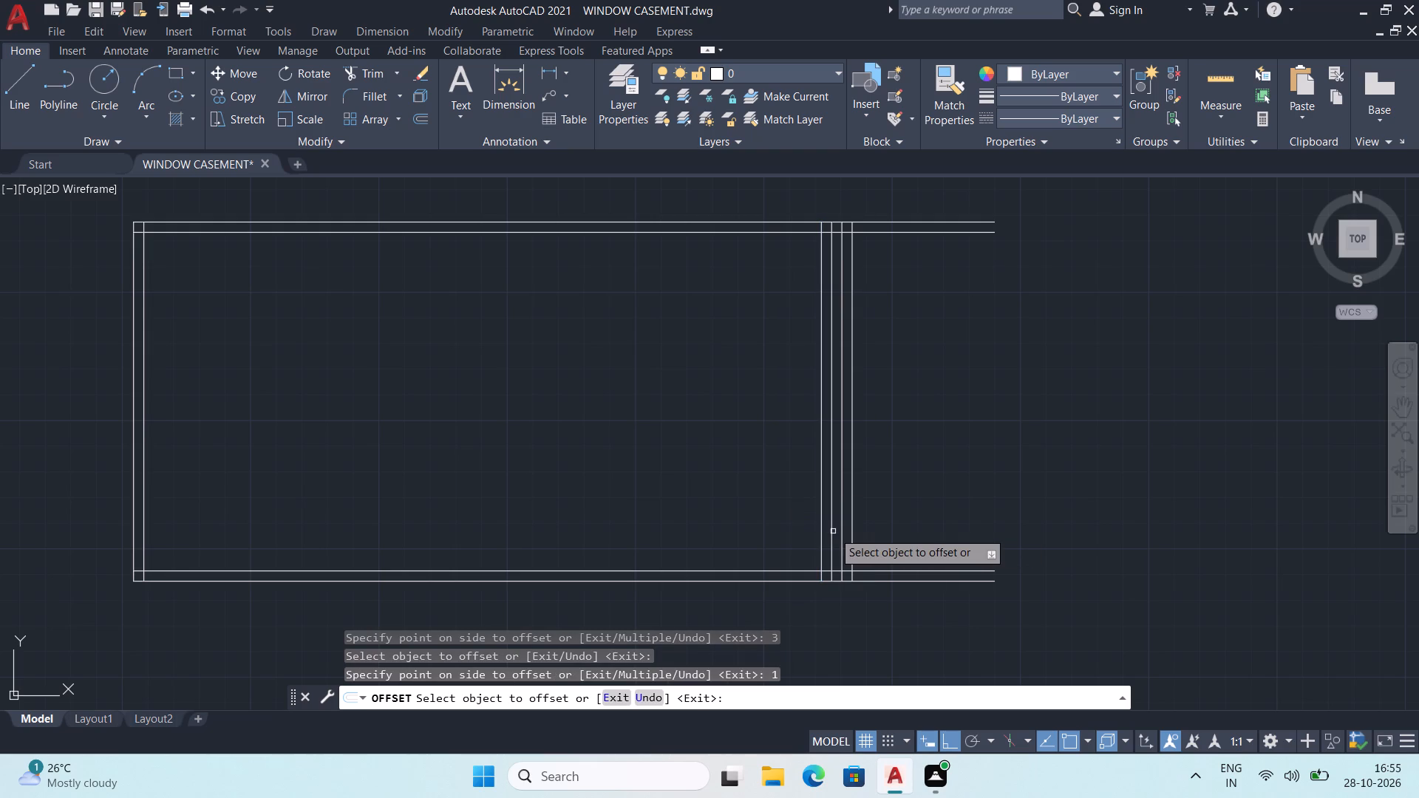
{"action": "key", "text": "space"}
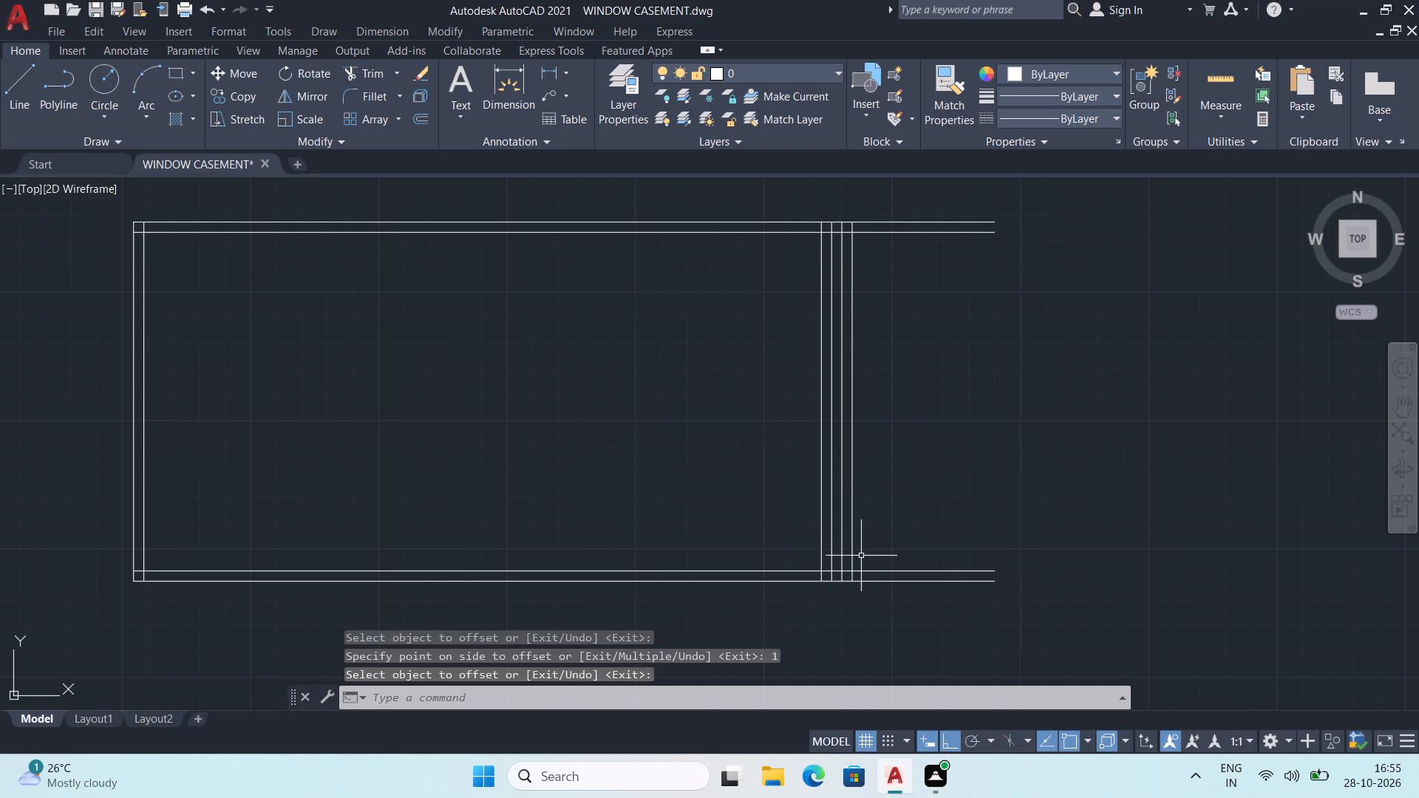
Erase the original right wall's inner vertical line and start selecting its outer line.
{"action": "left_click", "coordinate": [843, 491]}
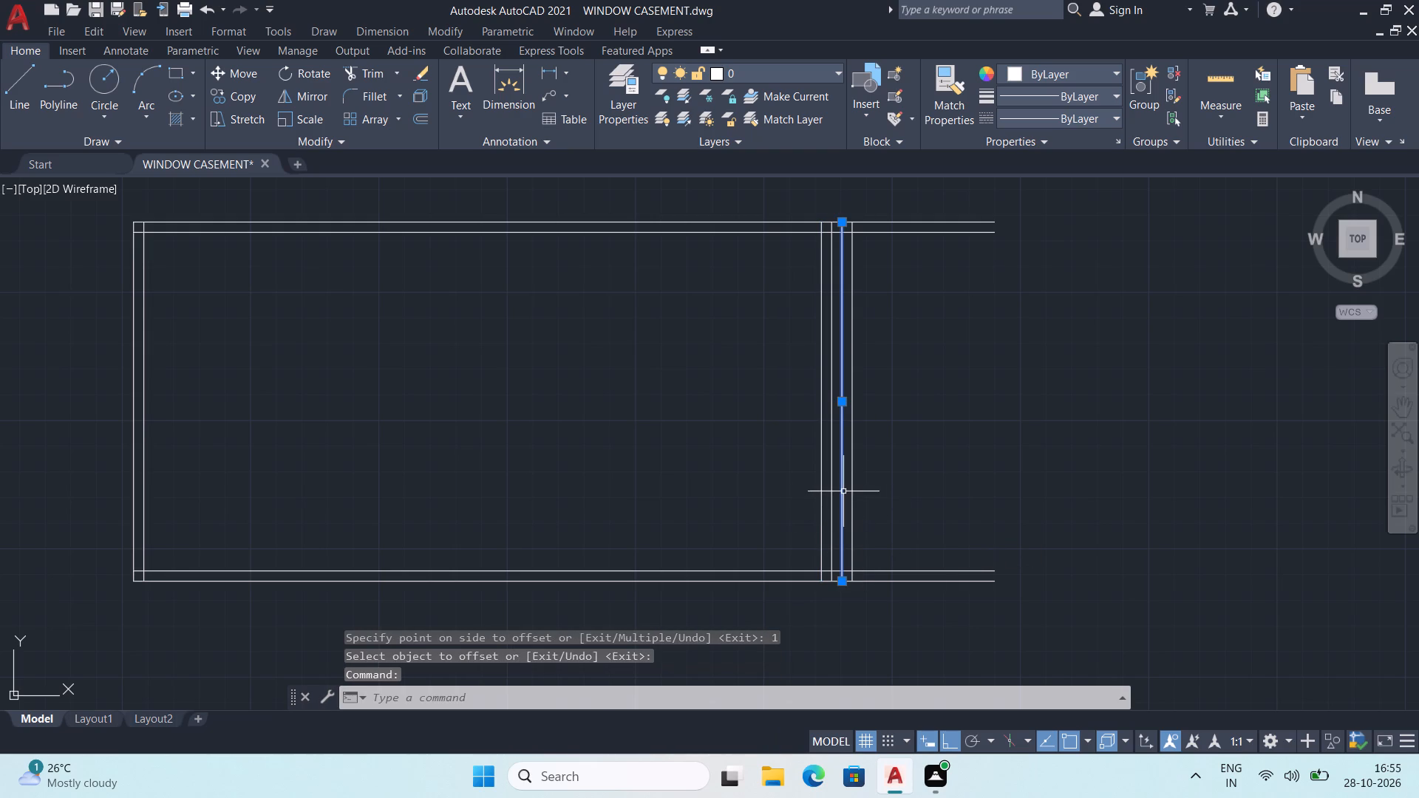
{"action": "key", "text": "Delete"}
{"action": "left_click", "coordinate": [855, 494]}
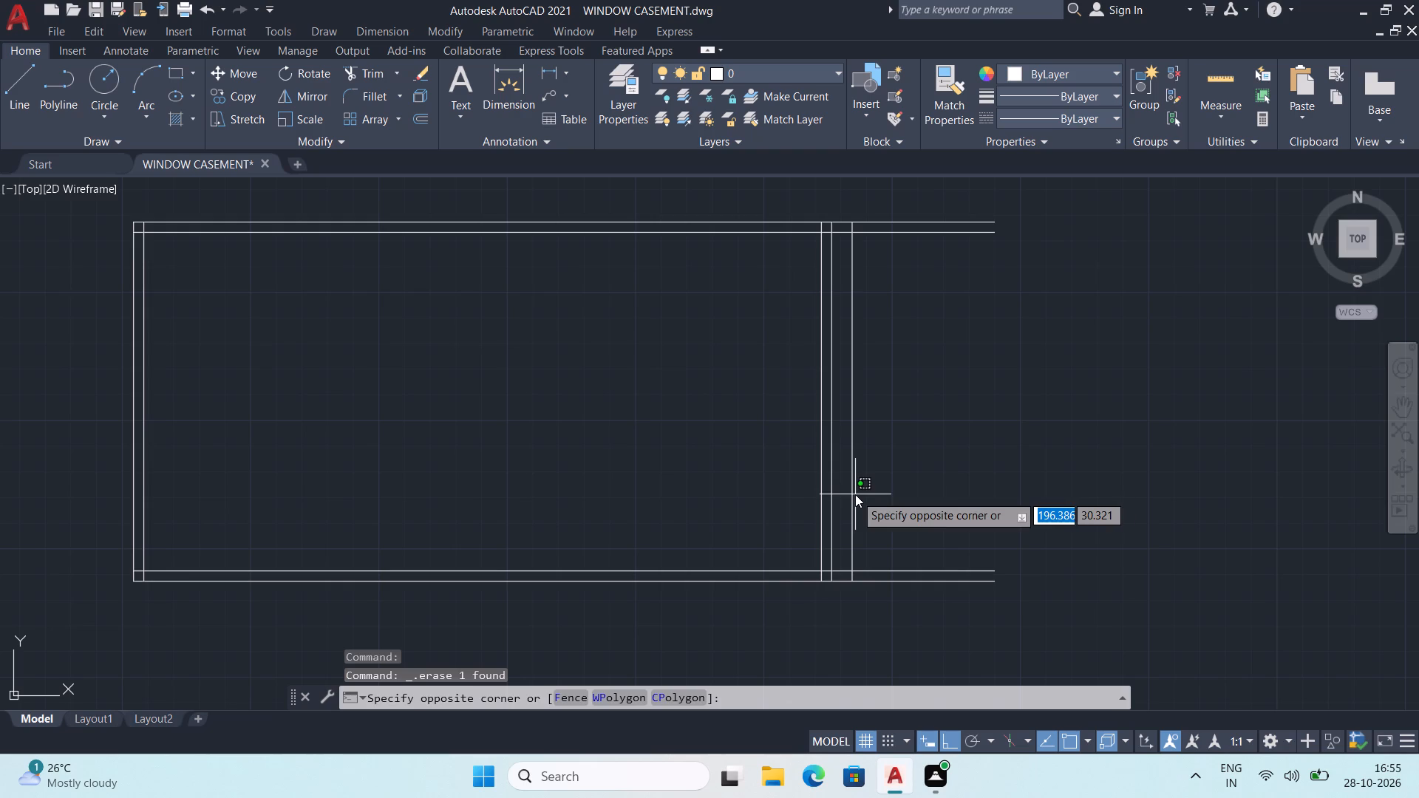
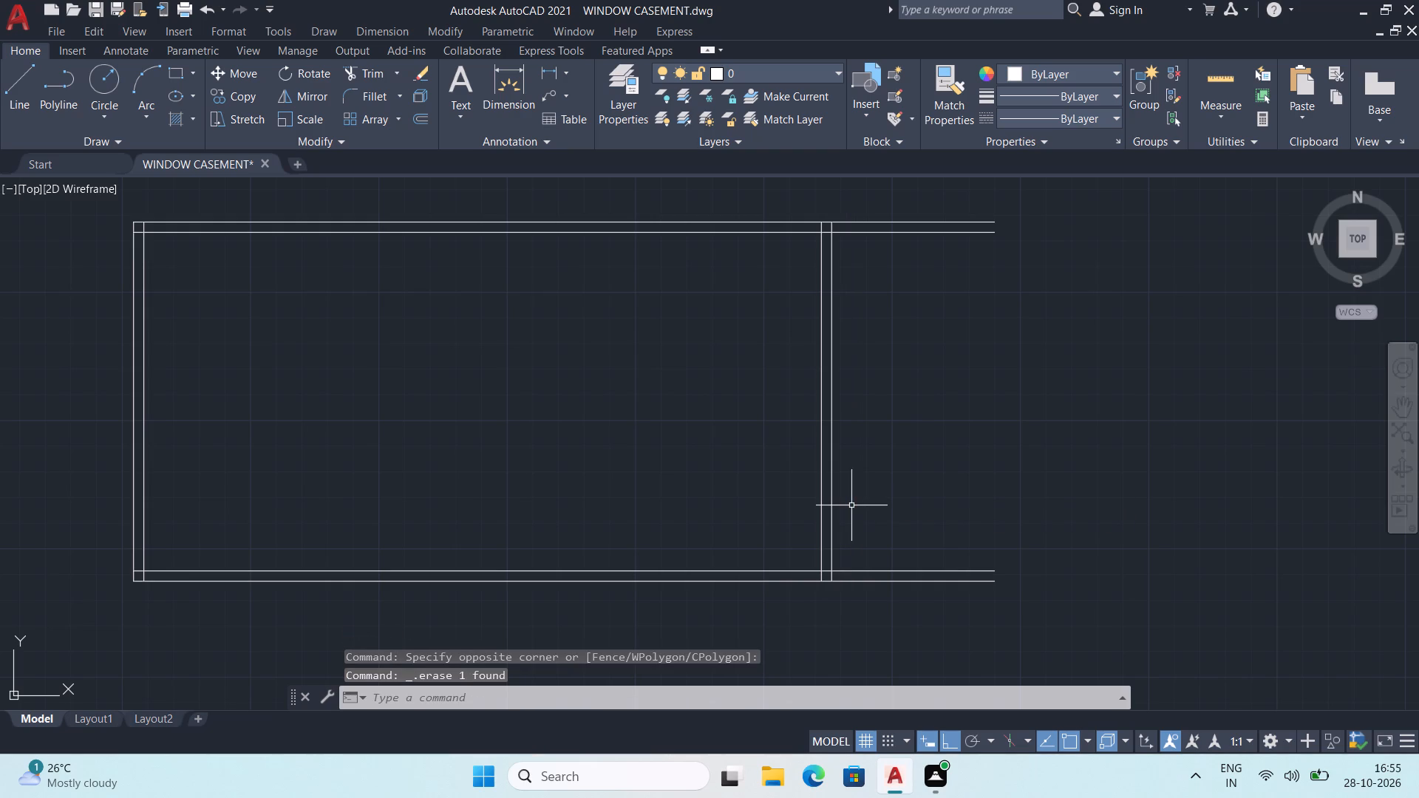
Offset the left wall's inner line rightward by 15, and offset the new line rightward by 1 for the first partition.
{"action": "scroll", "coordinate": [851, 505], "scroll_direction": "down", "scroll_amount": 1}
{"action": "middle_click_drag", "start_coordinate": [870, 508], "coordinate": [858, 498]}
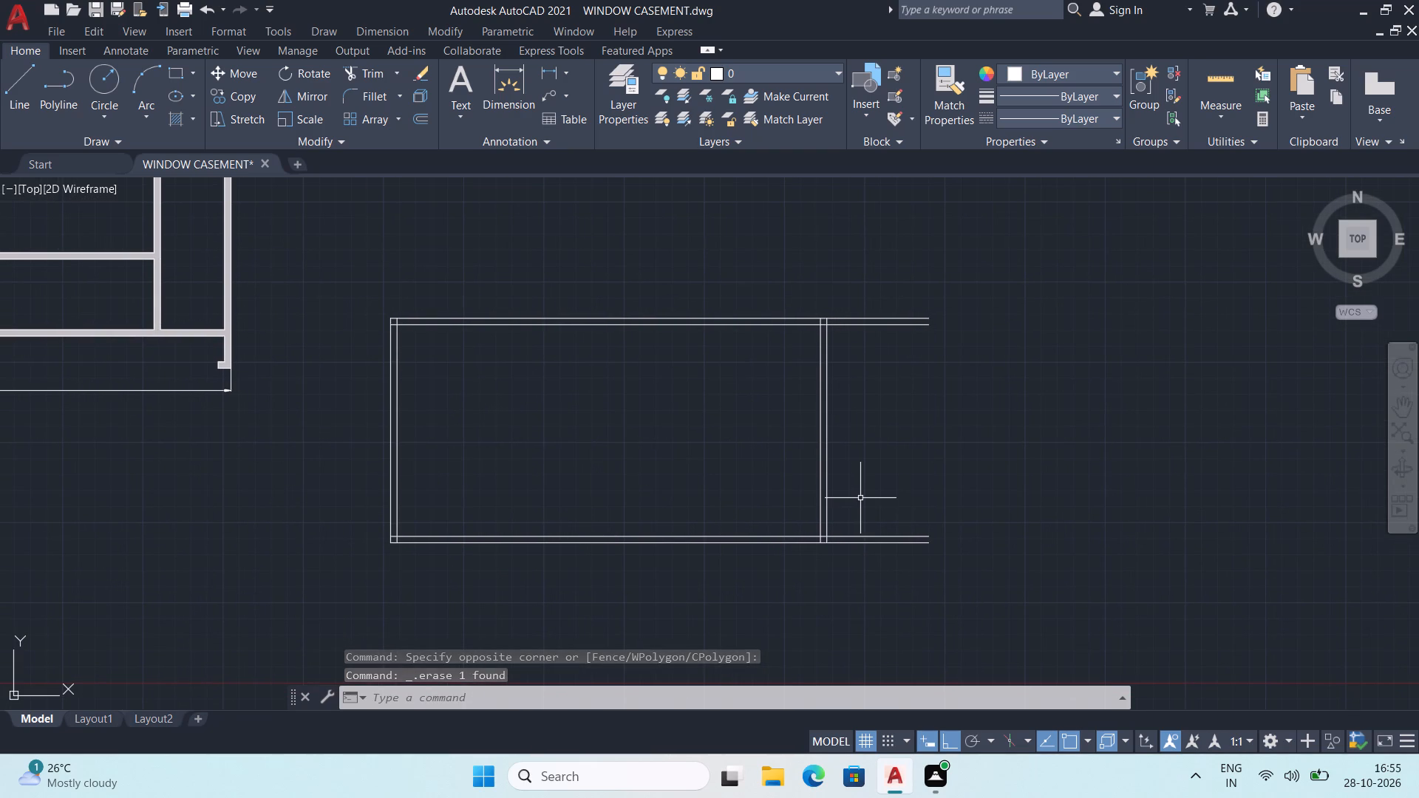
{"action": "type", "text": "off"}
{"action": "key", "text": "Return"}
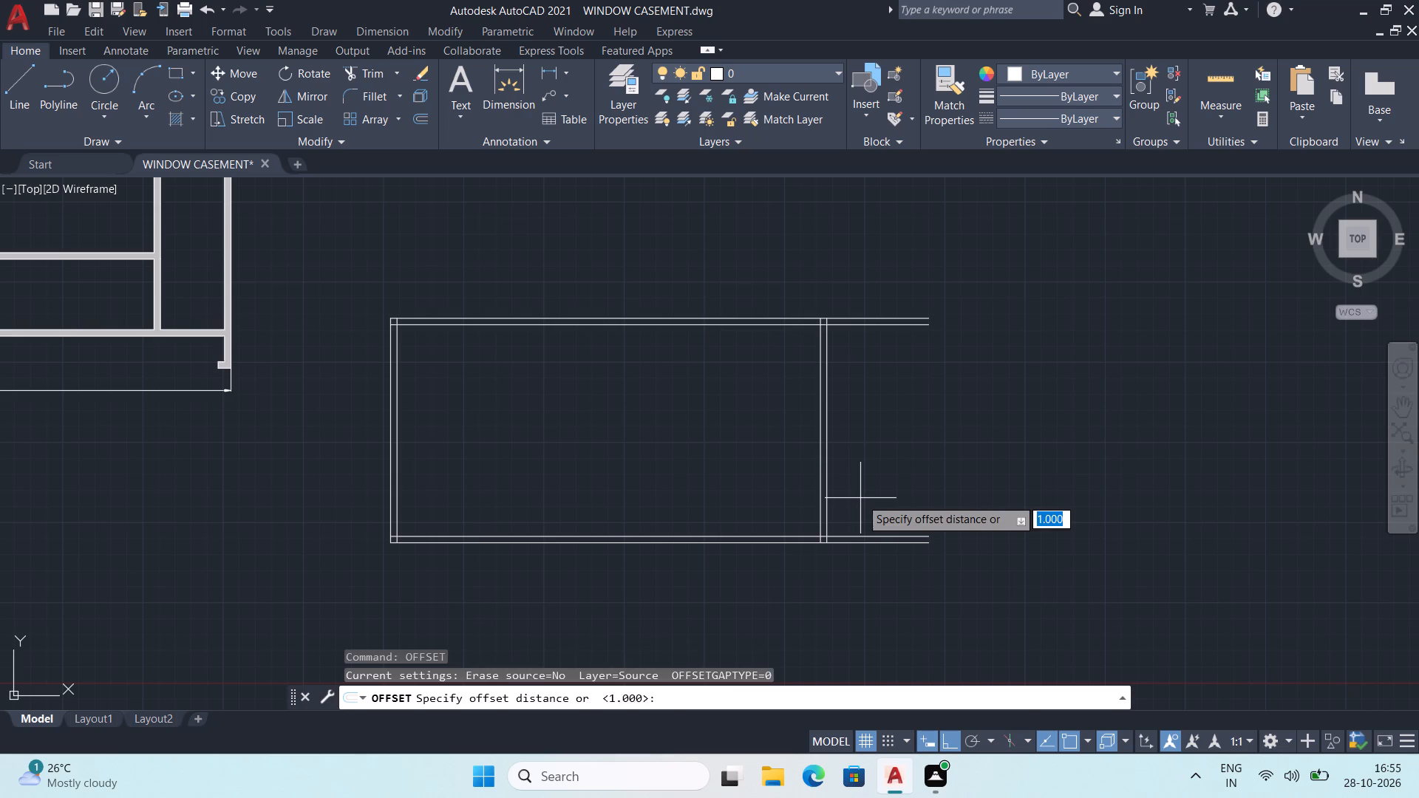
{"action": "type", "text": "15"}
{"action": "key", "text": "Return"}
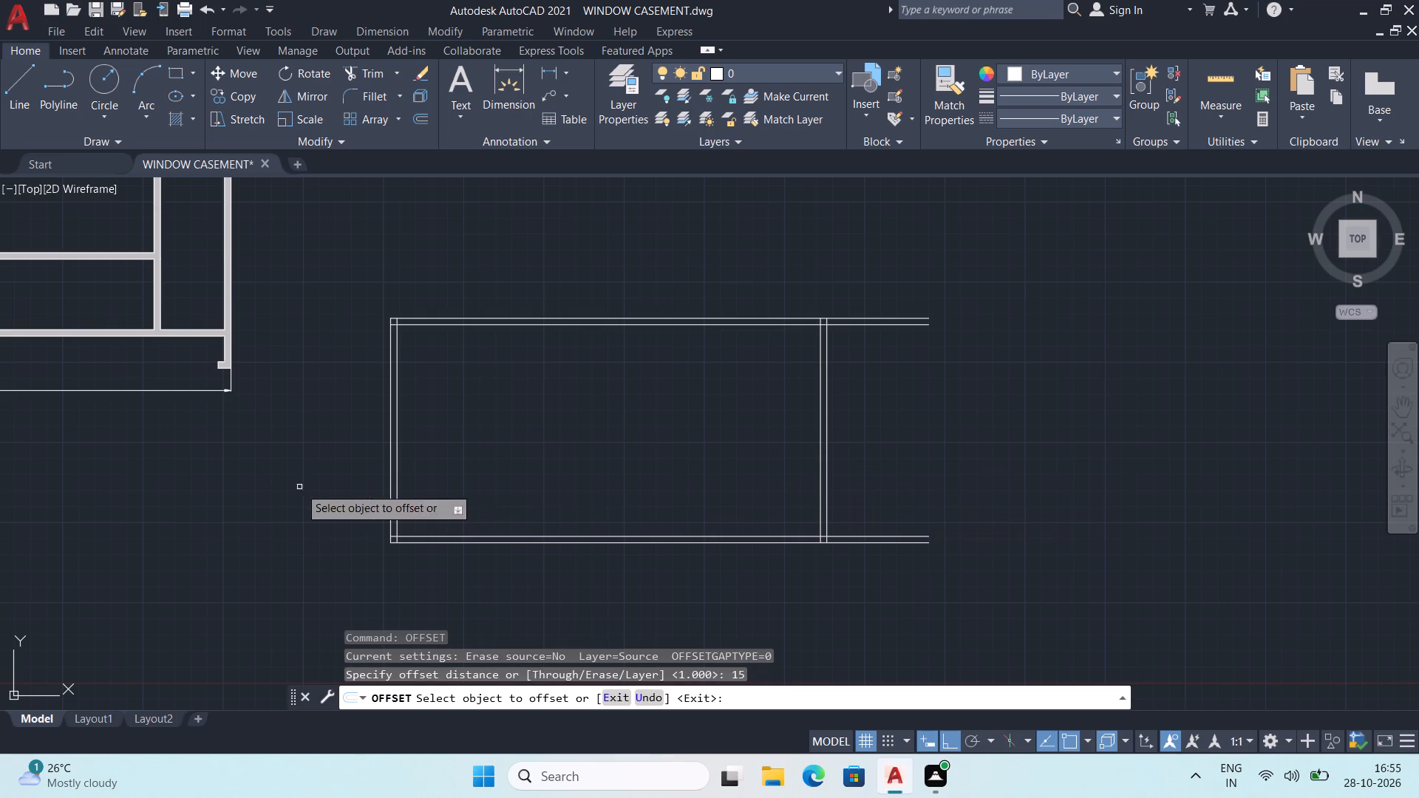
{"action": "left_click_drag", "start_coordinate": [398, 451], "coordinate": [413, 454]}
{"action": "left_click", "coordinate": [461, 461]}
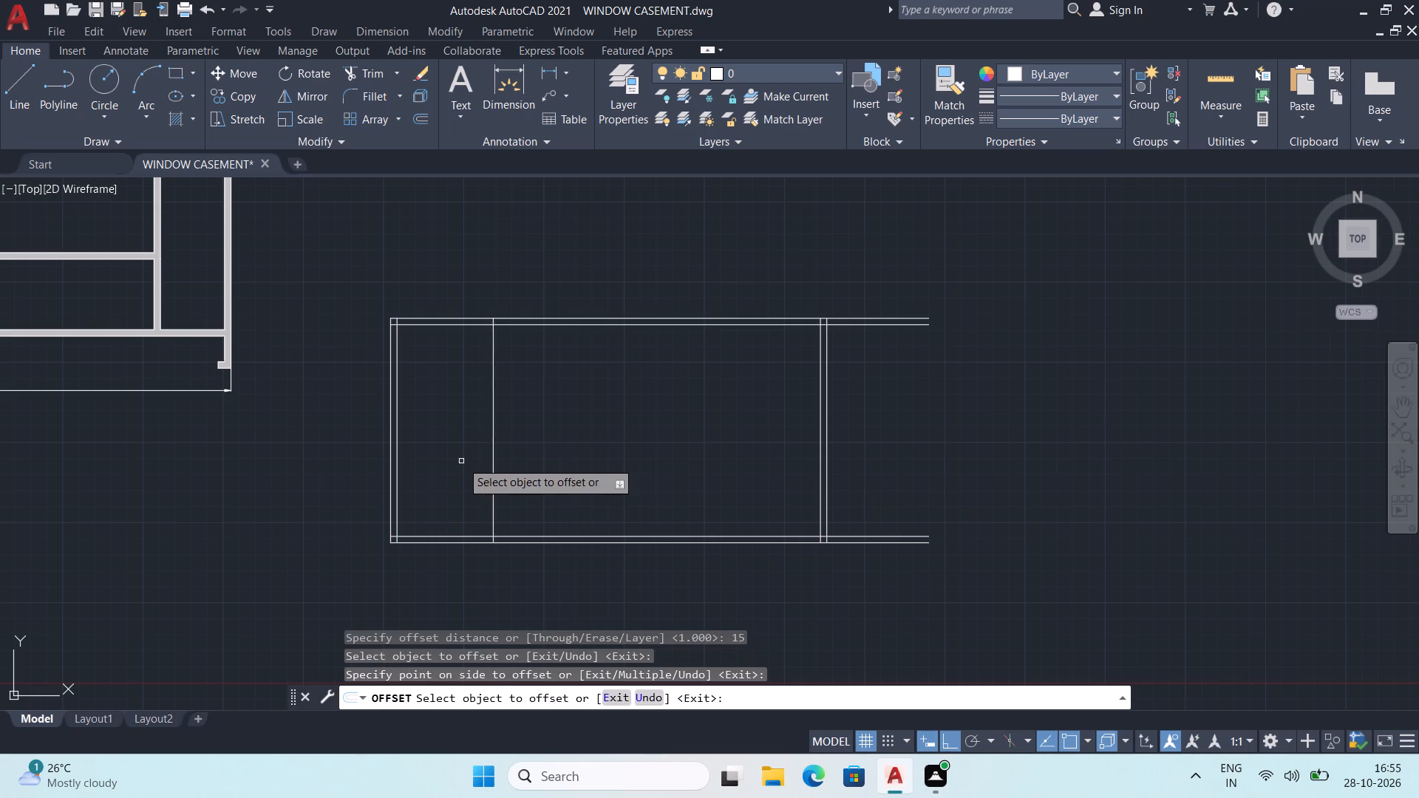
{"action": "left_click", "coordinate": [493, 466]}
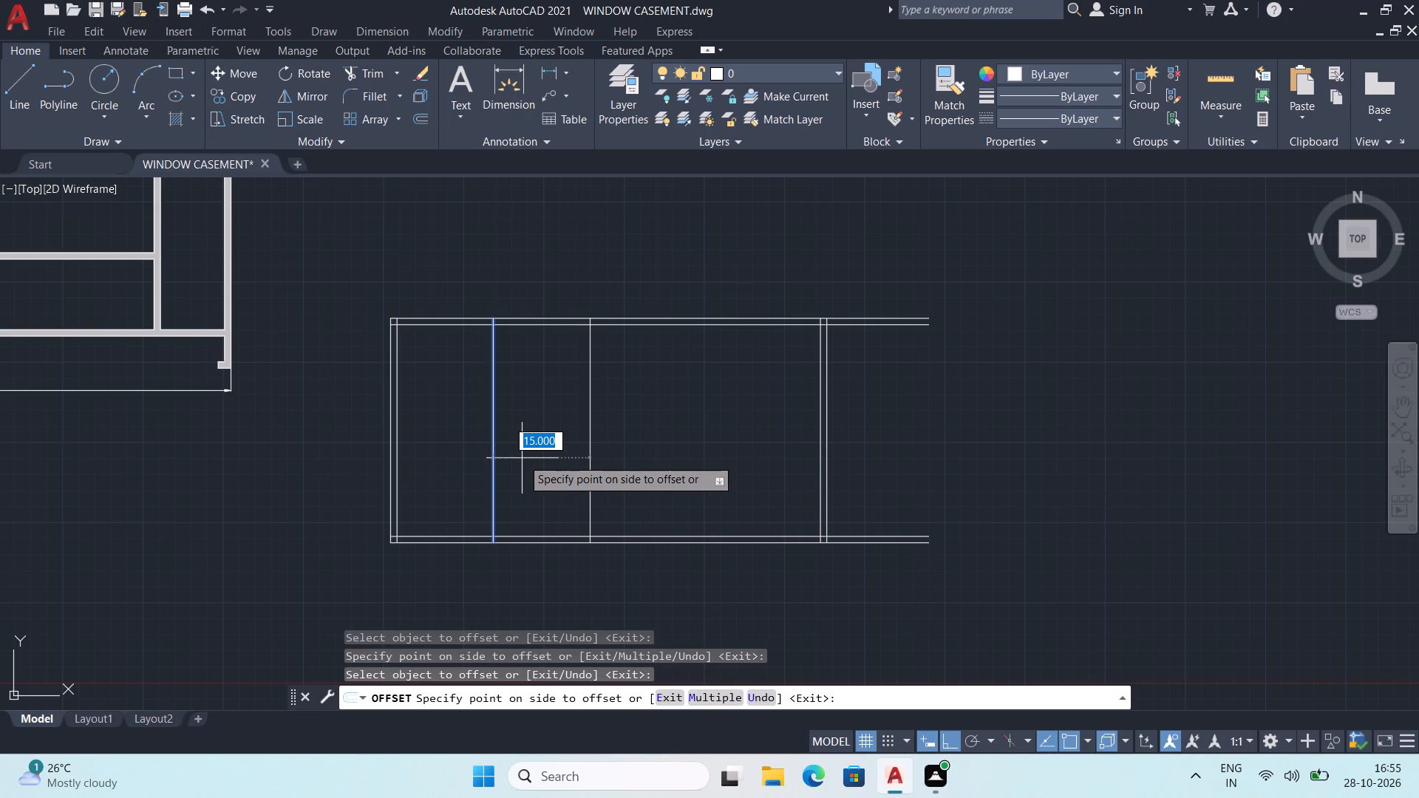
{"action": "key", "text": "1"}
{"action": "key", "text": "Return"}
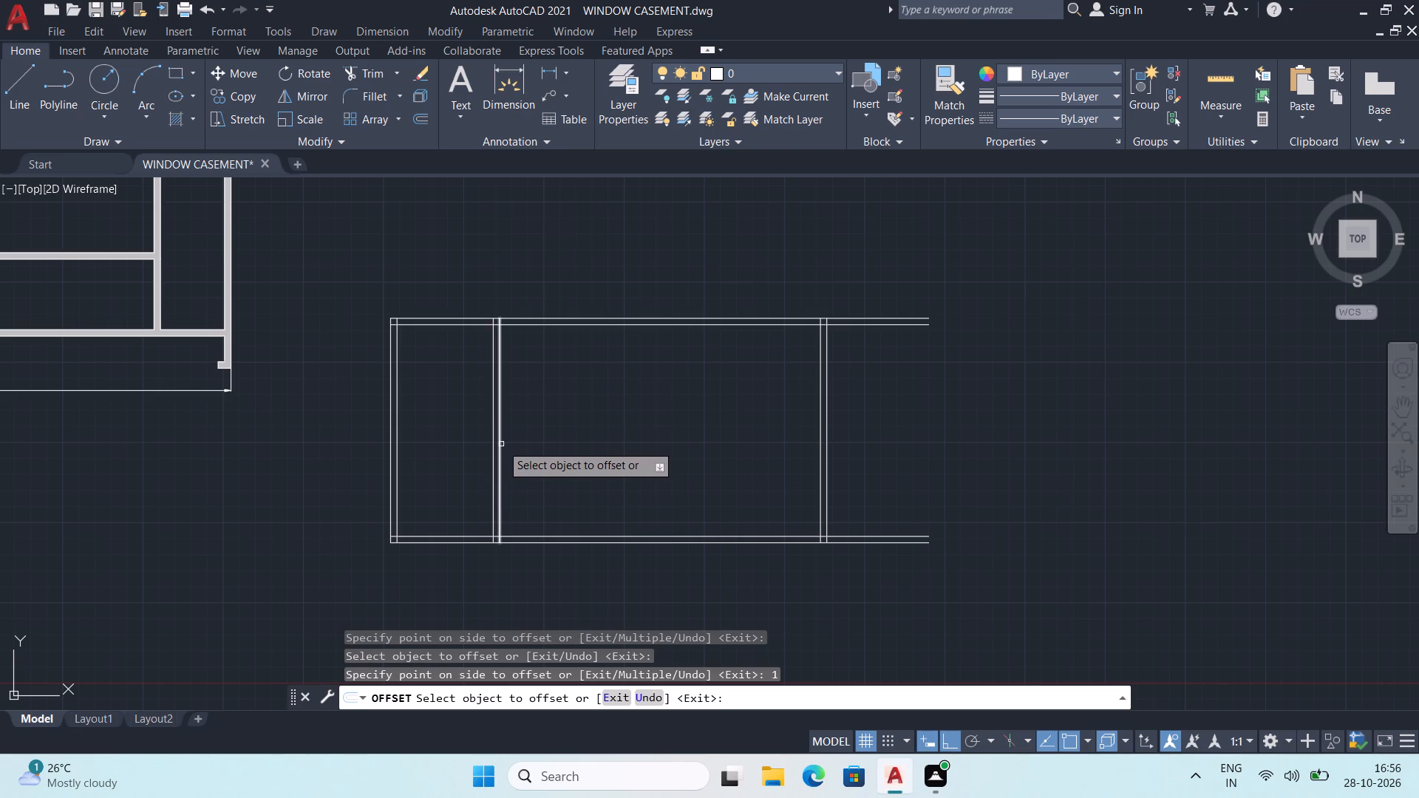
Add a second 1-thick partition by offsetting the first partition's right line rightward by 15 and the new line by 1.
{"action": "left_click", "coordinate": [501, 444]}
{"action": "left_click", "coordinate": [578, 447]}
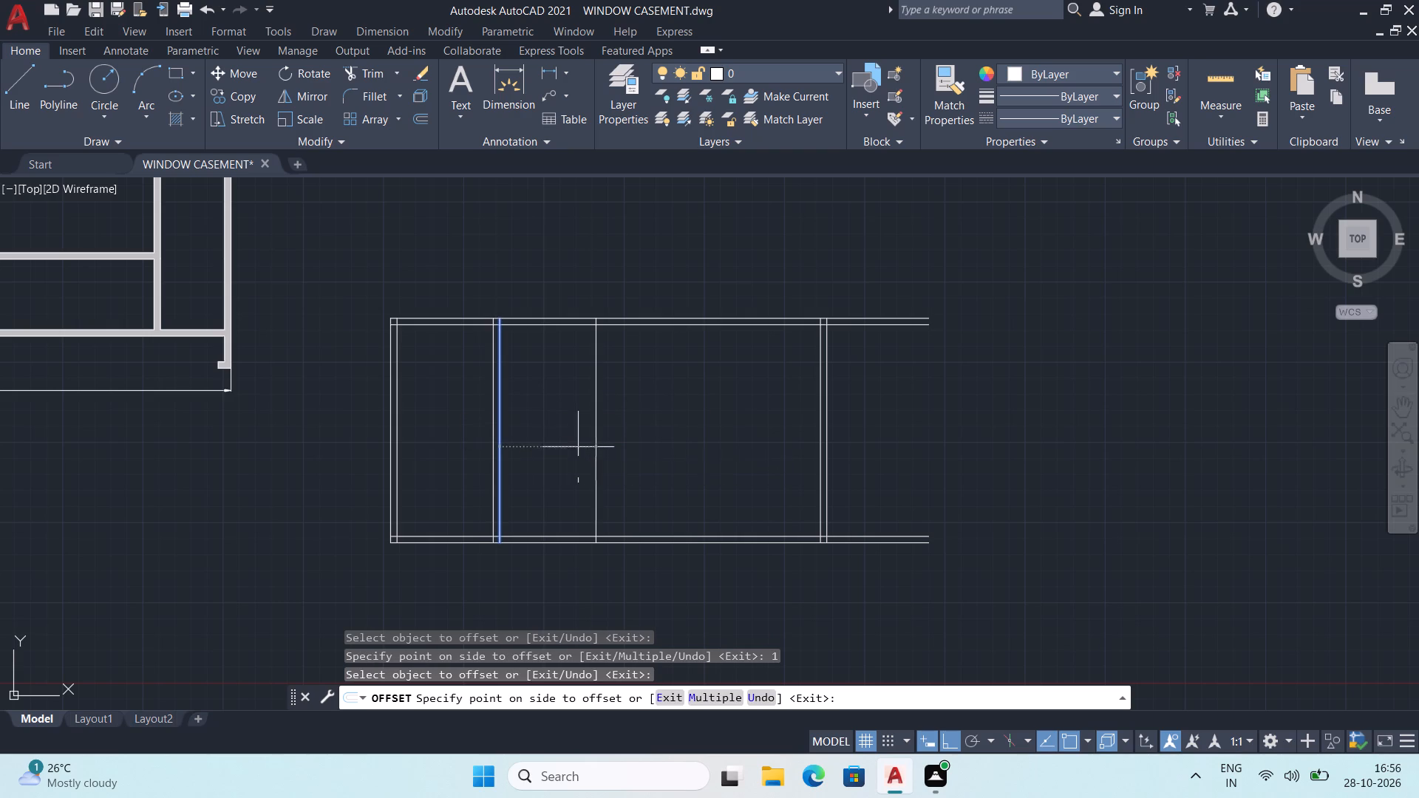
{"action": "left_click", "coordinate": [598, 455]}
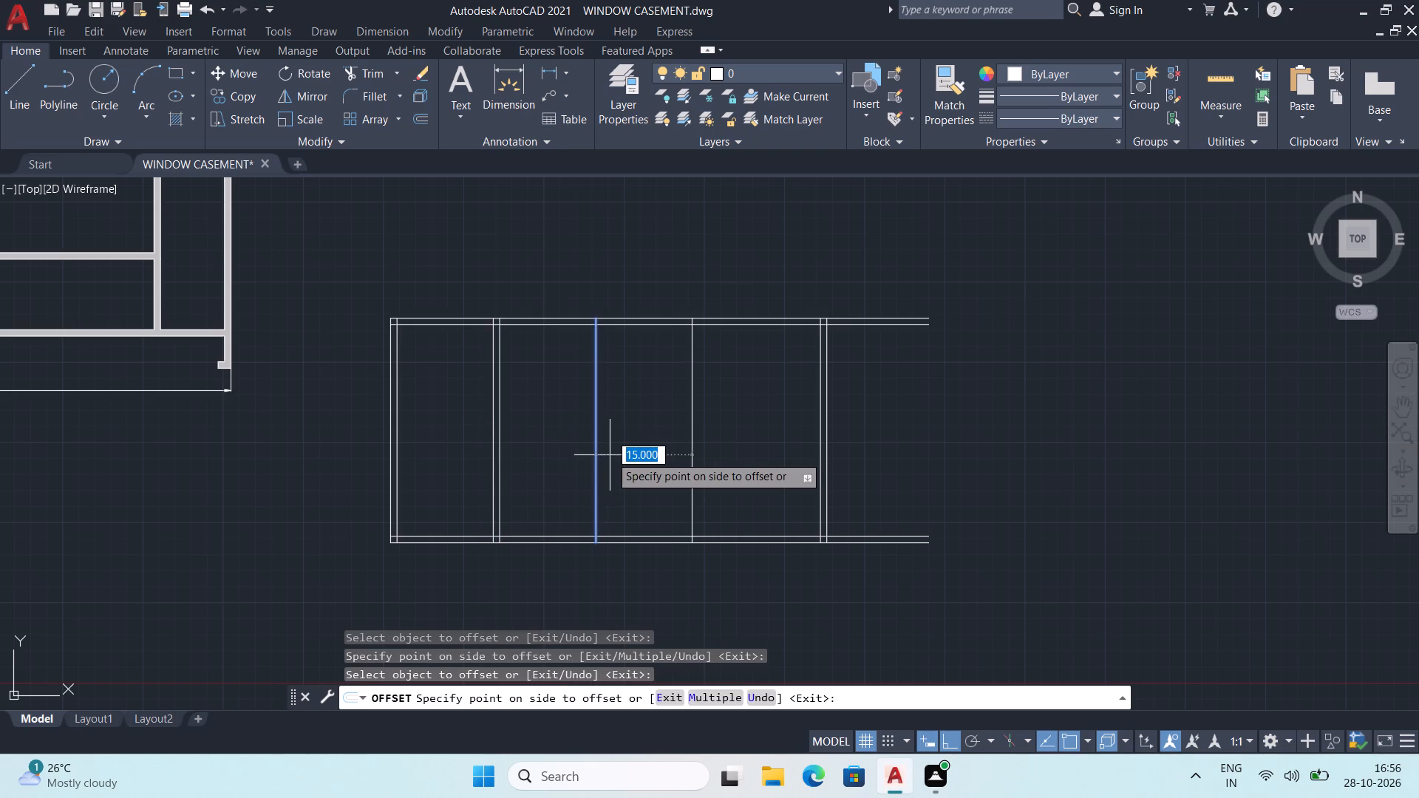
{"action": "key", "text": "1"}
{"action": "key", "text": "Return"}
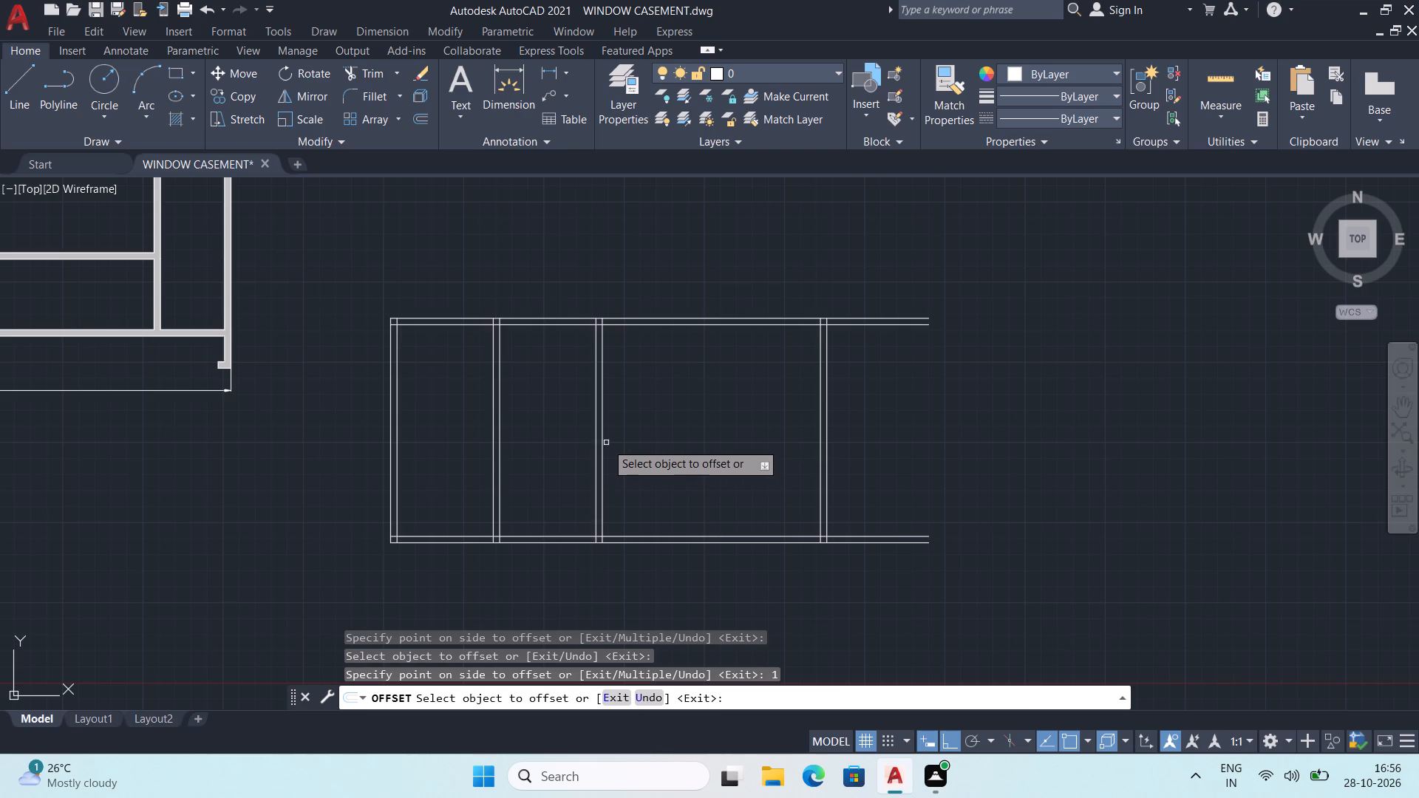
Add a third 1-thick partition by offsetting the second partition's right line rightward by 10 and the new line by 1.
{"action": "left_click", "coordinate": [605, 447]}
{"action": "type", "text": "10"}
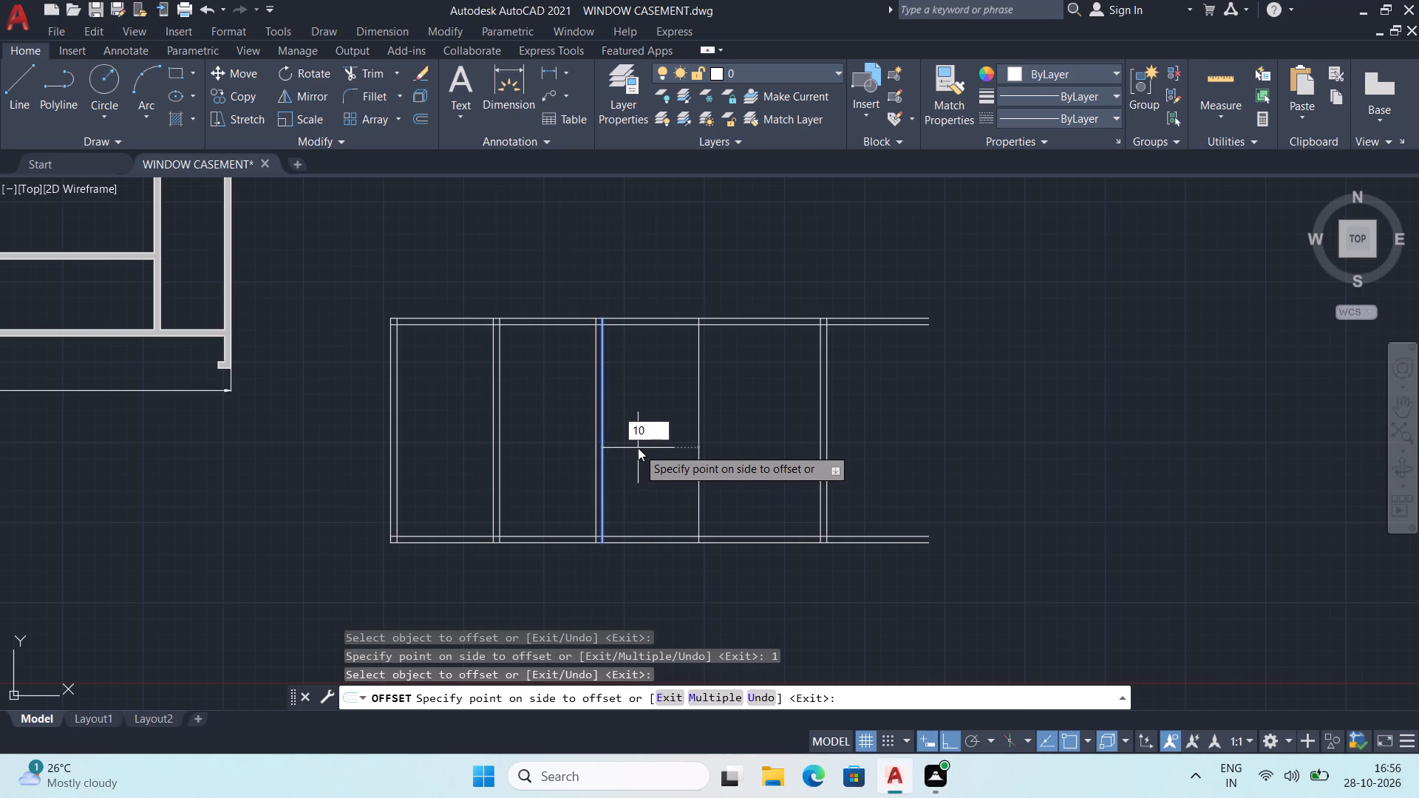
{"action": "key", "text": "Return"}
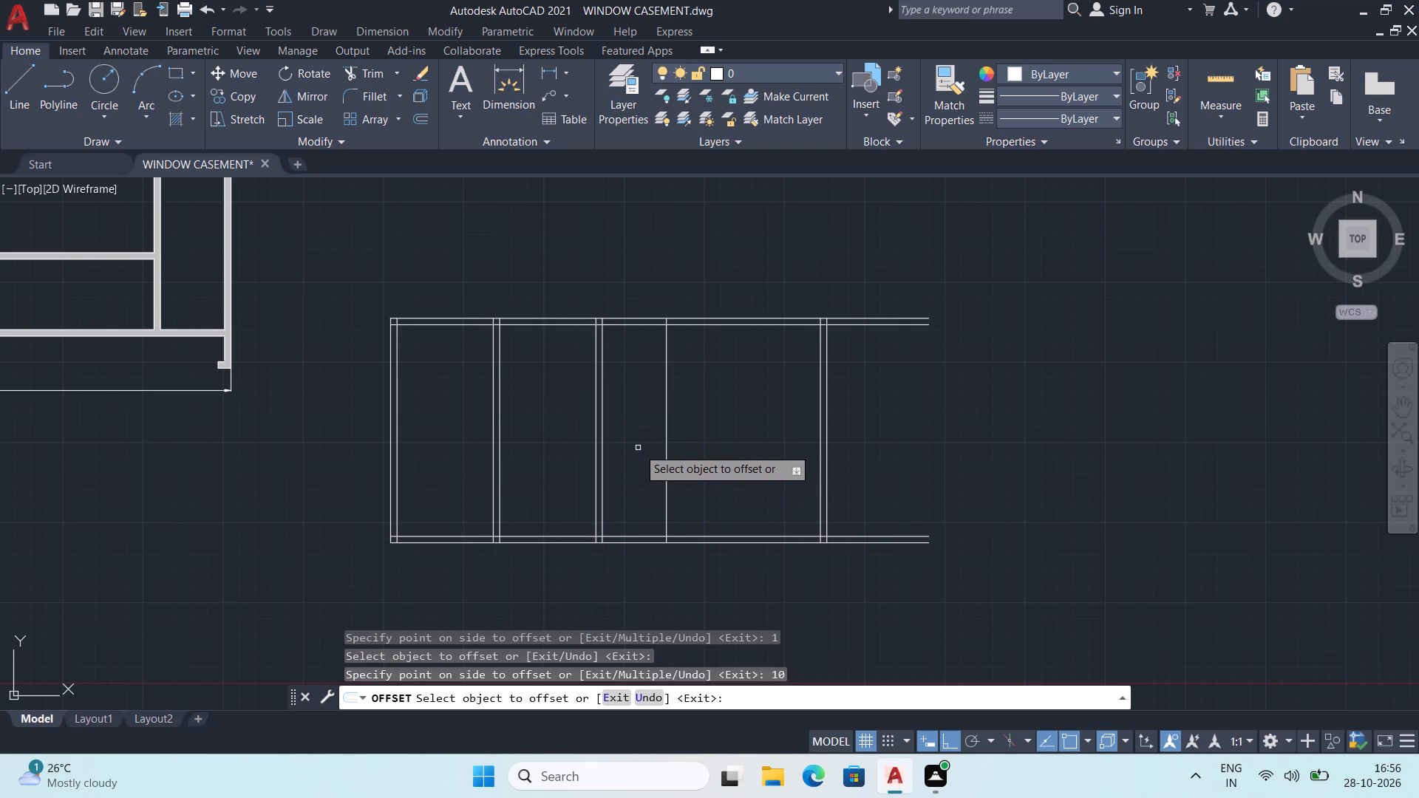
{"action": "left_click", "coordinate": [666, 460]}
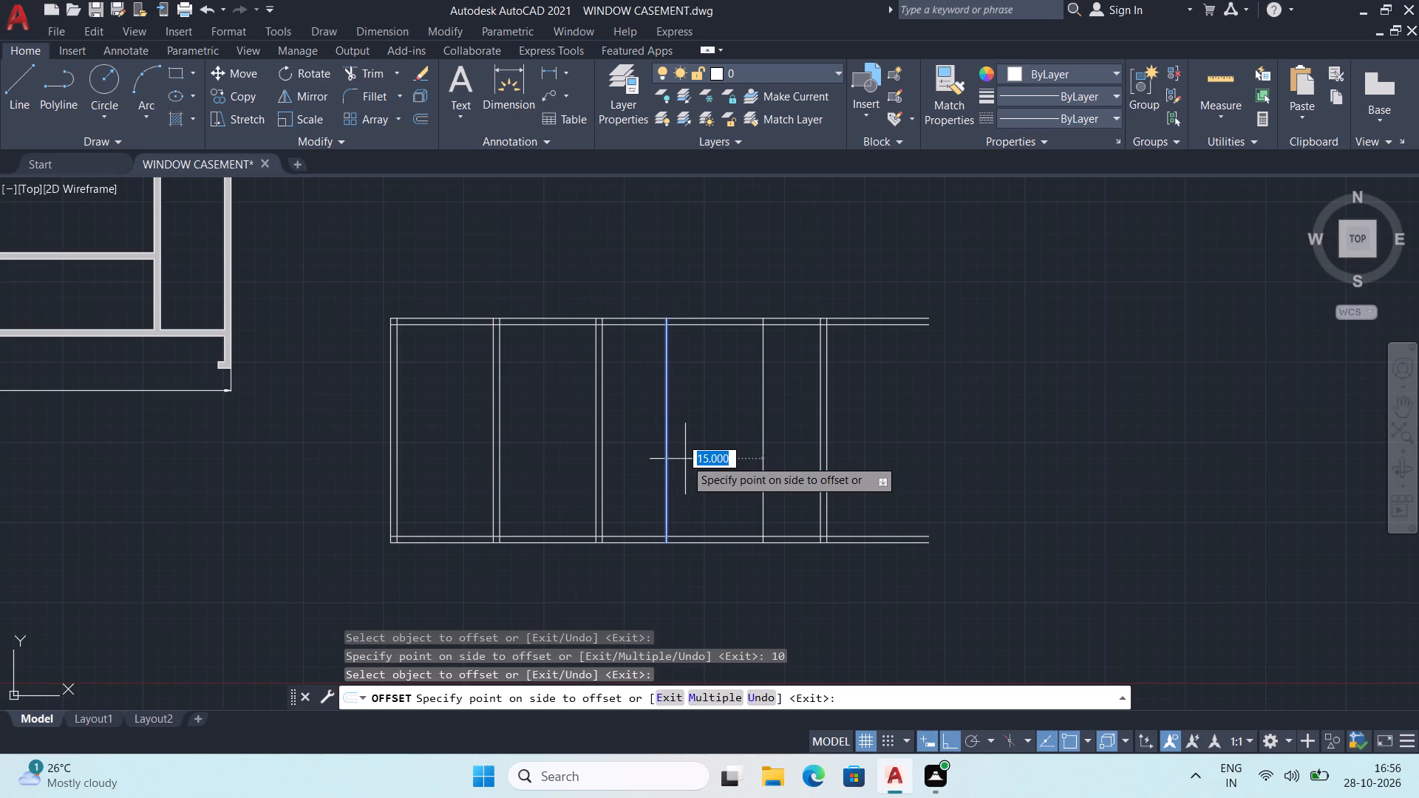
{"action": "key", "text": "1"}
{"action": "key", "text": "Return"}
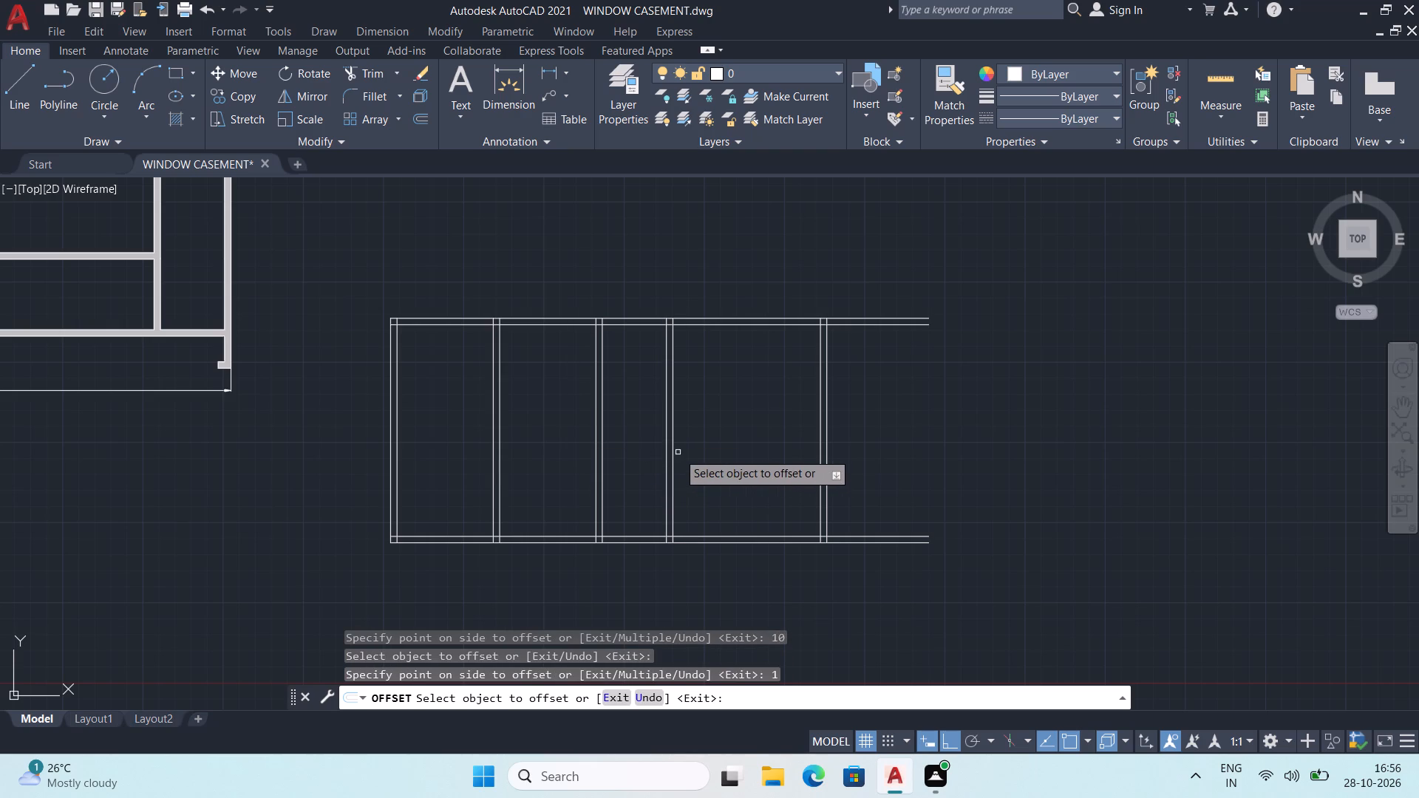
Add a fourth 1-thick partition by offsetting the third partition's right line rightward by 10 and the new line by 1.
{"action": "left_click", "coordinate": [675, 458]}
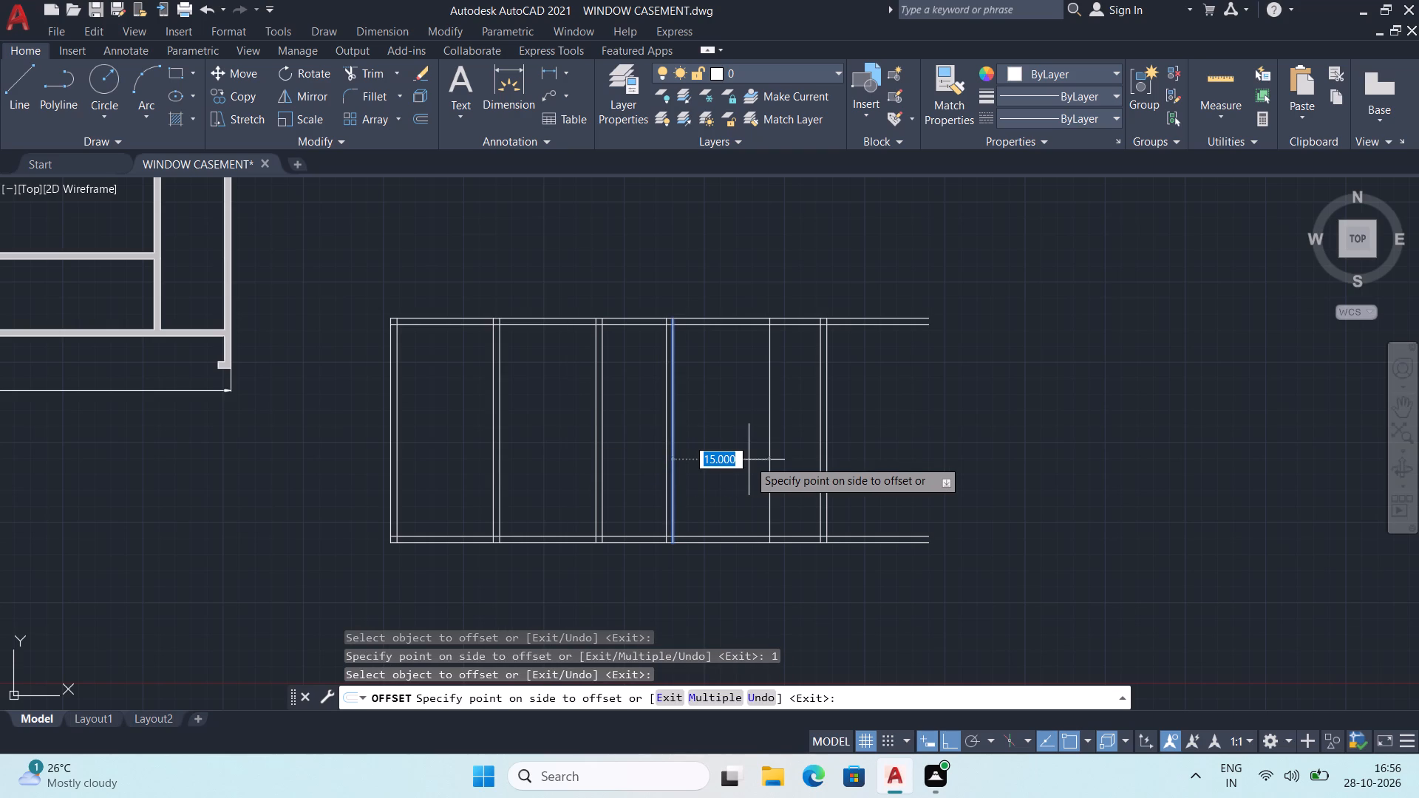
{"action": "type", "text": "10"}
{"action": "key", "text": "Return"}
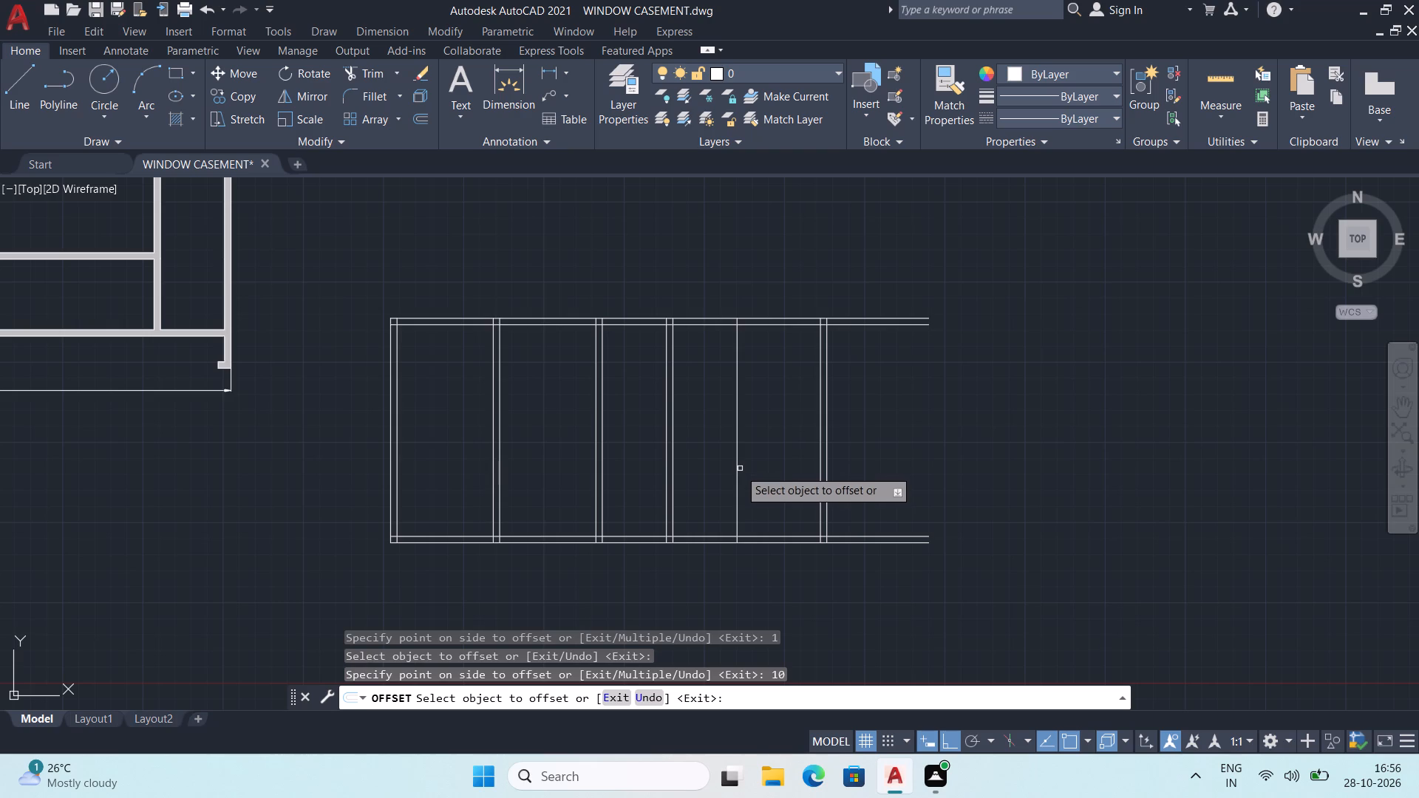
{"action": "left_click", "coordinate": [738, 474]}
{"action": "key", "text": "1"}
{"action": "key", "text": "Return"}
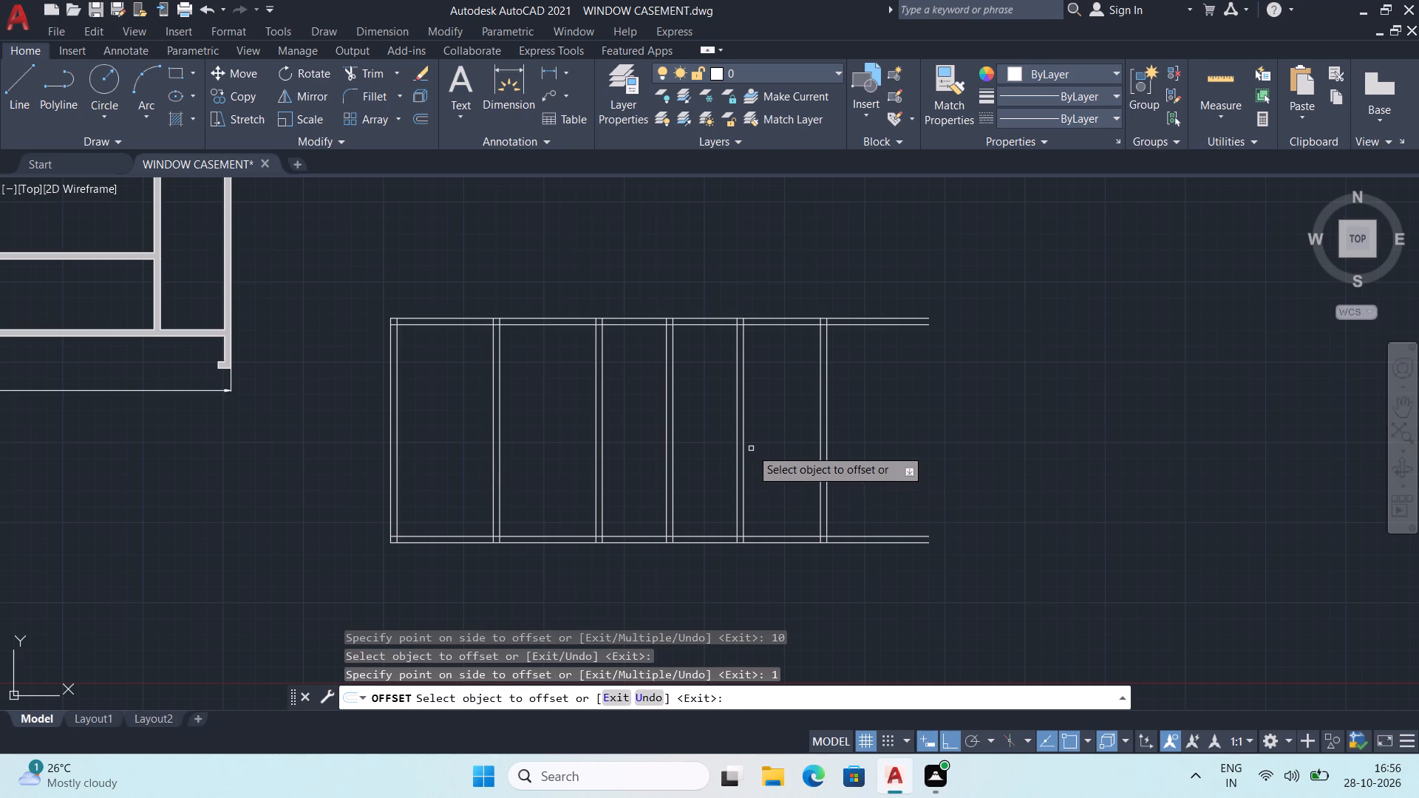
{"action": "key", "text": "space"}
Place a linear dimension below the second profile, from its lower-left outer corner to the bottom line's free end.
{"action": "scroll", "coordinate": [759, 446], "scroll_direction": "down", "scroll_amount": 1}
{"action": "middle_click_drag", "start_coordinate": [762, 444], "coordinate": [714, 448]}
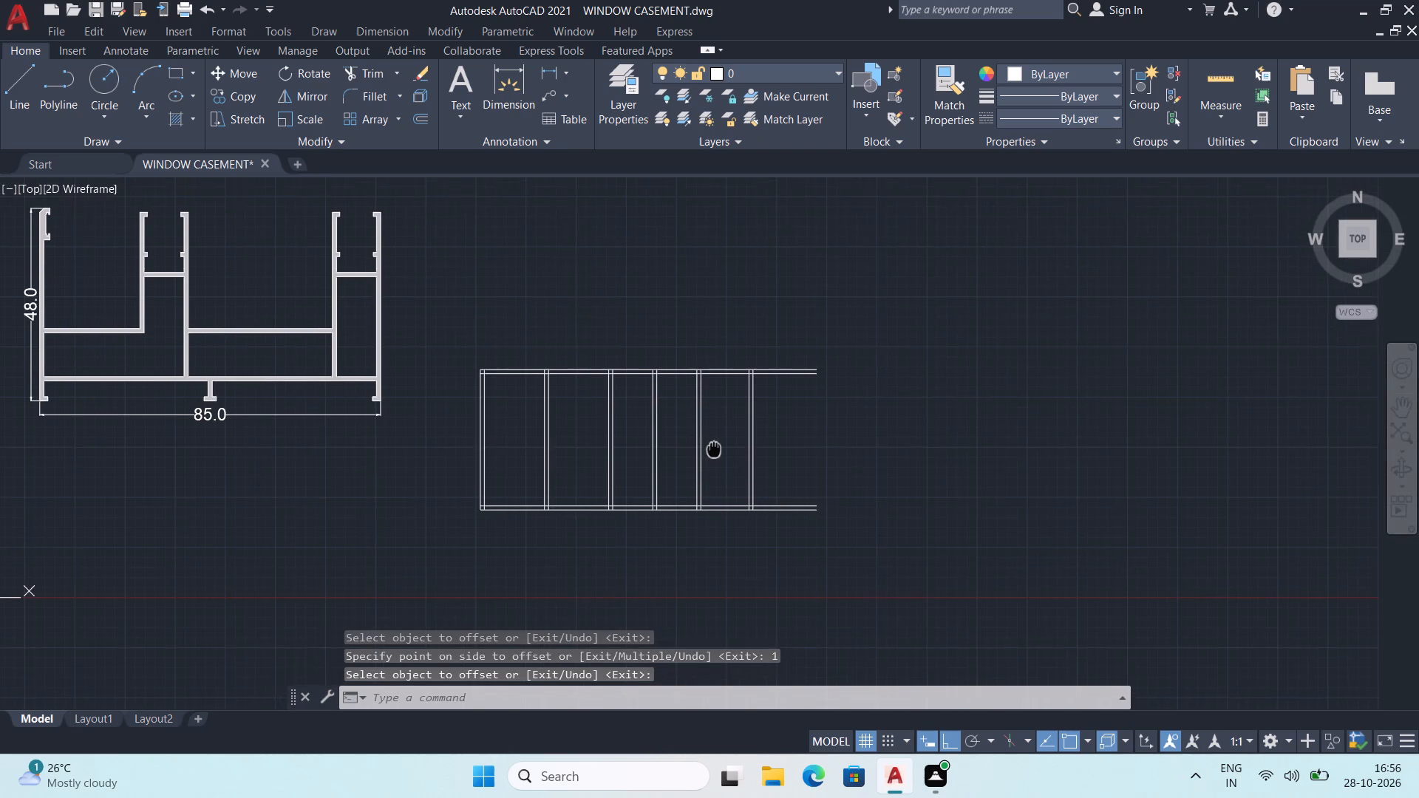
{"action": "middle_click_drag", "start_coordinate": [714, 448], "coordinate": [695, 460]}
{"action": "left_click", "coordinate": [544, 71]}
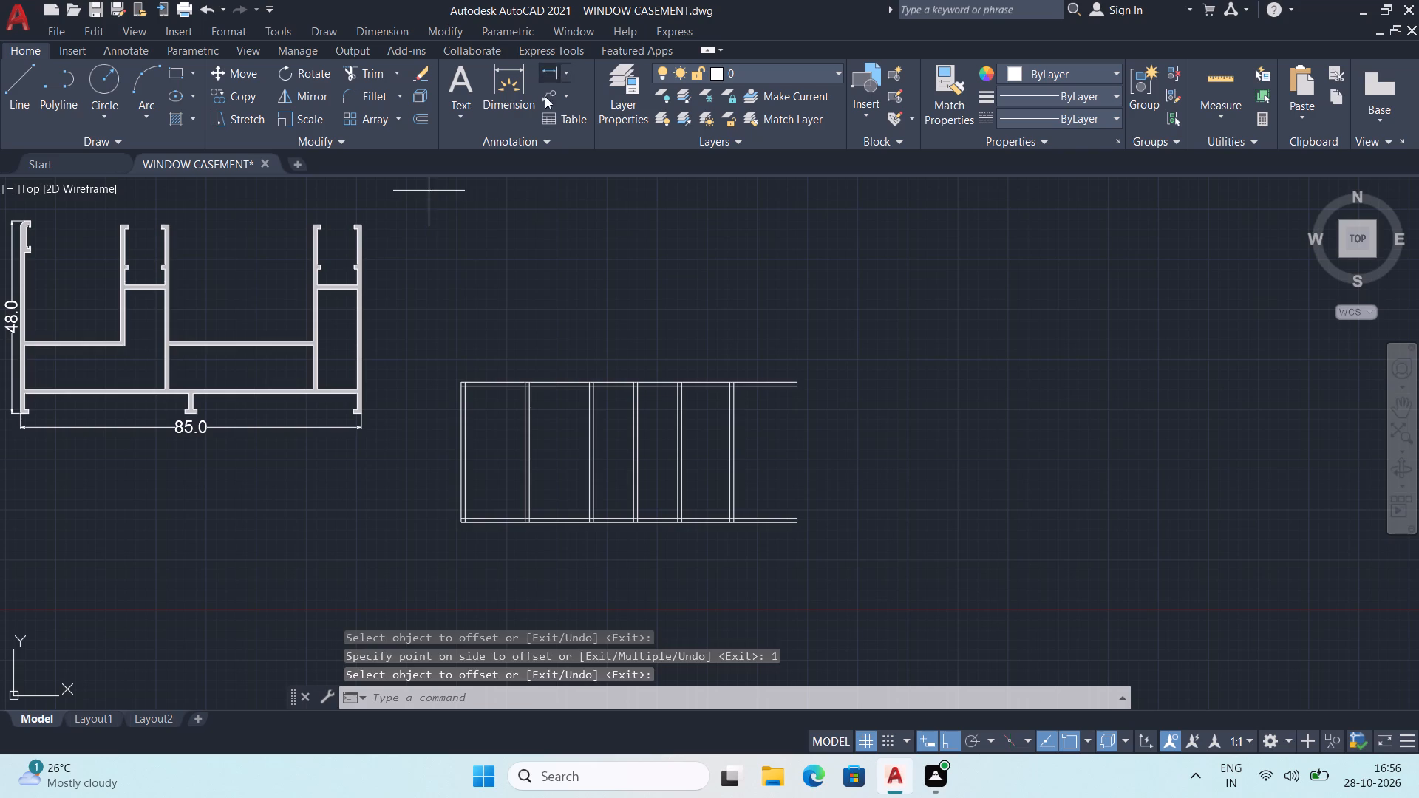
{"action": "middle_click_drag", "start_coordinate": [351, 523], "coordinate": [373, 445]}
{"action": "scroll", "coordinate": [475, 440], "scroll_direction": "up", "scroll_amount": 1}
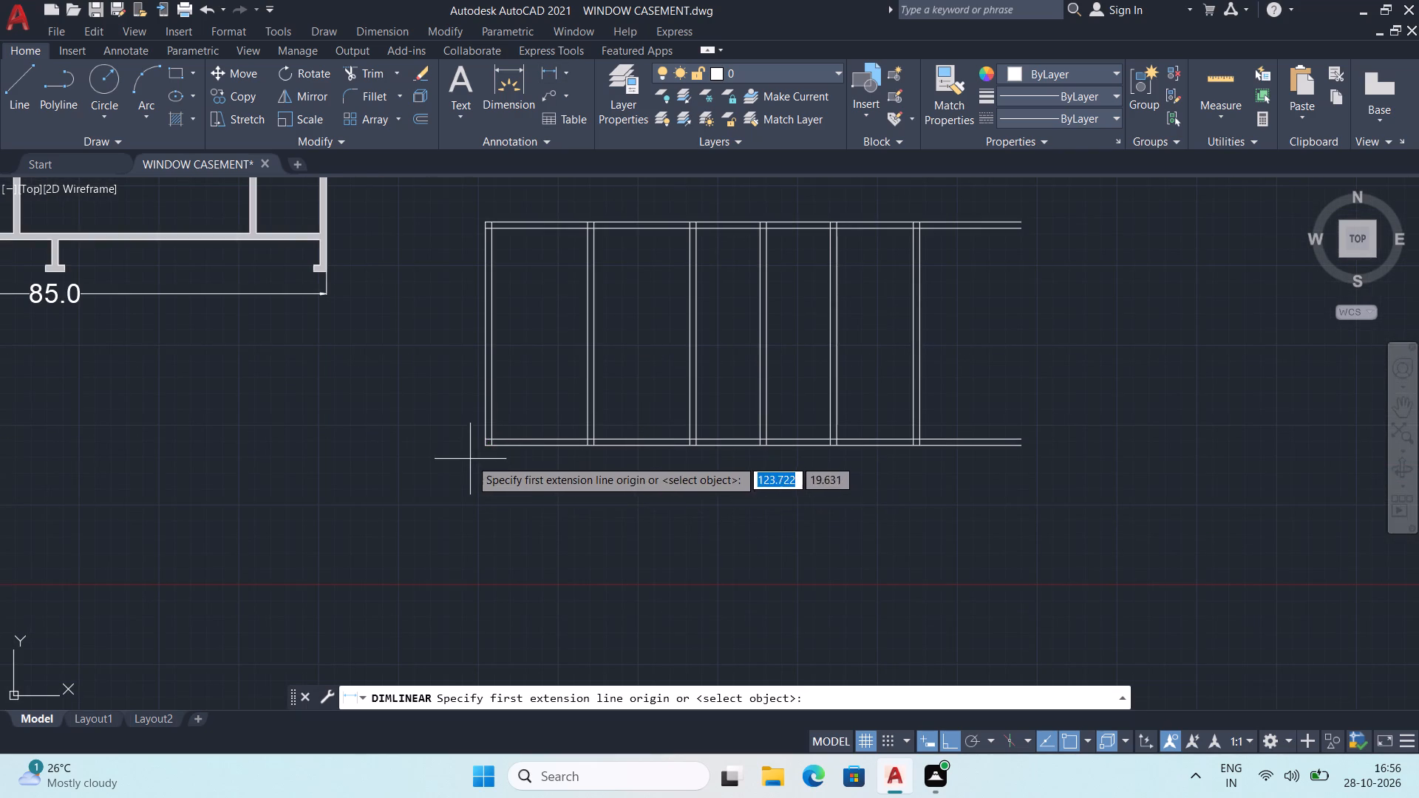
{"action": "scroll", "coordinate": [478, 455], "scroll_direction": "up", "scroll_amount": 2}
{"action": "left_click", "coordinate": [486, 434]}
{"action": "middle_click_drag", "start_coordinate": [820, 412], "coordinate": [722, 454]}
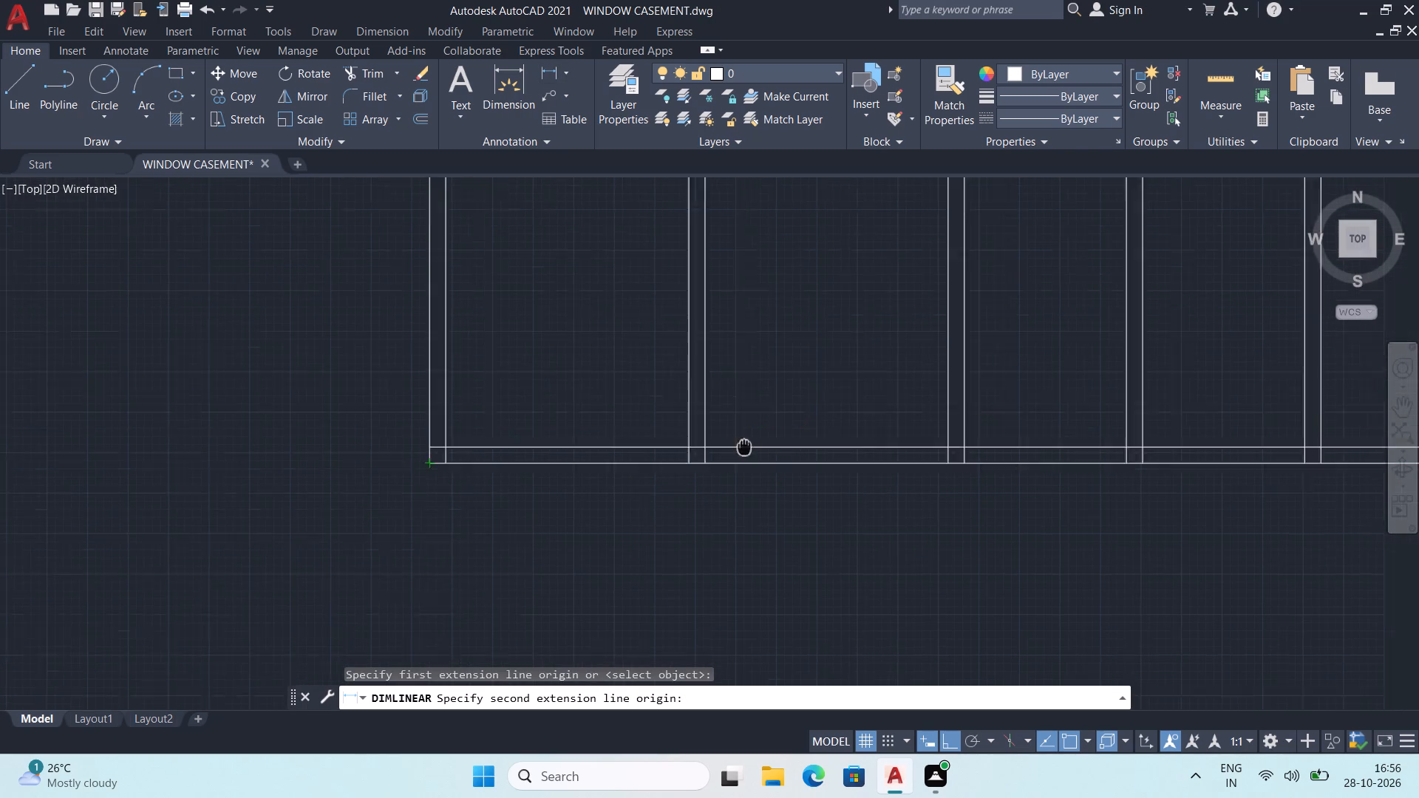
{"action": "middle_click_drag", "start_coordinate": [722, 454], "coordinate": [567, 487]}
{"action": "middle_click_drag", "start_coordinate": [1267, 489], "coordinate": [755, 501]}
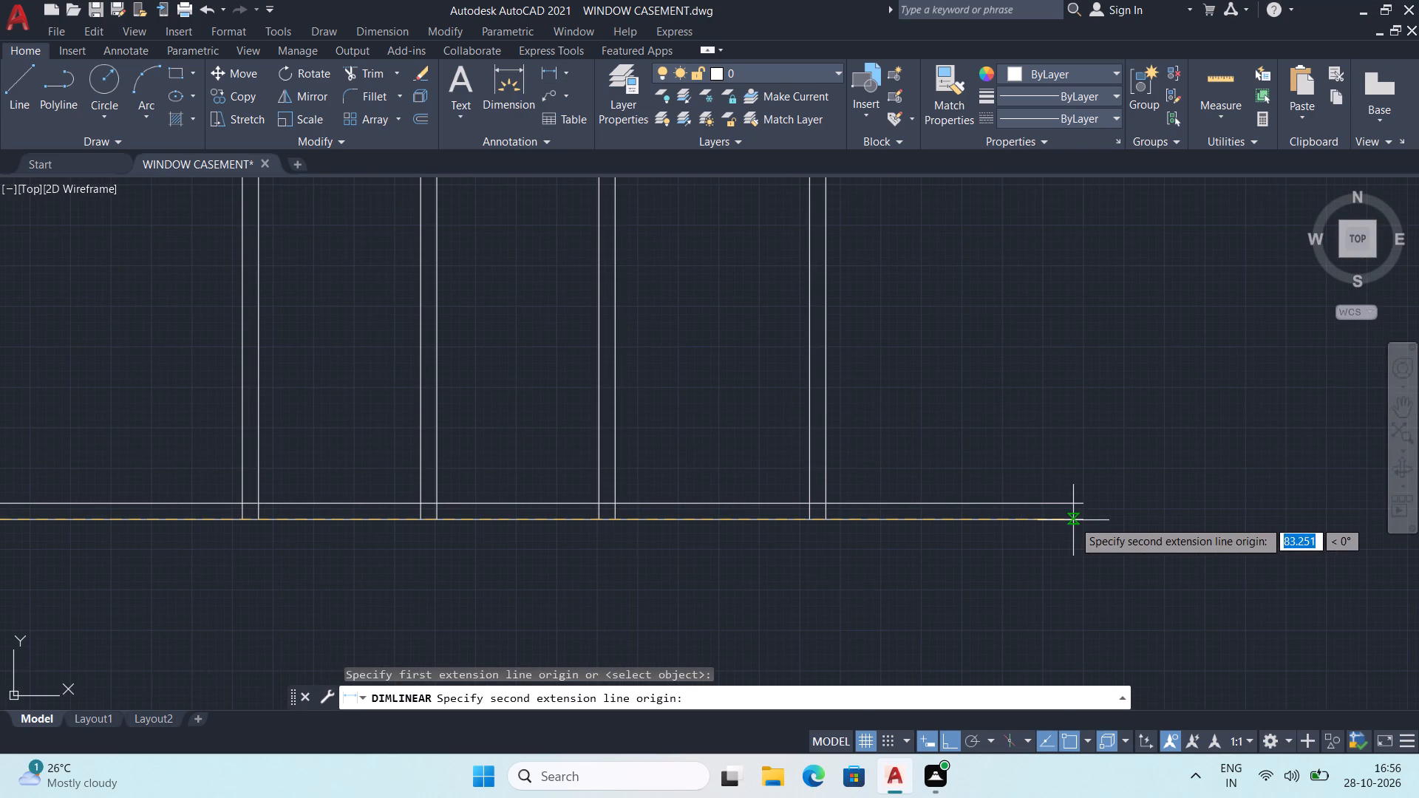
{"action": "left_click", "coordinate": [1081, 520]}
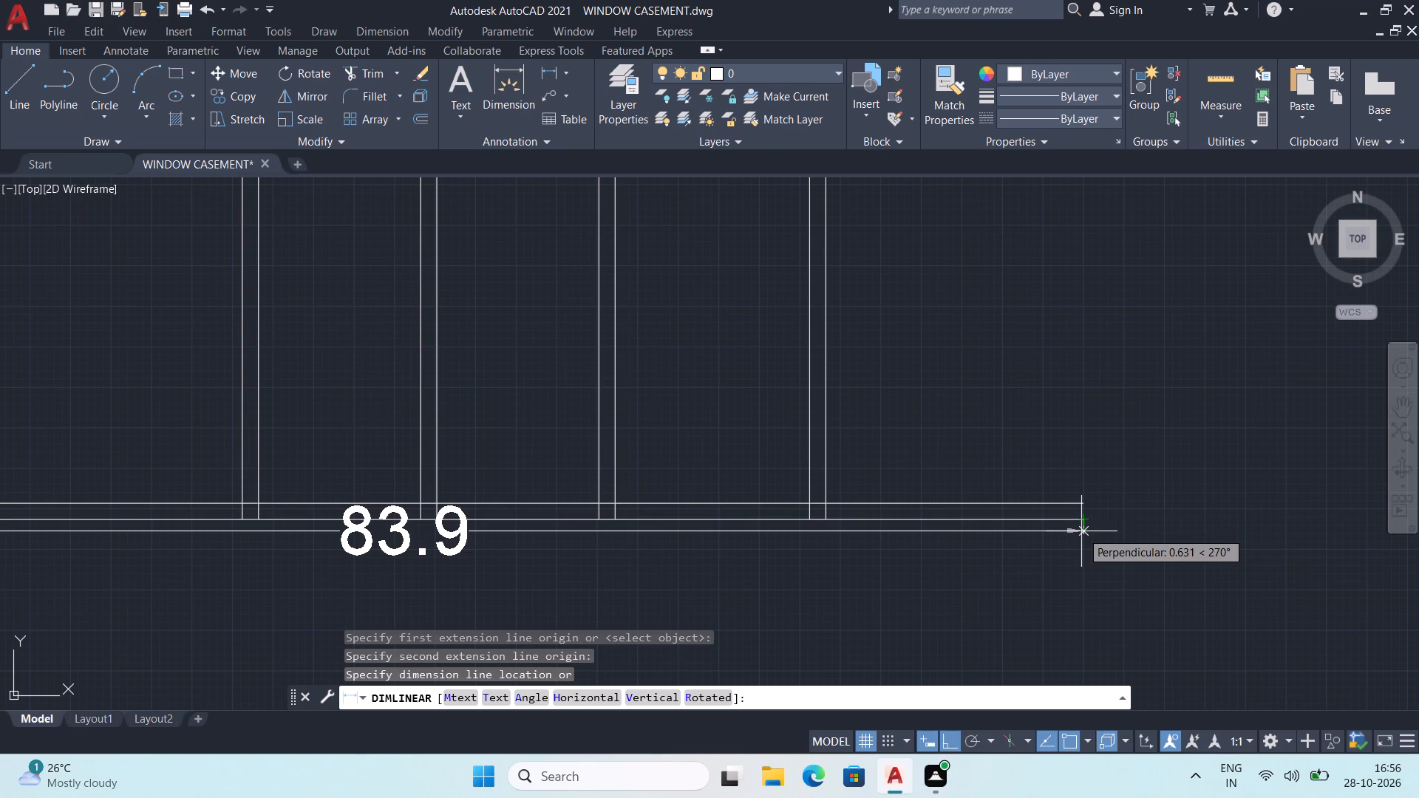
{"action": "scroll", "coordinate": [1081, 536], "scroll_direction": "down", "scroll_amount": 1}
{"action": "middle_click_drag", "start_coordinate": [1081, 547], "coordinate": [1078, 497]}
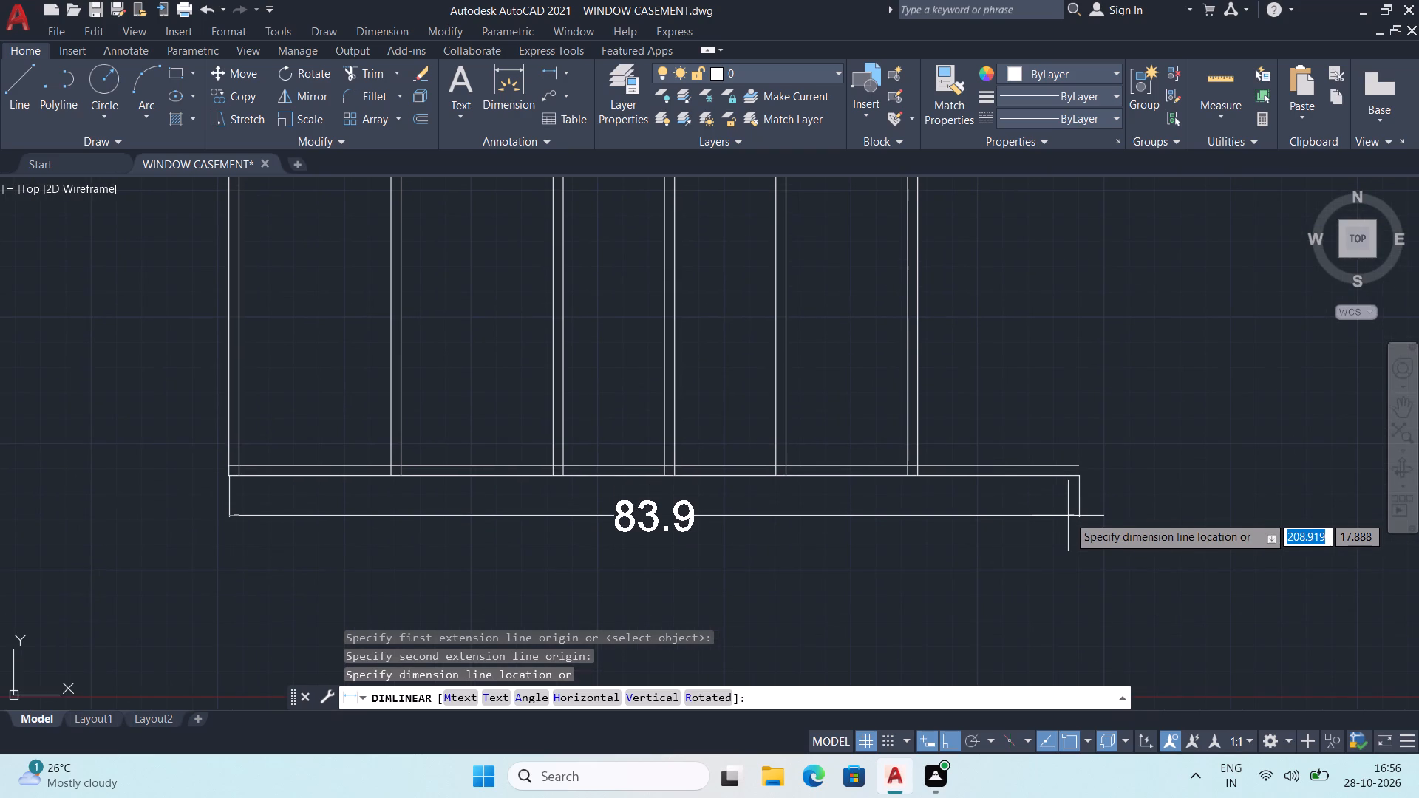
{"action": "left_click", "coordinate": [1069, 517]}
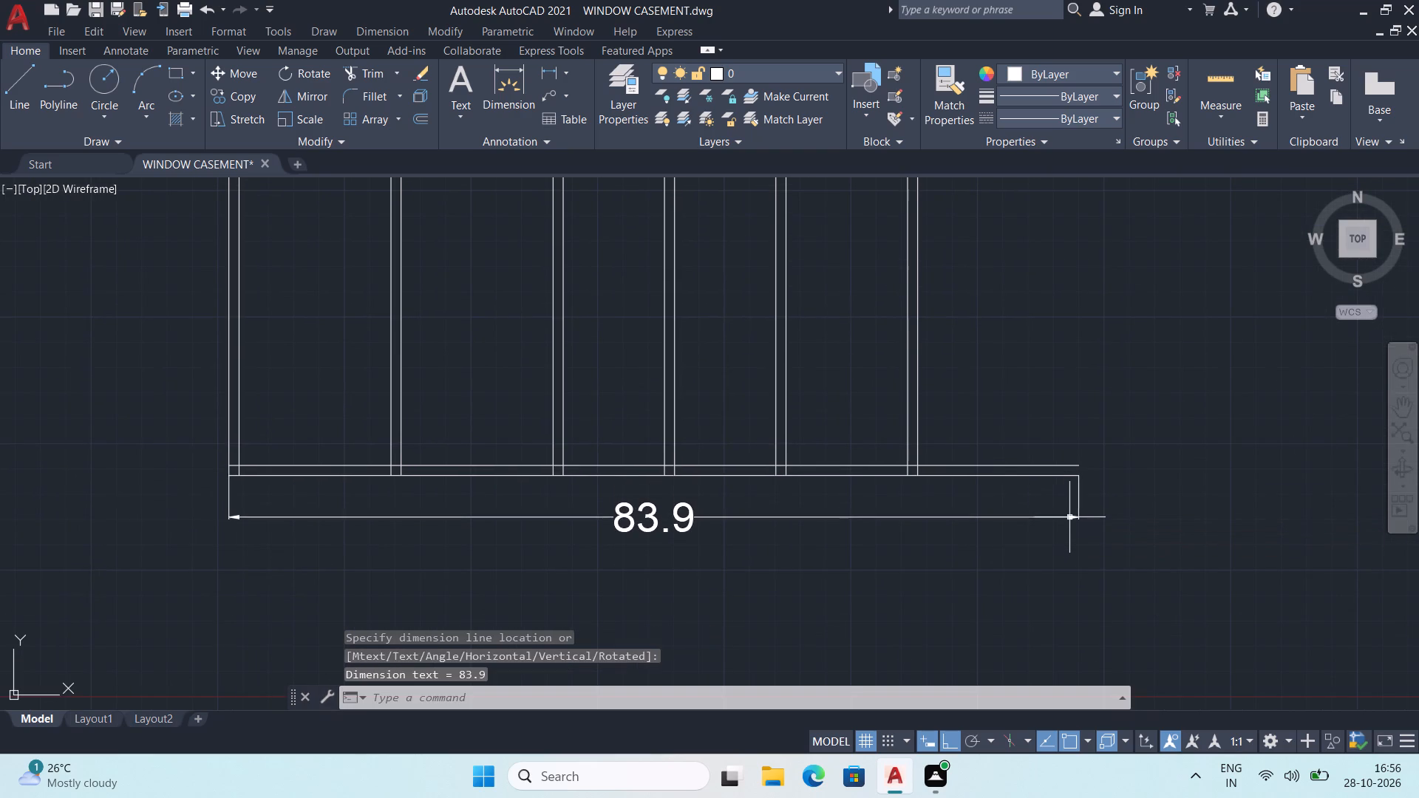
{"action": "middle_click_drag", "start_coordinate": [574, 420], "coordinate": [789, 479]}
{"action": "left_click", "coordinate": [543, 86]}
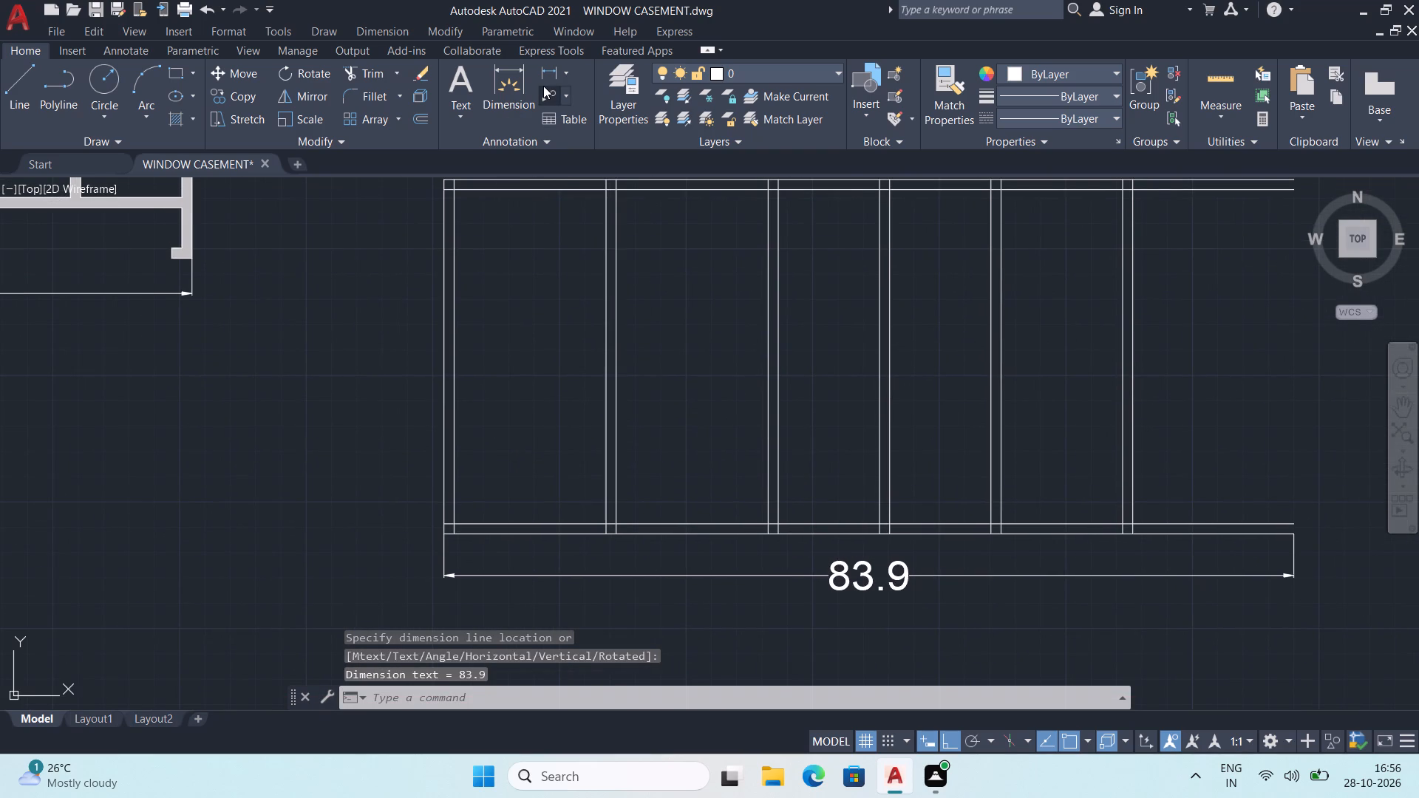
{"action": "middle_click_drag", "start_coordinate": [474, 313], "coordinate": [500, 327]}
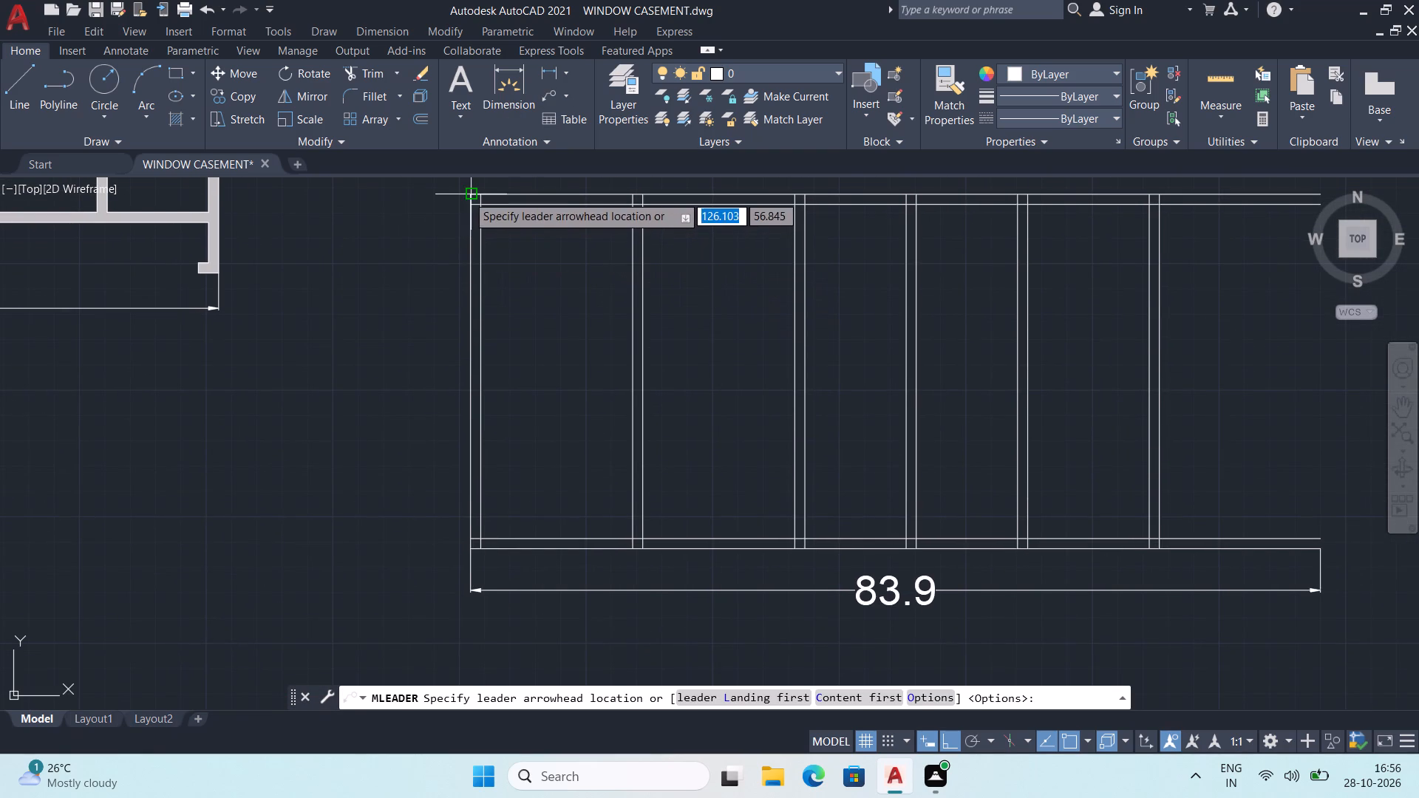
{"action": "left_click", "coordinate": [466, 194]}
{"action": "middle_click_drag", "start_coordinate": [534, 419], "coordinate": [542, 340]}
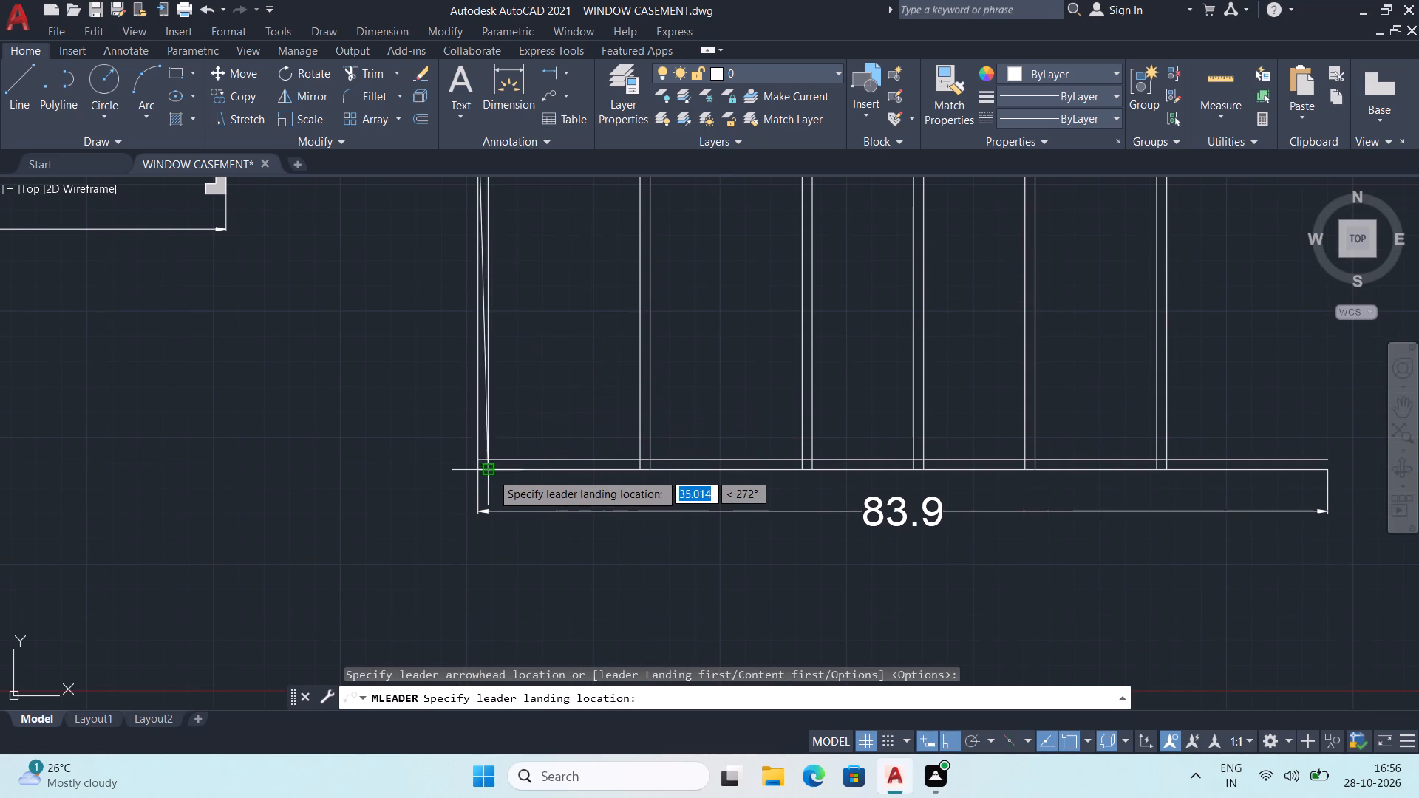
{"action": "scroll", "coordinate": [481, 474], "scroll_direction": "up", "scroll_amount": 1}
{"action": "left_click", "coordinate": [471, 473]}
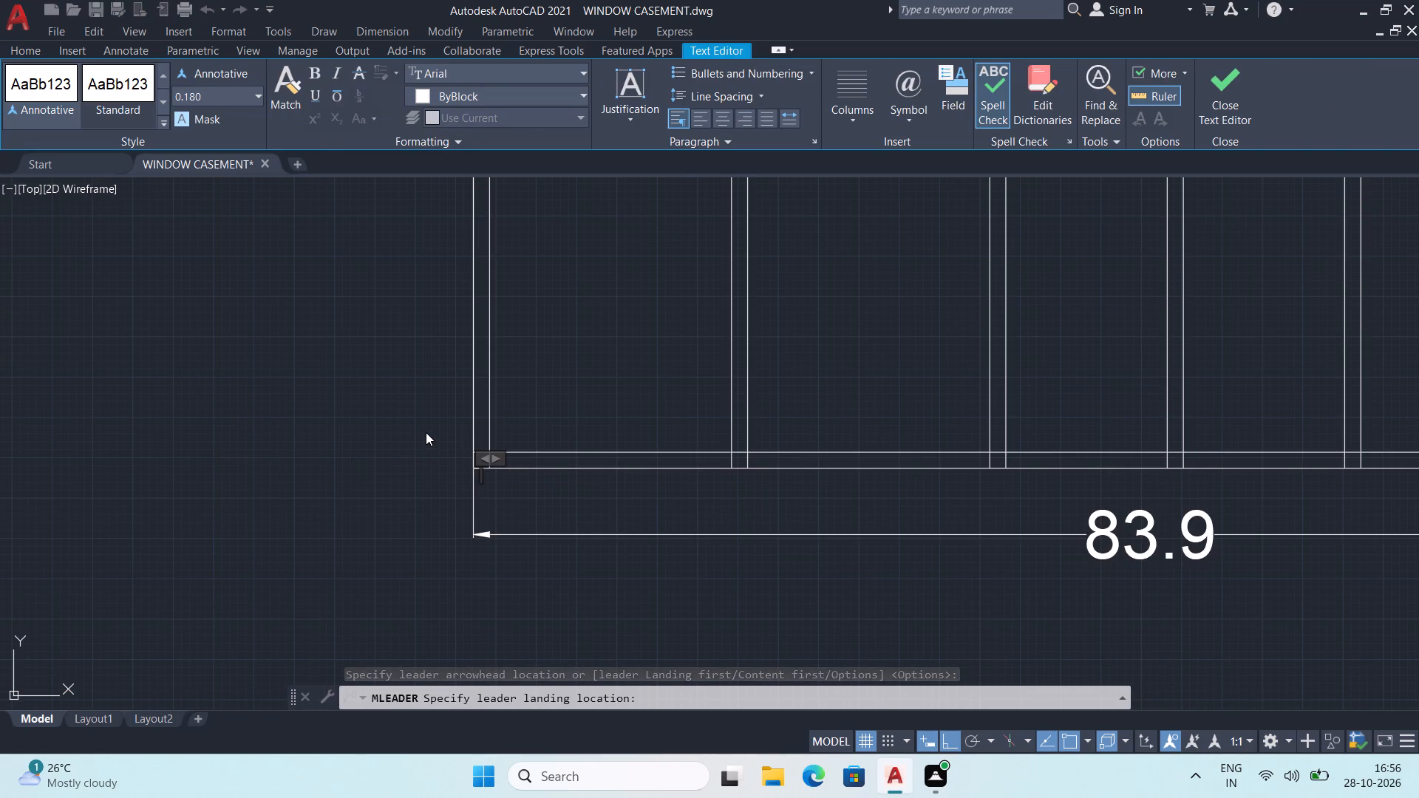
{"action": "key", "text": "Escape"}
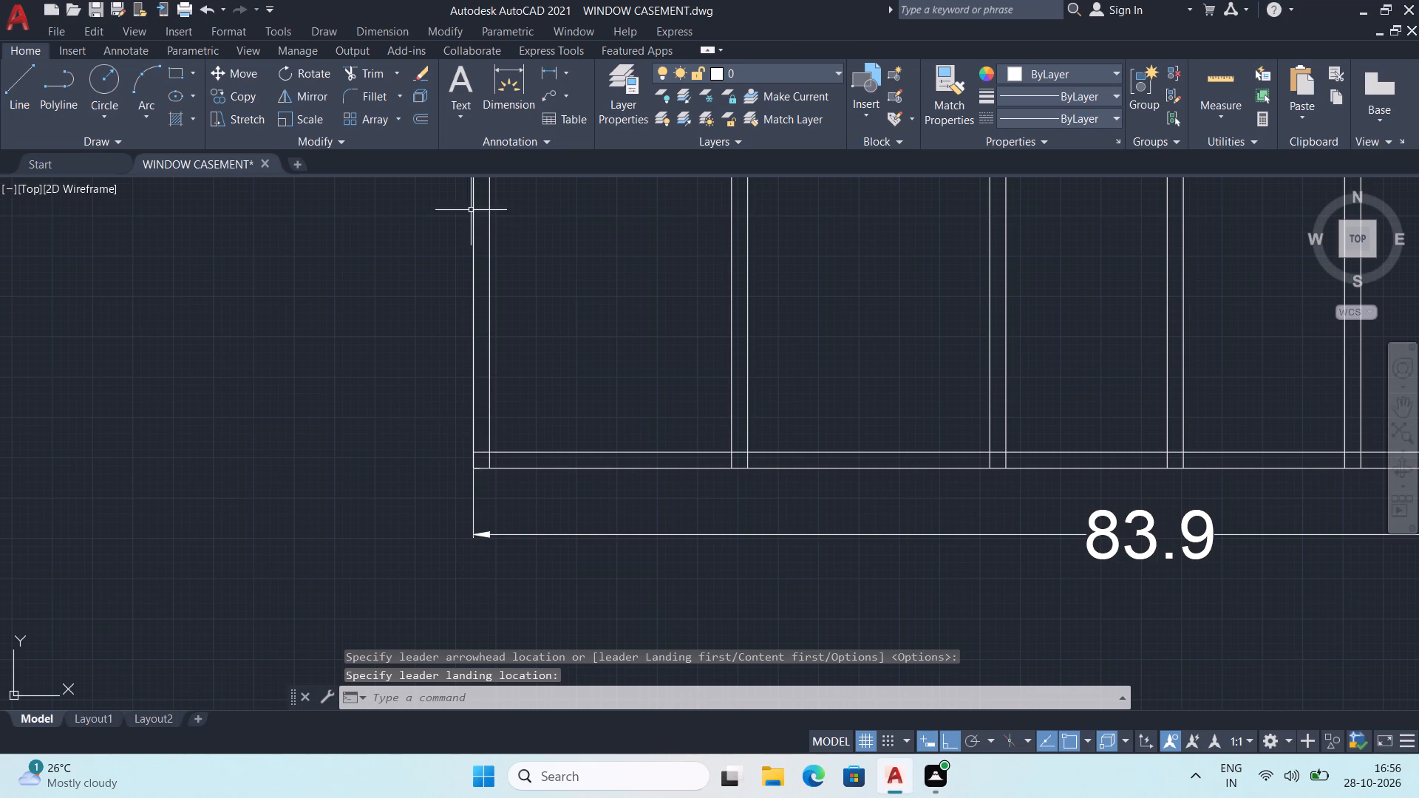
Check the second profile's overall height along its left wall with a linear dimension, without placing it.
{"action": "left_click", "coordinate": [548, 77]}
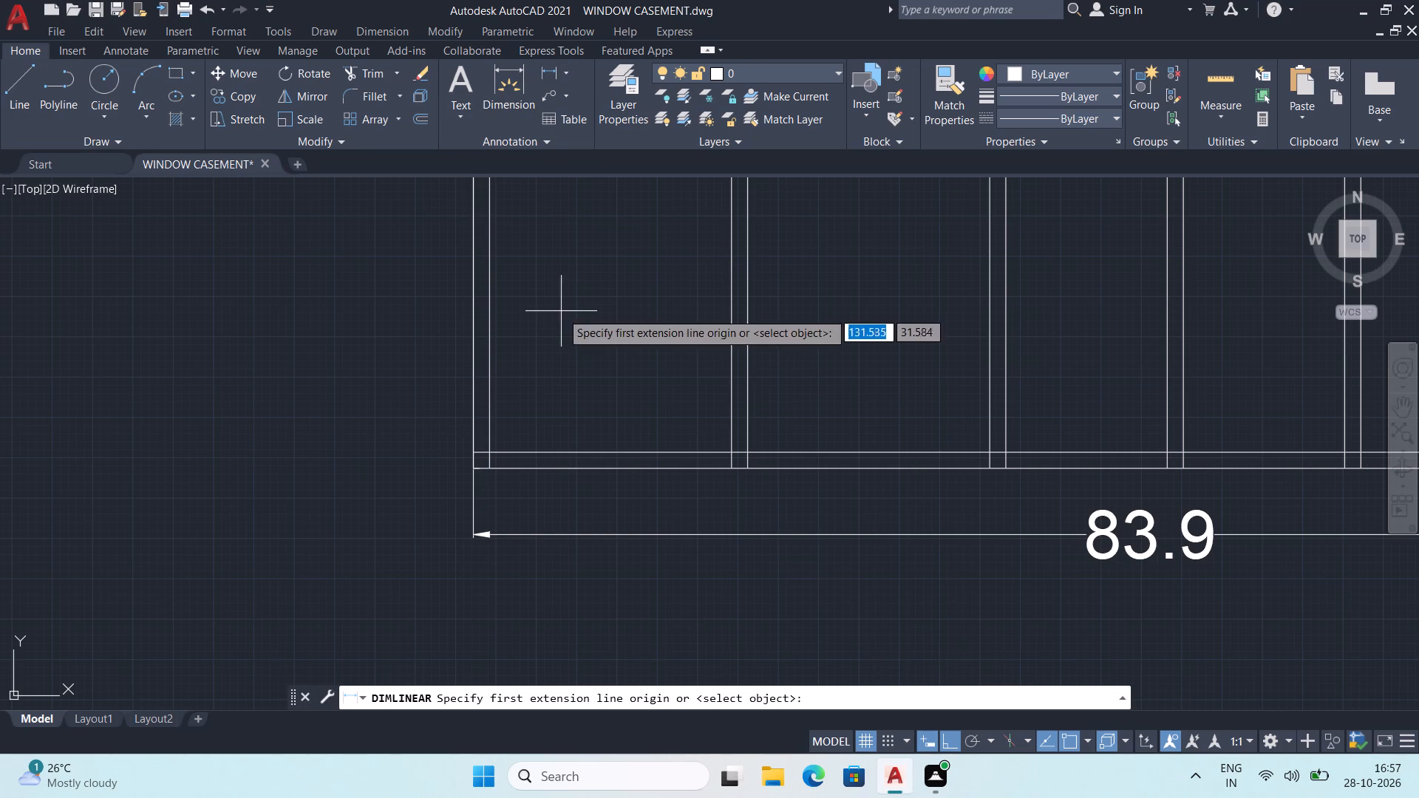
{"action": "middle_click_drag", "start_coordinate": [565, 315], "coordinate": [596, 505]}
{"action": "scroll", "coordinate": [590, 464], "scroll_direction": "down", "scroll_amount": 1}
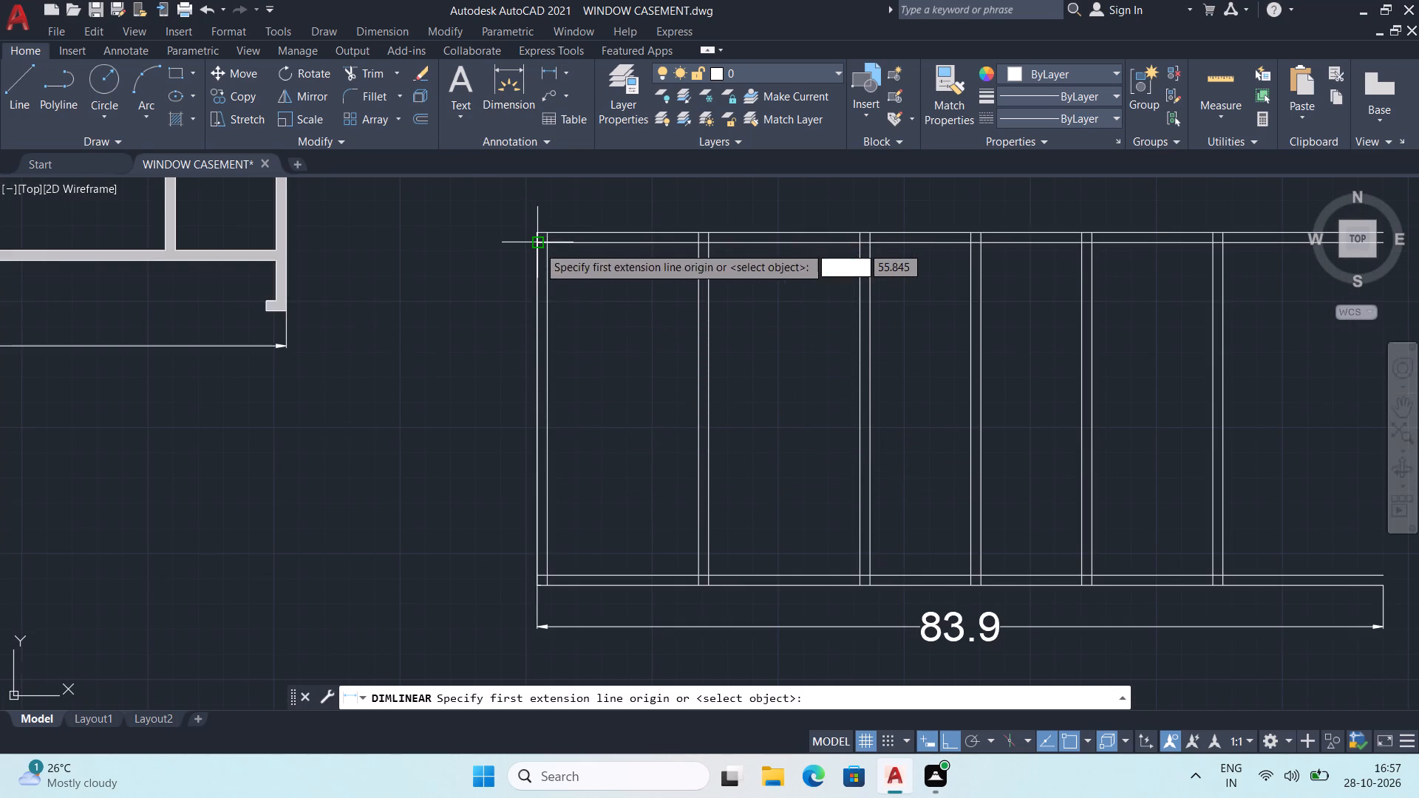
{"action": "left_click", "coordinate": [535, 231]}
{"action": "middle_click_drag", "start_coordinate": [580, 488], "coordinate": [580, 460]}
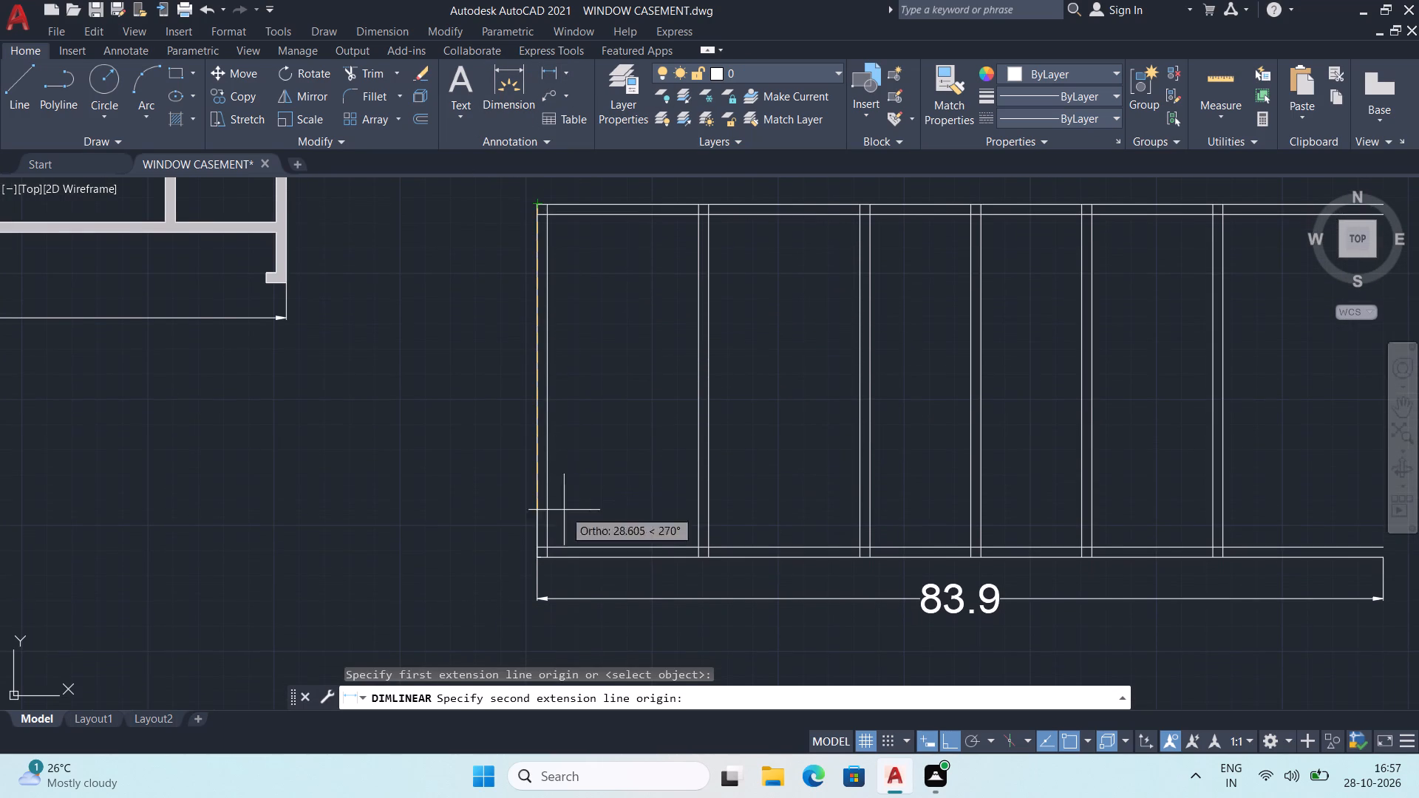
{"action": "left_click", "coordinate": [540, 557]}
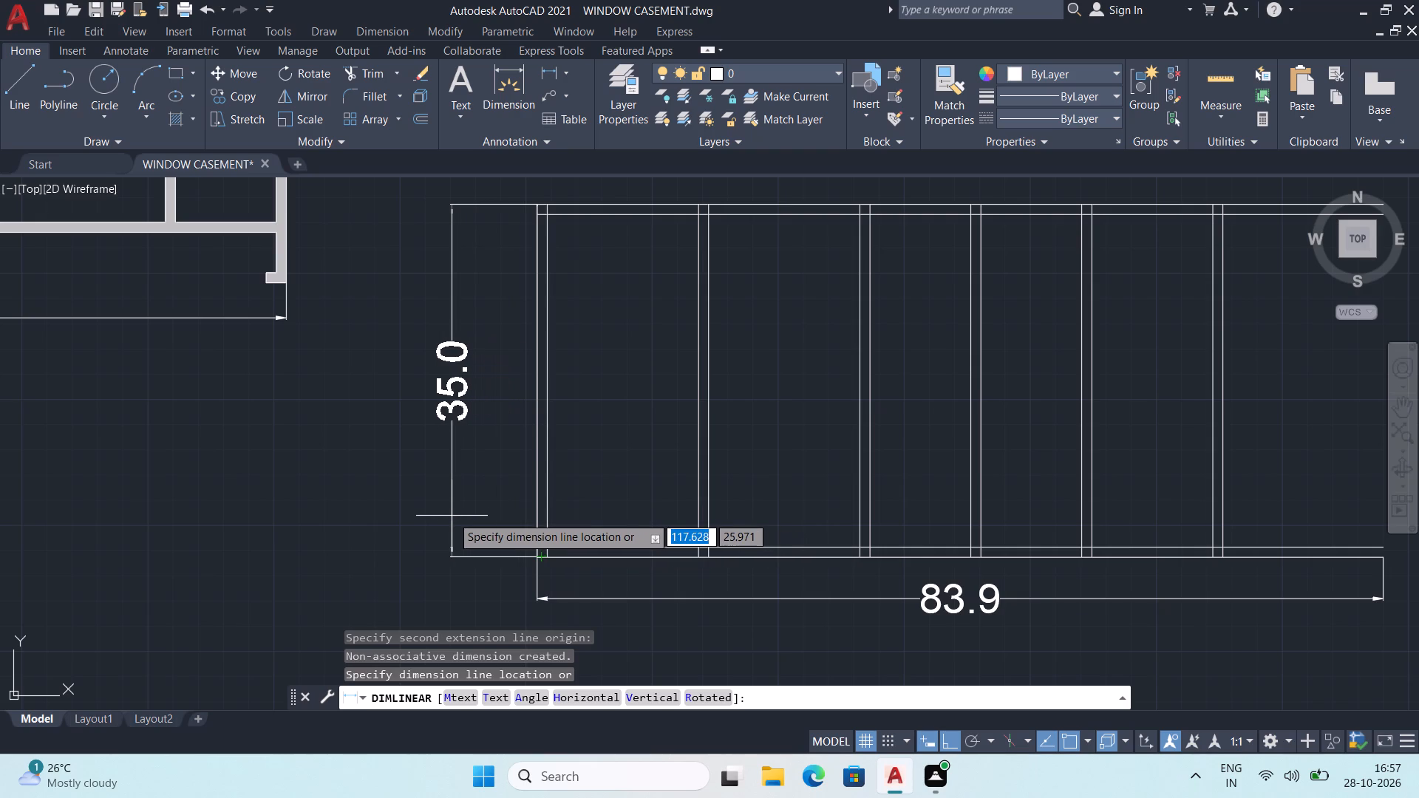
{"action": "key", "text": "Escape"}
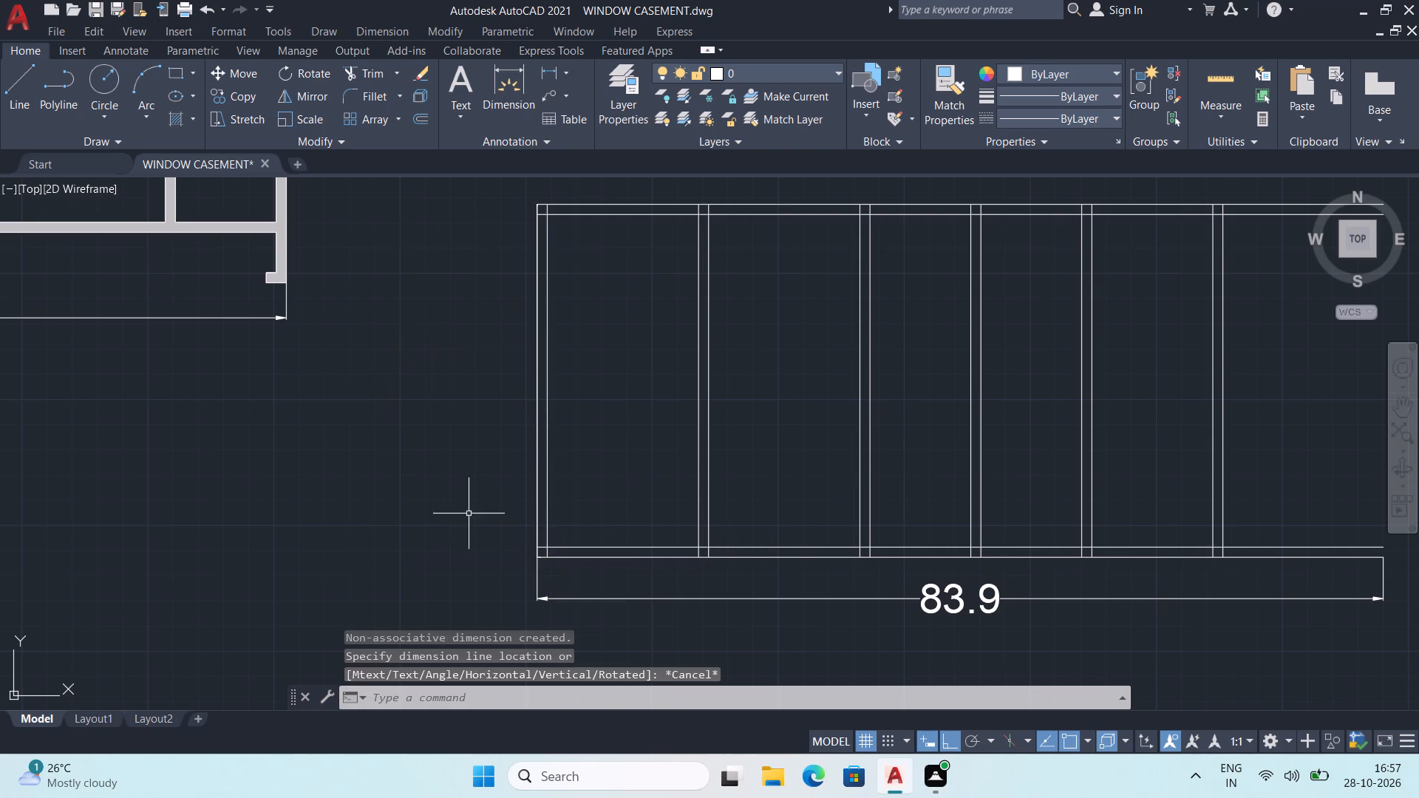
{"action": "middle_click_drag", "start_coordinate": [631, 508], "coordinate": [511, 512]}
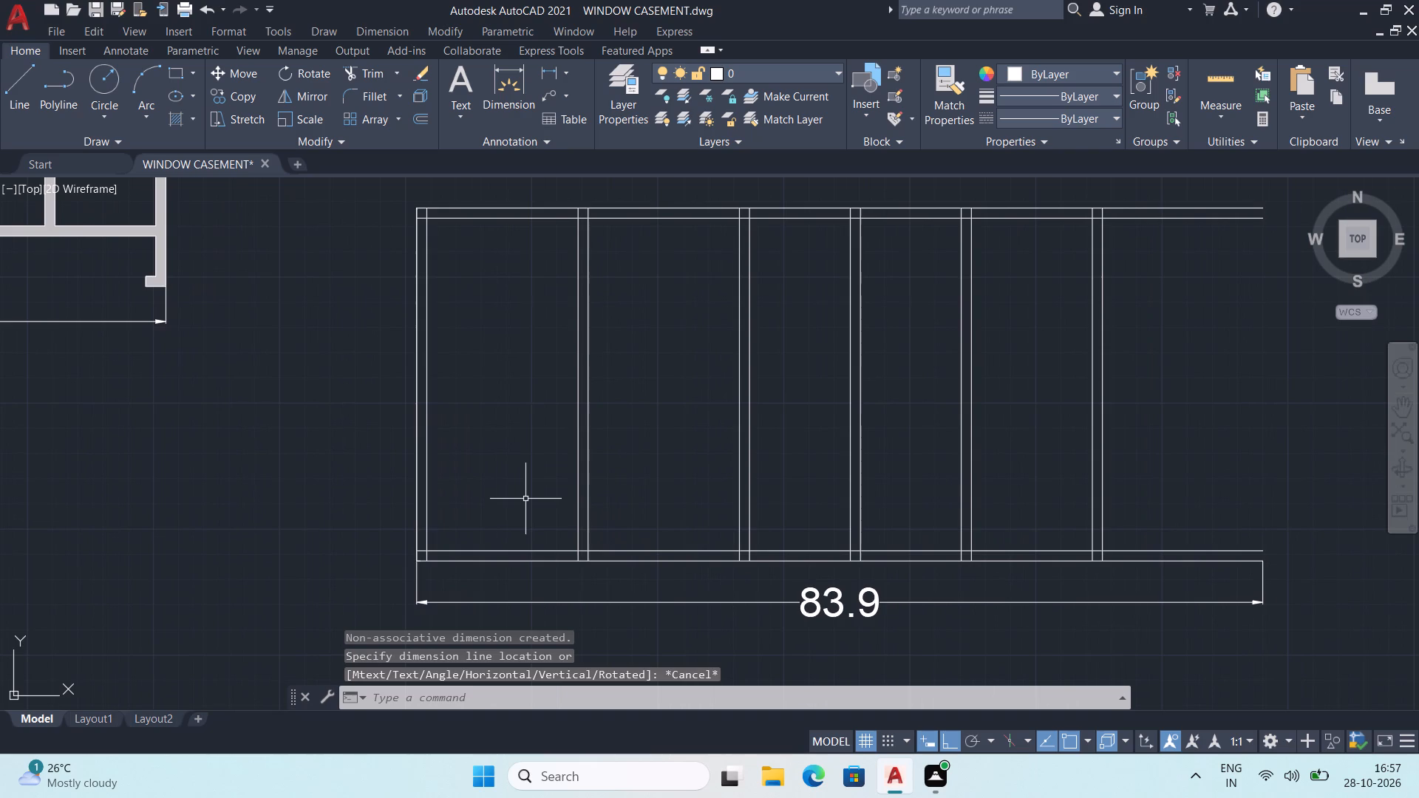
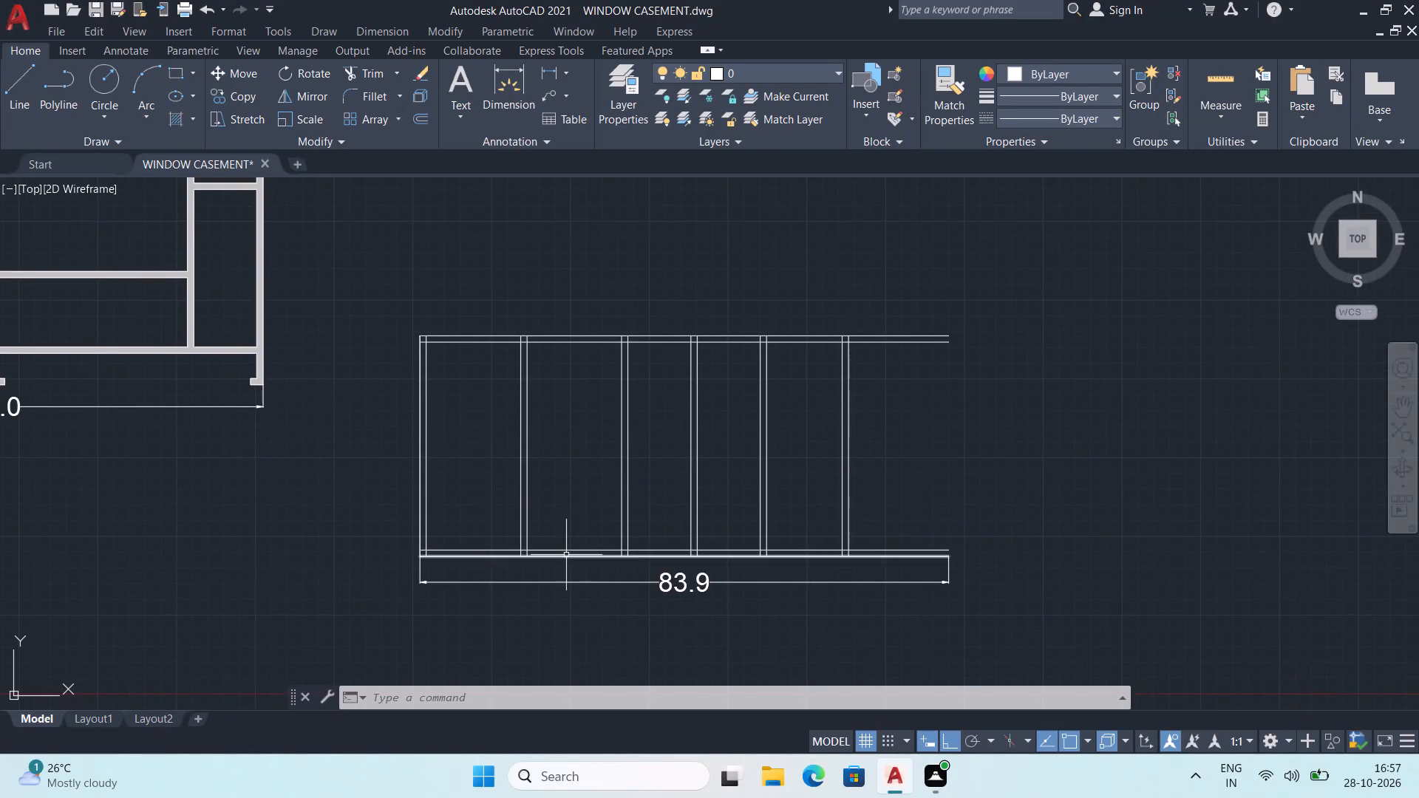
Draw a line diagonally across the second profile's lower-left corner between the wall lines' ends, then continue it 1 up the outer wall.
{"action": "middle_click_drag", "start_coordinate": [571, 542], "coordinate": [588, 480]}
{"action": "scroll", "coordinate": [538, 504], "scroll_direction": "up", "scroll_amount": 1}
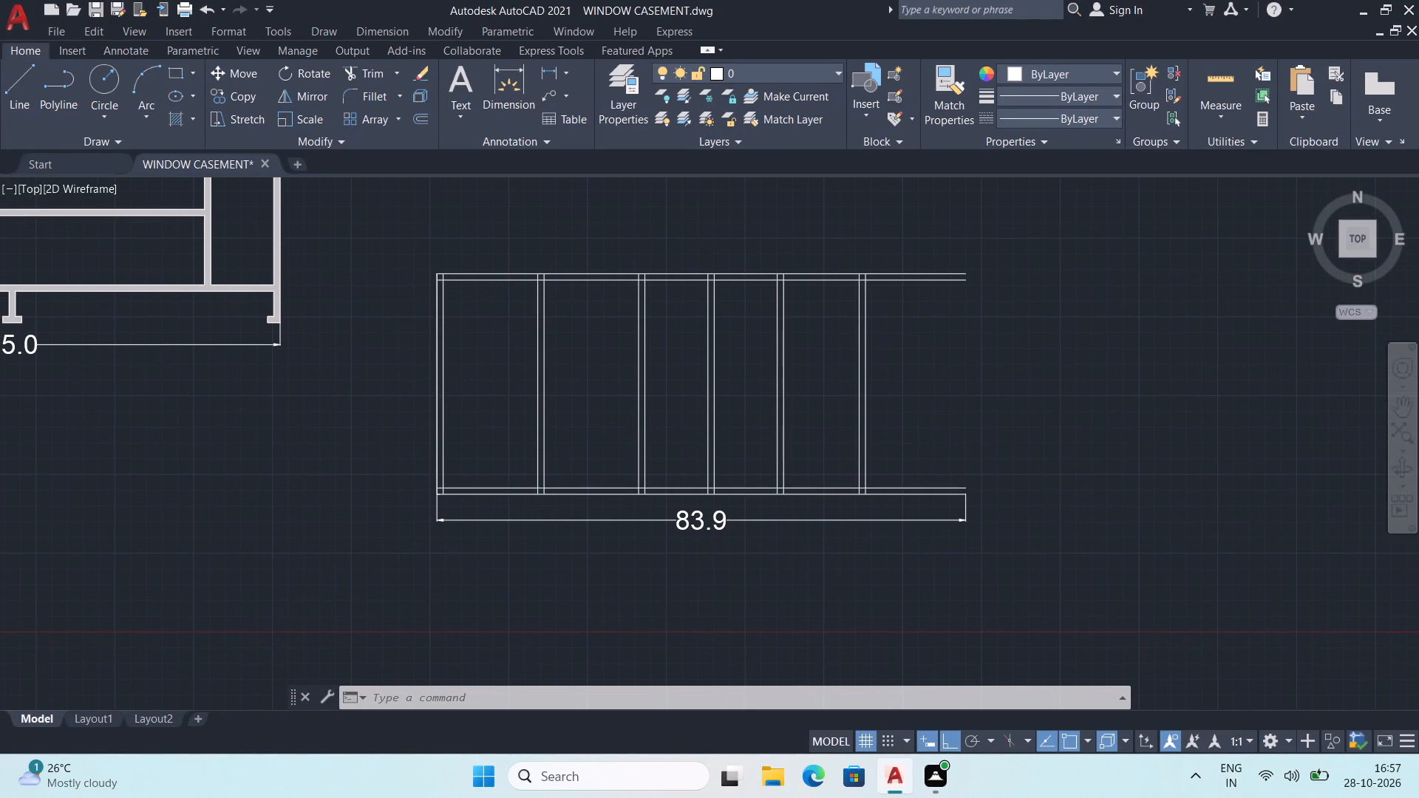
{"action": "scroll", "coordinate": [472, 513], "scroll_direction": "up", "scroll_amount": 2}
{"action": "middle_click_drag", "start_coordinate": [472, 513], "coordinate": [472, 533]}
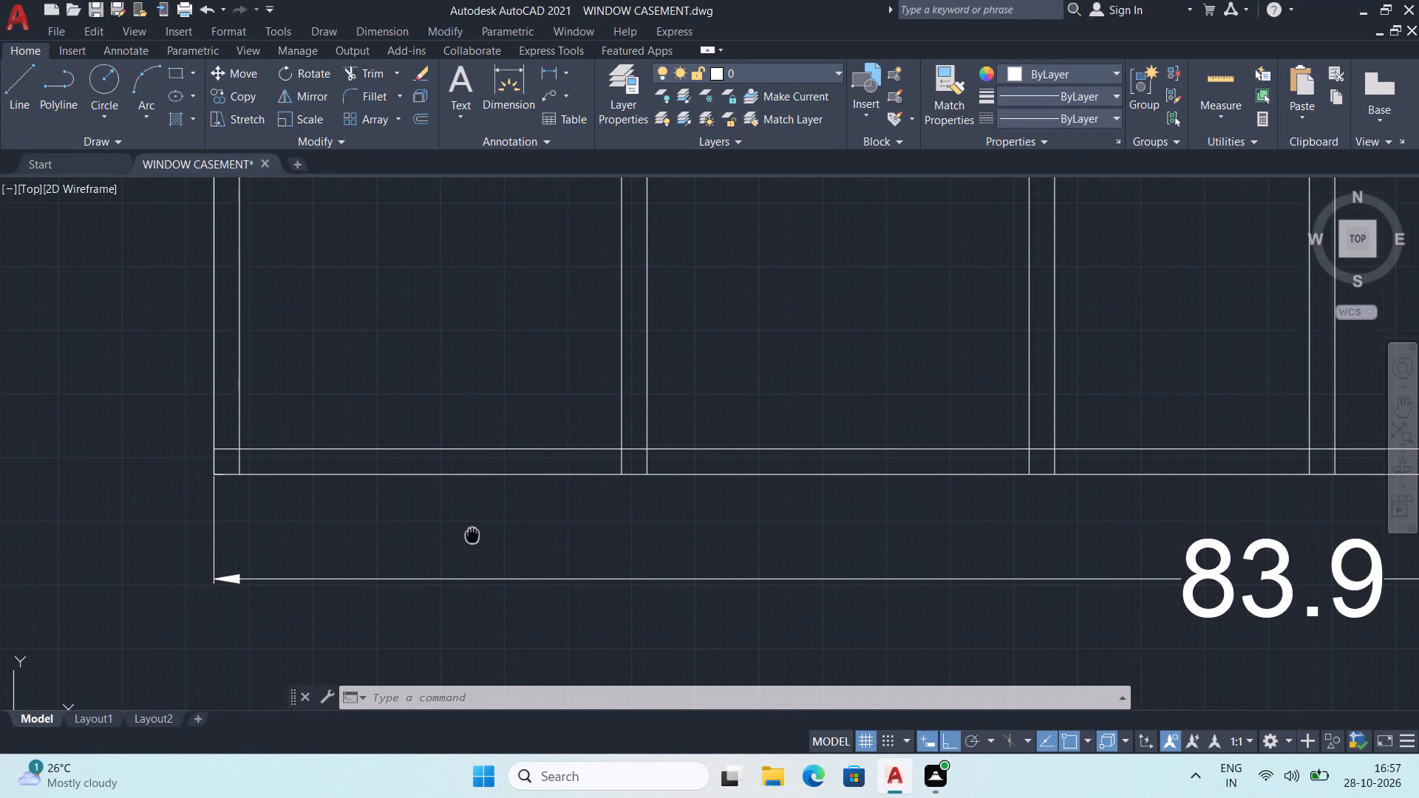
{"action": "middle_click_drag", "start_coordinate": [472, 533], "coordinate": [472, 549]}
{"action": "scroll", "coordinate": [464, 549], "scroll_direction": "up", "scroll_amount": 2}
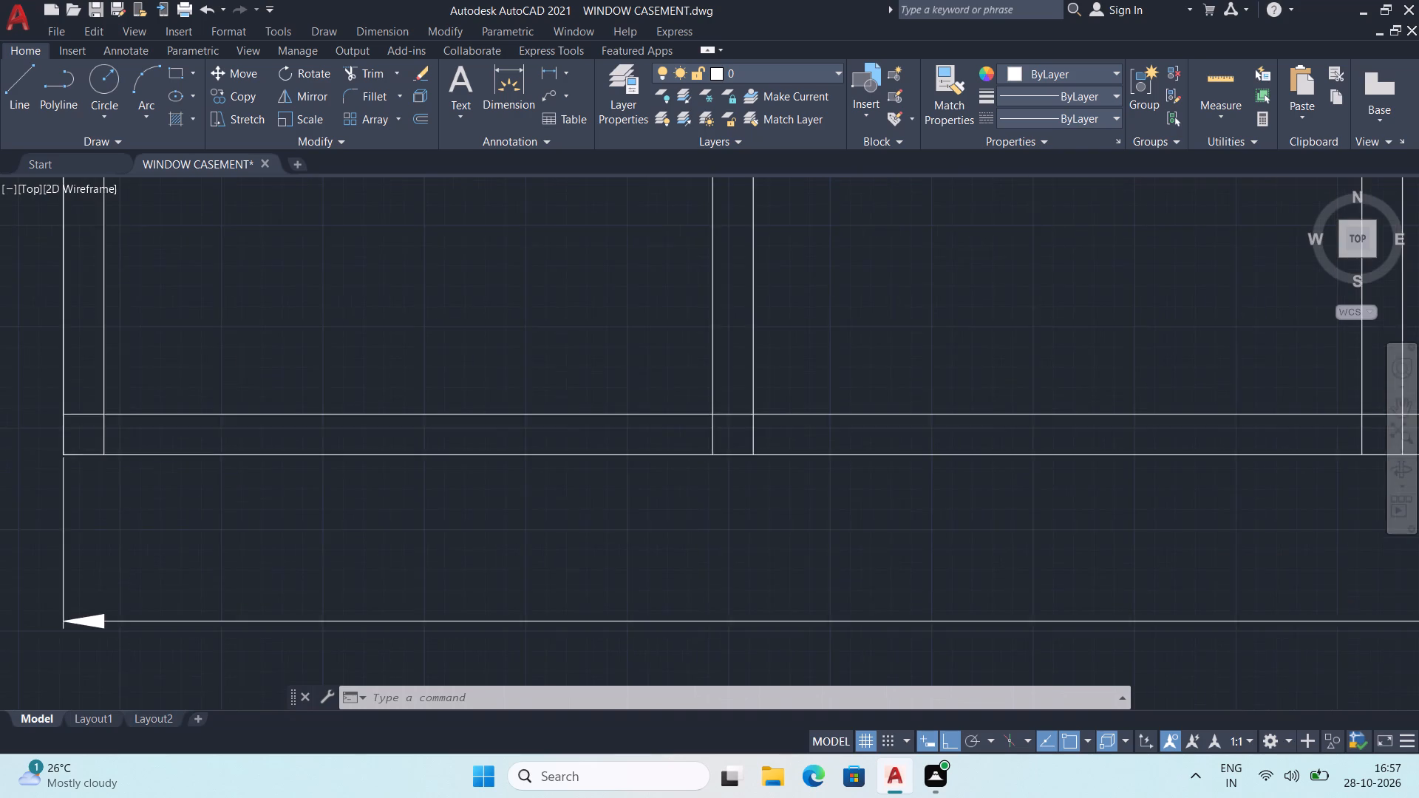
{"action": "middle_click_drag", "start_coordinate": [464, 549], "coordinate": [554, 564]}
{"action": "scroll", "coordinate": [570, 551], "scroll_direction": "down", "scroll_amount": 2}
{"action": "middle_click_drag", "start_coordinate": [570, 551], "coordinate": [599, 553]}
{"action": "key", "text": "l"}
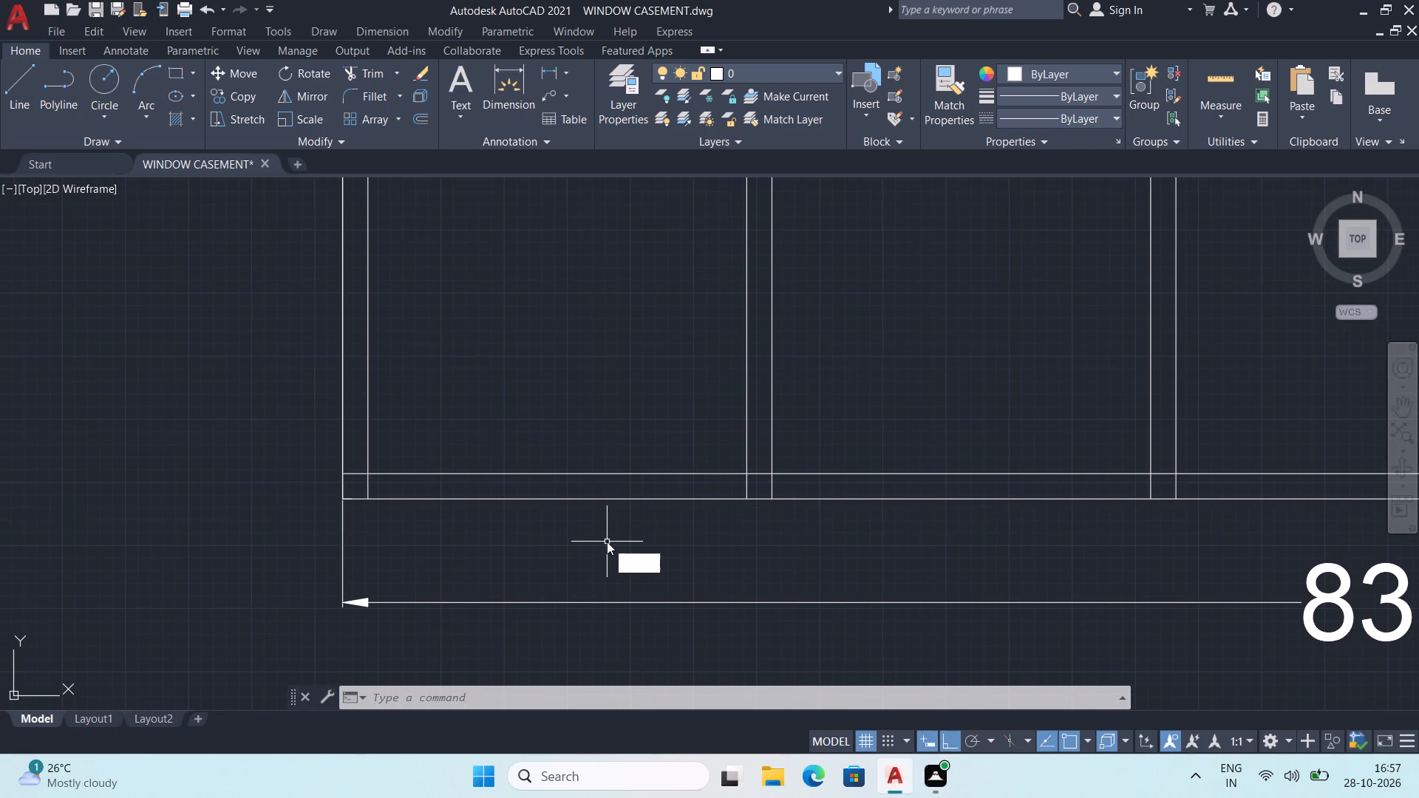
{"action": "key", "text": "Return"}
{"action": "scroll", "coordinate": [333, 497], "scroll_direction": "up", "scroll_amount": 3}
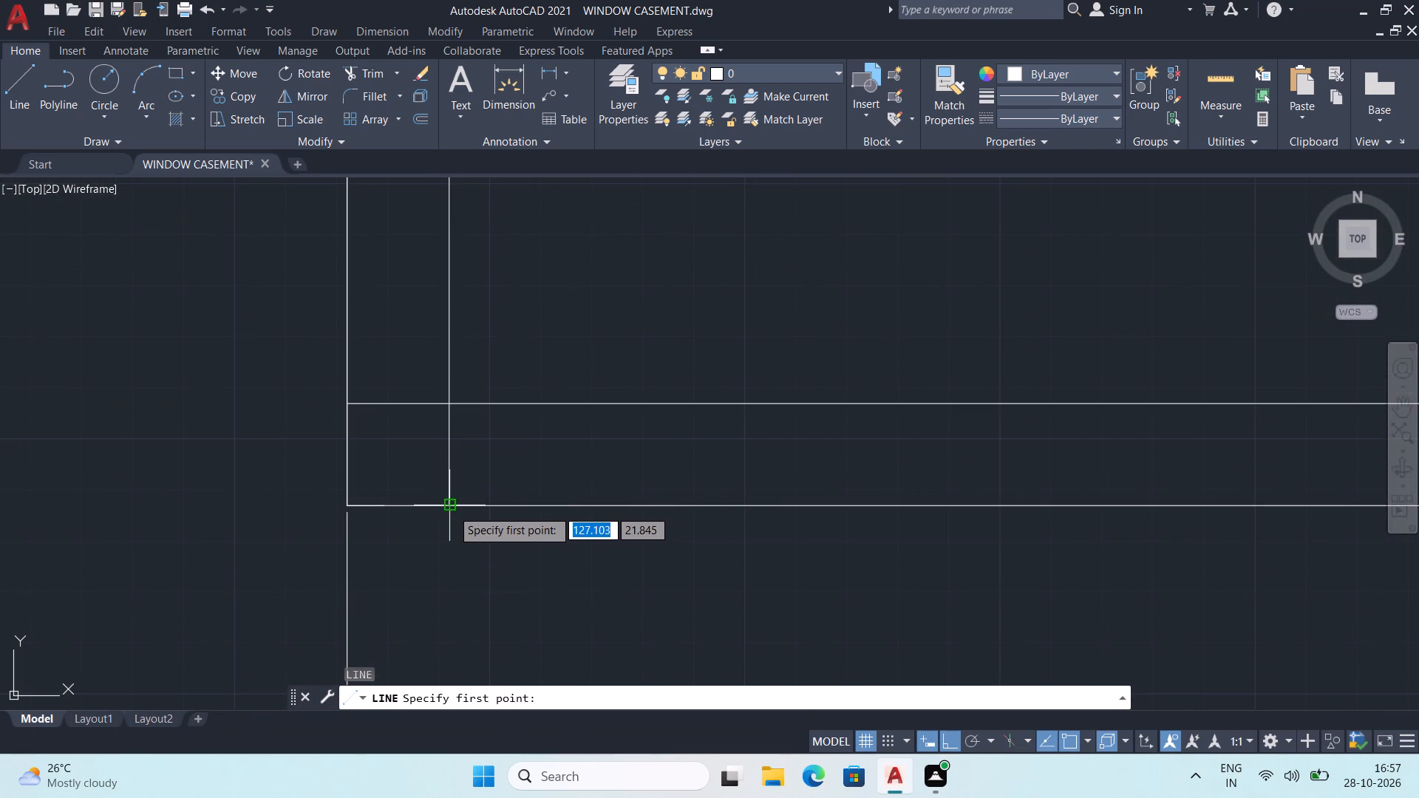
{"action": "left_click", "coordinate": [452, 509]}
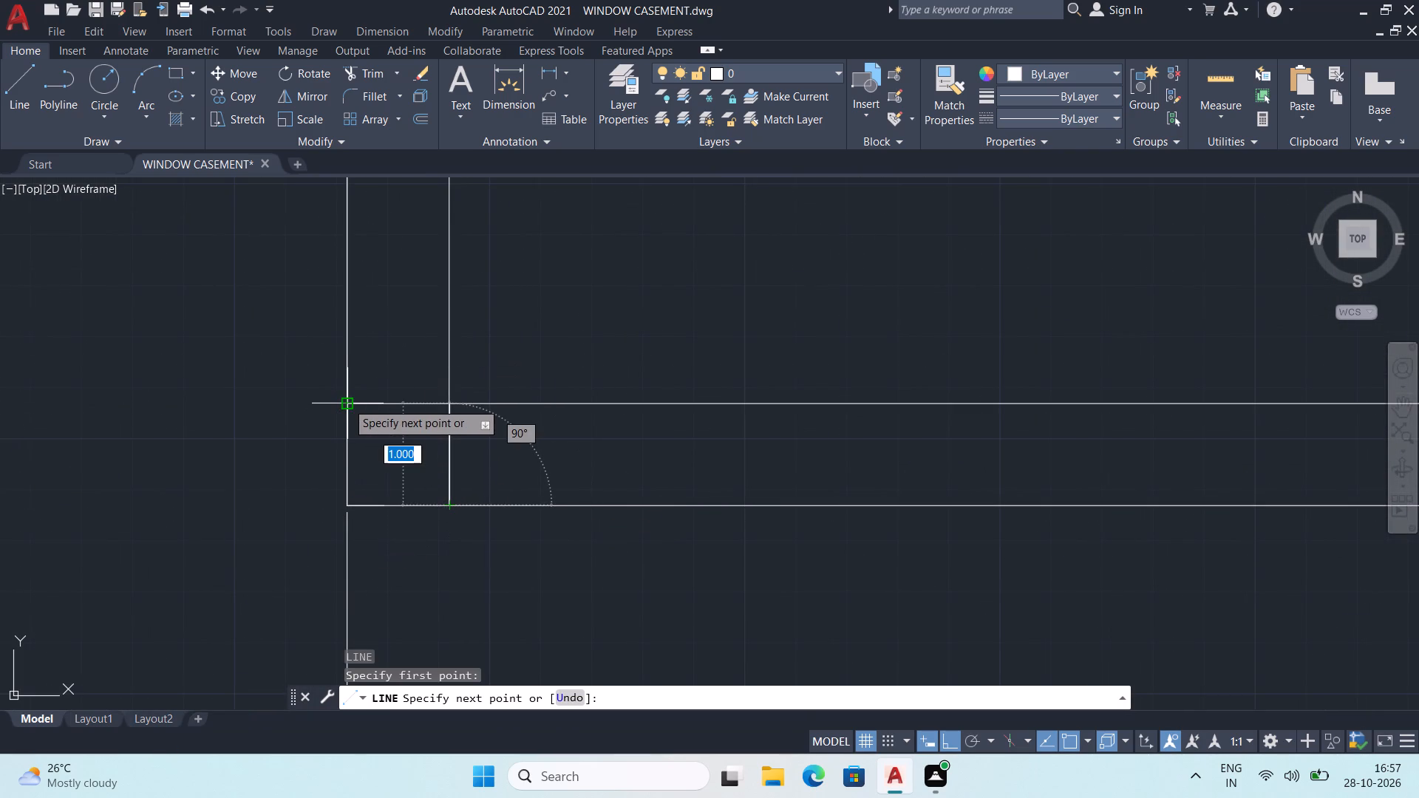
{"action": "left_click", "coordinate": [347, 402]}
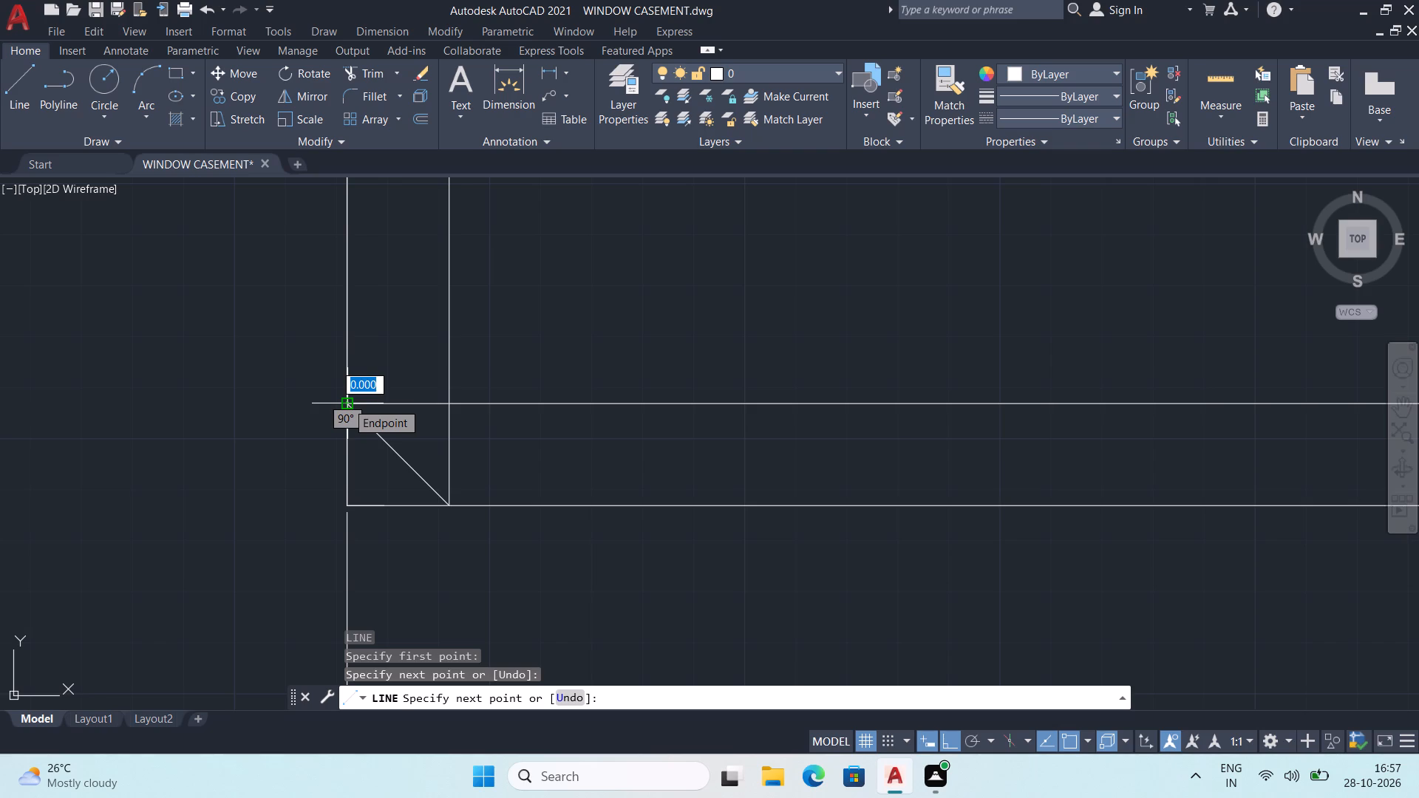
{"action": "middle_click_drag", "start_coordinate": [347, 402], "coordinate": [364, 483]}
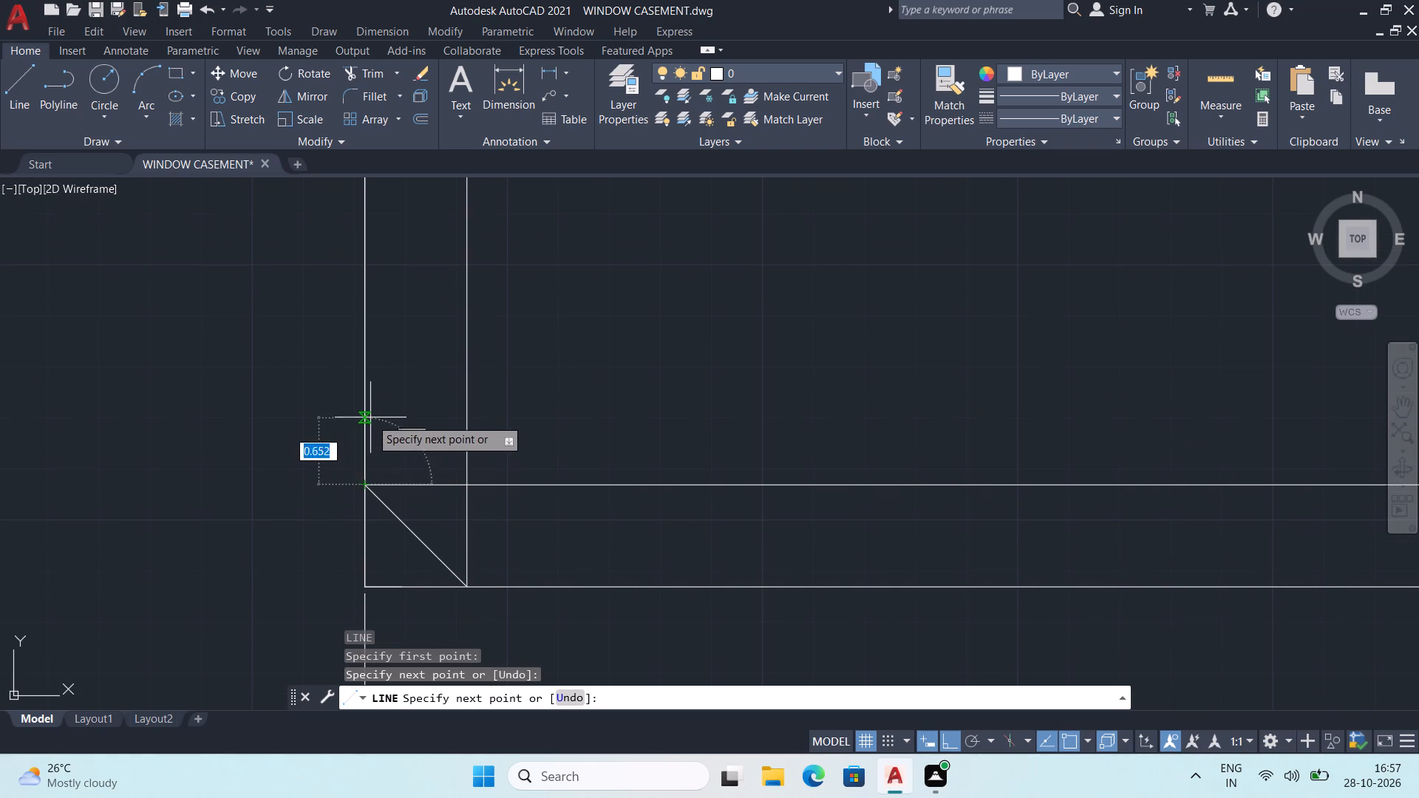
{"action": "key", "text": "1"}
{"action": "key", "text": "Return"}
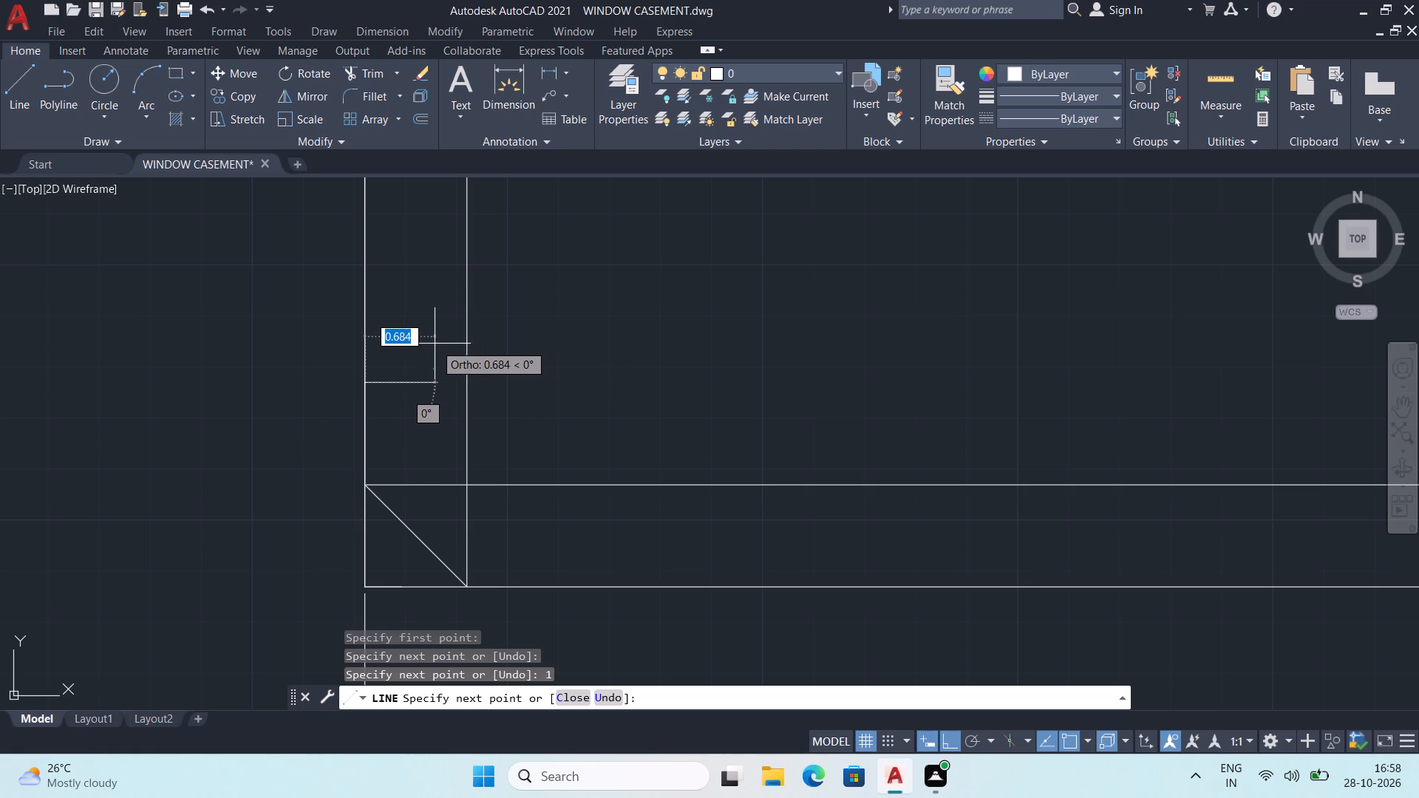
Switch from ortho to polar tracking and continue the line inward from the outer wall, about 0.64 long, rising at 30°.
{"action": "scroll", "coordinate": [432, 355], "scroll_direction": "up", "scroll_amount": 1}
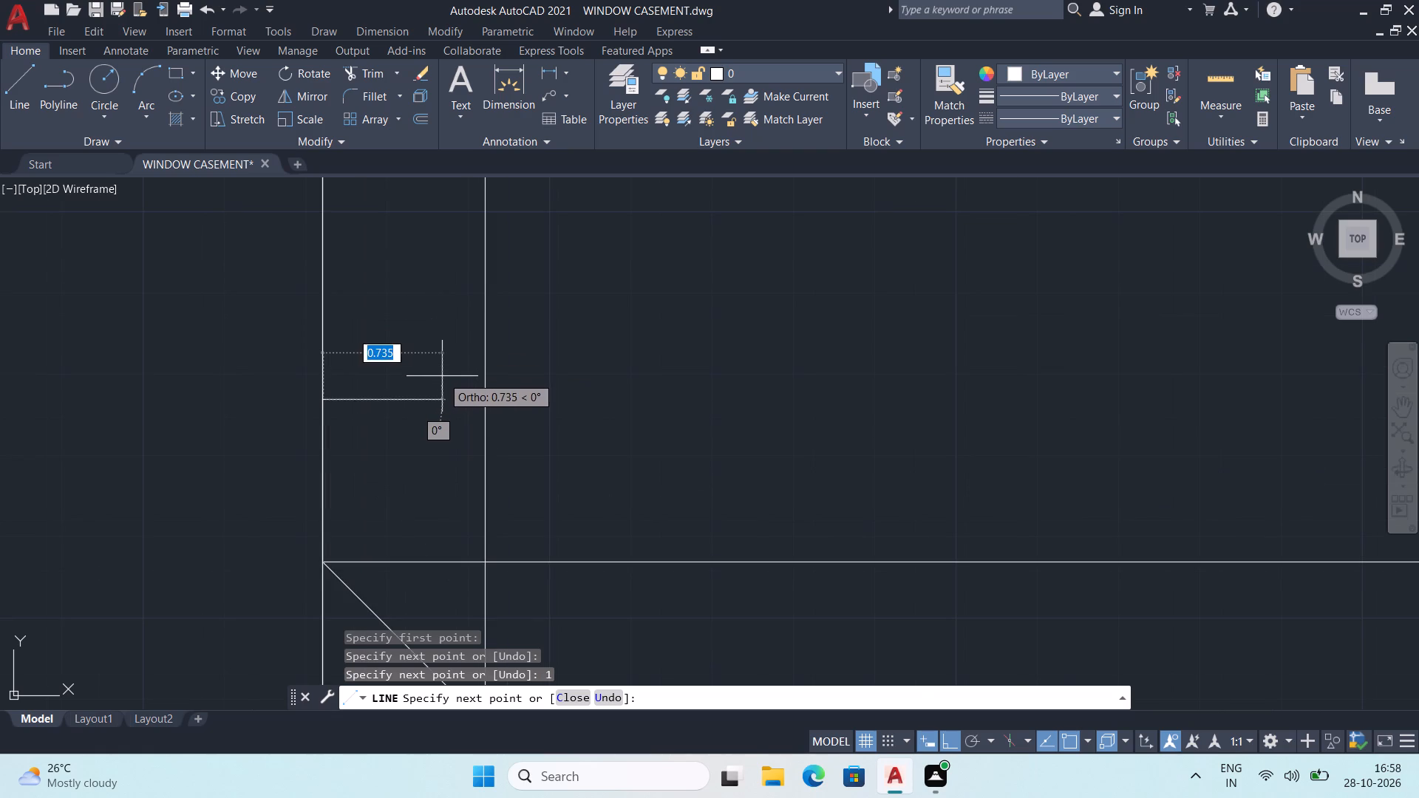
{"action": "scroll", "coordinate": [449, 388], "scroll_direction": "up", "scroll_amount": 1}
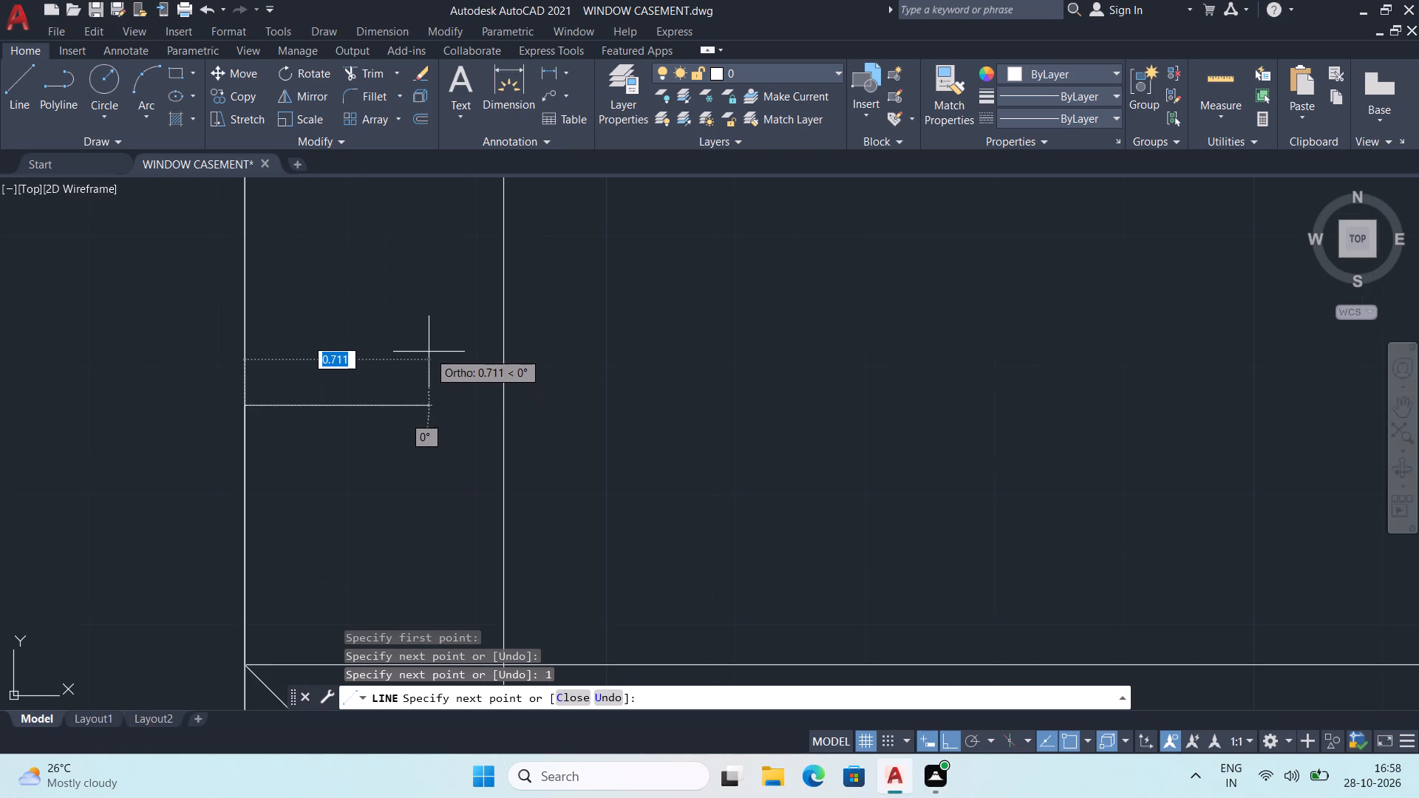
{"action": "key", "text": "F8"}
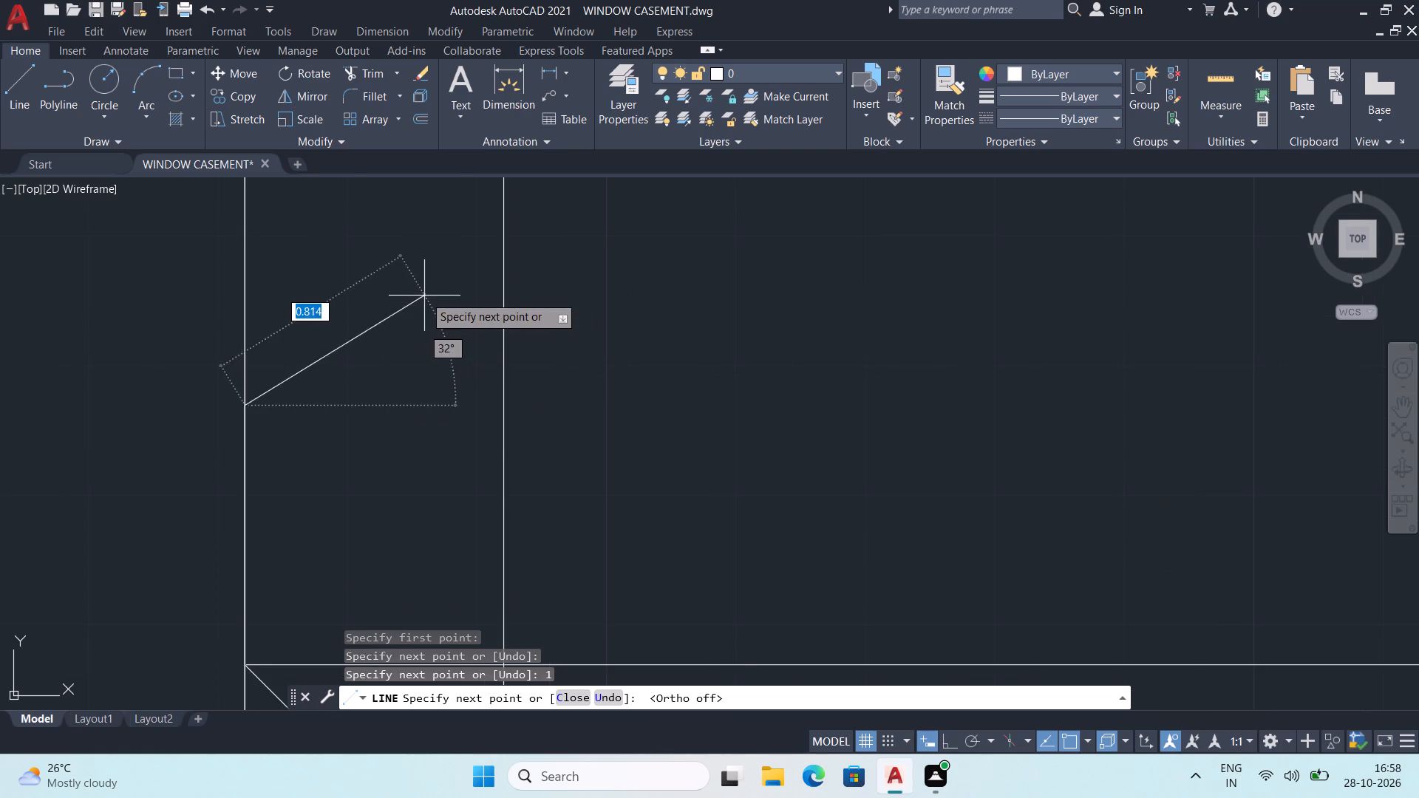
{"action": "left_click", "coordinate": [967, 737]}
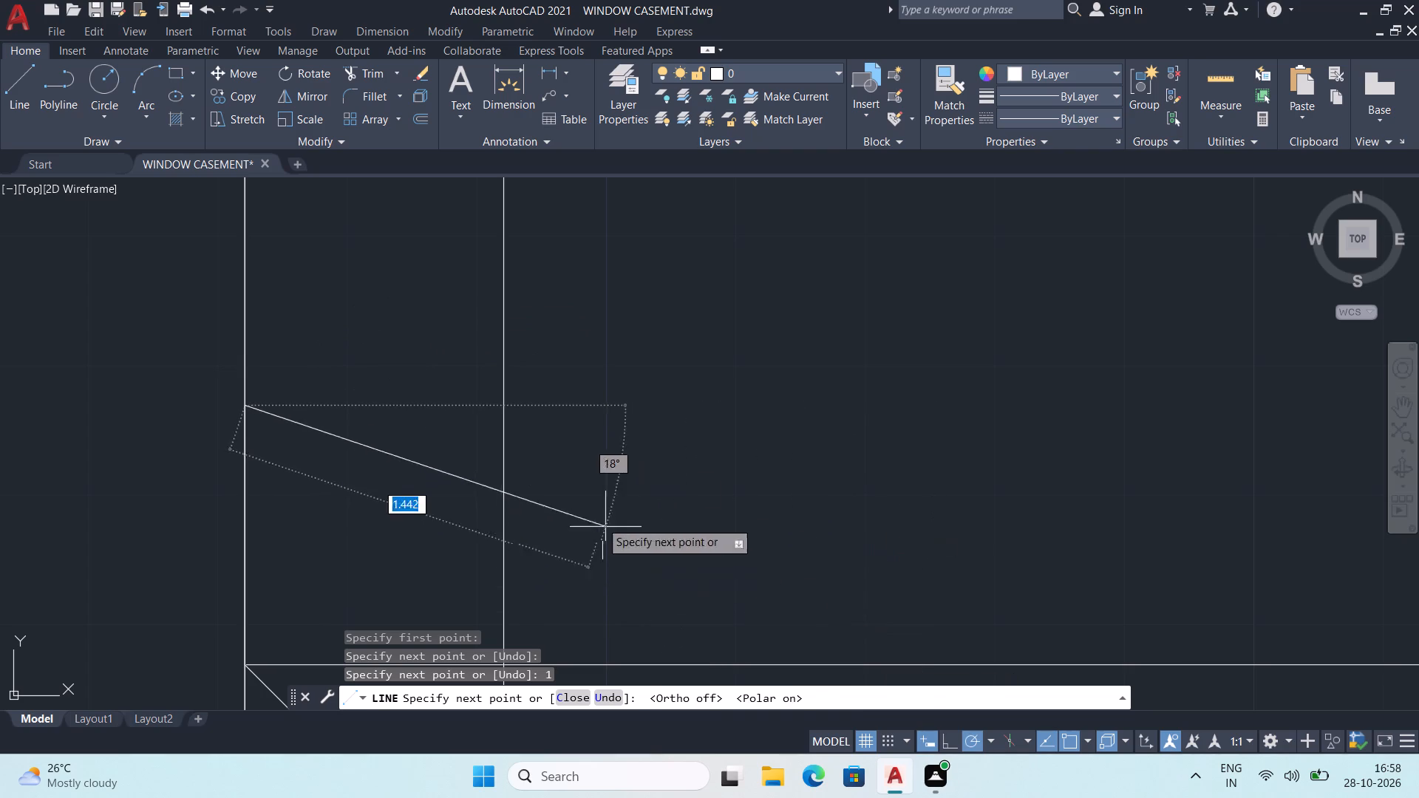
{"action": "middle_click_drag", "start_coordinate": [515, 381], "coordinate": [565, 516]}
{"action": "scroll", "coordinate": [478, 463], "scroll_direction": "down", "scroll_amount": 5}
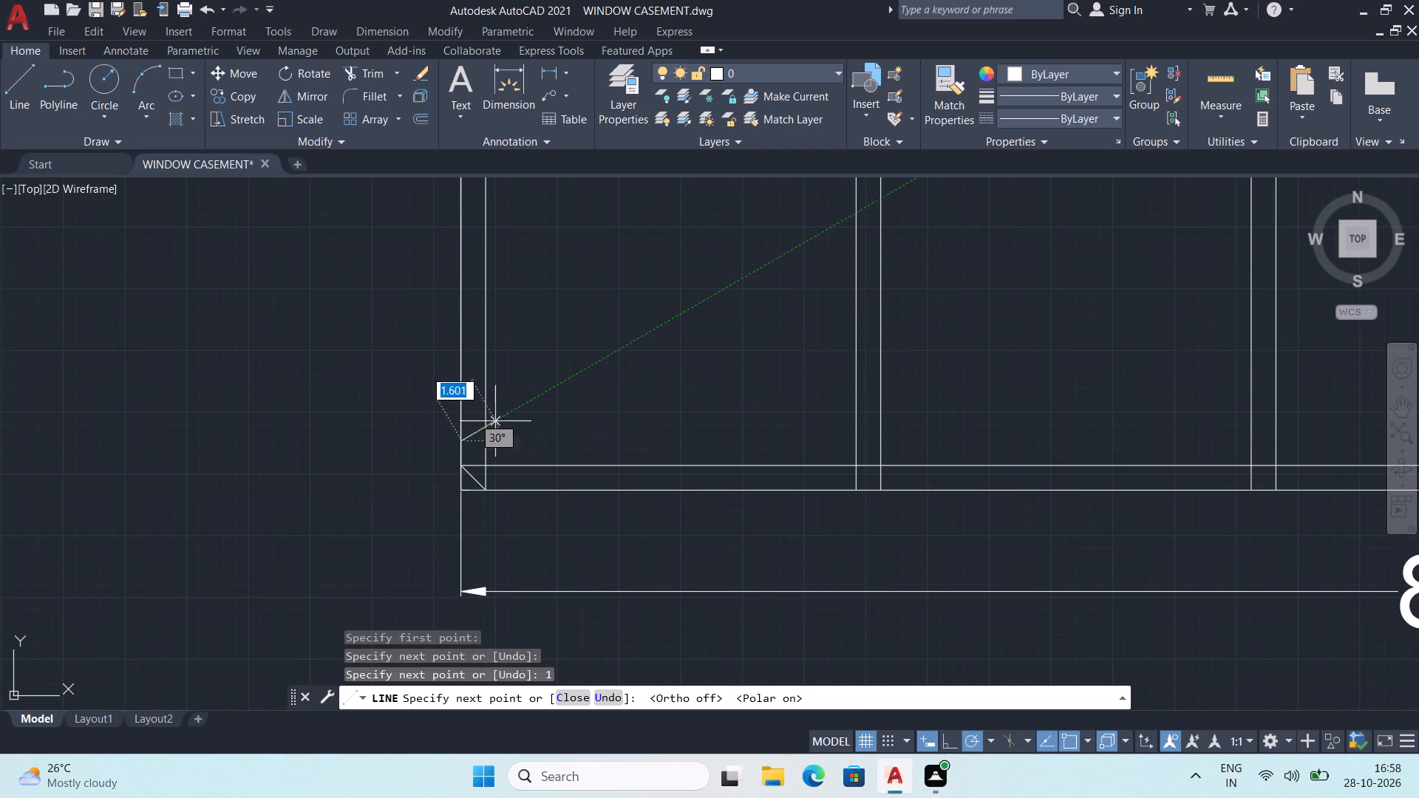
{"action": "middle_click_drag", "start_coordinate": [509, 412], "coordinate": [442, 474]}
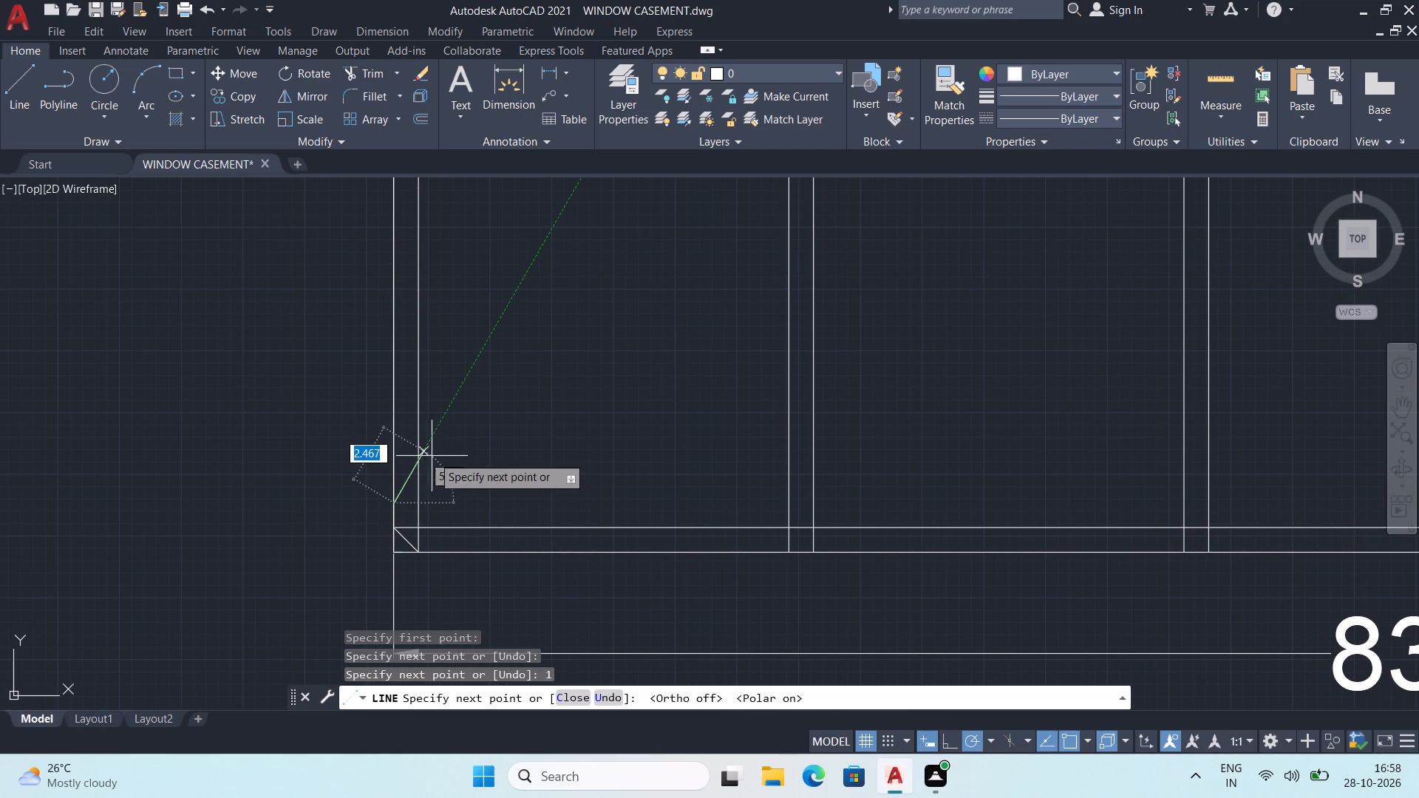
{"action": "scroll", "coordinate": [431, 456], "scroll_direction": "down", "scroll_amount": 2}
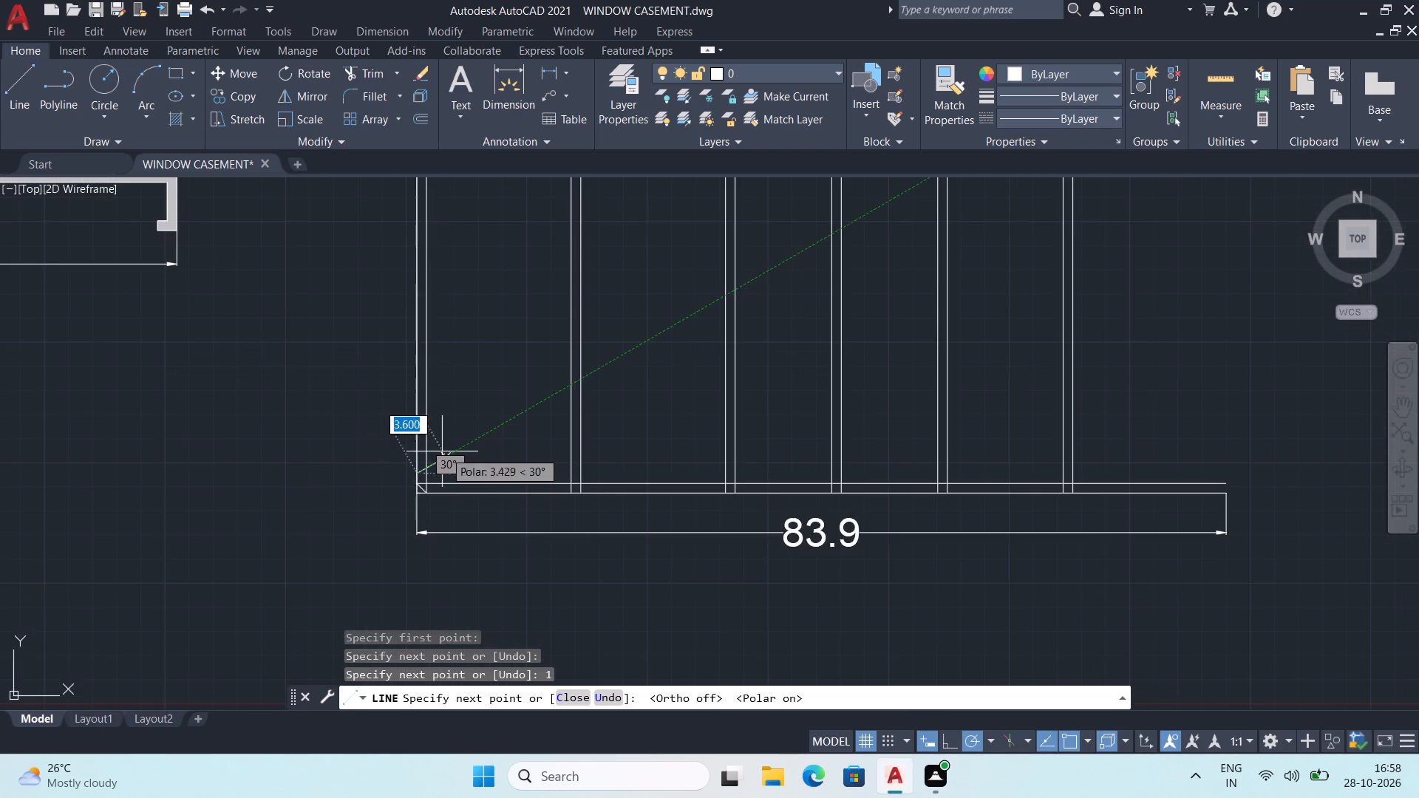
{"action": "scroll", "coordinate": [445, 450], "scroll_direction": "down", "scroll_amount": 1}
{"action": "scroll", "coordinate": [439, 450], "scroll_direction": "up", "scroll_amount": 1}
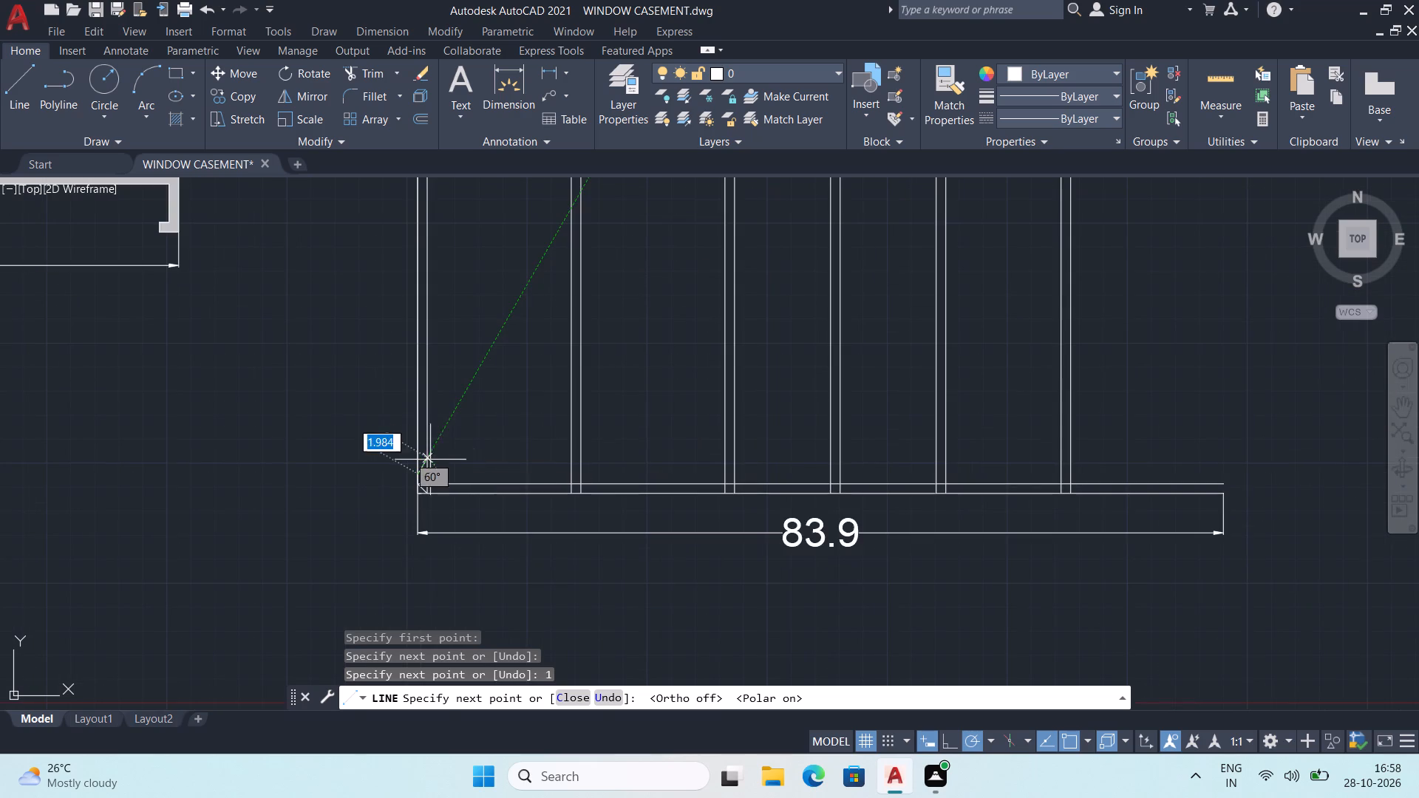
{"action": "scroll", "coordinate": [429, 463], "scroll_direction": "up", "scroll_amount": 4}
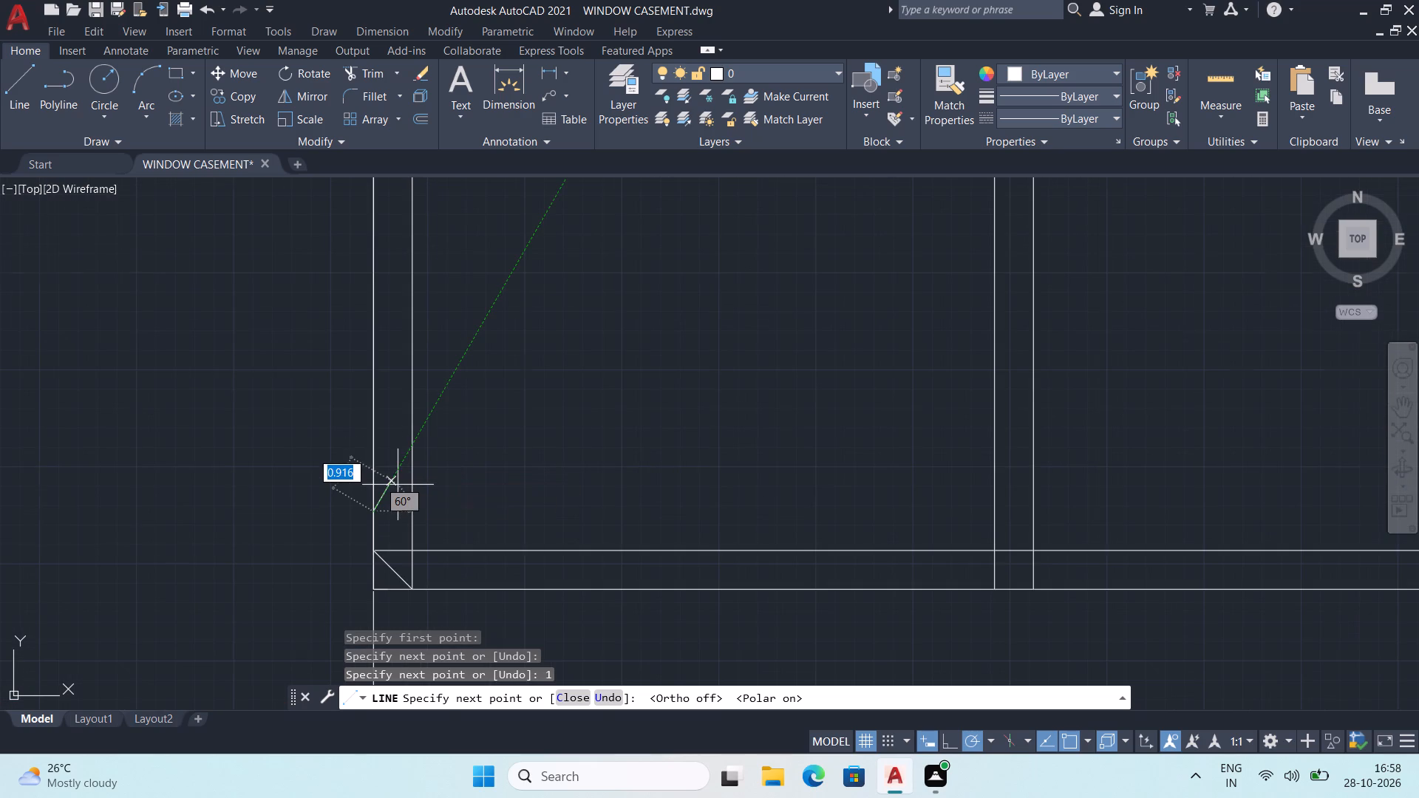
{"action": "scroll", "coordinate": [398, 485], "scroll_direction": "up", "scroll_amount": 1}
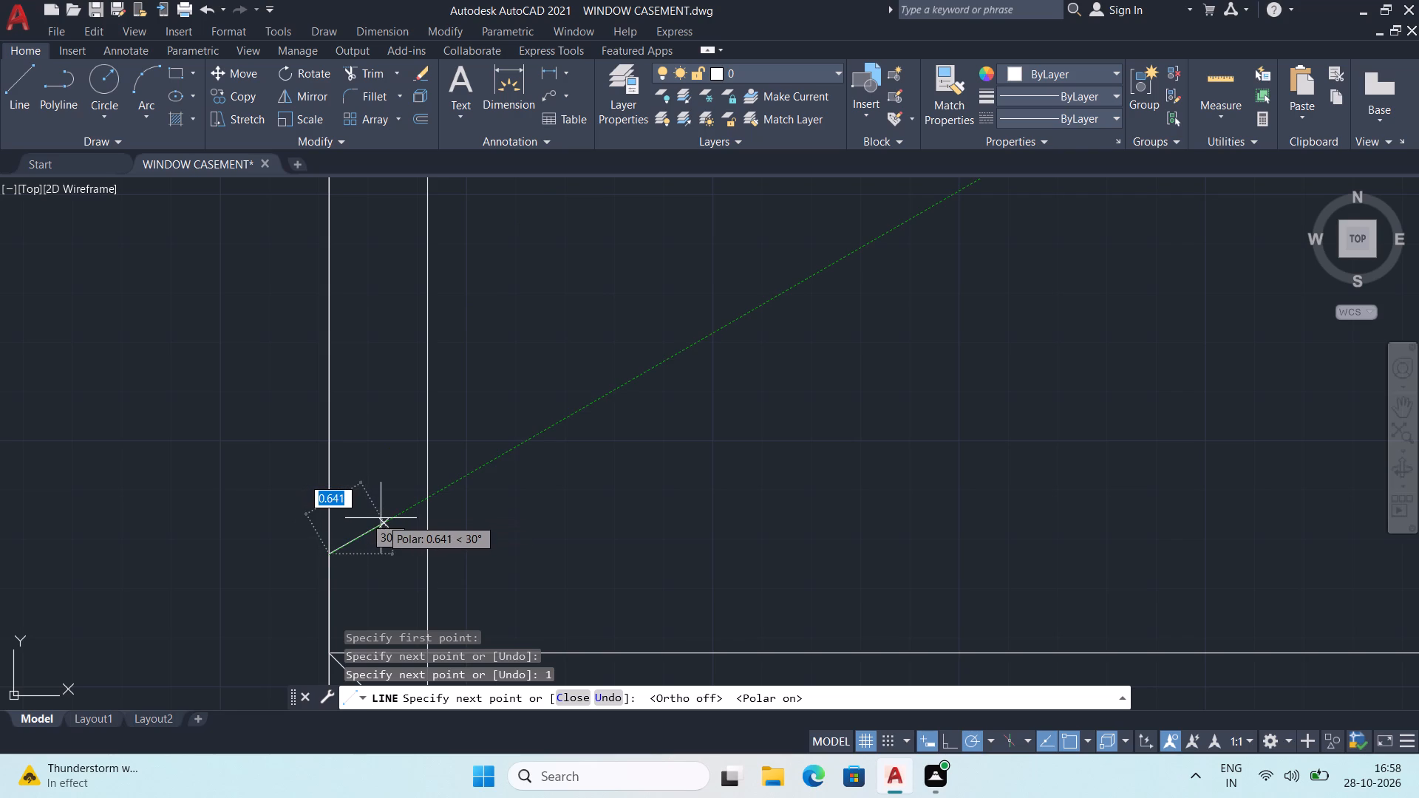
{"action": "left_click", "coordinate": [384, 519]}
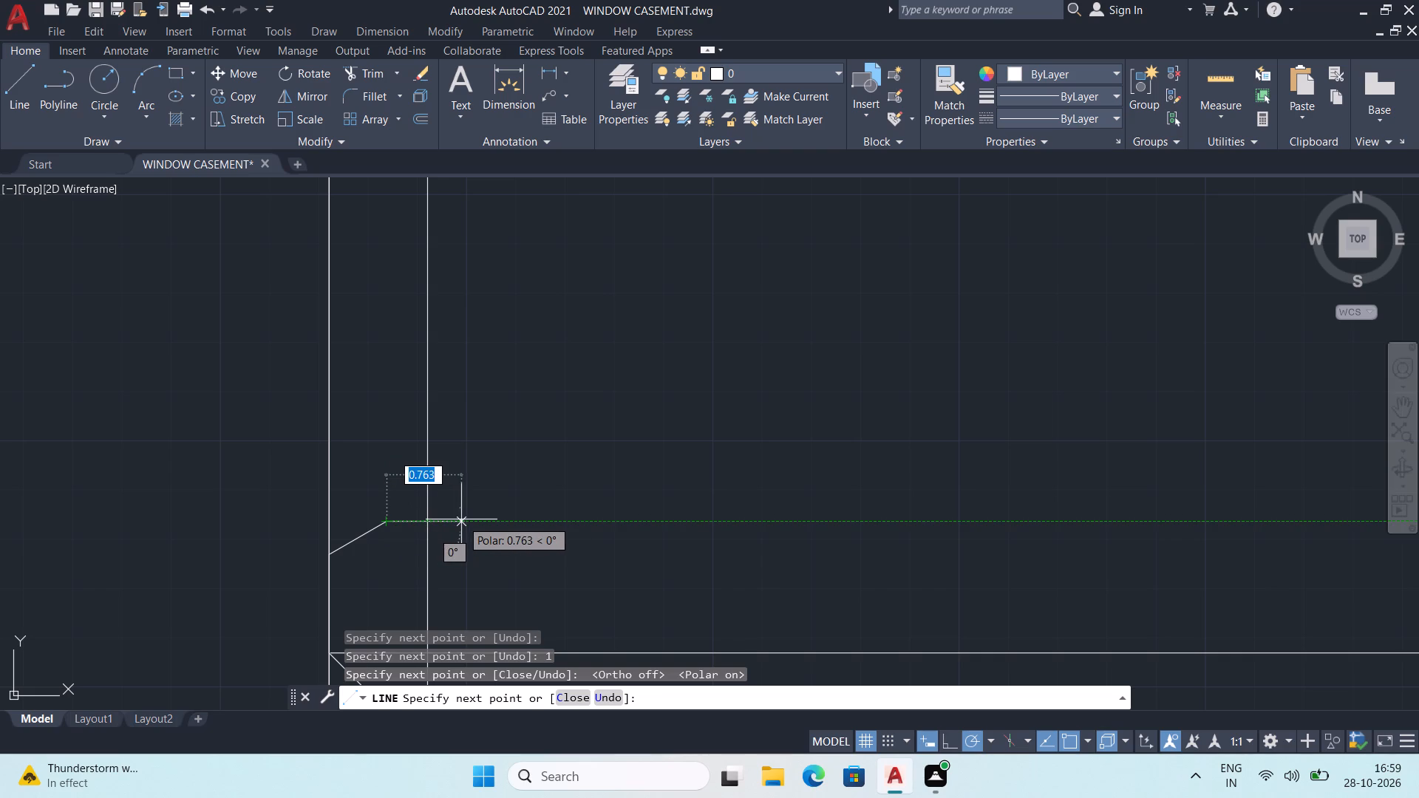
Continue the line 0.9 rightward and 0.5 down, then back left to the left wall's inner line, forming a hook.
{"action": "type", "text": "0.9"}
{"action": "key", "text": "Return"}
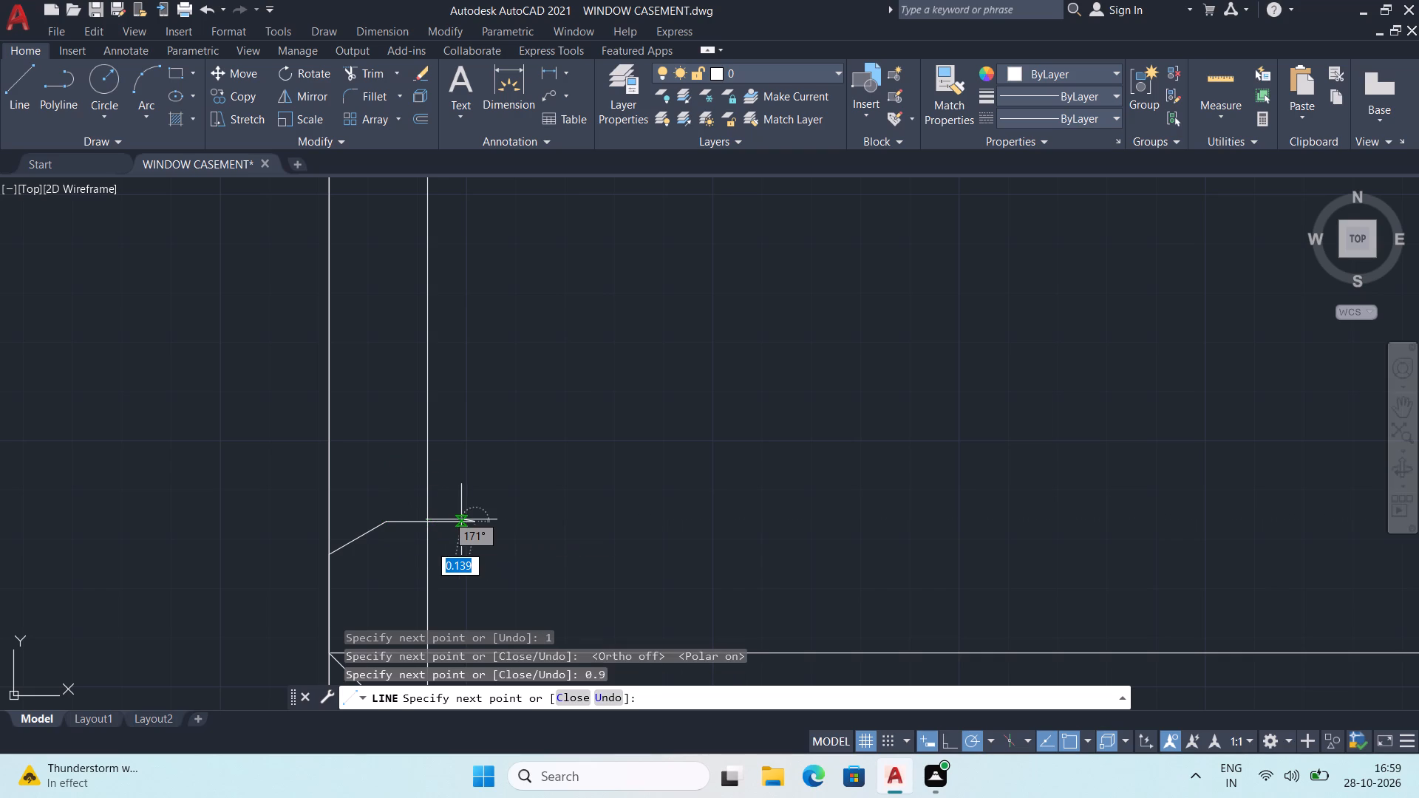
{"action": "middle_click_drag", "start_coordinate": [506, 552], "coordinate": [483, 381]}
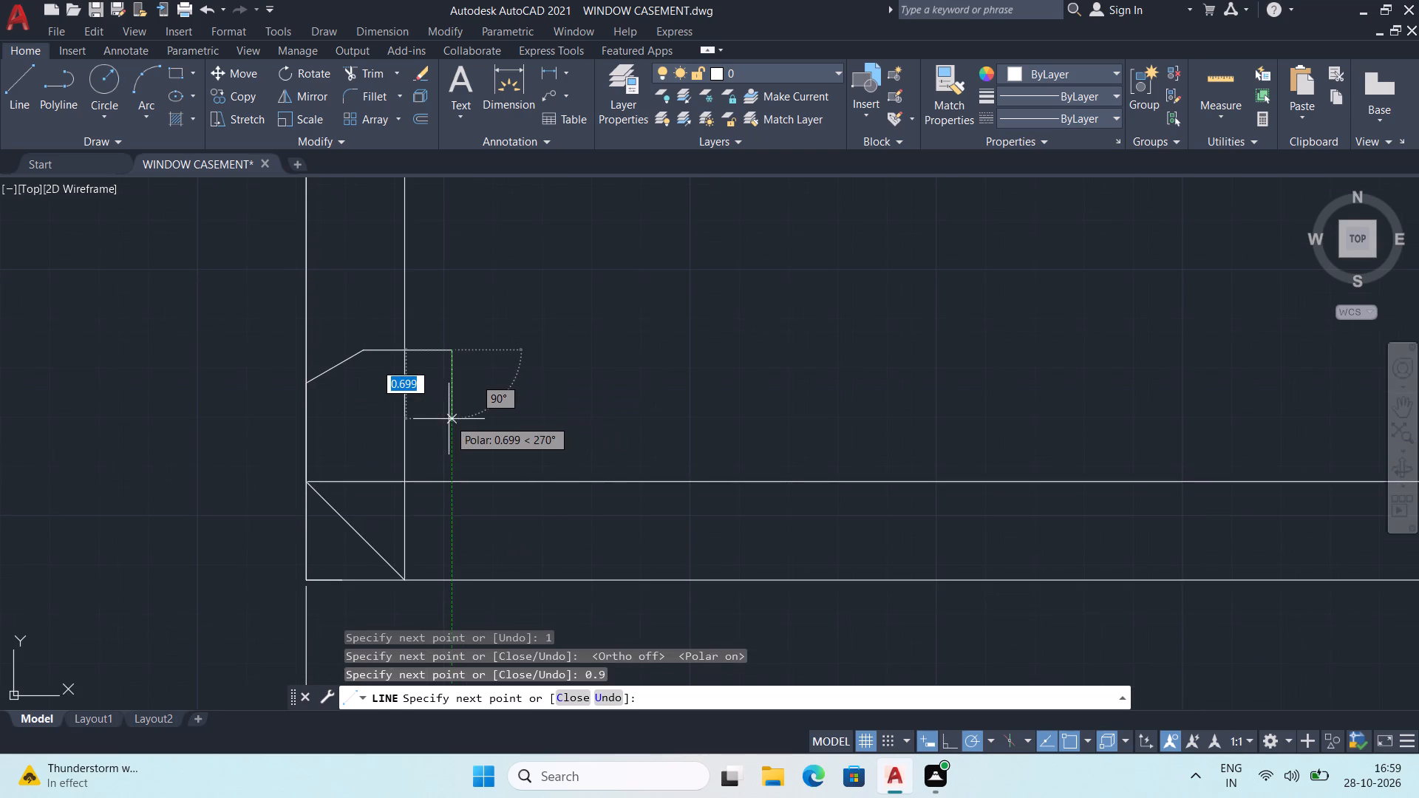
{"action": "type", "text": "0.5"}
{"action": "key", "text": "Return"}
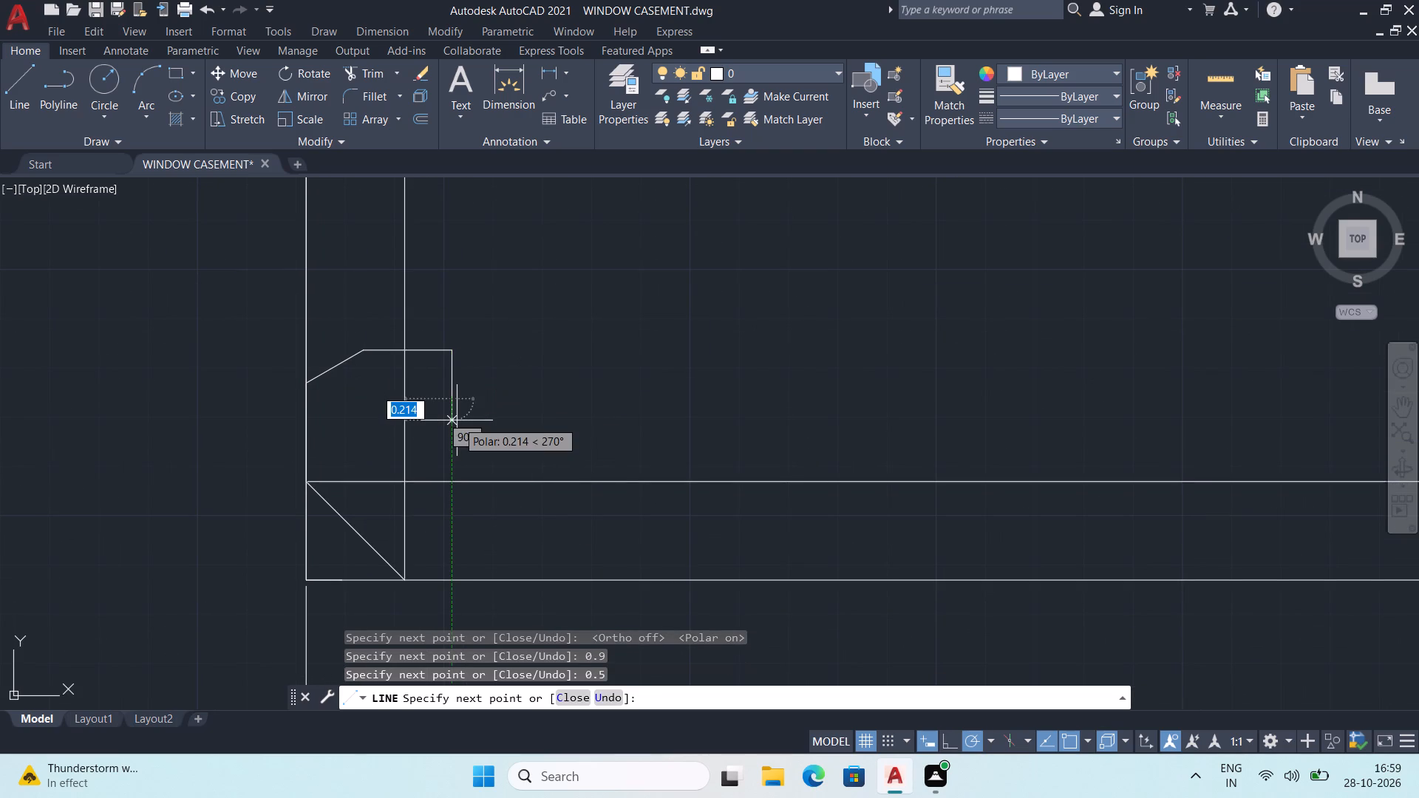
{"action": "middle_click_drag", "start_coordinate": [399, 405], "coordinate": [406, 434]}
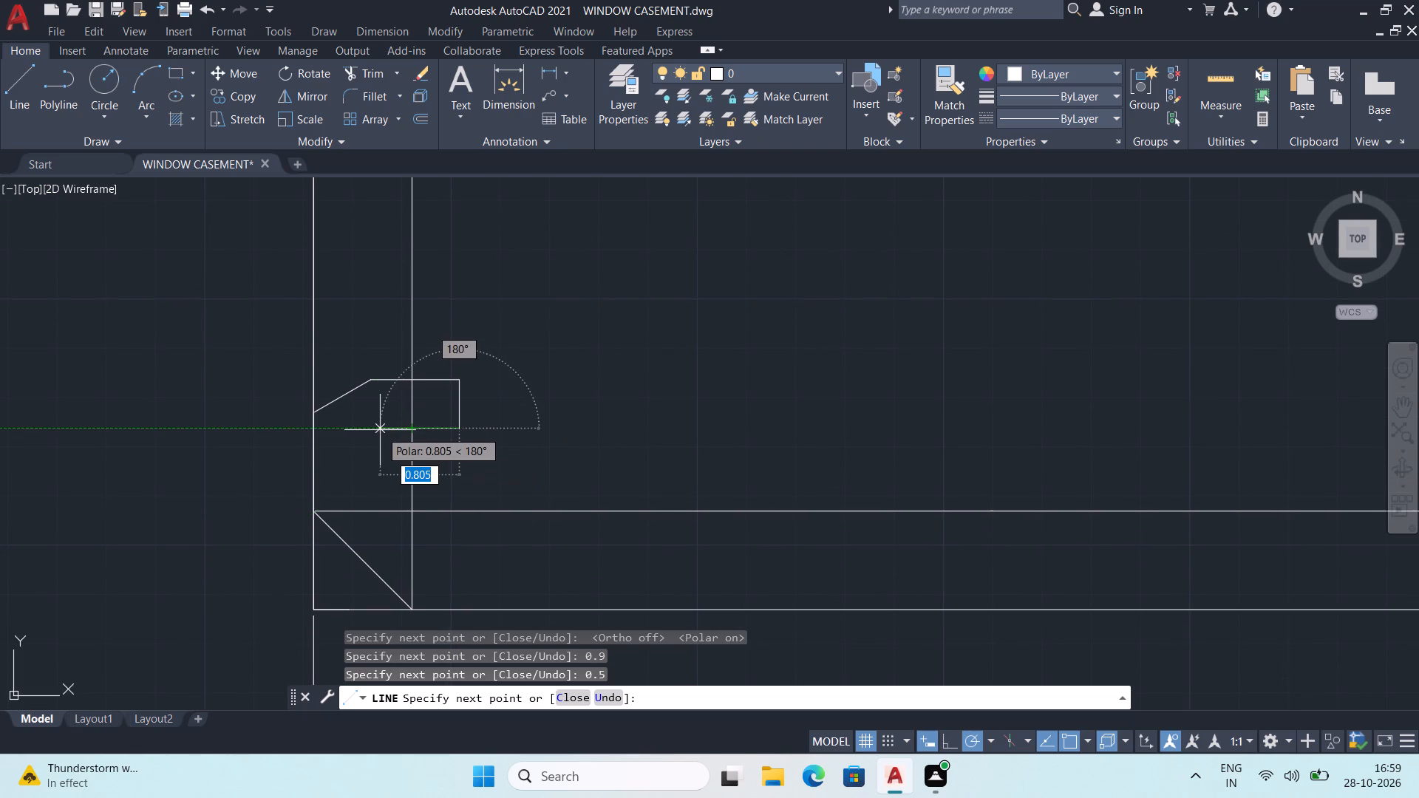
{"action": "scroll", "coordinate": [380, 430], "scroll_direction": "up", "scroll_amount": 2}
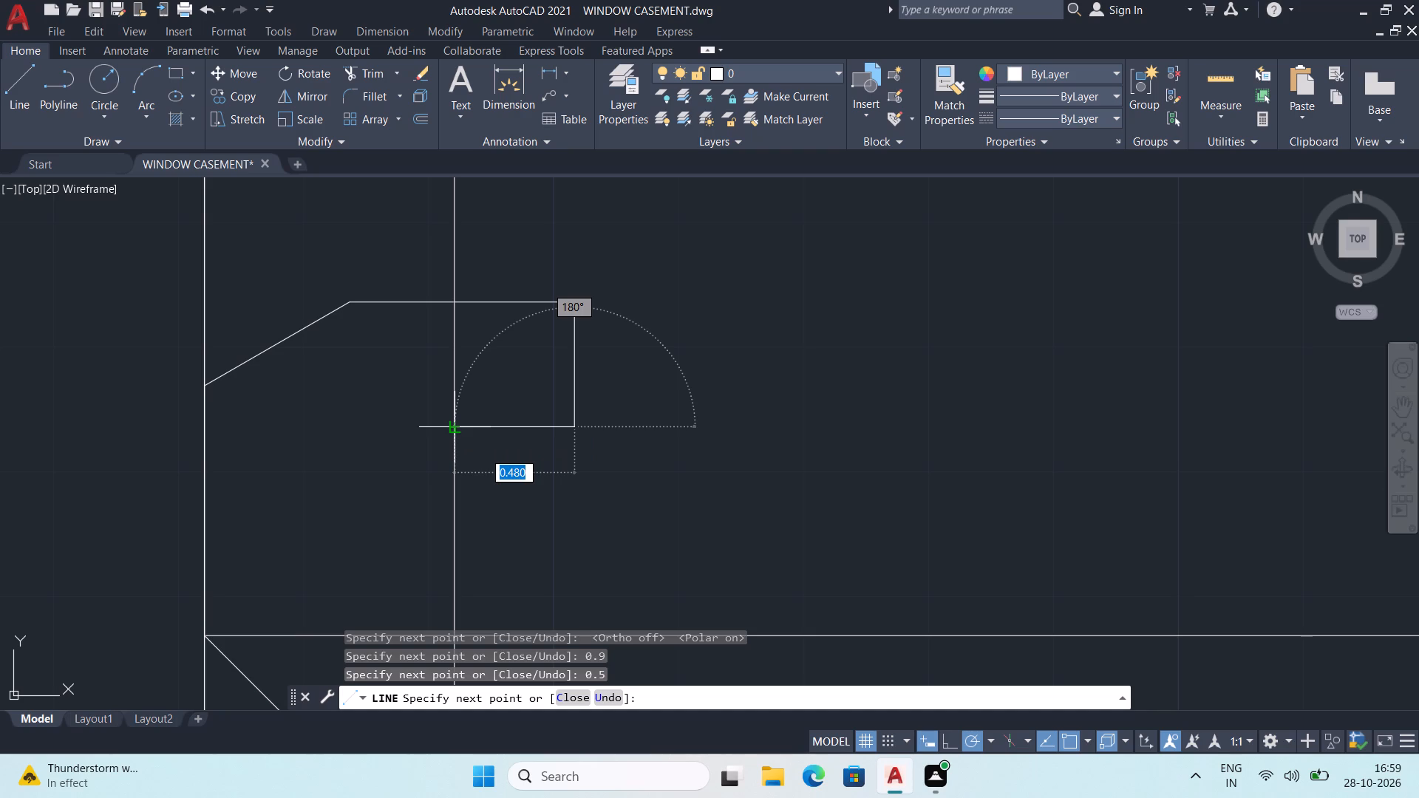
{"action": "left_click", "coordinate": [451, 425]}
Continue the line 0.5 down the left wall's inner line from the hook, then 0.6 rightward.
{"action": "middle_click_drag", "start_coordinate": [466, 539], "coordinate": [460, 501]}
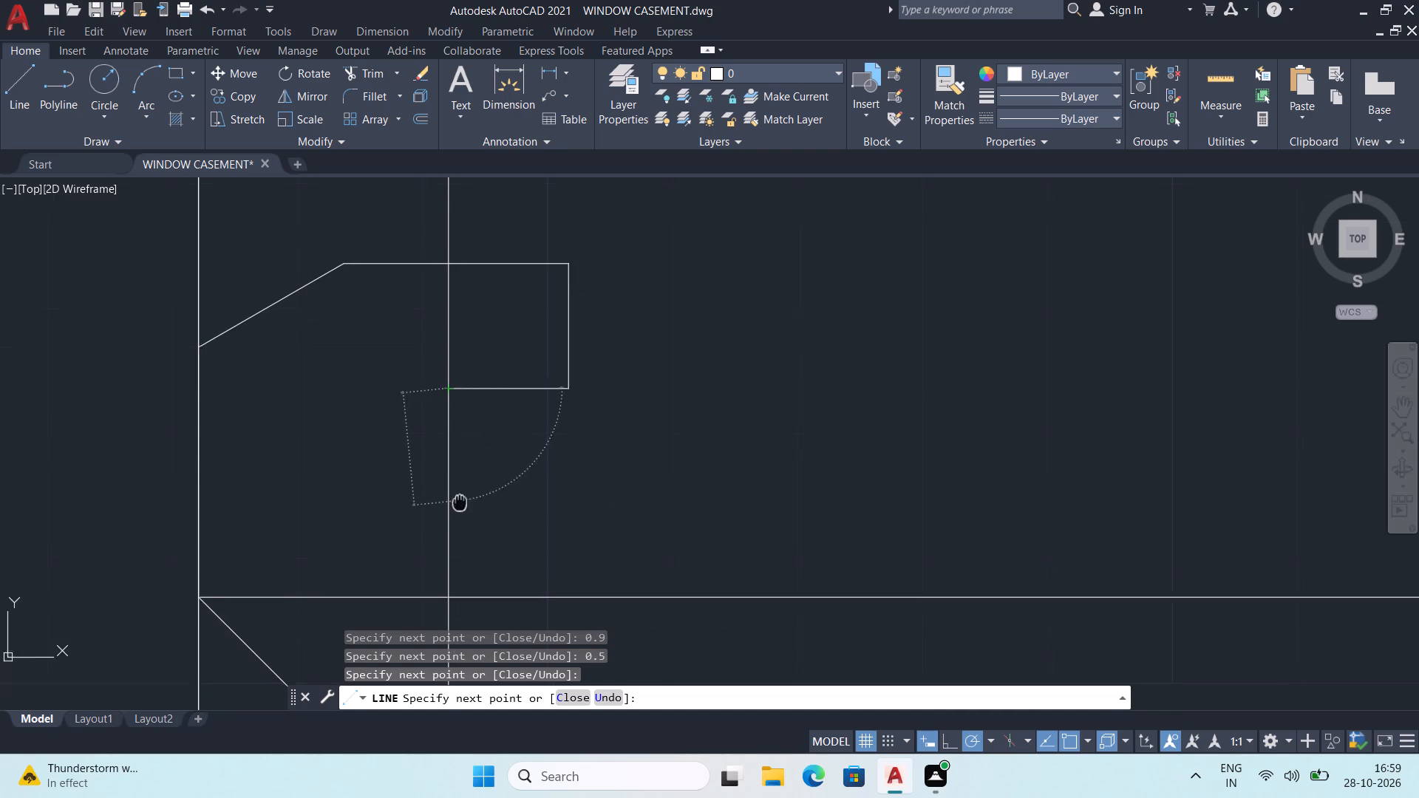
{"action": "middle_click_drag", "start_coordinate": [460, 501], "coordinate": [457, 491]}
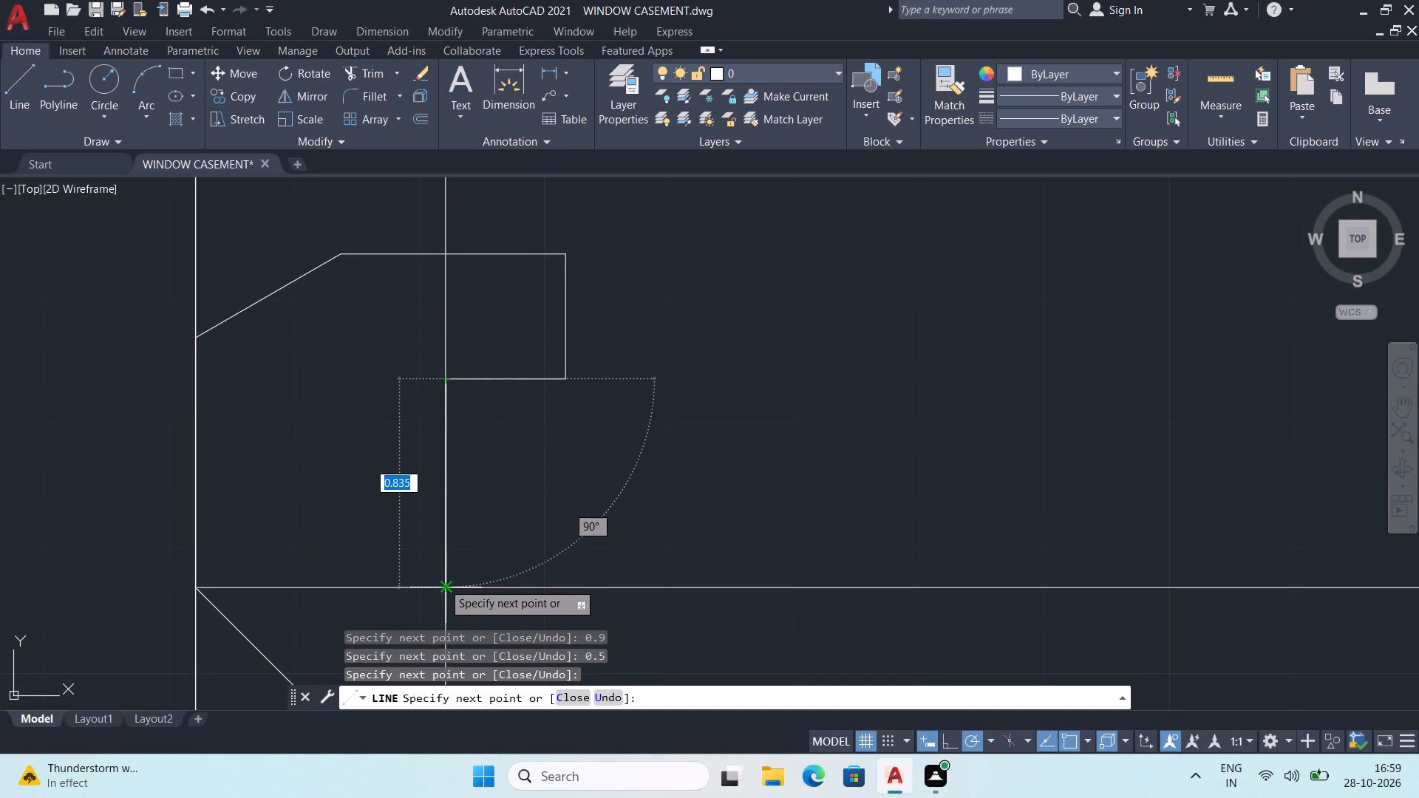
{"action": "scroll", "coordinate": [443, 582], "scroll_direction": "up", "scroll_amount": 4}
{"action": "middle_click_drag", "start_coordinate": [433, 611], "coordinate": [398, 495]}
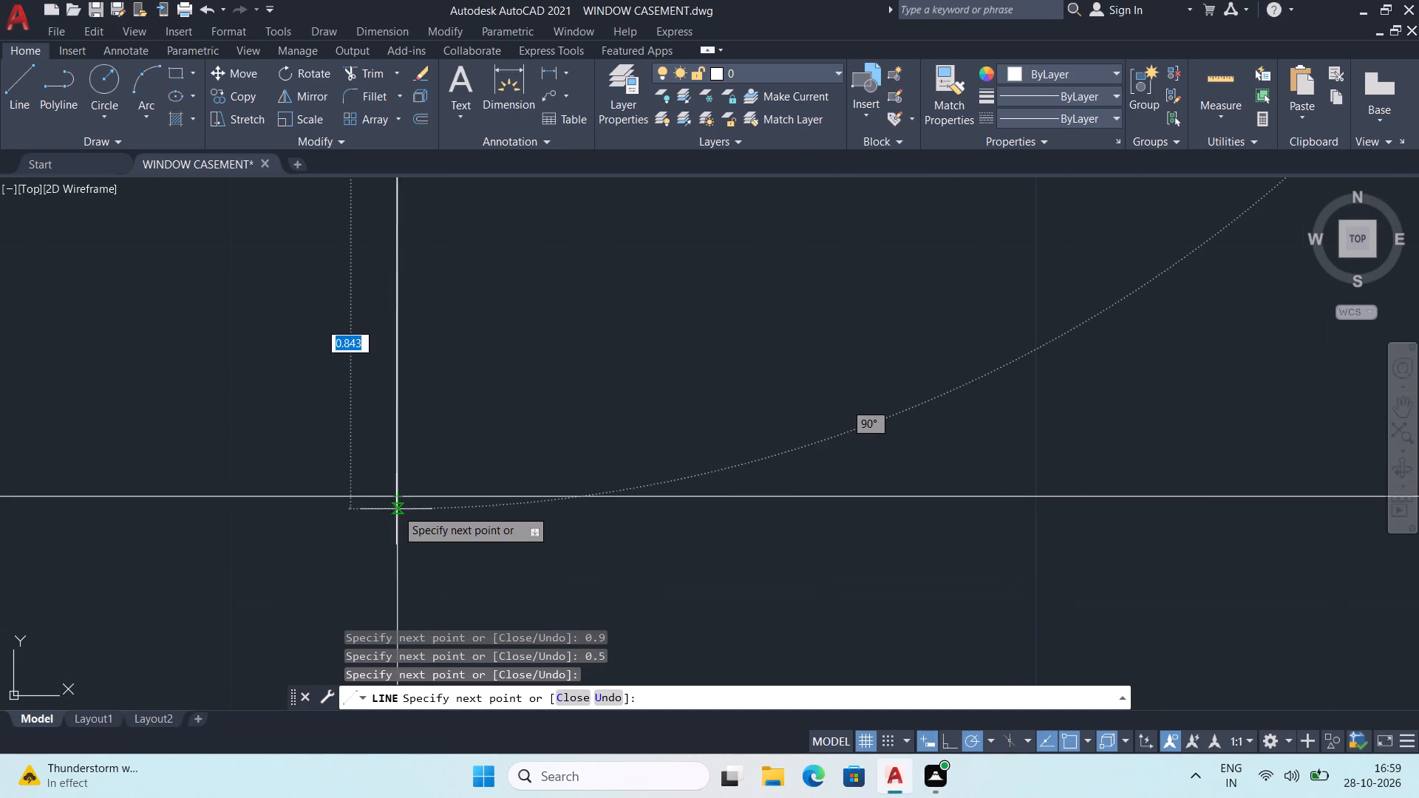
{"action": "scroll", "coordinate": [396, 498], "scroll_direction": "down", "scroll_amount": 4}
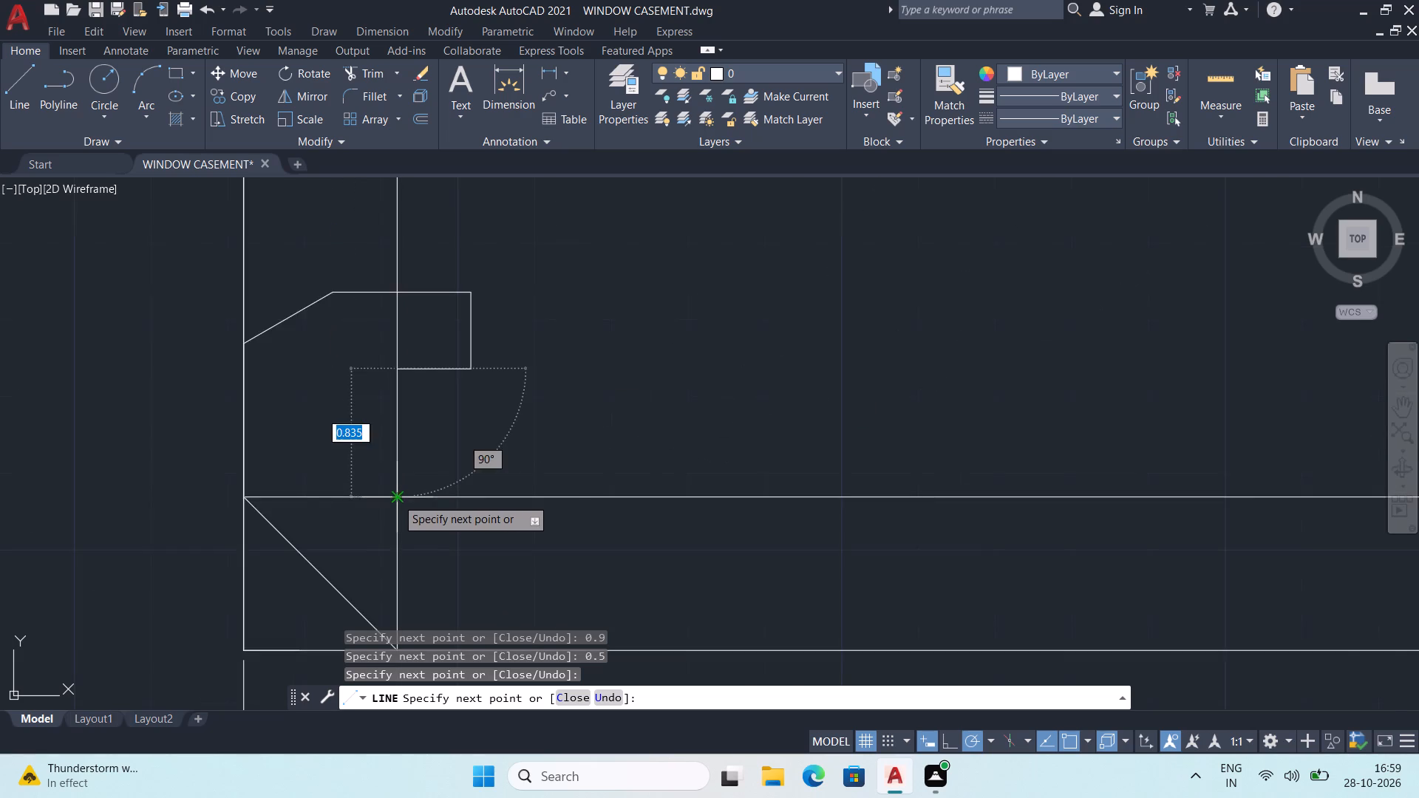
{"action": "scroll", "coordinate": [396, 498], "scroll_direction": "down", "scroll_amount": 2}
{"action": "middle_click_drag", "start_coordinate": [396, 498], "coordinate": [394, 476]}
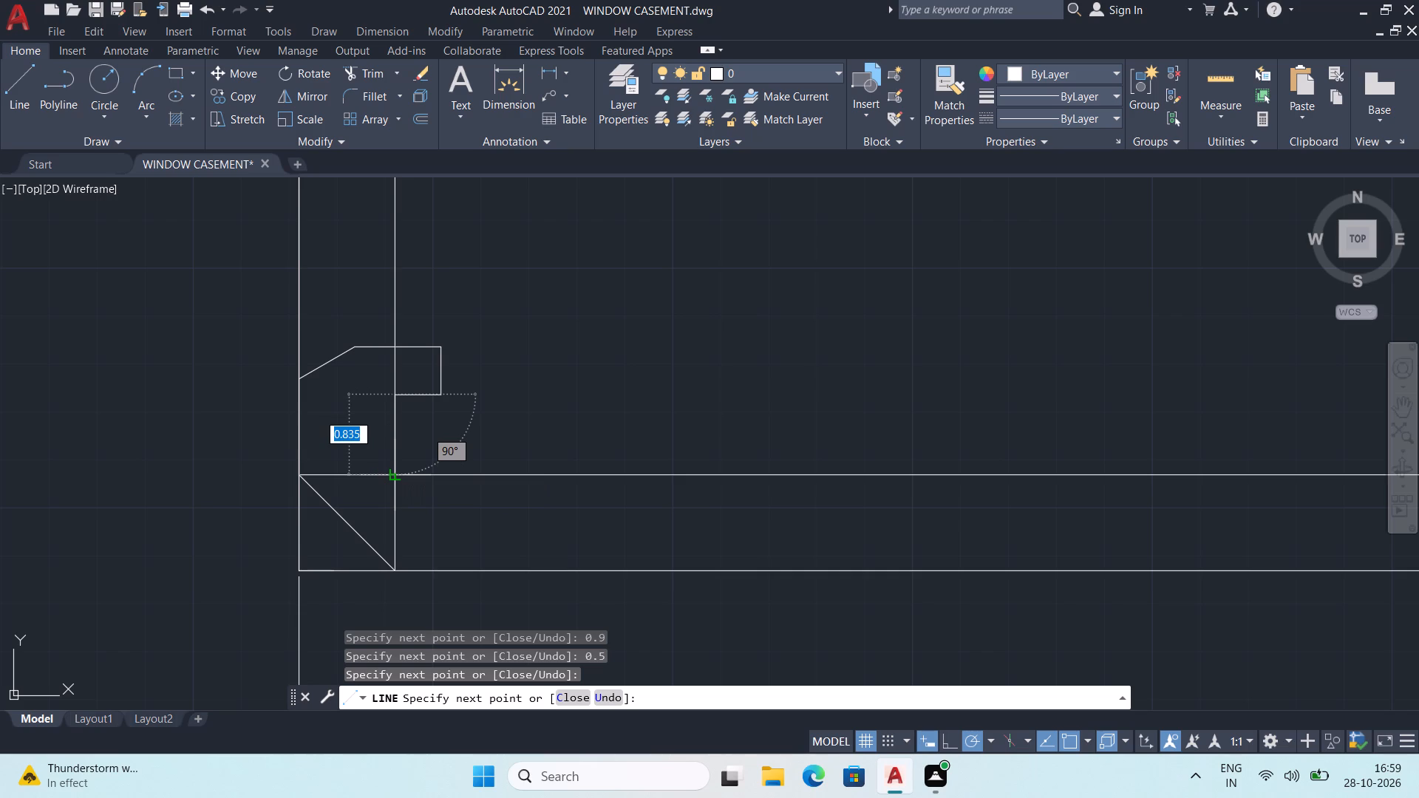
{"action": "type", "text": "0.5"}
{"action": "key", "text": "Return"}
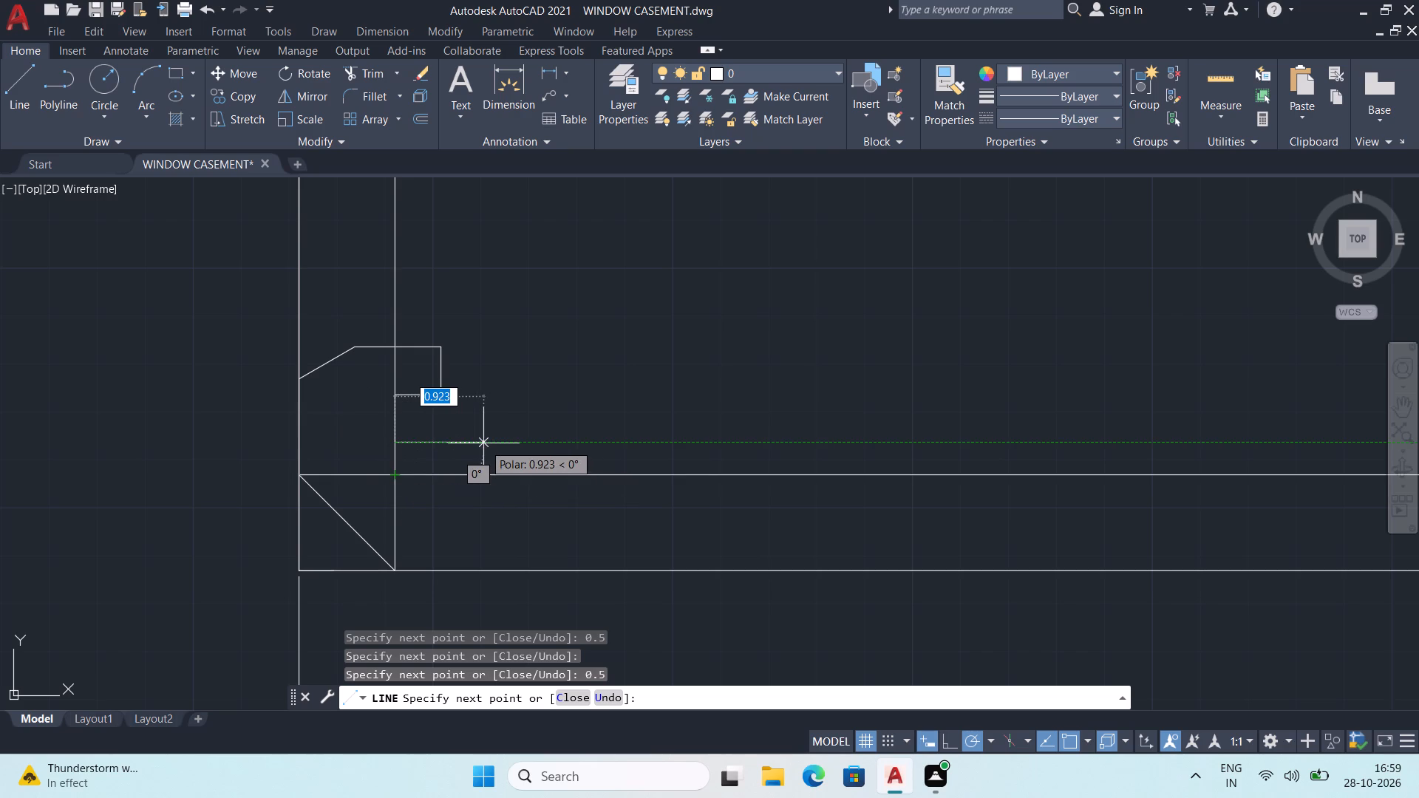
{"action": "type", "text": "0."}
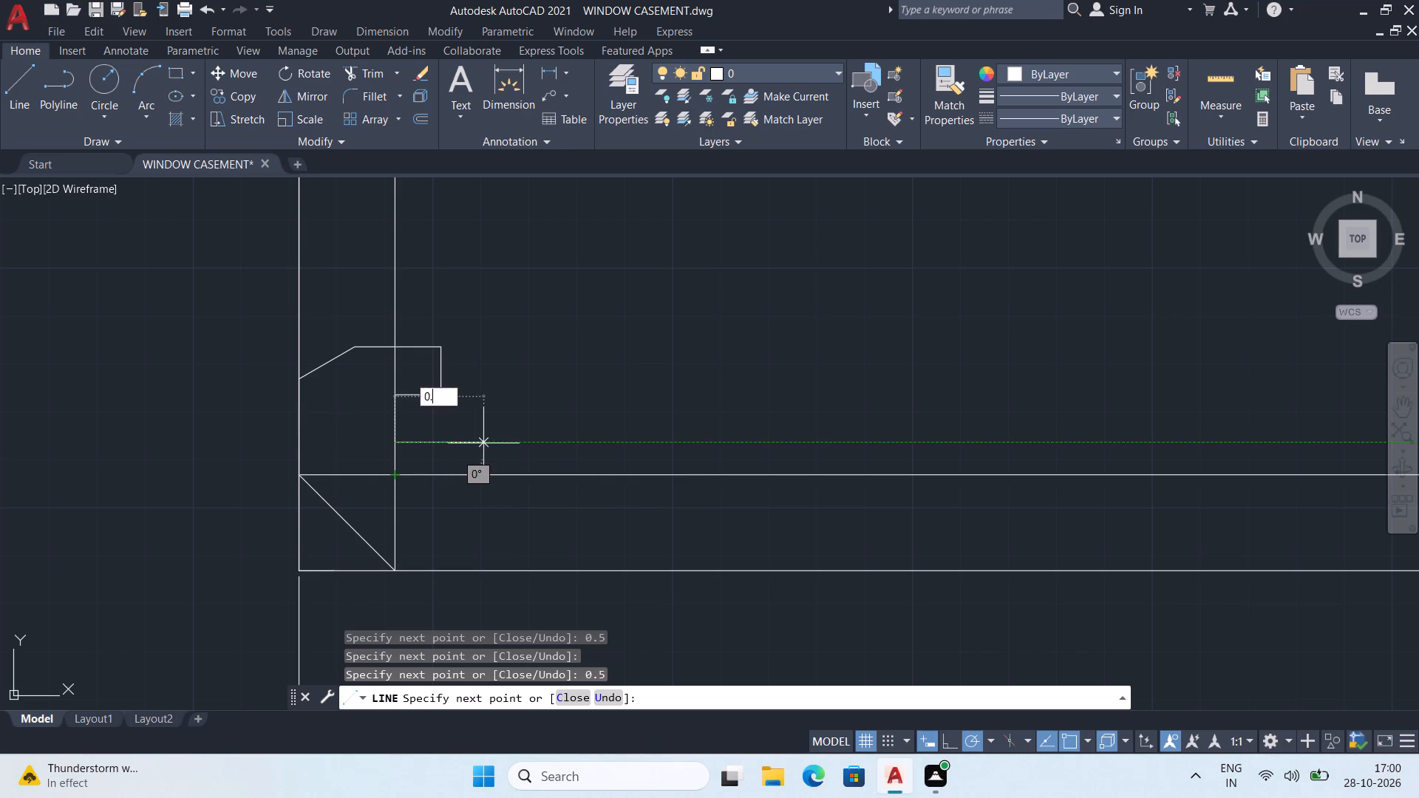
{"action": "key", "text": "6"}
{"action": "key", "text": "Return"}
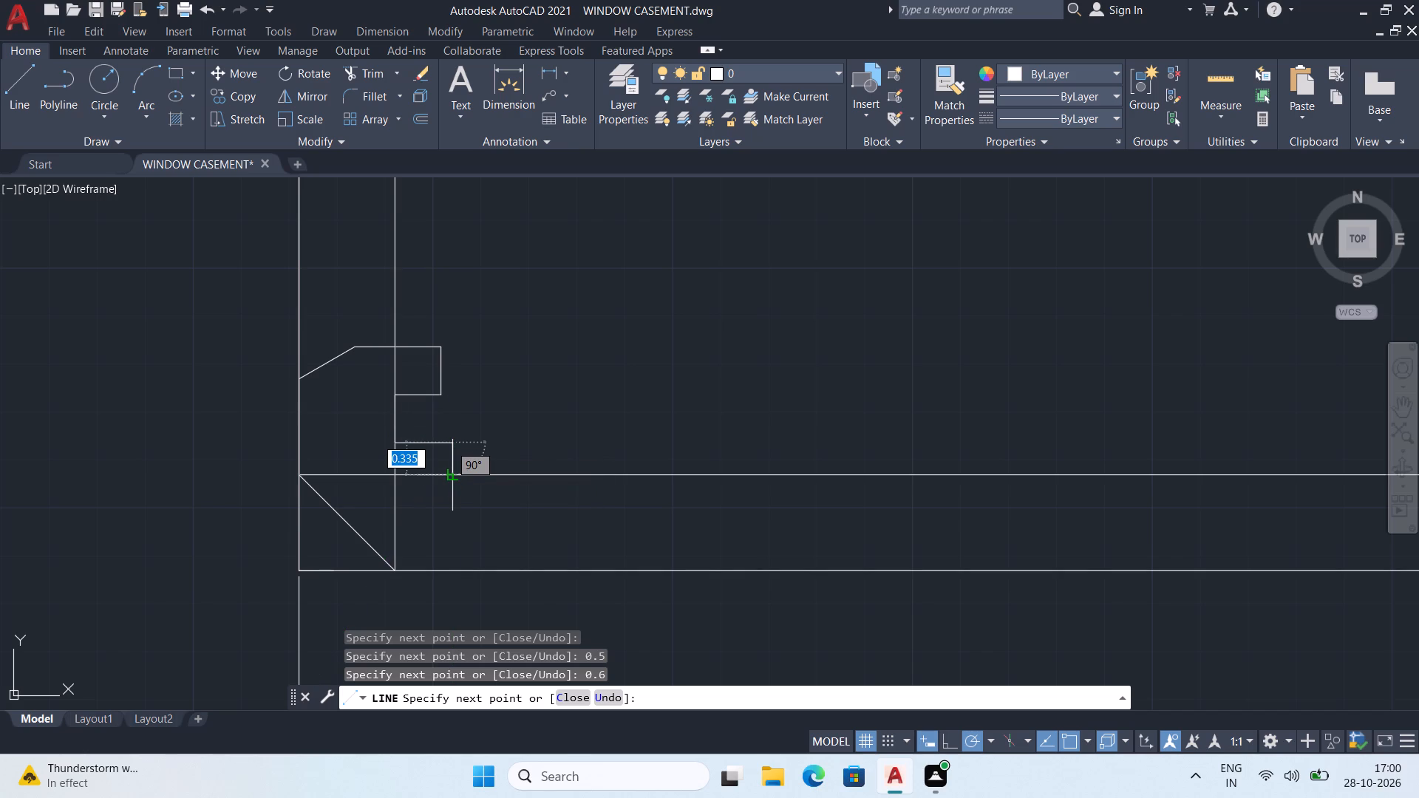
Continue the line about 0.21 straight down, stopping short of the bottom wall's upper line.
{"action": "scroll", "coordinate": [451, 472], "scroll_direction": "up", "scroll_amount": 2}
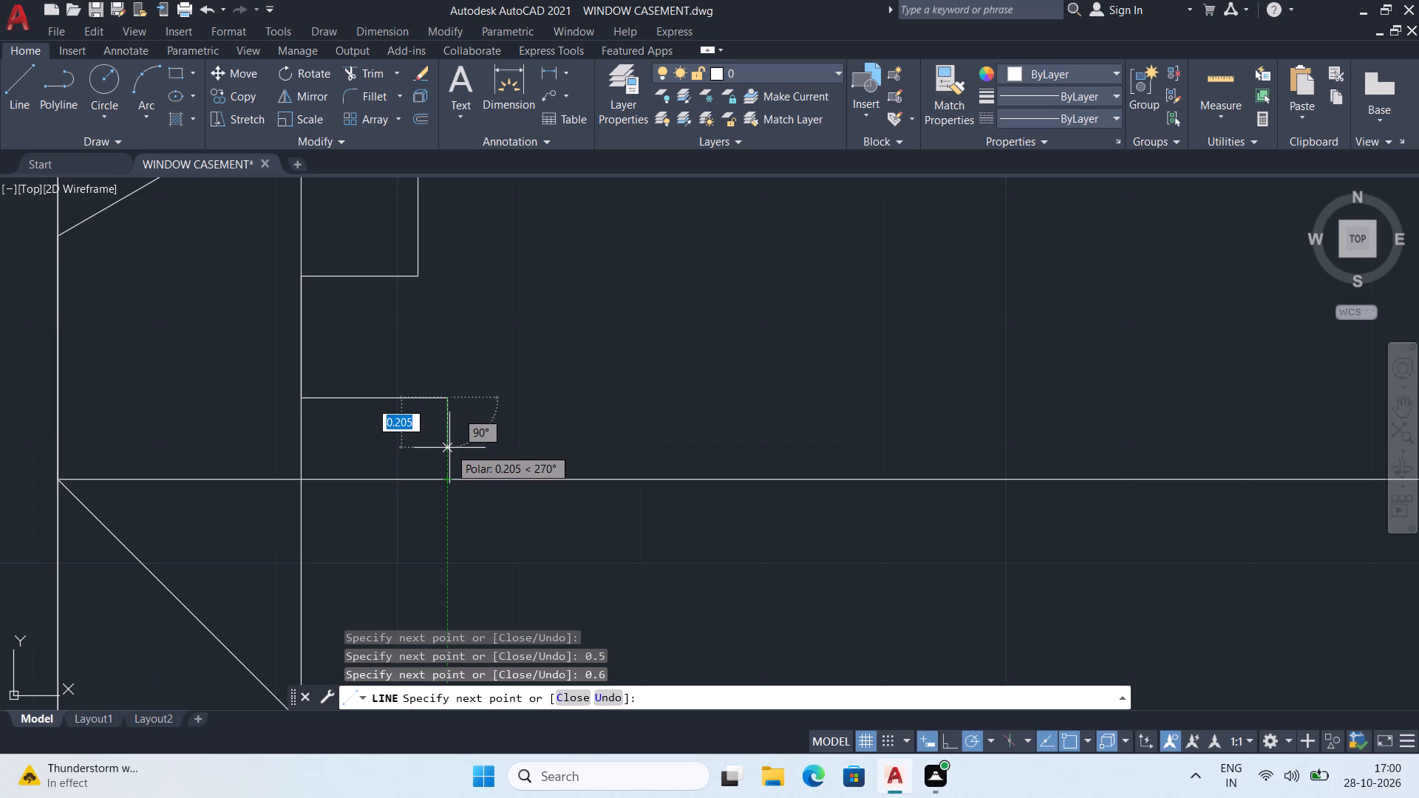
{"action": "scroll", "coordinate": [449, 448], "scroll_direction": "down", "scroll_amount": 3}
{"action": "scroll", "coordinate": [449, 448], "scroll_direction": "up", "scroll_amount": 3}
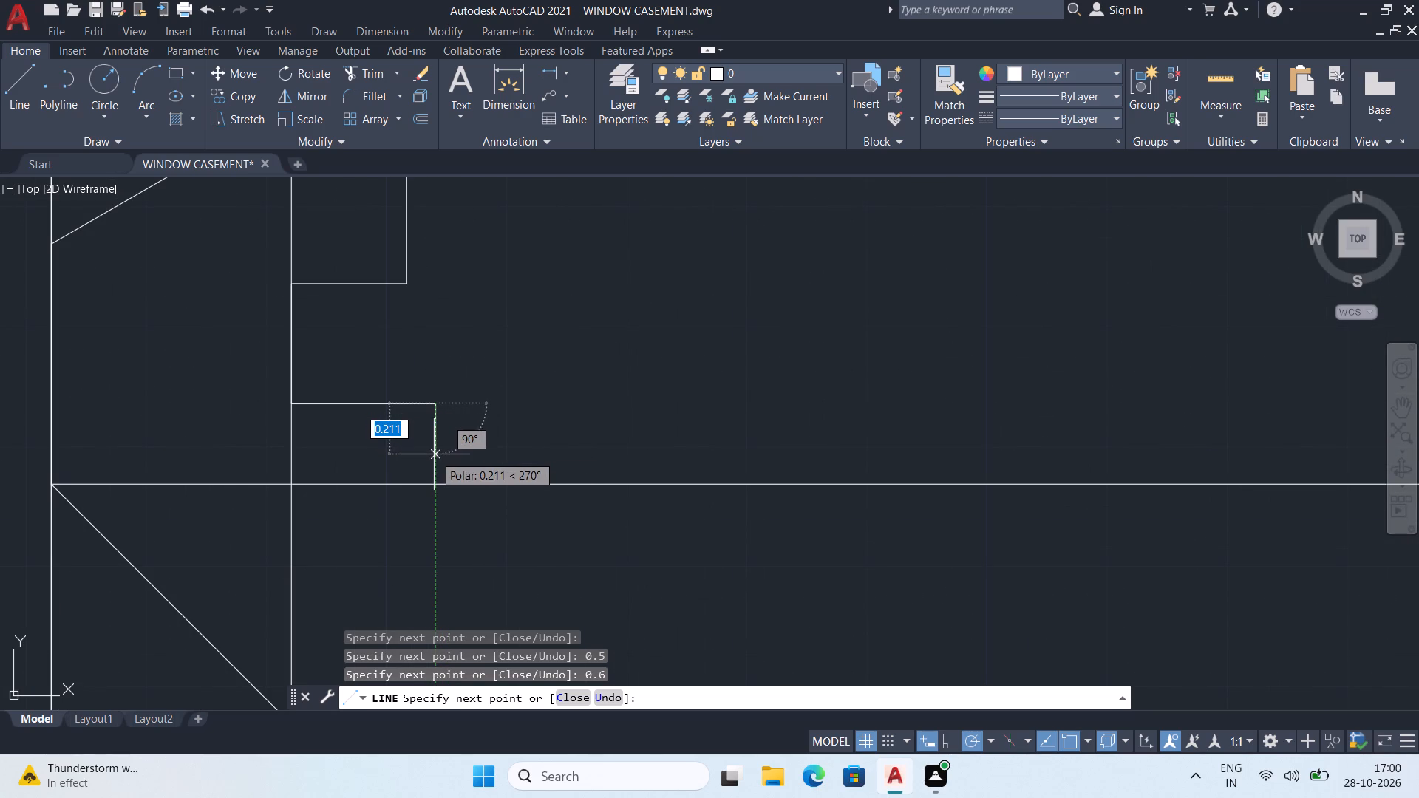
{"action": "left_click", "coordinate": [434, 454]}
Examine the unfinished hook outline against the whole second profile and the neighbouring 85.0-wide profile, then end the line.
{"action": "middle_click_drag", "start_coordinate": [579, 453], "coordinate": [540, 452]}
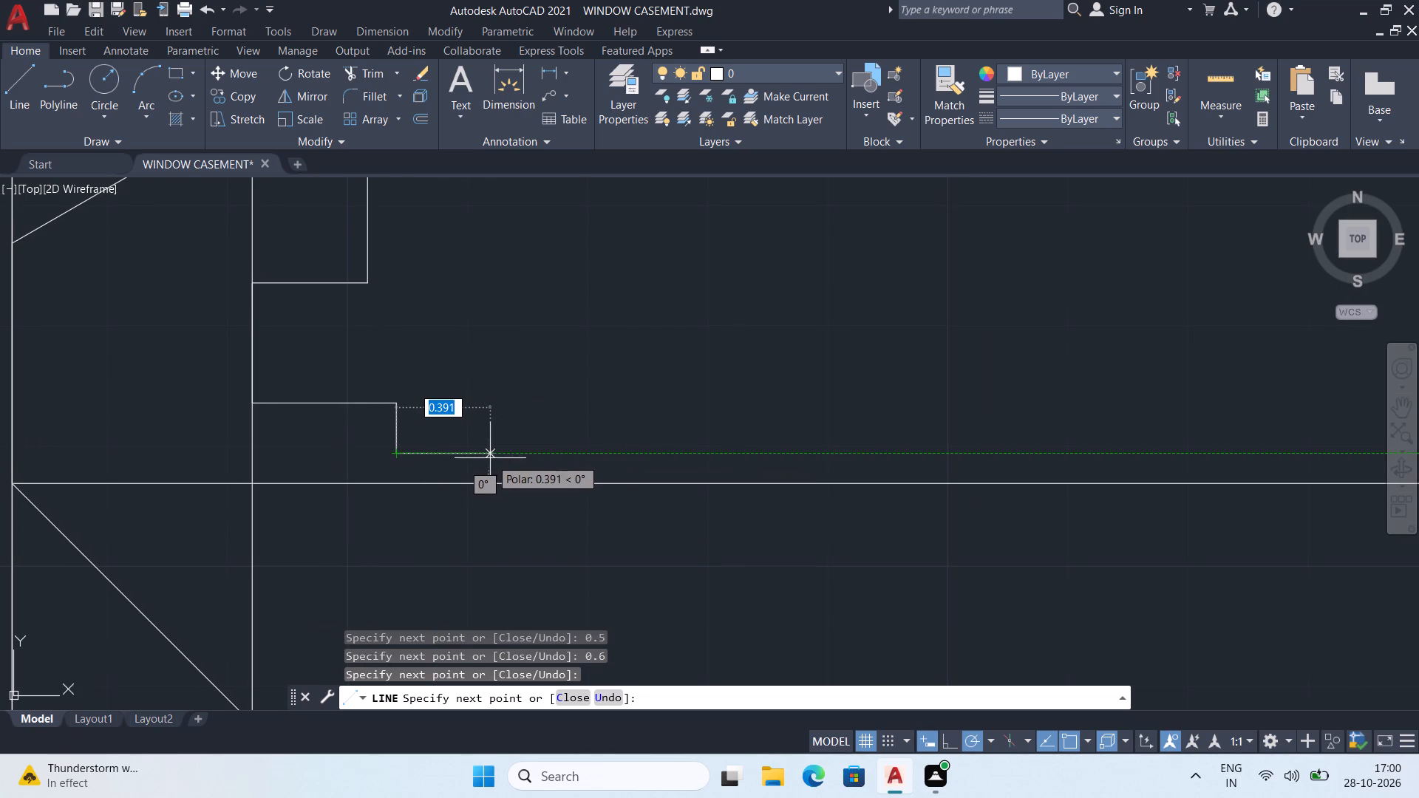
{"action": "scroll", "coordinate": [464, 461], "scroll_direction": "down", "scroll_amount": 5}
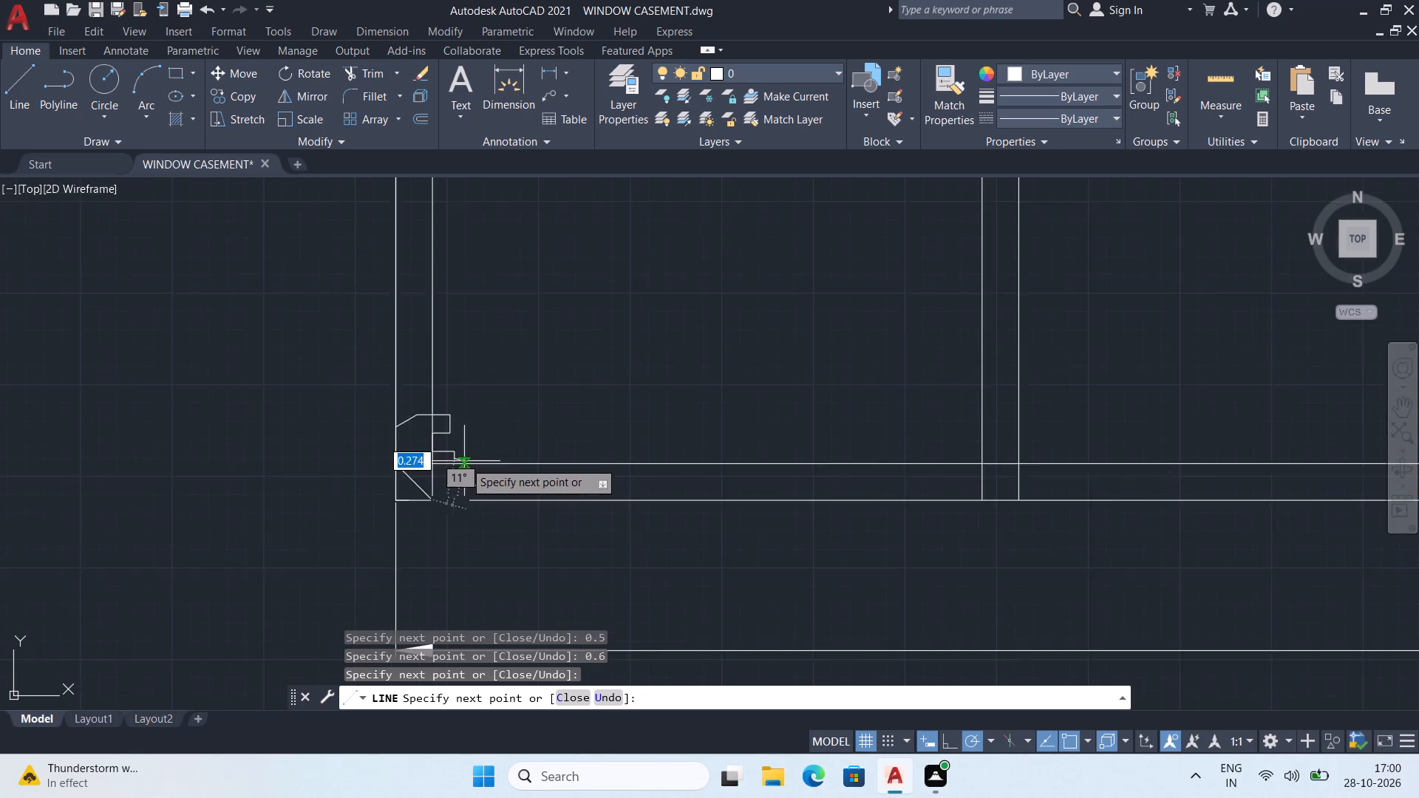
{"action": "middle_click_drag", "start_coordinate": [480, 462], "coordinate": [454, 482]}
{"action": "scroll", "coordinate": [474, 480], "scroll_direction": "down", "scroll_amount": 3}
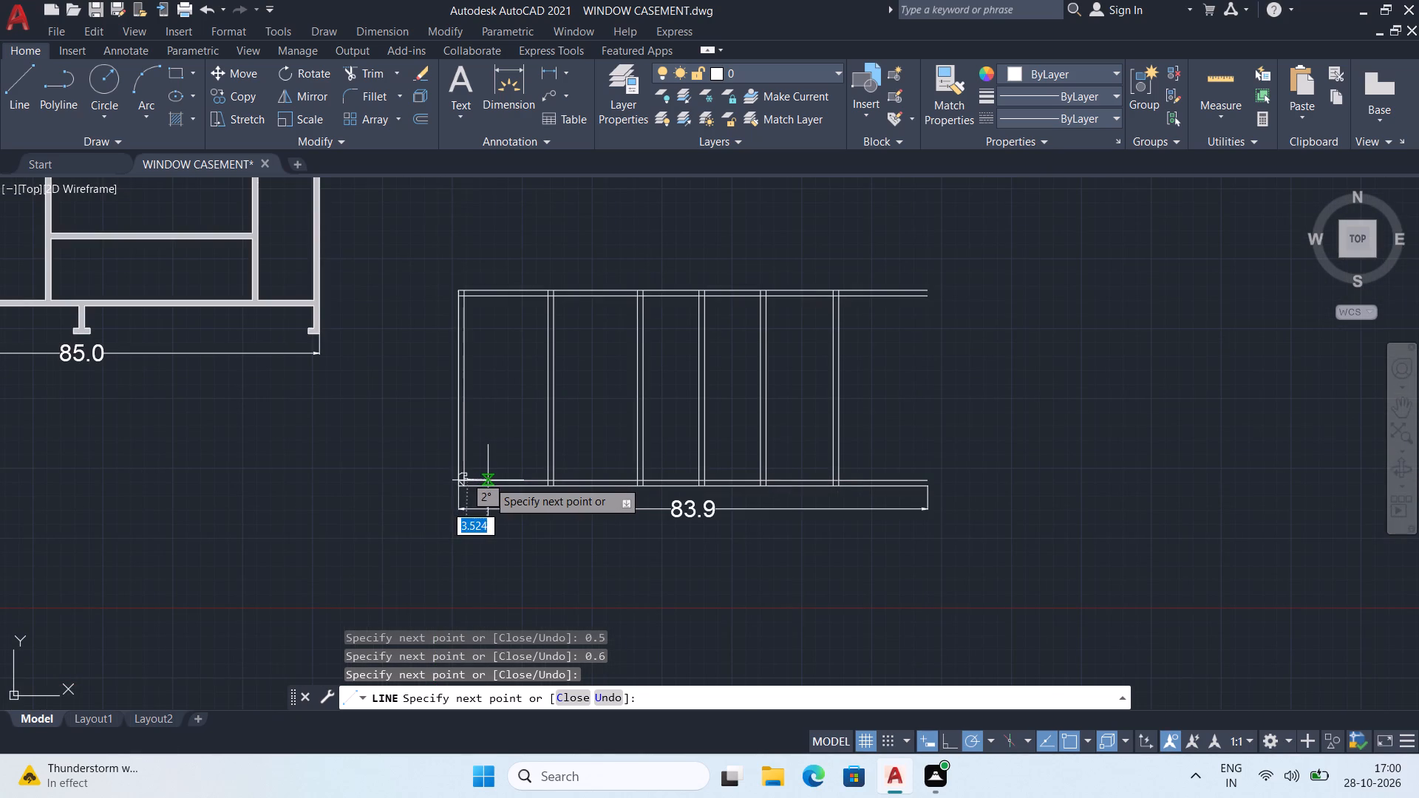
{"action": "middle_click_drag", "start_coordinate": [491, 480], "coordinate": [357, 521]}
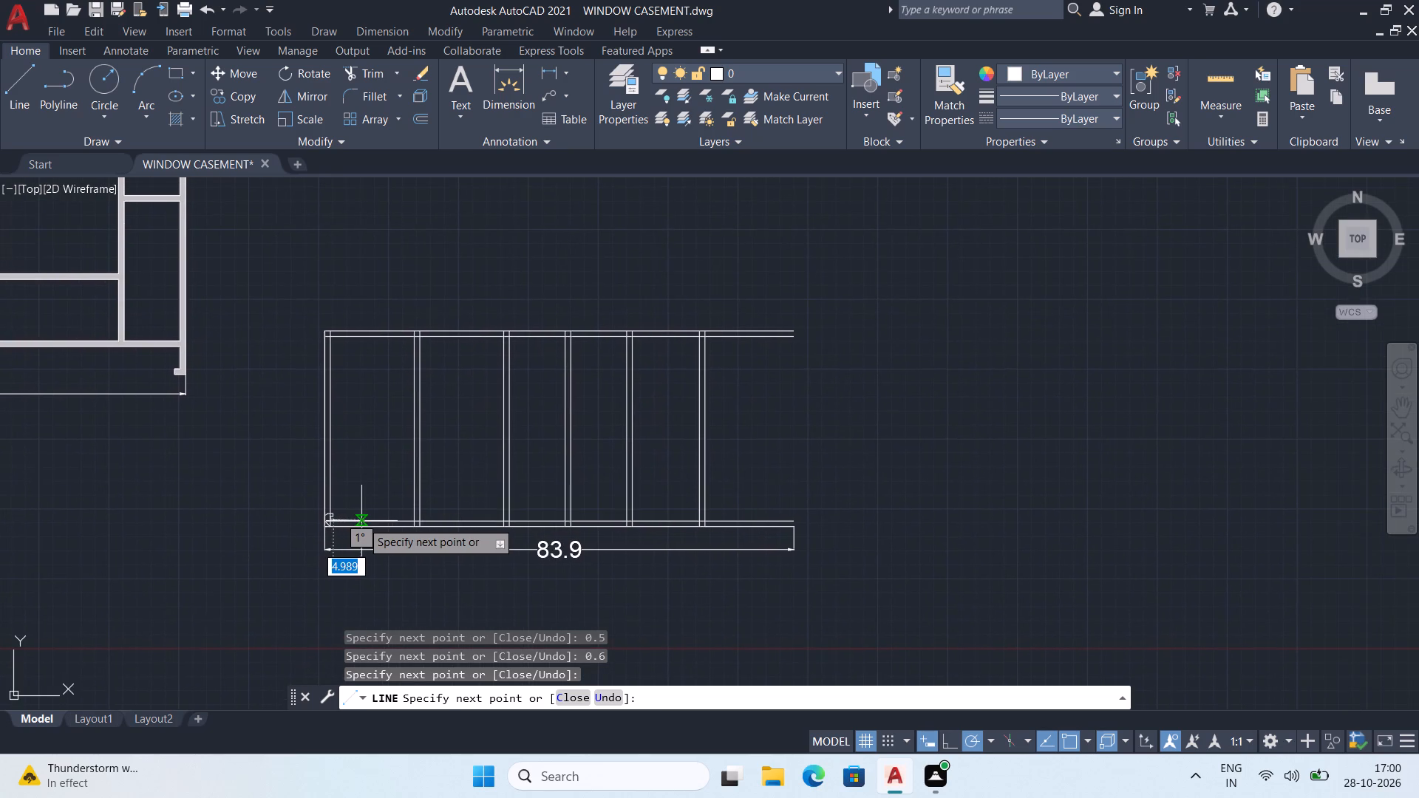
{"action": "scroll", "coordinate": [361, 521], "scroll_direction": "down", "scroll_amount": 2}
{"action": "scroll", "coordinate": [370, 514], "scroll_direction": "up", "scroll_amount": 3}
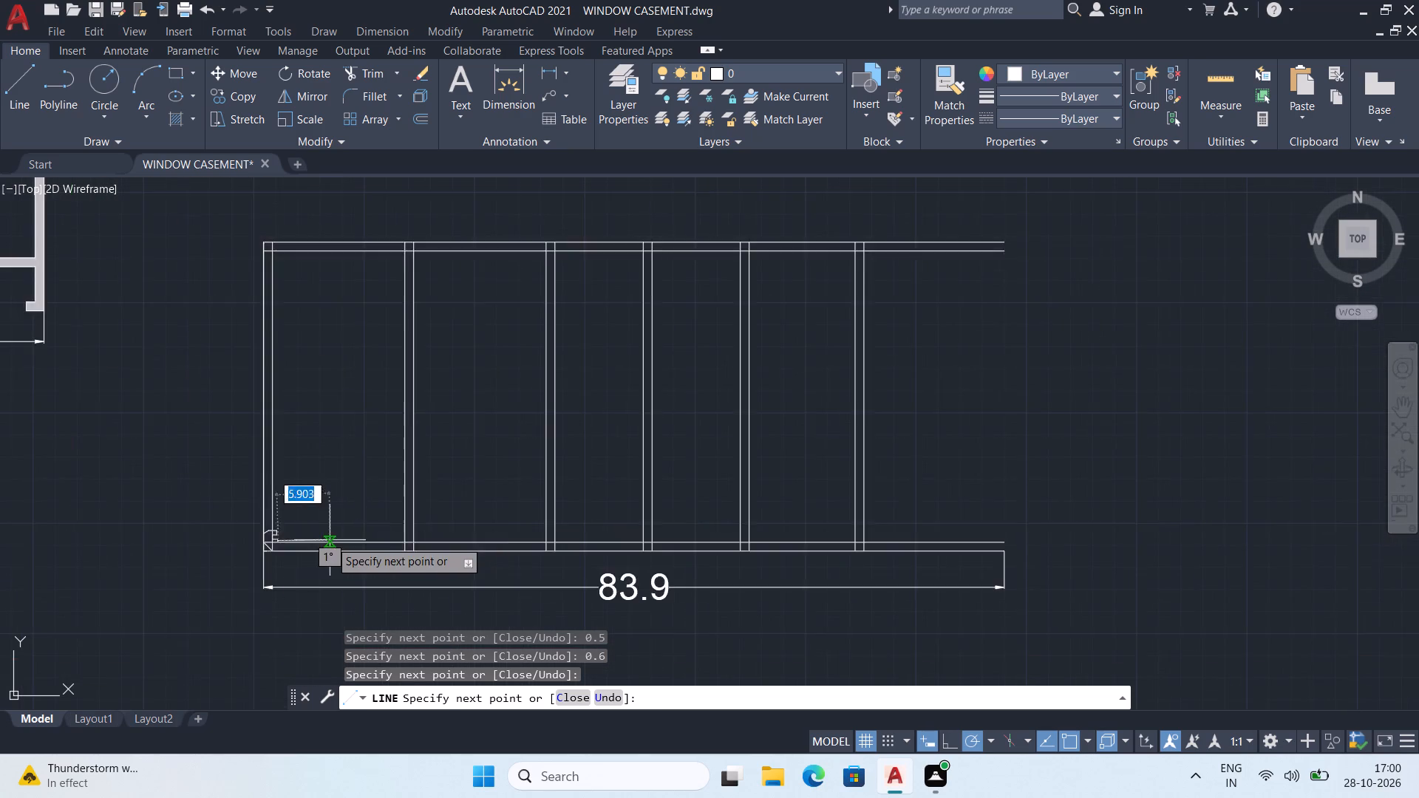
{"action": "scroll", "coordinate": [330, 540], "scroll_direction": "up", "scroll_amount": 2}
{"action": "scroll", "coordinate": [268, 542], "scroll_direction": "up", "scroll_amount": 3}
{"action": "middle_click_drag", "start_coordinate": [241, 546], "coordinate": [419, 526]}
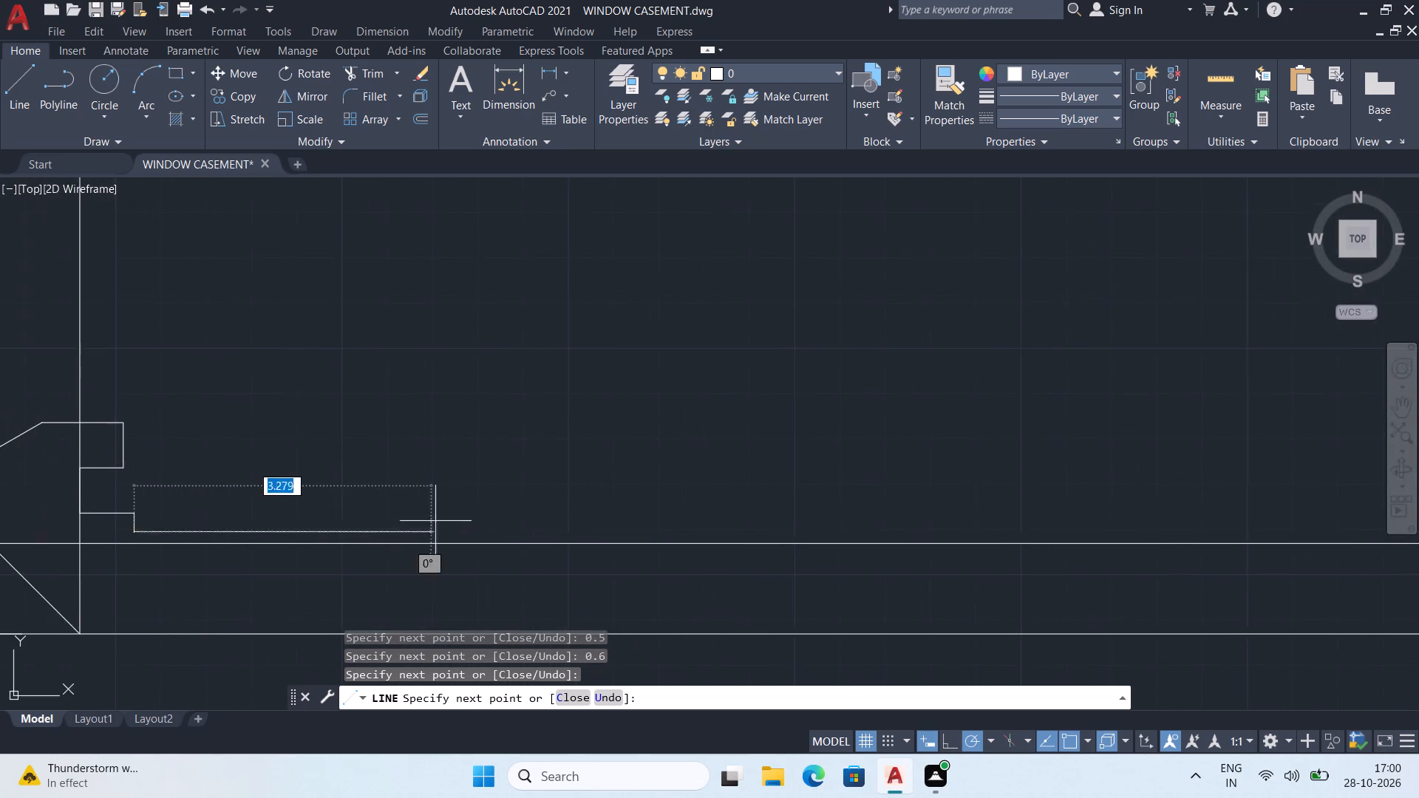
{"action": "scroll", "coordinate": [457, 510], "scroll_direction": "down", "scroll_amount": 5}
{"action": "middle_click_drag", "start_coordinate": [494, 492], "coordinate": [477, 508]}
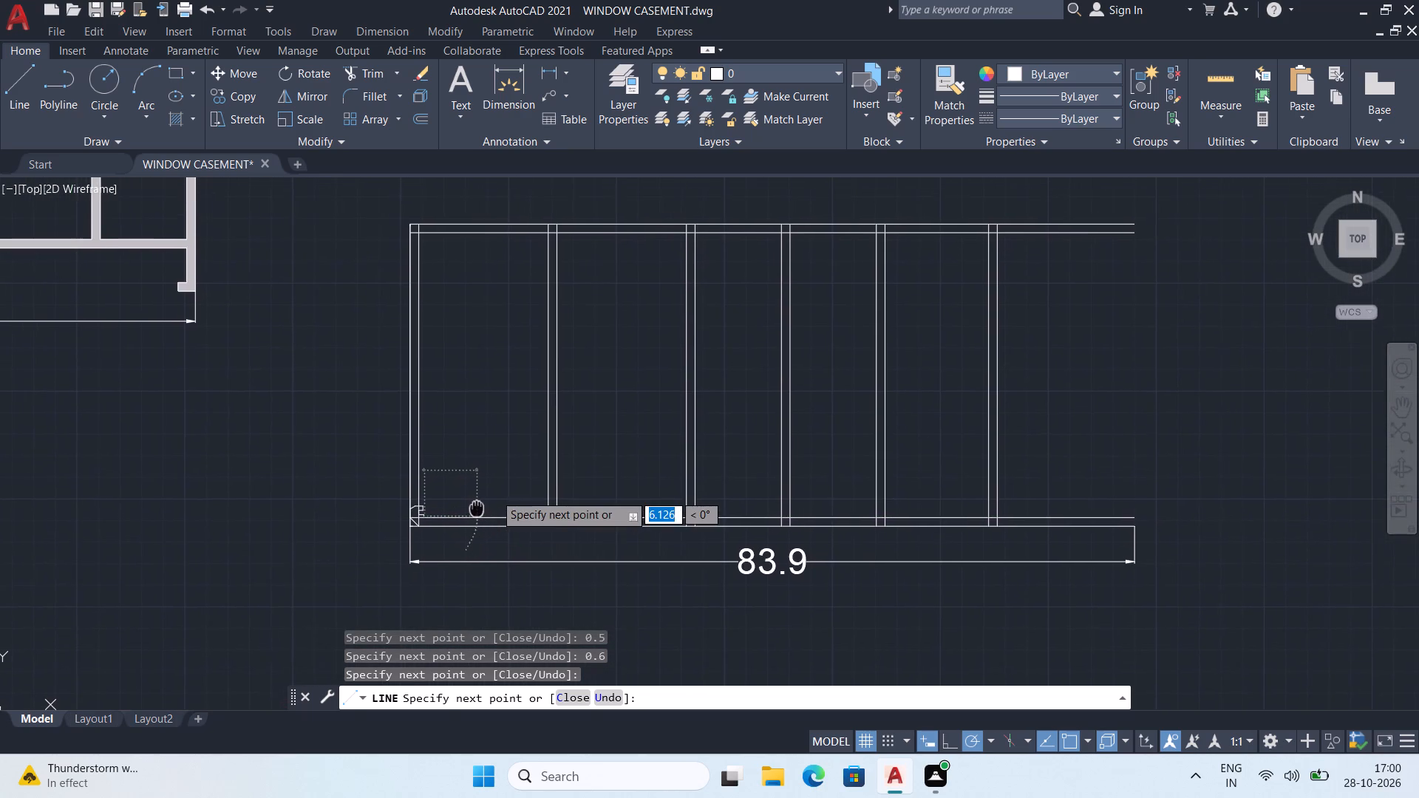
{"action": "middle_click_drag", "start_coordinate": [477, 508], "coordinate": [462, 531]}
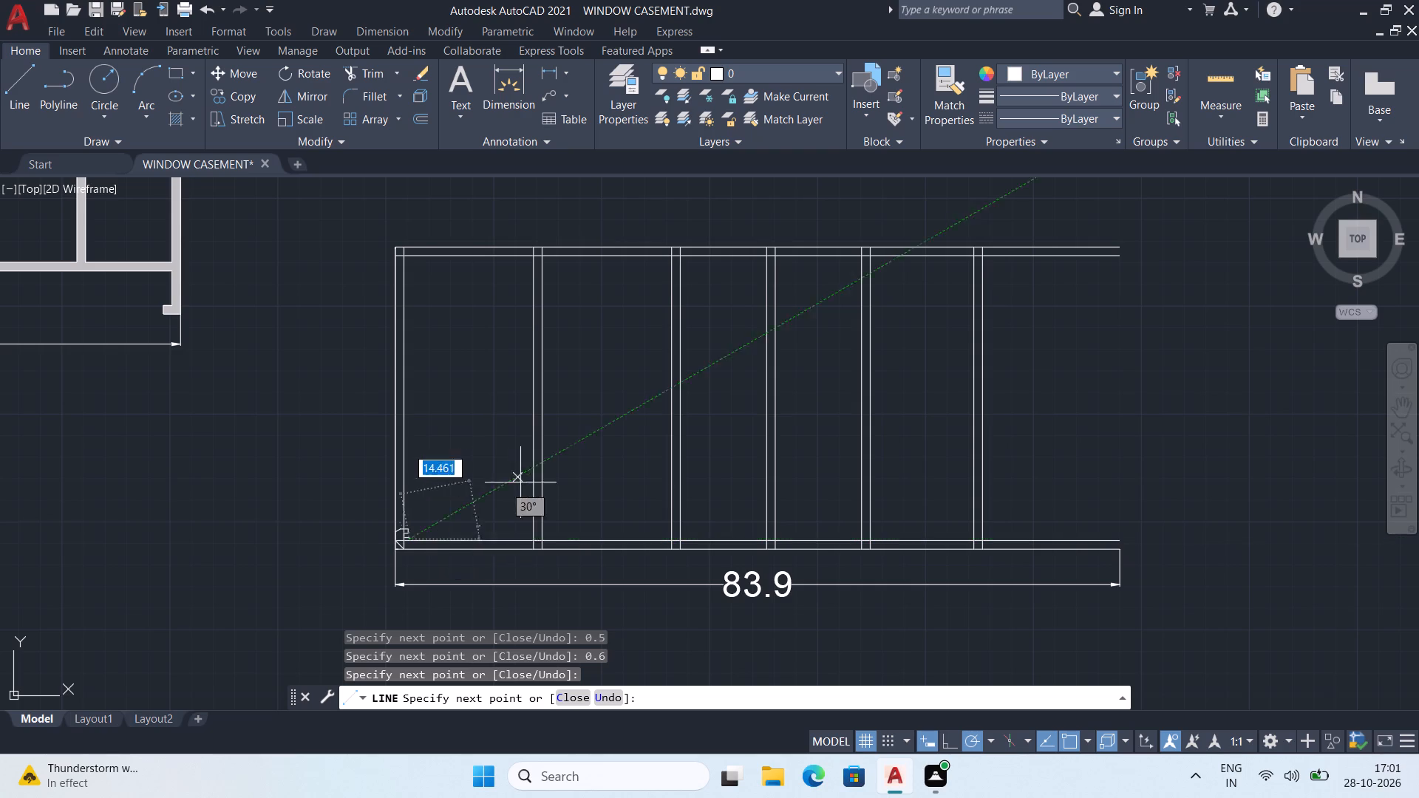
{"action": "scroll", "coordinate": [411, 536], "scroll_direction": "up", "scroll_amount": 1}
{"action": "middle_click_drag", "start_coordinate": [408, 539], "coordinate": [373, 526]}
{"action": "scroll", "coordinate": [372, 506], "scroll_direction": "down", "scroll_amount": 1}
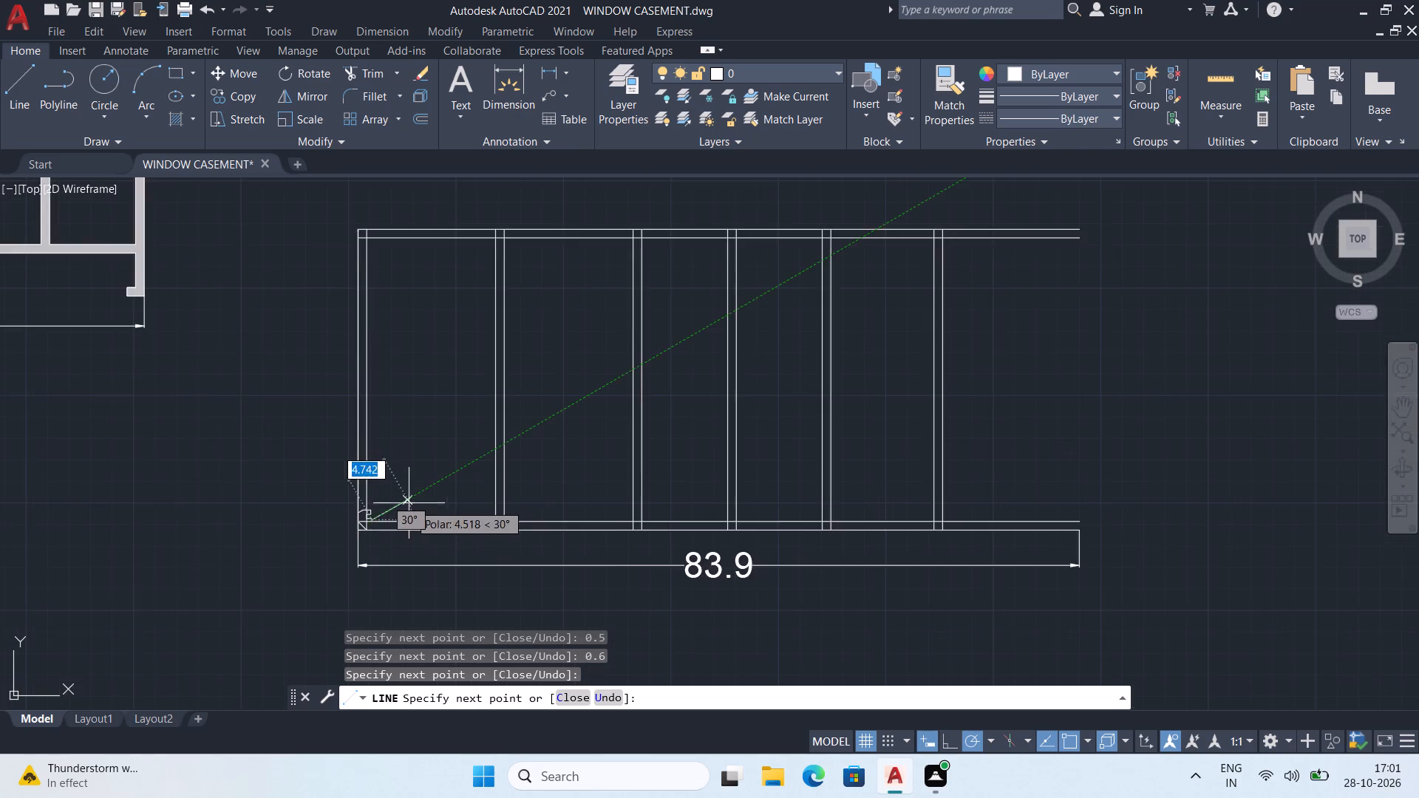
{"action": "scroll", "coordinate": [418, 502], "scroll_direction": "down", "scroll_amount": 1}
{"action": "middle_click_drag", "start_coordinate": [431, 500], "coordinate": [367, 499]}
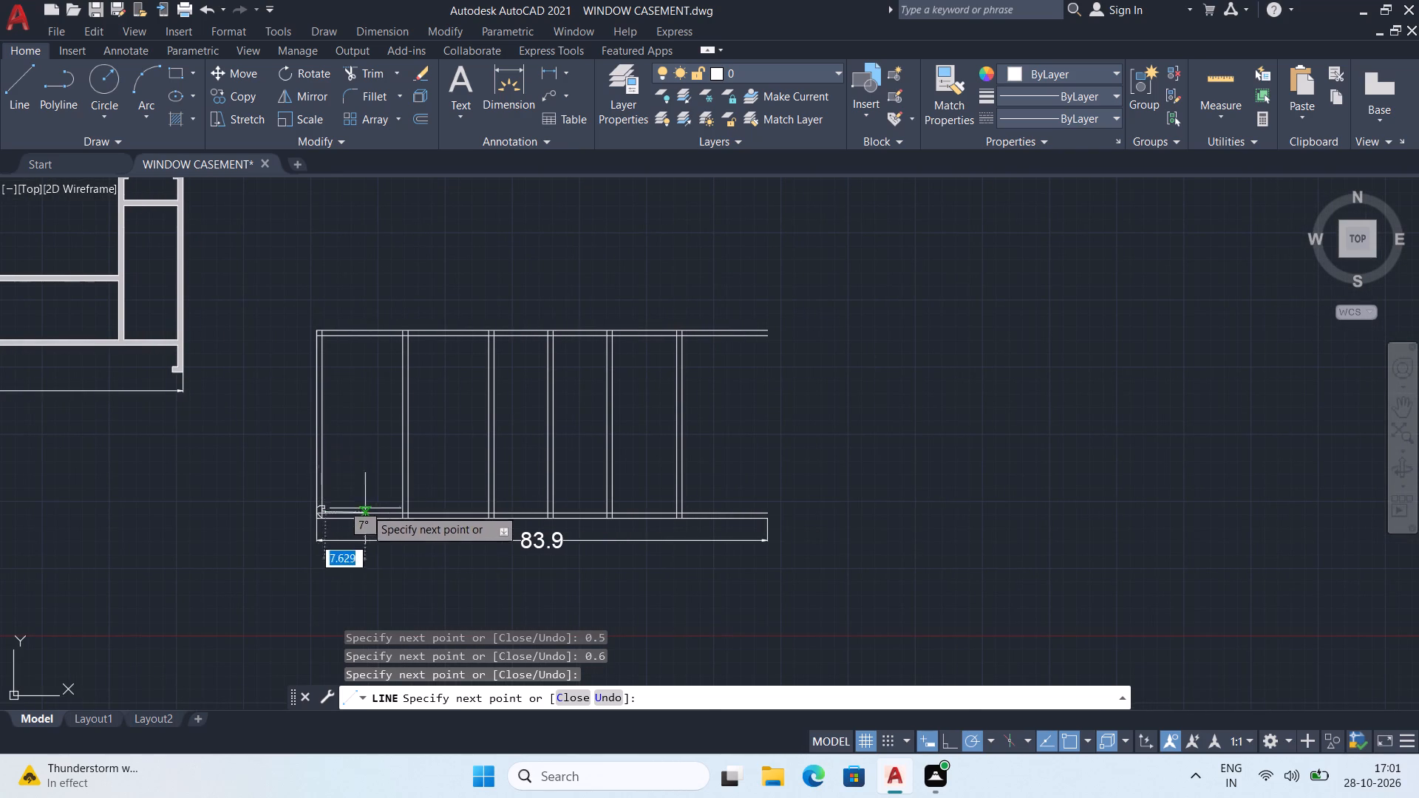
{"action": "scroll", "coordinate": [324, 535], "scroll_direction": "up", "scroll_amount": 2}
{"action": "middle_click_drag", "start_coordinate": [324, 526], "coordinate": [332, 564]}
{"action": "scroll", "coordinate": [337, 550], "scroll_direction": "down", "scroll_amount": 3}
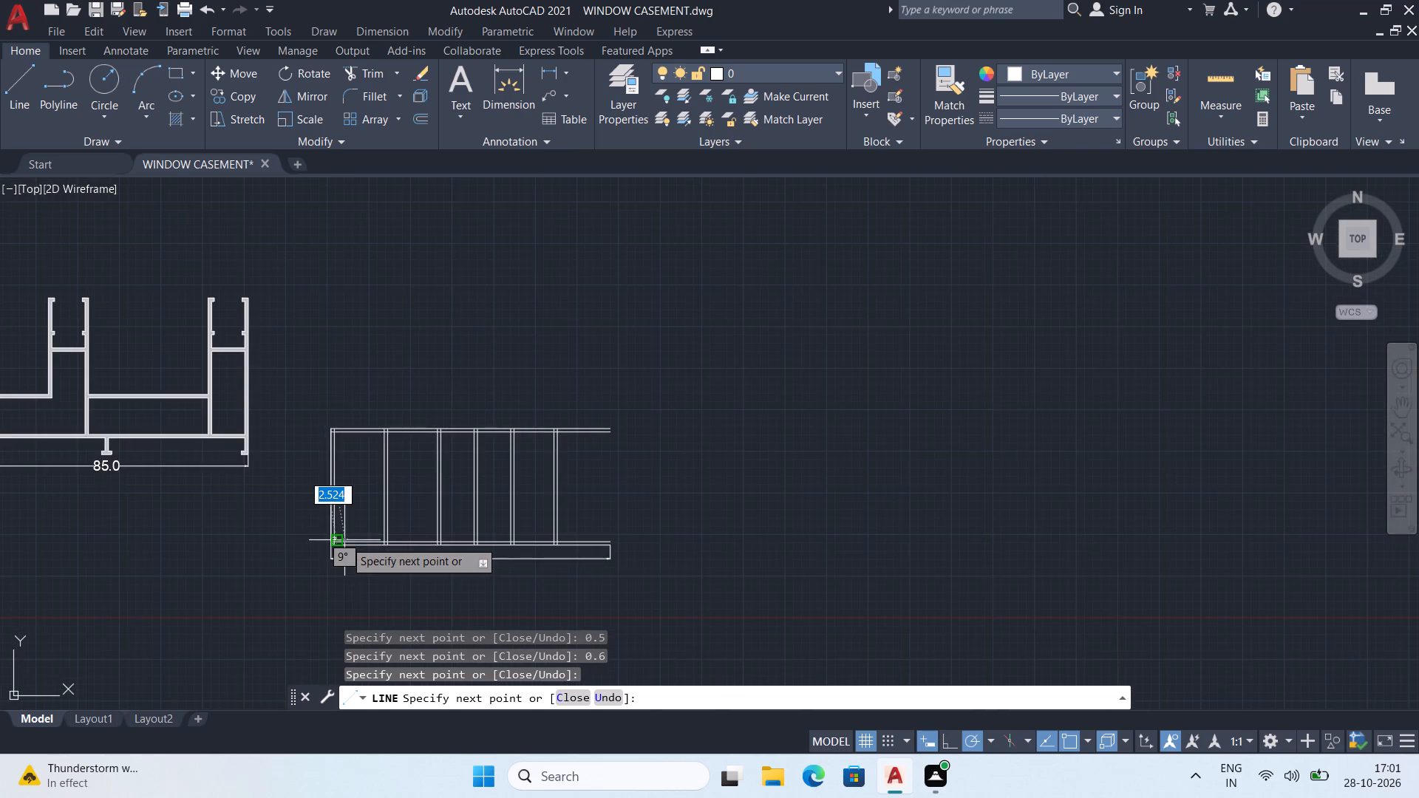
{"action": "scroll", "coordinate": [345, 540], "scroll_direction": "down", "scroll_amount": 1}
{"action": "middle_click_drag", "start_coordinate": [345, 540], "coordinate": [455, 516]}
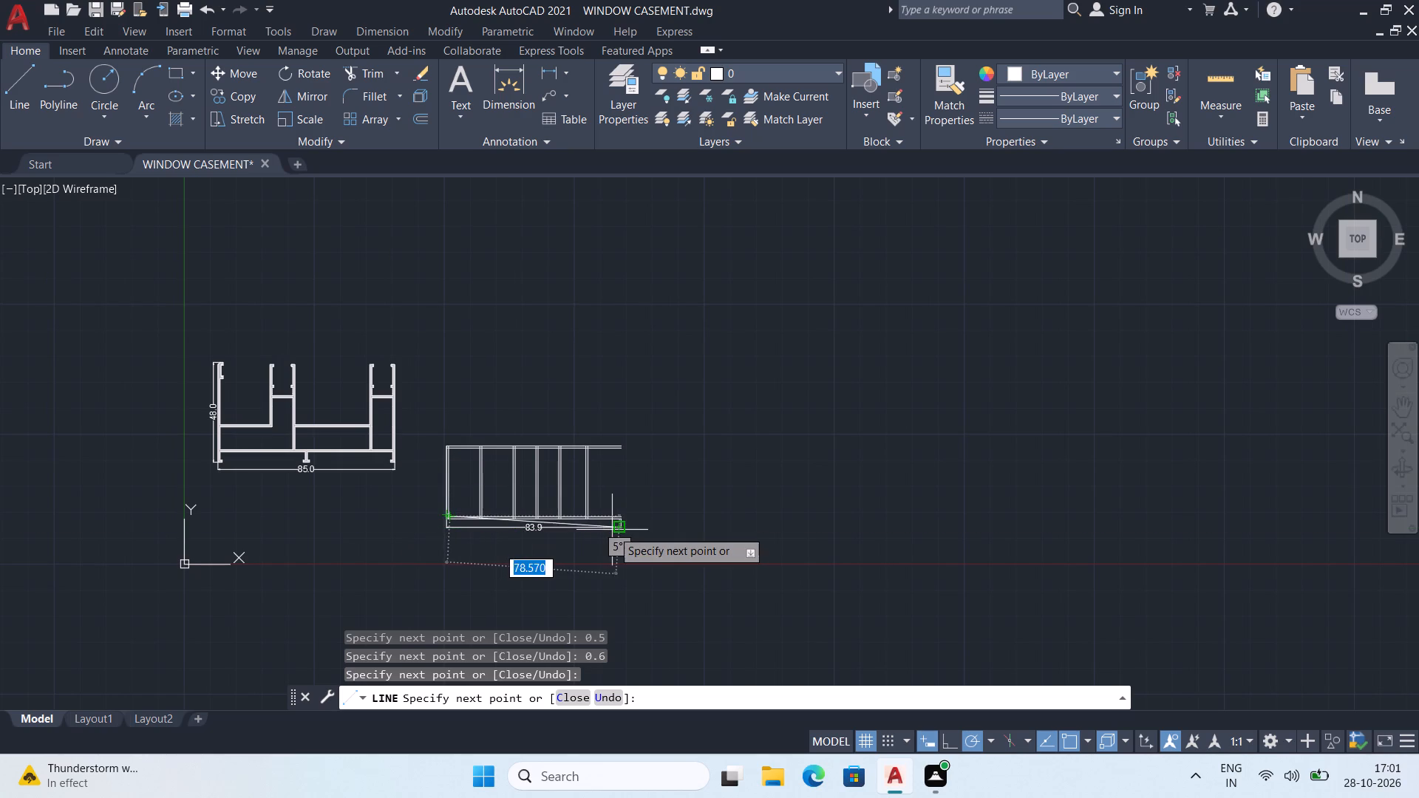
{"action": "key", "text": "Escape"}
Delete the hooked outline at the second profile's lower-left corner, keeping the diagonal corner line and the walls.
{"action": "scroll", "coordinate": [526, 530], "scroll_direction": "up", "scroll_amount": 2}
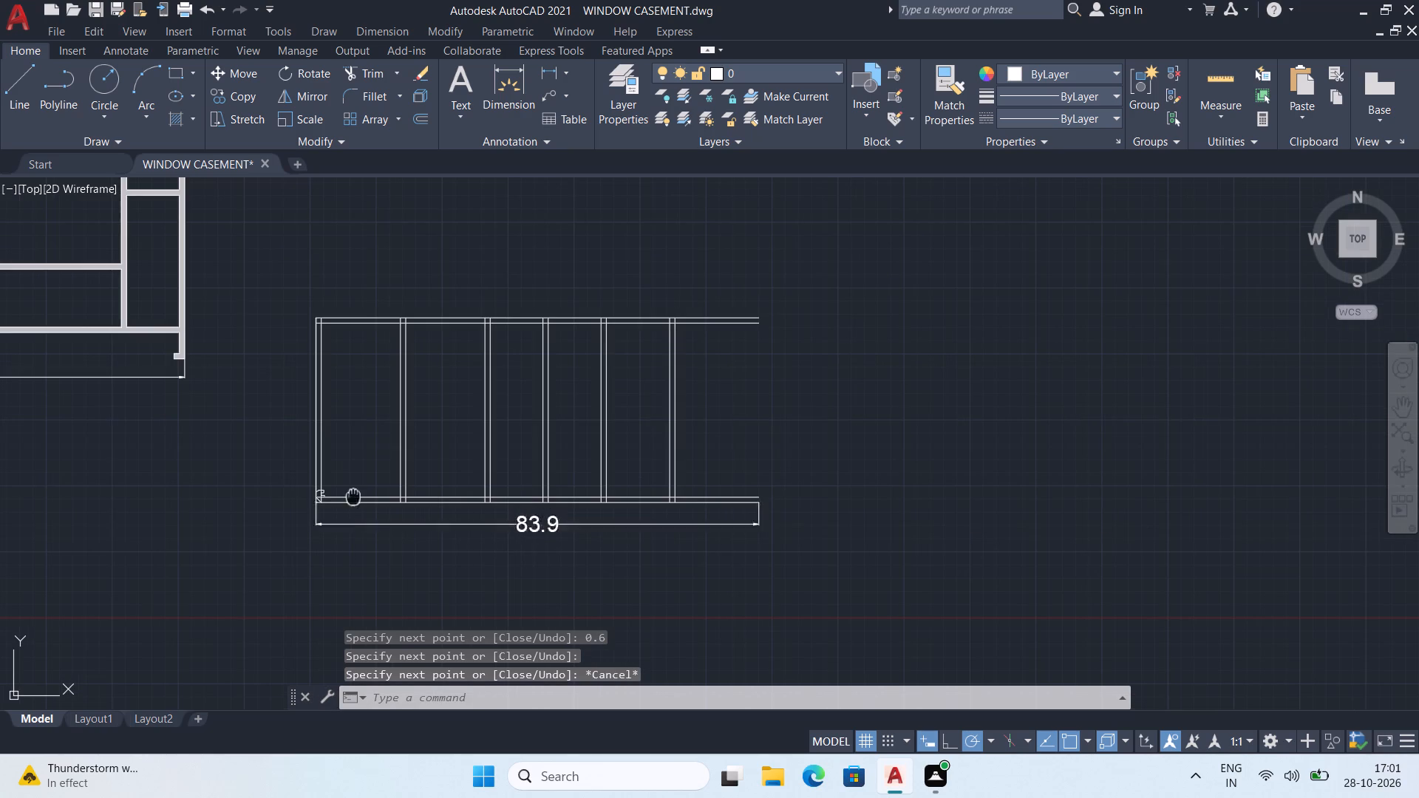
{"action": "middle_click", "coordinate": [353, 497]}
{"action": "scroll", "coordinate": [353, 497], "scroll_direction": "up", "scroll_amount": 6}
{"action": "middle_click_drag", "start_coordinate": [432, 484], "coordinate": [375, 494]}
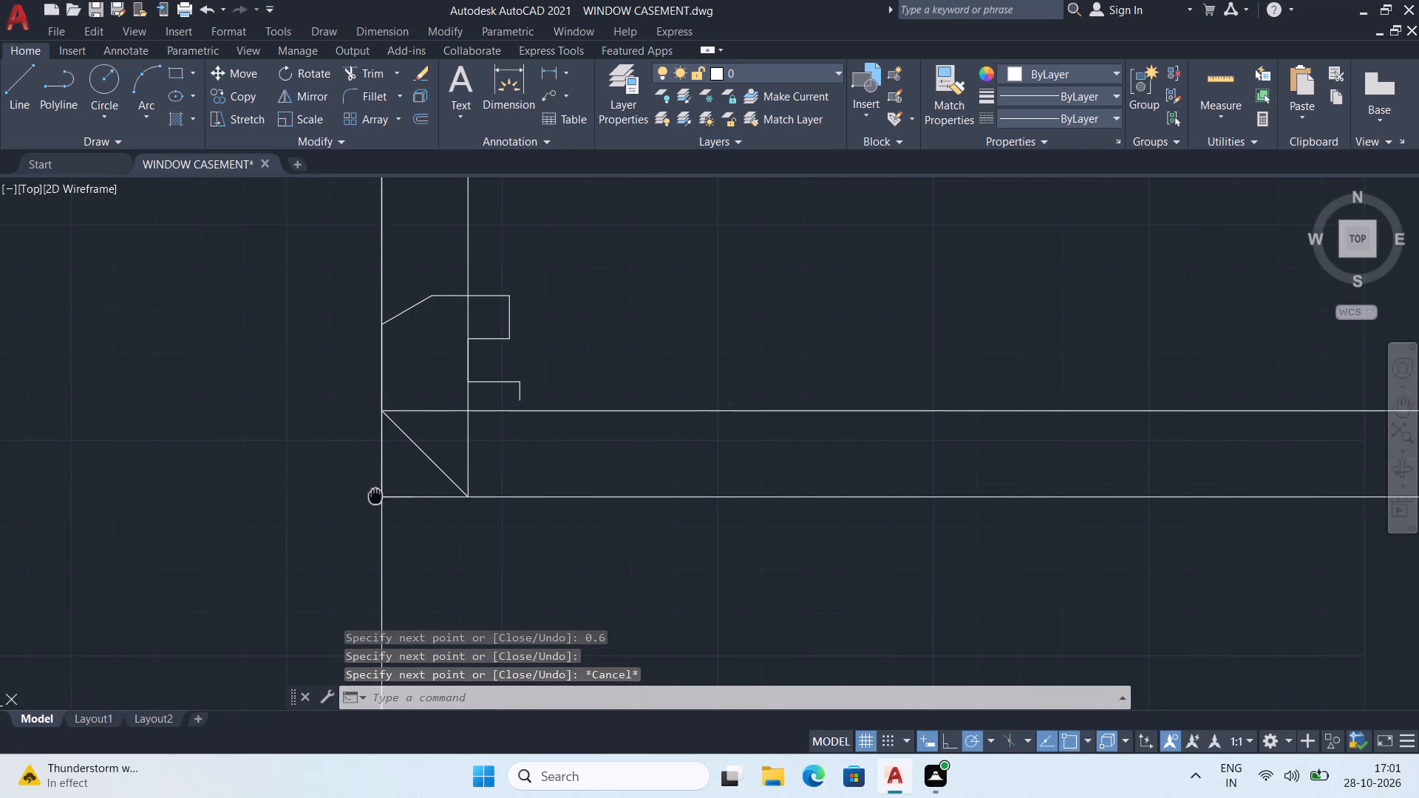
{"action": "left_click", "coordinate": [352, 243]}
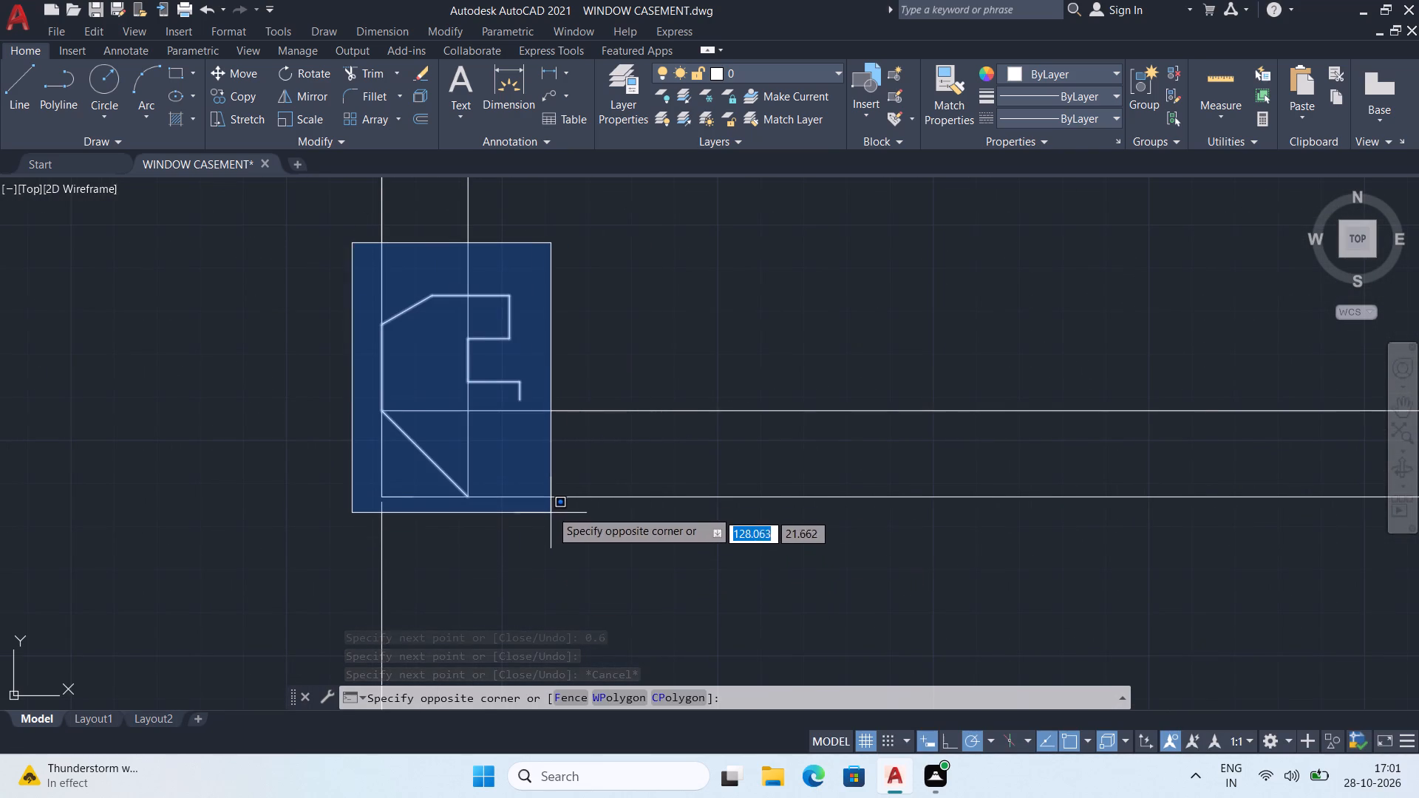
{"action": "left_click", "coordinate": [555, 457]}
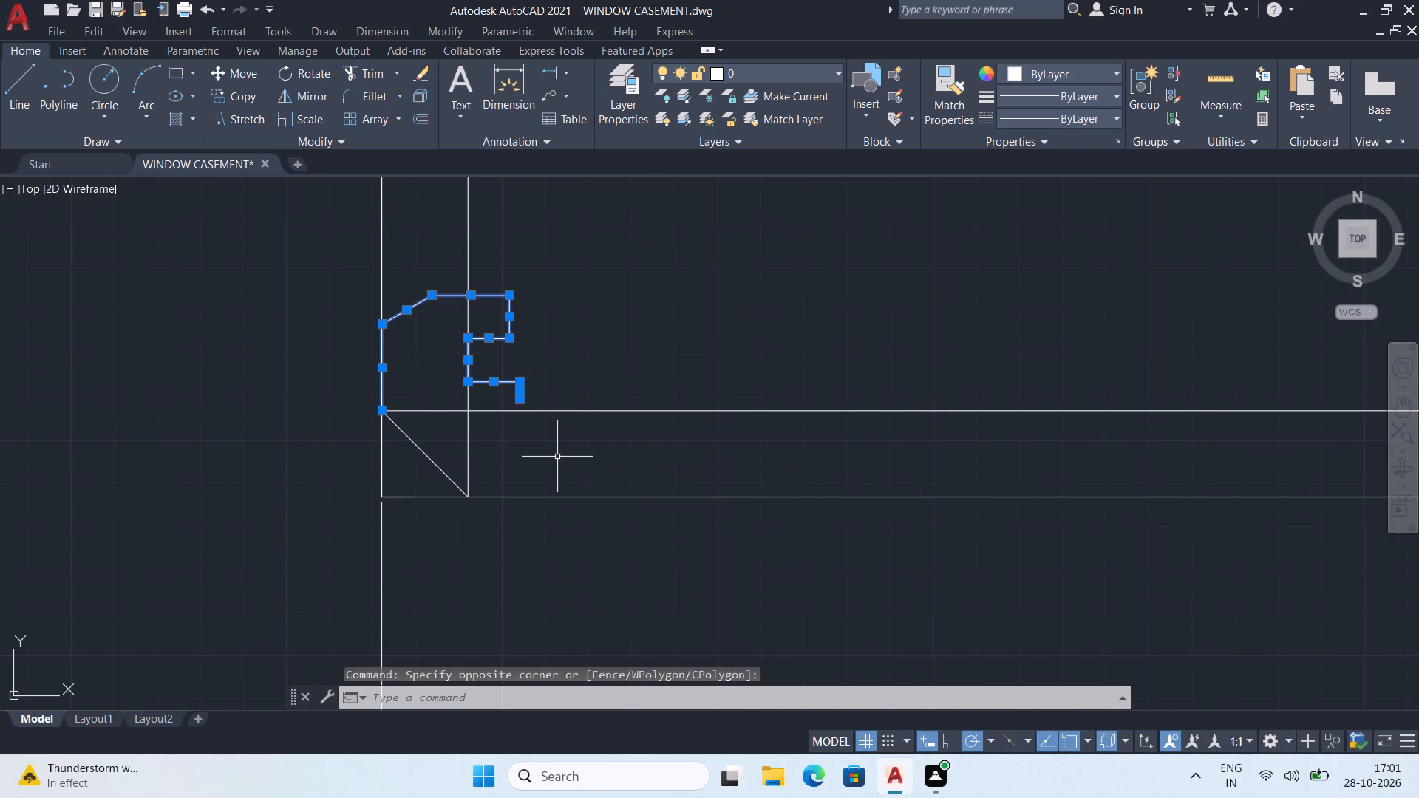
{"action": "key", "text": "Delete"}
Draw a line with ortho on, 3 up the outer wall from the upper end of the corner diagonal.
{"action": "key", "text": "l"}
{"action": "key", "text": "Return"}
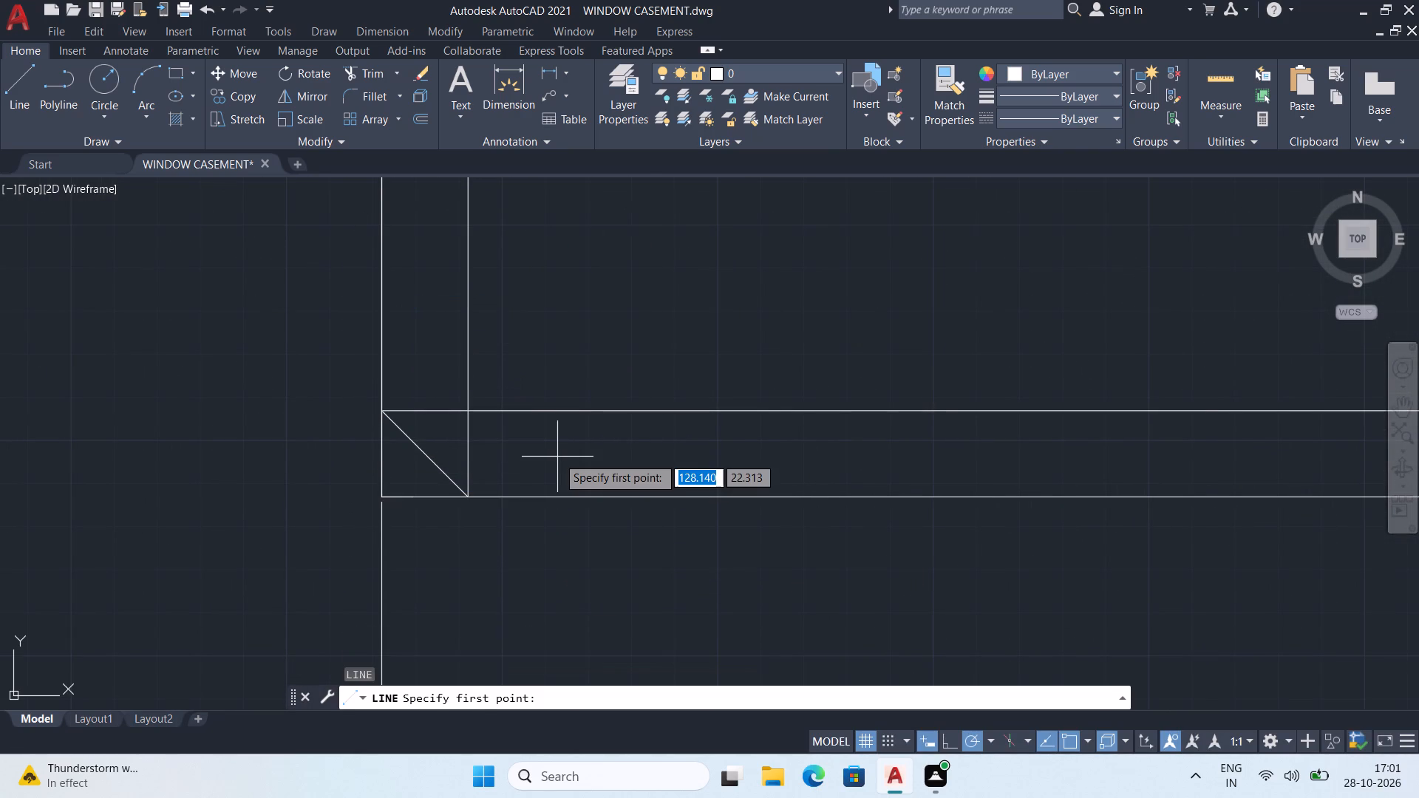
{"action": "left_click", "coordinate": [378, 412]}
{"action": "middle_click_drag", "start_coordinate": [371, 257], "coordinate": [375, 265]}
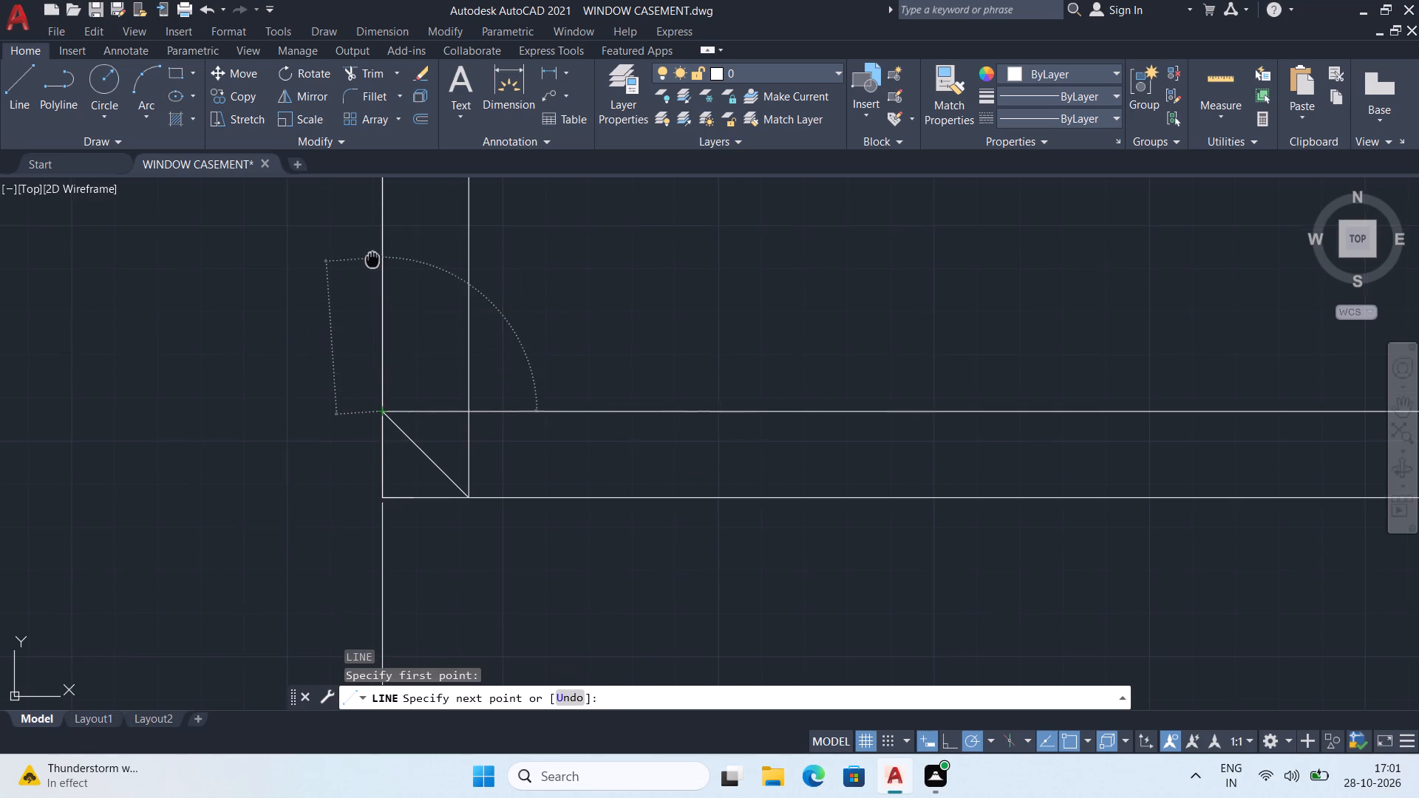
{"action": "middle_click_drag", "start_coordinate": [375, 265], "coordinate": [391, 415]}
{"action": "key", "text": "F8"}
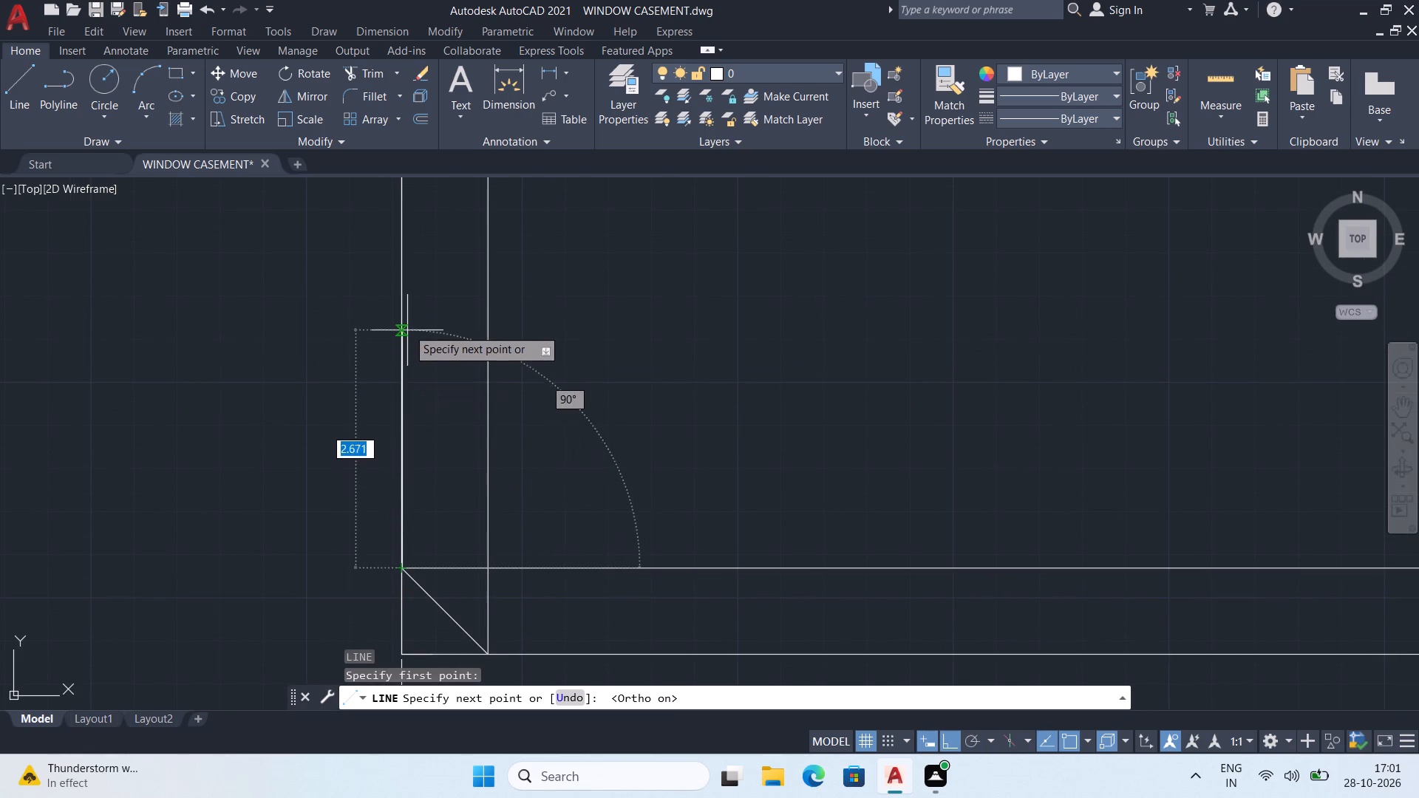
{"action": "scroll", "coordinate": [408, 306], "scroll_direction": "up", "scroll_amount": 7}
{"action": "scroll", "coordinate": [407, 306], "scroll_direction": "down", "scroll_amount": 1}
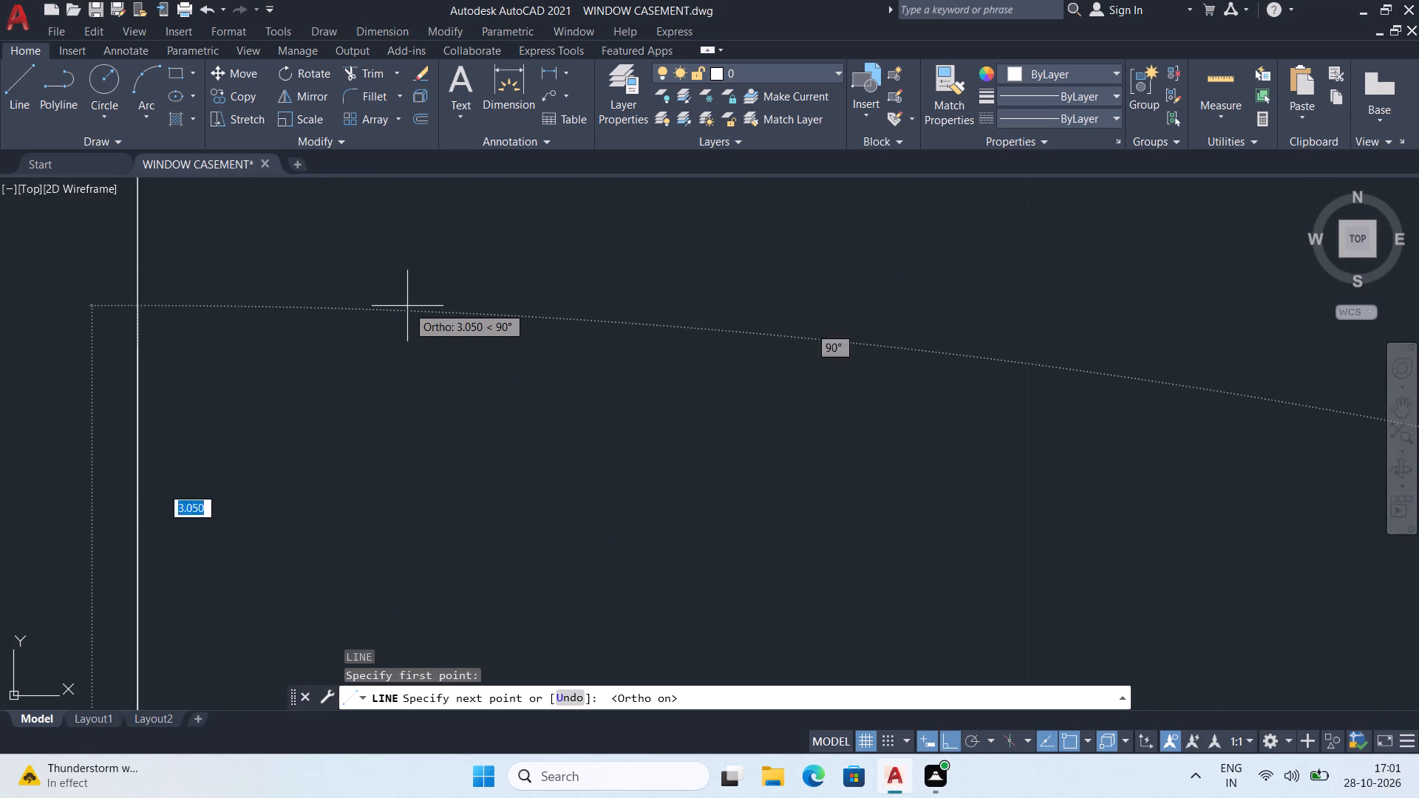
{"action": "scroll", "coordinate": [407, 306], "scroll_direction": "down", "scroll_amount": 7}
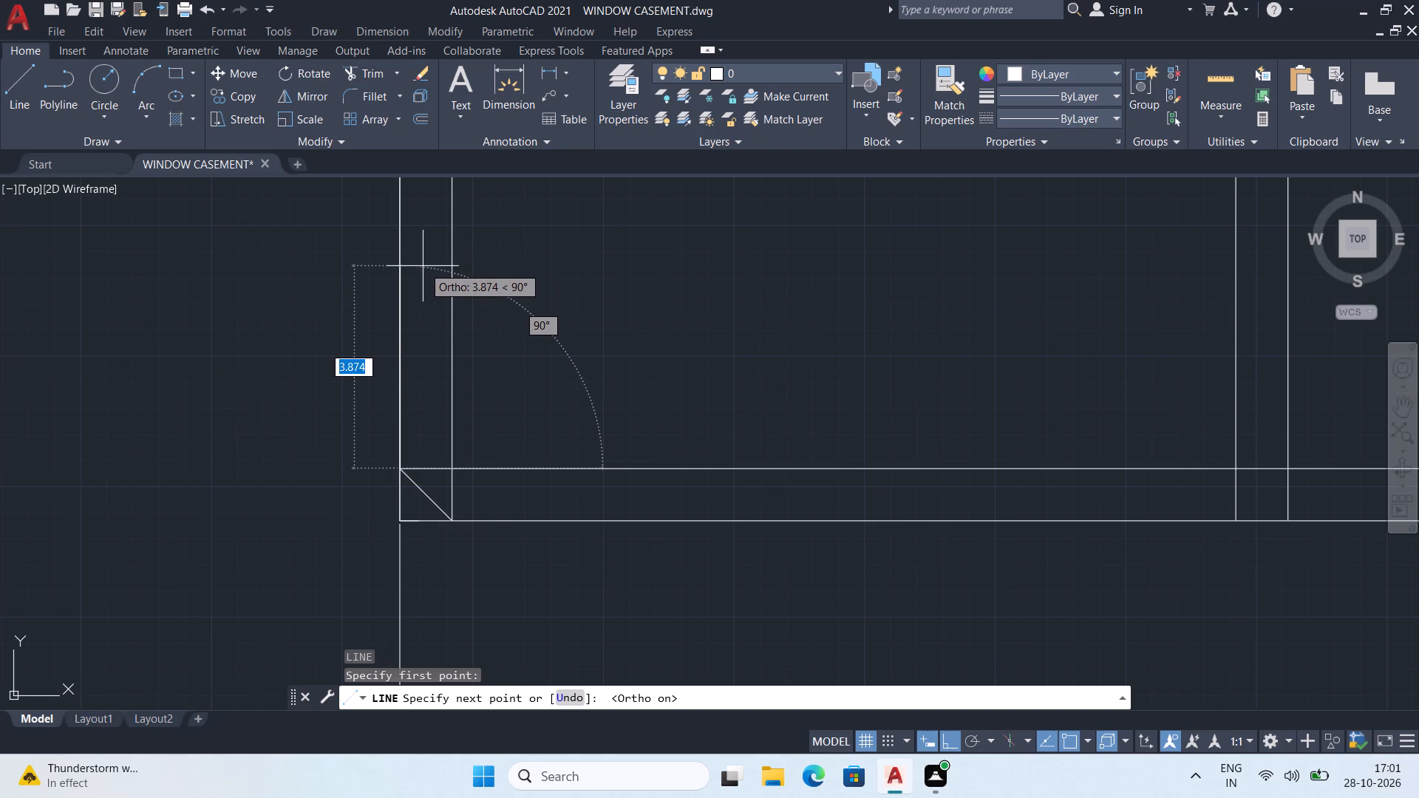
{"action": "key", "text": "3"}
{"action": "key", "text": "Return"}
Continue the line with ortho off, sloping up and inward about 1, followed by a horizontal 1.5 segment to the right.
{"action": "middle_click_drag", "start_coordinate": [511, 225], "coordinate": [506, 317]}
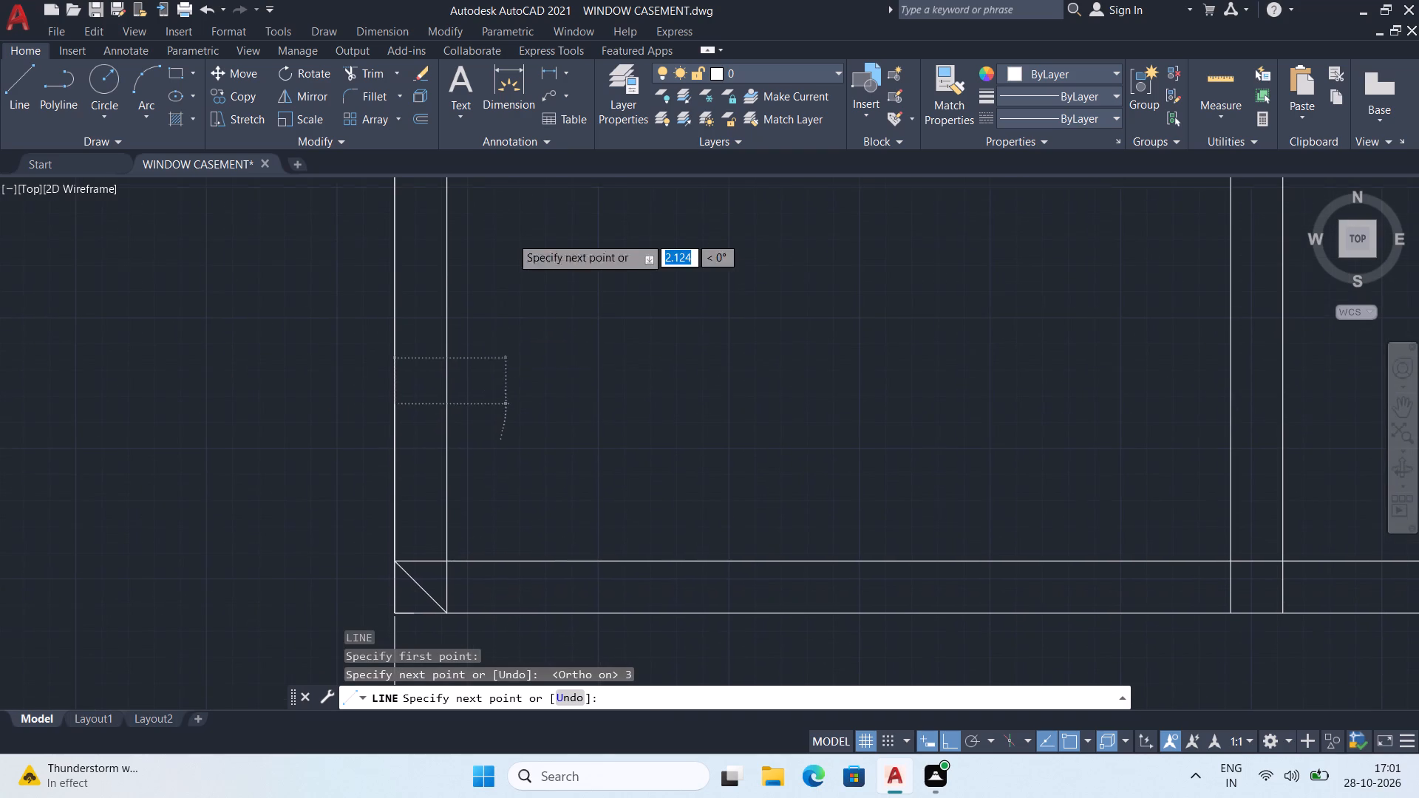
{"action": "key", "text": "F8"}
{"action": "middle_click_drag", "start_coordinate": [403, 361], "coordinate": [406, 394]}
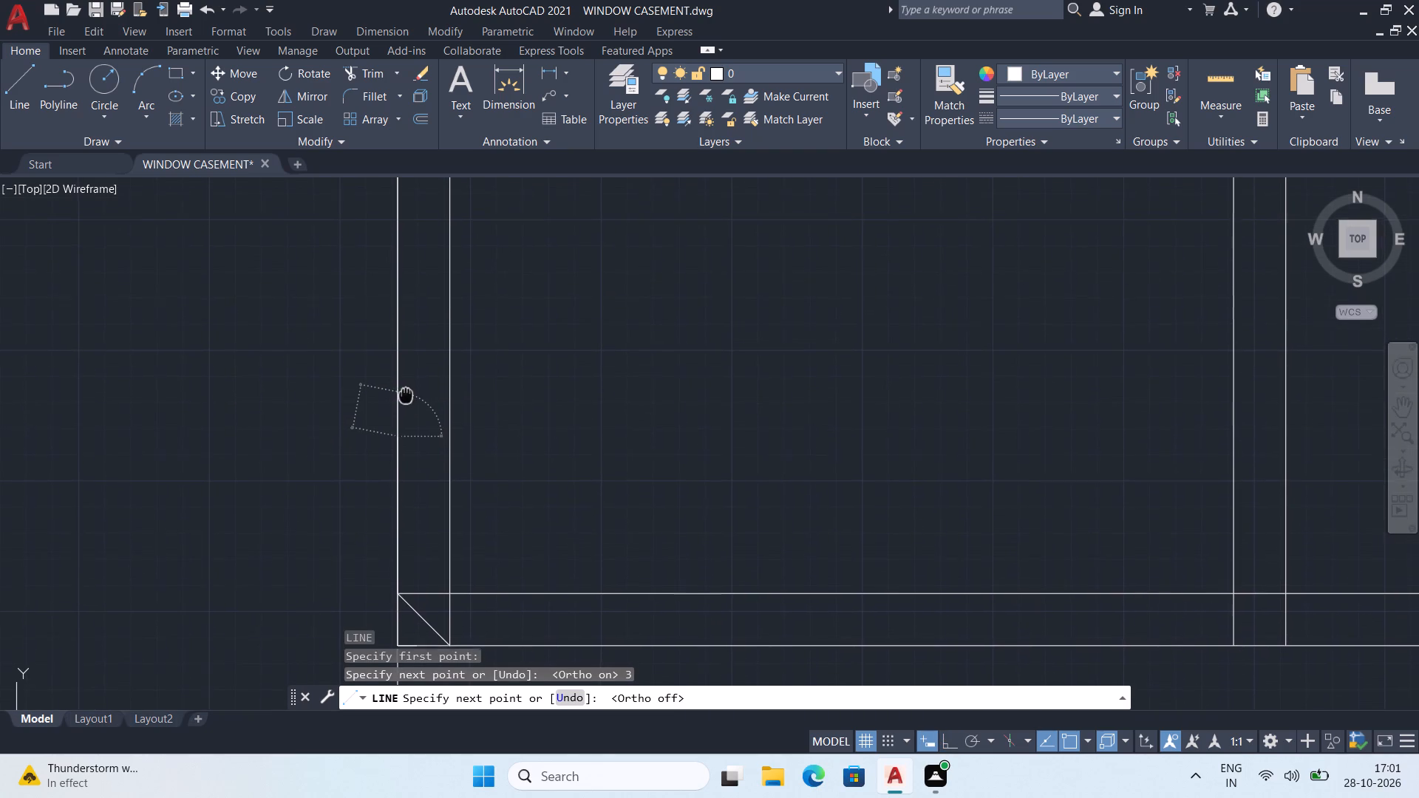
{"action": "middle_click_drag", "start_coordinate": [406, 394], "coordinate": [406, 396]}
{"action": "scroll", "coordinate": [432, 409], "scroll_direction": "up", "scroll_amount": 1}
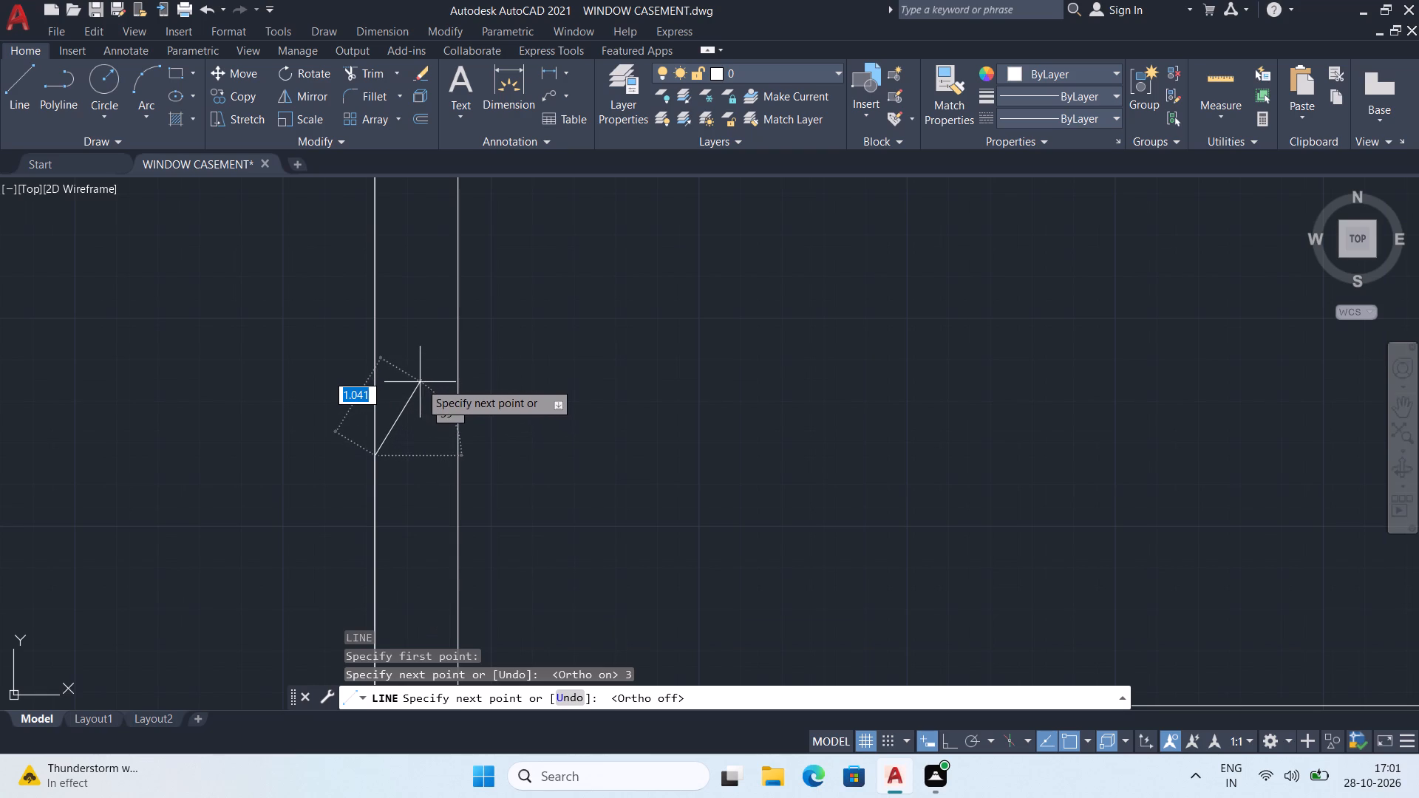
{"action": "left_click", "coordinate": [419, 388]}
{"action": "middle_click_drag", "start_coordinate": [520, 379], "coordinate": [431, 359]}
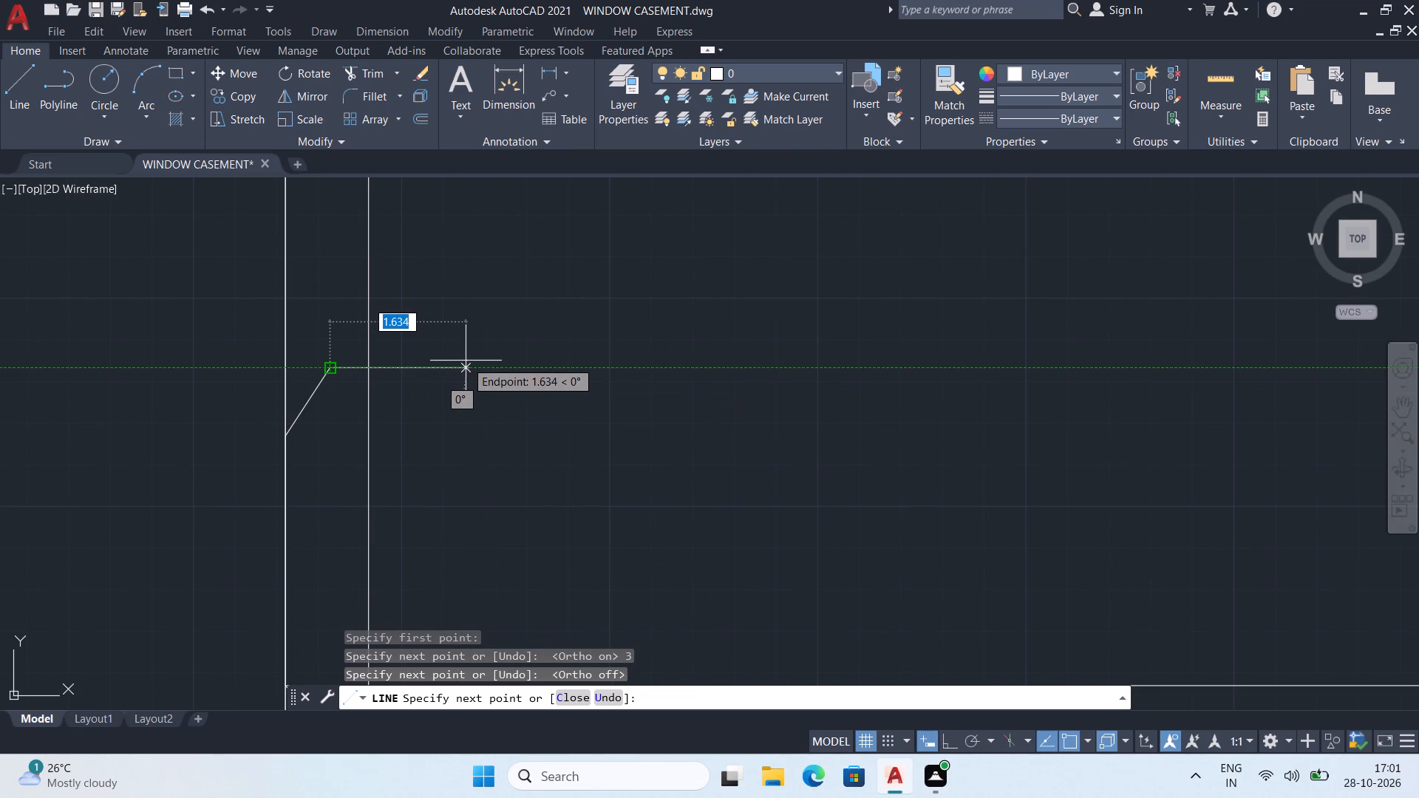
{"action": "type", "text": "1.5"}
{"action": "key", "text": "Return"}
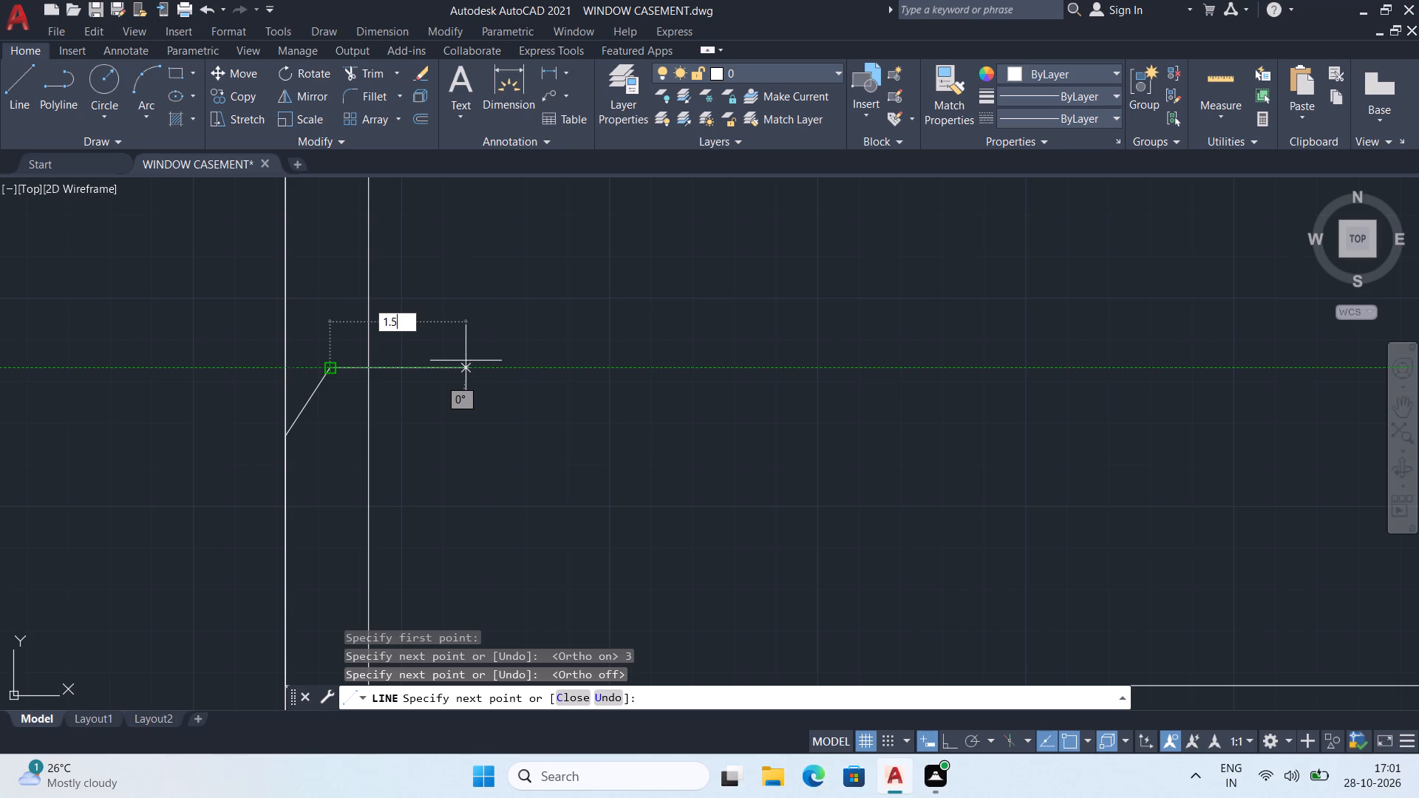
Turn on polar tracking and continue the line 1 straight down, returning horizontally left to the wall's inner line.
{"action": "scroll", "coordinate": [438, 508], "scroll_direction": "down", "scroll_amount": 5}
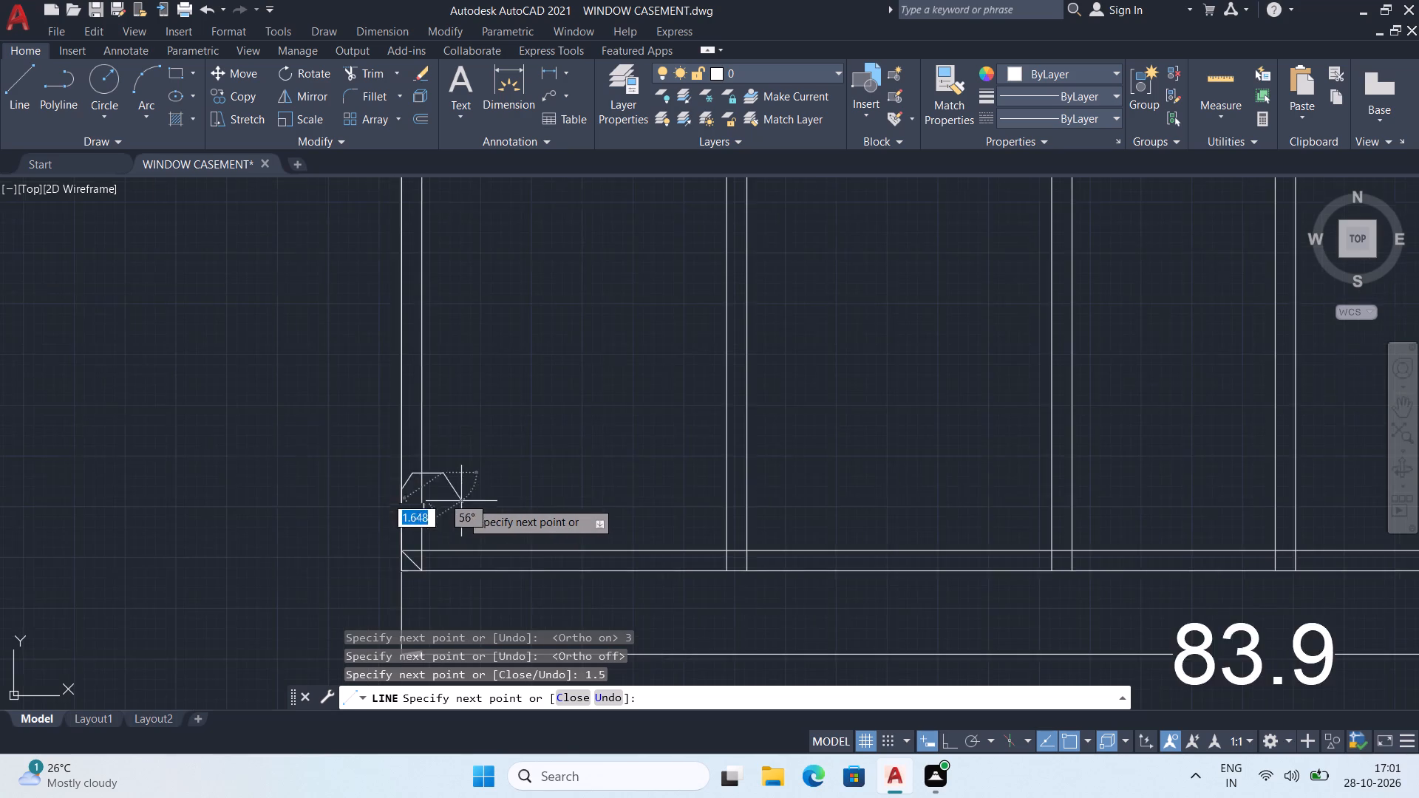
{"action": "scroll", "coordinate": [461, 501], "scroll_direction": "down", "scroll_amount": 1}
{"action": "scroll", "coordinate": [457, 488], "scroll_direction": "up", "scroll_amount": 3}
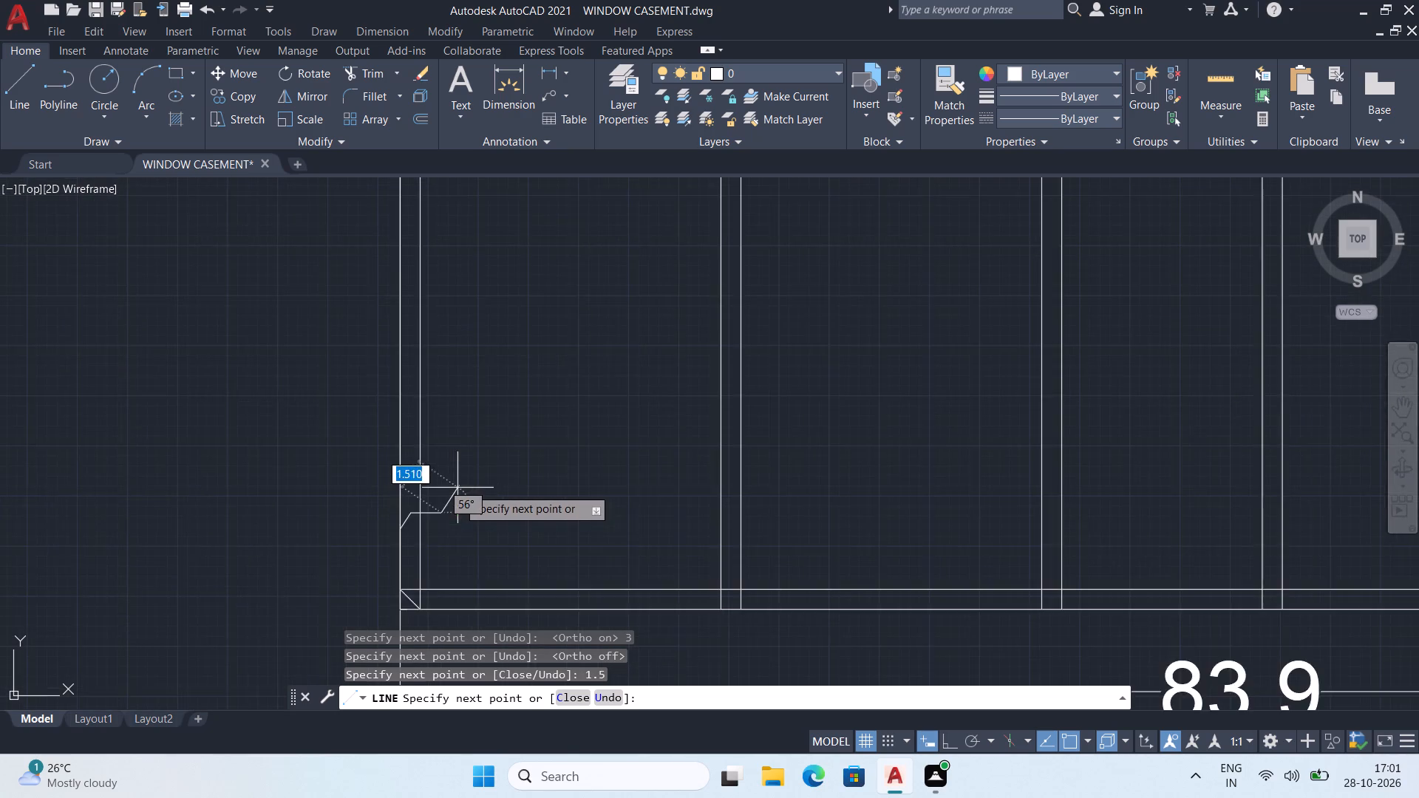
{"action": "scroll", "coordinate": [457, 488], "scroll_direction": "up", "scroll_amount": 2}
{"action": "middle_click_drag", "start_coordinate": [444, 548], "coordinate": [404, 454]}
{"action": "middle_click_drag", "start_coordinate": [405, 497], "coordinate": [405, 388]}
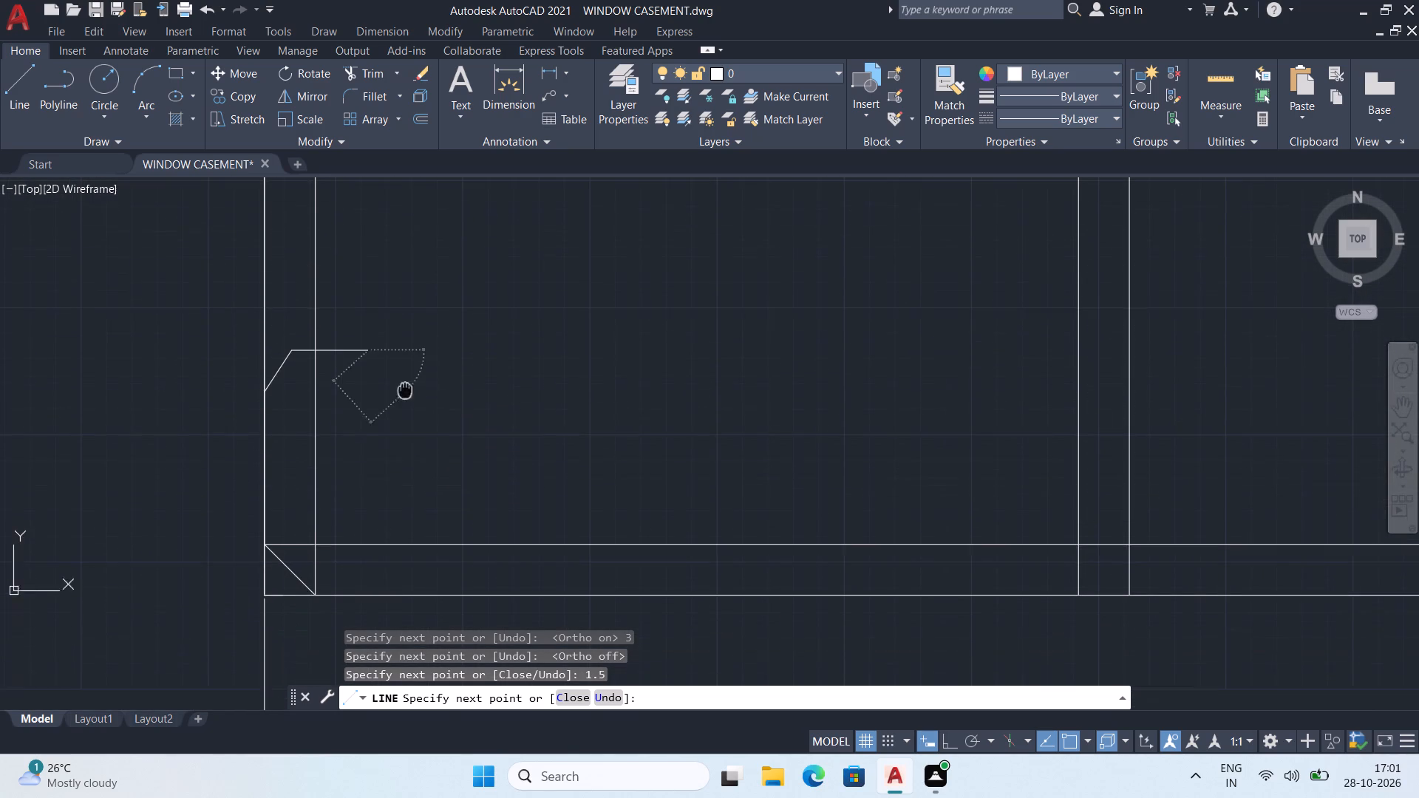
{"action": "middle_click_drag", "start_coordinate": [405, 388], "coordinate": [405, 386]}
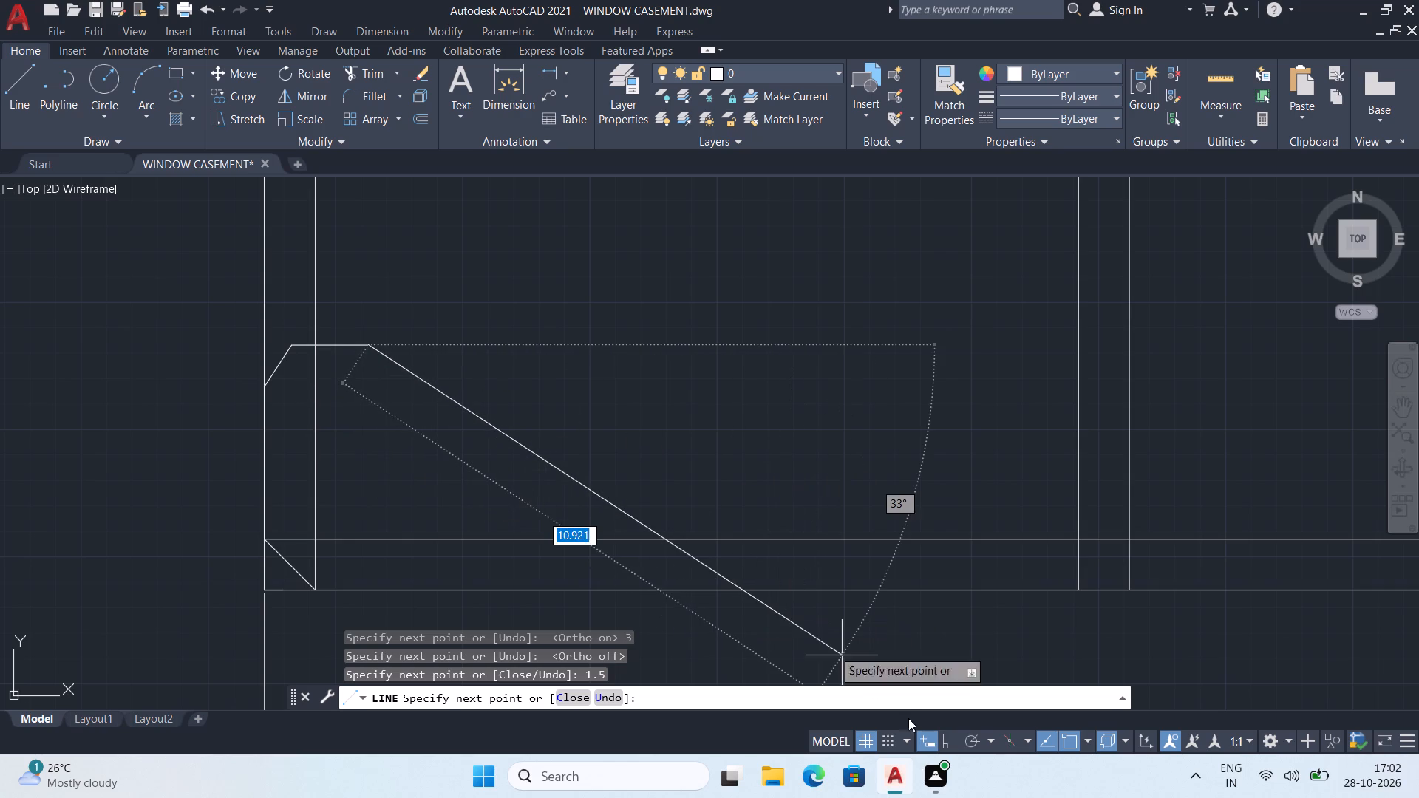
{"action": "left_click", "coordinate": [971, 736]}
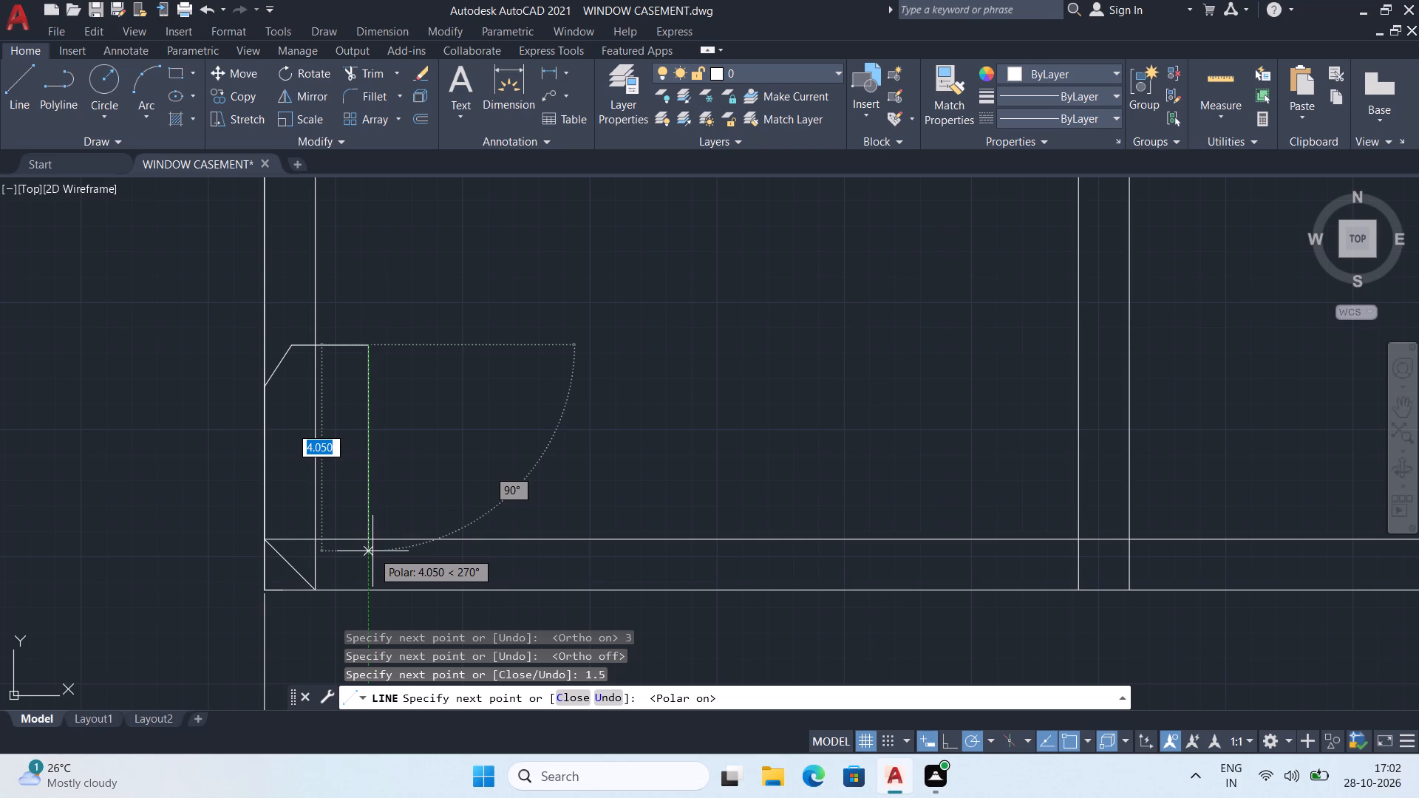
{"action": "key", "text": "1"}
{"action": "key", "text": "Return"}
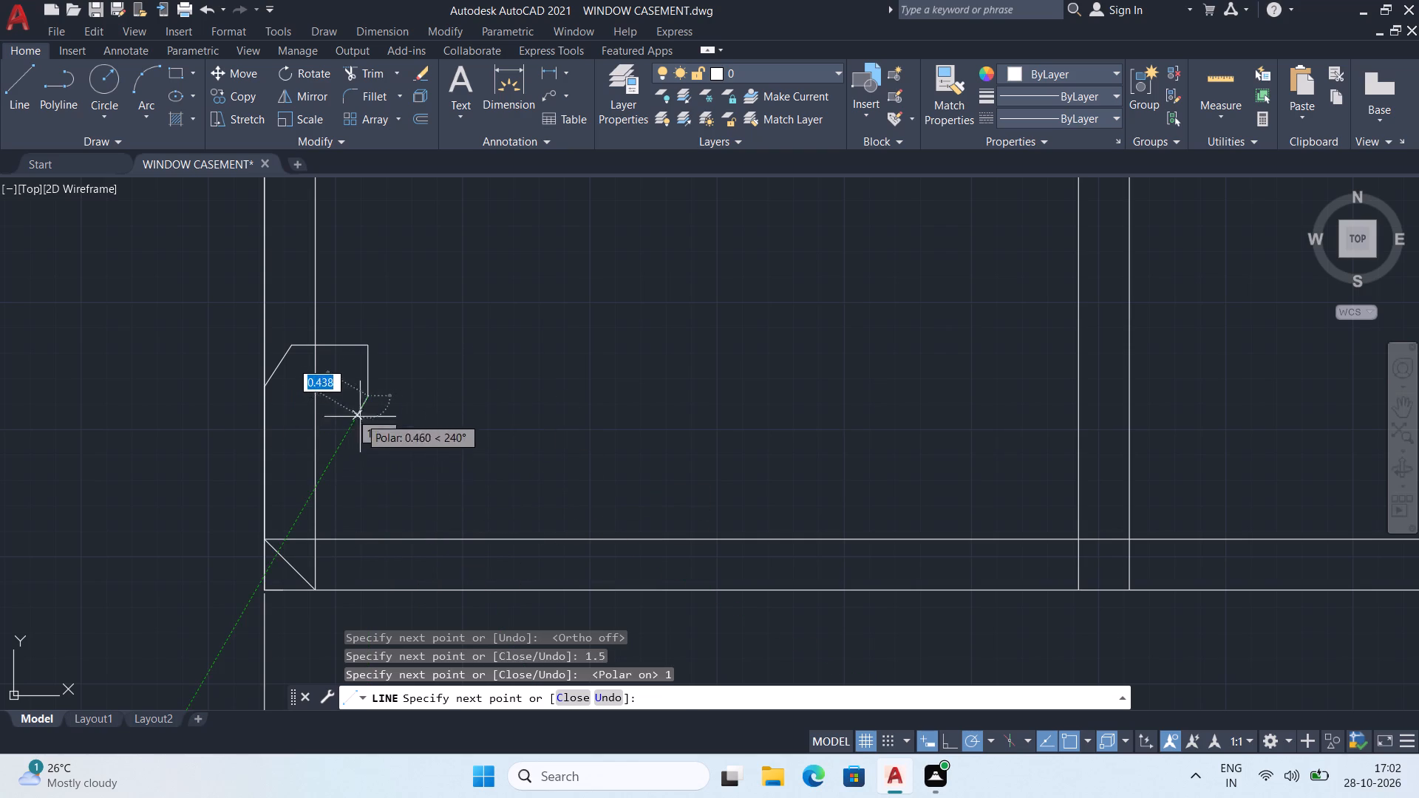
{"action": "left_click", "coordinate": [315, 397]}
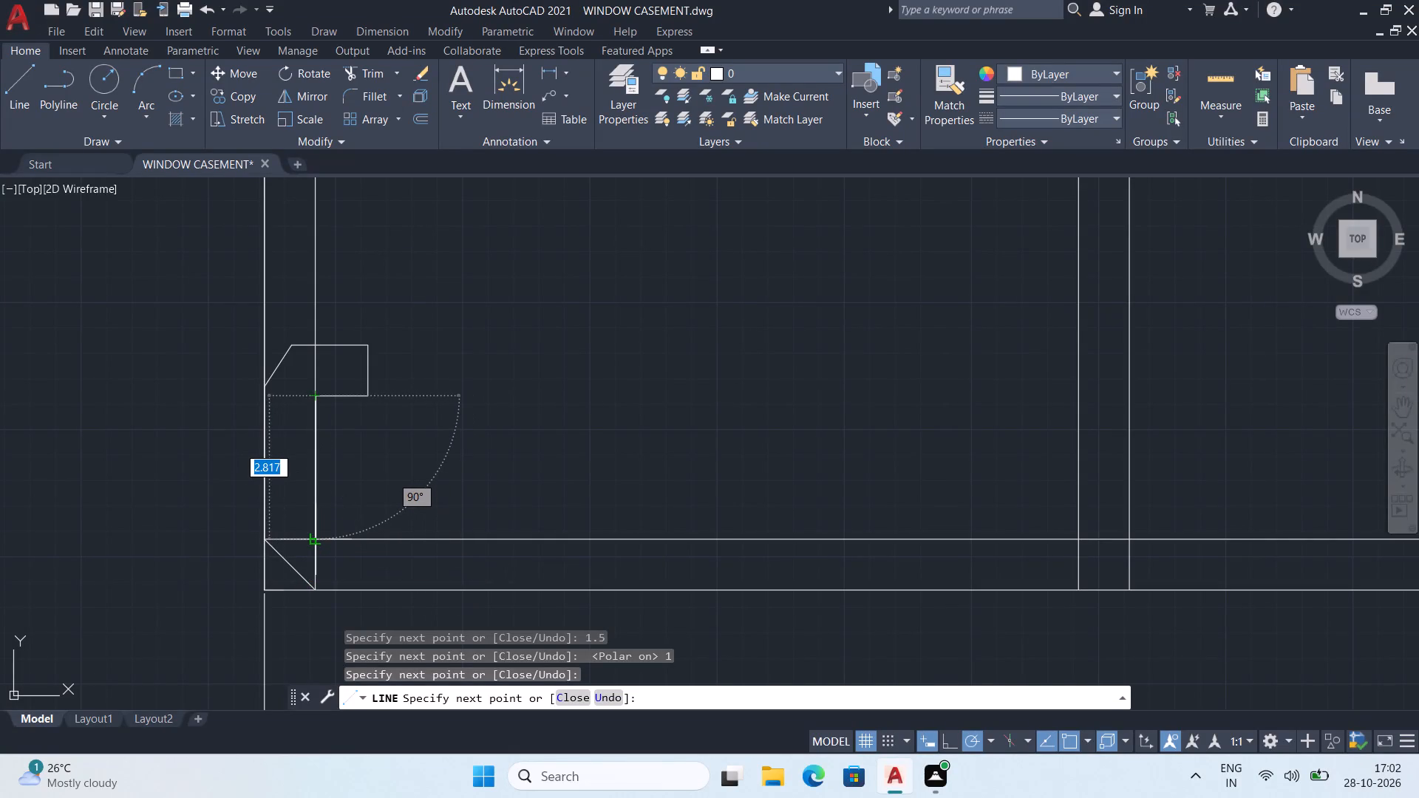
Continue the outline 1 down along the wall's inner line and 1.3 horizontally to the right.
{"action": "key", "text": "1"}
{"action": "key", "text": "Return"}
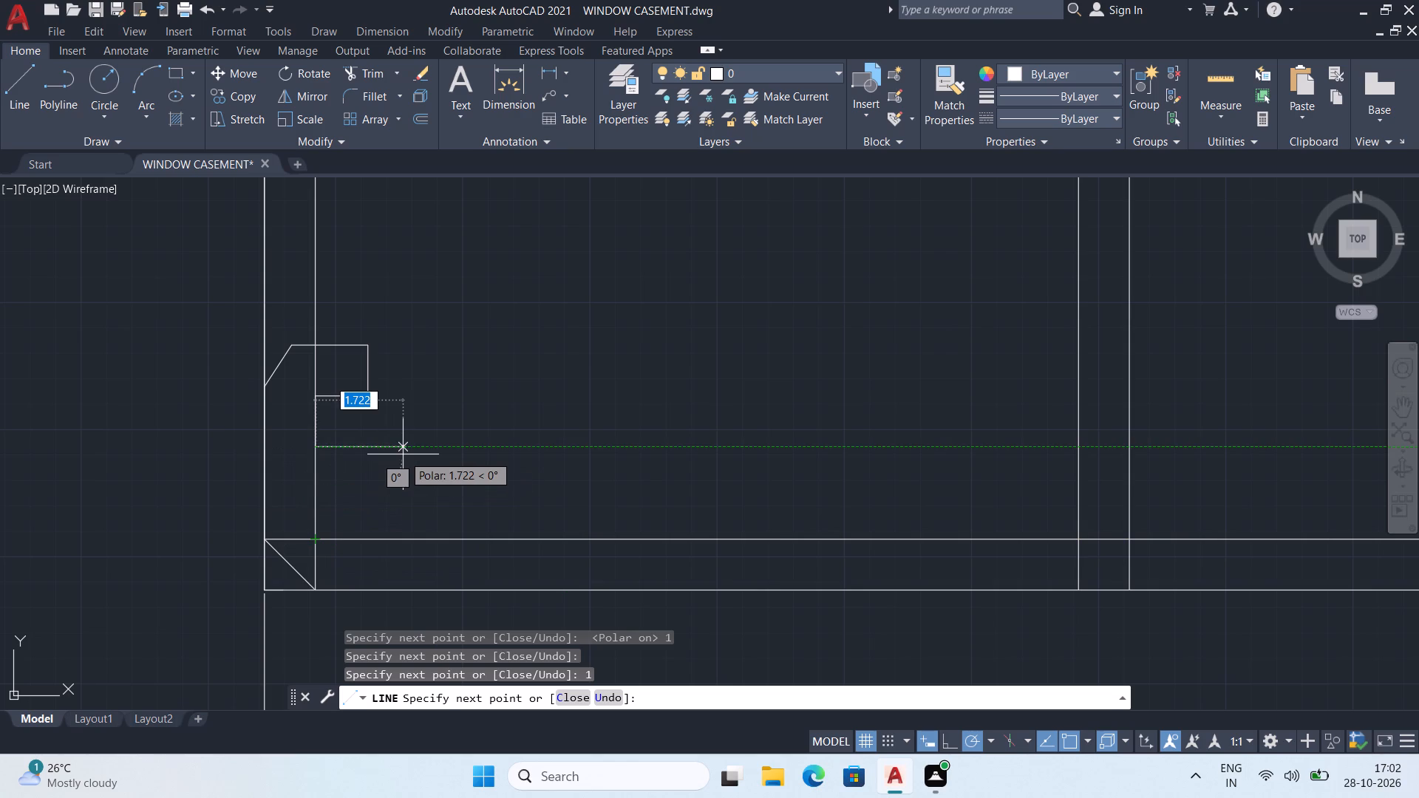
{"action": "type", "text": "1."}
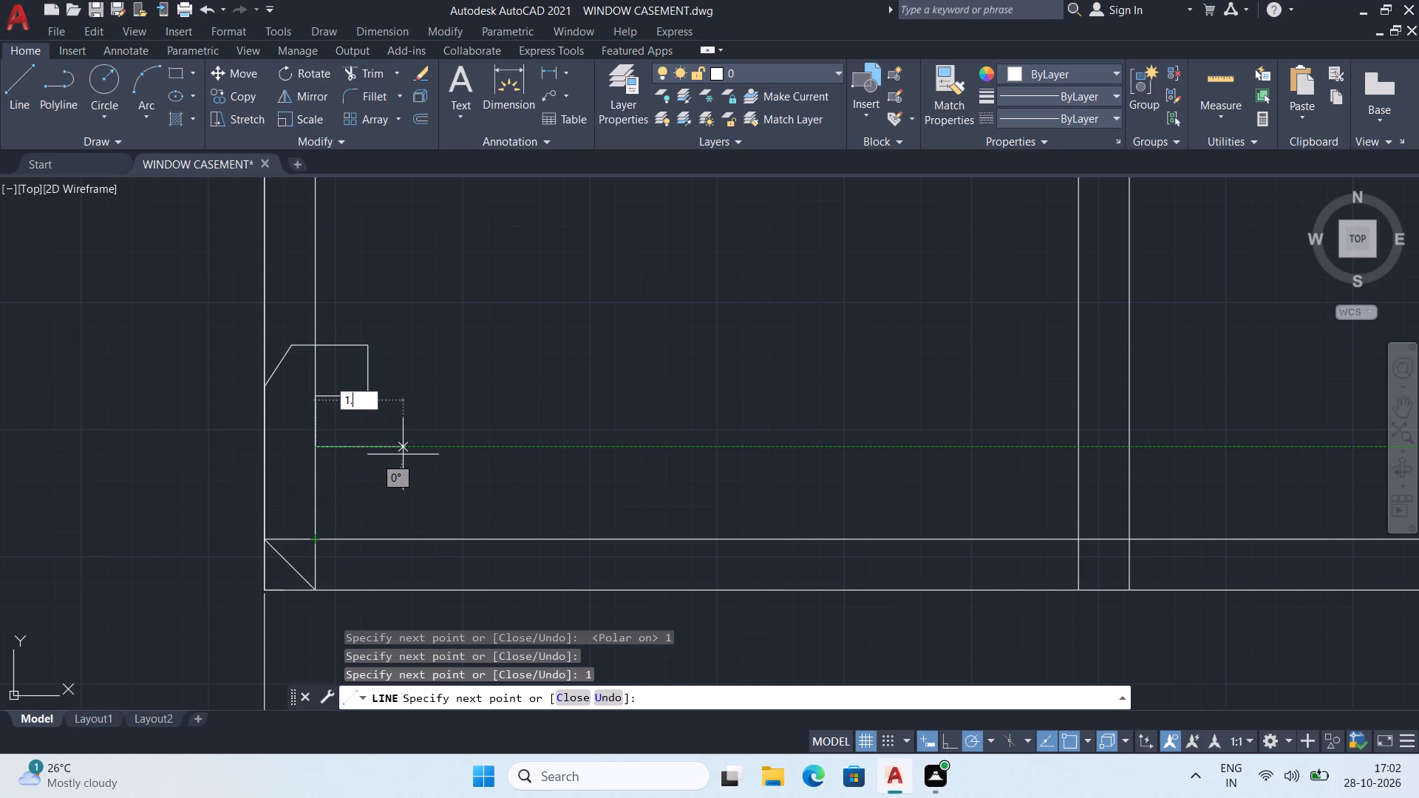
{"action": "key", "text": "3"}
{"action": "key", "text": "Return"}
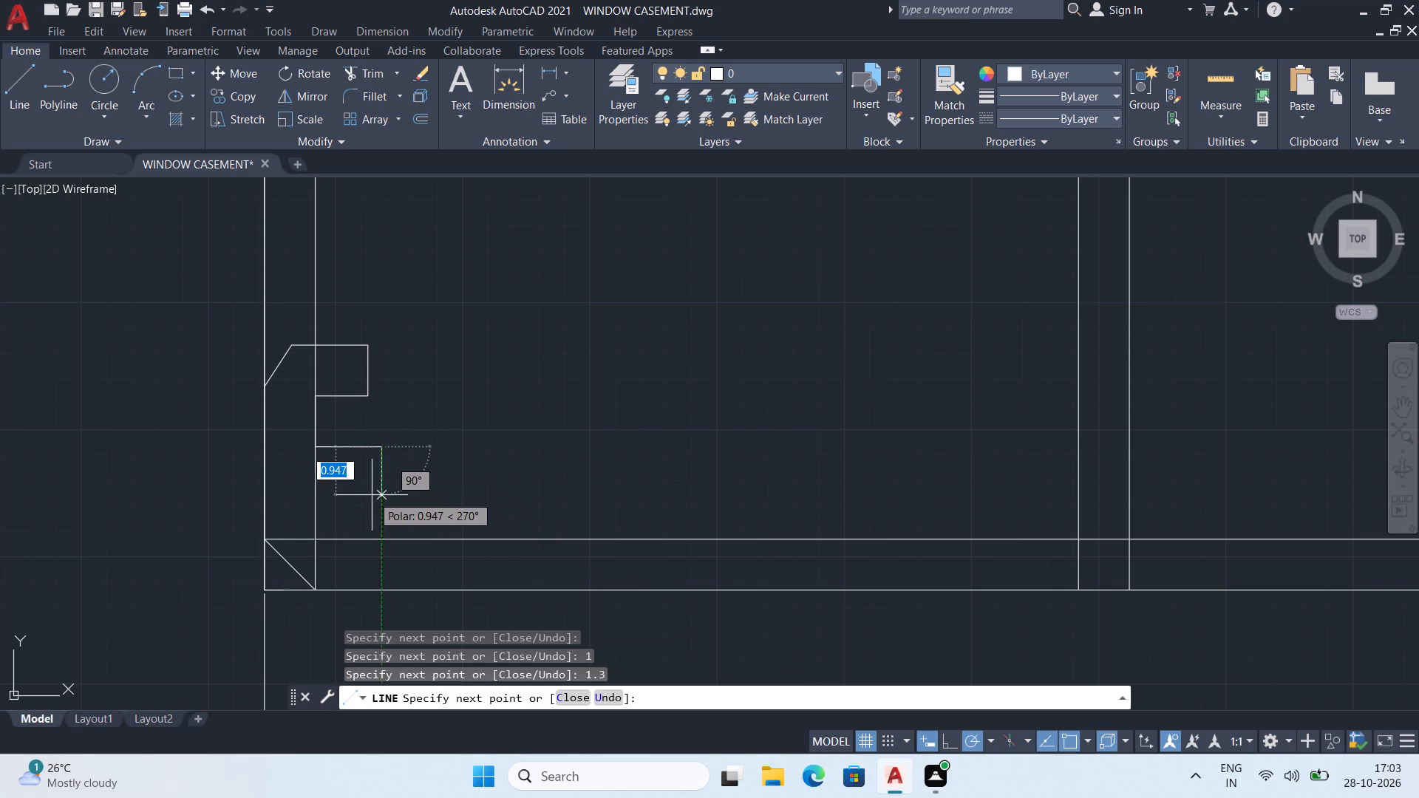
Form the U-shaped notch by continuing 1 down, 1 right and about 0.9 up, and end the line.
{"action": "key", "text": "1"}
{"action": "key", "text": "Return"}
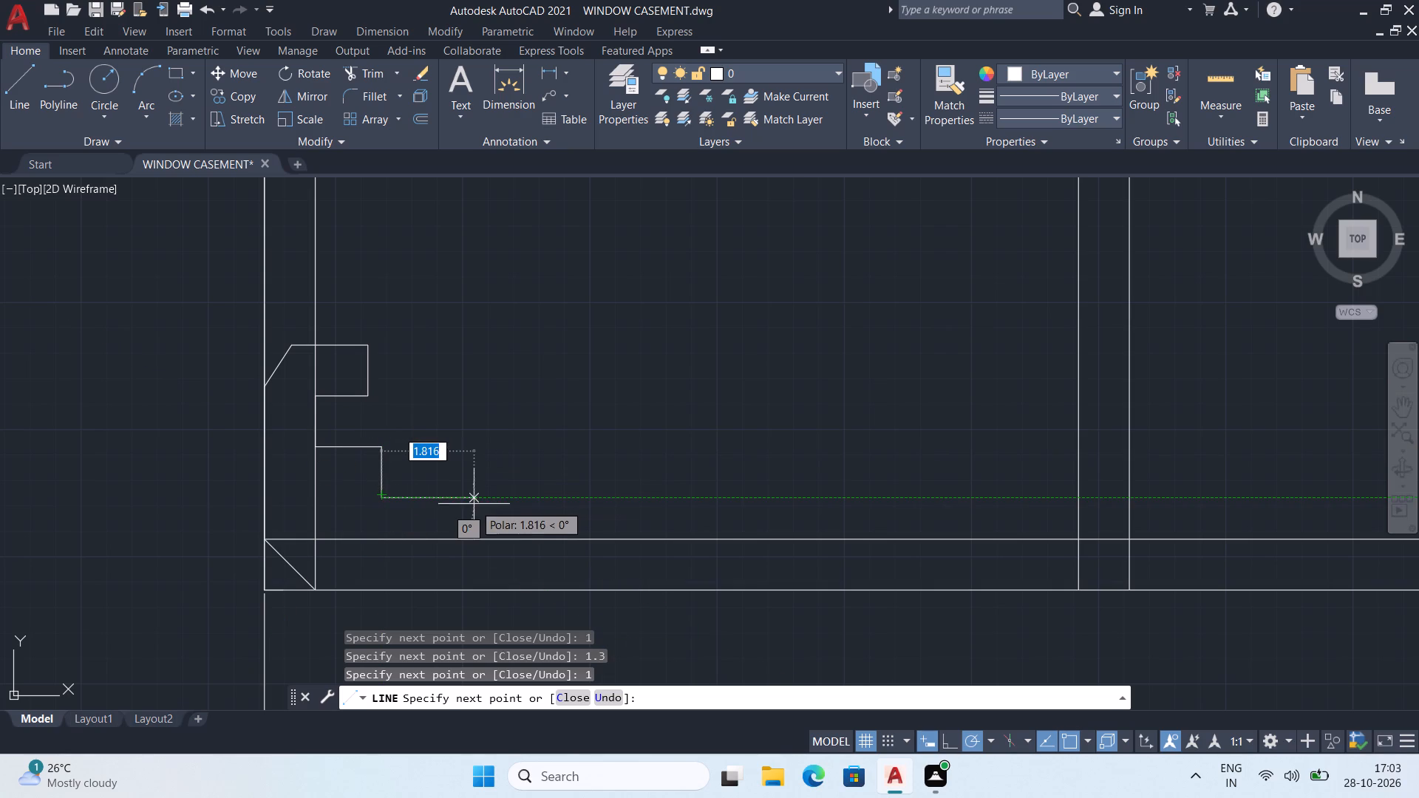
{"action": "key", "text": "1"}
{"action": "key", "text": "Return"}
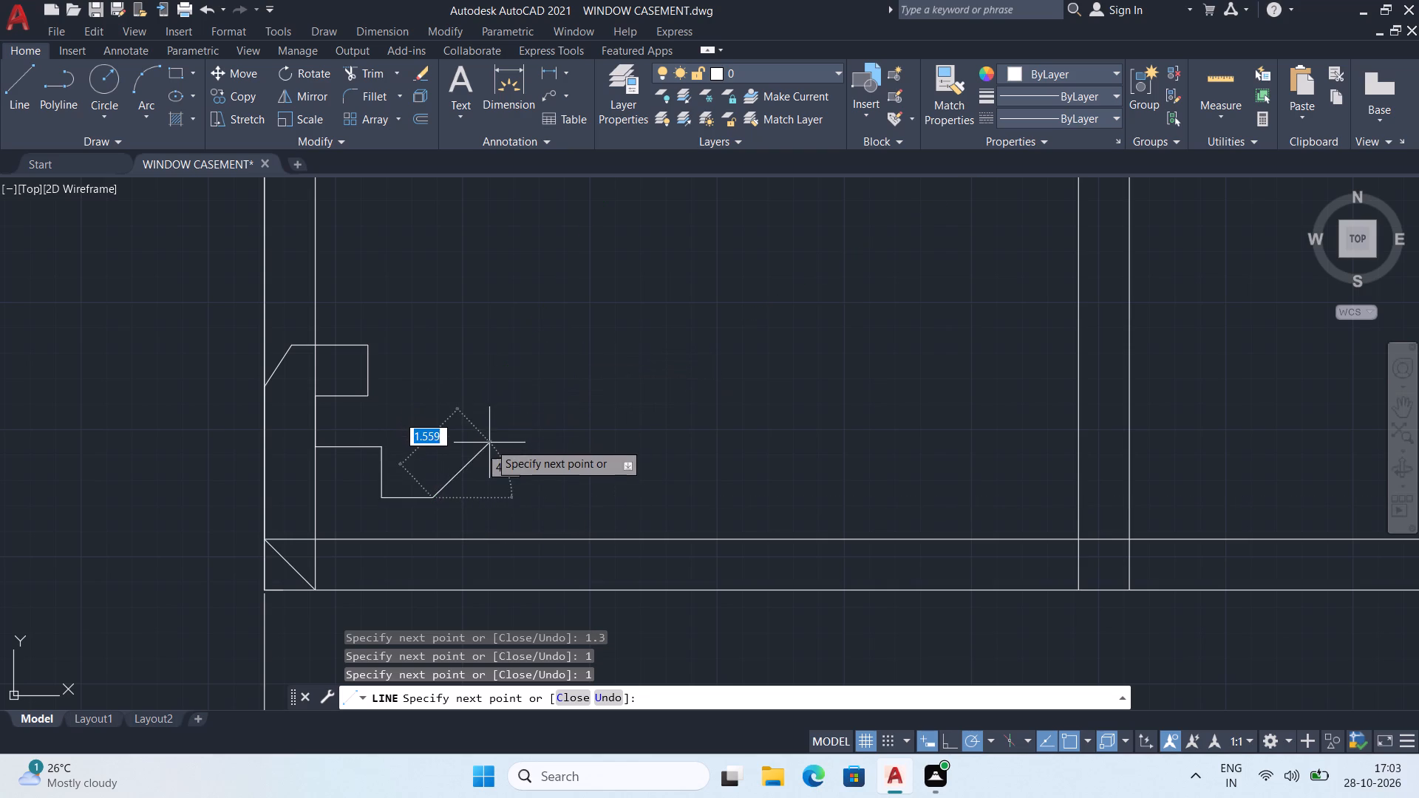
{"action": "left_click", "coordinate": [431, 453]}
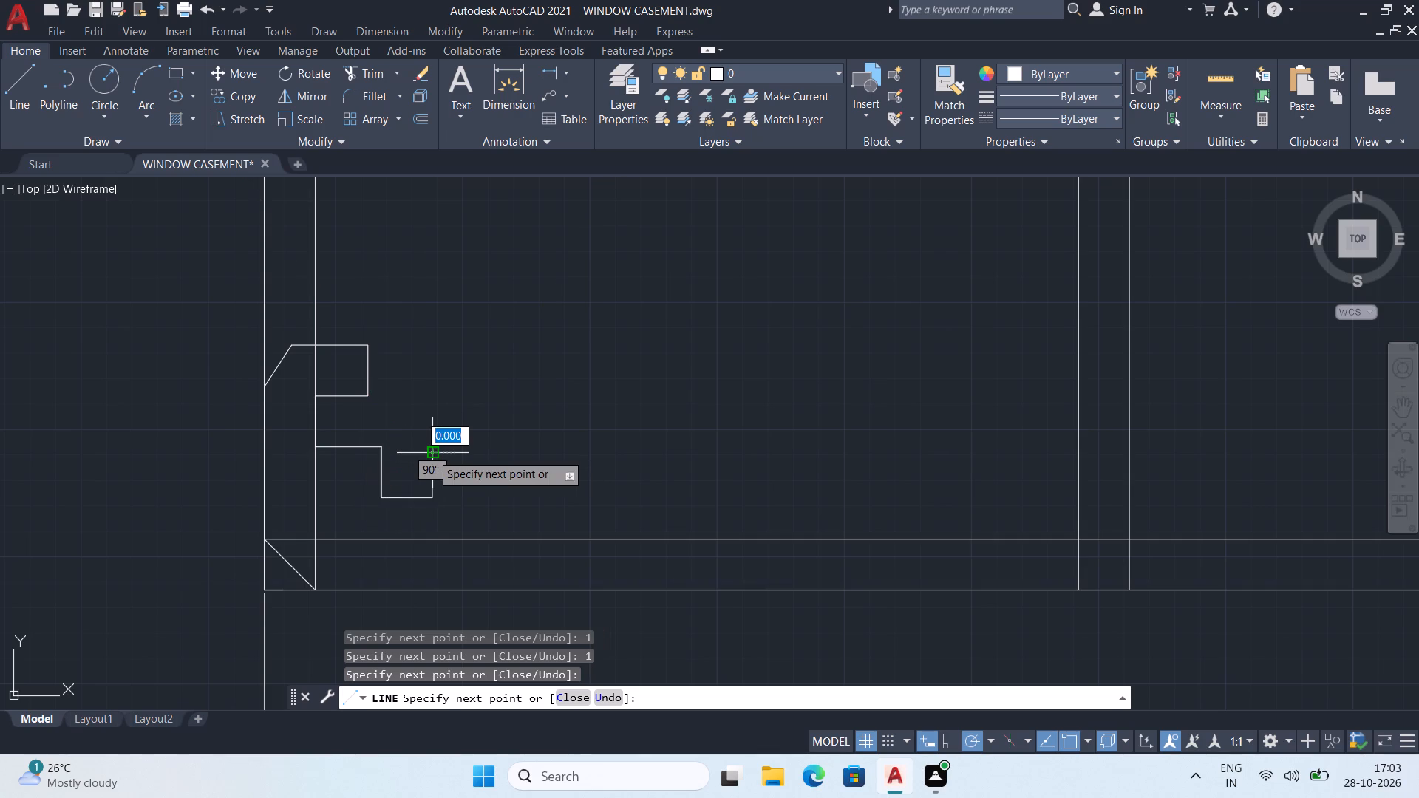
{"action": "key", "text": "space"}
Mirror the seven stepped segments about a vertical axis through the notch base's midpoint, keeping the originals and leaving out the slope and top edge.
{"action": "left_click", "coordinate": [302, 315]}
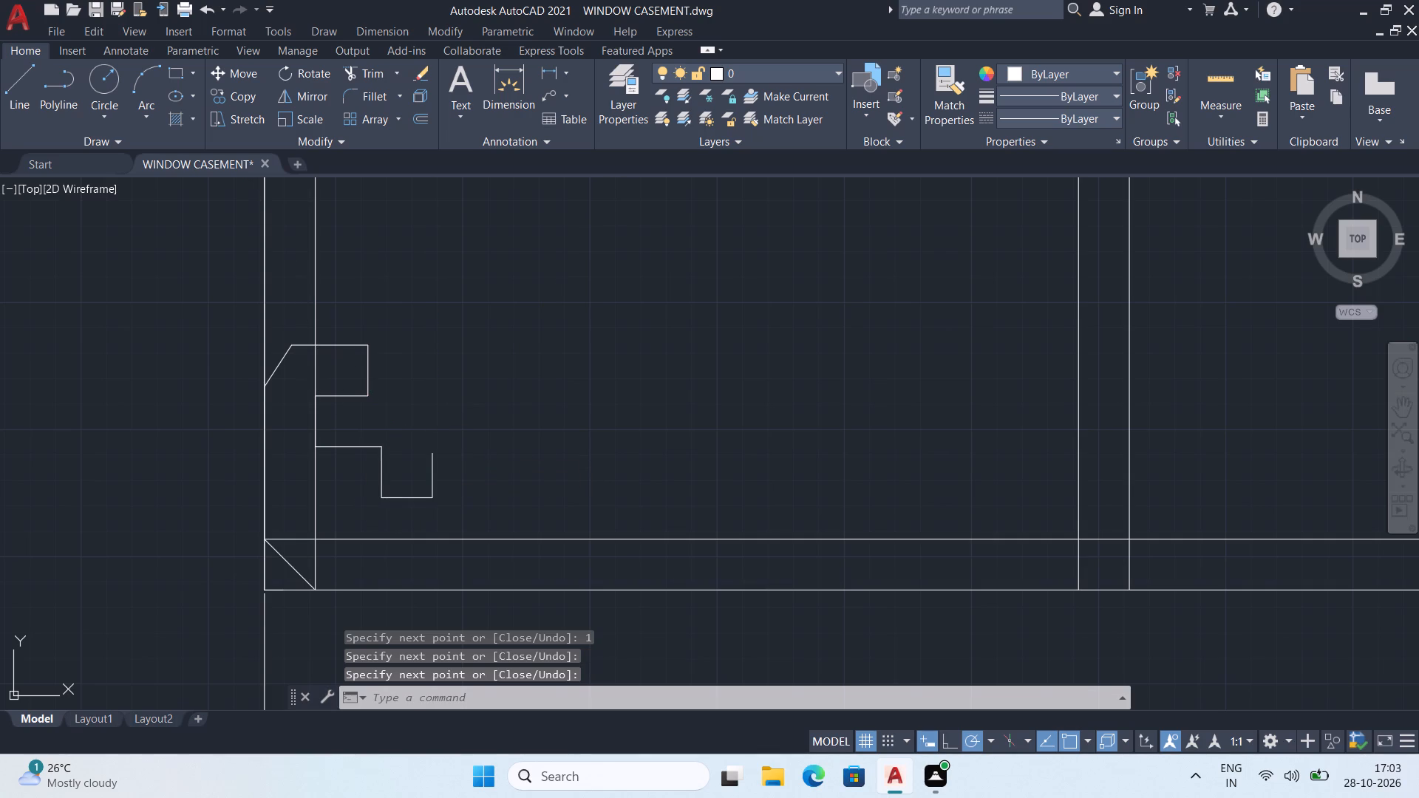
{"action": "left_click", "coordinate": [476, 519]}
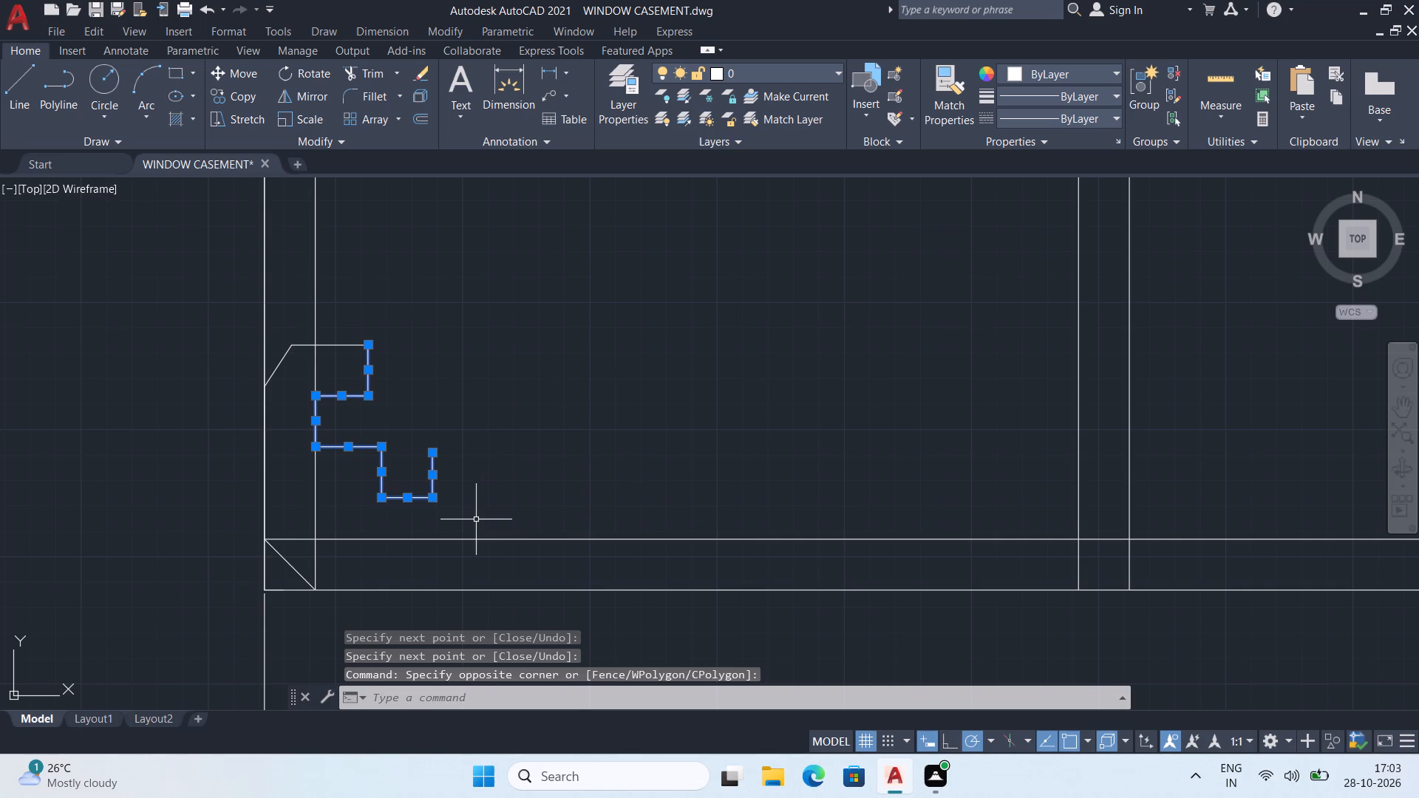
{"action": "key", "text": "m"}
{"action": "key", "text": "i"}
{"action": "key", "text": "Return"}
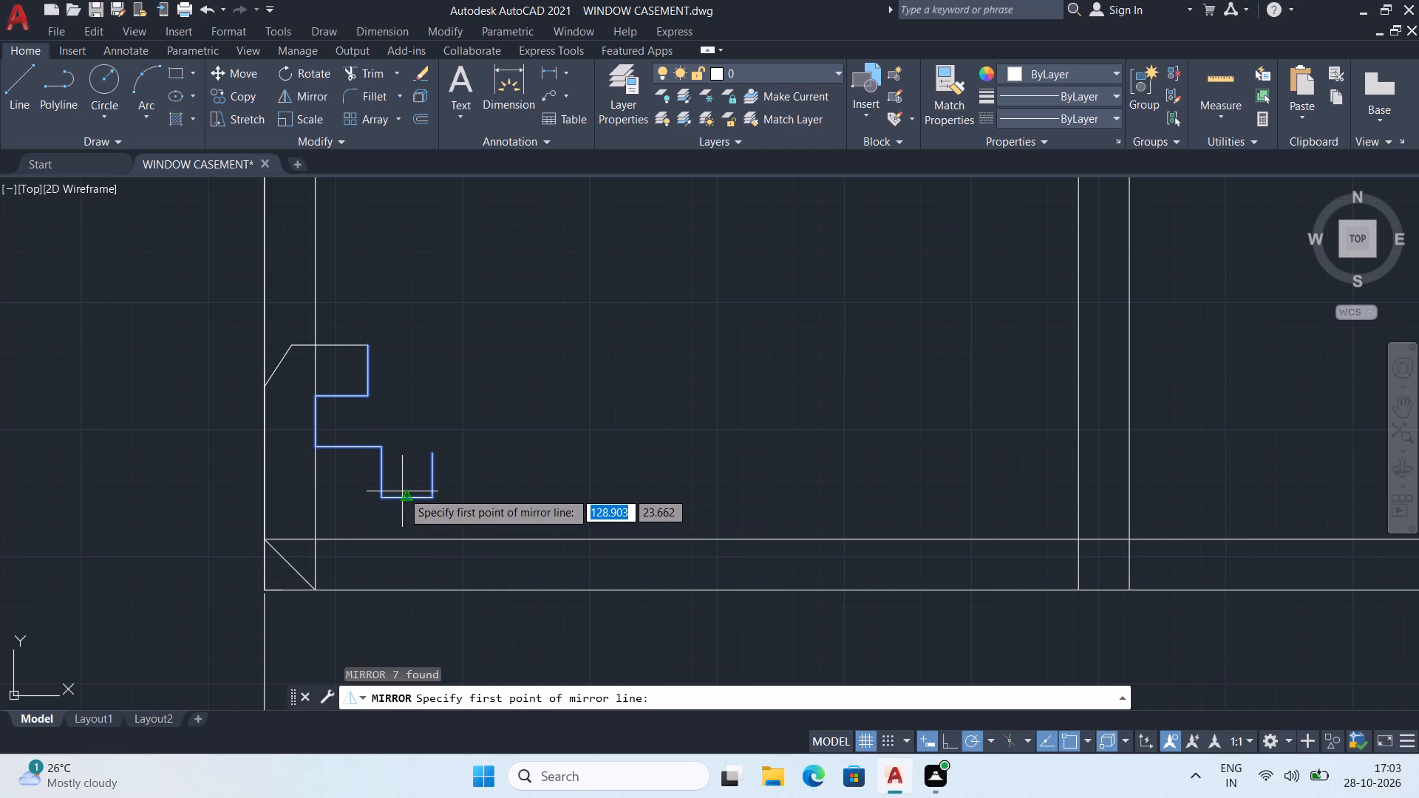
{"action": "left_click", "coordinate": [406, 499]}
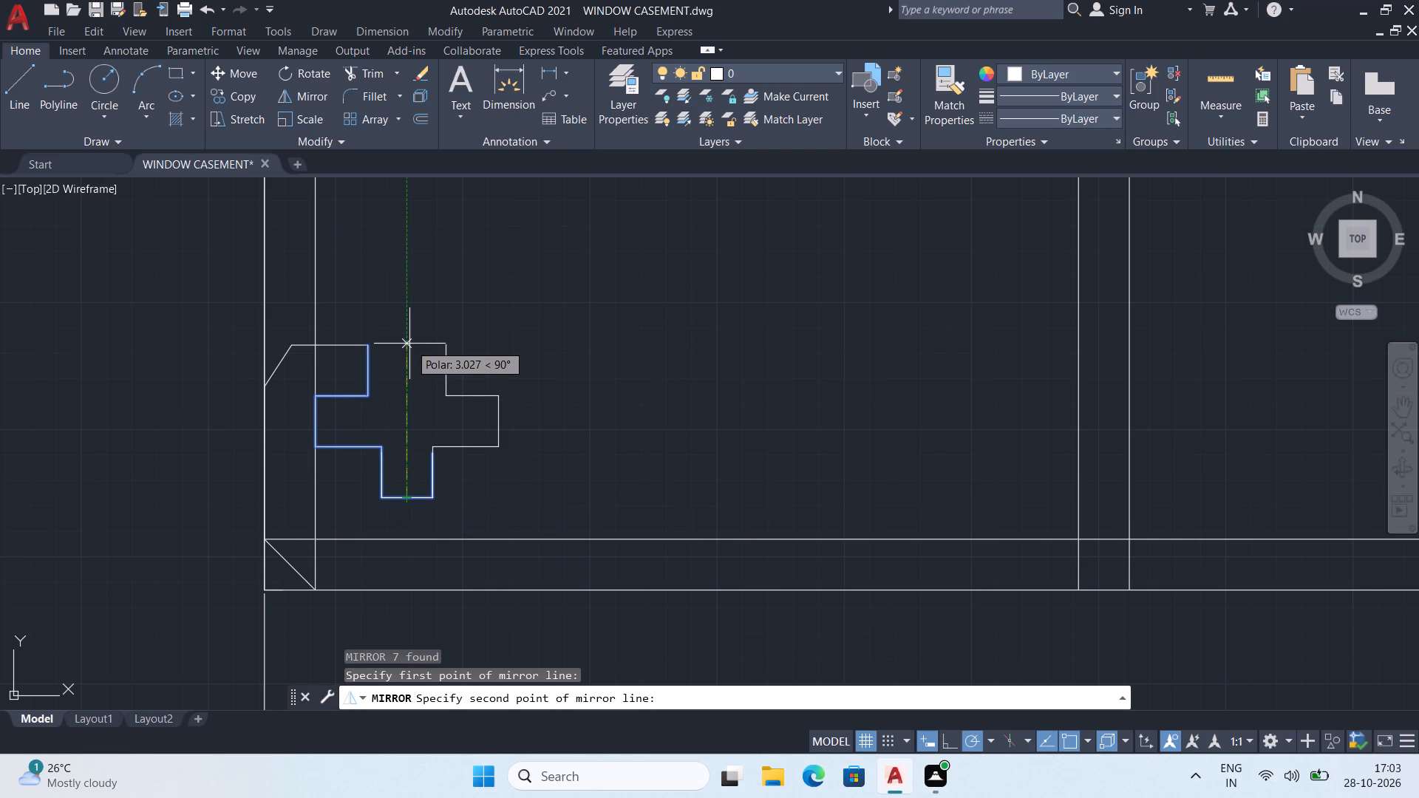
{"action": "left_click", "coordinate": [409, 344]}
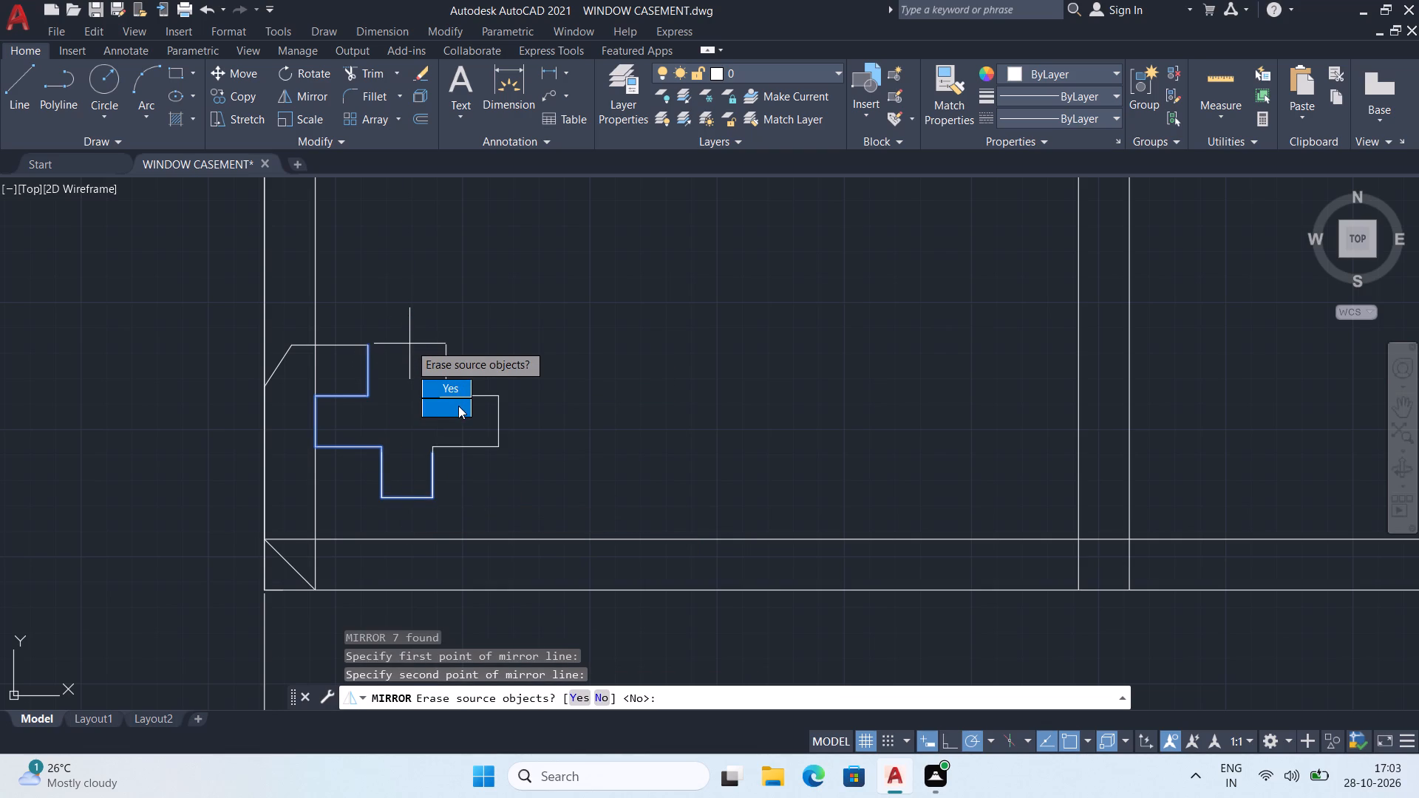
{"action": "left_click_drag", "start_coordinate": [458, 406], "coordinate": [409, 344]}
Examine the mirrored hook outline against the whole 83.9-wide profile and the neighbouring 85.0-wide profile.
{"action": "scroll", "coordinate": [450, 414], "scroll_direction": "down", "scroll_amount": 2}
{"action": "middle_click_drag", "start_coordinate": [463, 435], "coordinate": [450, 485]}
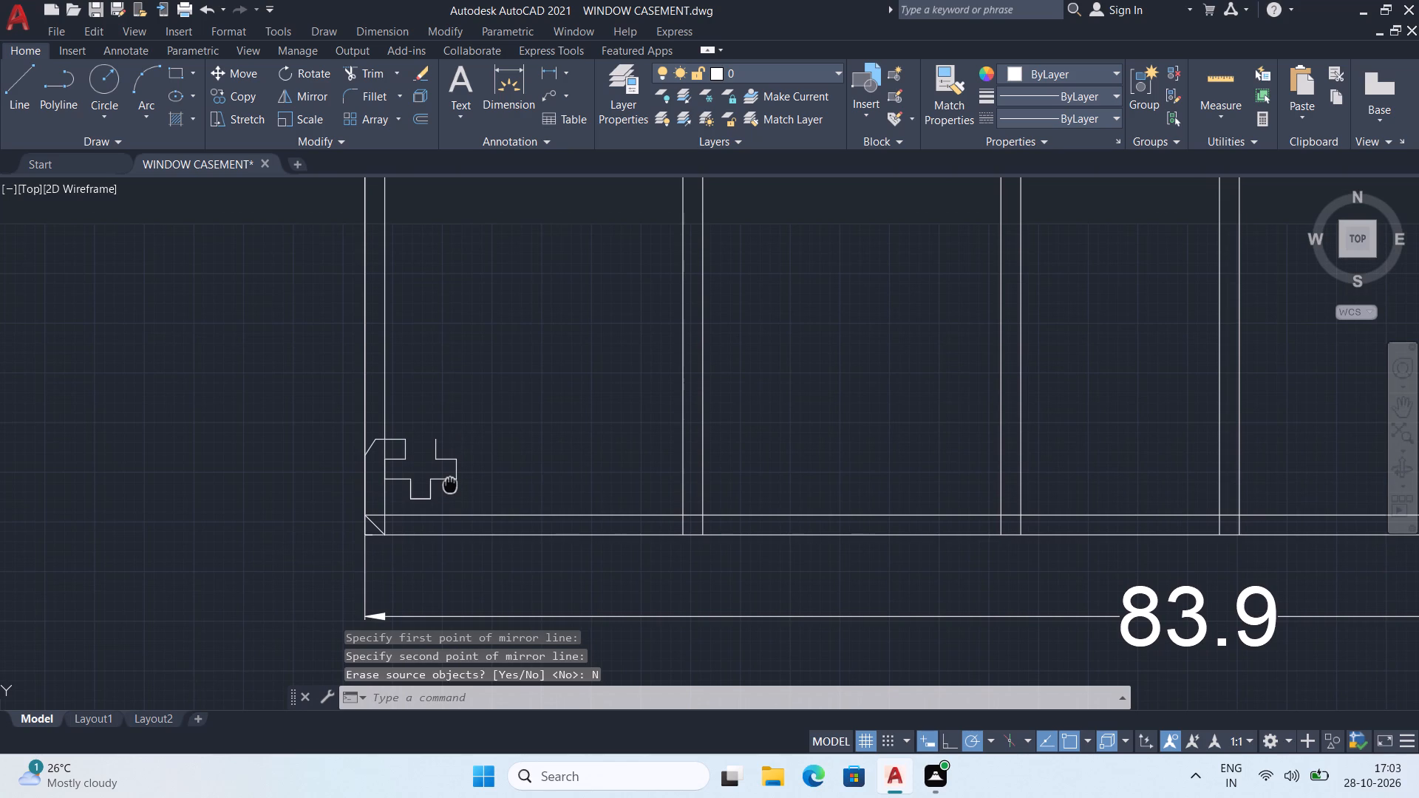
{"action": "middle_click_drag", "start_coordinate": [450, 485], "coordinate": [450, 492]}
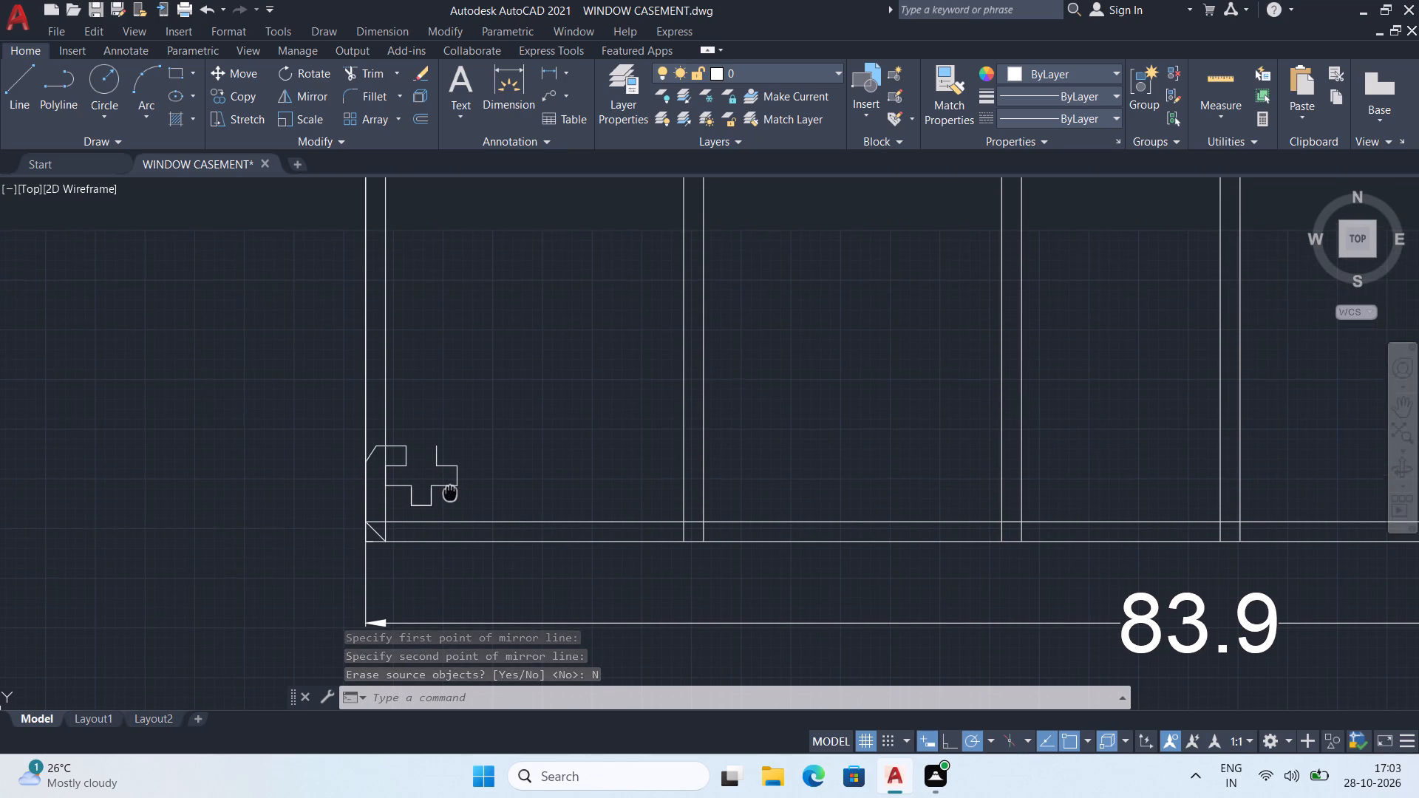
{"action": "middle_click_drag", "start_coordinate": [450, 492], "coordinate": [455, 519]}
{"action": "middle_click_drag", "start_coordinate": [455, 495], "coordinate": [458, 520]}
{"action": "scroll", "coordinate": [460, 516], "scroll_direction": "down", "scroll_amount": 1}
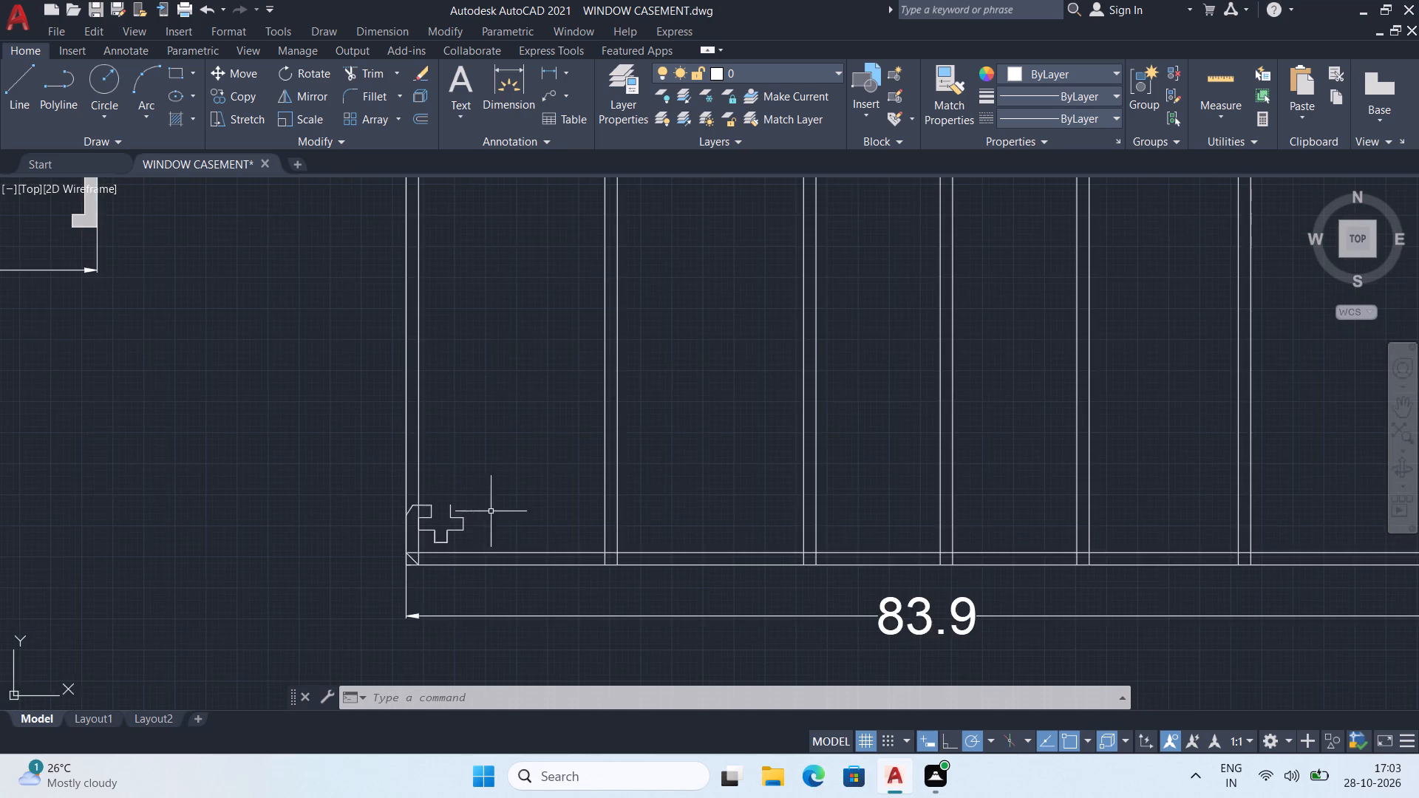
{"action": "scroll", "coordinate": [491, 511], "scroll_direction": "down", "scroll_amount": 1}
{"action": "middle_click_drag", "start_coordinate": [545, 528], "coordinate": [472, 558]}
{"action": "scroll", "coordinate": [441, 546], "scroll_direction": "down", "scroll_amount": 1}
{"action": "middle_click_drag", "start_coordinate": [449, 542], "coordinate": [435, 550]}
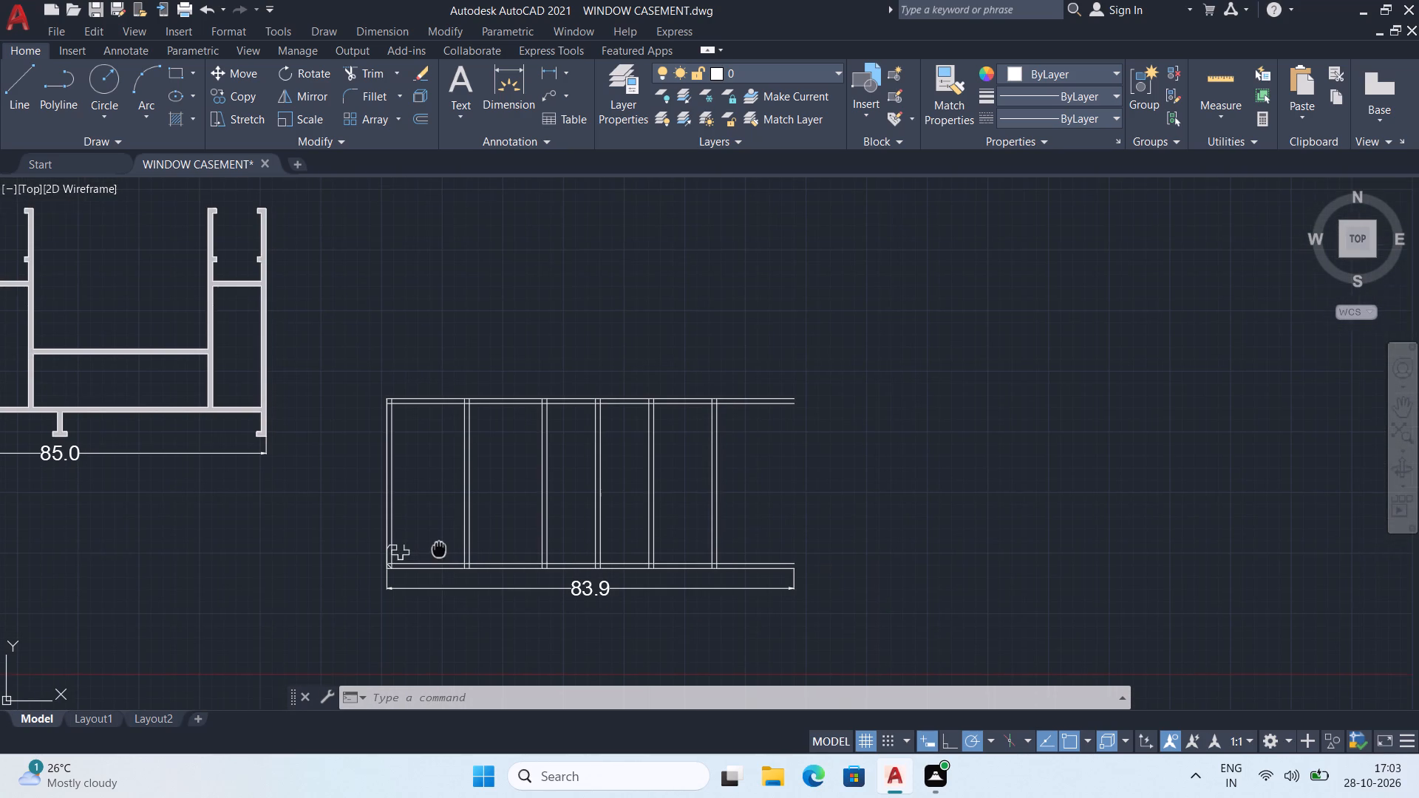
{"action": "middle_click_drag", "start_coordinate": [435, 550], "coordinate": [415, 534]}
{"action": "scroll", "coordinate": [415, 534], "scroll_direction": "down", "scroll_amount": 1}
{"action": "scroll", "coordinate": [390, 544], "scroll_direction": "up", "scroll_amount": 3}
{"action": "middle_click_drag", "start_coordinate": [440, 538], "coordinate": [405, 552]}
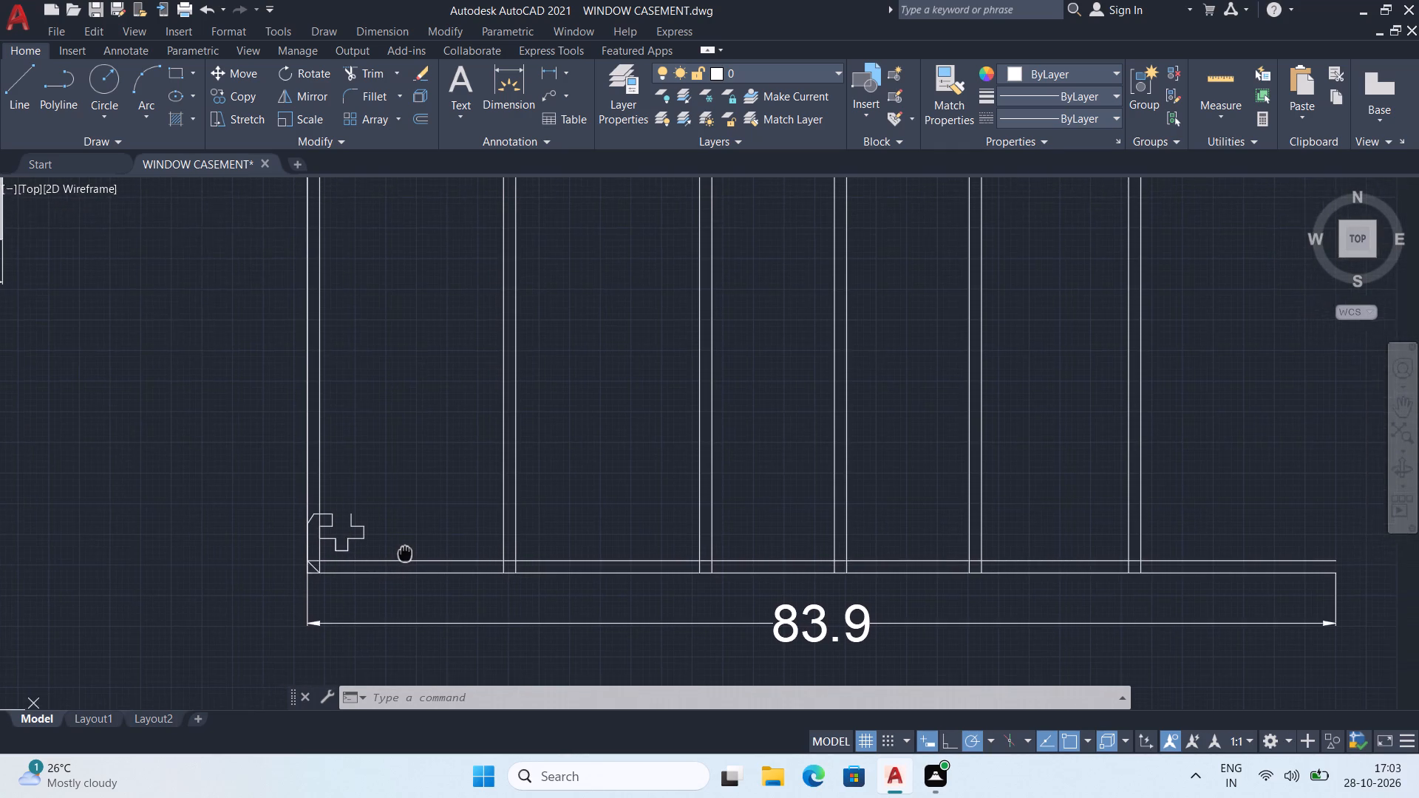
{"action": "middle_click_drag", "start_coordinate": [405, 552], "coordinate": [395, 533]}
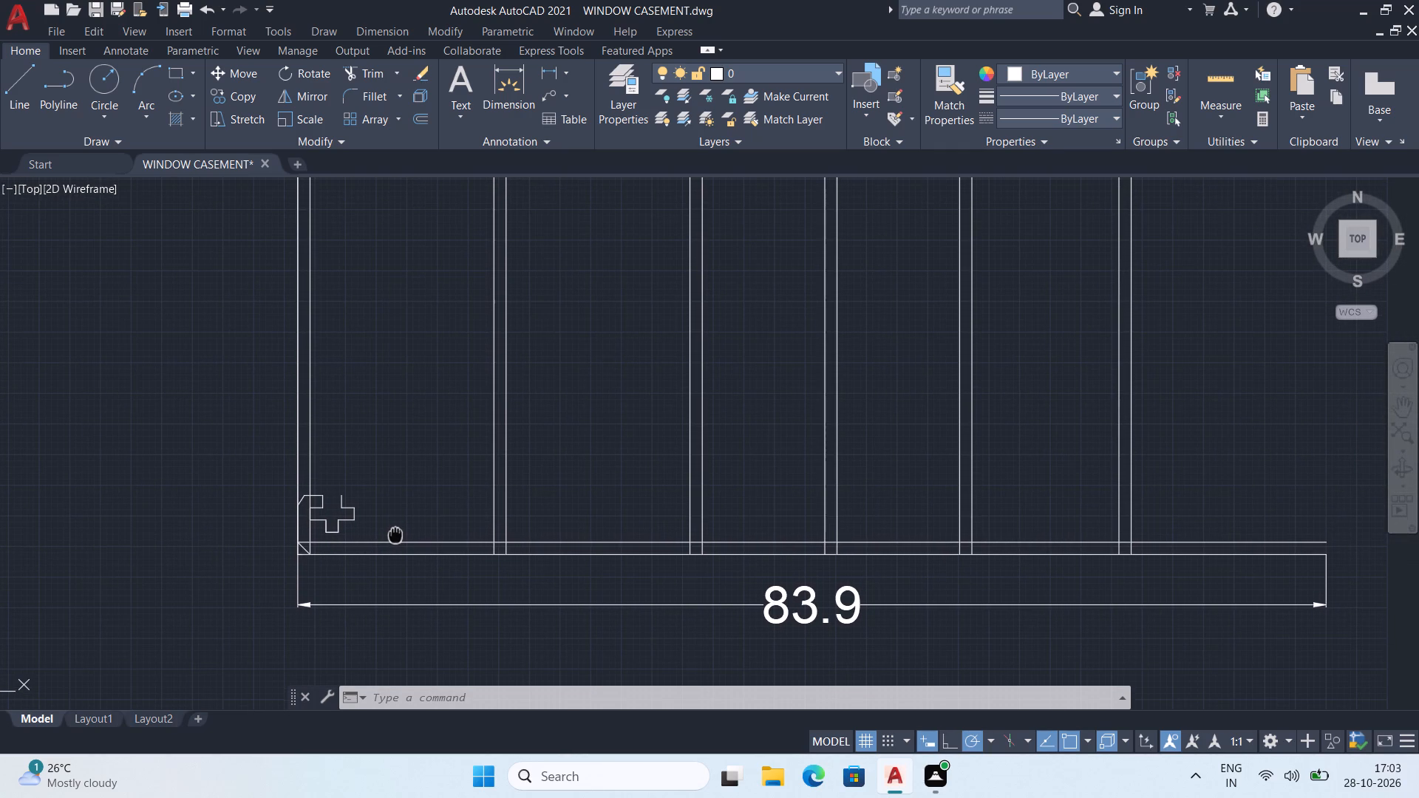
{"action": "middle_click_drag", "start_coordinate": [395, 533], "coordinate": [395, 534]}
Start a line at the open top end of the mirrored hook outline and run it 2 horizontally to the right.
{"action": "scroll", "coordinate": [389, 528], "scroll_direction": "up", "scroll_amount": 2}
{"action": "middle_click_drag", "start_coordinate": [389, 528], "coordinate": [422, 548]}
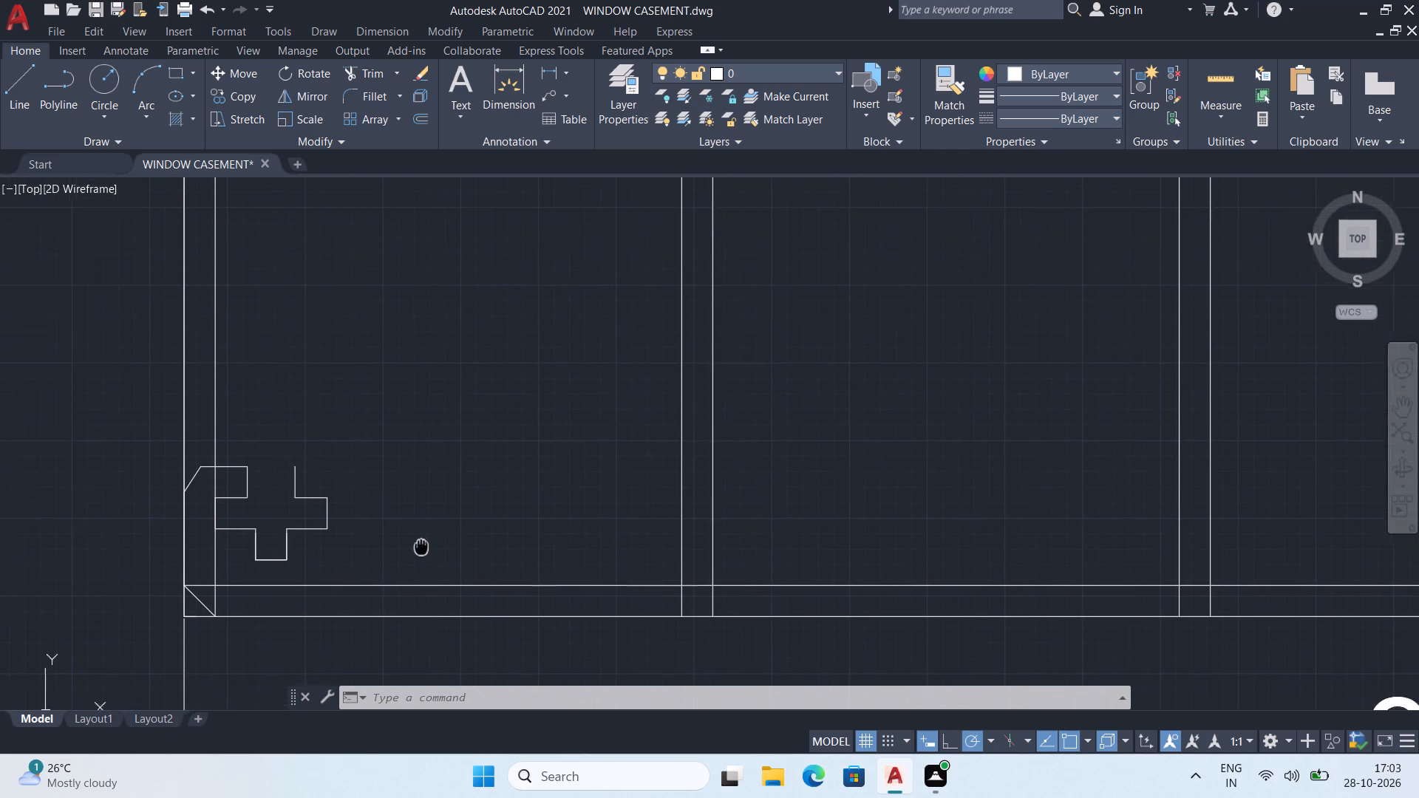
{"action": "middle_click_drag", "start_coordinate": [422, 548], "coordinate": [432, 557]}
{"action": "key", "text": "j"}
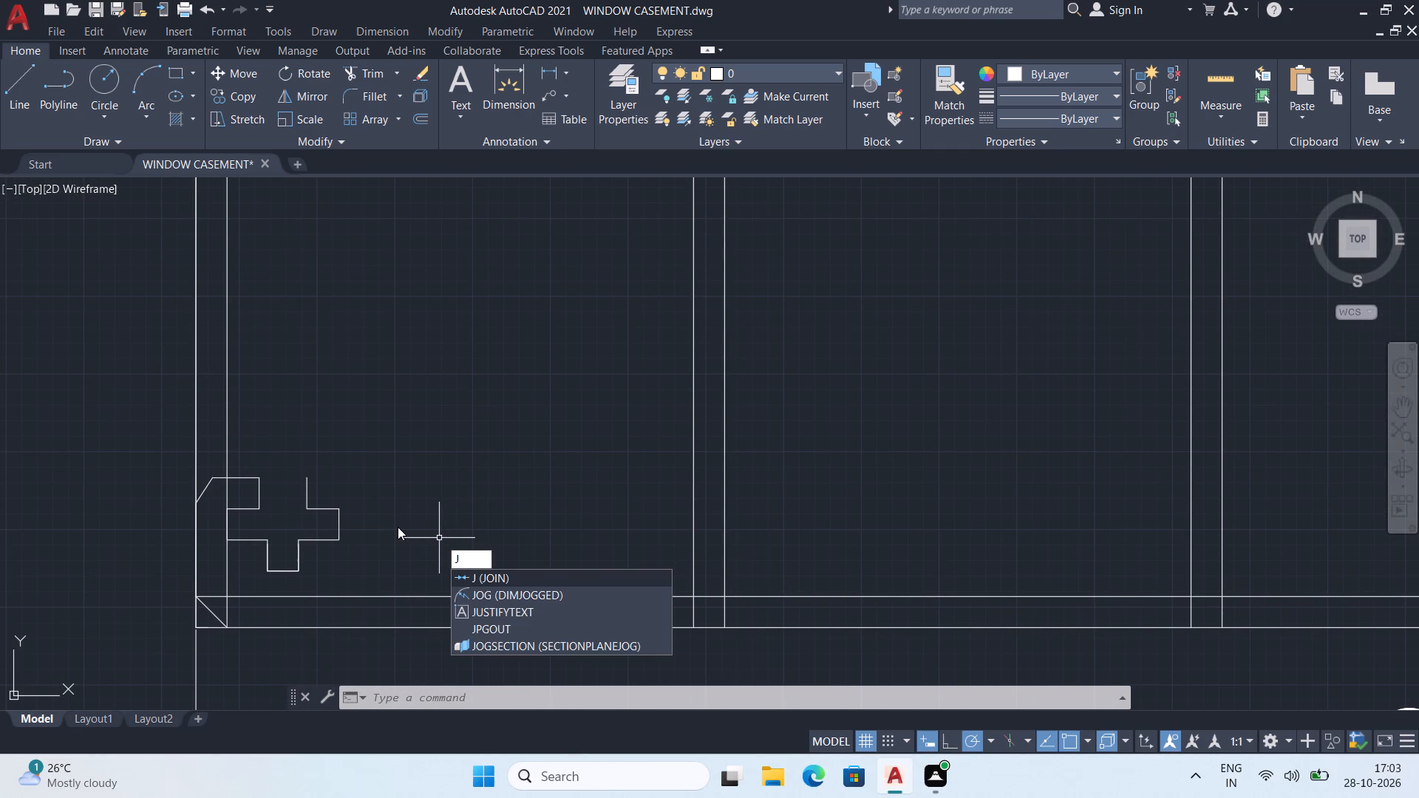
{"action": "key", "text": "BackSpace"}
{"action": "key", "text": "l"}
{"action": "key", "text": "Return"}
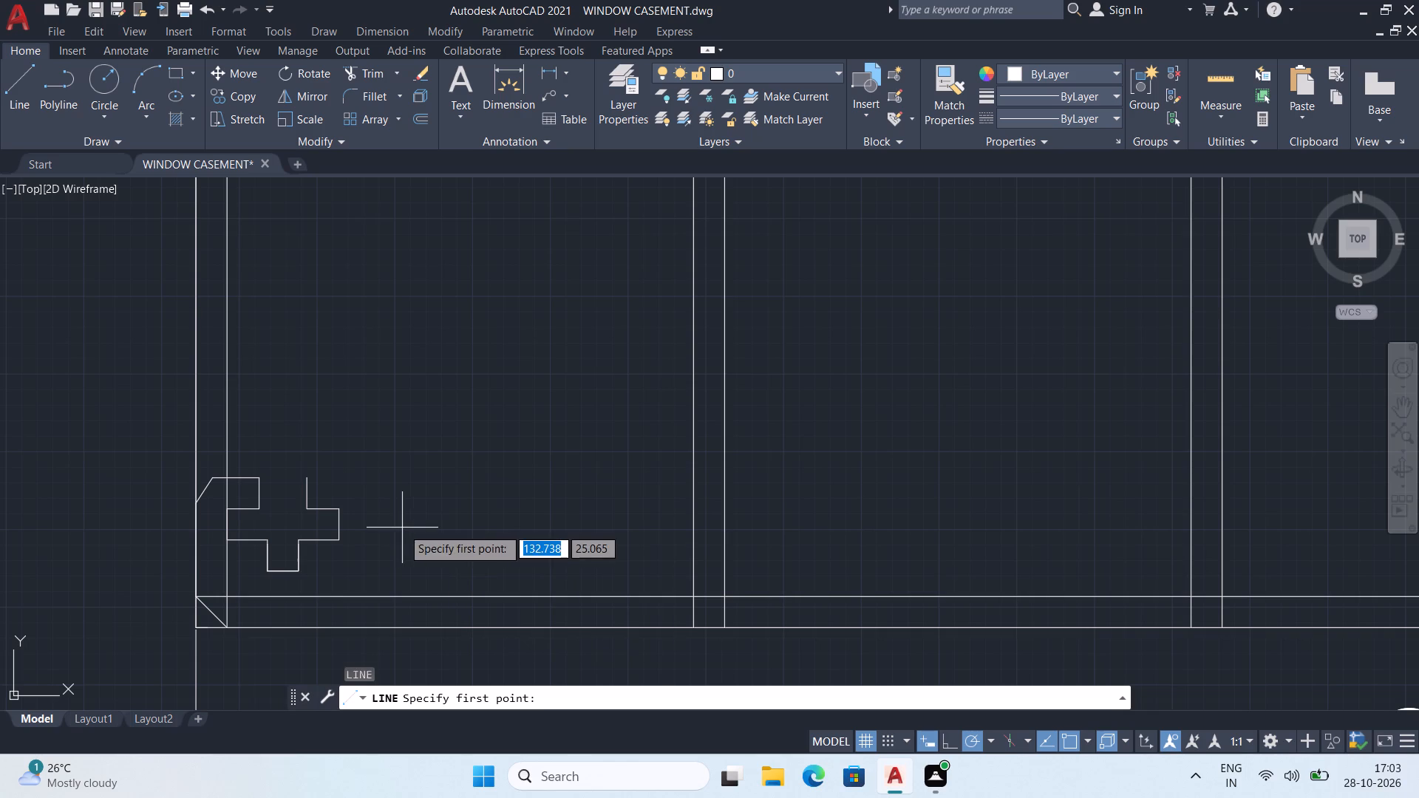
{"action": "left_click", "coordinate": [307, 479]}
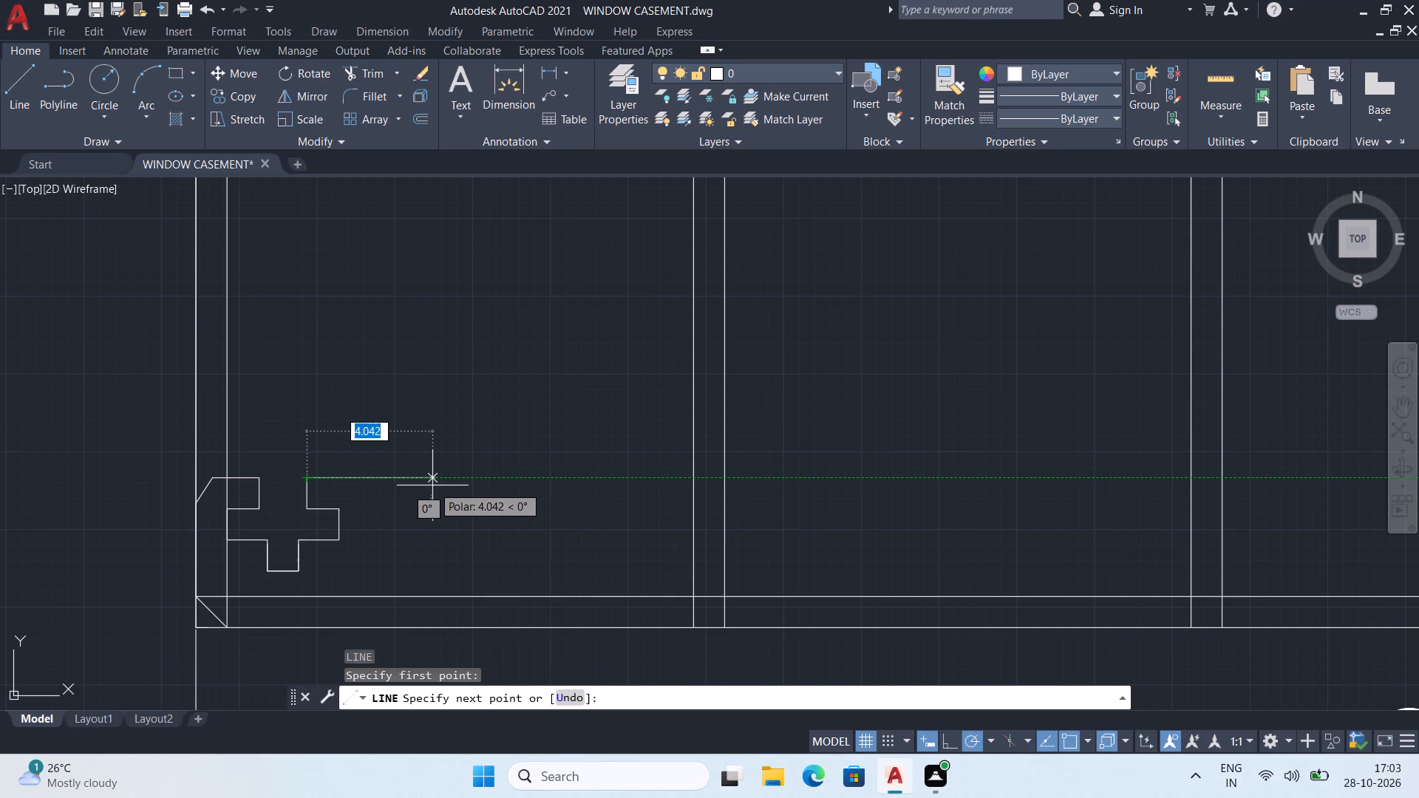
{"action": "key", "text": "2"}
{"action": "key", "text": "Return"}
Continue the line about 3.2 down, add a segment about 2.1 long sloping 30° downward across the bottom wall's inner line, and end it.
{"action": "middle_click_drag", "start_coordinate": [365, 577], "coordinate": [368, 573]}
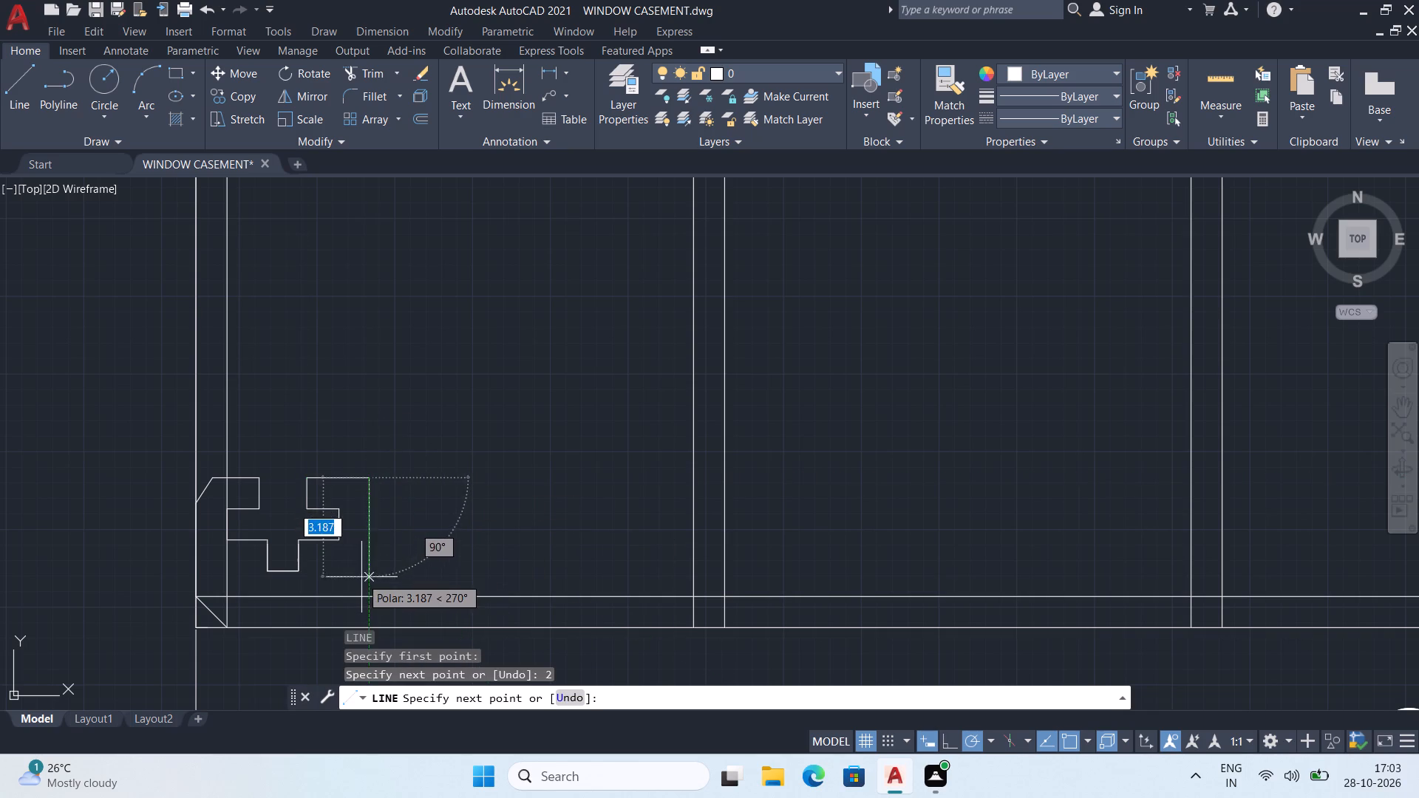
{"action": "middle_click_drag", "start_coordinate": [368, 573], "coordinate": [382, 502]}
{"action": "scroll", "coordinate": [387, 505], "scroll_direction": "up", "scroll_amount": 2}
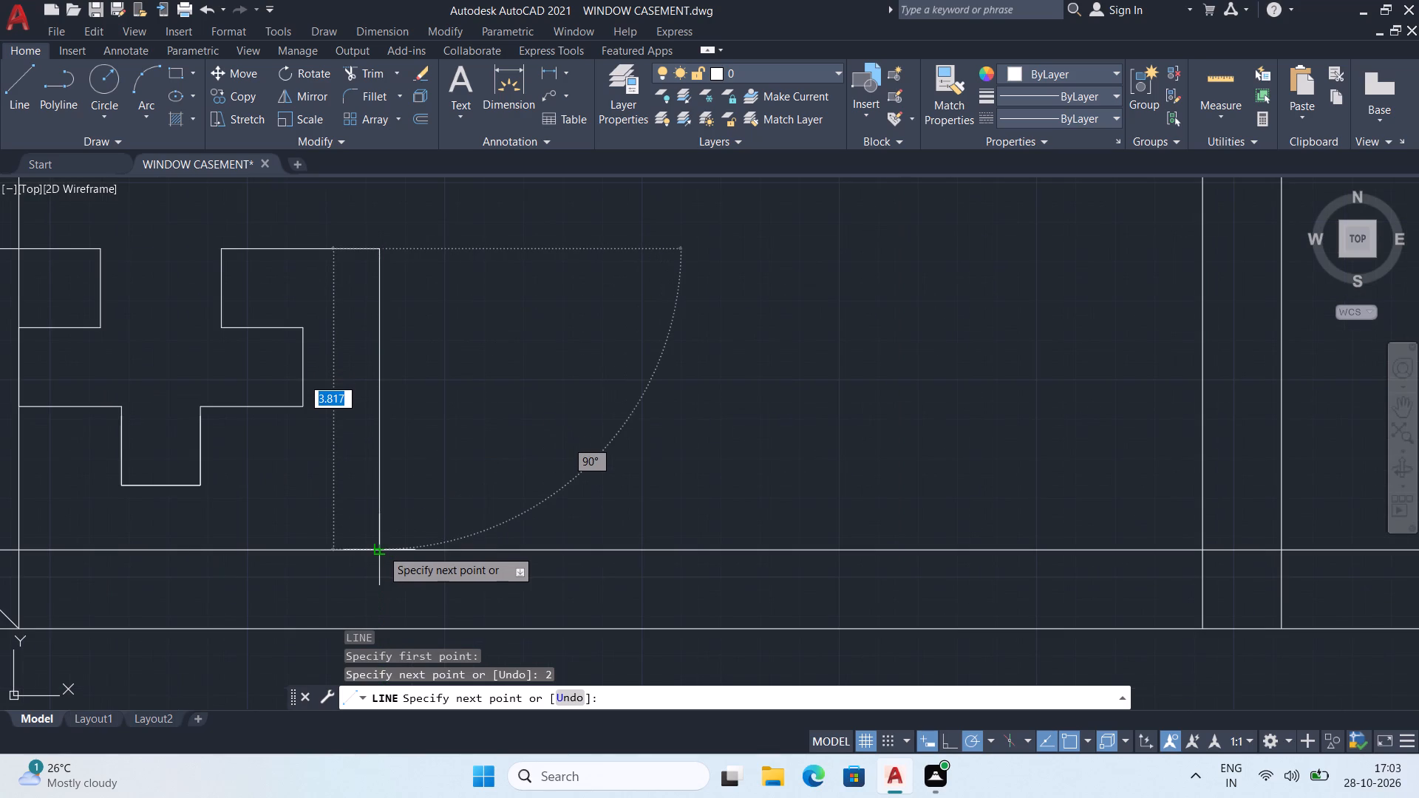
{"action": "scroll", "coordinate": [381, 549], "scroll_direction": "up", "scroll_amount": 2}
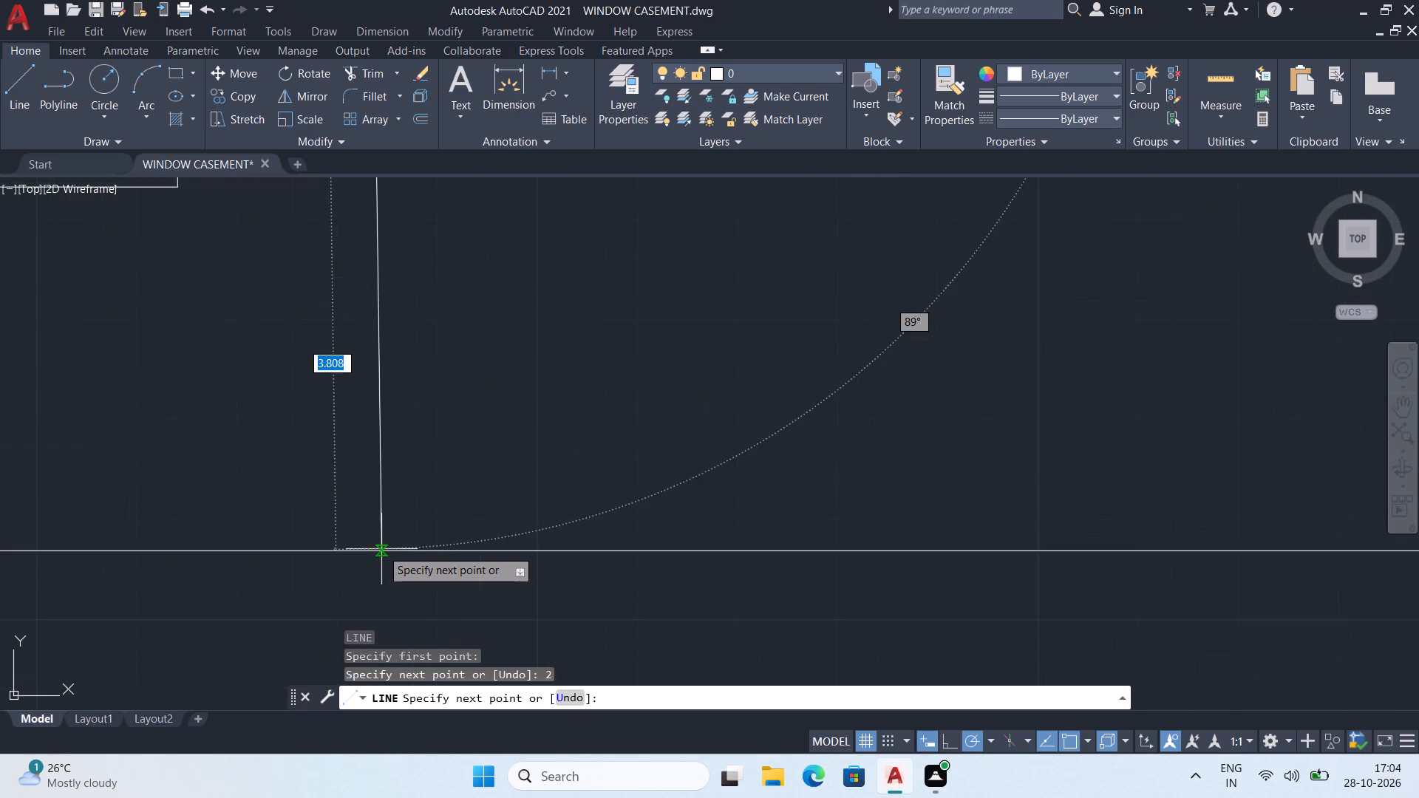
{"action": "scroll", "coordinate": [381, 549], "scroll_direction": "up", "scroll_amount": 1}
{"action": "middle_click_drag", "start_coordinate": [381, 549], "coordinate": [381, 564]}
{"action": "scroll", "coordinate": [374, 474], "scroll_direction": "down", "scroll_amount": 2}
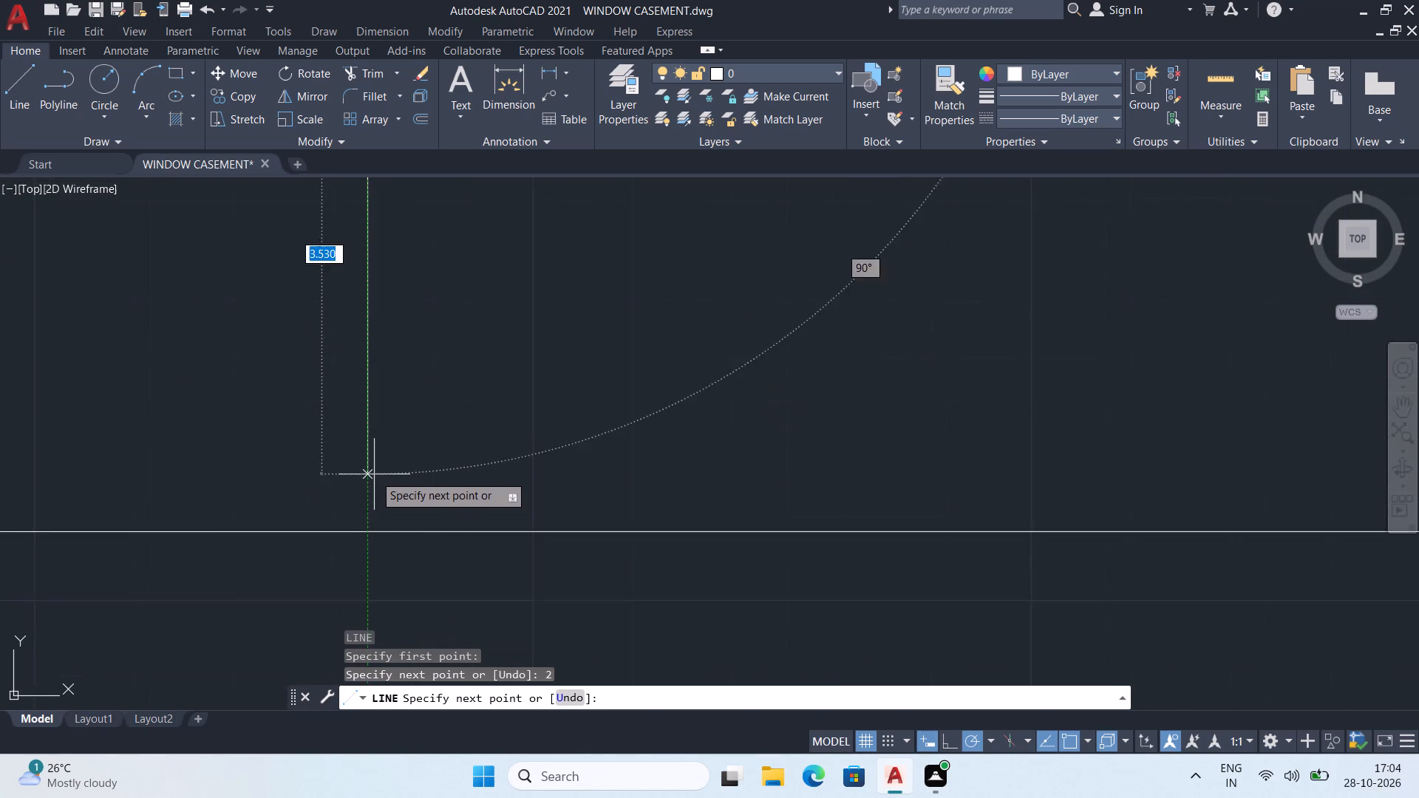
{"action": "middle_click_drag", "start_coordinate": [374, 474], "coordinate": [381, 491]}
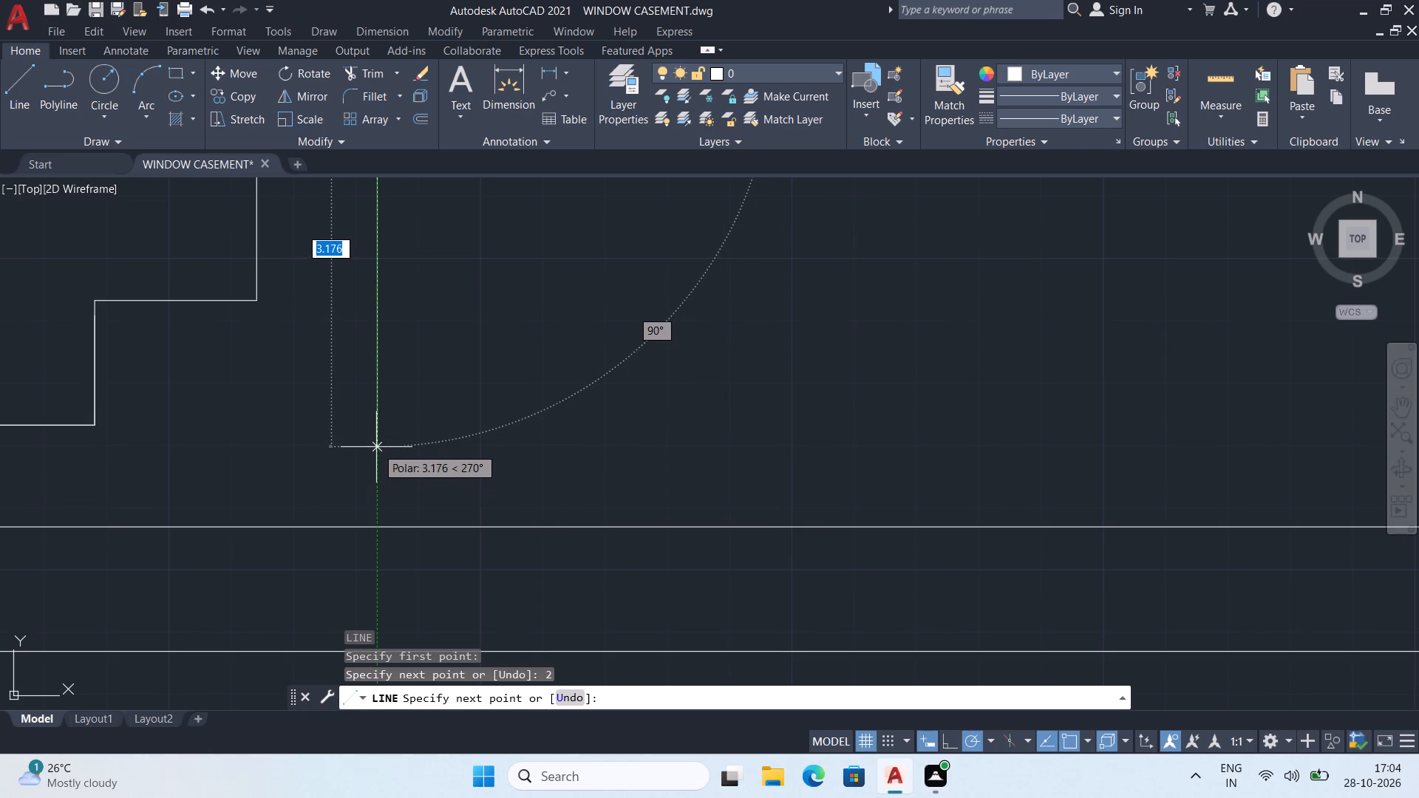
{"action": "left_click", "coordinate": [376, 454]}
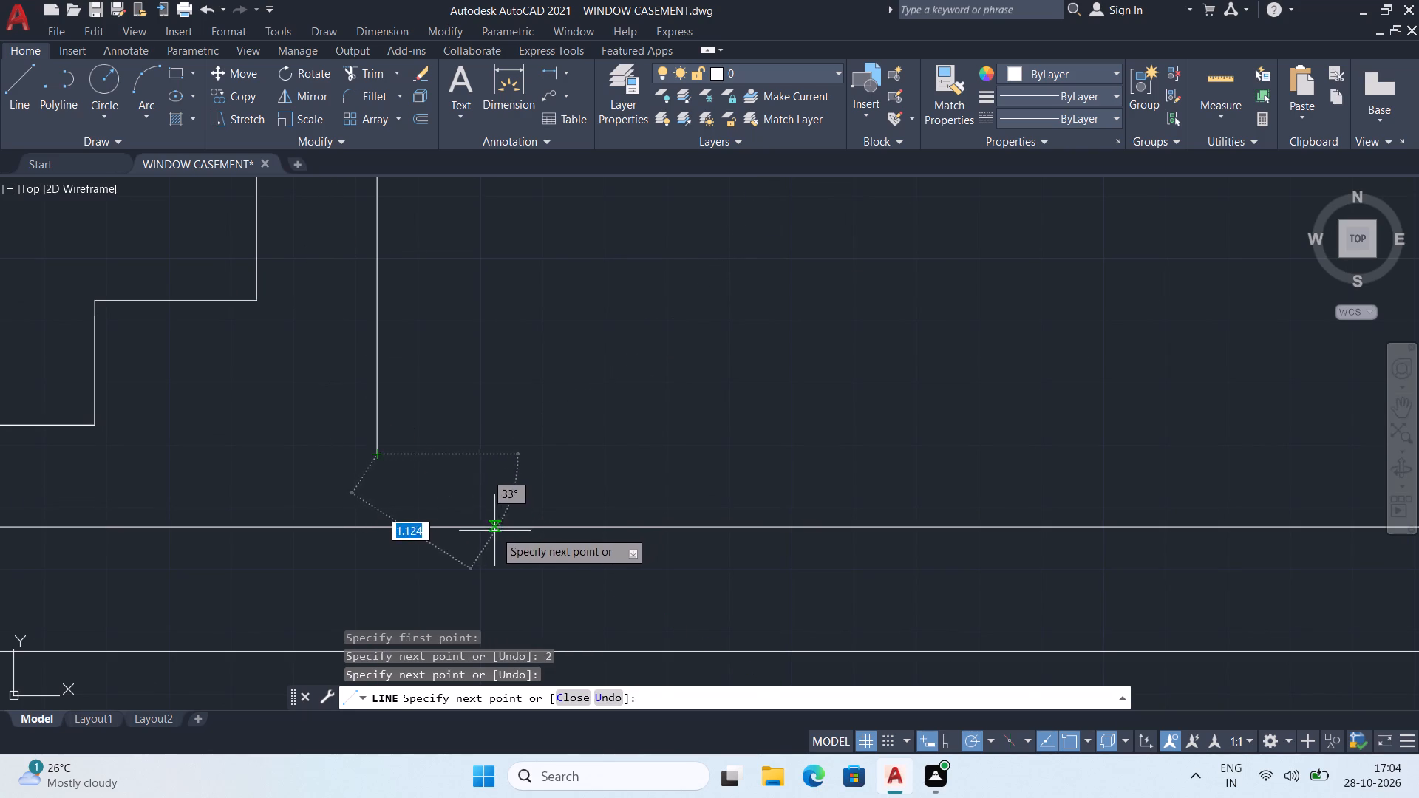
{"action": "left_click", "coordinate": [602, 584]}
{"action": "key", "text": "Escape"}
Trim off the part of the sloped segment that extends below the bottom wall's inner line.
{"action": "type", "text": "tr"}
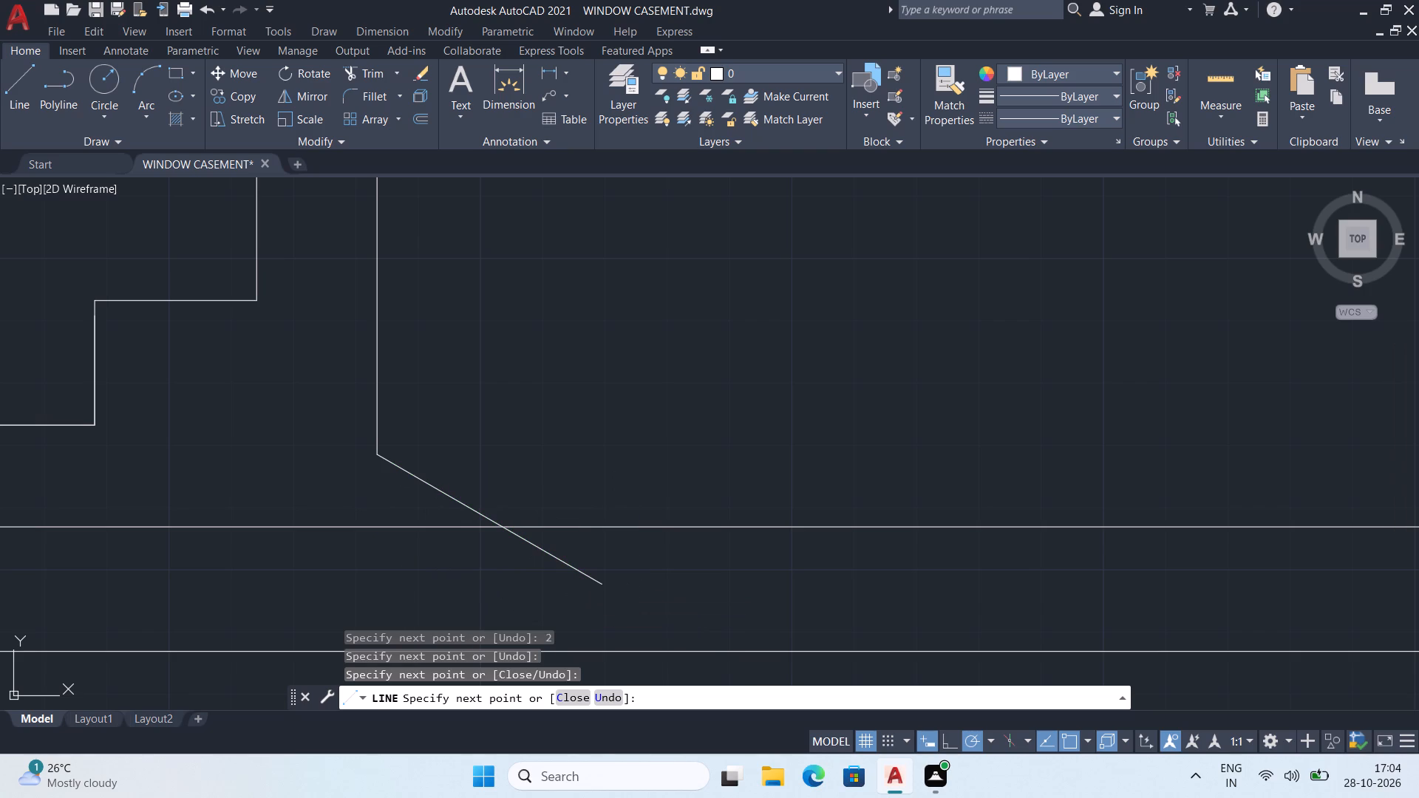
{"action": "key", "text": "Return"}
{"action": "left_click", "coordinate": [624, 550]}
{"action": "left_click", "coordinate": [483, 575]}
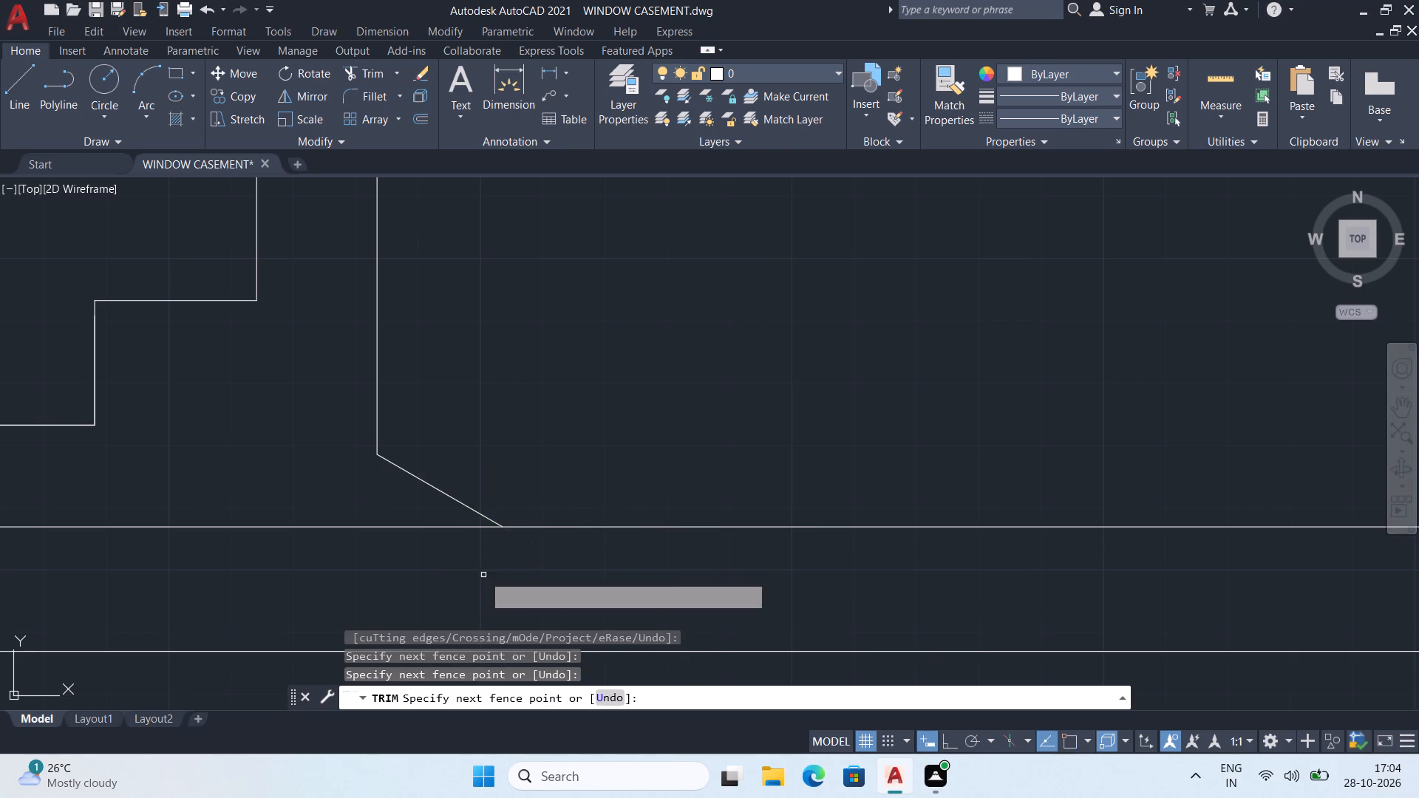
{"action": "scroll", "coordinate": [492, 330], "scroll_direction": "down", "scroll_amount": 3}
{"action": "middle_click_drag", "start_coordinate": [492, 330], "coordinate": [521, 482]}
{"action": "scroll", "coordinate": [521, 477], "scroll_direction": "up", "scroll_amount": 2}
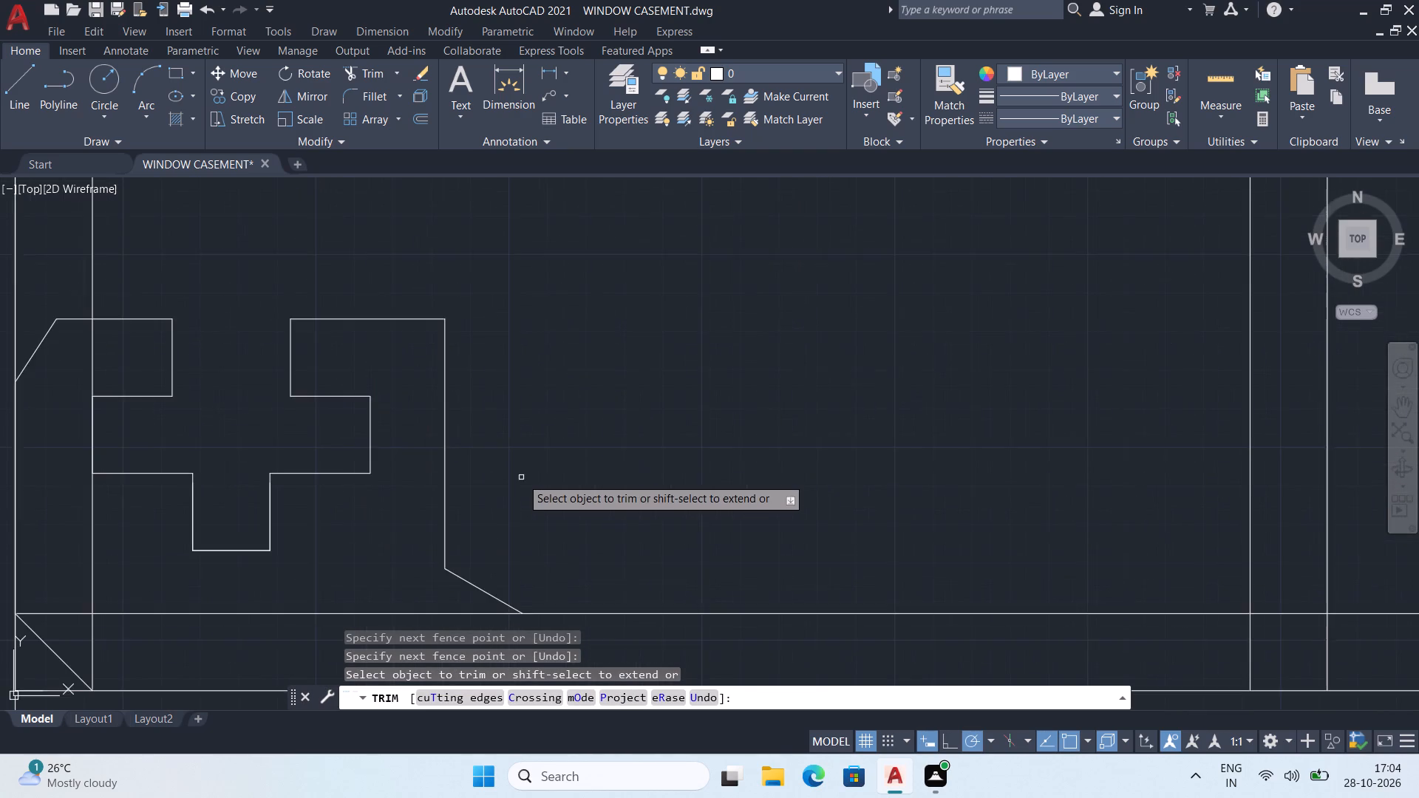
{"action": "middle_click_drag", "start_coordinate": [521, 477], "coordinate": [533, 501]}
{"action": "scroll", "coordinate": [533, 489], "scroll_direction": "down", "scroll_amount": 5}
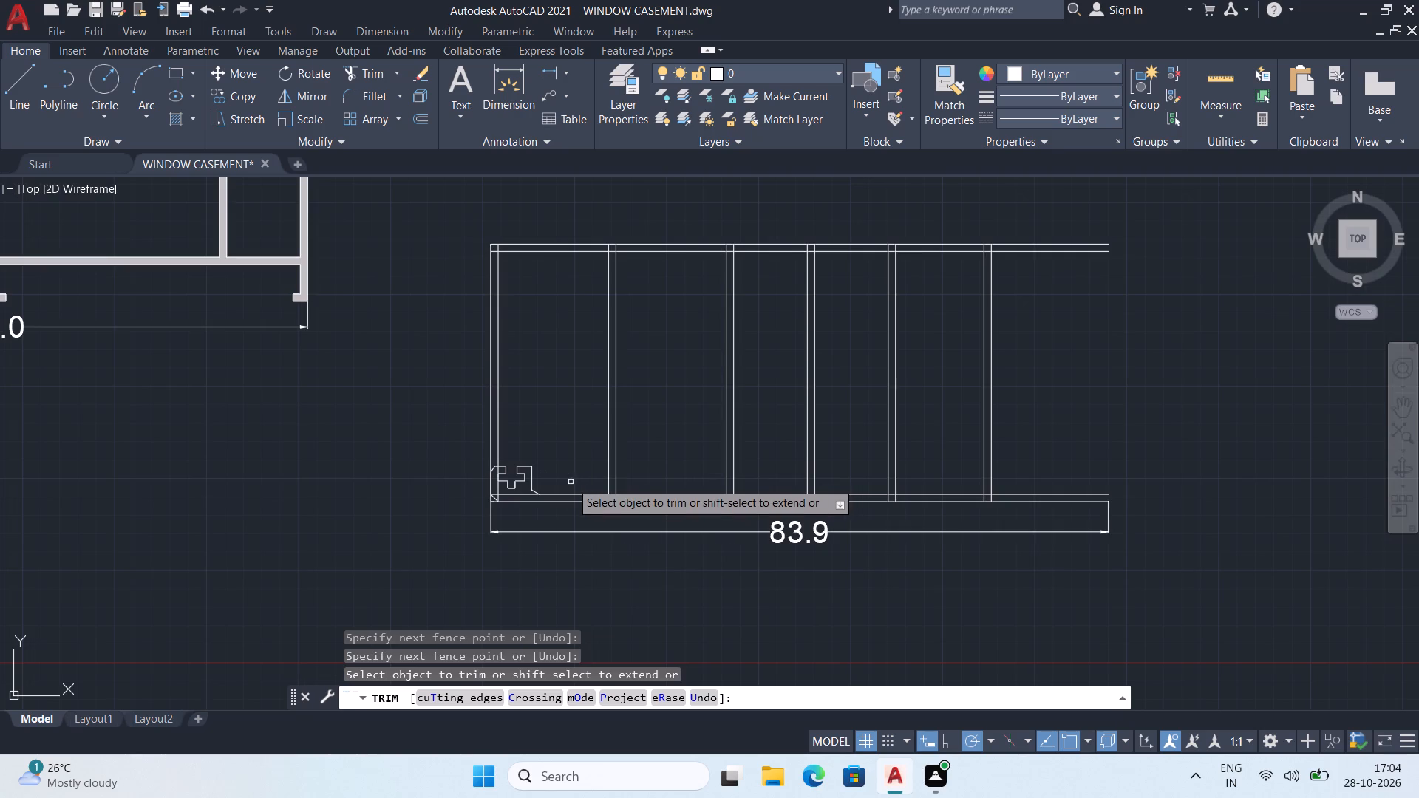
{"action": "middle_click_drag", "start_coordinate": [554, 451], "coordinate": [498, 417]}
{"action": "key", "text": "space"}
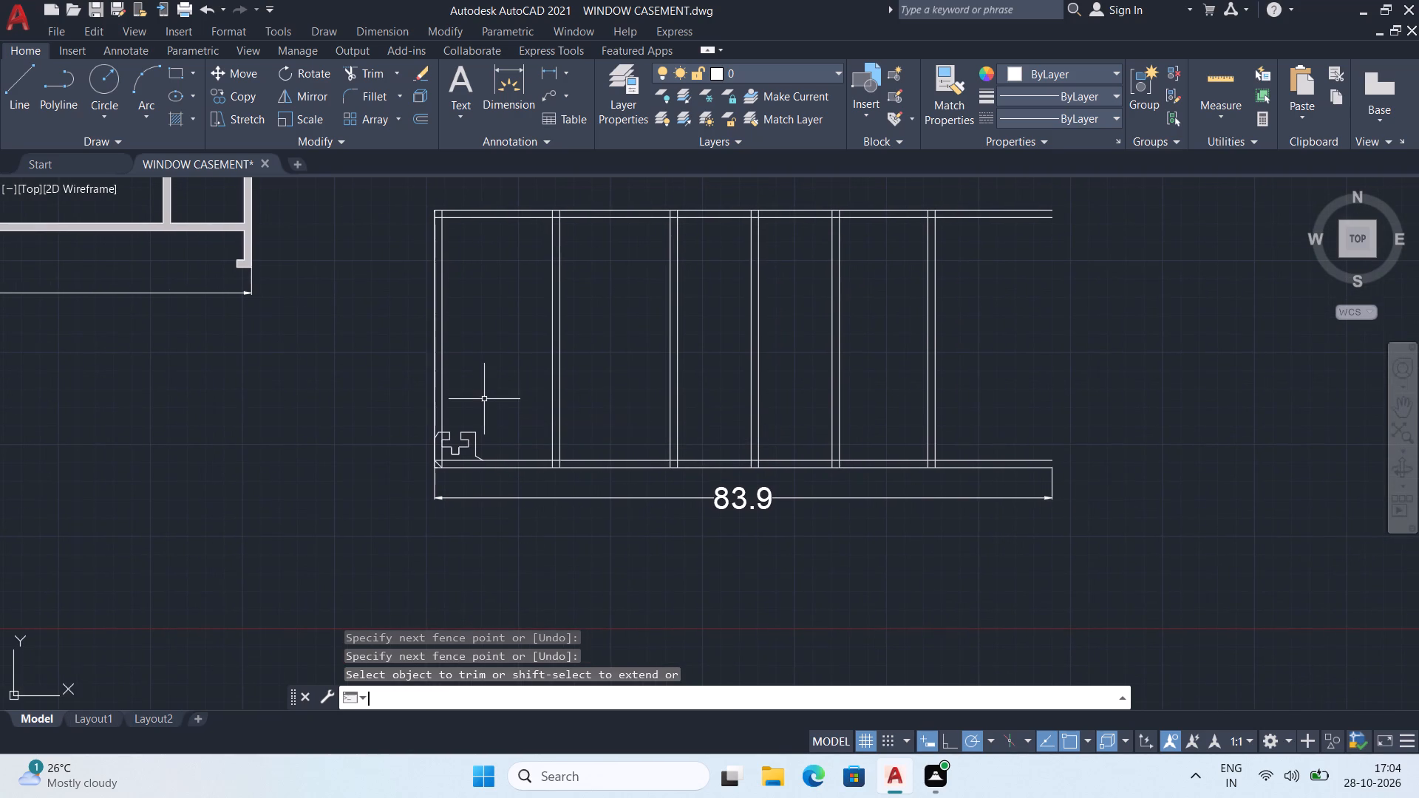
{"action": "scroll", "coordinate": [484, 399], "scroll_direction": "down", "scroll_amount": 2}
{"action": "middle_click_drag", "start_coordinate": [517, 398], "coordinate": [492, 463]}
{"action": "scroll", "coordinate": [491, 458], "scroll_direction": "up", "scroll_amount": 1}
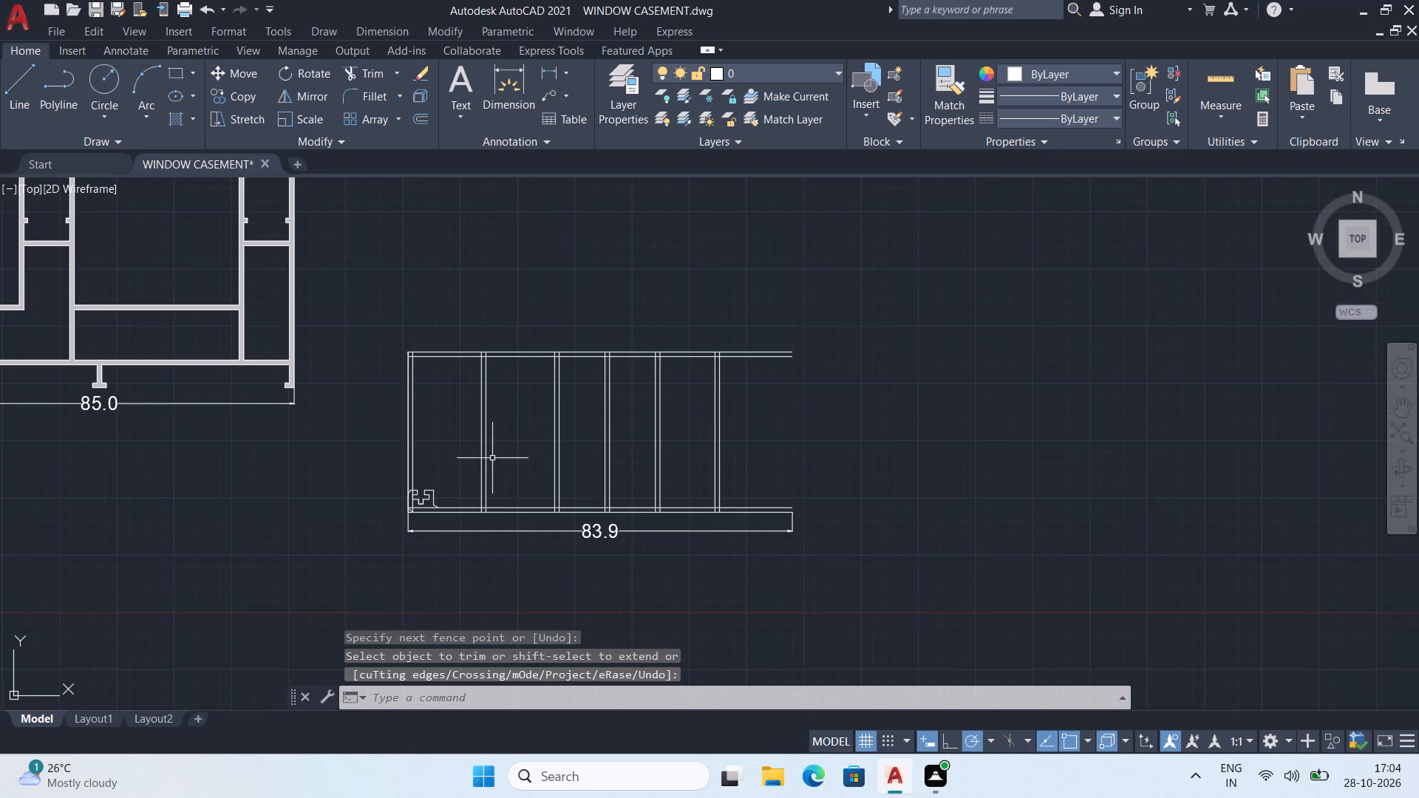
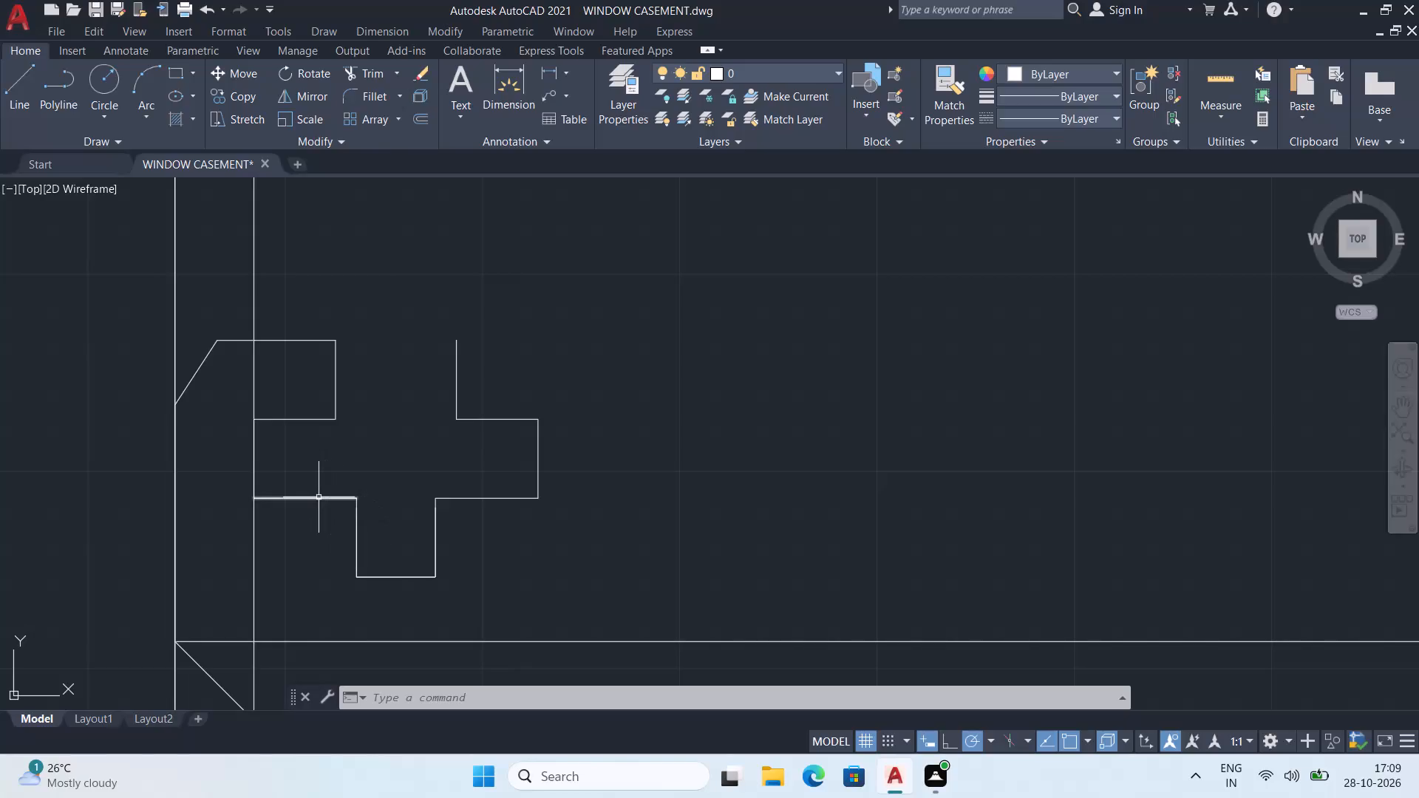
Measure the horizontal ledge between the left wall's inner line and the narrow slot with a linear dimension, without placing it.
{"action": "left_click", "coordinate": [316, 499]}
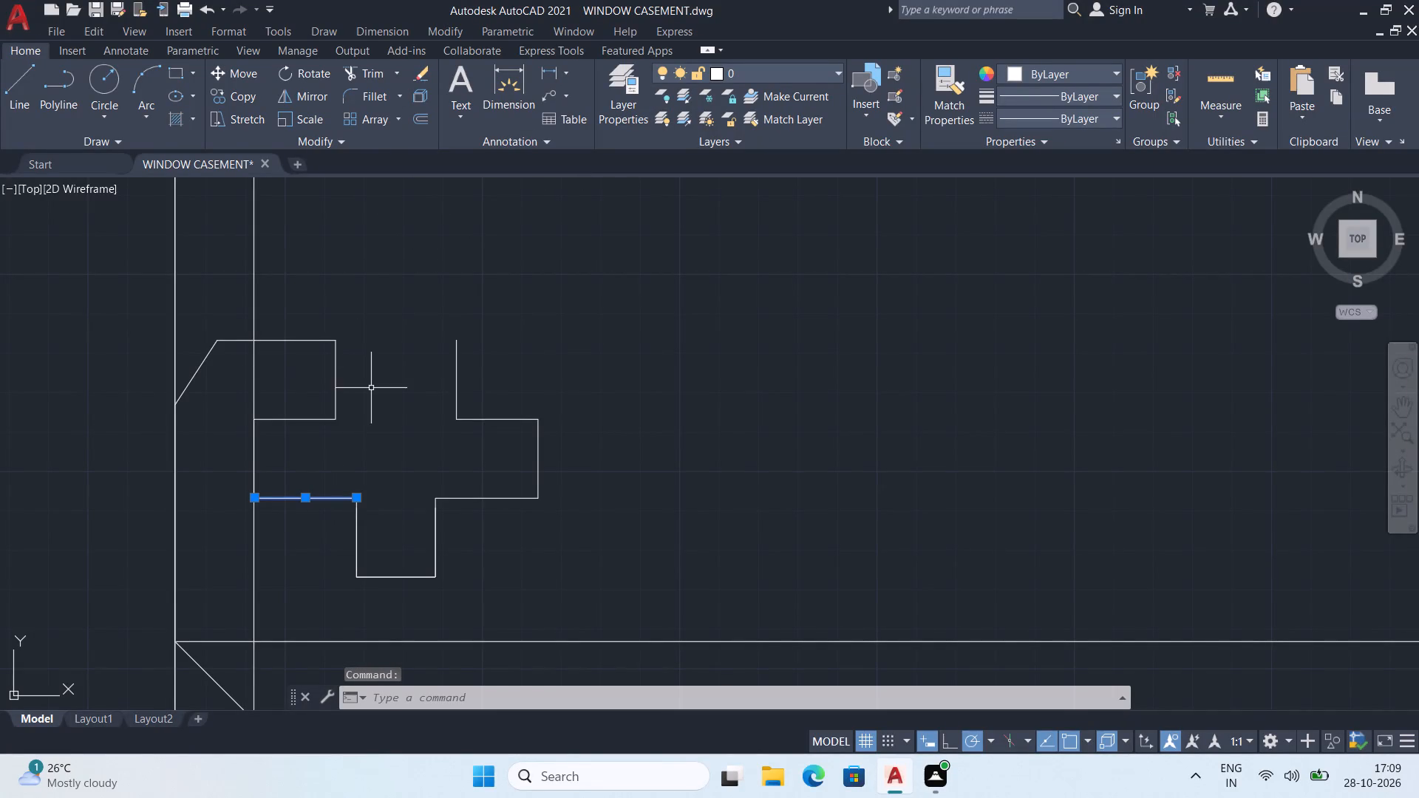
{"action": "key", "text": "Escape"}
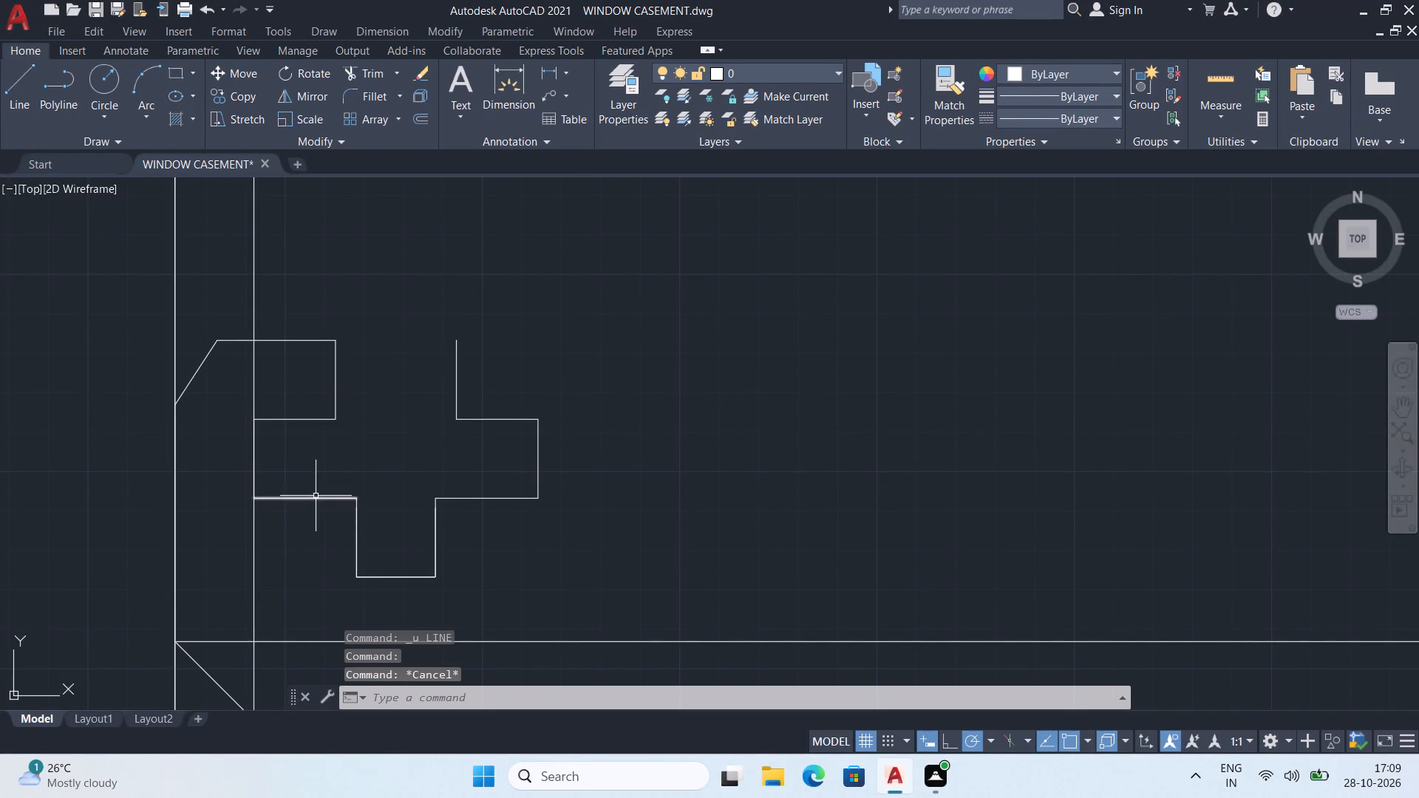
{"action": "left_click", "coordinate": [555, 75]}
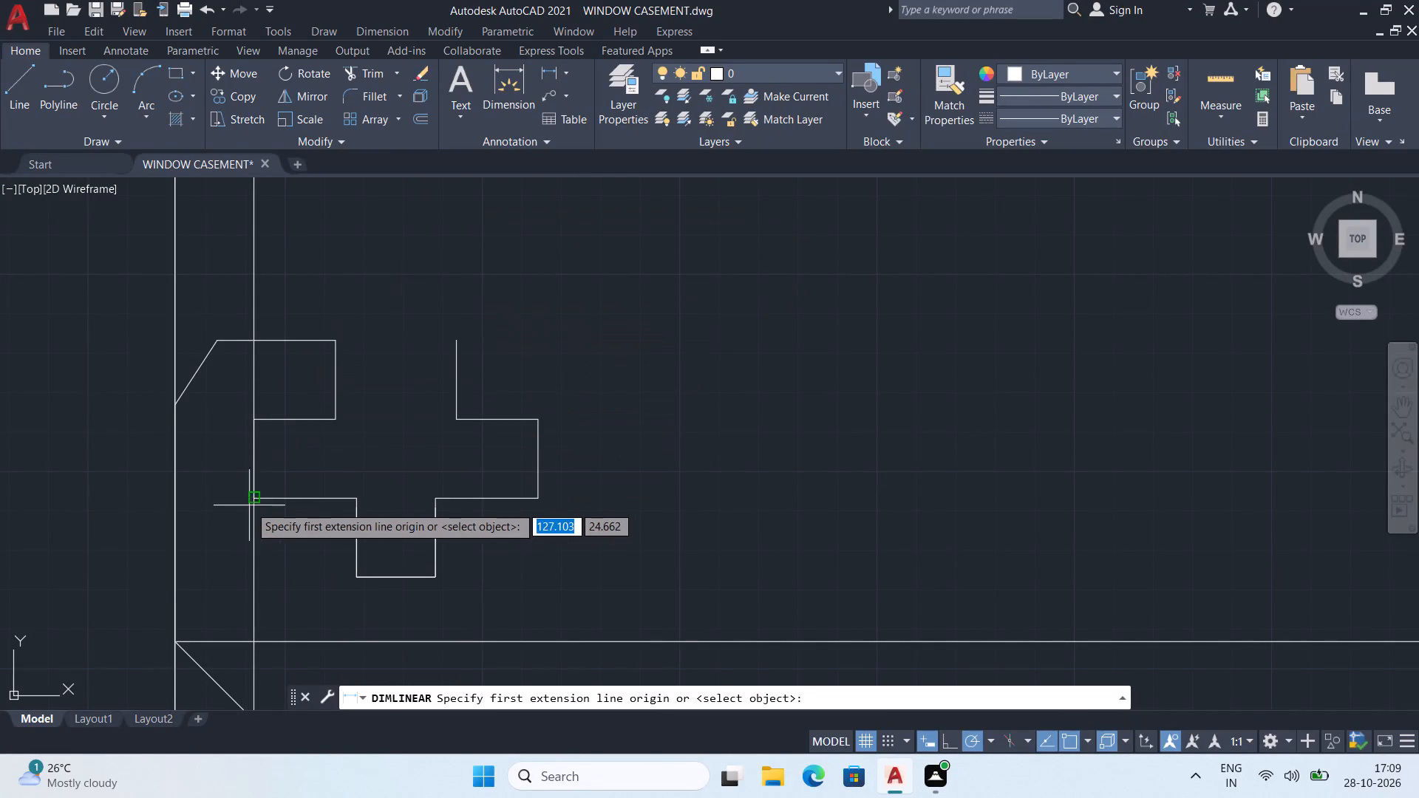
{"action": "left_click", "coordinate": [255, 502]}
{"action": "left_click", "coordinate": [358, 498]}
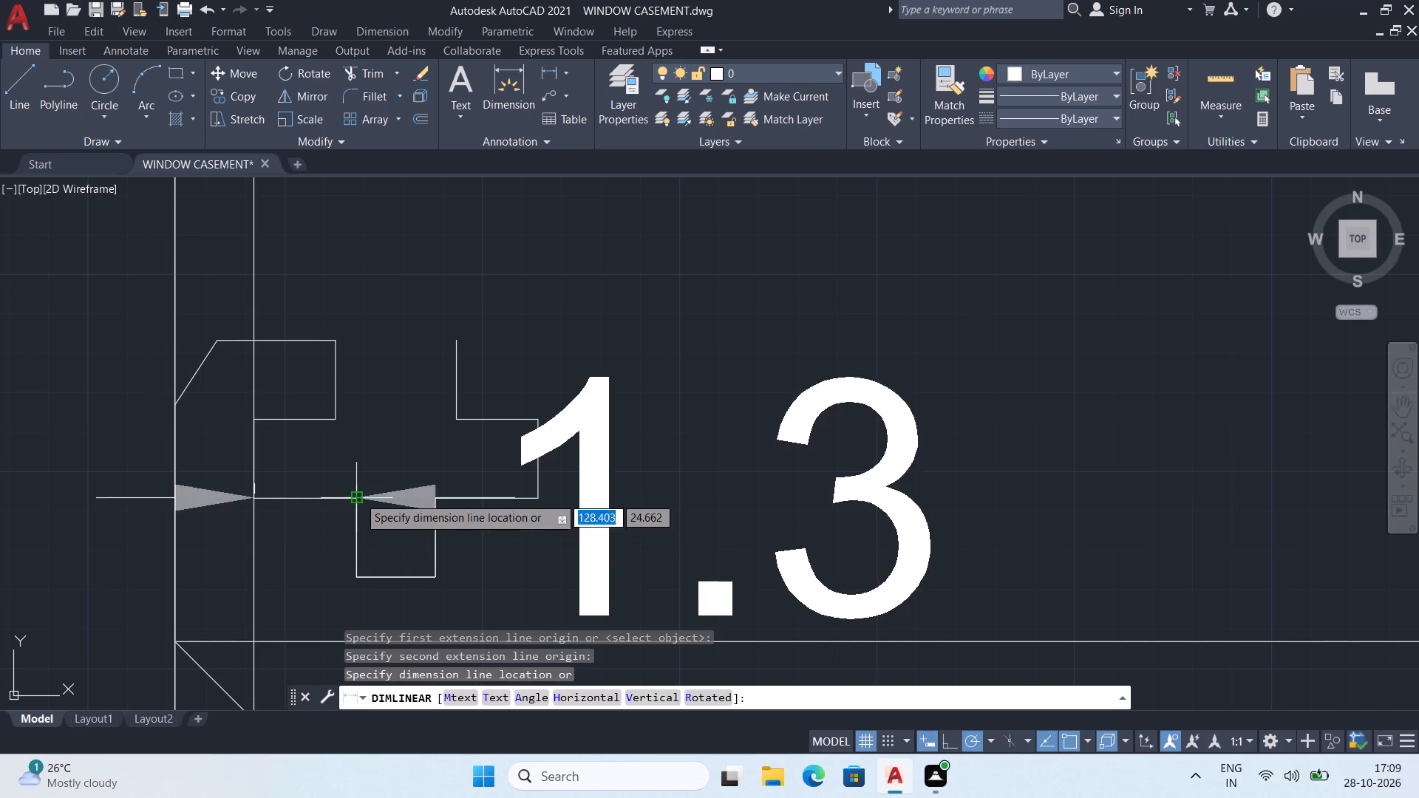
{"action": "scroll", "coordinate": [373, 436], "scroll_direction": "down", "scroll_amount": 1}
{"action": "middle_click_drag", "start_coordinate": [373, 436], "coordinate": [380, 454]}
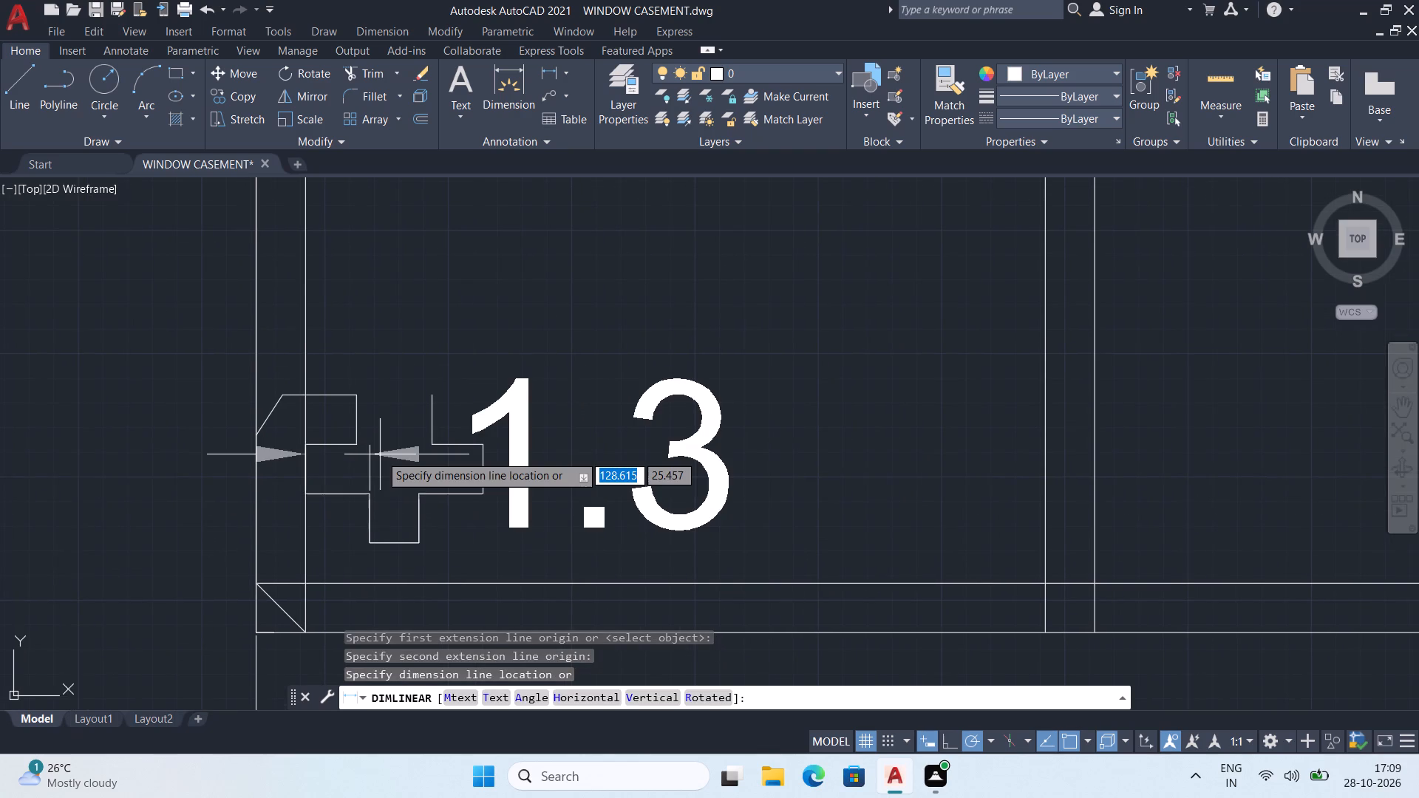
{"action": "key", "text": "Escape"}
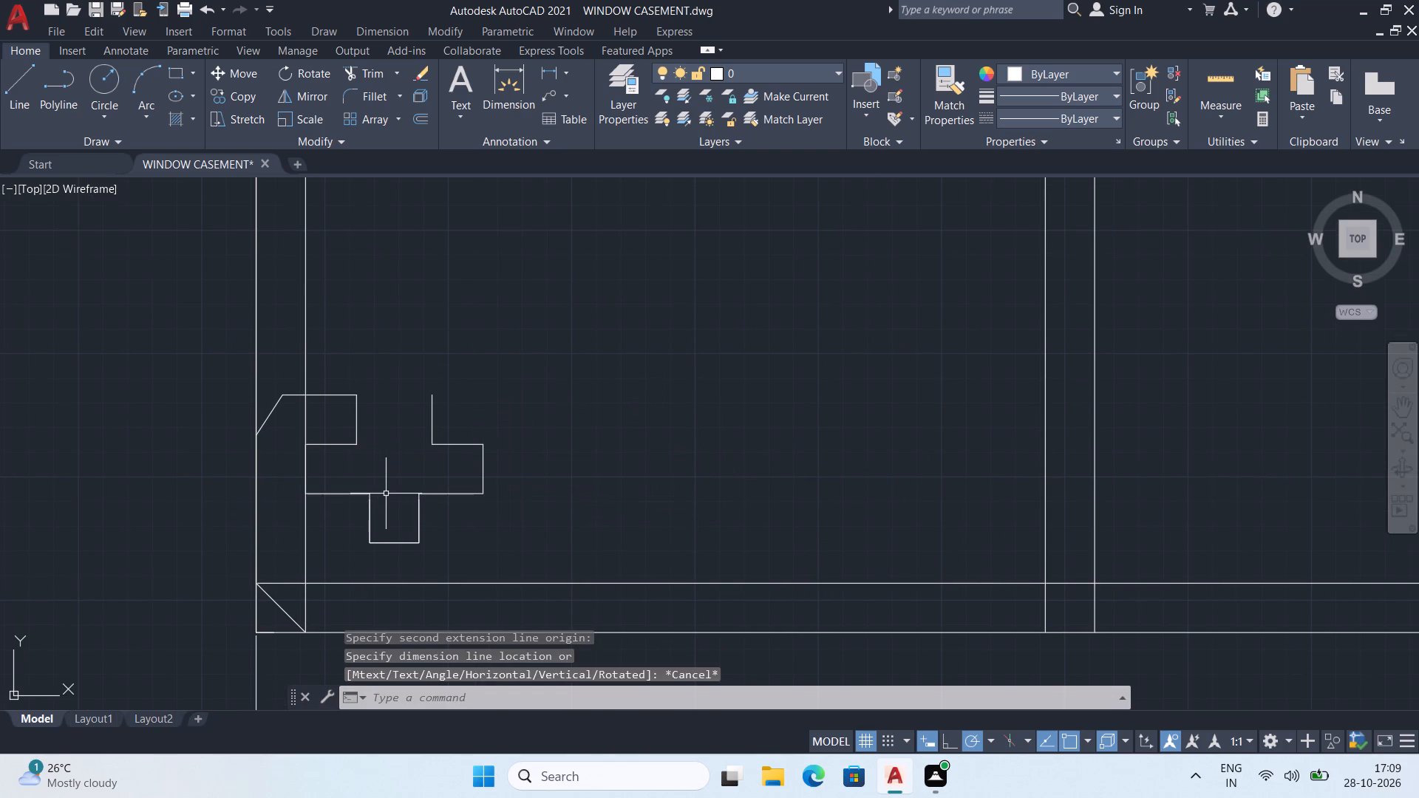
Stretch the slot-side end of the ledge line 0.2 horizontally to the right.
{"action": "middle_click_drag", "start_coordinate": [386, 494], "coordinate": [367, 518]}
{"action": "scroll", "coordinate": [378, 508], "scroll_direction": "up", "scroll_amount": 2}
{"action": "middle_click_drag", "start_coordinate": [380, 519], "coordinate": [414, 444]}
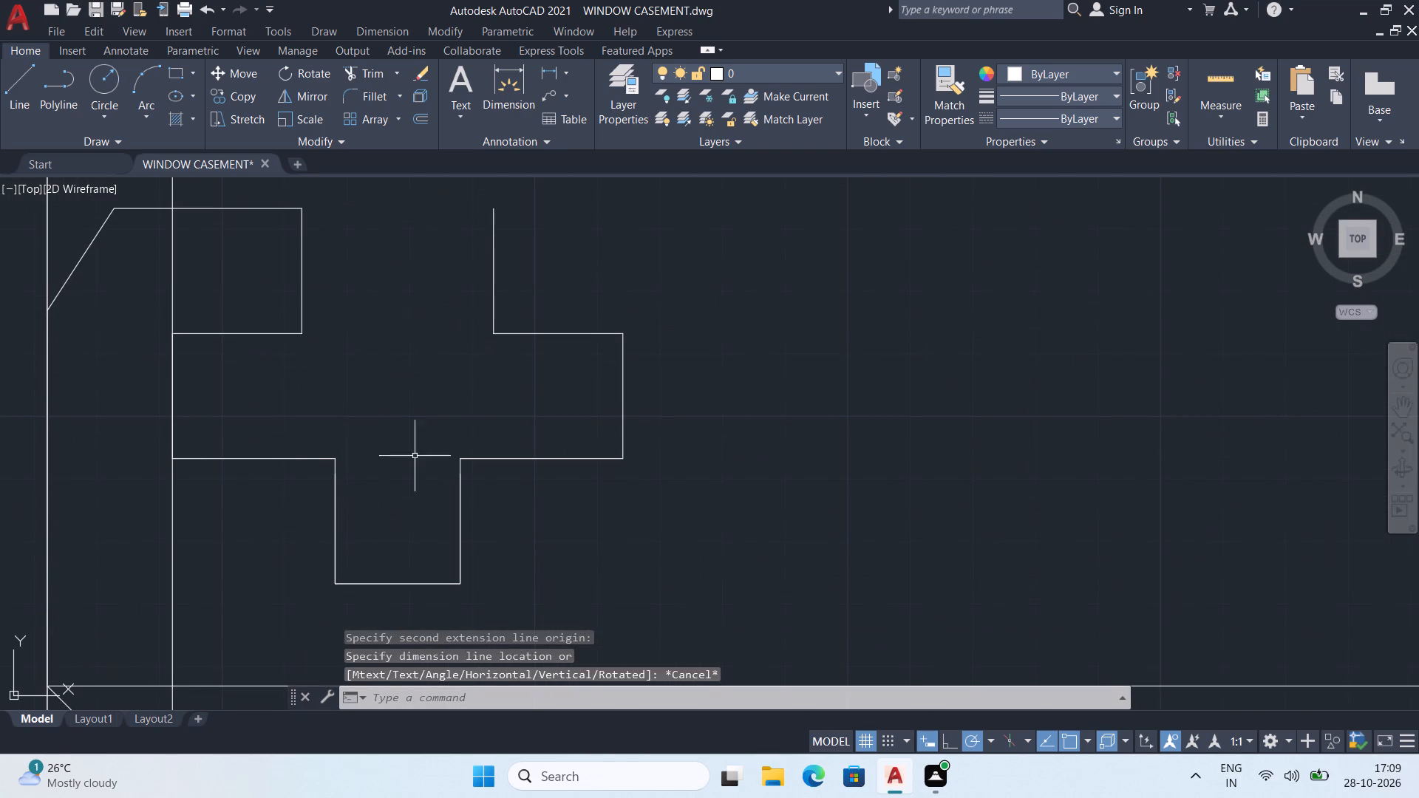
{"action": "left_click", "coordinate": [310, 460]}
{"action": "scroll", "coordinate": [310, 460], "scroll_direction": "up", "scroll_amount": 2}
{"action": "left_click", "coordinate": [365, 460]}
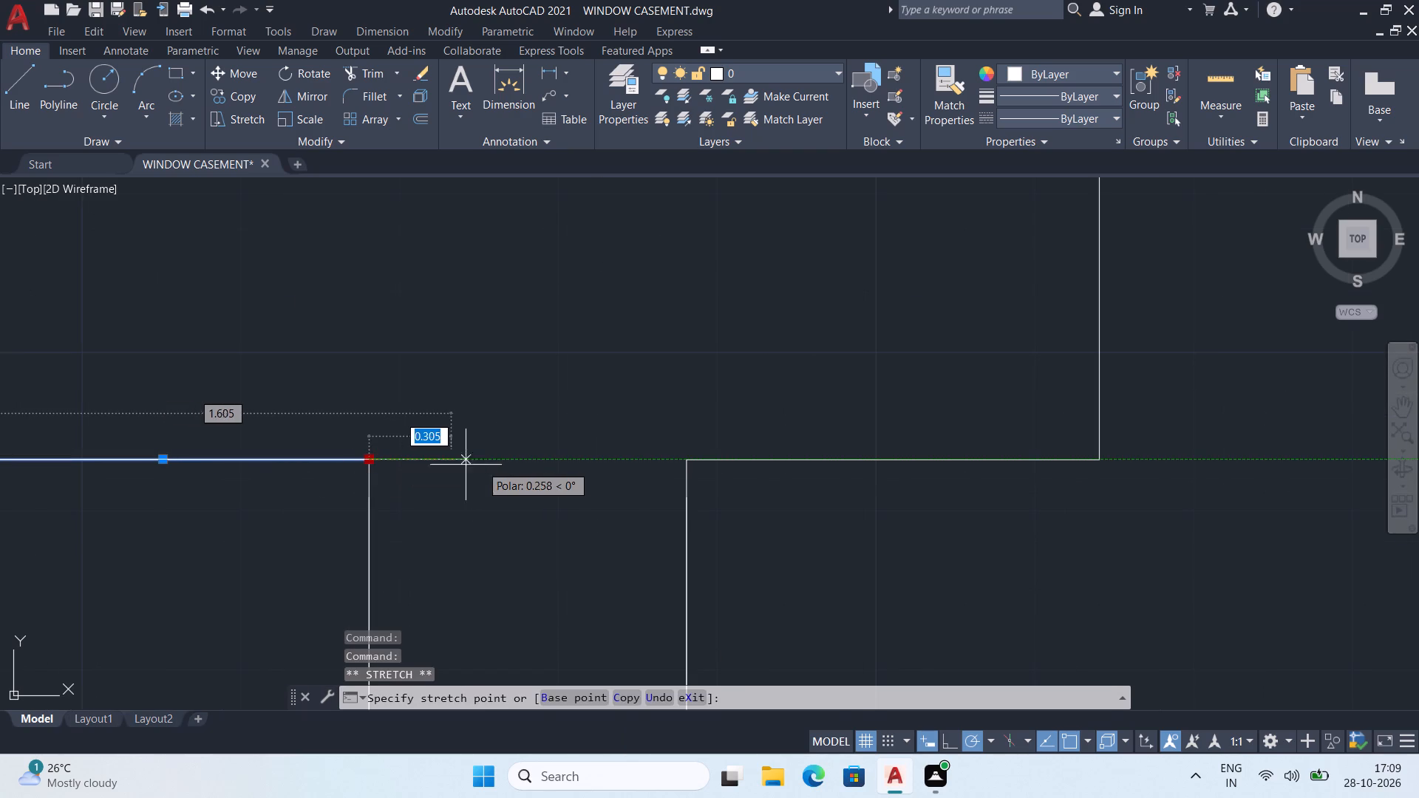
{"action": "type", "text": "0.2"}
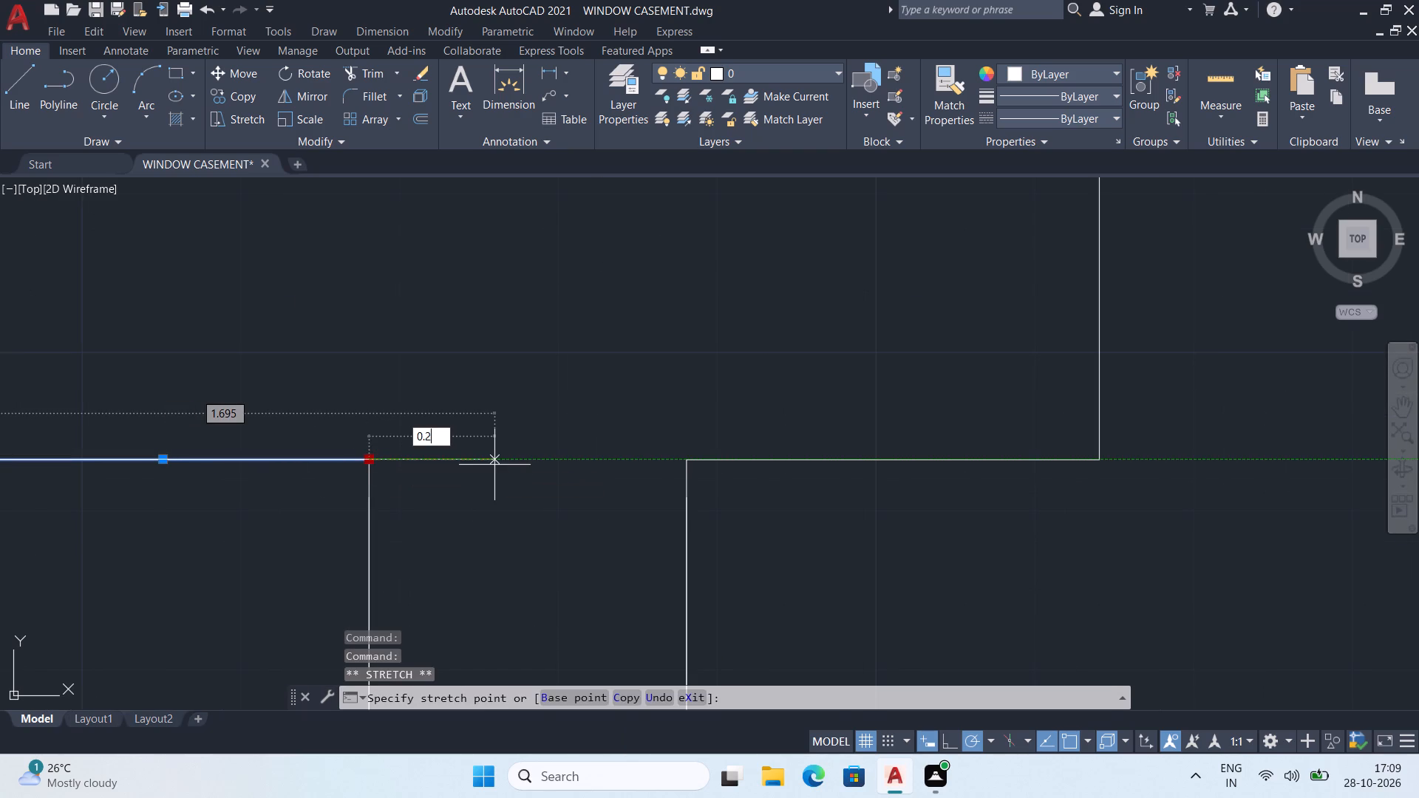
{"action": "key", "text": "Return"}
{"action": "key", "text": "Escape"}
Move the narrow slot and the mirrored hook outline from the slot's upper-left corner to the stretched ledge line's end.
{"action": "scroll", "coordinate": [650, 432], "scroll_direction": "down", "scroll_amount": 2}
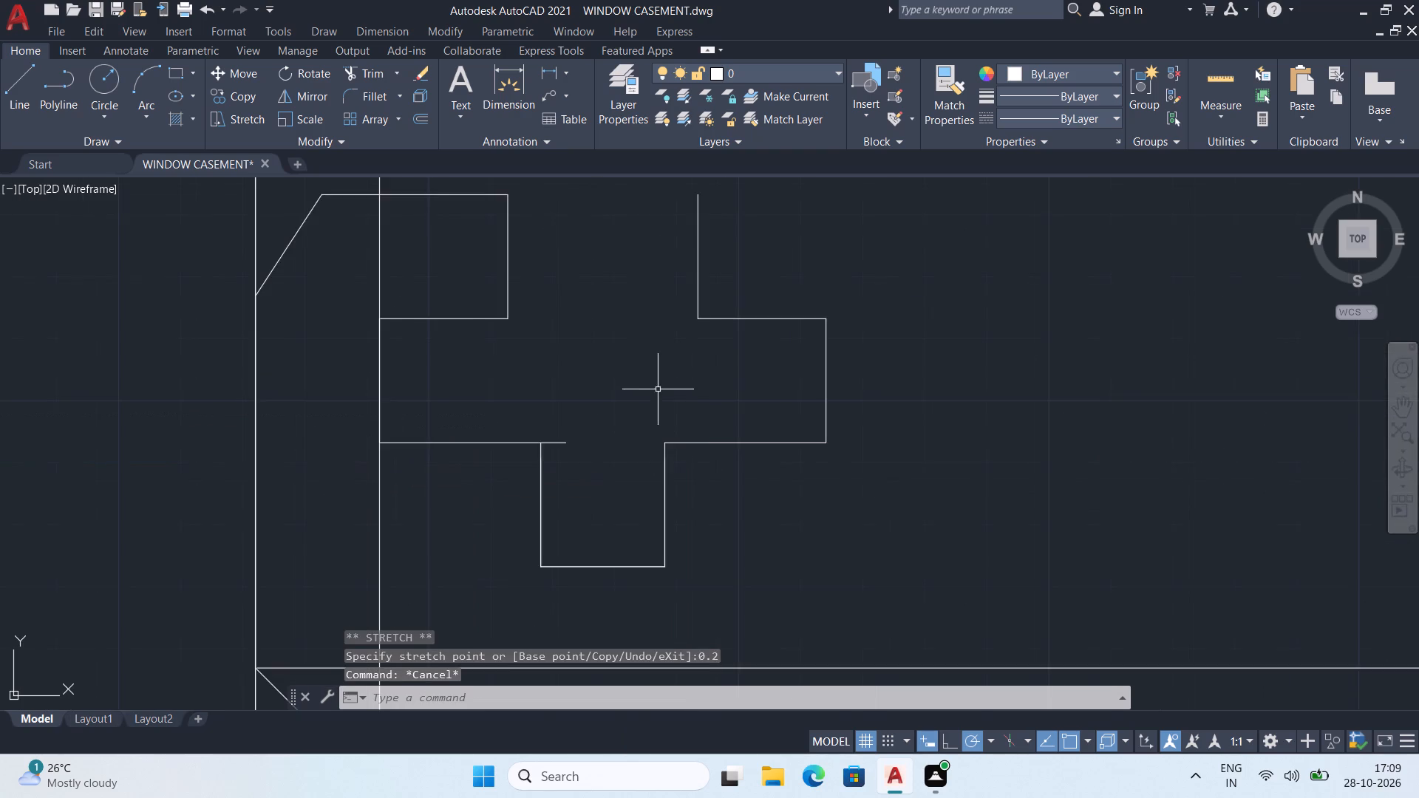
{"action": "scroll", "coordinate": [657, 392], "scroll_direction": "down", "scroll_amount": 1}
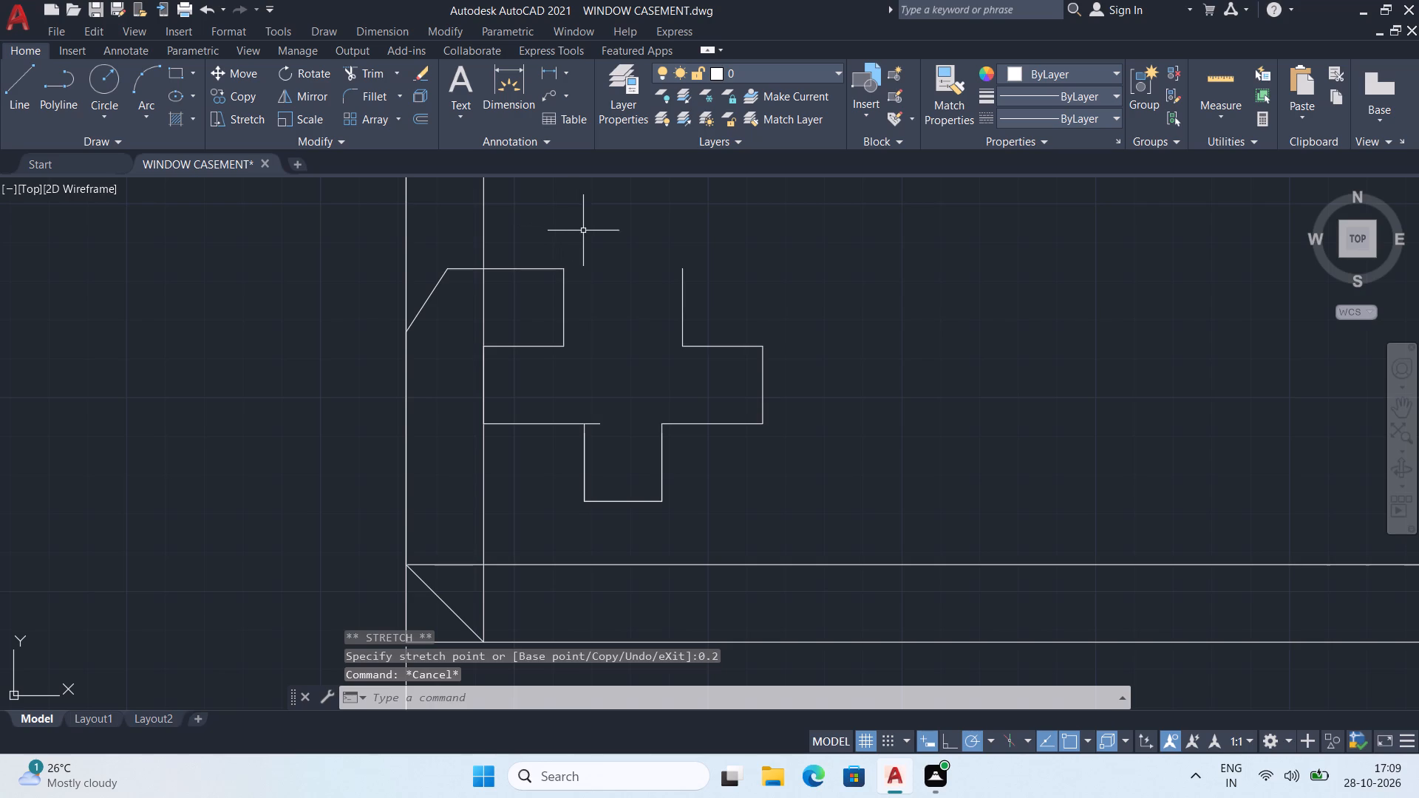
{"action": "left_click", "coordinate": [583, 232]}
{"action": "left_click", "coordinate": [822, 533]}
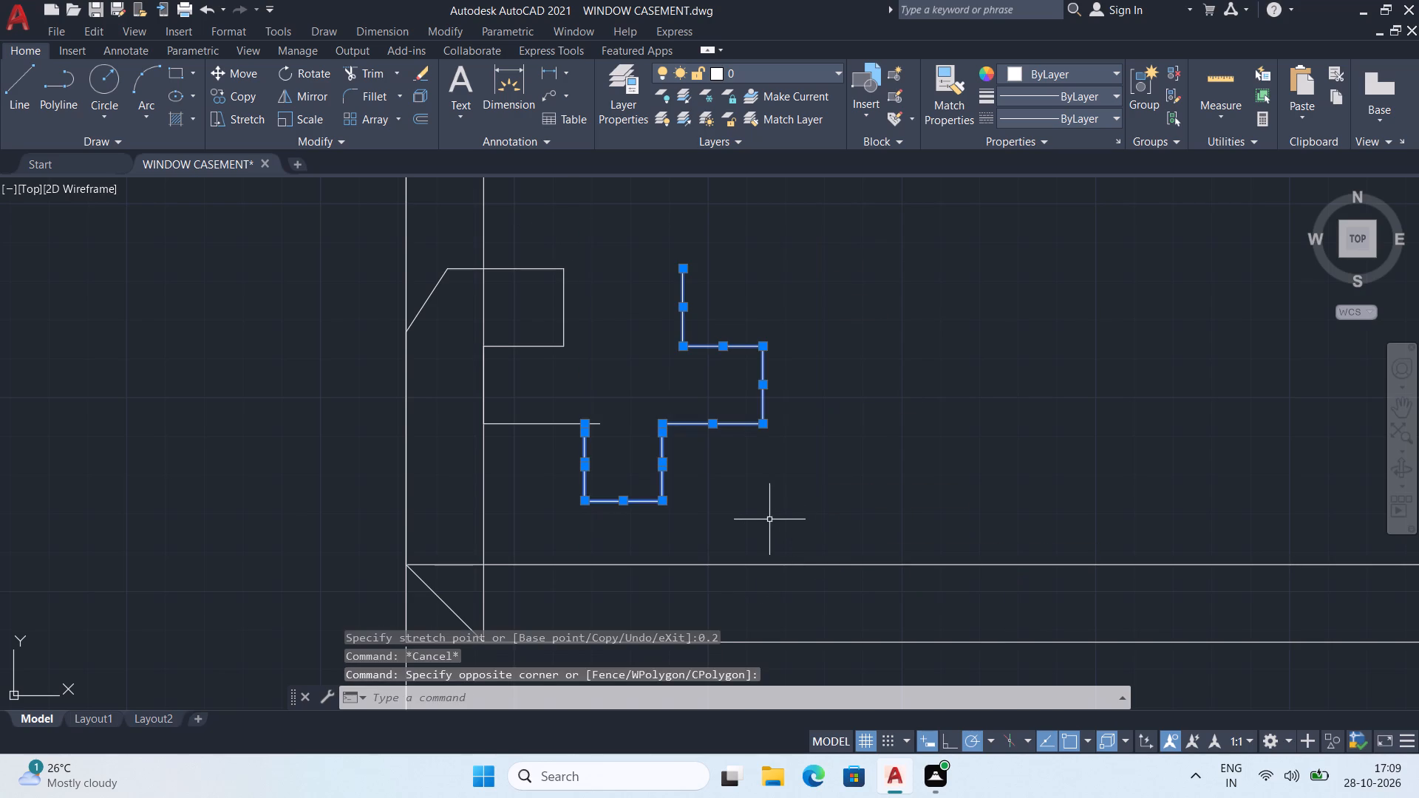
{"action": "key", "text": "m"}
{"action": "key", "text": "Return"}
{"action": "scroll", "coordinate": [586, 467], "scroll_direction": "up", "scroll_amount": 2}
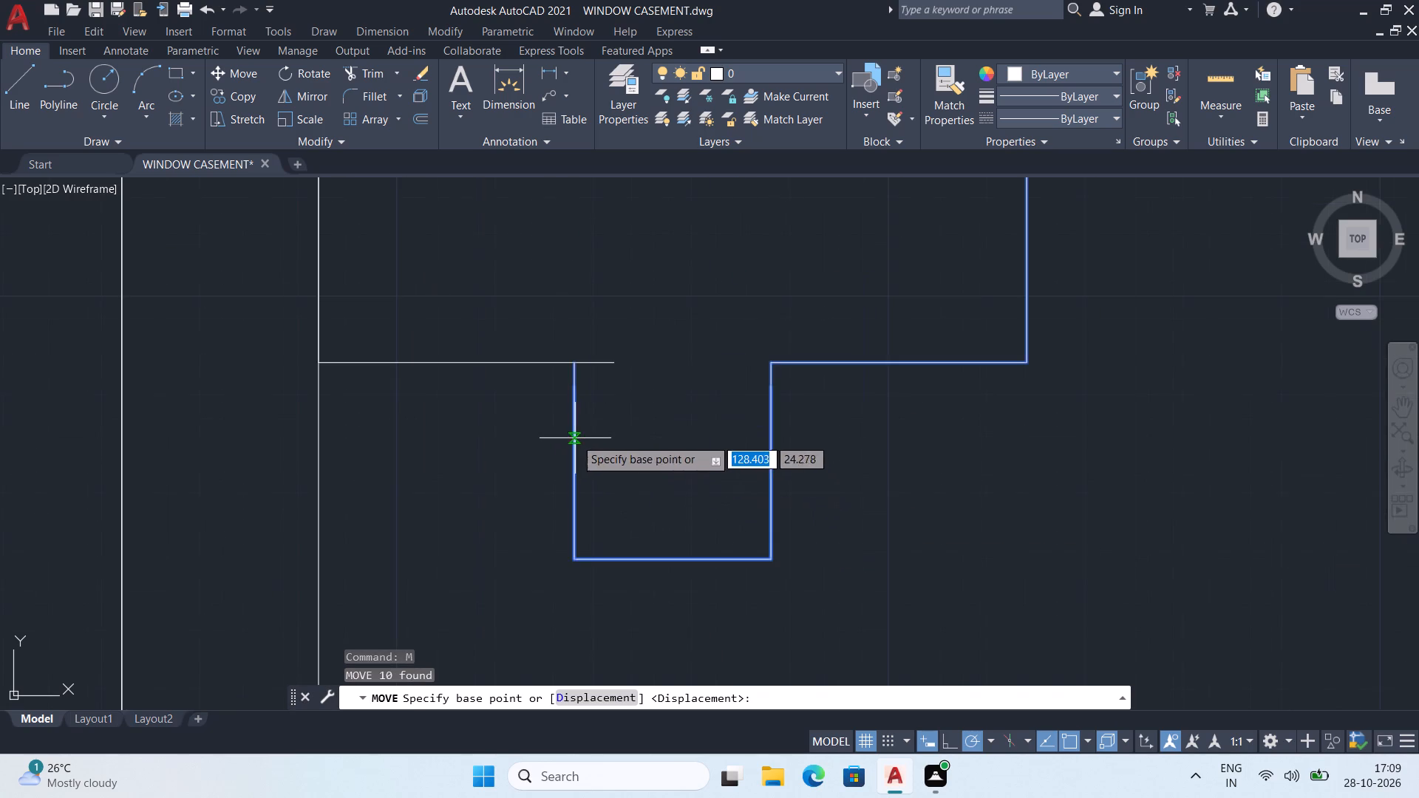
{"action": "middle_click_drag", "start_coordinate": [575, 438], "coordinate": [597, 545]}
{"action": "scroll", "coordinate": [589, 528], "scroll_direction": "up", "scroll_amount": 1}
{"action": "left_click", "coordinate": [594, 435]}
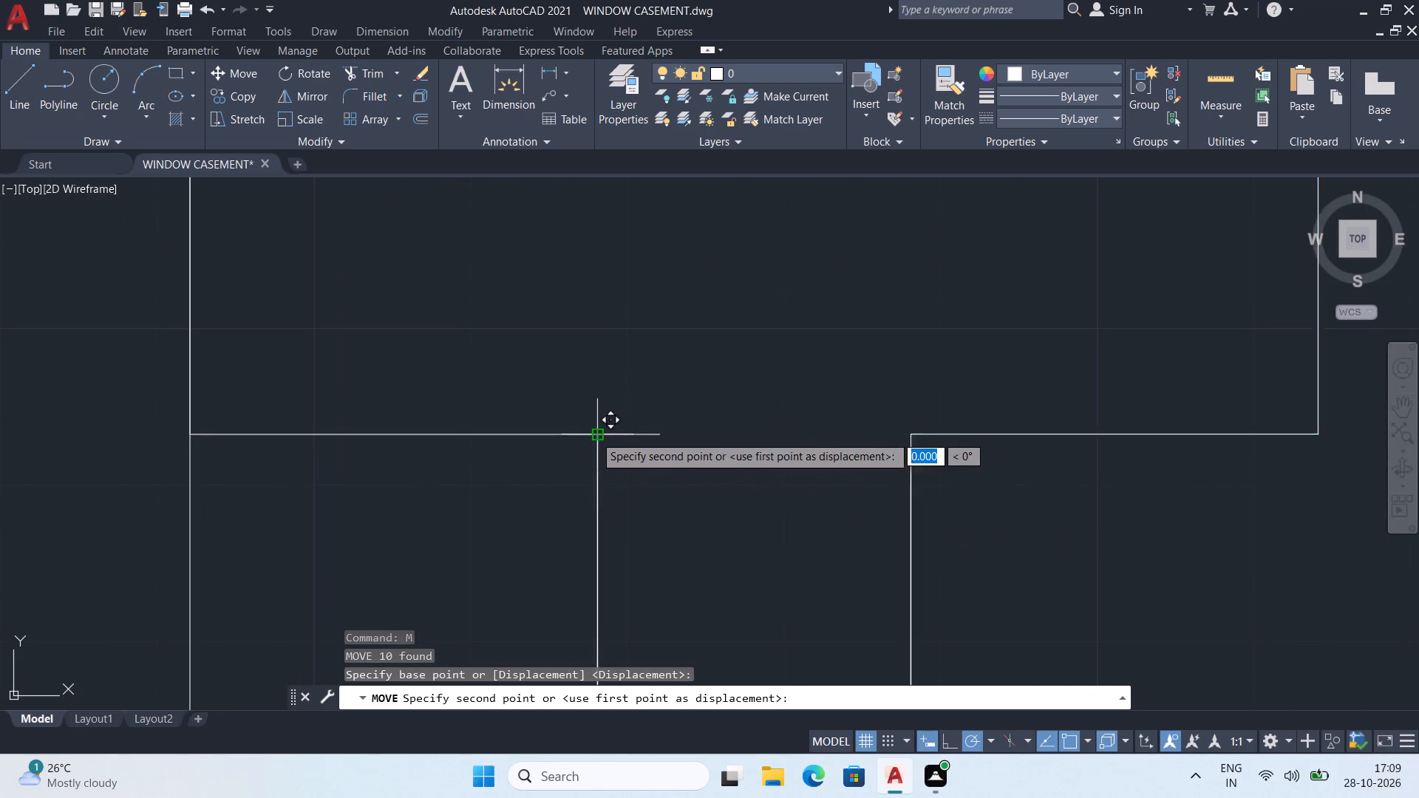
{"action": "left_click", "coordinate": [655, 432]}
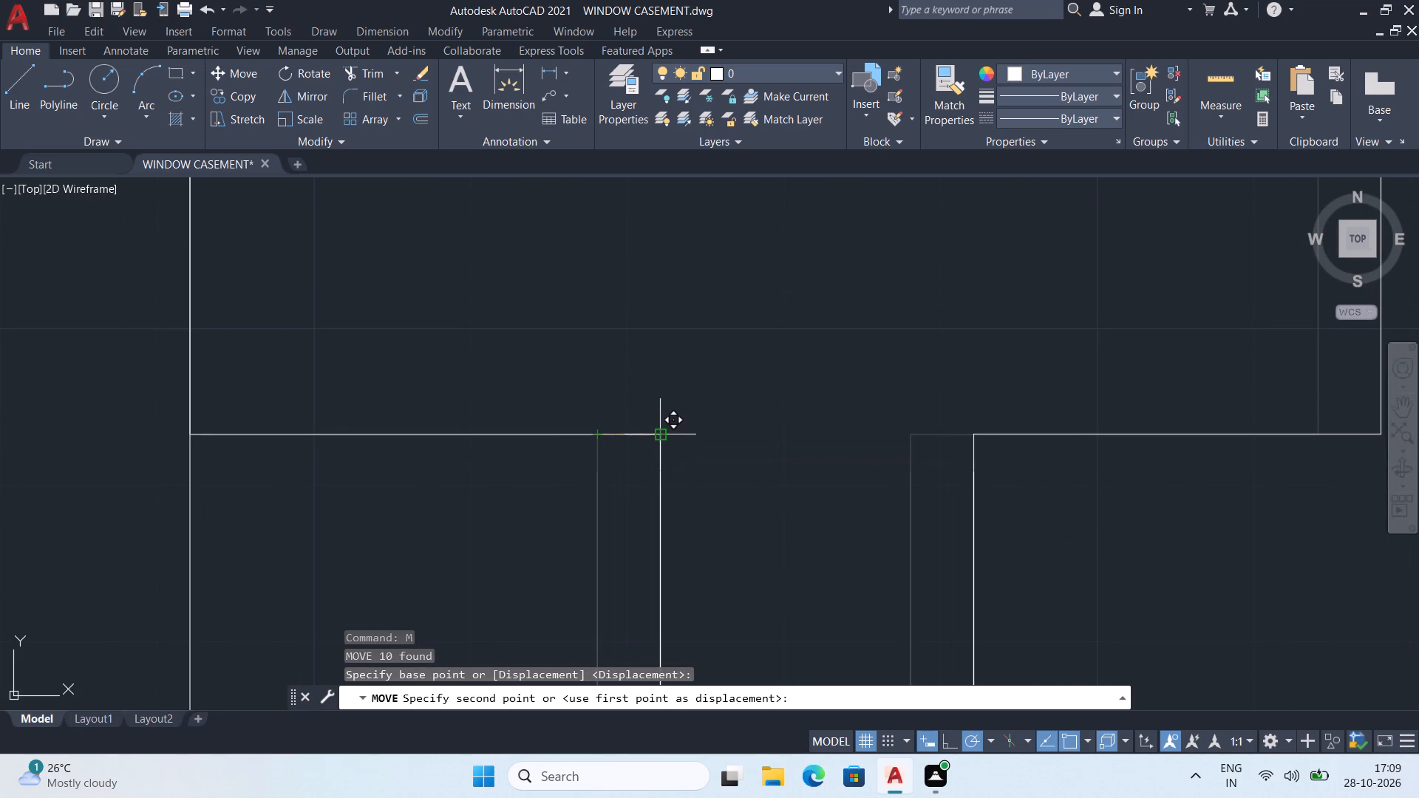
{"action": "key", "text": "Escape"}
Delete the four mirrored hook segments on the right side of the slot, leaving the slot itself.
{"action": "scroll", "coordinate": [752, 465], "scroll_direction": "down", "scroll_amount": 3}
{"action": "middle_click_drag", "start_coordinate": [840, 476], "coordinate": [824, 499]}
{"action": "left_click_drag", "start_coordinate": [736, 277], "coordinate": [752, 285]}
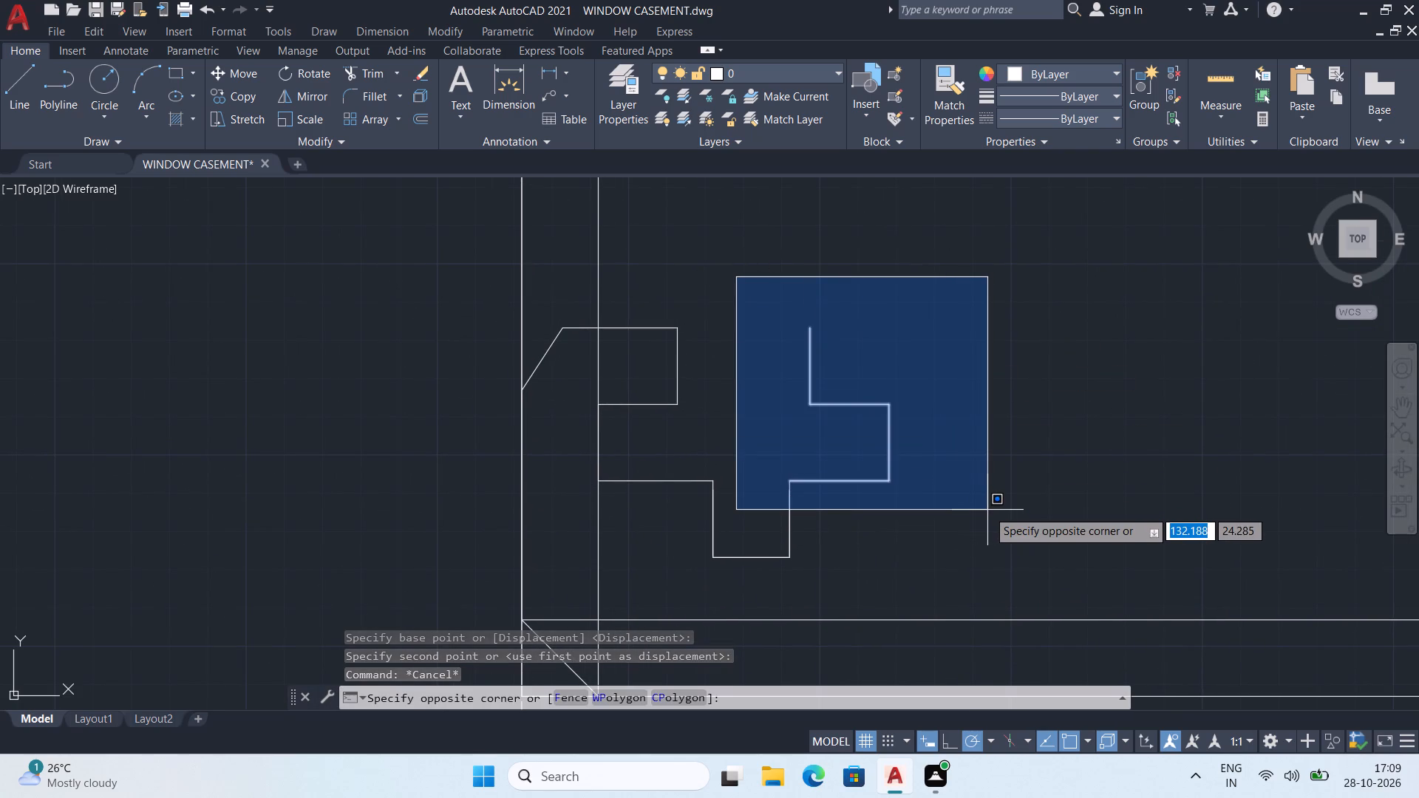
{"action": "left_click", "coordinate": [1010, 510]}
{"action": "key", "text": "Delete"}
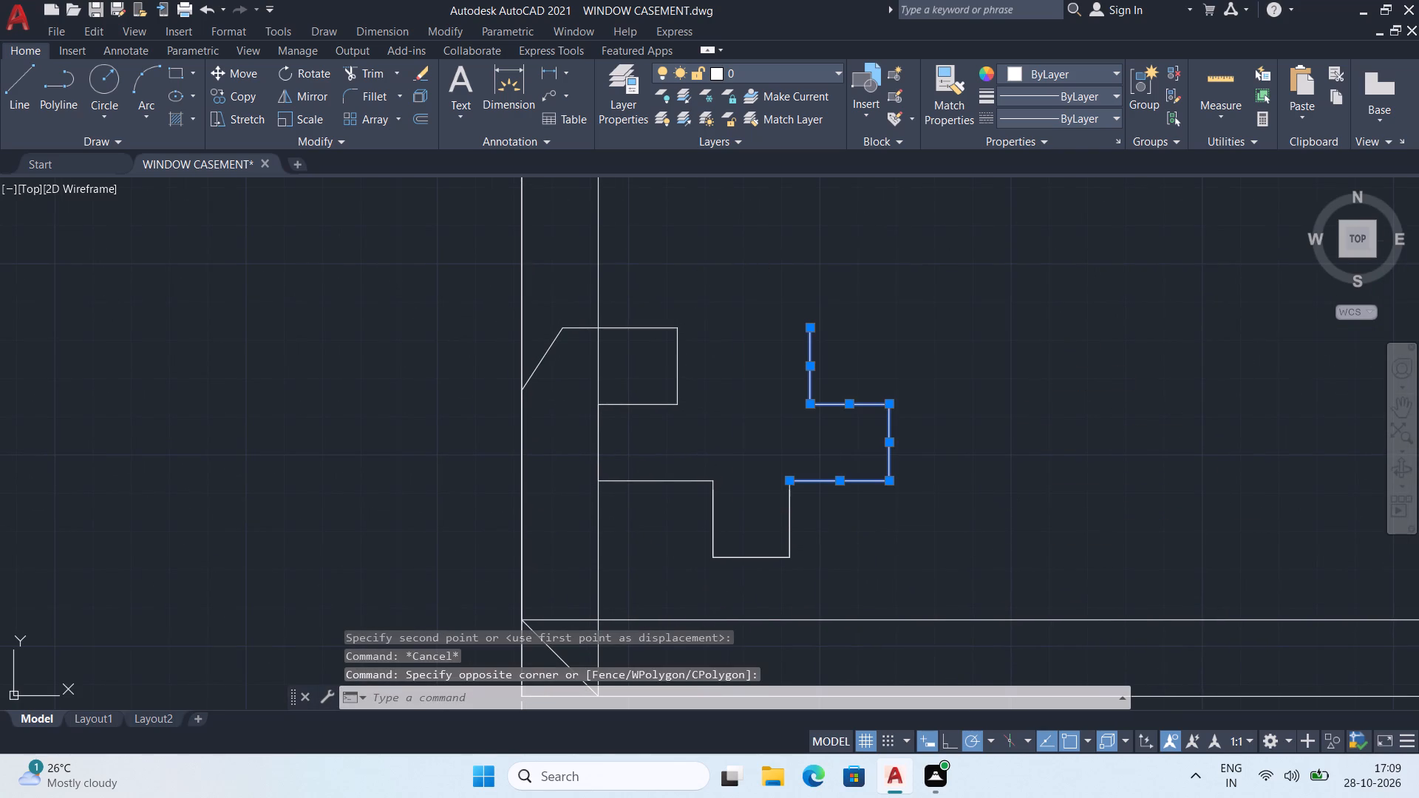
Mirror the left hook outline and slot about a vertical axis through the slot bottom's midpoint, keeping the source objects.
{"action": "left_click", "coordinate": [589, 302]}
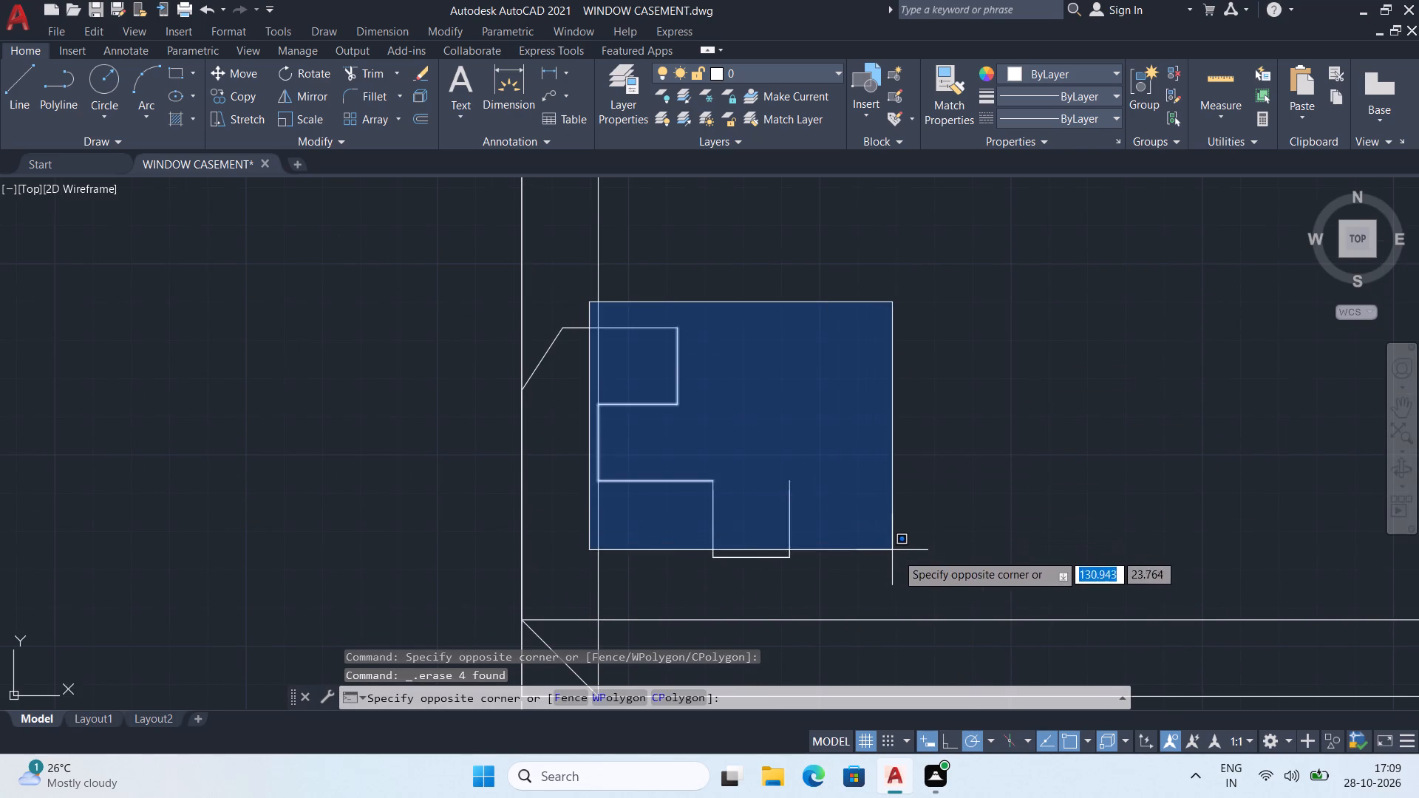
{"action": "left_click", "coordinate": [935, 582]}
{"action": "key", "text": "m"}
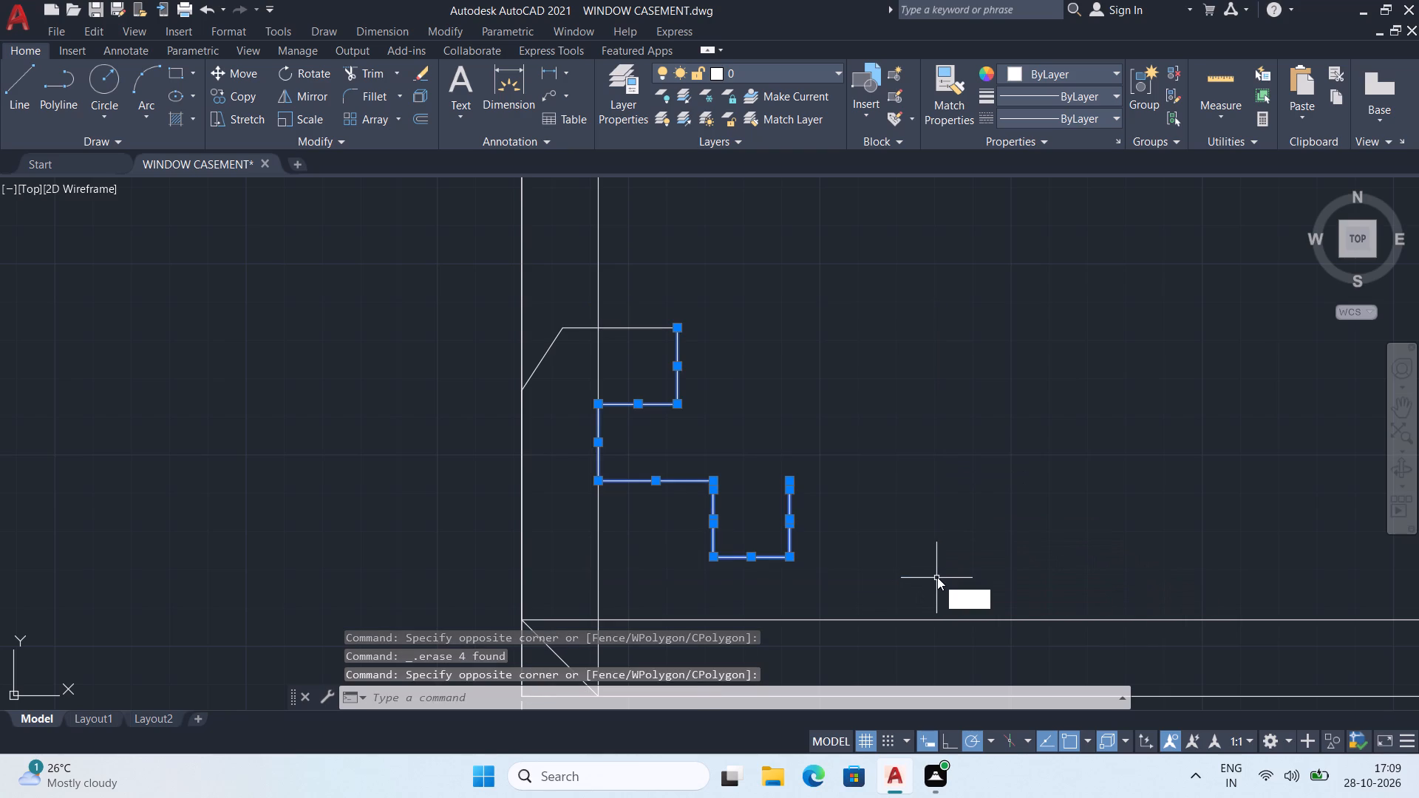
{"action": "key", "text": "i"}
{"action": "key", "text": "Return"}
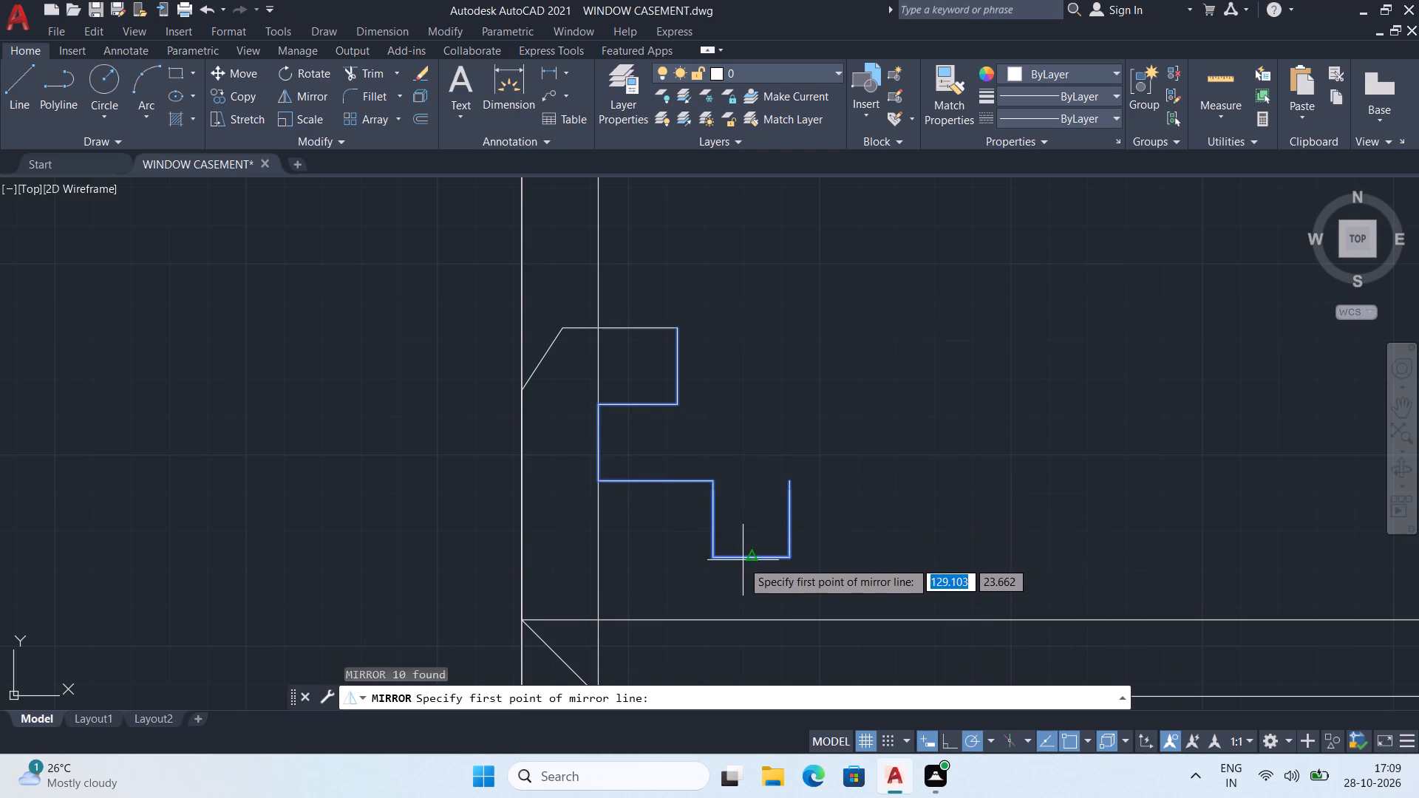
{"action": "left_click", "coordinate": [755, 558]}
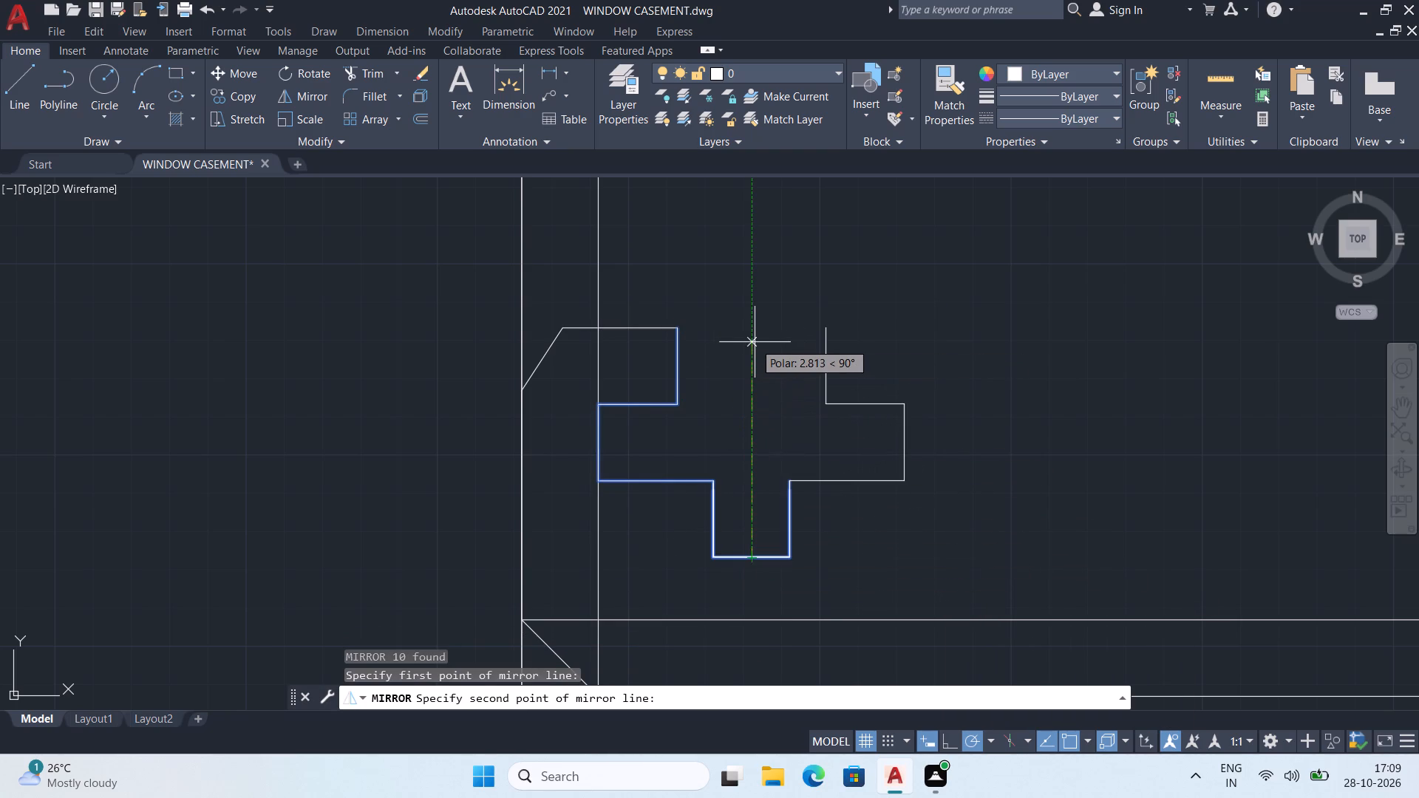
{"action": "left_click", "coordinate": [755, 342]}
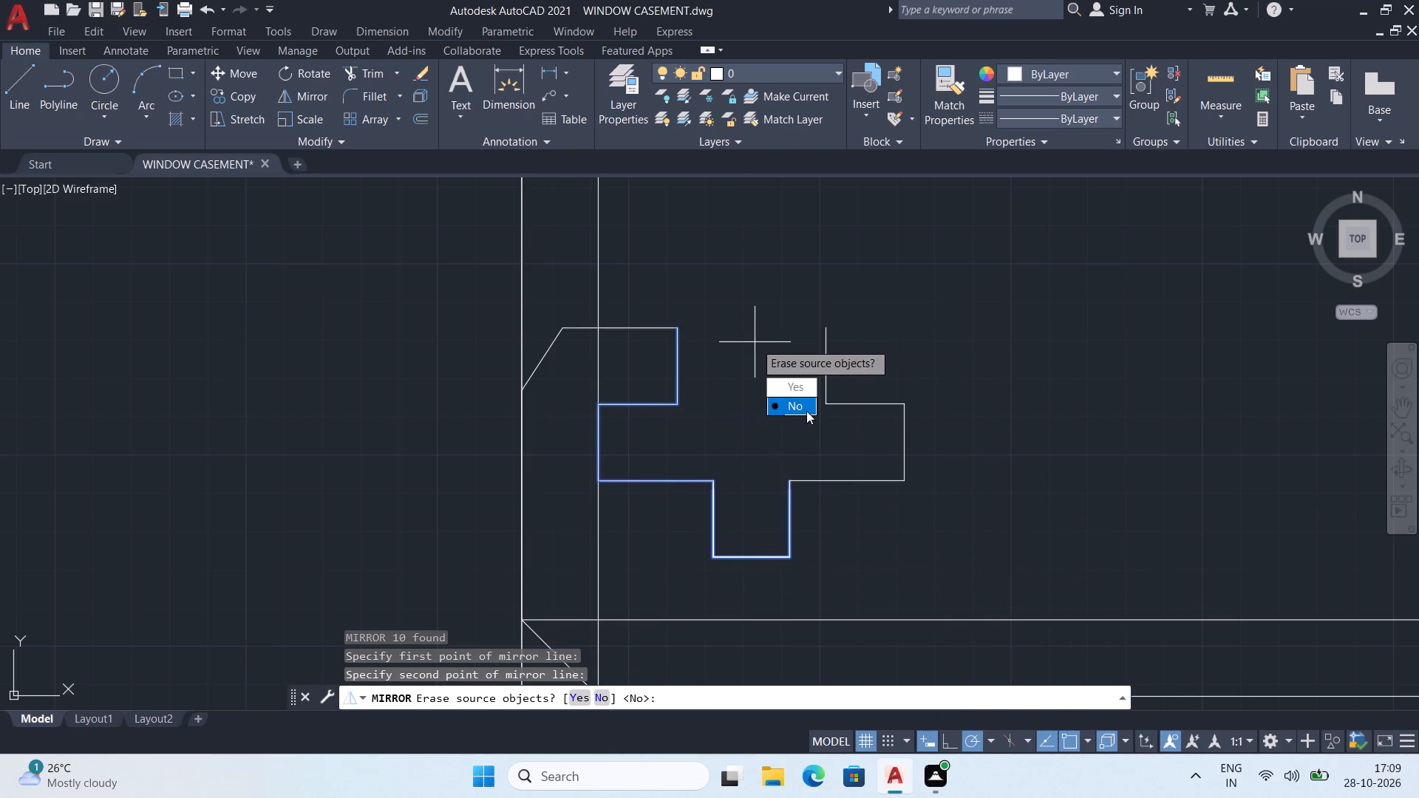
{"action": "left_click_drag", "start_coordinate": [806, 411], "coordinate": [755, 342]}
Draw a line from the mirrored hook's open top end, 2 to the right and about 3.3 straight down.
{"action": "scroll", "coordinate": [817, 413], "scroll_direction": "down", "scroll_amount": 1}
{"action": "middle_click_drag", "start_coordinate": [831, 431], "coordinate": [805, 471]}
{"action": "middle_click_drag", "start_coordinate": [805, 471], "coordinate": [773, 499]}
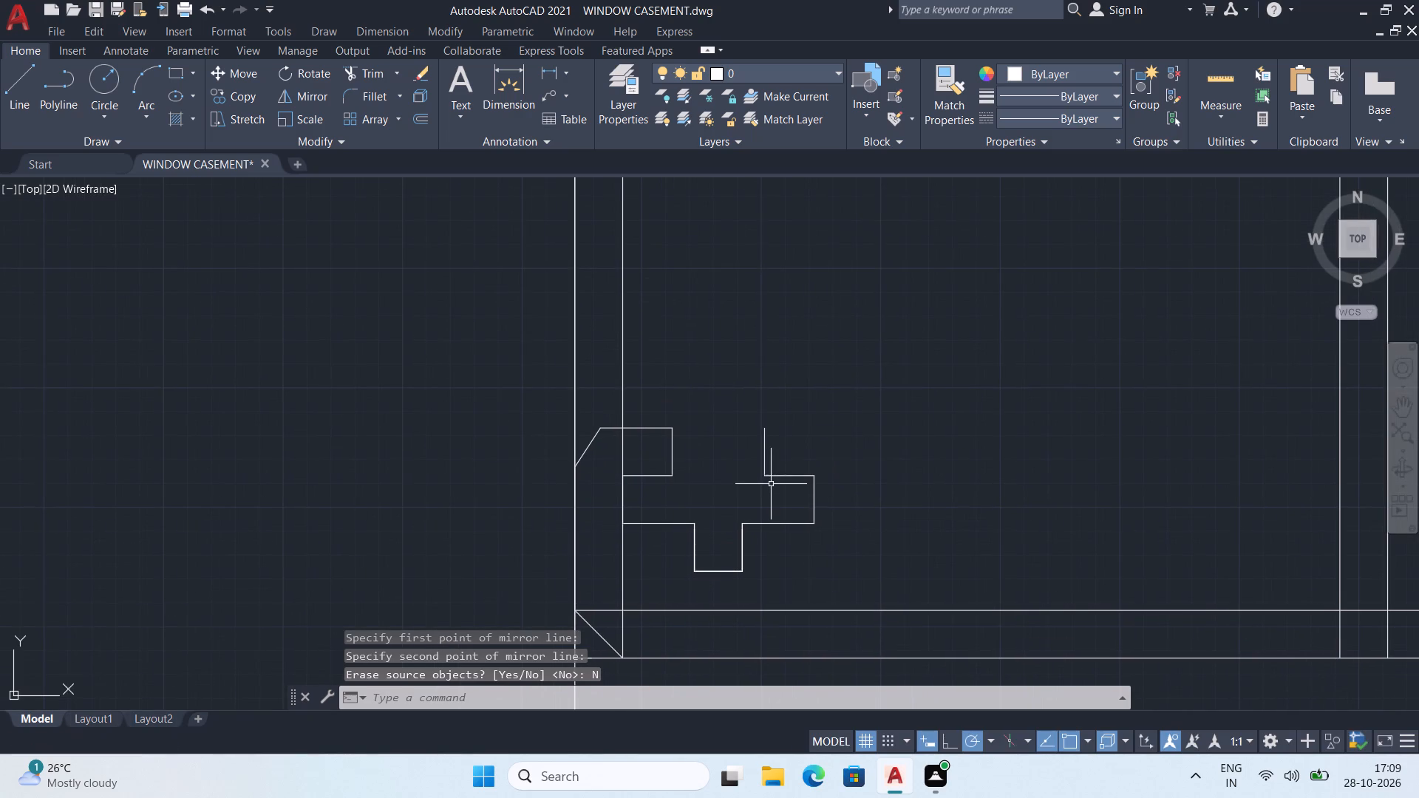
{"action": "key", "text": "l"}
{"action": "key", "text": "Return"}
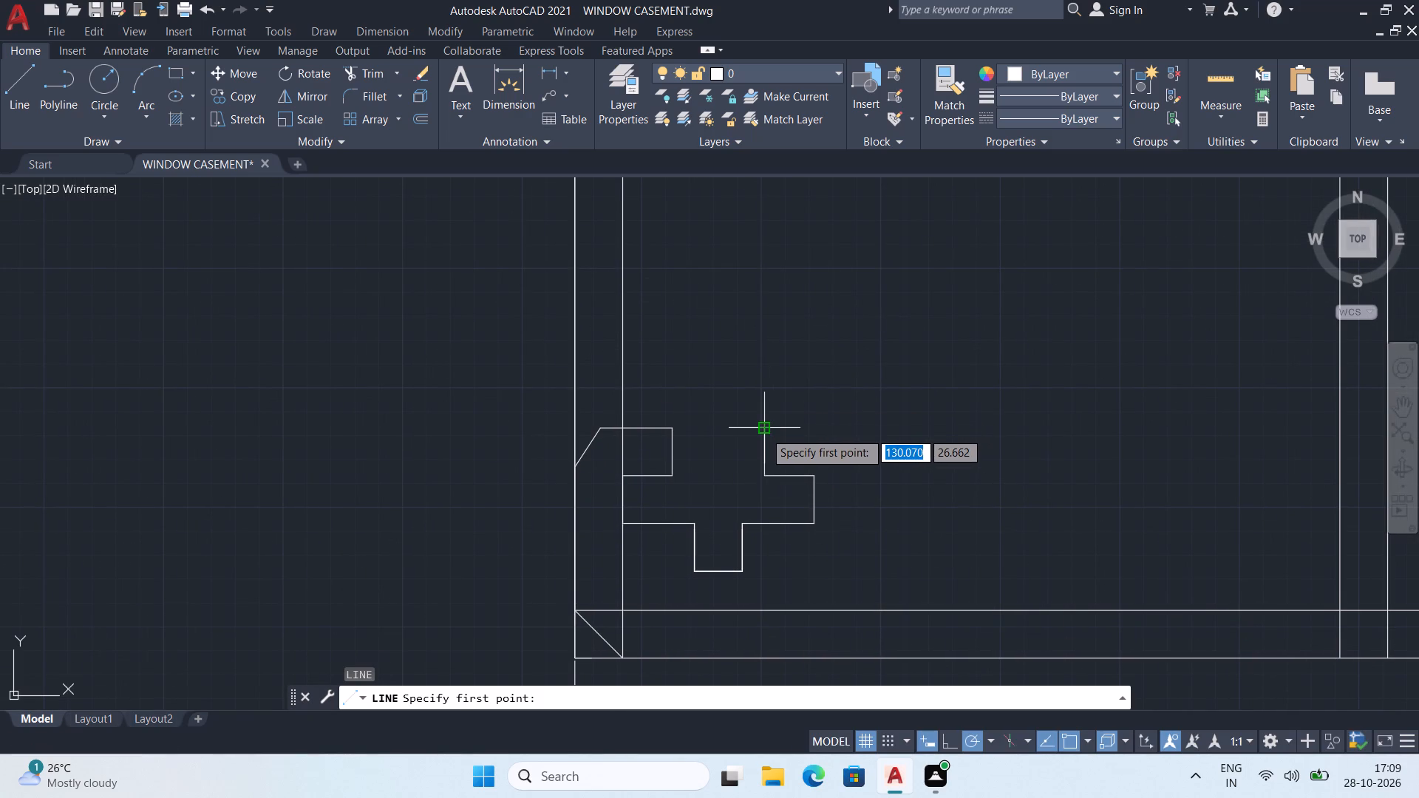
{"action": "left_click", "coordinate": [763, 429]}
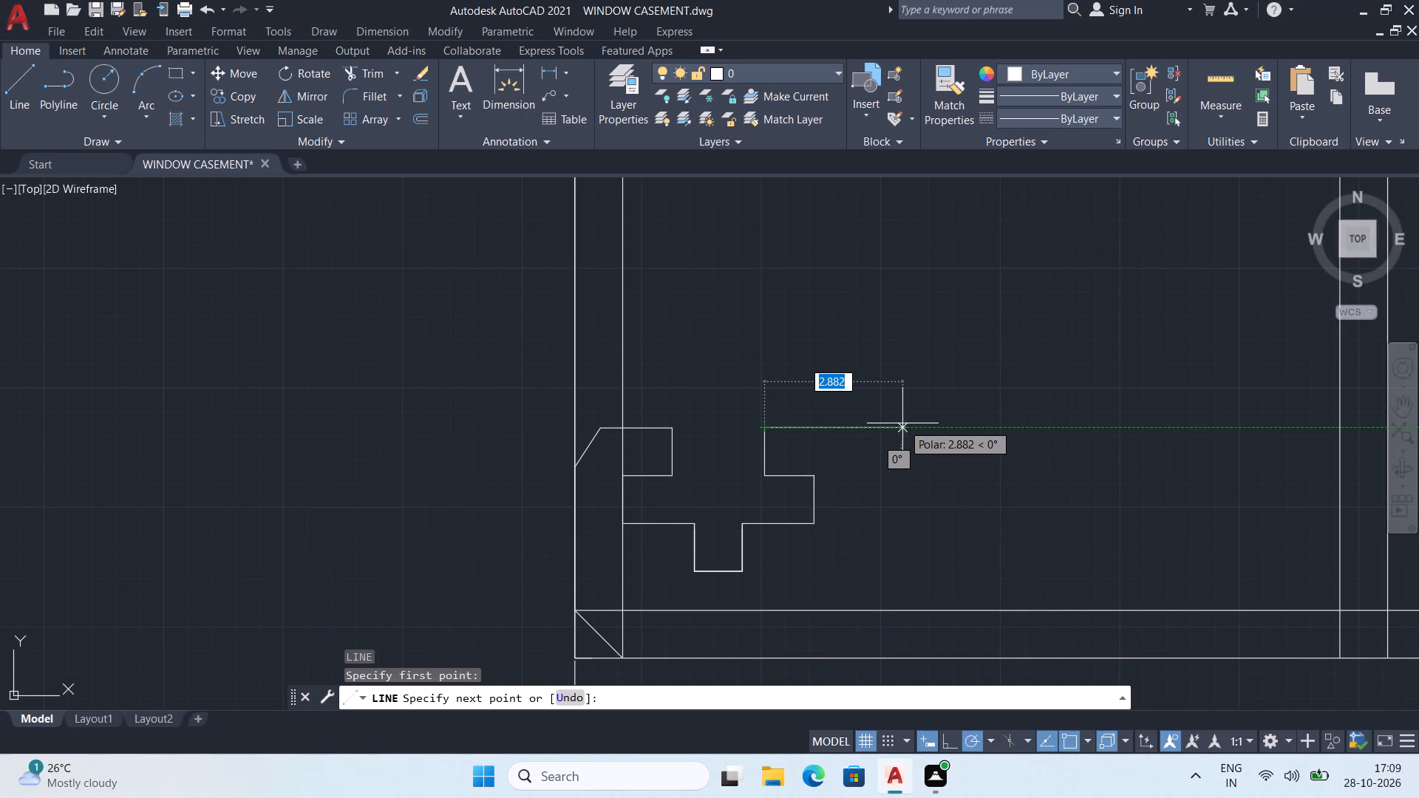
{"action": "key", "text": "2"}
{"action": "key", "text": "Return"}
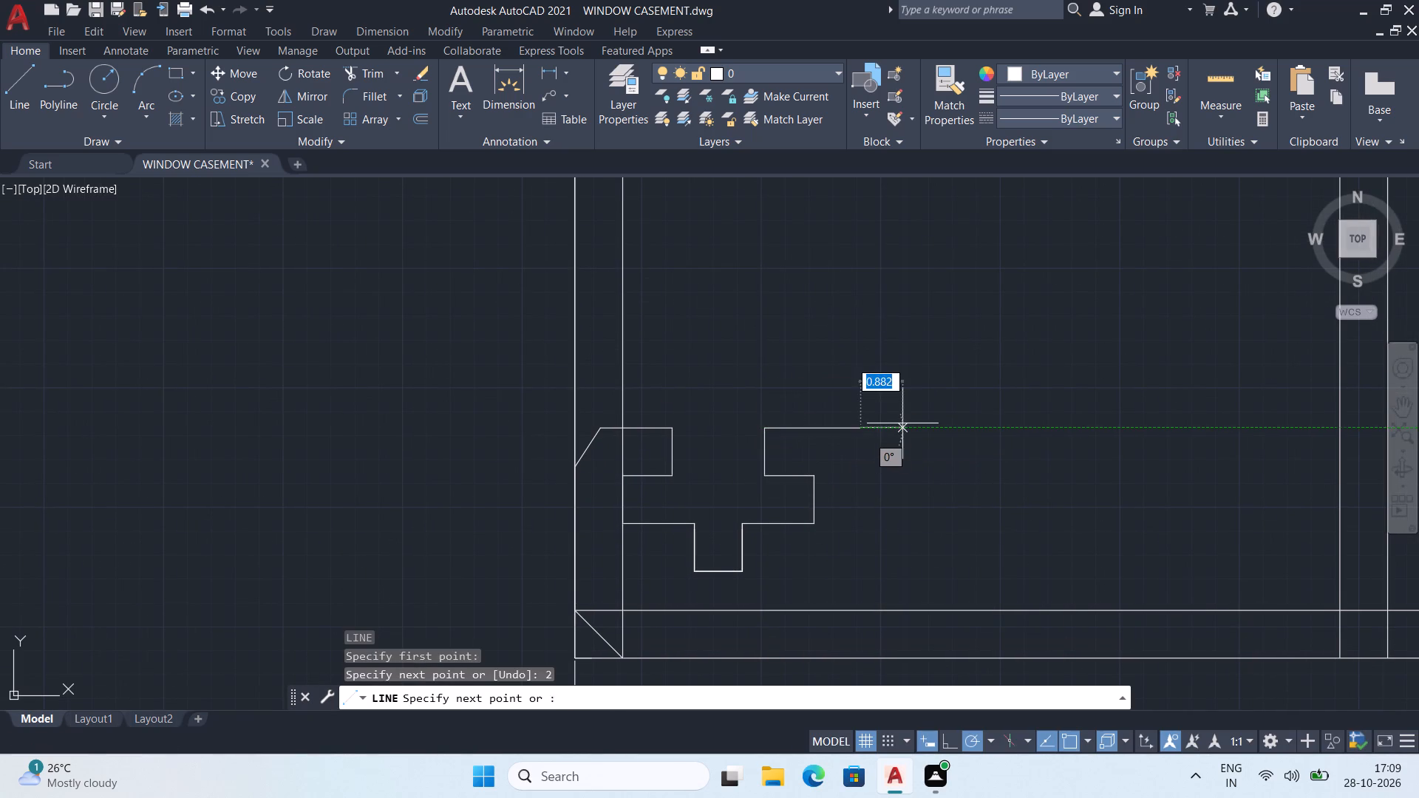
{"action": "middle_click_drag", "start_coordinate": [893, 589], "coordinate": [877, 559]}
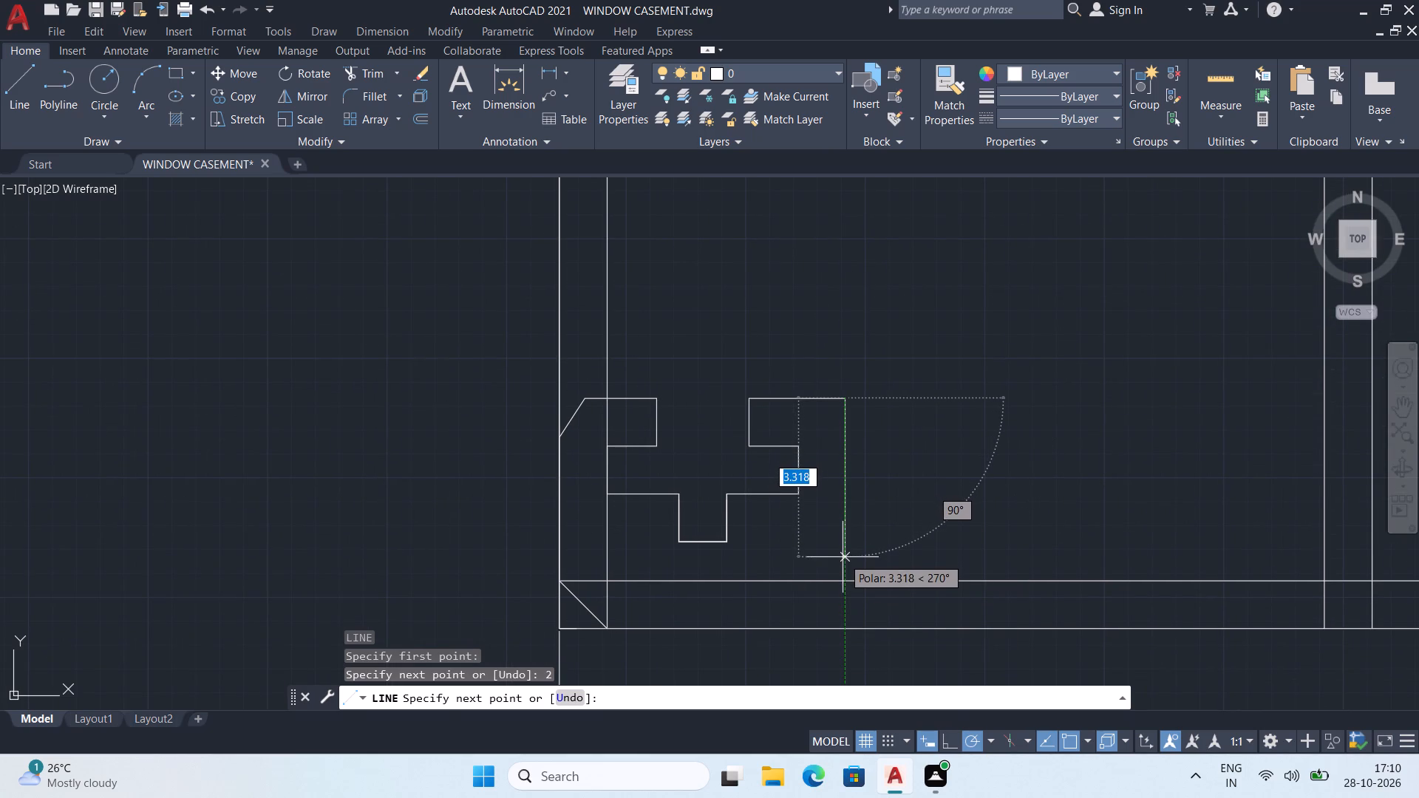
{"action": "left_click", "coordinate": [843, 560]}
Continue the line with a segment about 0.75 long sloping 60° down to the right across the bottom wall's inner line, and end it.
{"action": "middle_click_drag", "start_coordinate": [924, 618], "coordinate": [908, 586]}
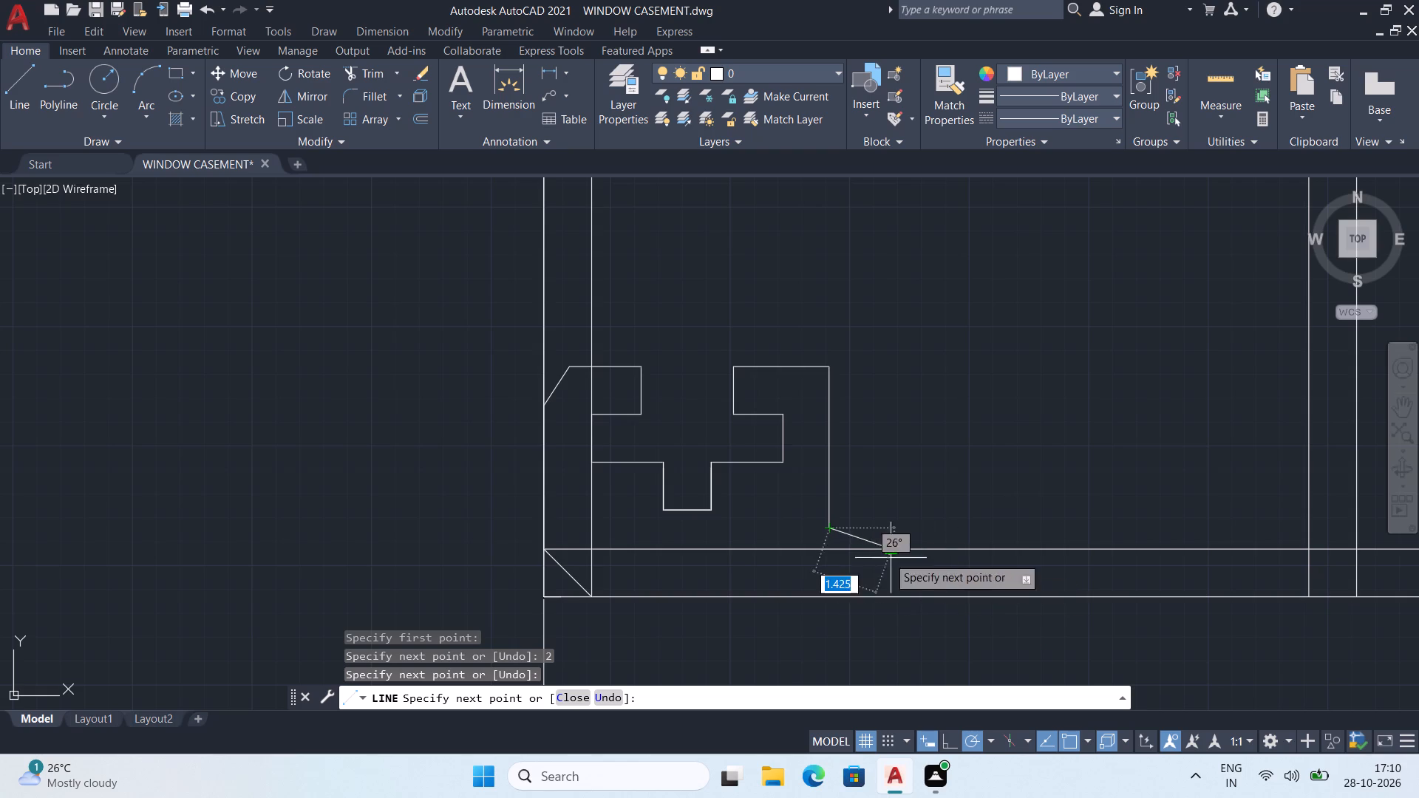
{"action": "scroll", "coordinate": [833, 545], "scroll_direction": "up", "scroll_amount": 2}
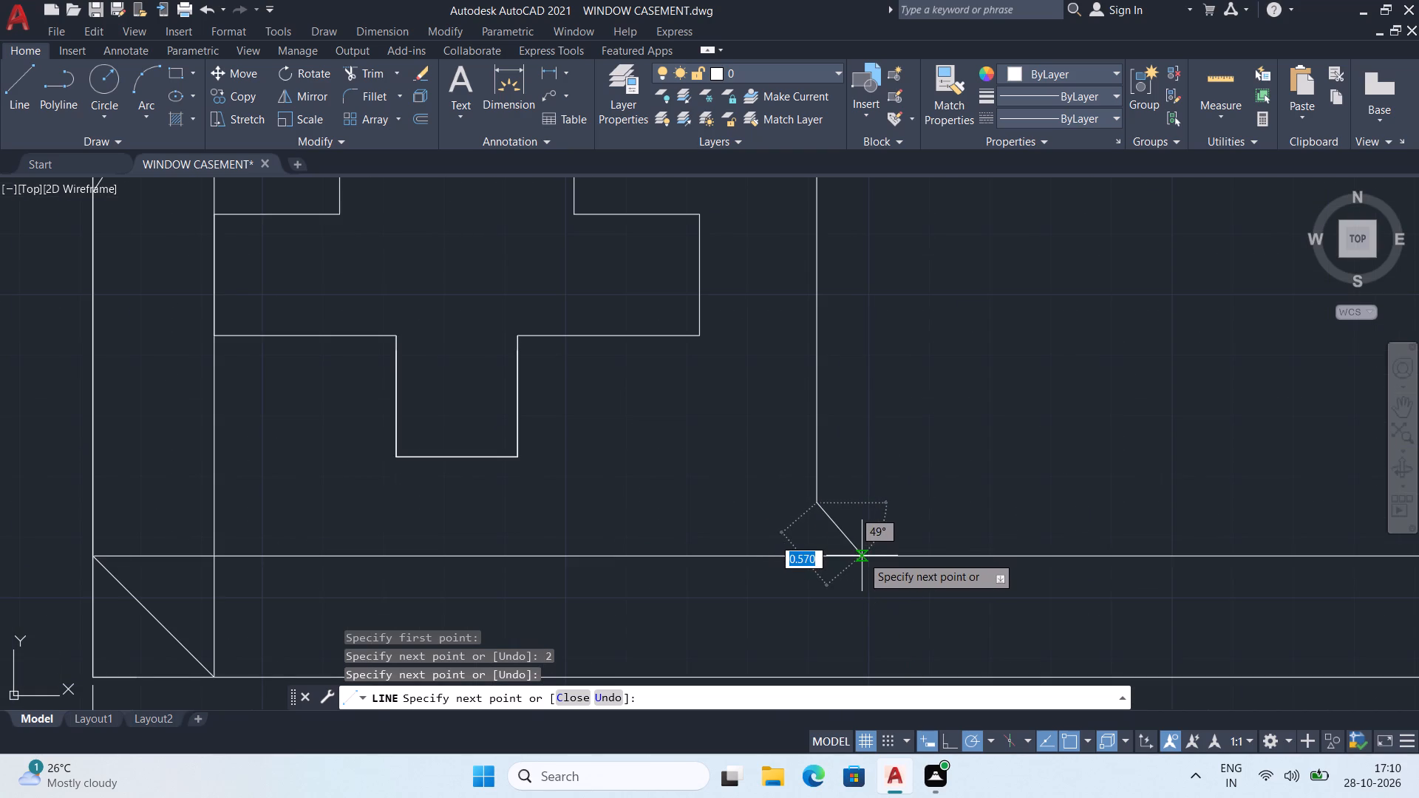
{"action": "scroll", "coordinate": [862, 556], "scroll_direction": "up", "scroll_amount": 2}
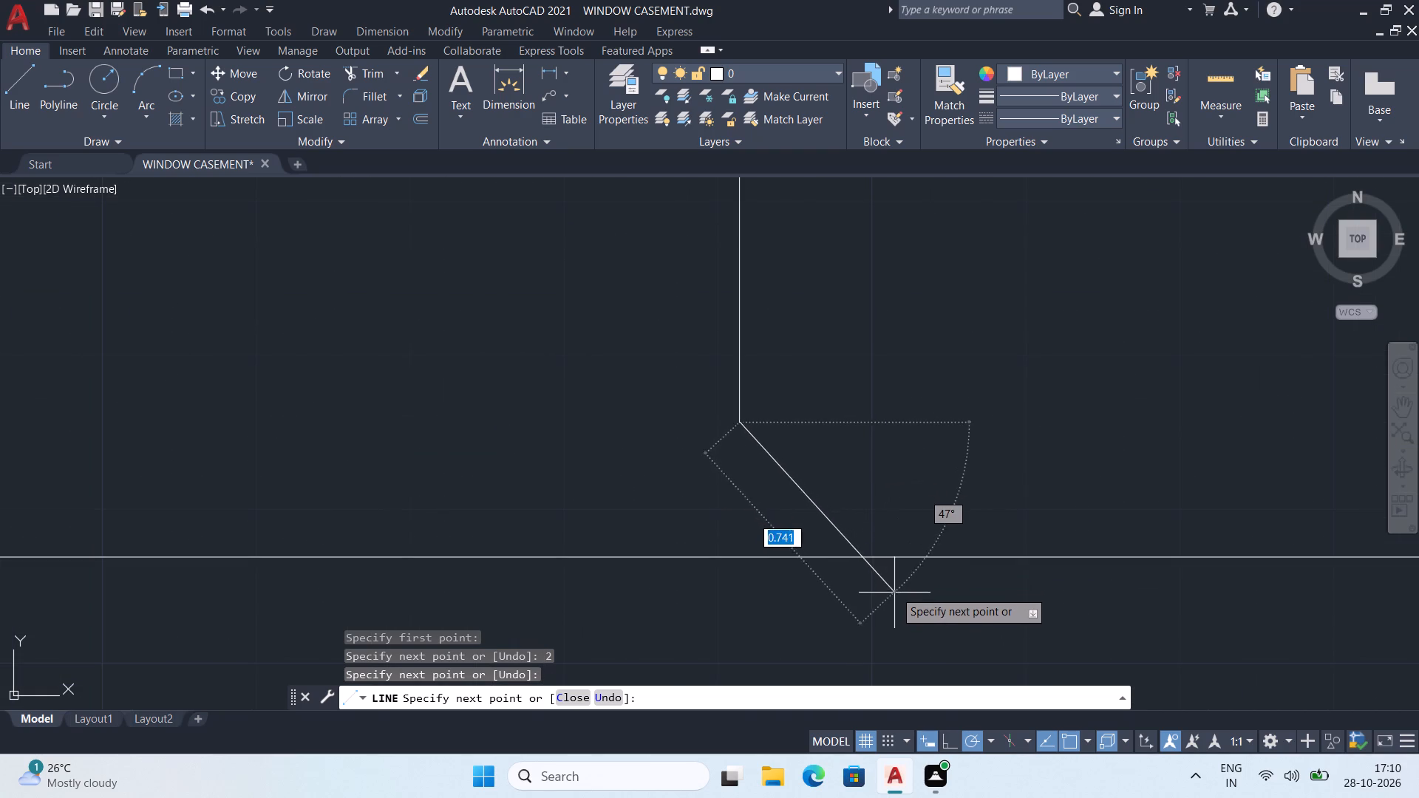
{"action": "left_click", "coordinate": [859, 619]}
{"action": "key", "text": "Escape"}
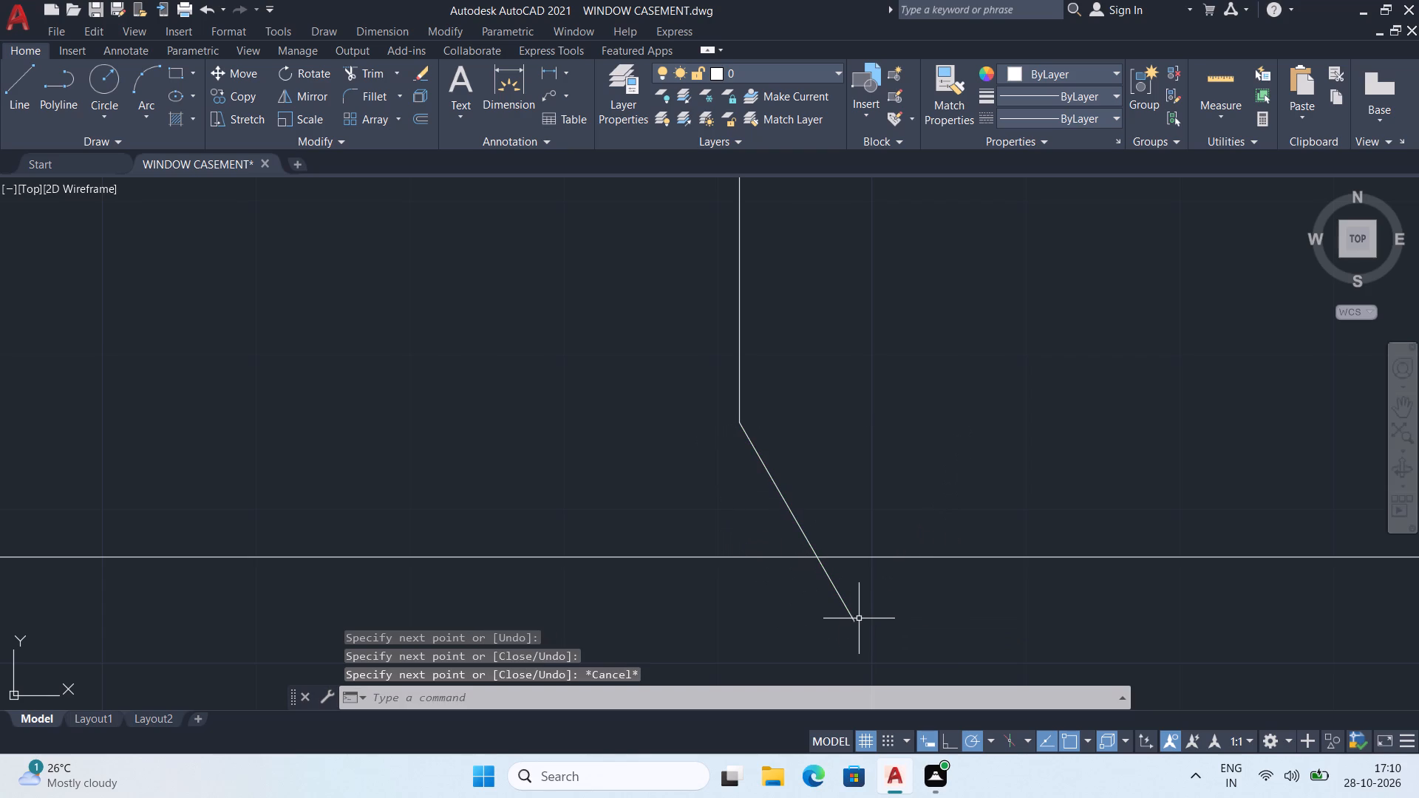
Trim off the part of the sloped segment that extends below the bottom wall's inner line.
{"action": "key", "text": "t"}
{"action": "key", "text": "r"}
{"action": "key", "text": "Return"}
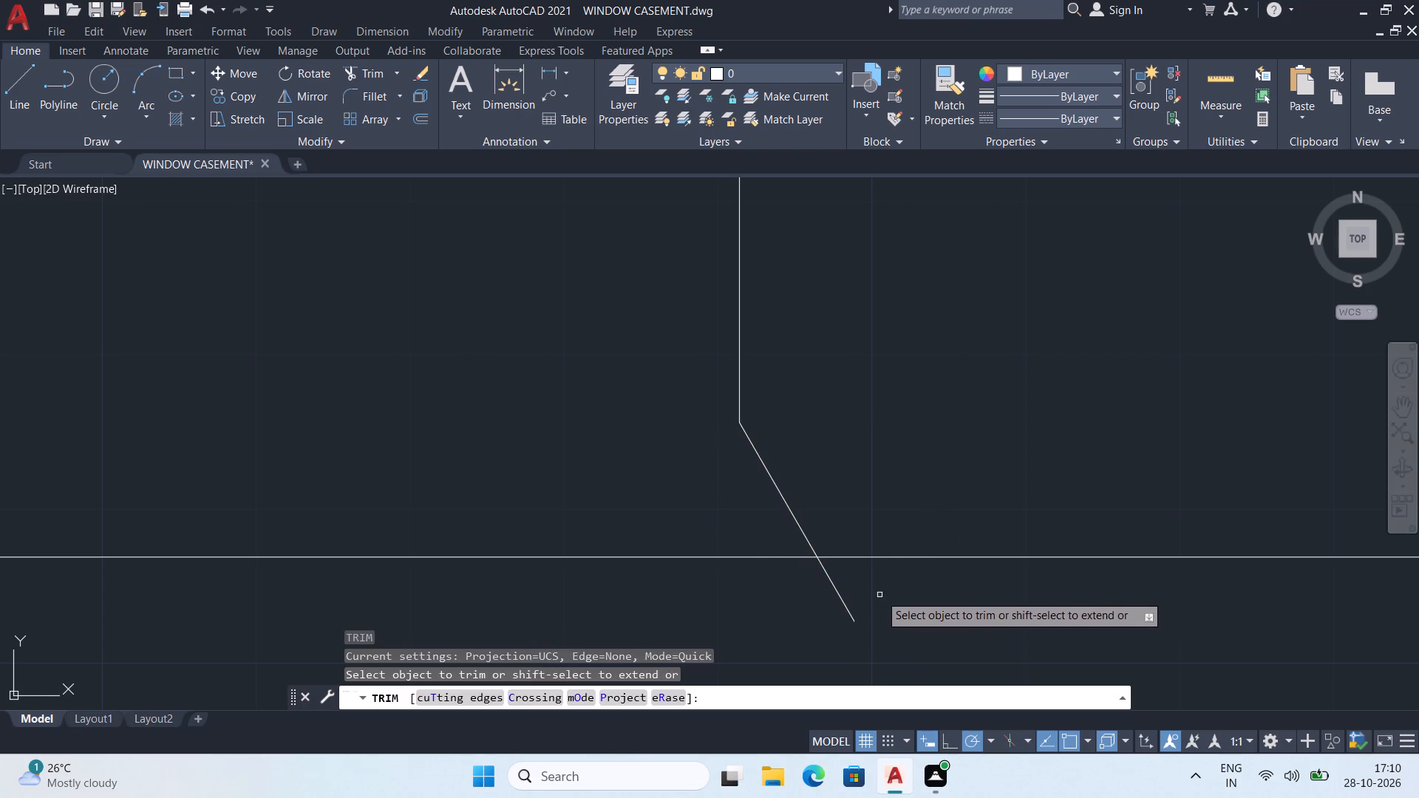
{"action": "left_click", "coordinate": [879, 594]}
{"action": "left_click", "coordinate": [760, 598]}
Examine the closed hook outline against the bottom wall and the rest of the 83.9-wide profile.
{"action": "scroll", "coordinate": [874, 366], "scroll_direction": "down", "scroll_amount": 3}
{"action": "middle_click_drag", "start_coordinate": [874, 366], "coordinate": [890, 469]}
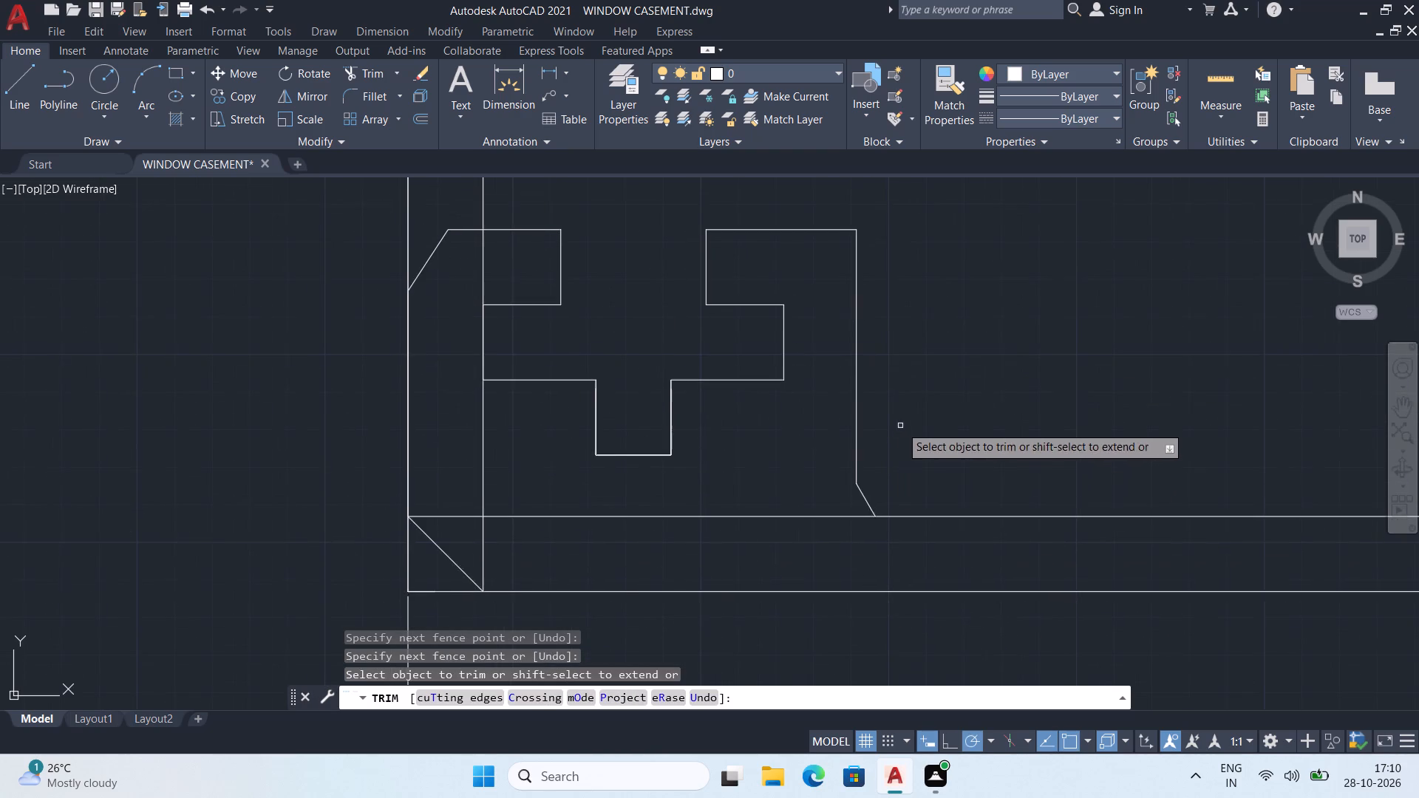
{"action": "scroll", "coordinate": [900, 426], "scroll_direction": "down", "scroll_amount": 1}
{"action": "middle_click_drag", "start_coordinate": [792, 507], "coordinate": [708, 553]}
{"action": "scroll", "coordinate": [856, 444], "scroll_direction": "down", "scroll_amount": 3}
{"action": "middle_click_drag", "start_coordinate": [927, 436], "coordinate": [778, 505]}
{"action": "middle_click_drag", "start_coordinate": [789, 459], "coordinate": [780, 478]}
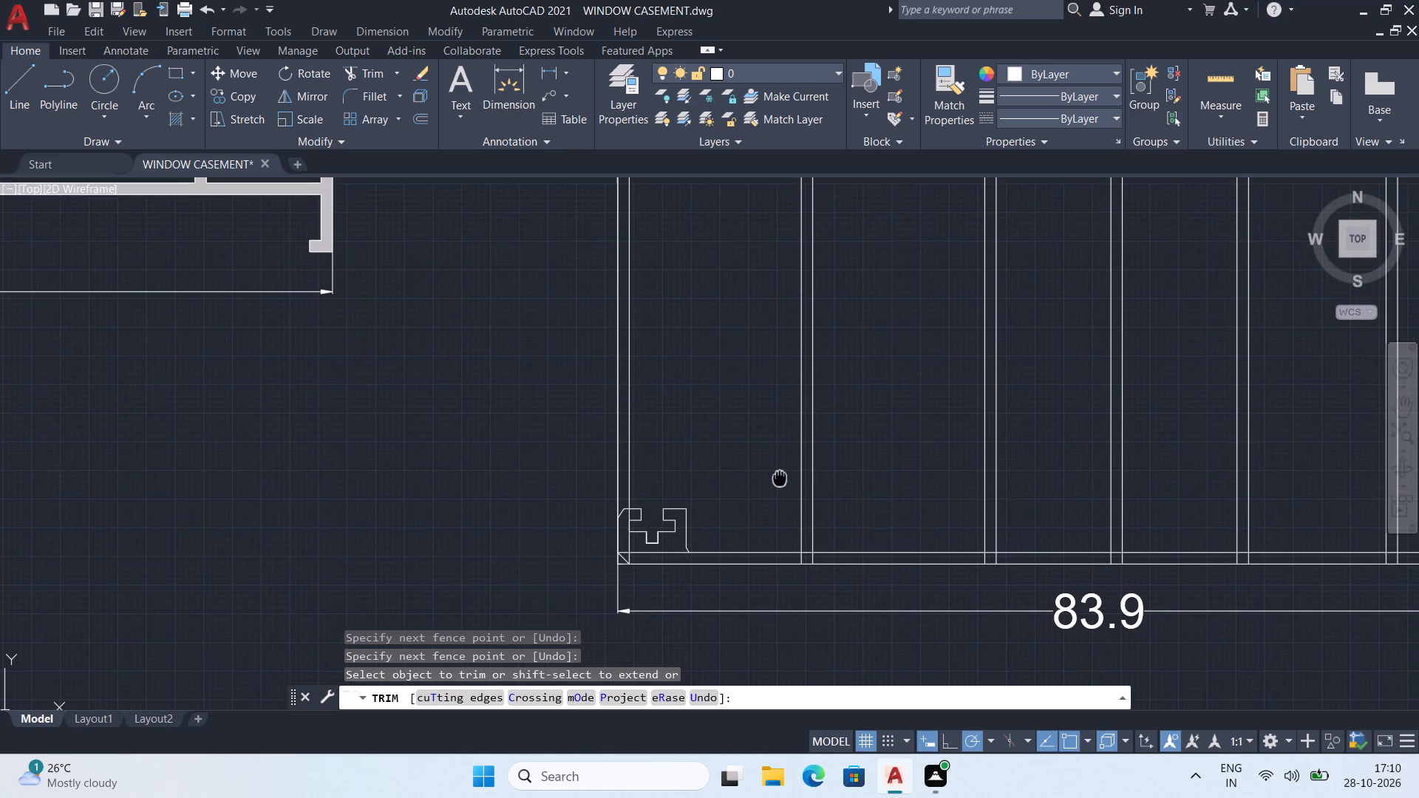
{"action": "middle_click_drag", "start_coordinate": [780, 478], "coordinate": [759, 425]}
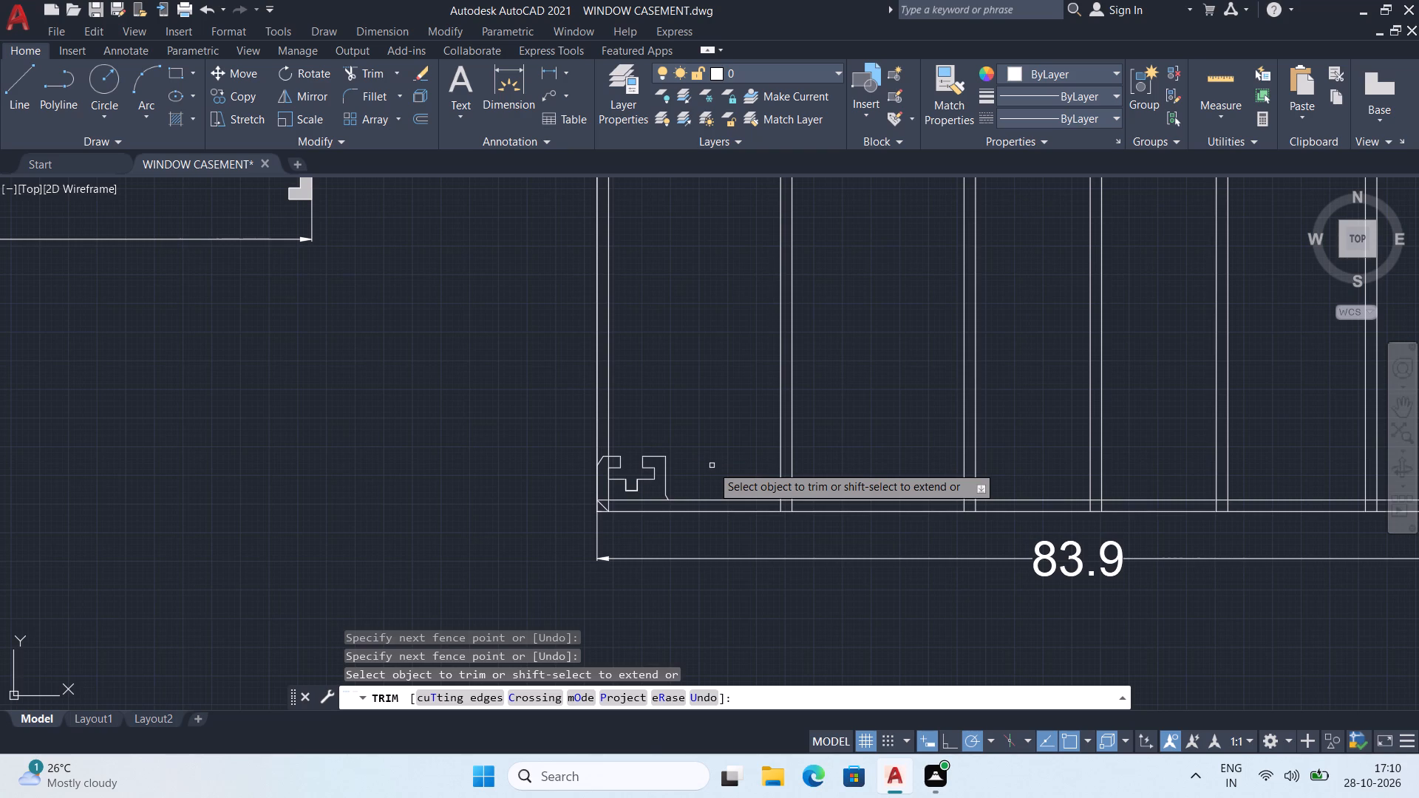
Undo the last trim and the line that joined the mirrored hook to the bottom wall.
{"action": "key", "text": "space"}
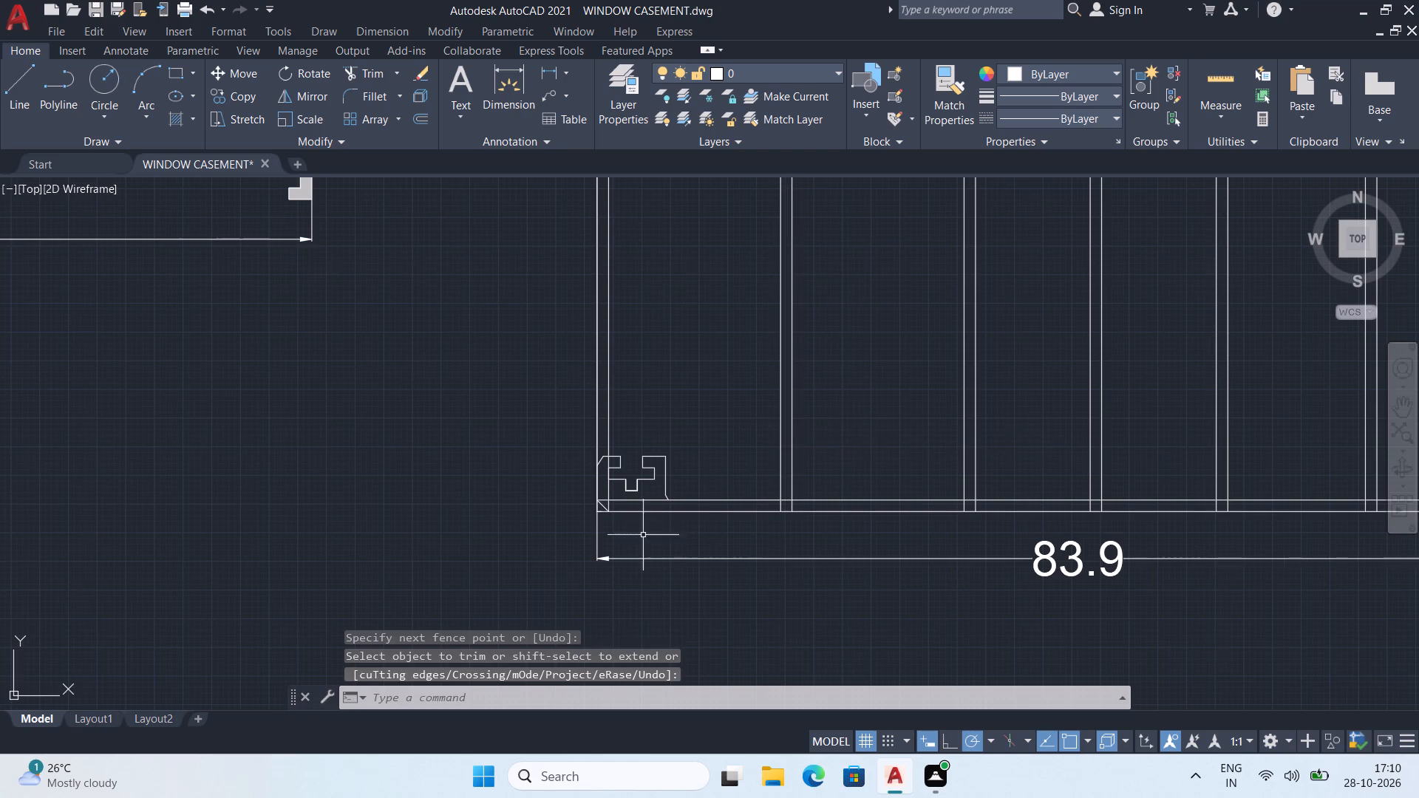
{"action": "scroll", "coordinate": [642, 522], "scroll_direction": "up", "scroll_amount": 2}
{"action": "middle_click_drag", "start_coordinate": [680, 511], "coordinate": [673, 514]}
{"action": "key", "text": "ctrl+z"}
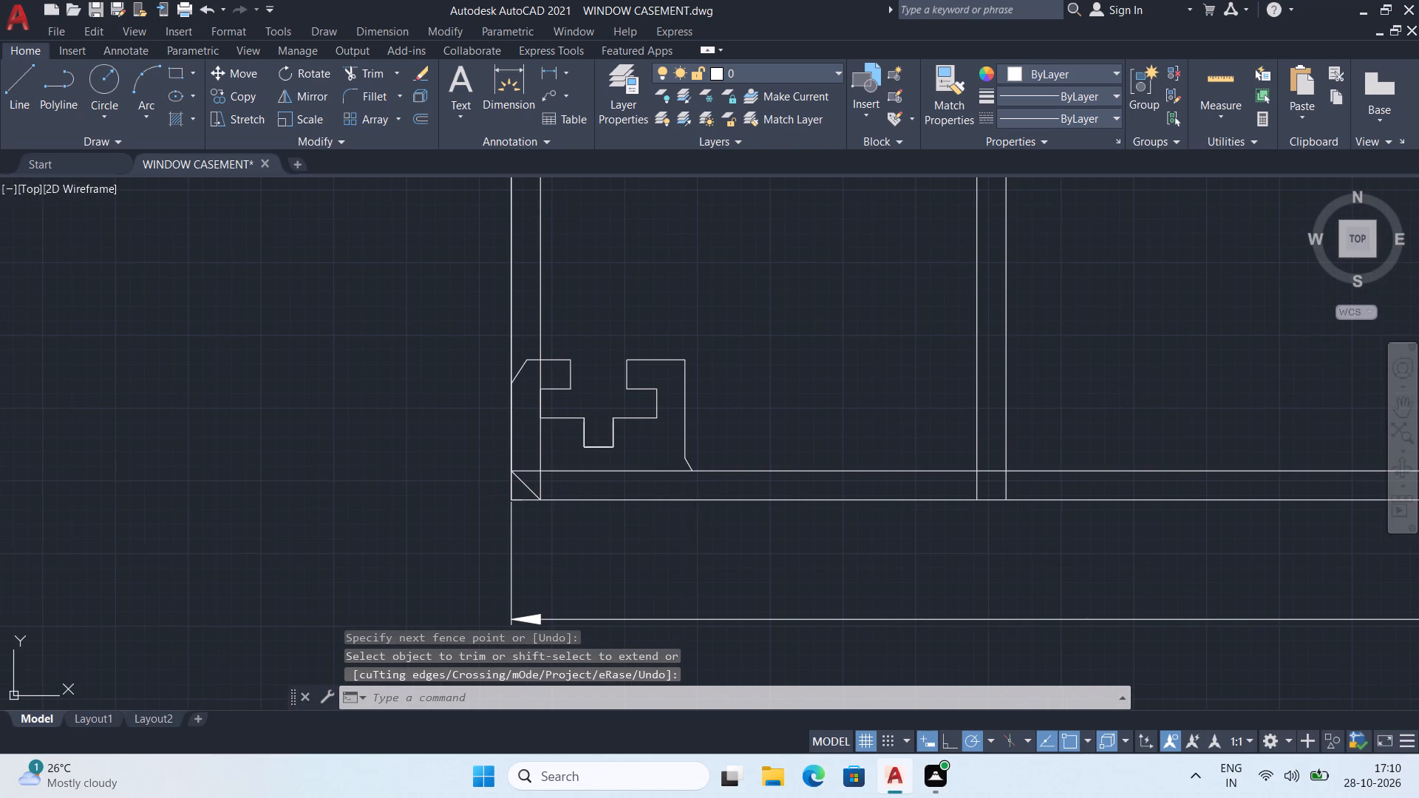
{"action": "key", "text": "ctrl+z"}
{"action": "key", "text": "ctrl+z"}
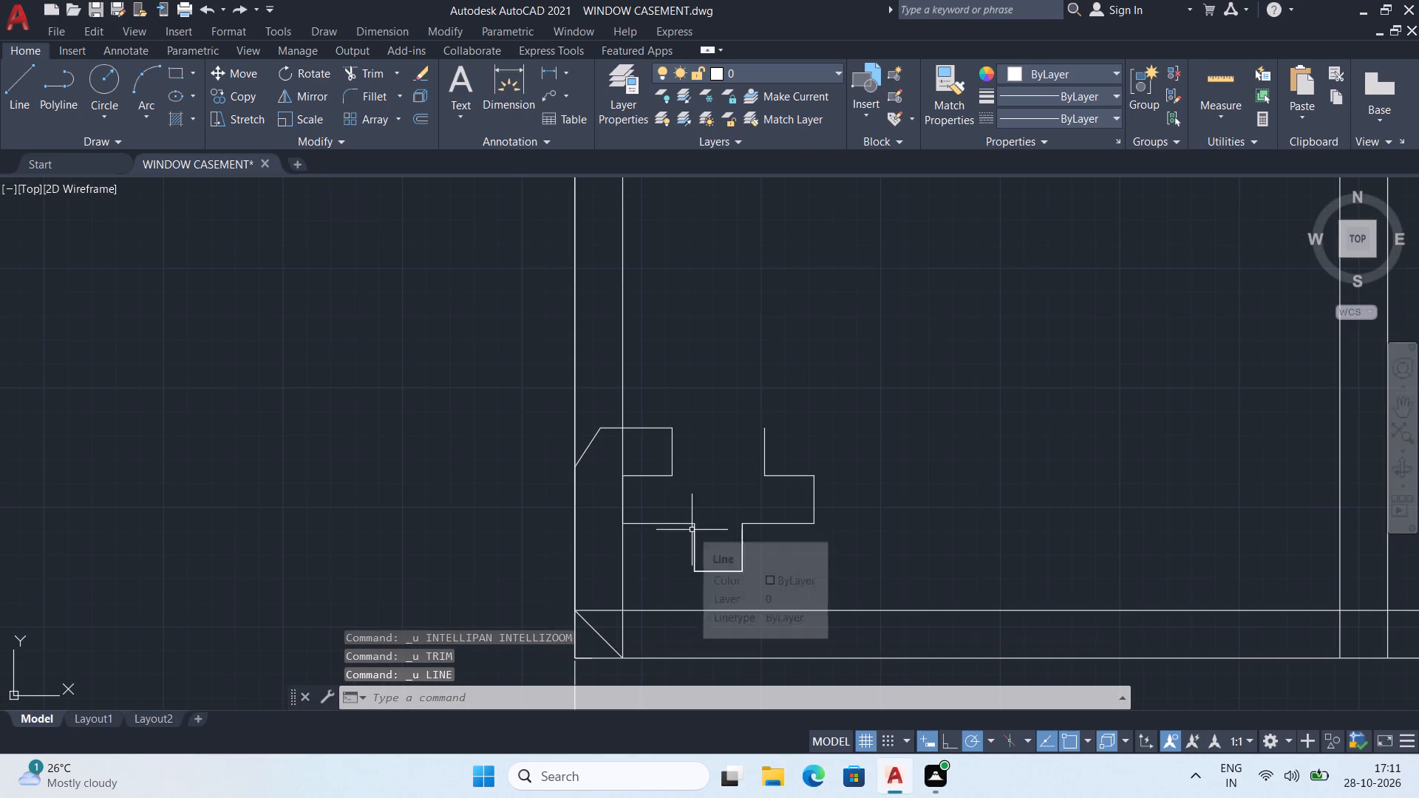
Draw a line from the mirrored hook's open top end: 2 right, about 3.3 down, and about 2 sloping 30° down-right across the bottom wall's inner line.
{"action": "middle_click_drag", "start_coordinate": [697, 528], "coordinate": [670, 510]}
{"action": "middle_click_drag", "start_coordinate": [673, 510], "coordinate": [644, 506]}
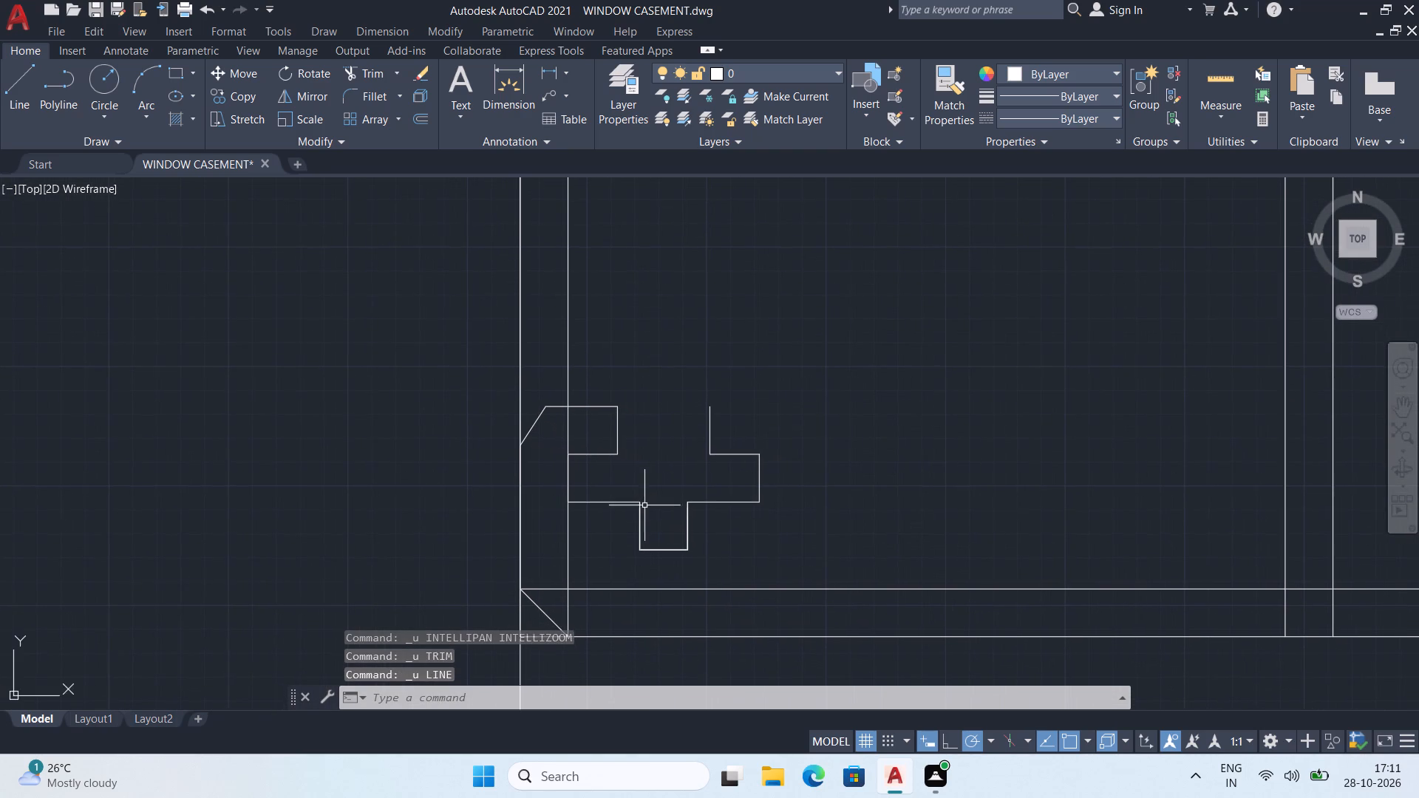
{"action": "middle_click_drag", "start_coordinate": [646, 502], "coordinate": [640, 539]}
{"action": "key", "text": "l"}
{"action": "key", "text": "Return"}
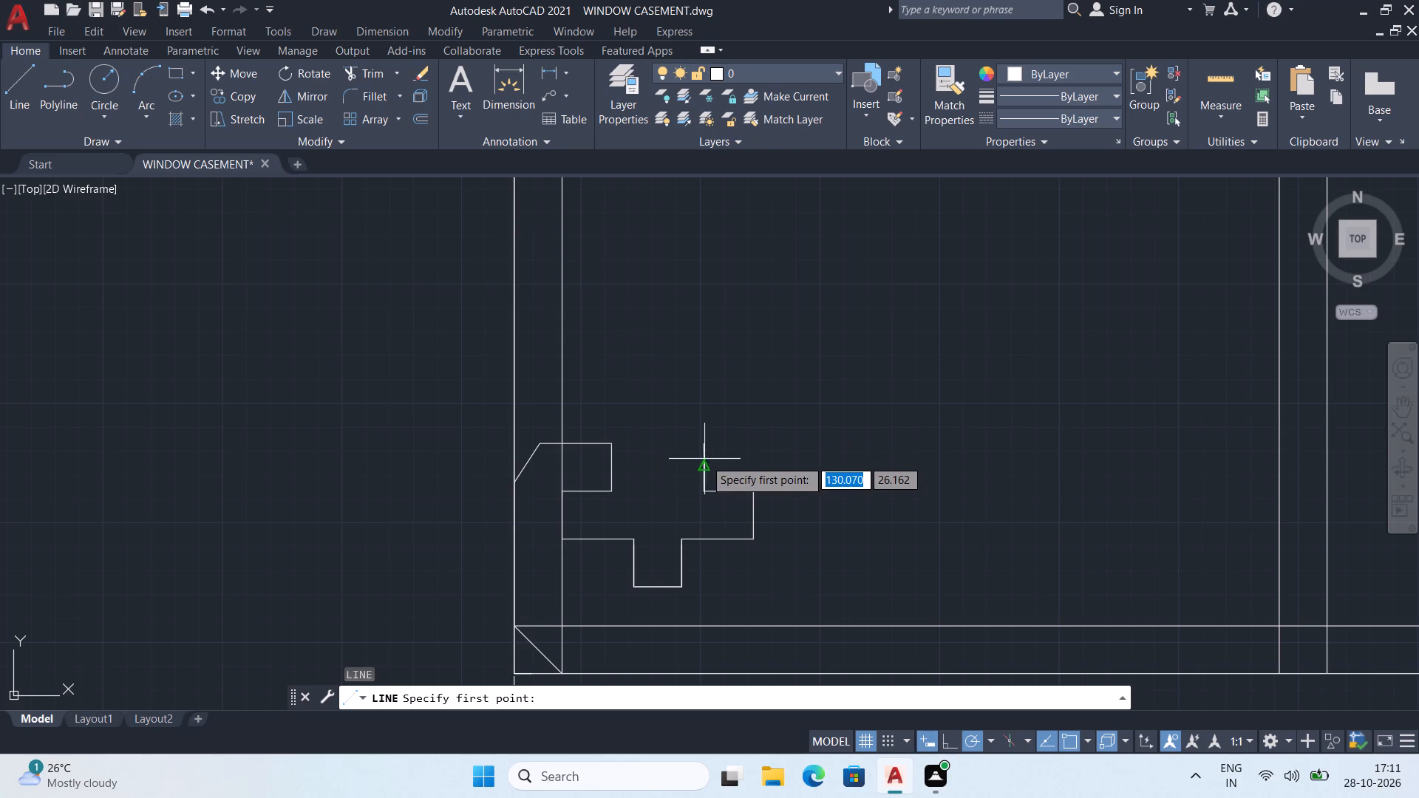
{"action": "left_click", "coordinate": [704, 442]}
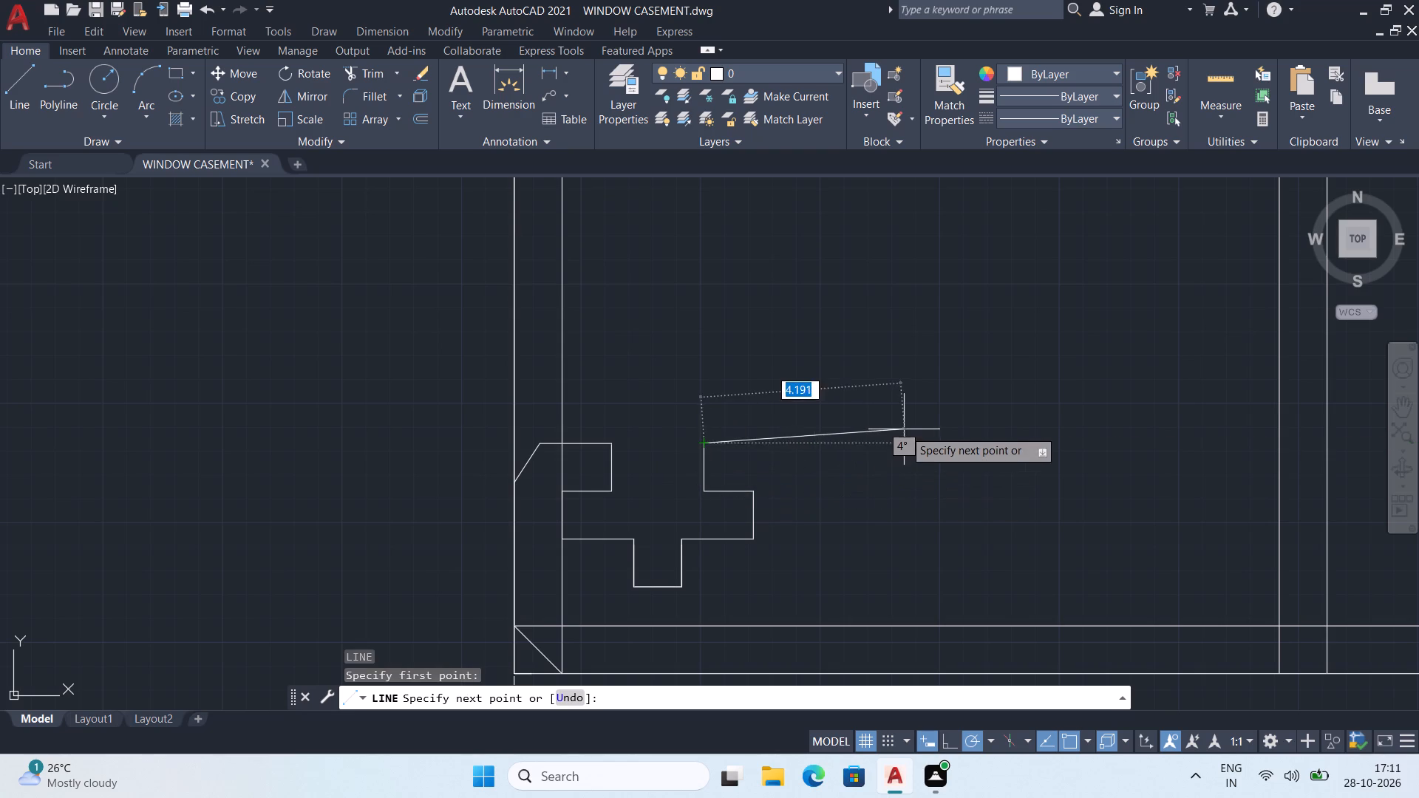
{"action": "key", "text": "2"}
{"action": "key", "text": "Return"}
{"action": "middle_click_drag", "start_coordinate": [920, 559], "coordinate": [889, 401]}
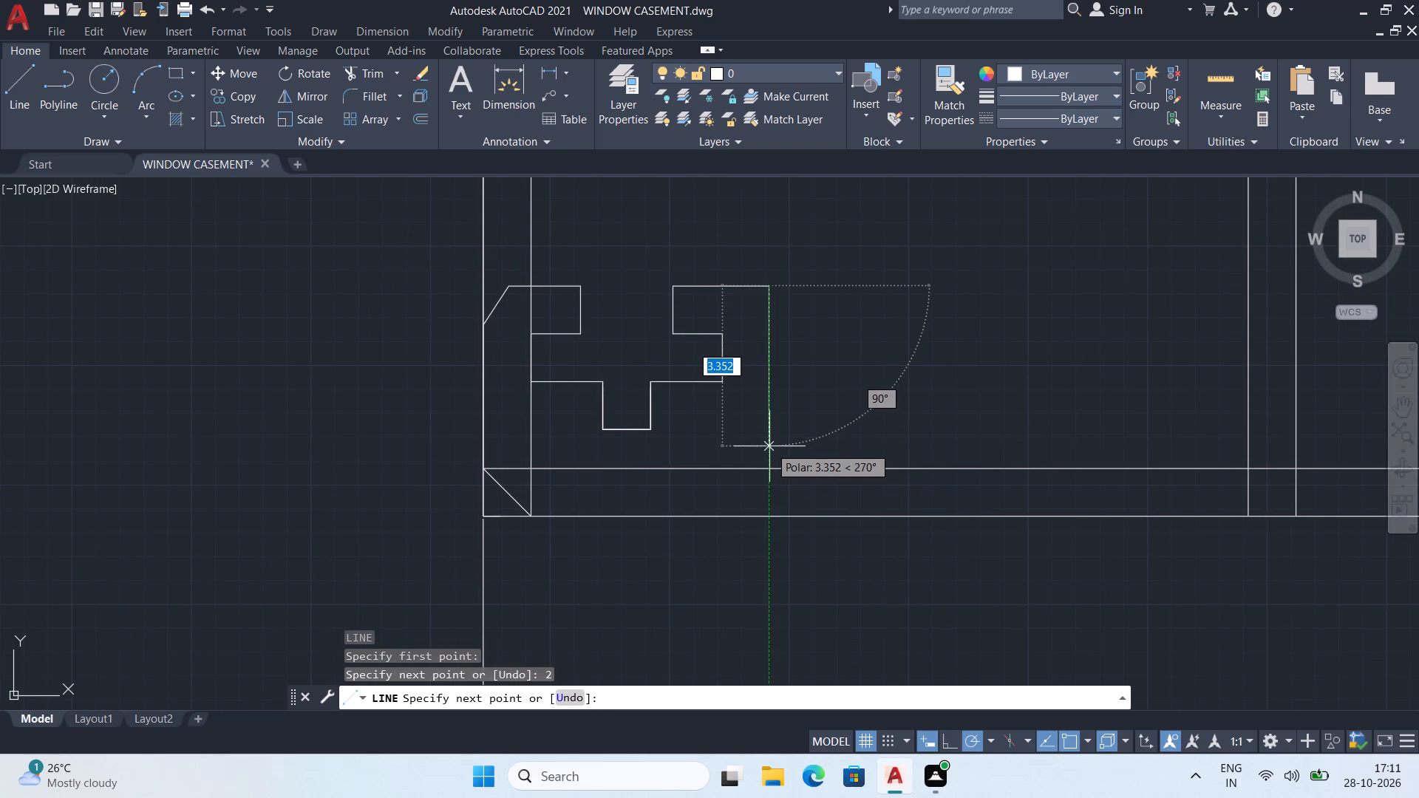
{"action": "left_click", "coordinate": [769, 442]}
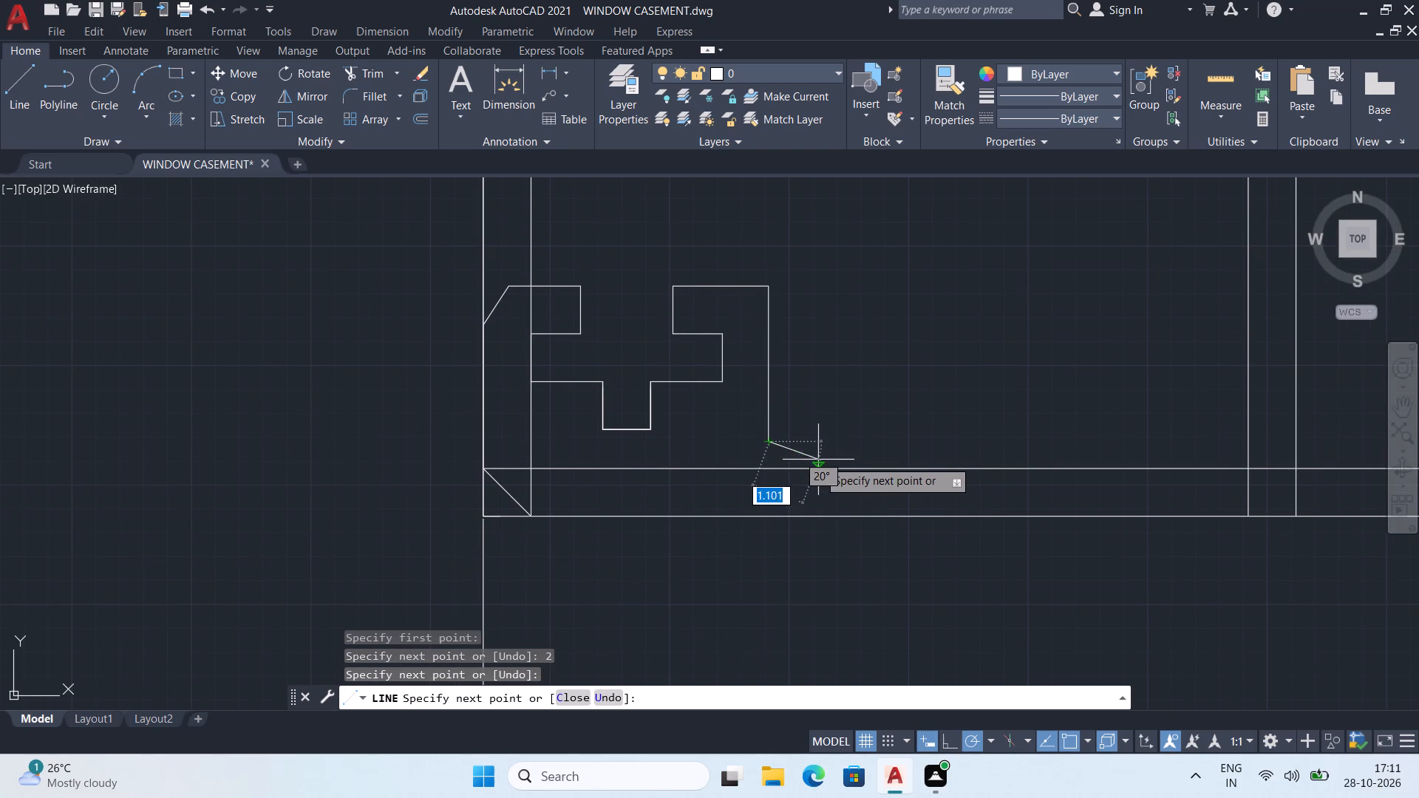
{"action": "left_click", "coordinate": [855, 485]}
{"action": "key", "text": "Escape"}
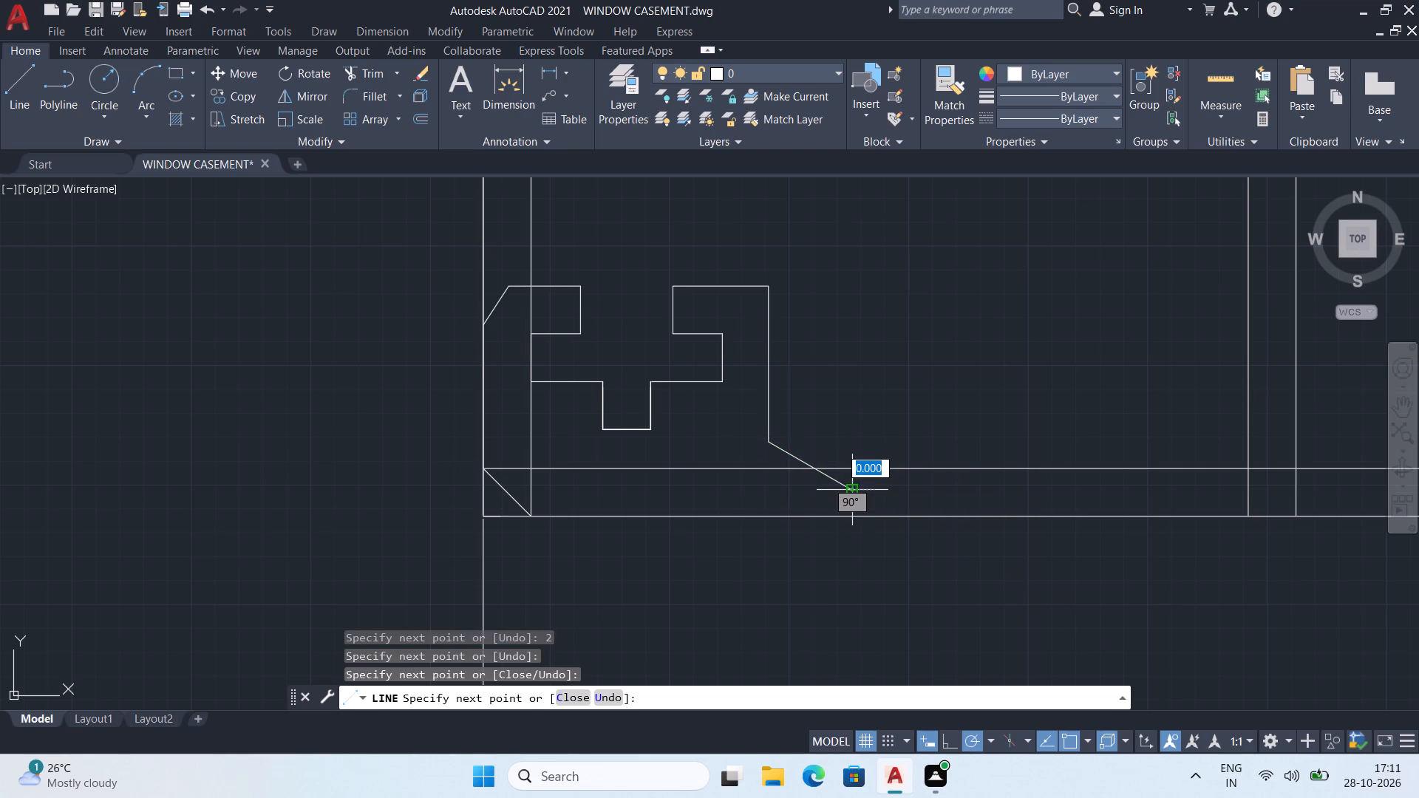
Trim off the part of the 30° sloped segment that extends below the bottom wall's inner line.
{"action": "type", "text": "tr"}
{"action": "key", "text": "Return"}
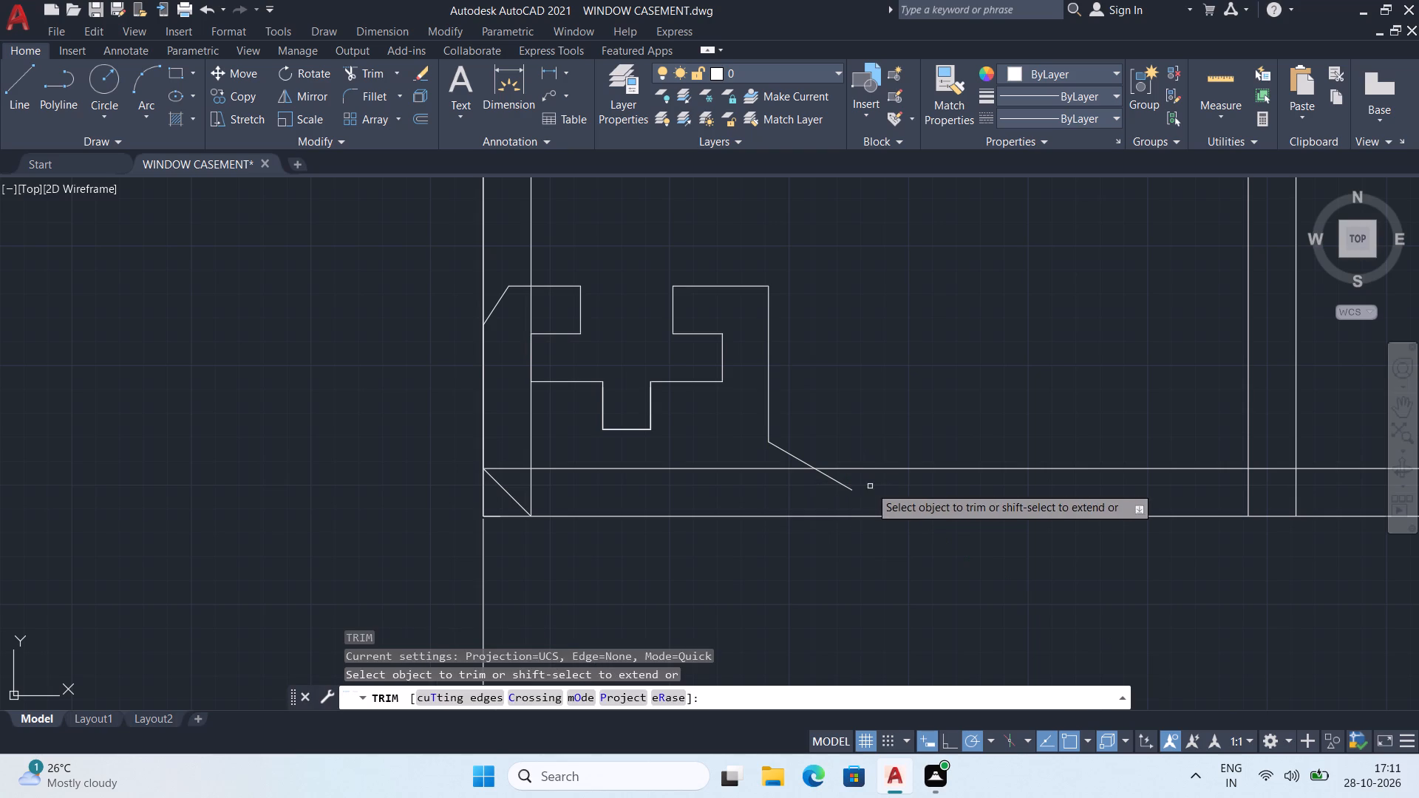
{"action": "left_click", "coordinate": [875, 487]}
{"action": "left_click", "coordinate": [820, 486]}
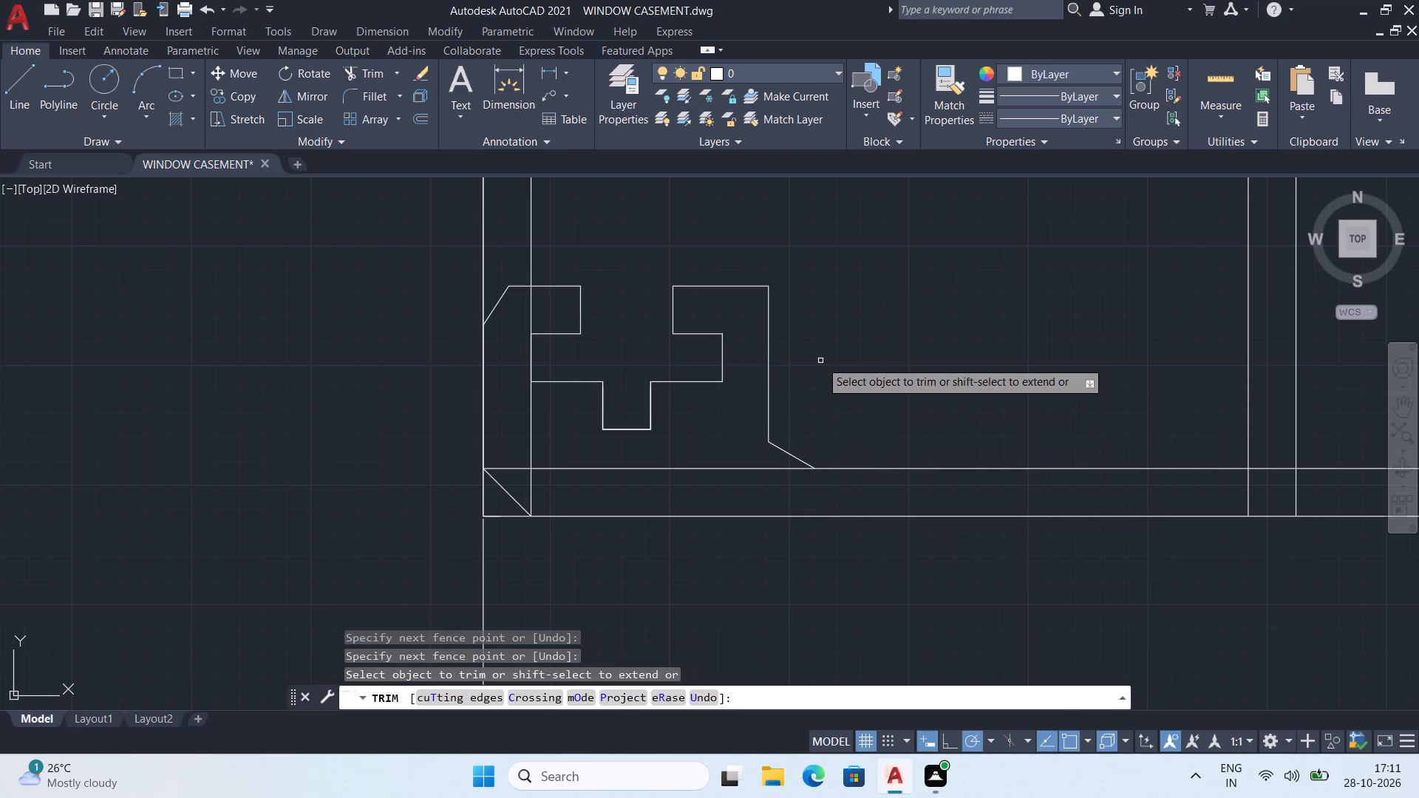
Examine the closed hook outline against the bottom wall and the whole 83.9-wide profile, and end the trimming.
{"action": "middle_click_drag", "start_coordinate": [820, 361], "coordinate": [817, 470]}
{"action": "scroll", "coordinate": [811, 460], "scroll_direction": "down", "scroll_amount": 2}
{"action": "middle_click_drag", "start_coordinate": [811, 460], "coordinate": [763, 458]}
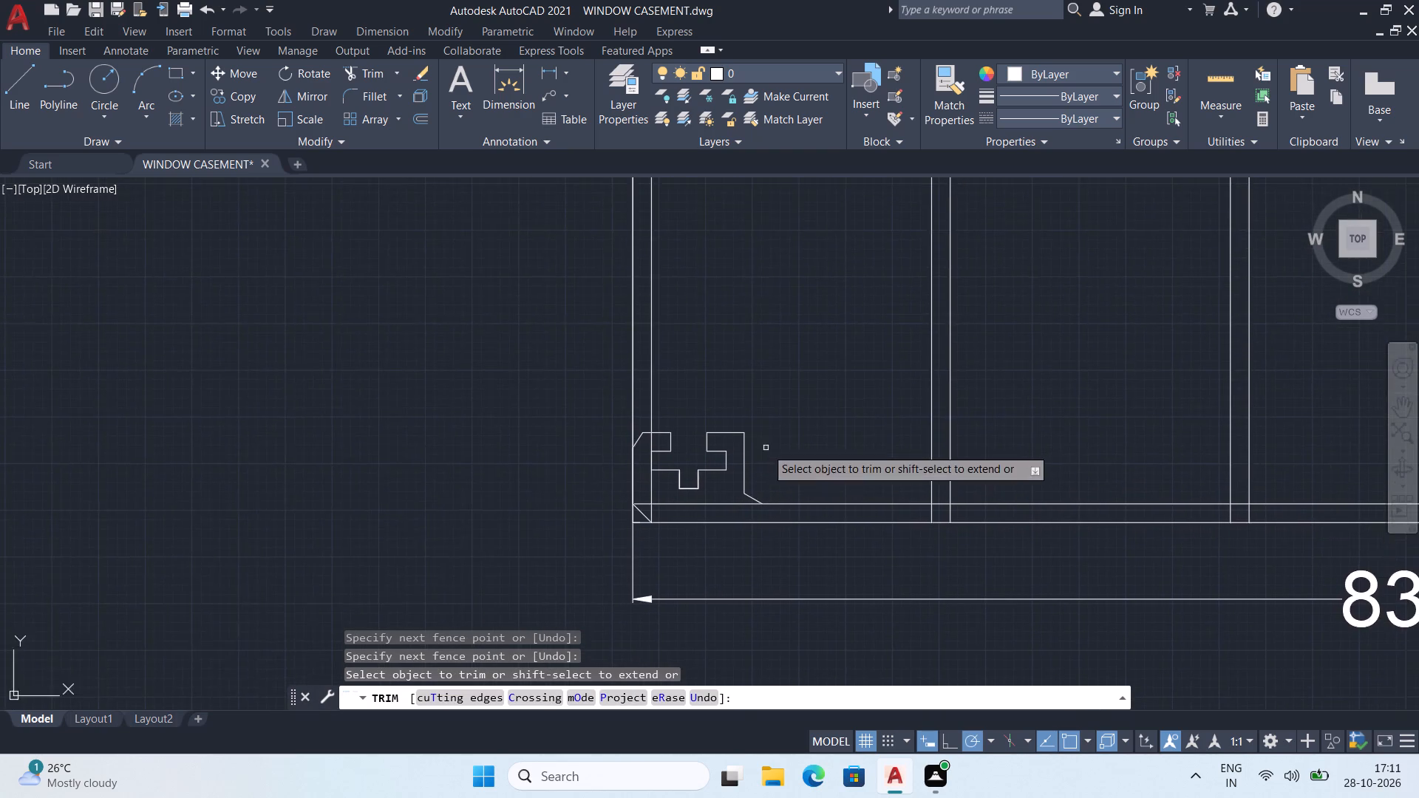
{"action": "scroll", "coordinate": [767, 446], "scroll_direction": "down", "scroll_amount": 2}
{"action": "middle_click_drag", "start_coordinate": [791, 437], "coordinate": [786, 511]}
{"action": "scroll", "coordinate": [800, 503], "scroll_direction": "down", "scroll_amount": 2}
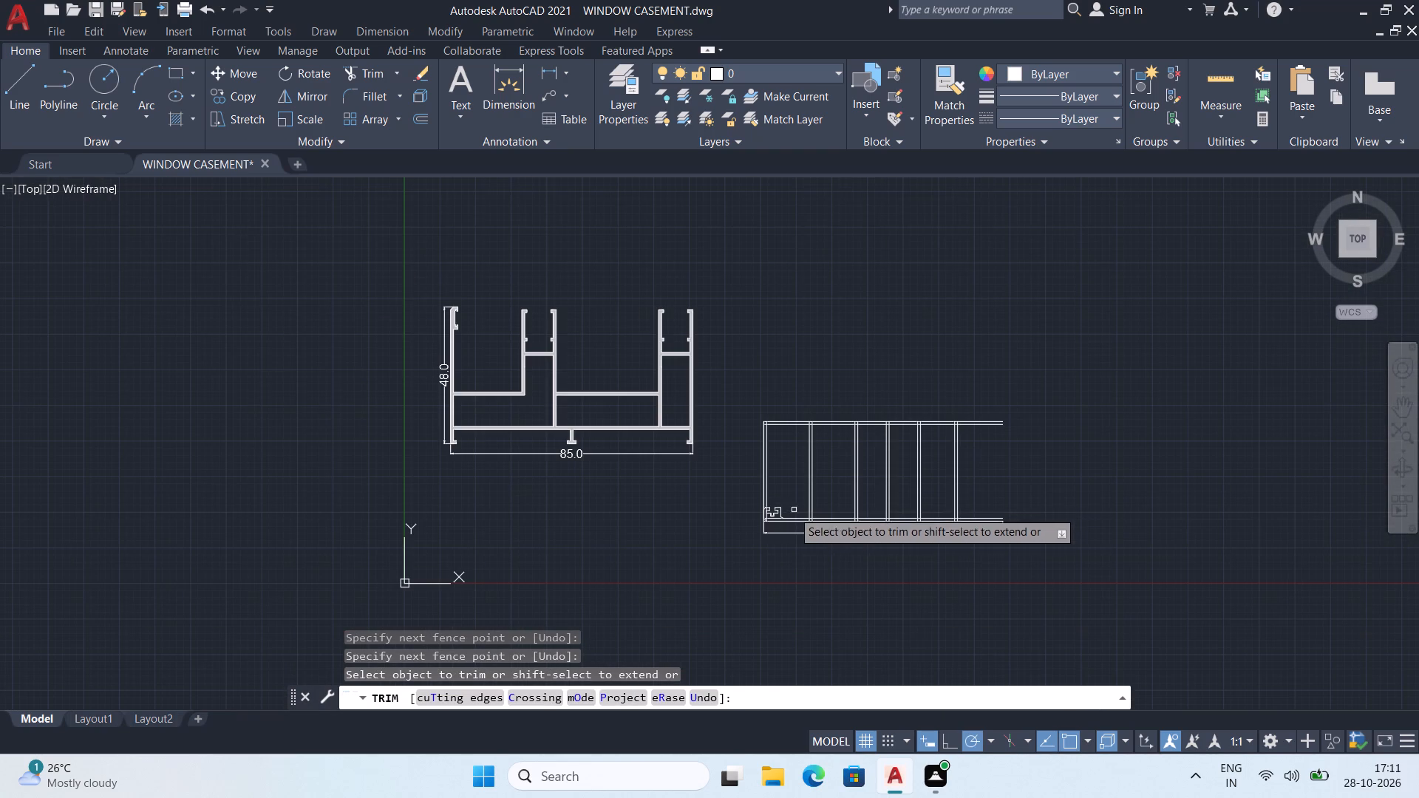
{"action": "scroll", "coordinate": [811, 480], "scroll_direction": "up", "scroll_amount": 2}
{"action": "middle_click_drag", "start_coordinate": [811, 480], "coordinate": [785, 490]}
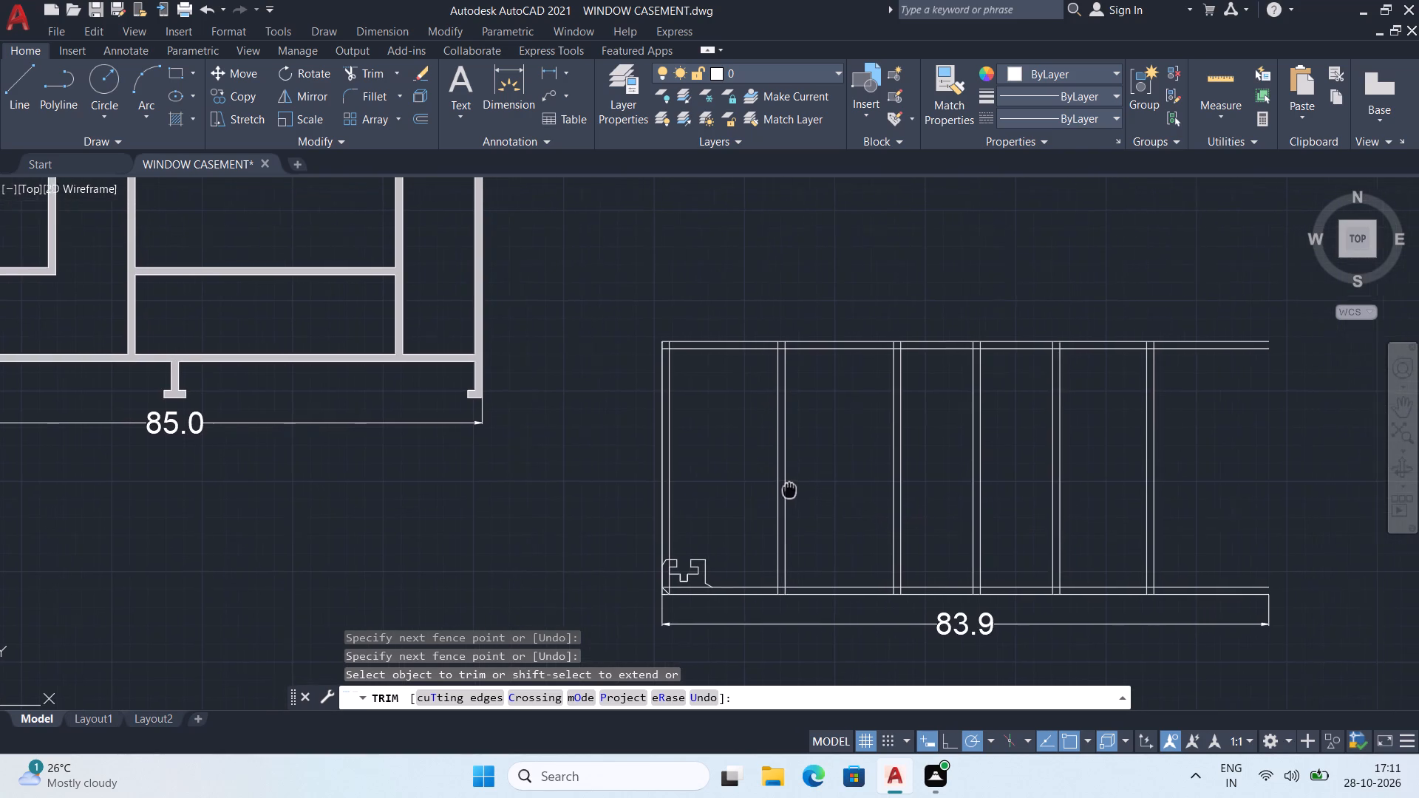
{"action": "middle_click_drag", "start_coordinate": [785, 490], "coordinate": [755, 488]}
{"action": "scroll", "coordinate": [709, 567], "scroll_direction": "up", "scroll_amount": 1}
{"action": "middle_click_drag", "start_coordinate": [648, 528], "coordinate": [693, 445]}
{"action": "middle_click_drag", "start_coordinate": [691, 506], "coordinate": [698, 514]}
{"action": "middle_click_drag", "start_coordinate": [728, 493], "coordinate": [691, 502]}
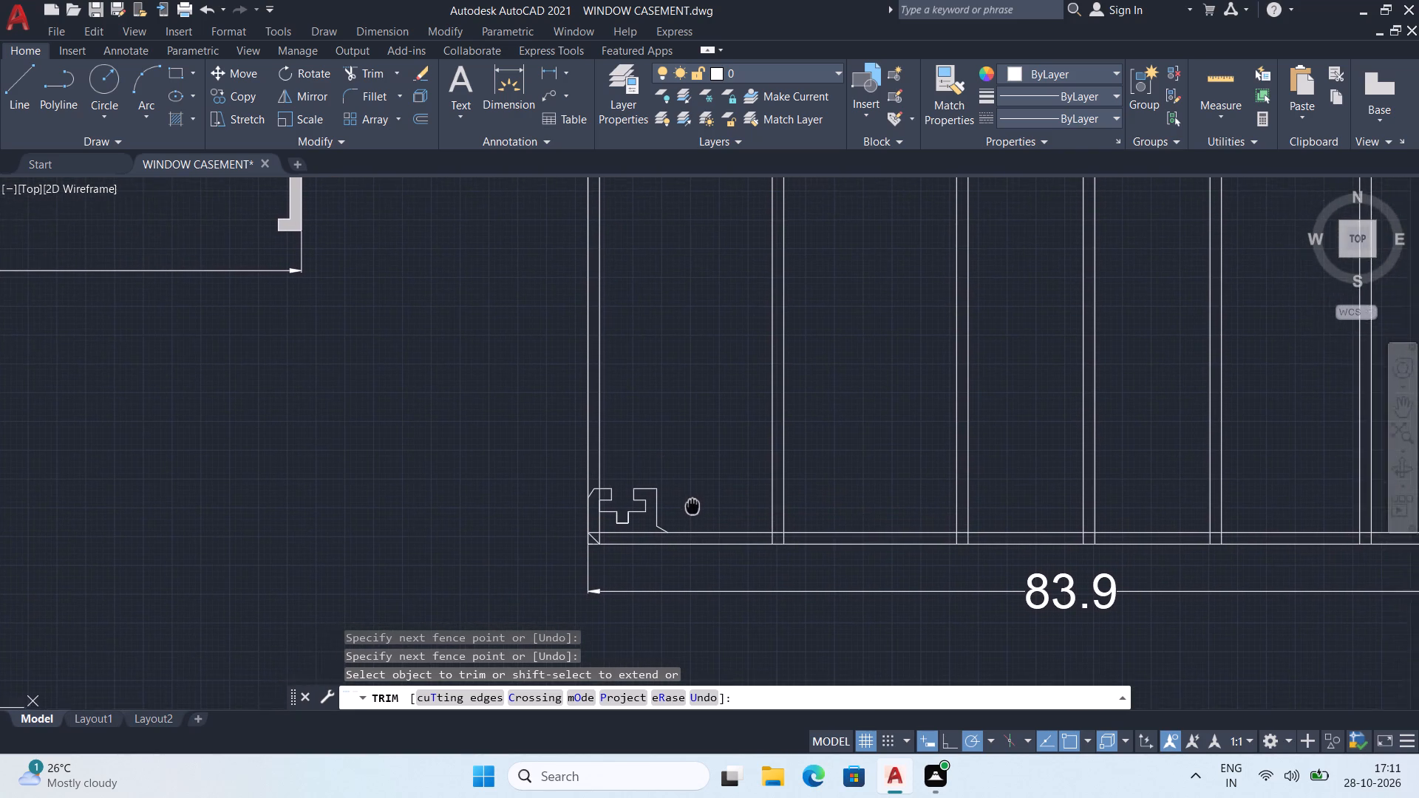
{"action": "middle_click_drag", "start_coordinate": [691, 502], "coordinate": [687, 489]}
{"action": "scroll", "coordinate": [678, 493], "scroll_direction": "up", "scroll_amount": 1}
{"action": "middle_click", "coordinate": [692, 502]}
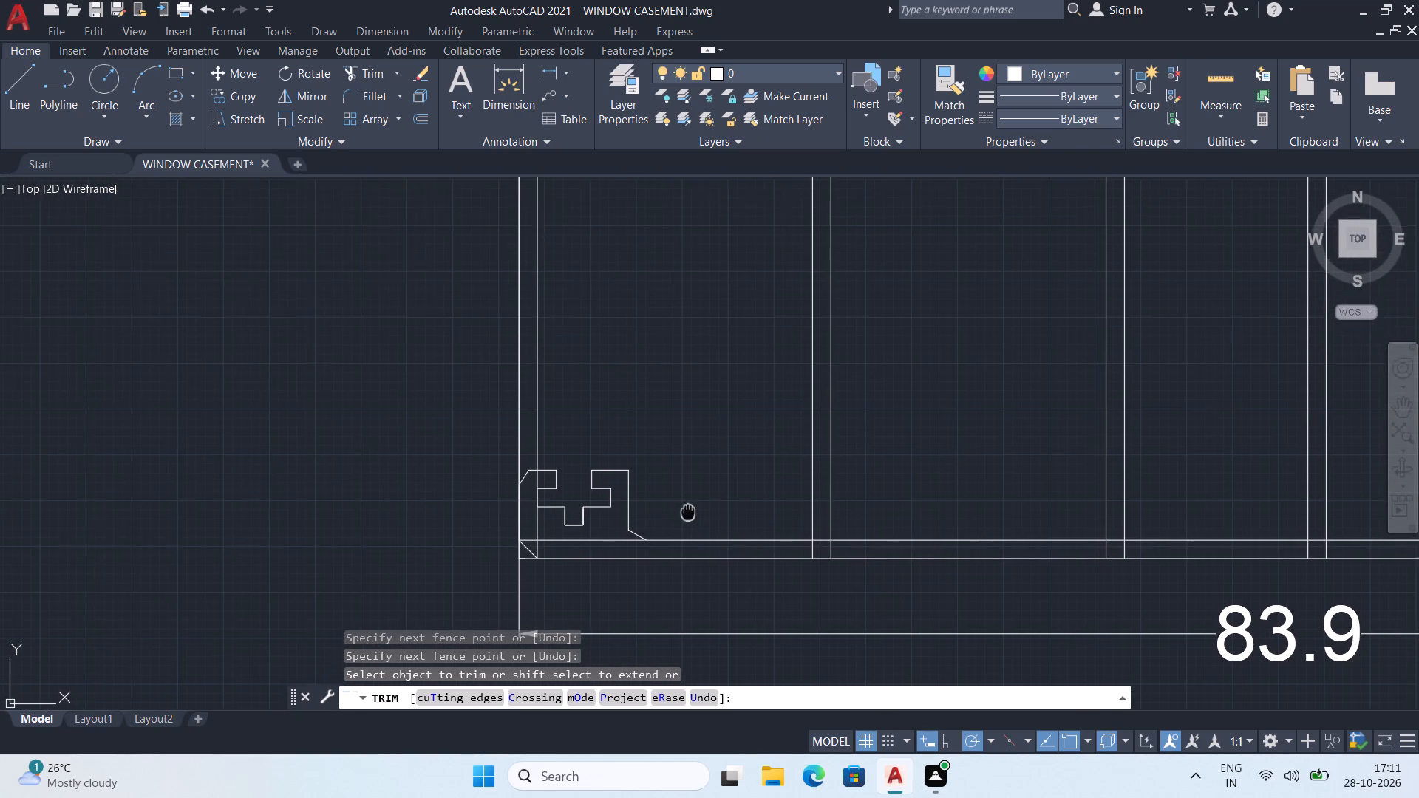
{"action": "middle_click_drag", "start_coordinate": [676, 492], "coordinate": [685, 484]}
{"action": "scroll", "coordinate": [581, 491], "scroll_direction": "up", "scroll_amount": 2}
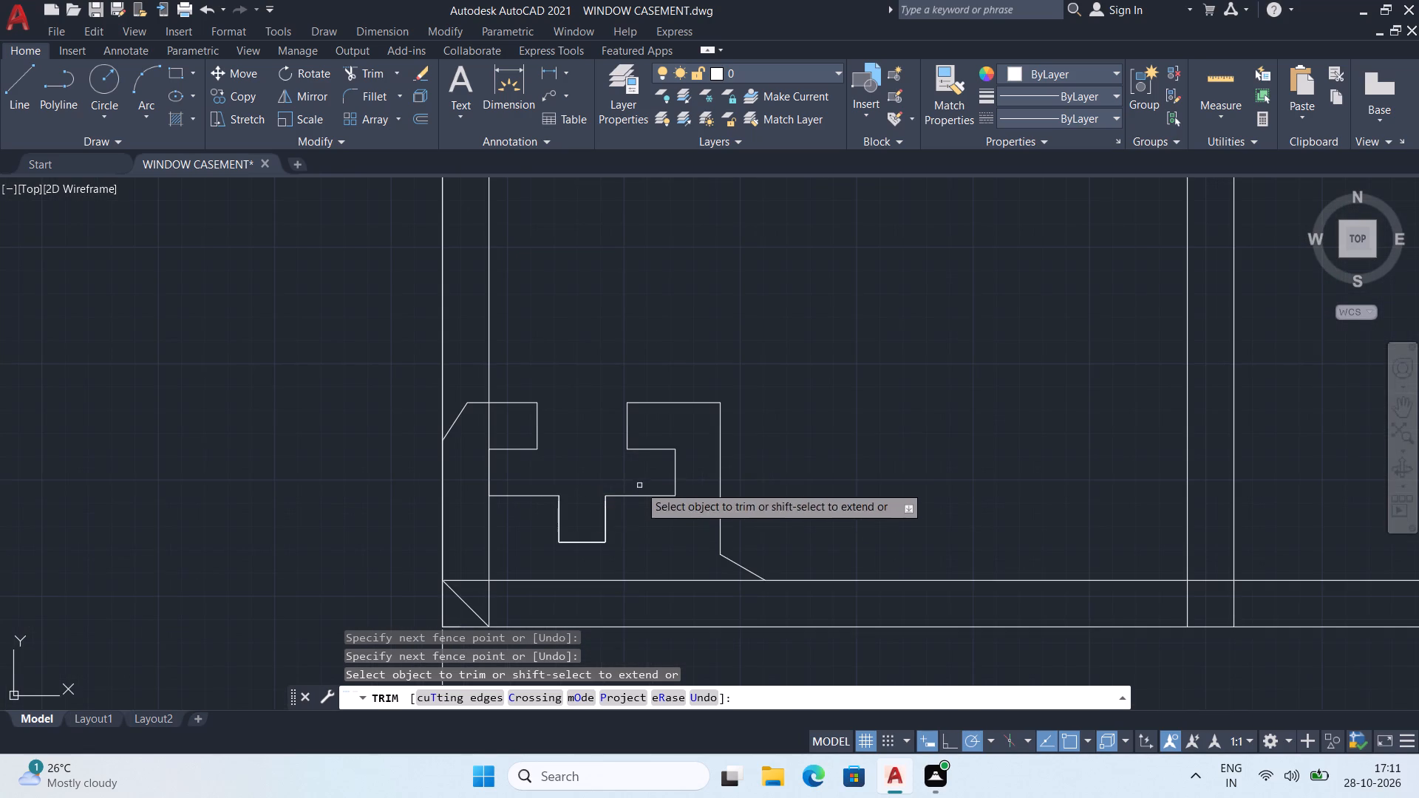
{"action": "key", "text": "space"}
Stretch the inner end of the left horizontal ledge above the small central notch 0.5 to the right.
{"action": "scroll", "coordinate": [576, 446], "scroll_direction": "up", "scroll_amount": 2}
{"action": "middle_click_drag", "start_coordinate": [592, 491], "coordinate": [616, 386]}
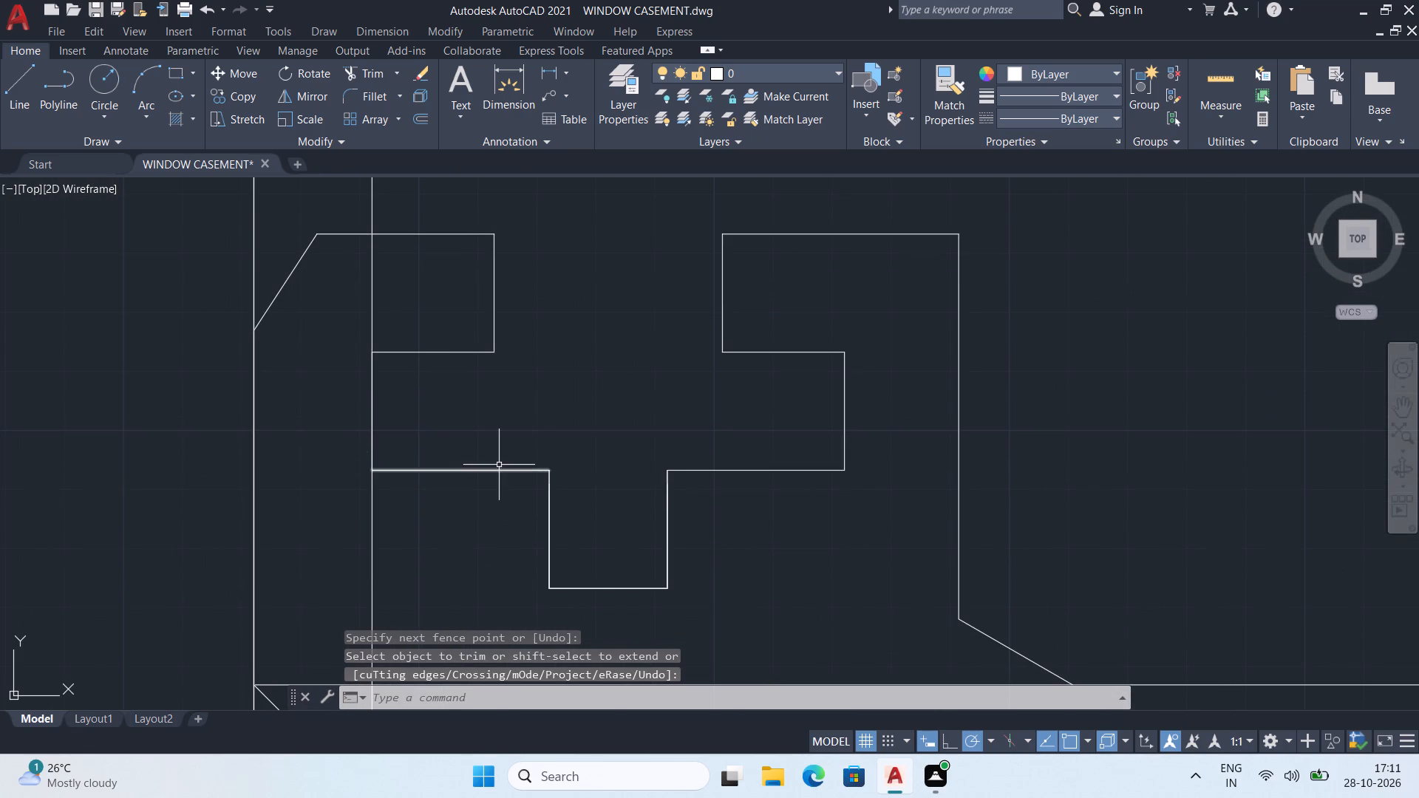
{"action": "left_click", "coordinate": [498, 470]}
{"action": "middle_click_drag", "start_coordinate": [620, 478], "coordinate": [632, 473]}
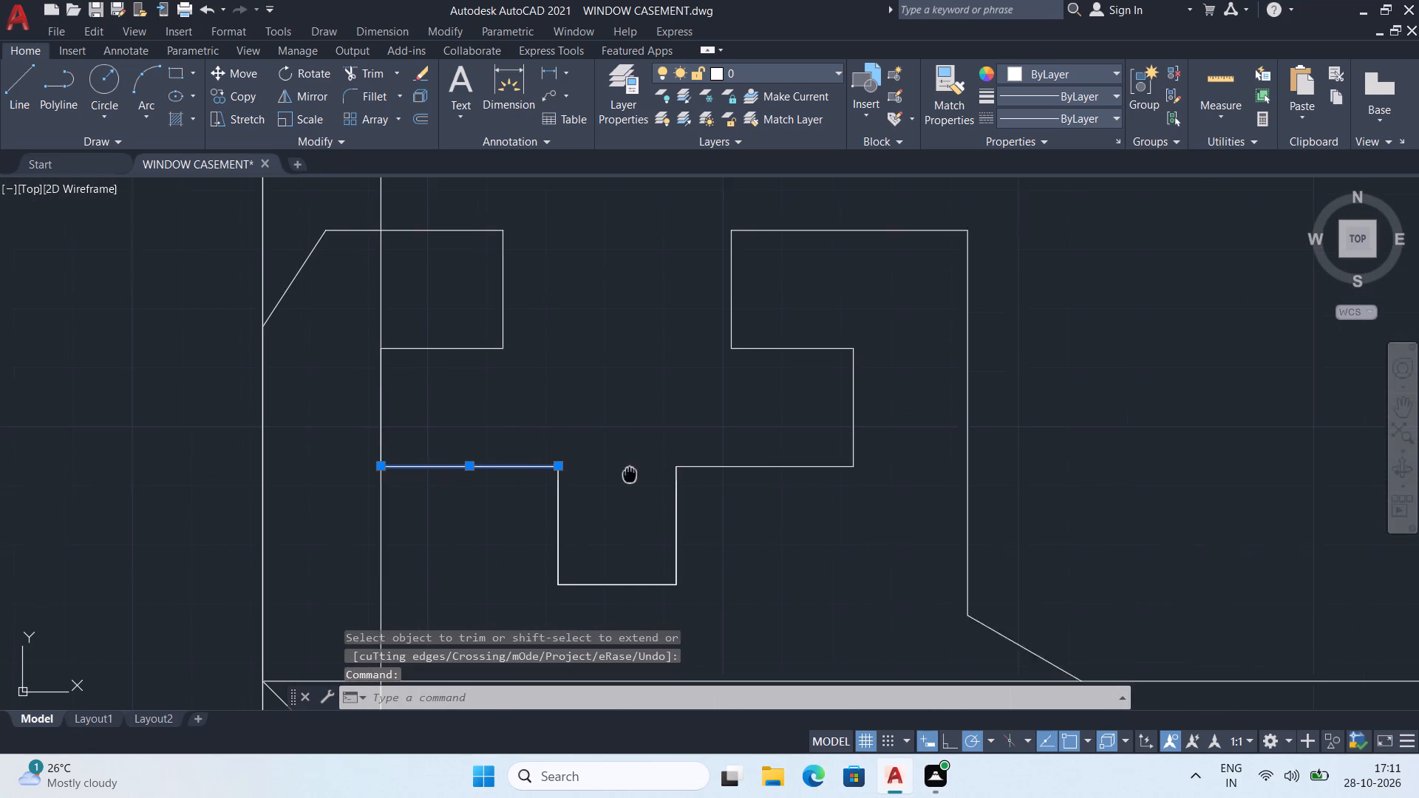
{"action": "middle_click_drag", "start_coordinate": [632, 473], "coordinate": [629, 418]}
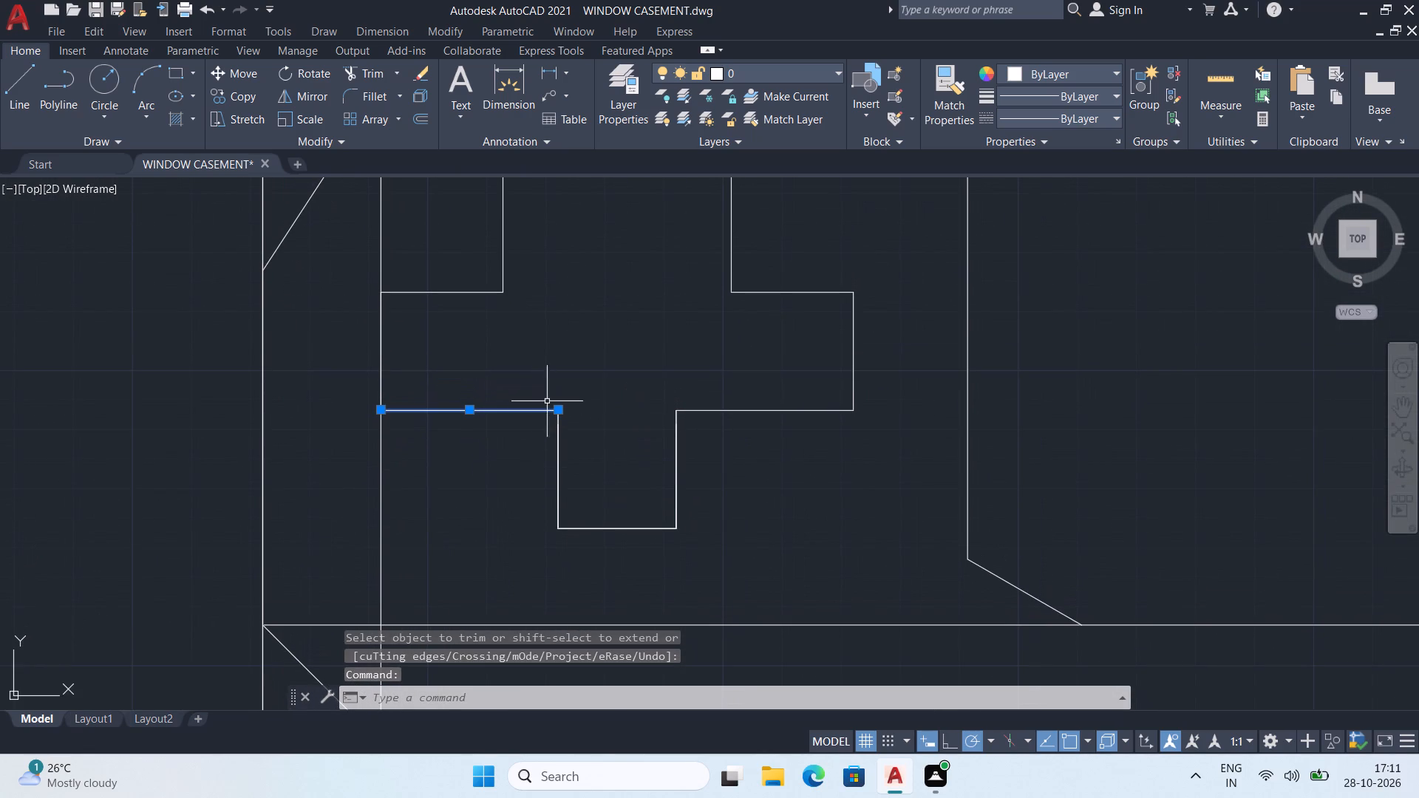
{"action": "left_click", "coordinate": [558, 408]}
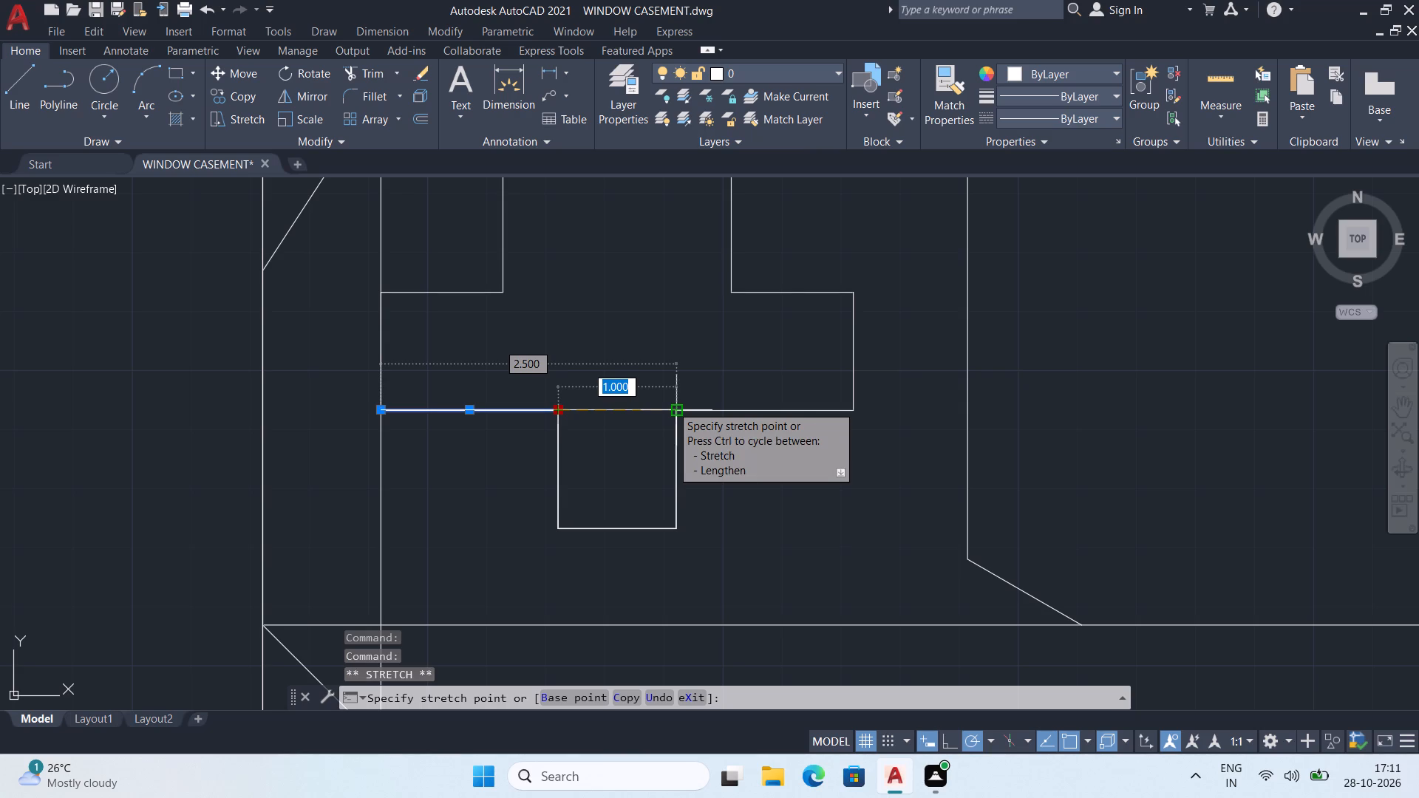
{"action": "type", "text": "0.5"}
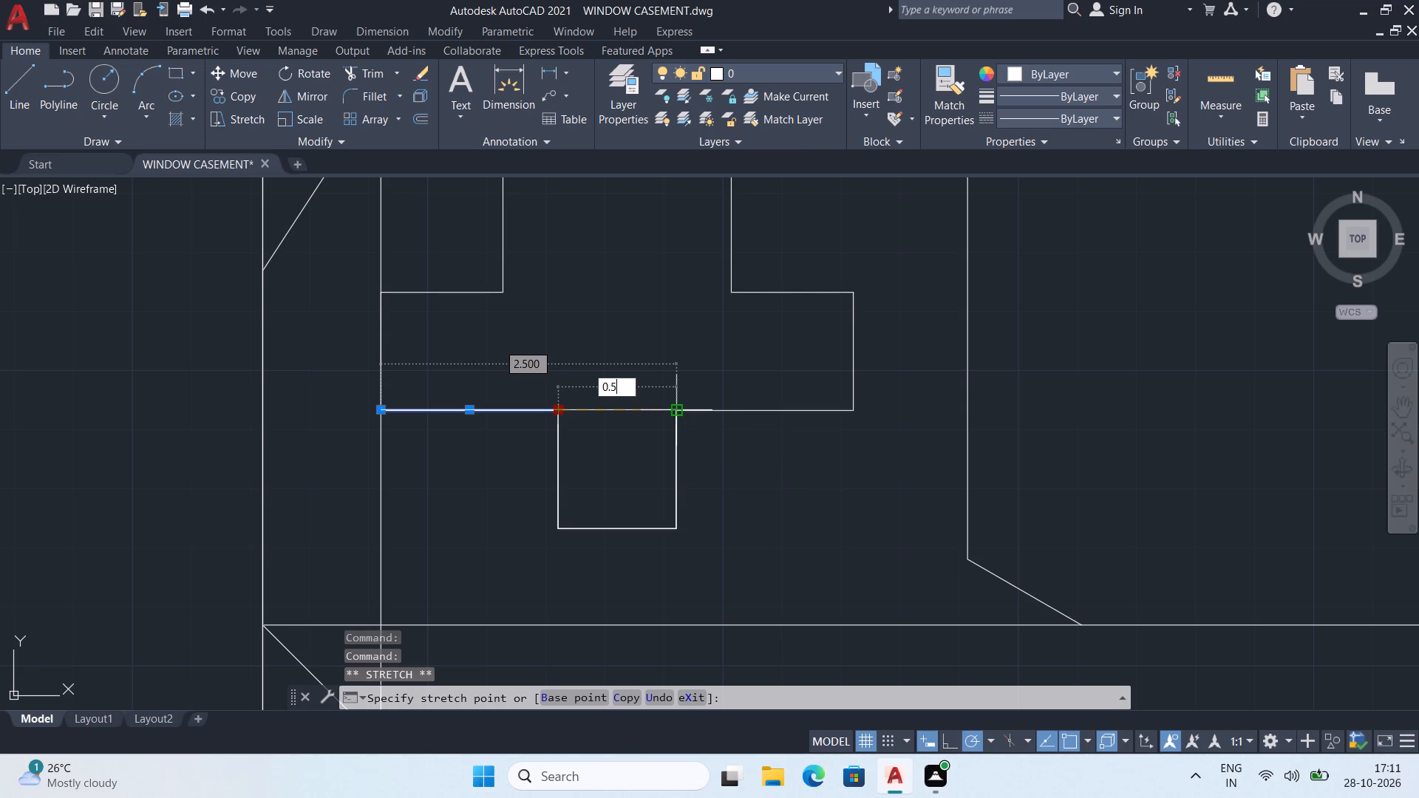
{"action": "key", "text": "Return"}
{"action": "key", "text": "Escape"}
Erase the right half of the hook outline, including the notch's right side and the sloped segment at the bottom wall.
{"action": "scroll", "coordinate": [529, 389], "scroll_direction": "down", "scroll_amount": 2}
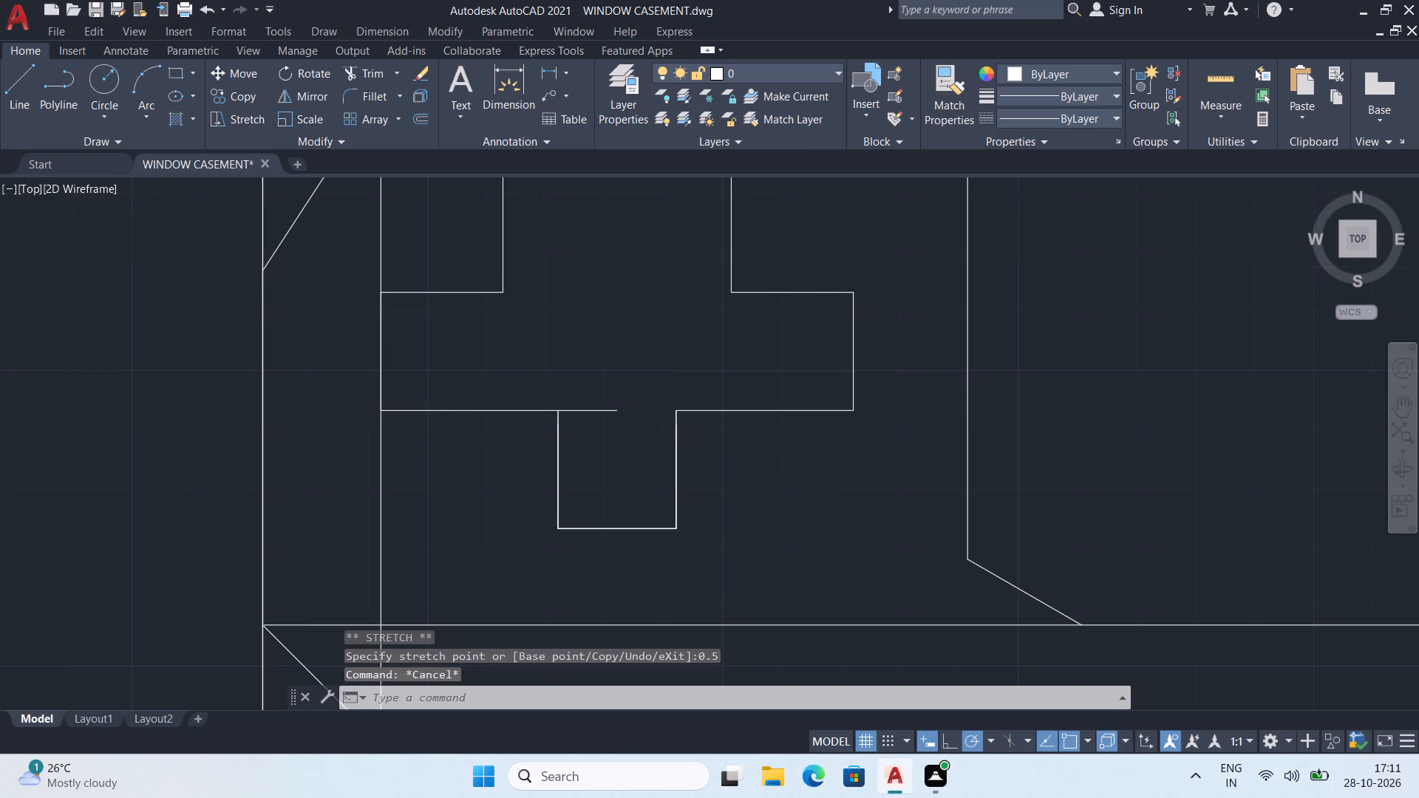
{"action": "scroll", "coordinate": [529, 389], "scroll_direction": "down", "scroll_amount": 1}
{"action": "scroll", "coordinate": [547, 335], "scroll_direction": "up", "scroll_amount": 2}
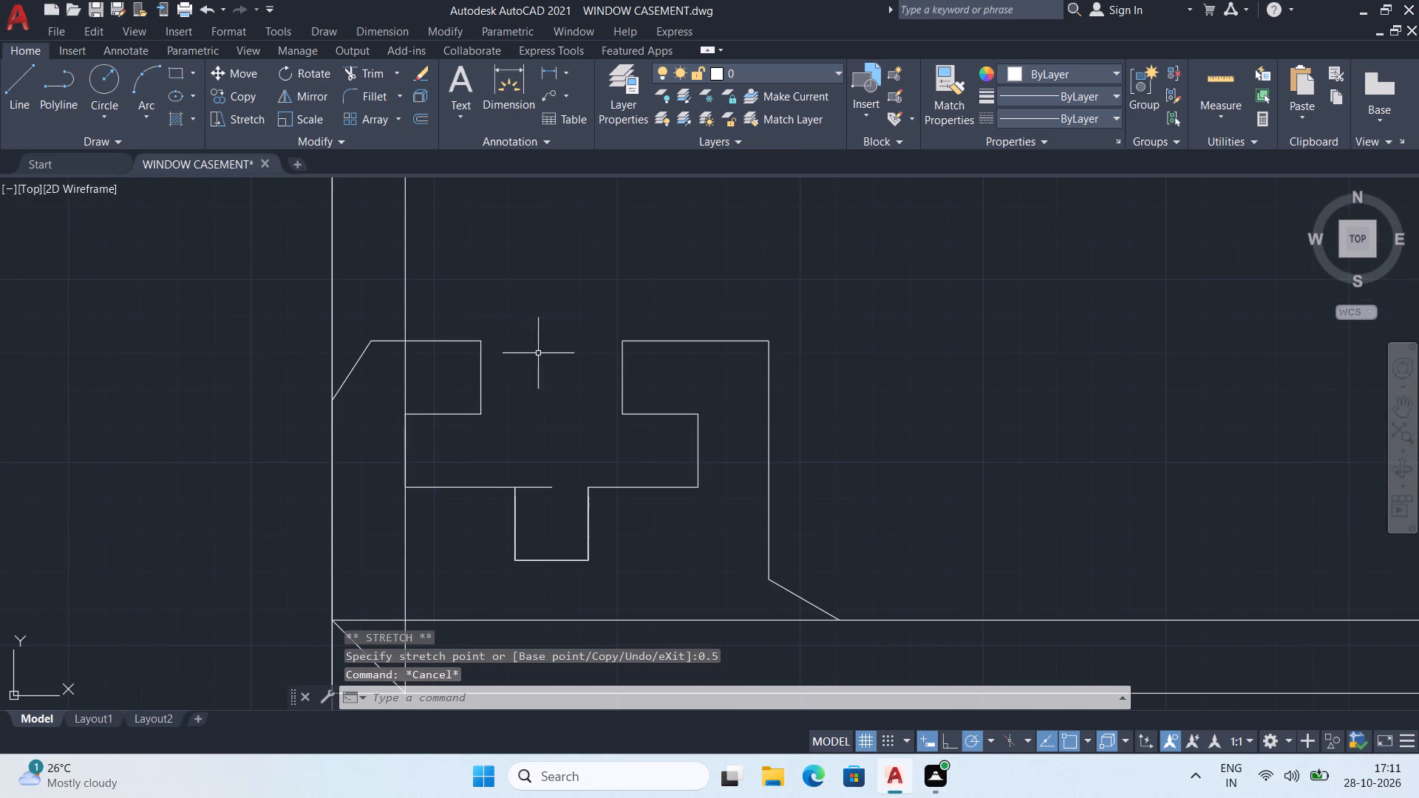
{"action": "left_click", "coordinate": [574, 296]}
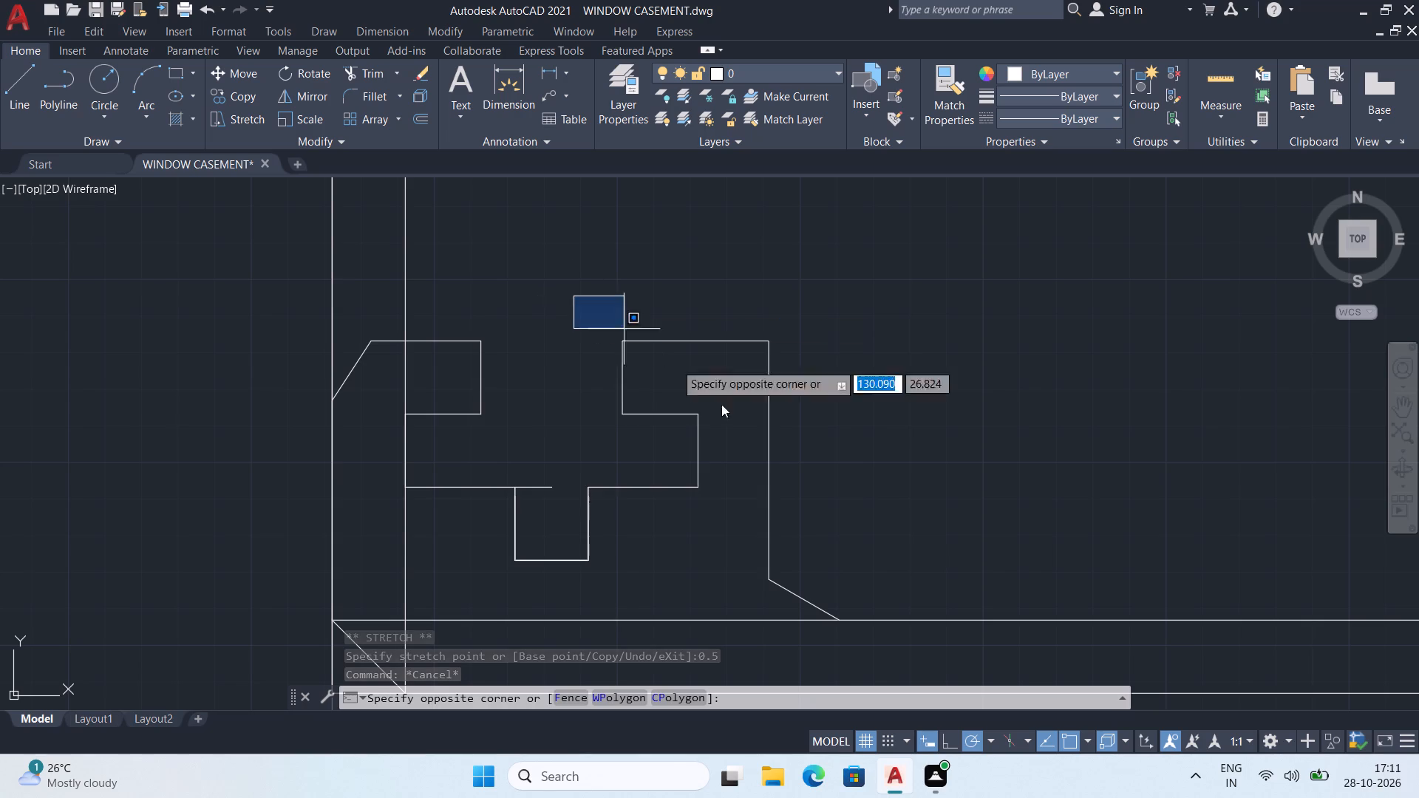
{"action": "middle_click_drag", "start_coordinate": [884, 632], "coordinate": [854, 517]}
{"action": "left_click", "coordinate": [894, 551]}
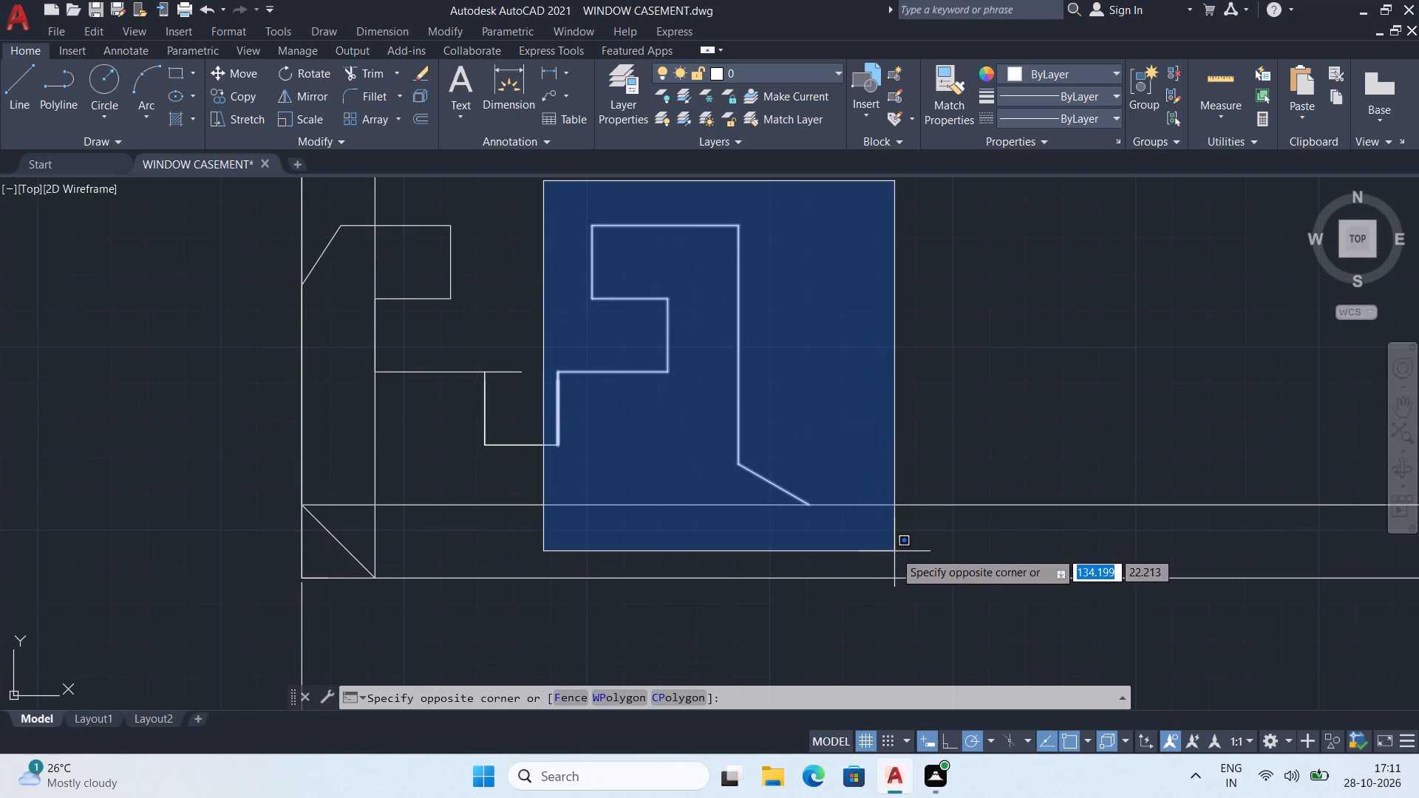
{"action": "key", "text": "Delete"}
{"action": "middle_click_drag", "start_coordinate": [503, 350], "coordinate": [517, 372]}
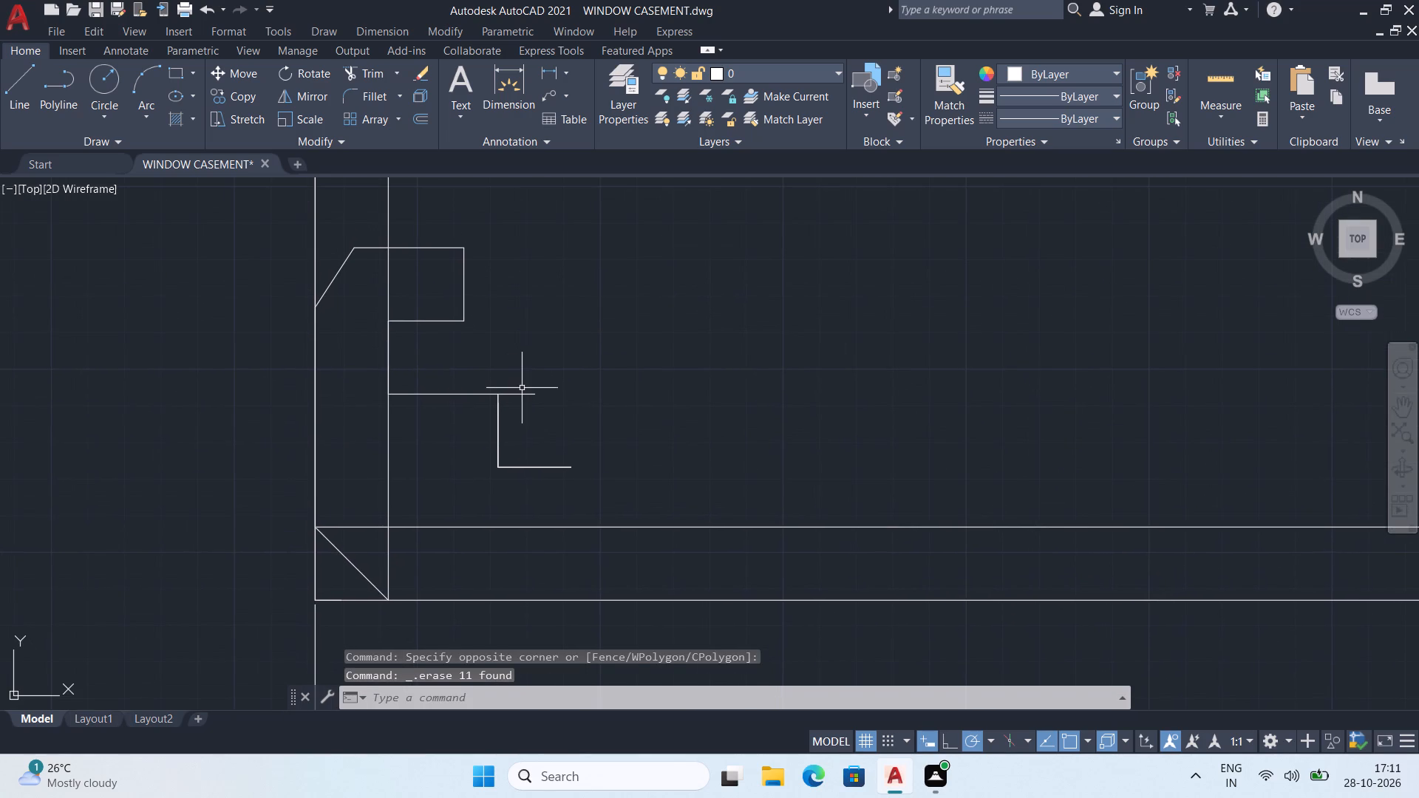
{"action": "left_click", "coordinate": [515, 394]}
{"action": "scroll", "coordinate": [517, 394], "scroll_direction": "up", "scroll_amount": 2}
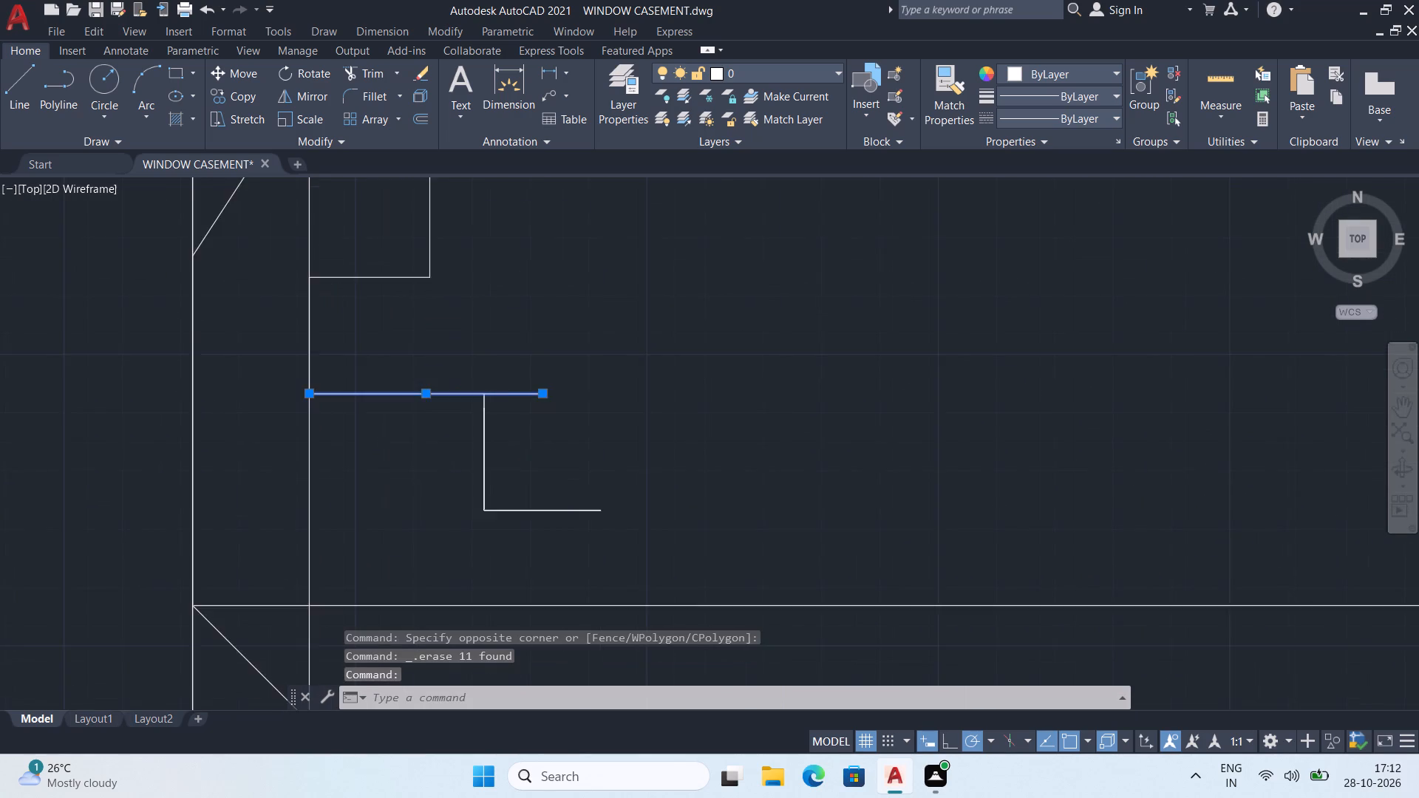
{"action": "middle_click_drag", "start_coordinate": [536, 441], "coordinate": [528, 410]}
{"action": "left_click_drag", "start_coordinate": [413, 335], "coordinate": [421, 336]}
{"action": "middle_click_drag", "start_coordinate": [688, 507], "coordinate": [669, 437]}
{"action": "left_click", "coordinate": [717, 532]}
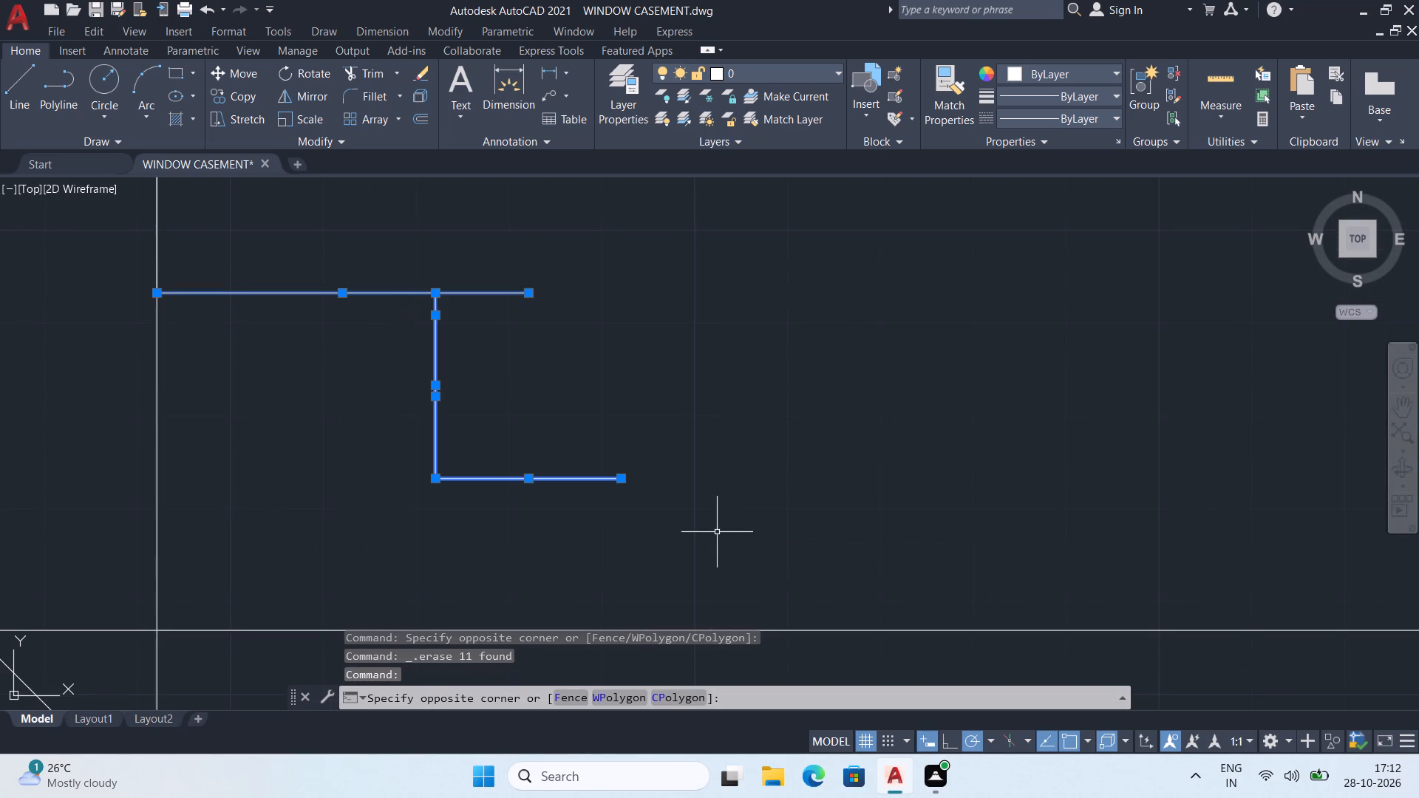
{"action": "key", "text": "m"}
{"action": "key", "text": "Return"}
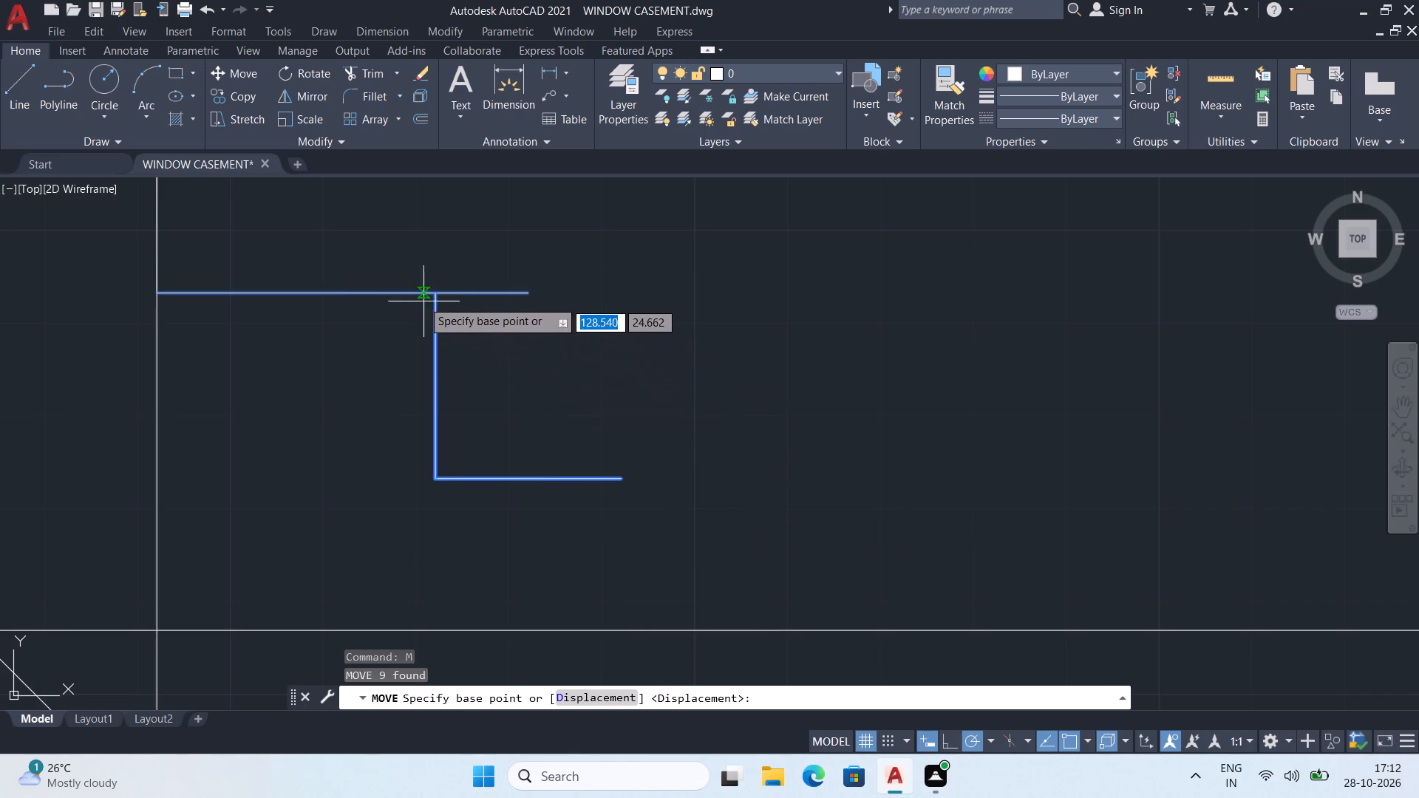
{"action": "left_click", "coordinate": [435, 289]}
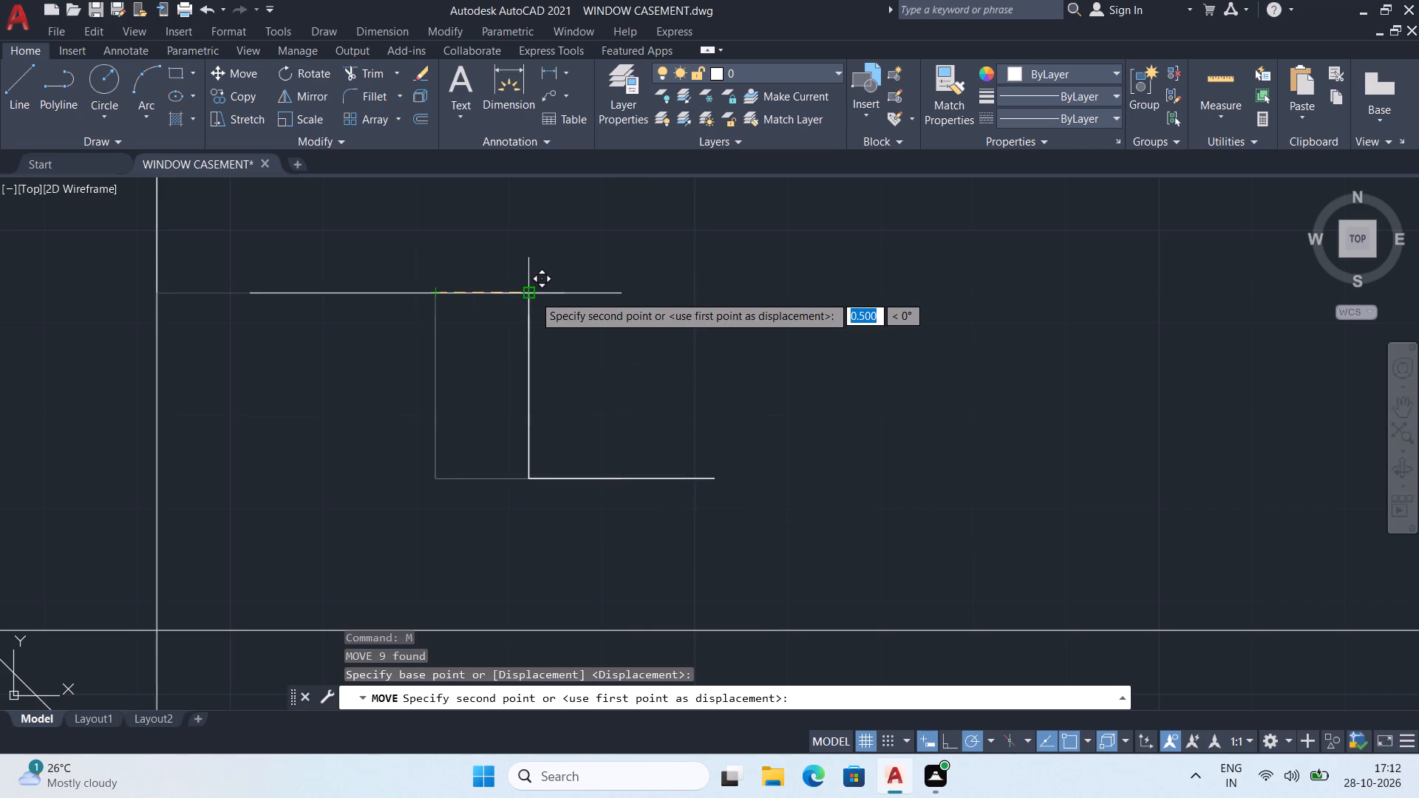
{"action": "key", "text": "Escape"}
Move the central notch's left side and bottom lines 0.5 to the right, onto the inner end of the lengthened ledge.
{"action": "left_click", "coordinate": [401, 280]}
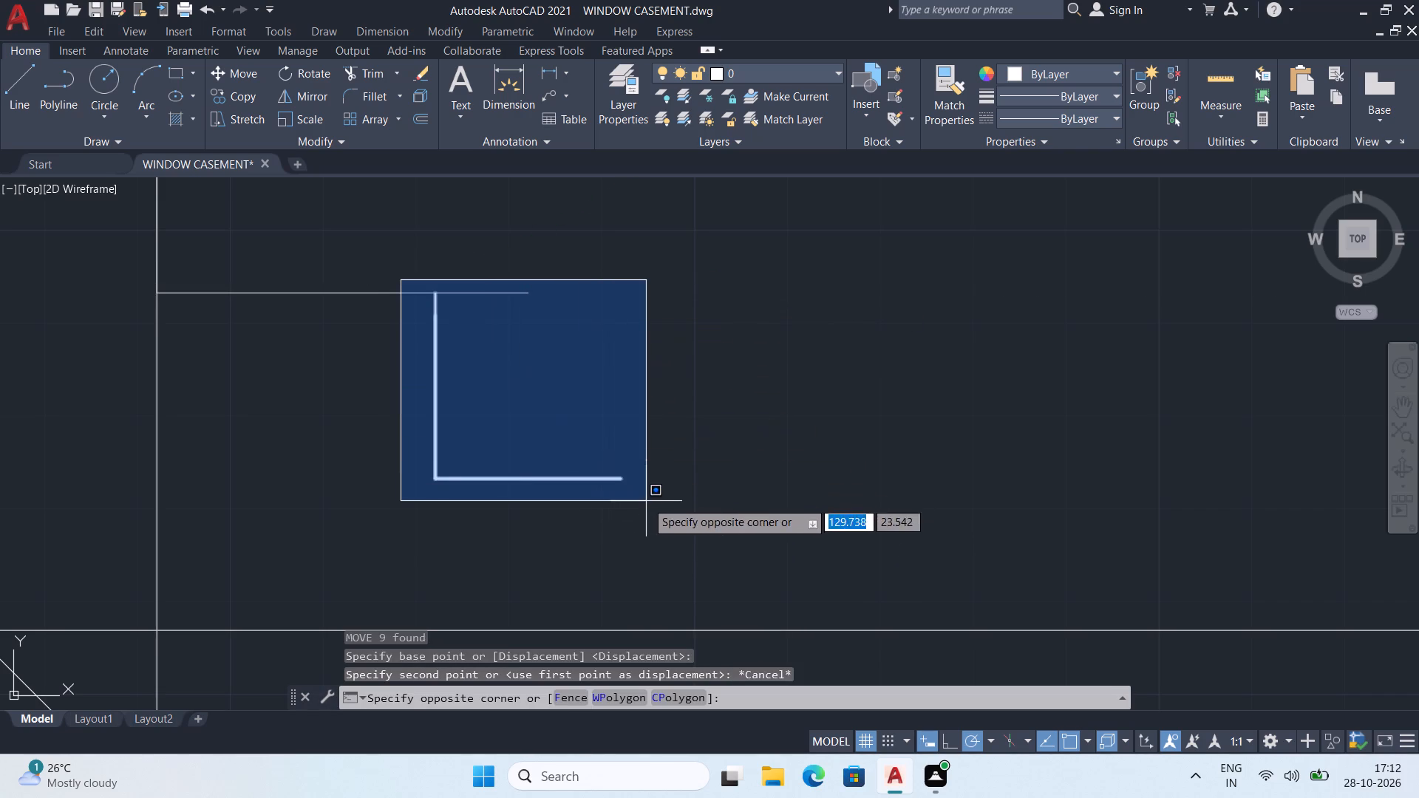
{"action": "left_click", "coordinate": [646, 501]}
{"action": "key", "text": "comma"}
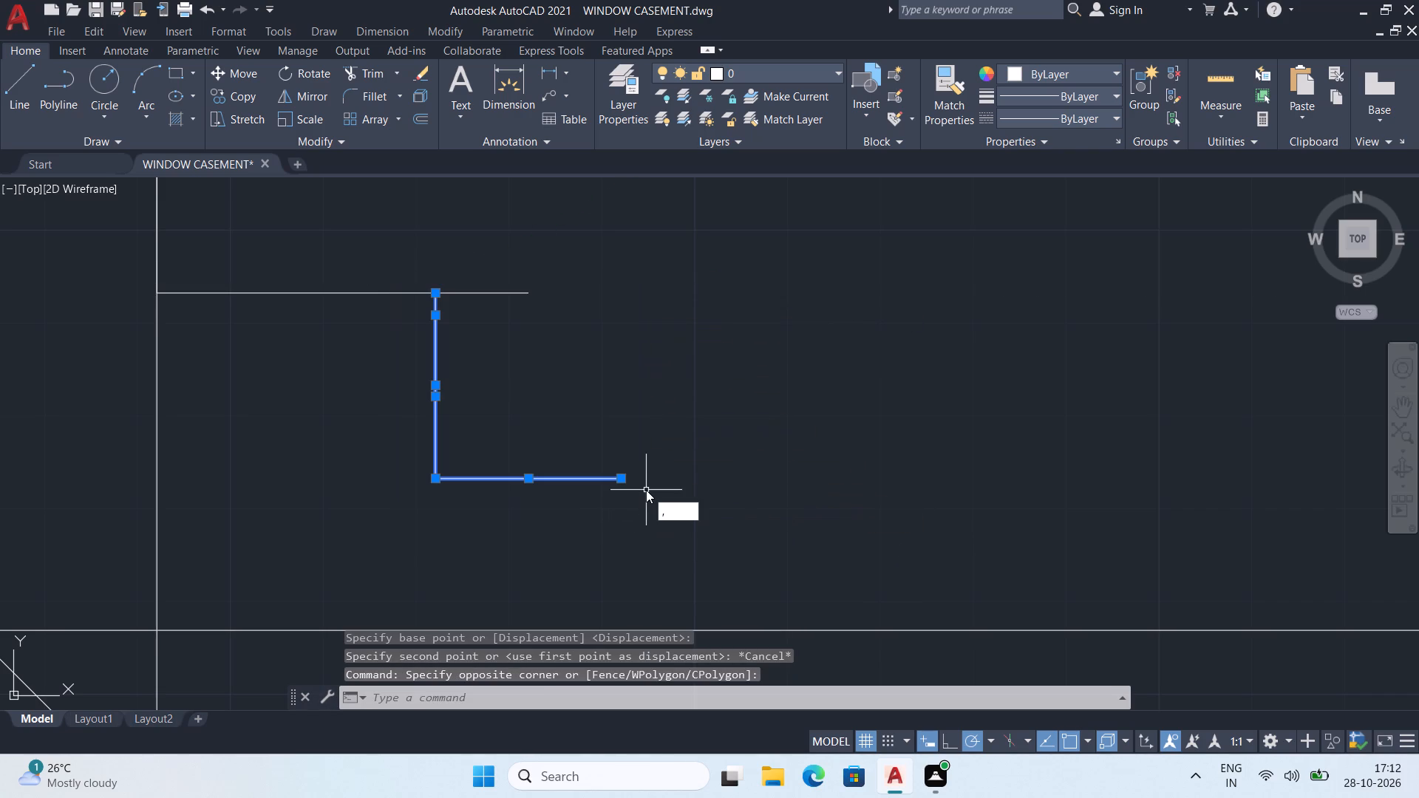
{"action": "key", "text": "BackSpace"}
{"action": "key", "text": "m"}
{"action": "key", "text": "Return"}
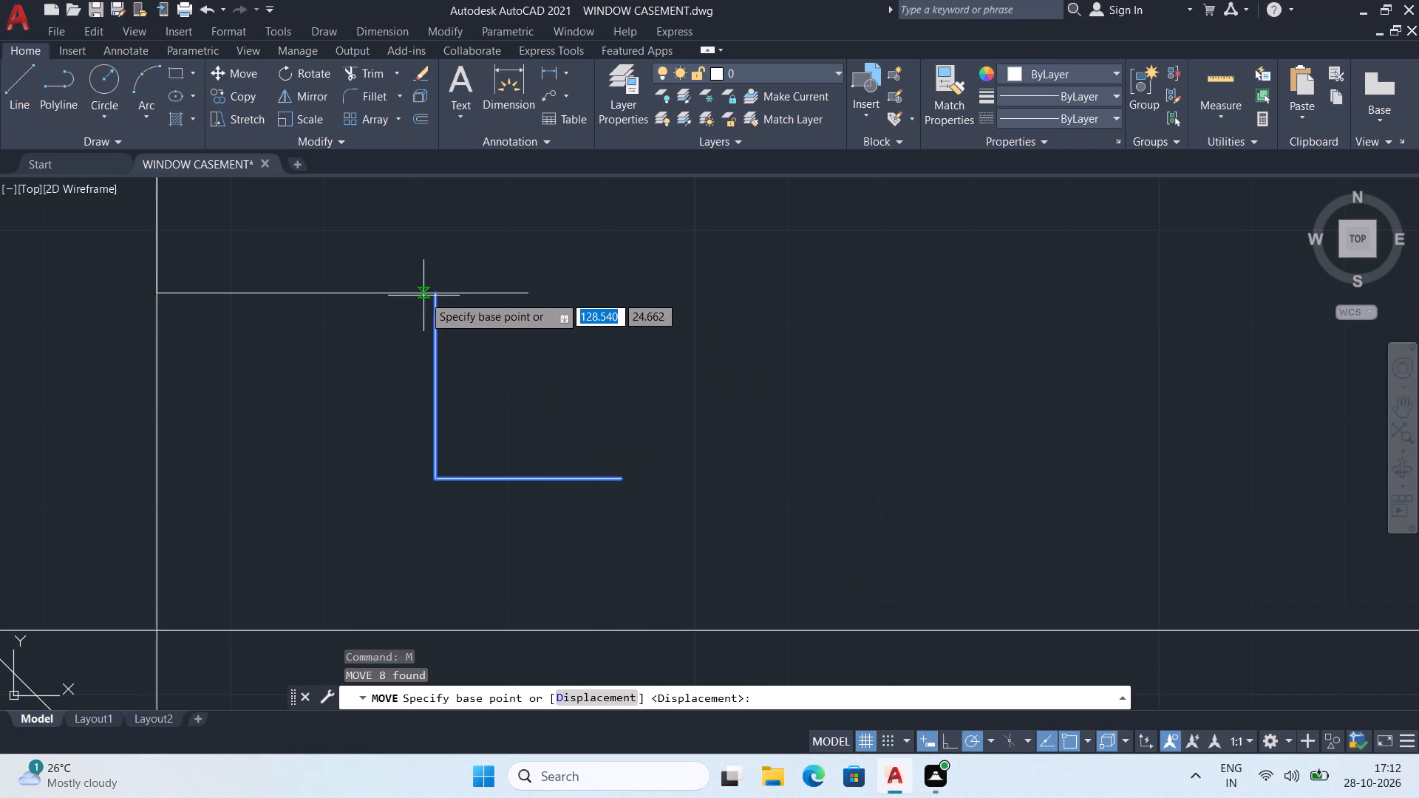
{"action": "left_click", "coordinate": [437, 294]}
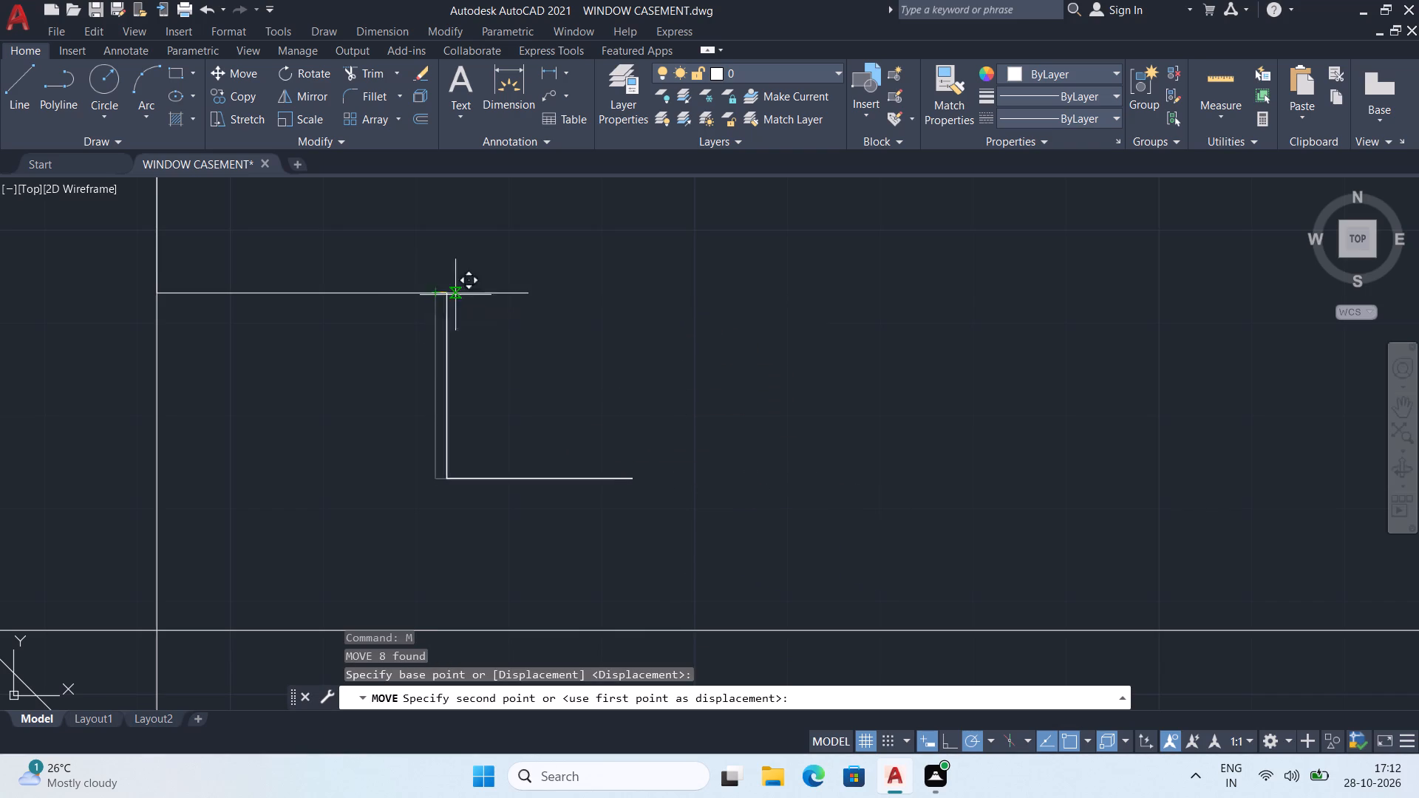
{"action": "left_click", "coordinate": [529, 293]}
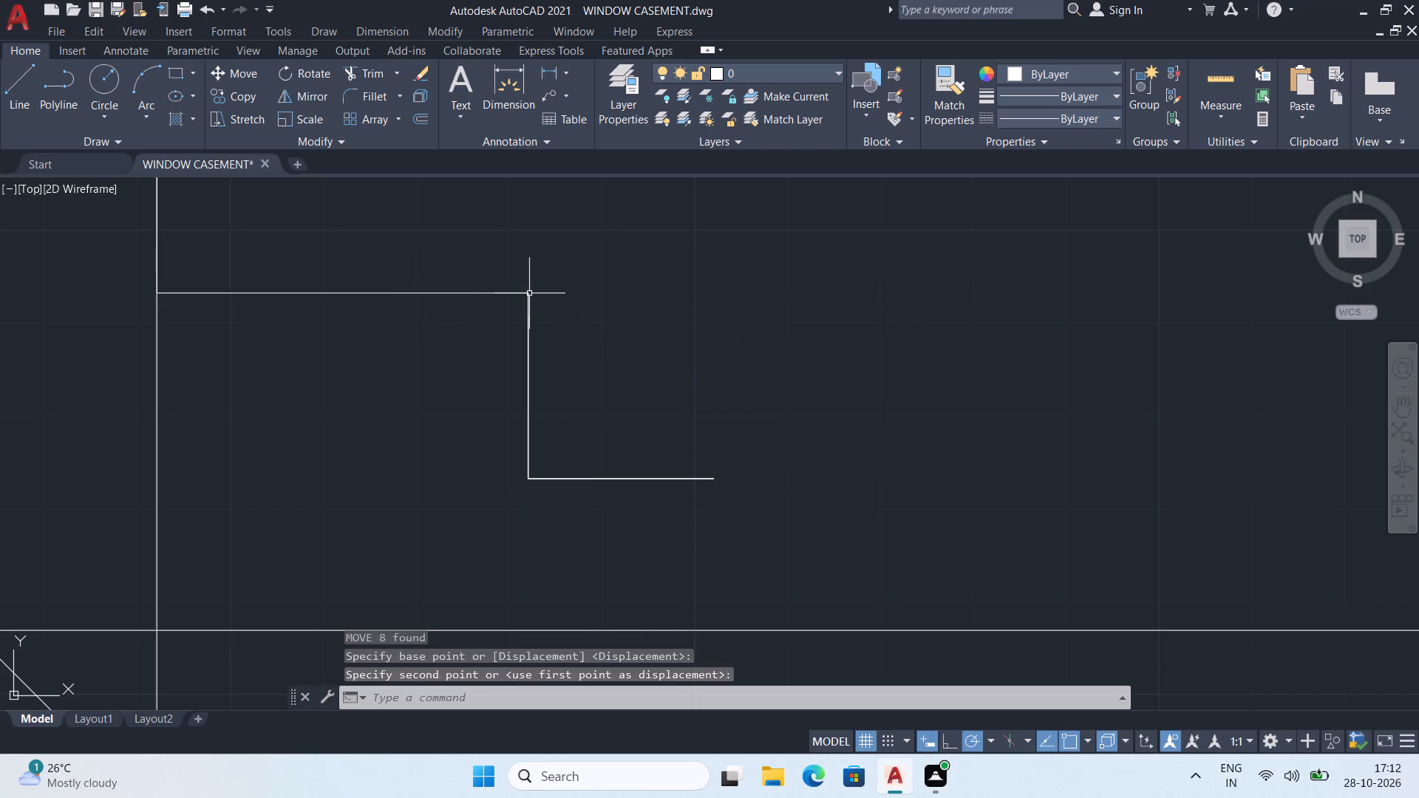
Measure the lengthened horizontal ledge from the left wall's inner line to the notch's top corner with a linear dimension, without placing it.
{"action": "left_click", "coordinate": [550, 71]}
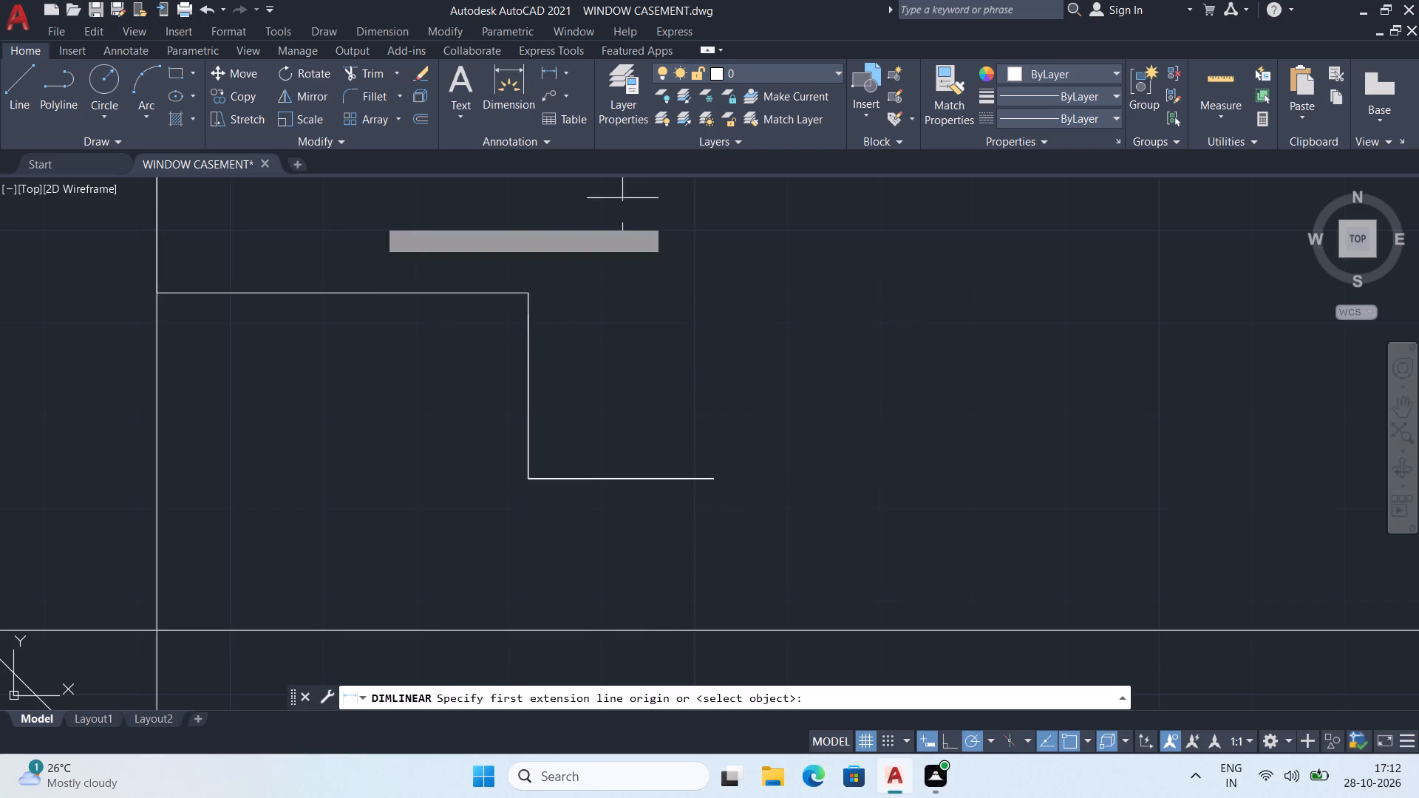
{"action": "left_click", "coordinate": [158, 291]}
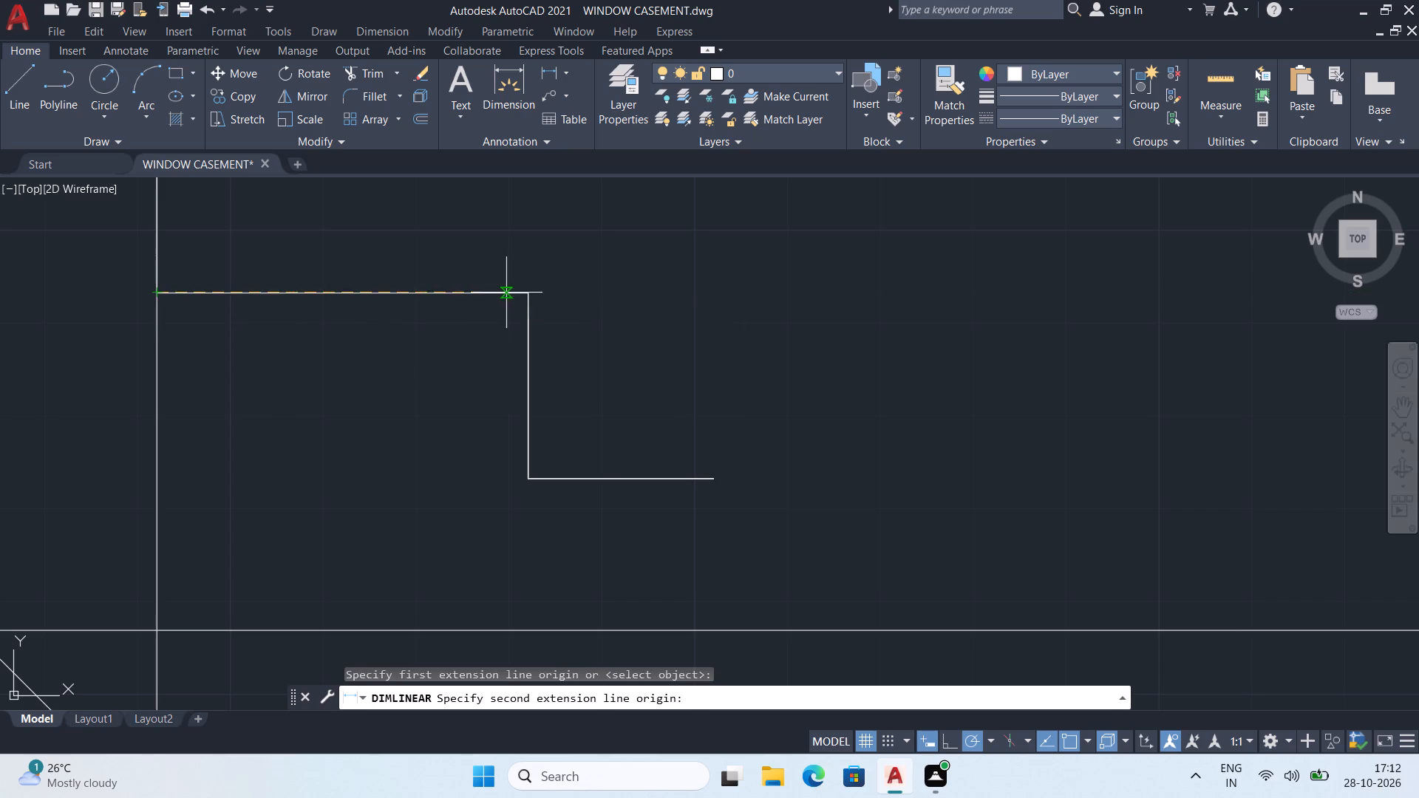
{"action": "left_click", "coordinate": [528, 292]}
{"action": "scroll", "coordinate": [530, 284], "scroll_direction": "down", "scroll_amount": 1}
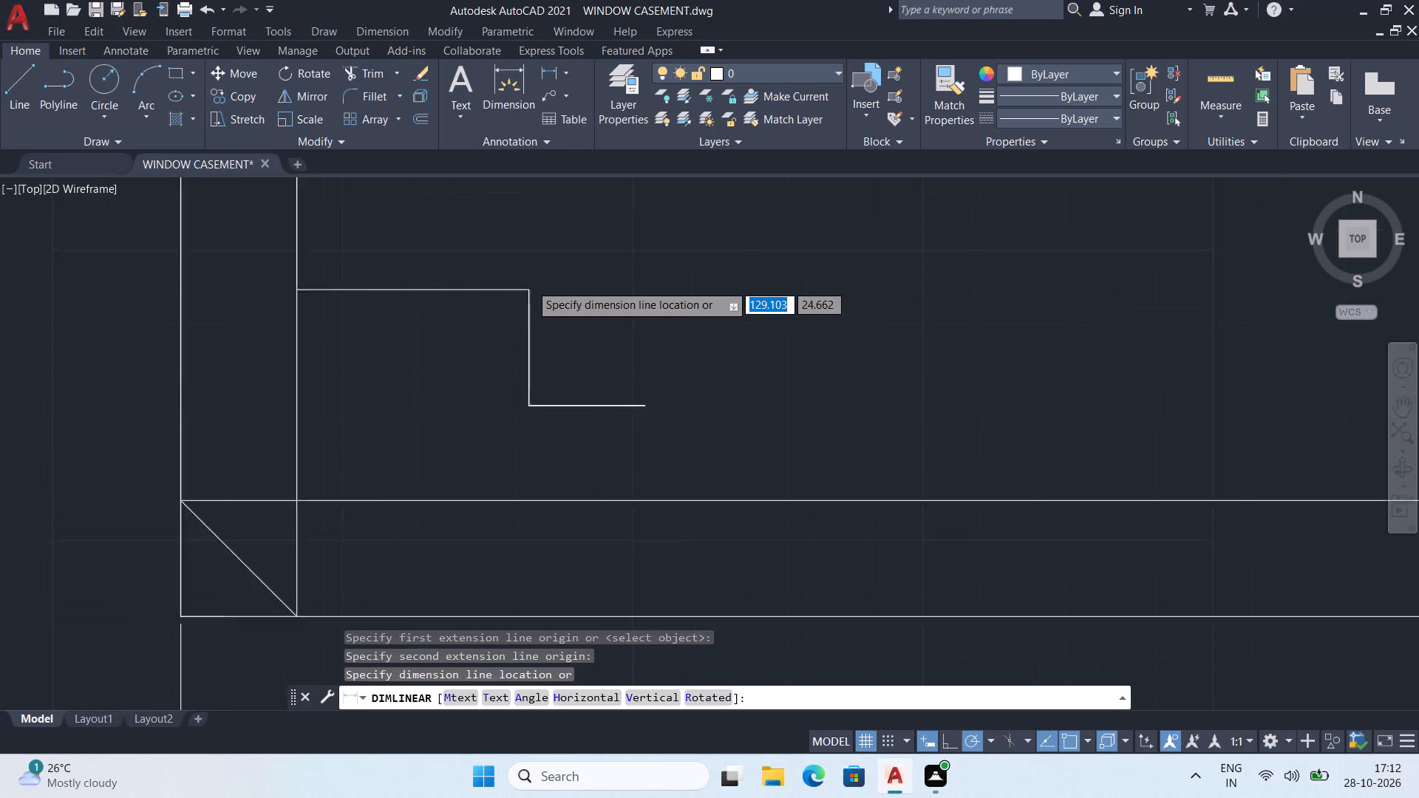
{"action": "scroll", "coordinate": [530, 284], "scroll_direction": "down", "scroll_amount": 1}
{"action": "middle_click_drag", "start_coordinate": [530, 284], "coordinate": [535, 318]}
{"action": "key", "text": "Escape"}
Mirror the left hook's stepped outline about a vertical line through the midpoint of the notch's bottom, keeping the original.
{"action": "scroll", "coordinate": [544, 292], "scroll_direction": "down", "scroll_amount": 3}
{"action": "middle_click_drag", "start_coordinate": [571, 304], "coordinate": [579, 323]}
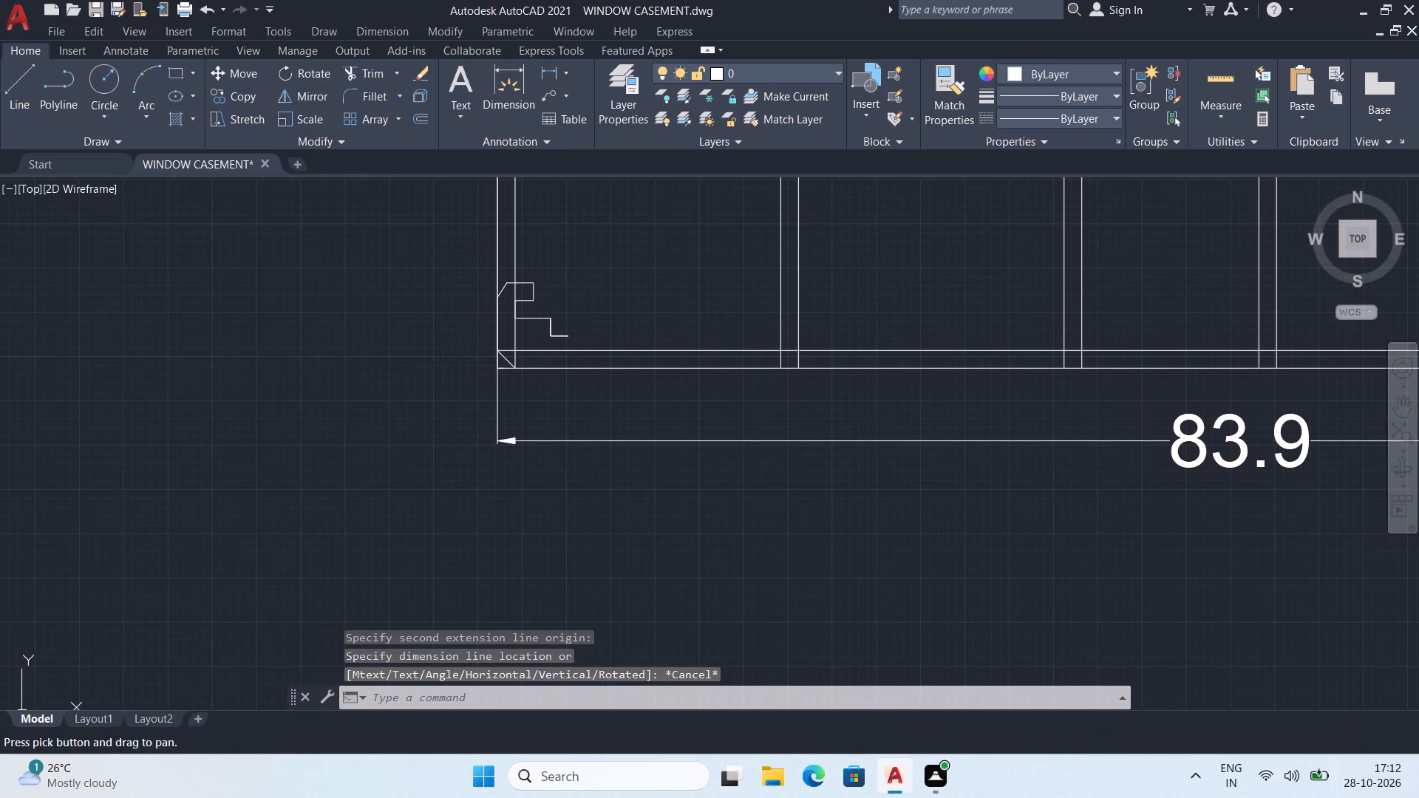
{"action": "scroll", "coordinate": [579, 323], "scroll_direction": "up", "scroll_amount": 3}
{"action": "scroll", "coordinate": [369, 257], "scroll_direction": "down", "scroll_amount": 1}
{"action": "middle_click_drag", "start_coordinate": [375, 269], "coordinate": [381, 321]}
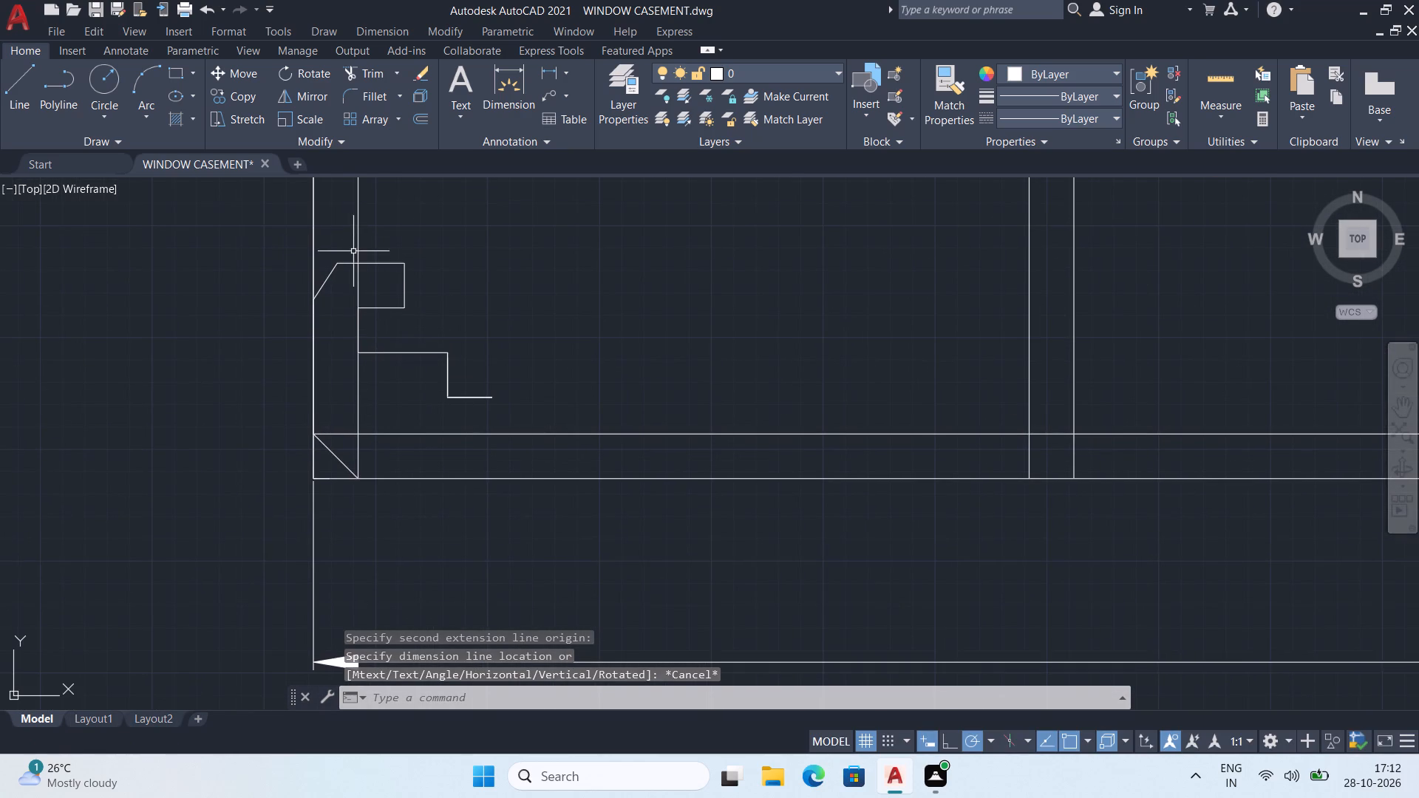
{"action": "left_click", "coordinate": [350, 247]}
{"action": "left_click", "coordinate": [533, 415]}
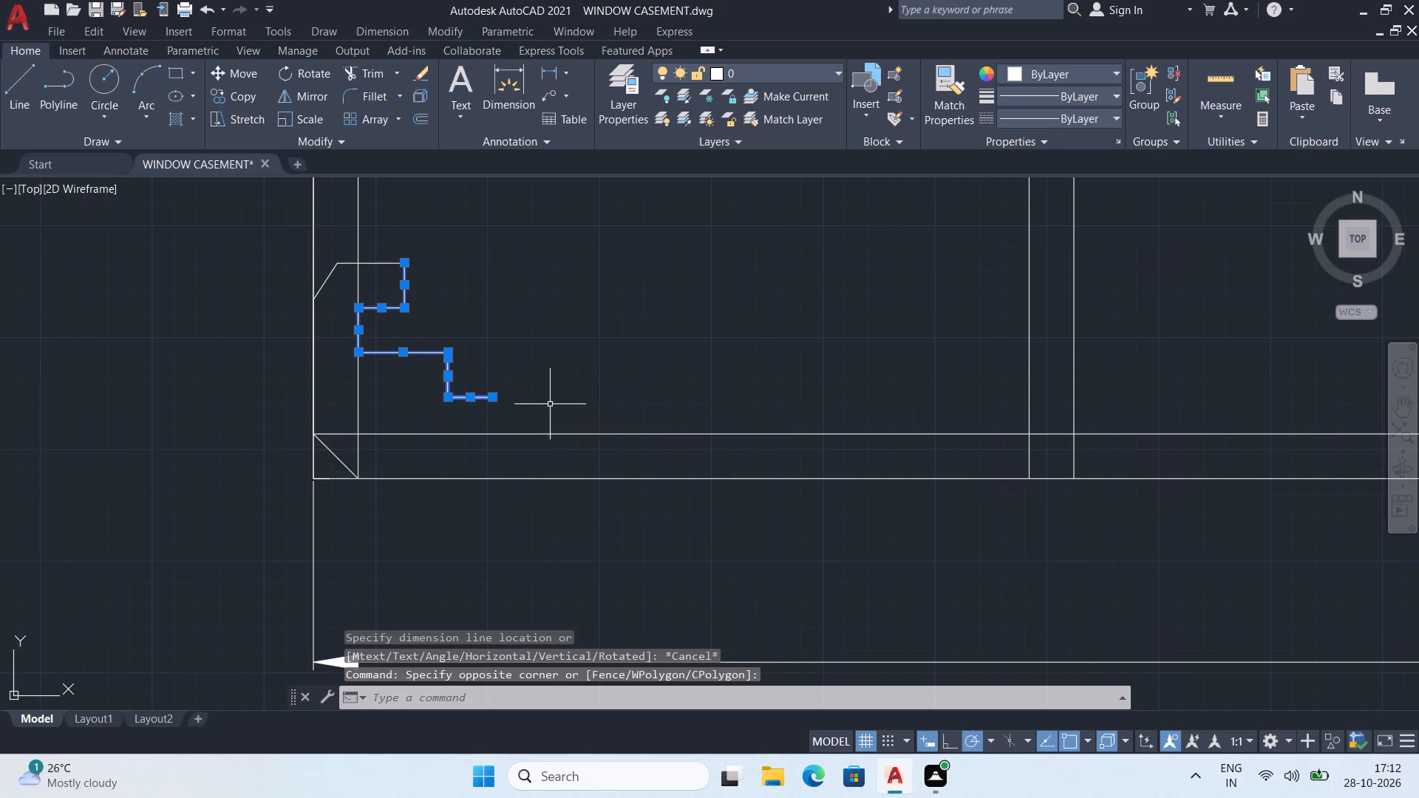
{"action": "key", "text": "m"}
{"action": "key", "text": "i"}
{"action": "key", "text": "Return"}
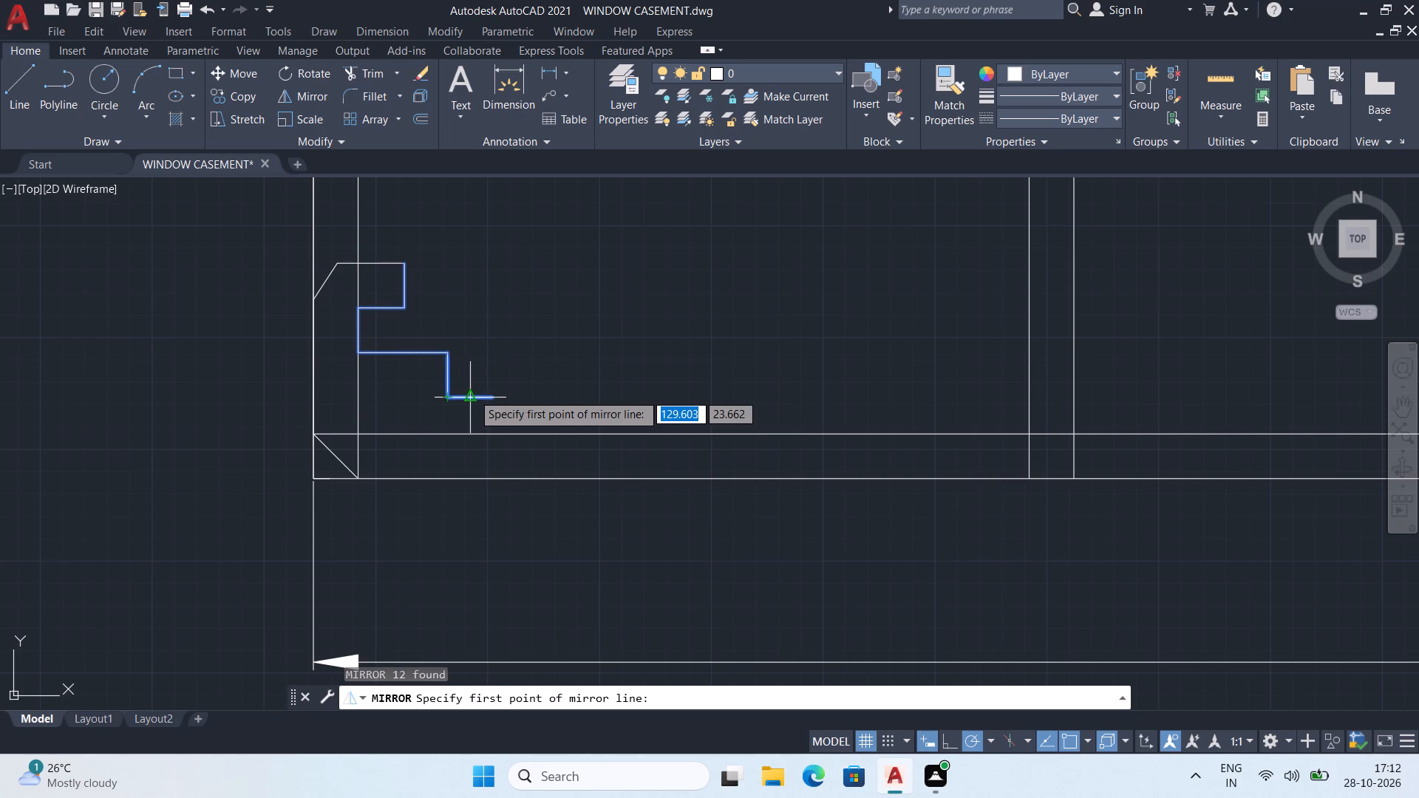
{"action": "left_click", "coordinate": [472, 393]}
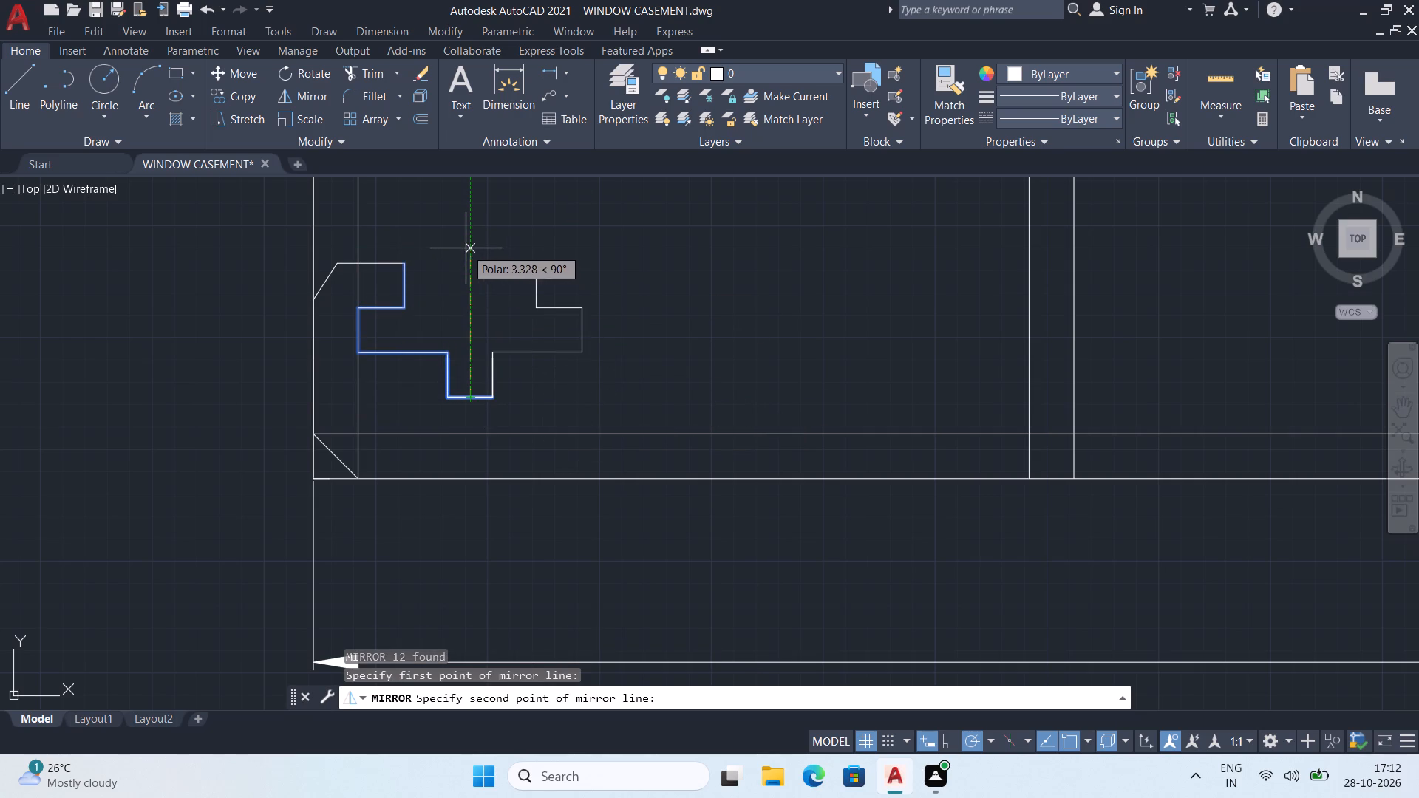
{"action": "left_click", "coordinate": [466, 248]}
{"action": "left_click_drag", "start_coordinate": [516, 311], "coordinate": [466, 248]}
{"action": "scroll", "coordinate": [528, 276], "scroll_direction": "down", "scroll_amount": 2}
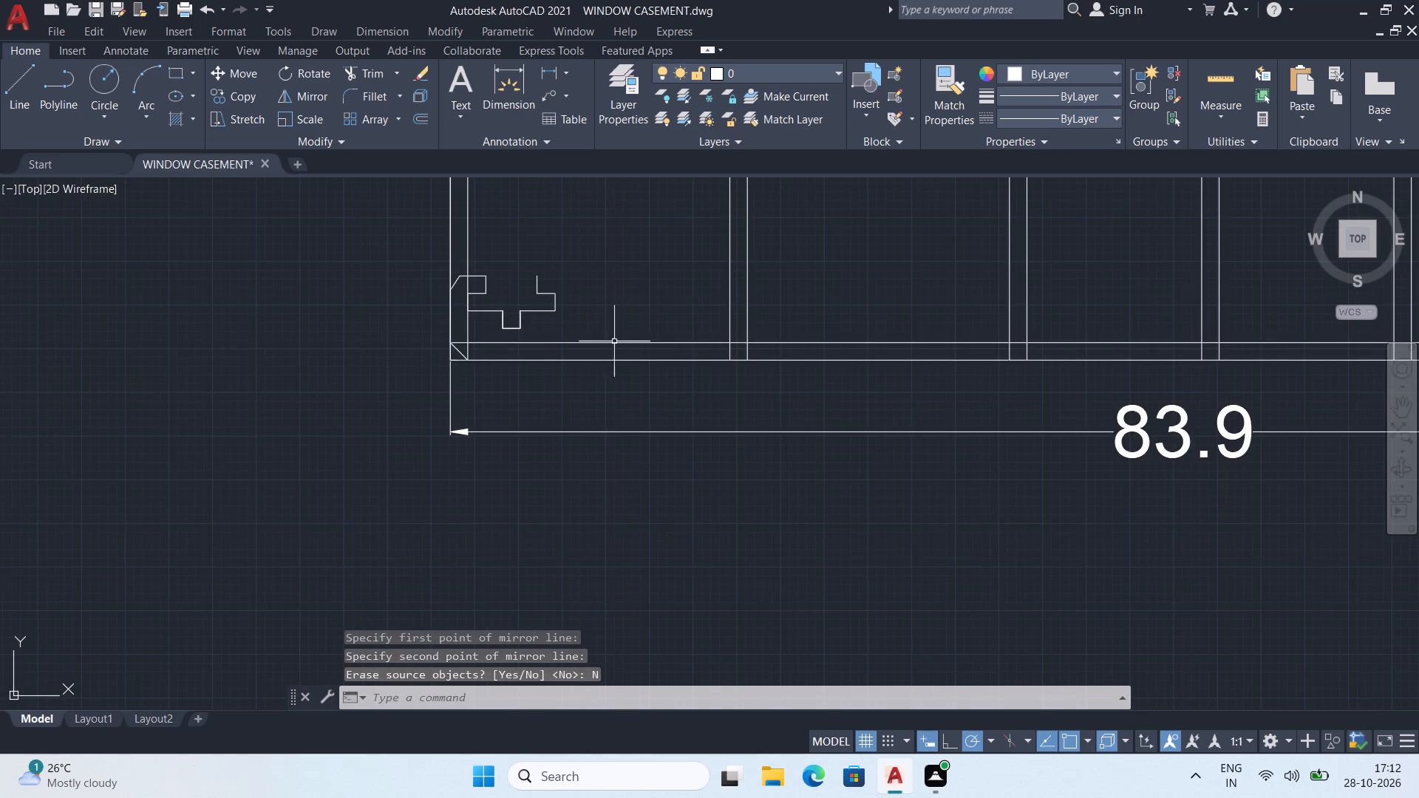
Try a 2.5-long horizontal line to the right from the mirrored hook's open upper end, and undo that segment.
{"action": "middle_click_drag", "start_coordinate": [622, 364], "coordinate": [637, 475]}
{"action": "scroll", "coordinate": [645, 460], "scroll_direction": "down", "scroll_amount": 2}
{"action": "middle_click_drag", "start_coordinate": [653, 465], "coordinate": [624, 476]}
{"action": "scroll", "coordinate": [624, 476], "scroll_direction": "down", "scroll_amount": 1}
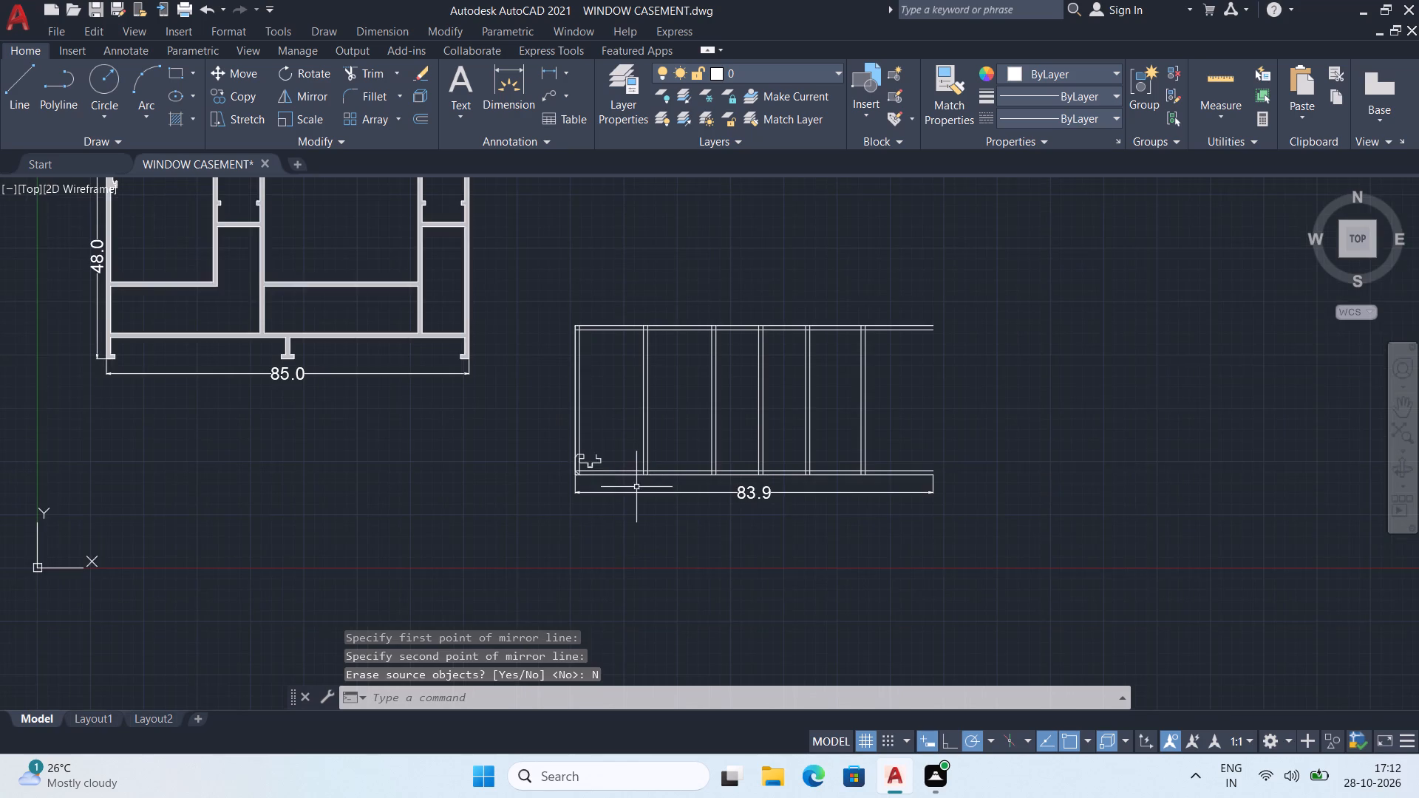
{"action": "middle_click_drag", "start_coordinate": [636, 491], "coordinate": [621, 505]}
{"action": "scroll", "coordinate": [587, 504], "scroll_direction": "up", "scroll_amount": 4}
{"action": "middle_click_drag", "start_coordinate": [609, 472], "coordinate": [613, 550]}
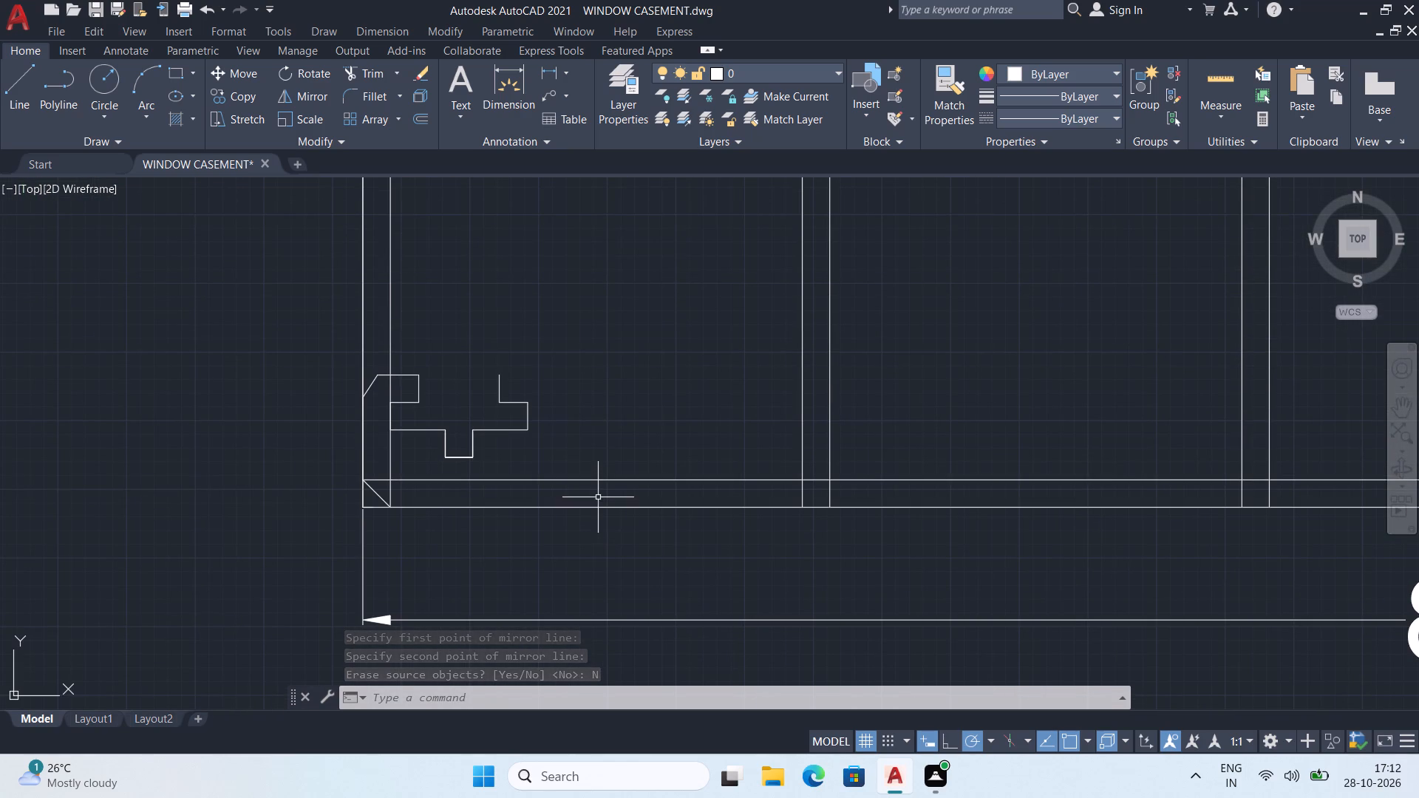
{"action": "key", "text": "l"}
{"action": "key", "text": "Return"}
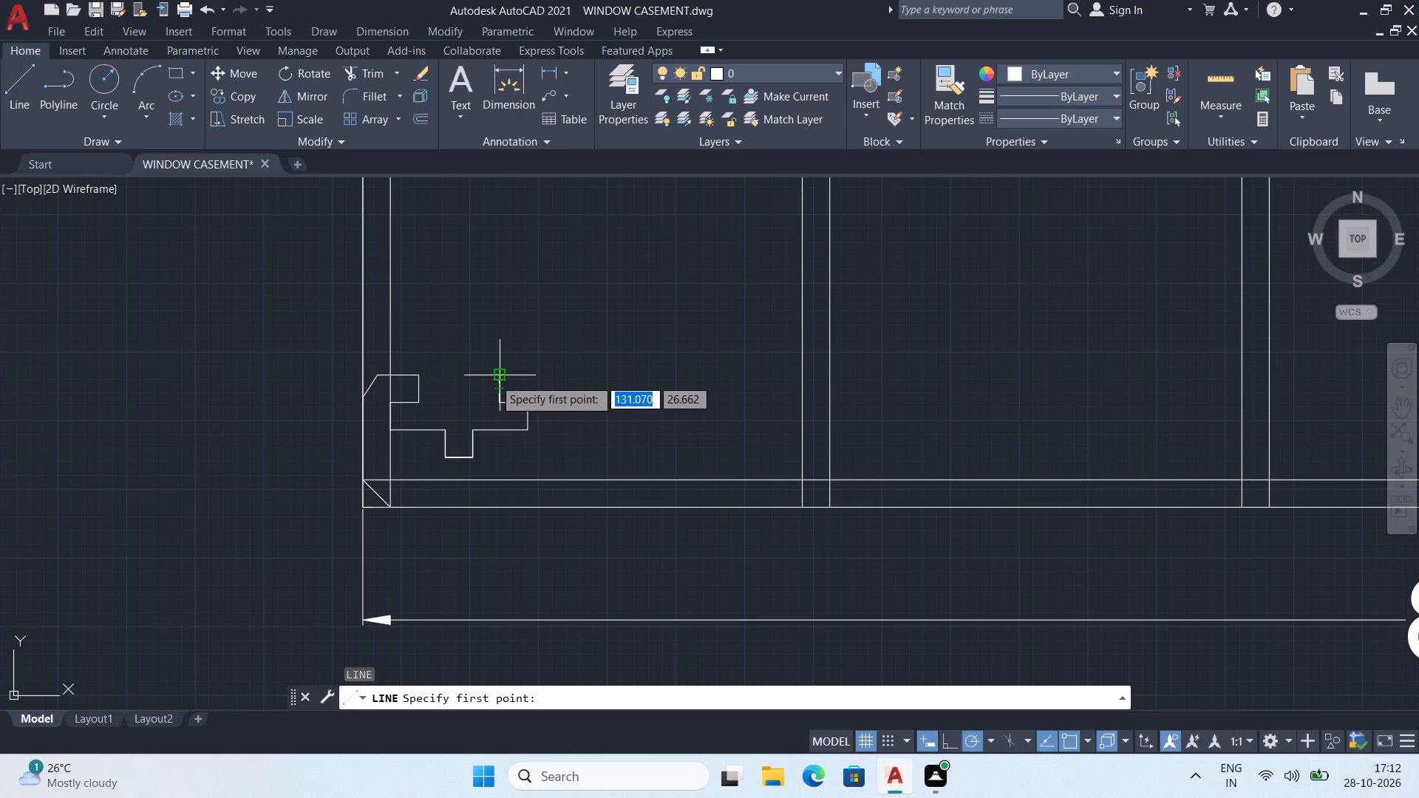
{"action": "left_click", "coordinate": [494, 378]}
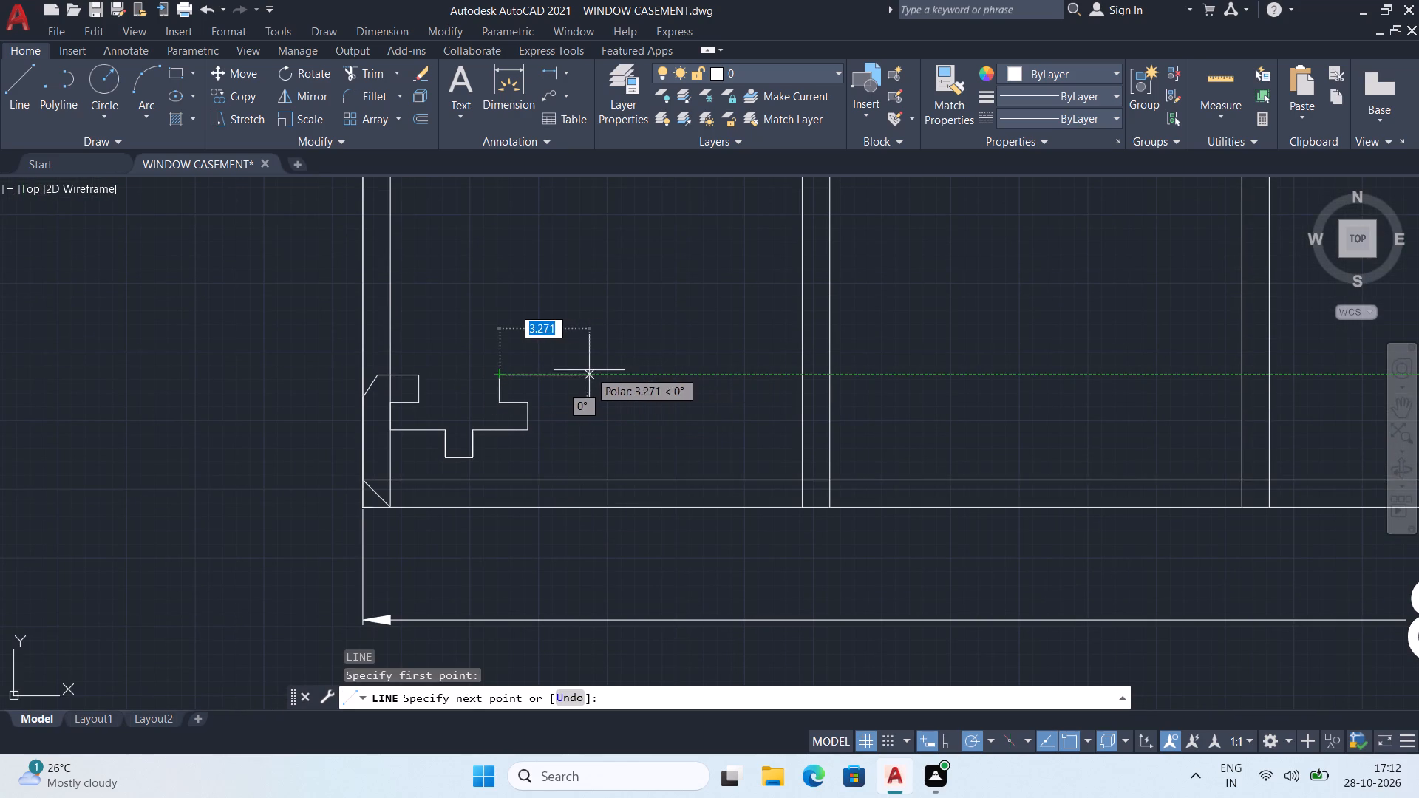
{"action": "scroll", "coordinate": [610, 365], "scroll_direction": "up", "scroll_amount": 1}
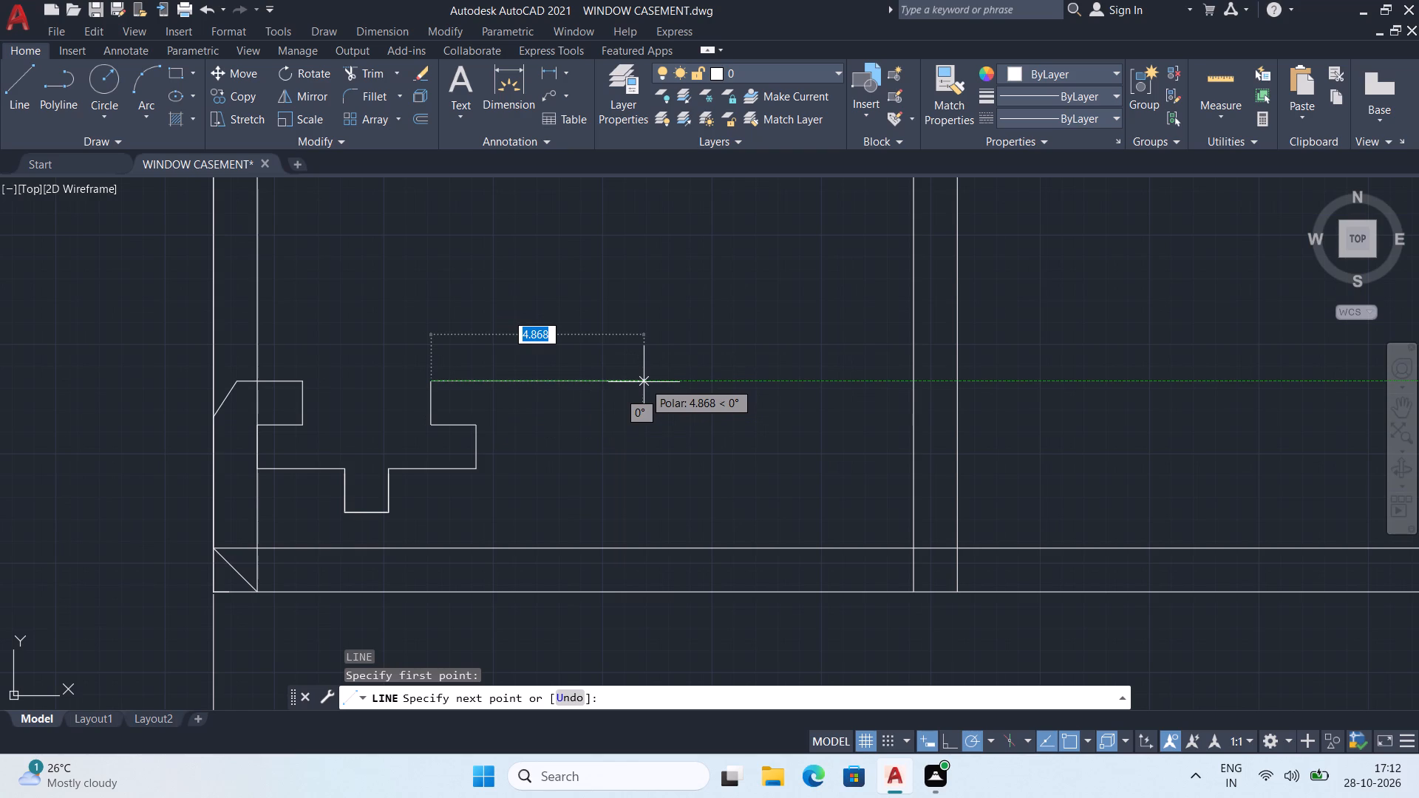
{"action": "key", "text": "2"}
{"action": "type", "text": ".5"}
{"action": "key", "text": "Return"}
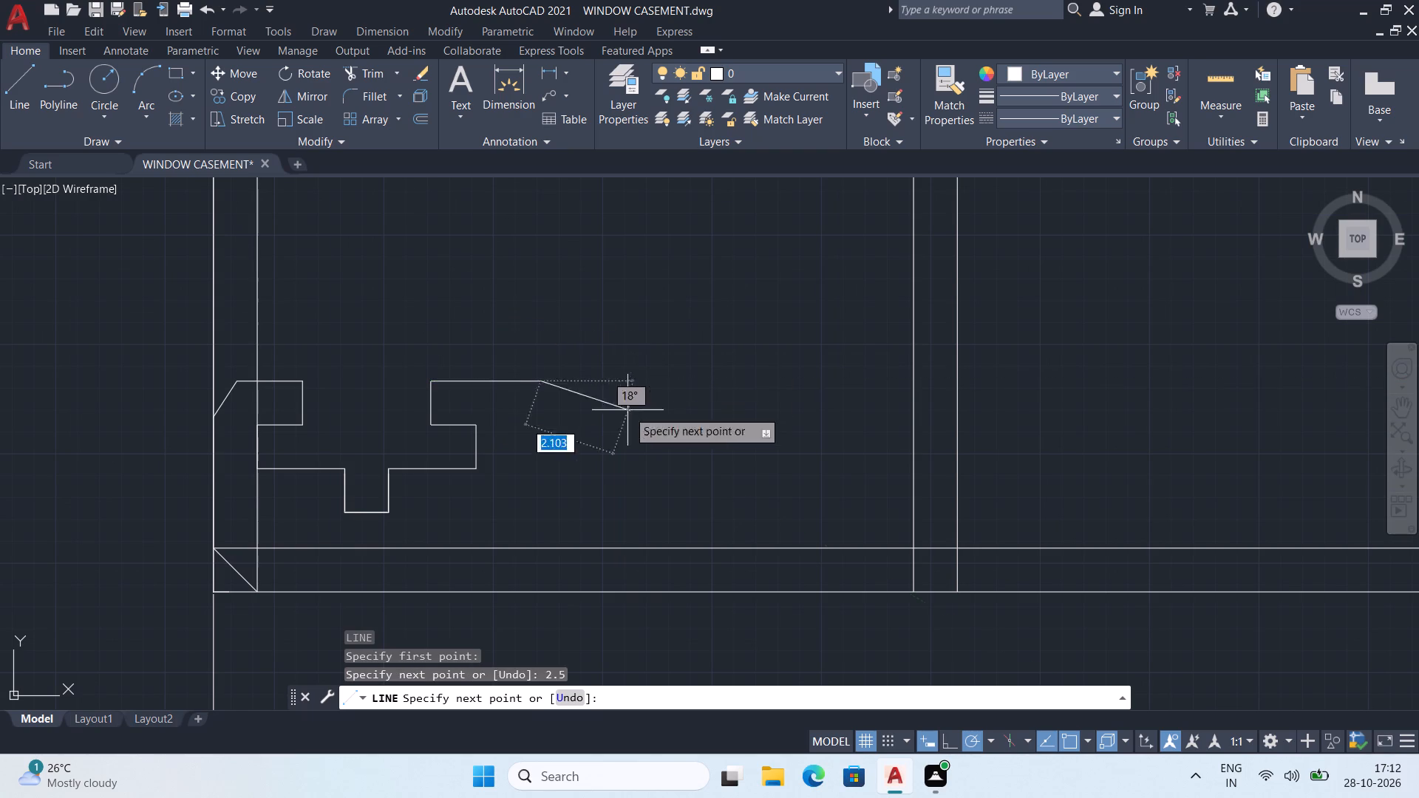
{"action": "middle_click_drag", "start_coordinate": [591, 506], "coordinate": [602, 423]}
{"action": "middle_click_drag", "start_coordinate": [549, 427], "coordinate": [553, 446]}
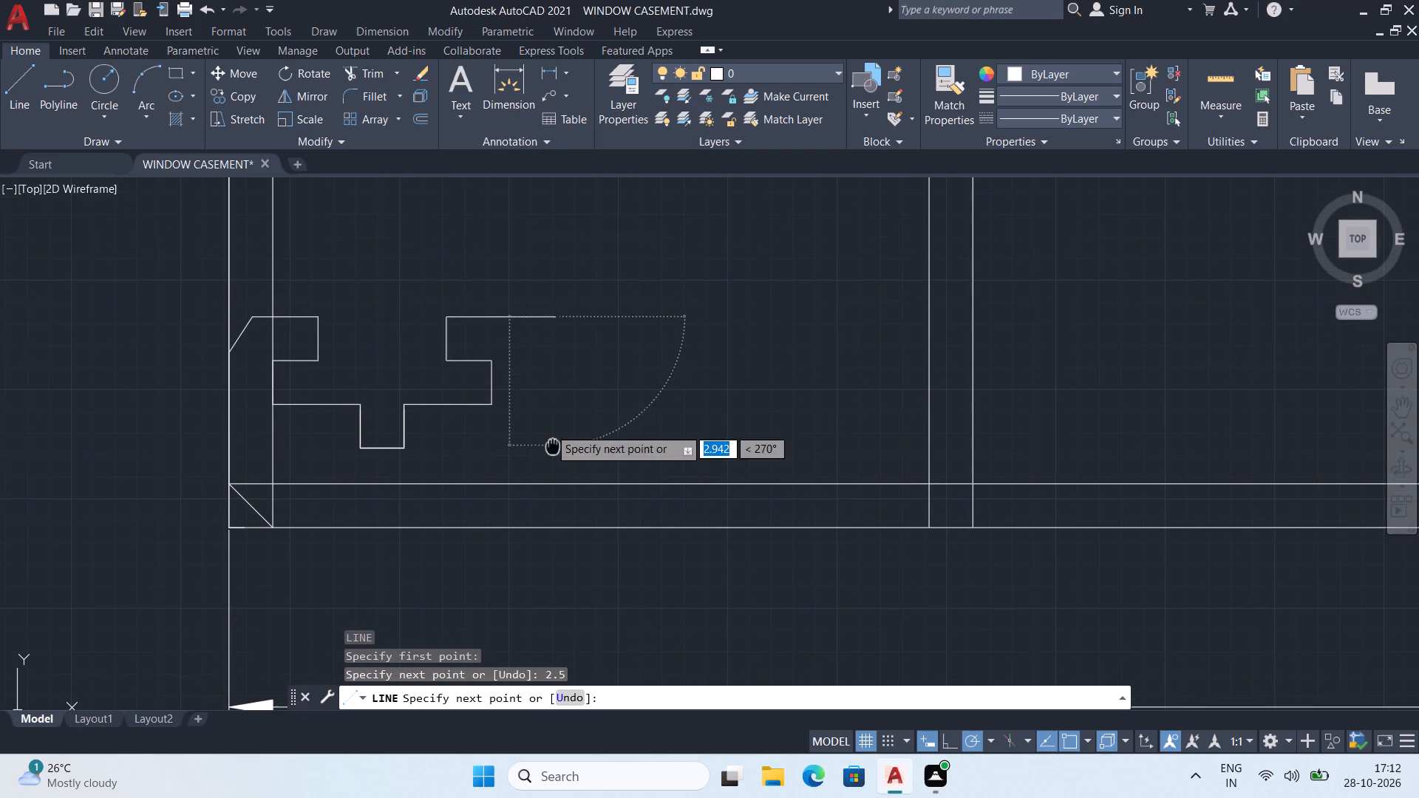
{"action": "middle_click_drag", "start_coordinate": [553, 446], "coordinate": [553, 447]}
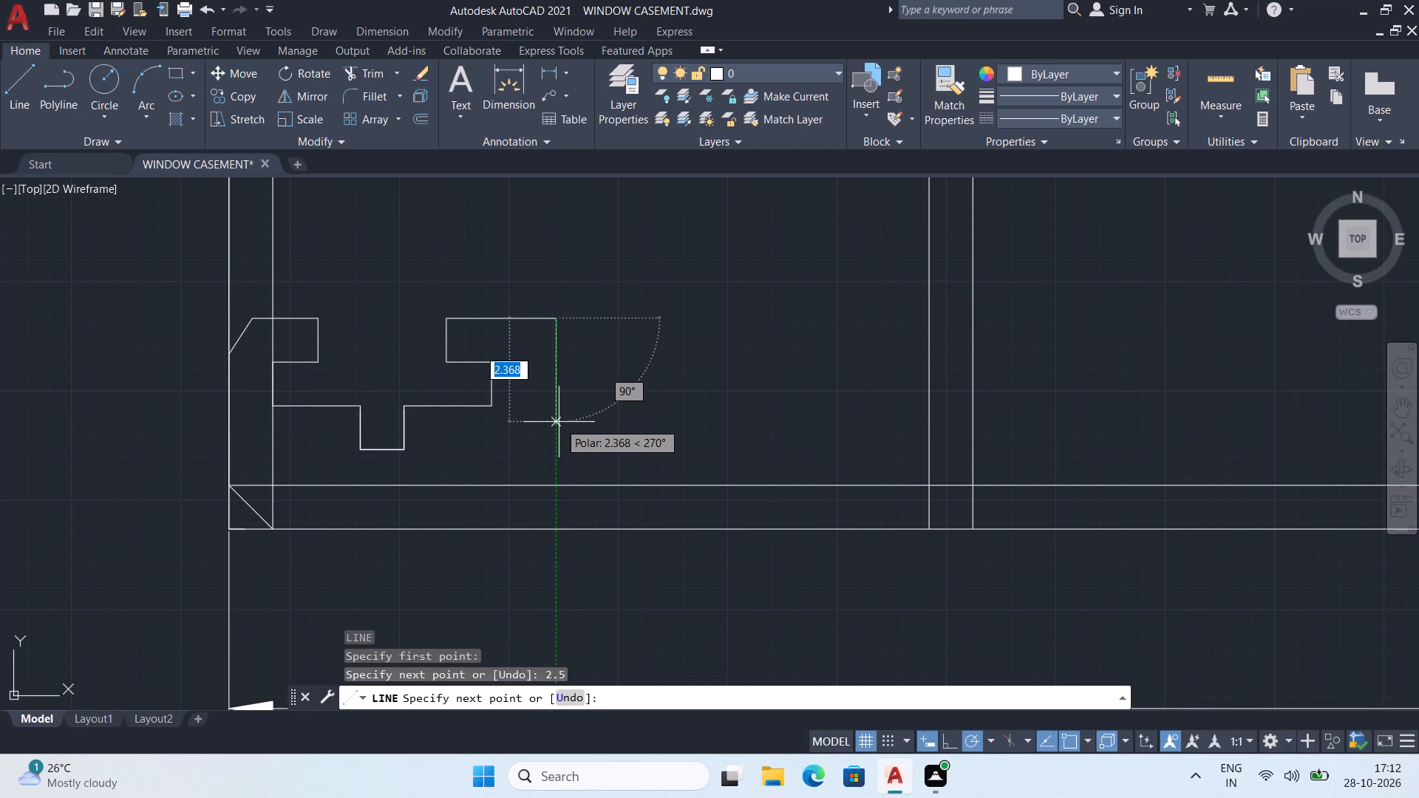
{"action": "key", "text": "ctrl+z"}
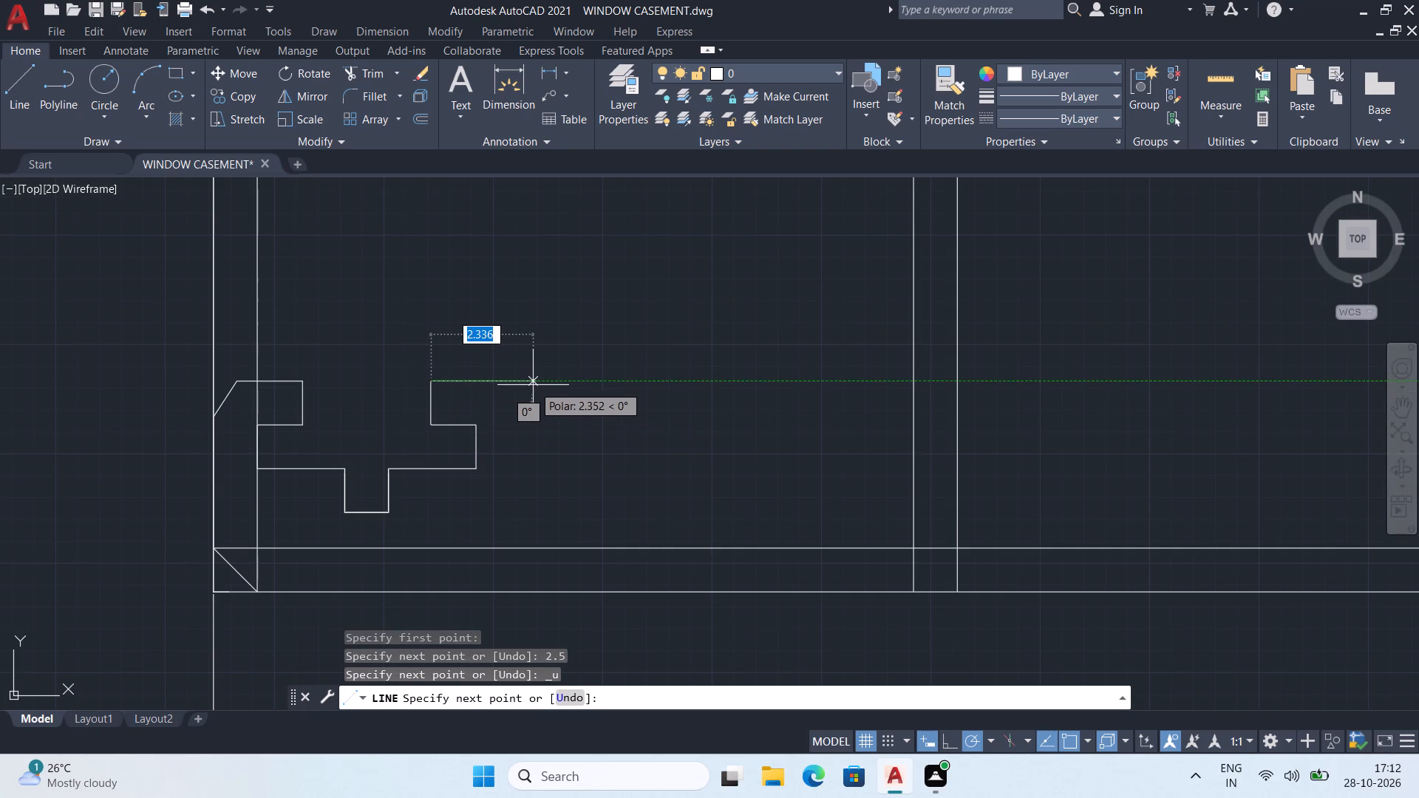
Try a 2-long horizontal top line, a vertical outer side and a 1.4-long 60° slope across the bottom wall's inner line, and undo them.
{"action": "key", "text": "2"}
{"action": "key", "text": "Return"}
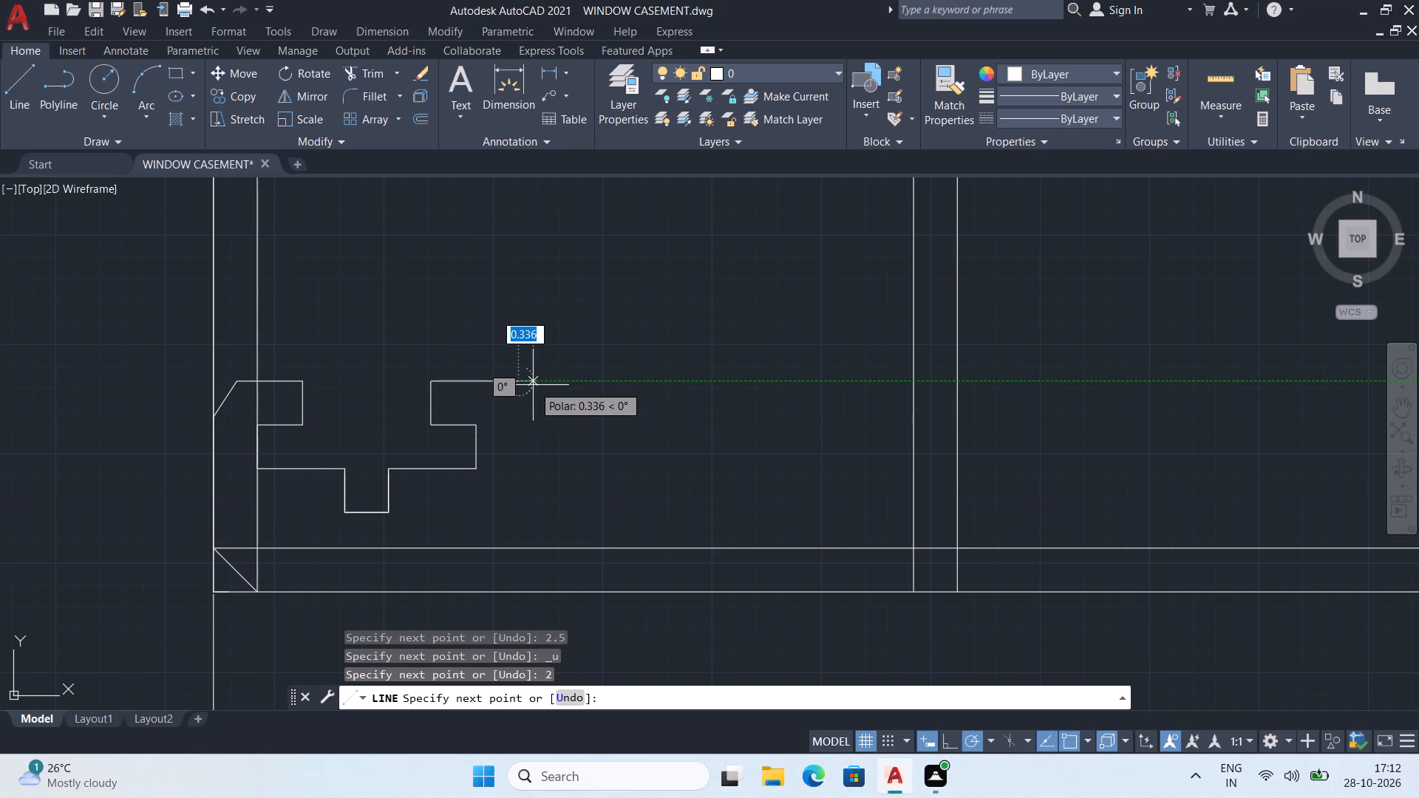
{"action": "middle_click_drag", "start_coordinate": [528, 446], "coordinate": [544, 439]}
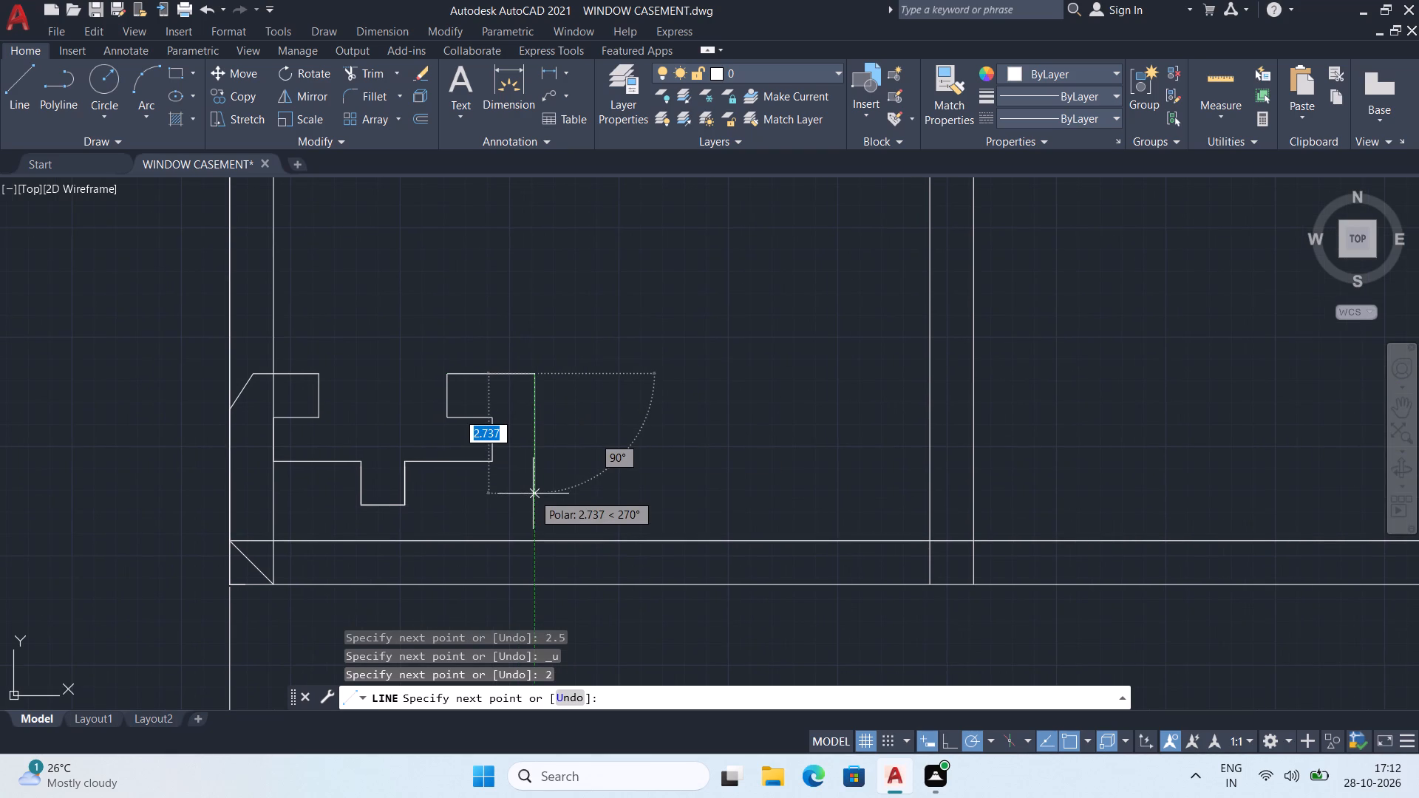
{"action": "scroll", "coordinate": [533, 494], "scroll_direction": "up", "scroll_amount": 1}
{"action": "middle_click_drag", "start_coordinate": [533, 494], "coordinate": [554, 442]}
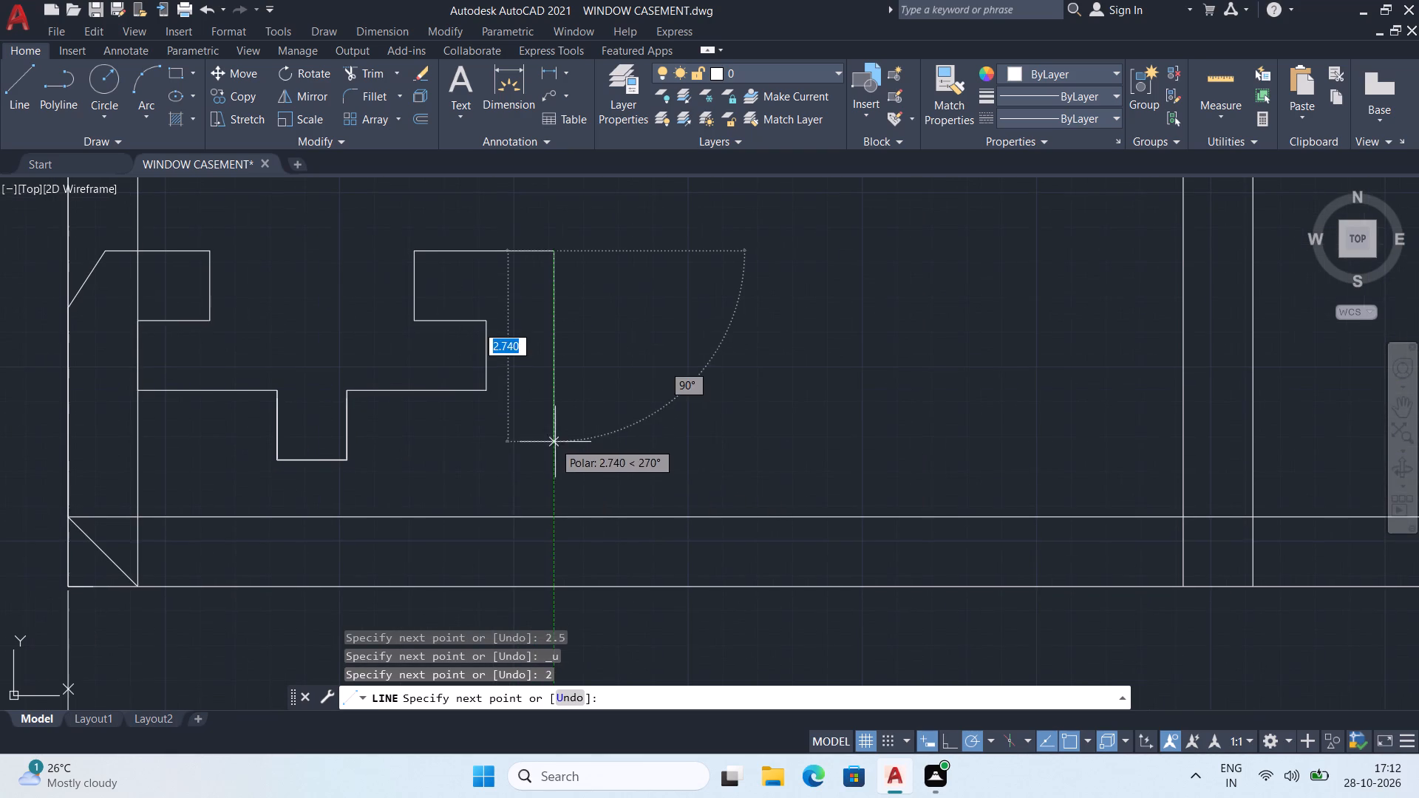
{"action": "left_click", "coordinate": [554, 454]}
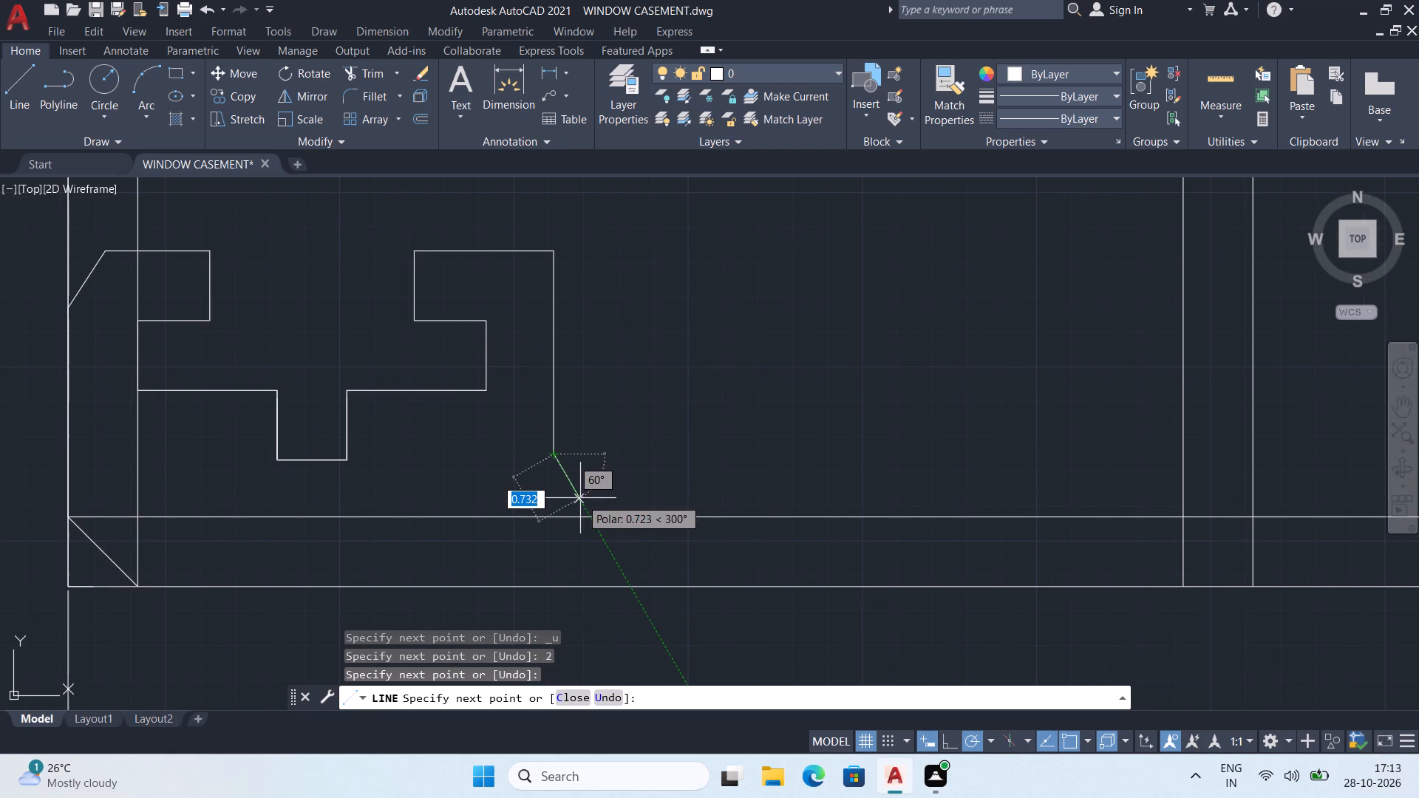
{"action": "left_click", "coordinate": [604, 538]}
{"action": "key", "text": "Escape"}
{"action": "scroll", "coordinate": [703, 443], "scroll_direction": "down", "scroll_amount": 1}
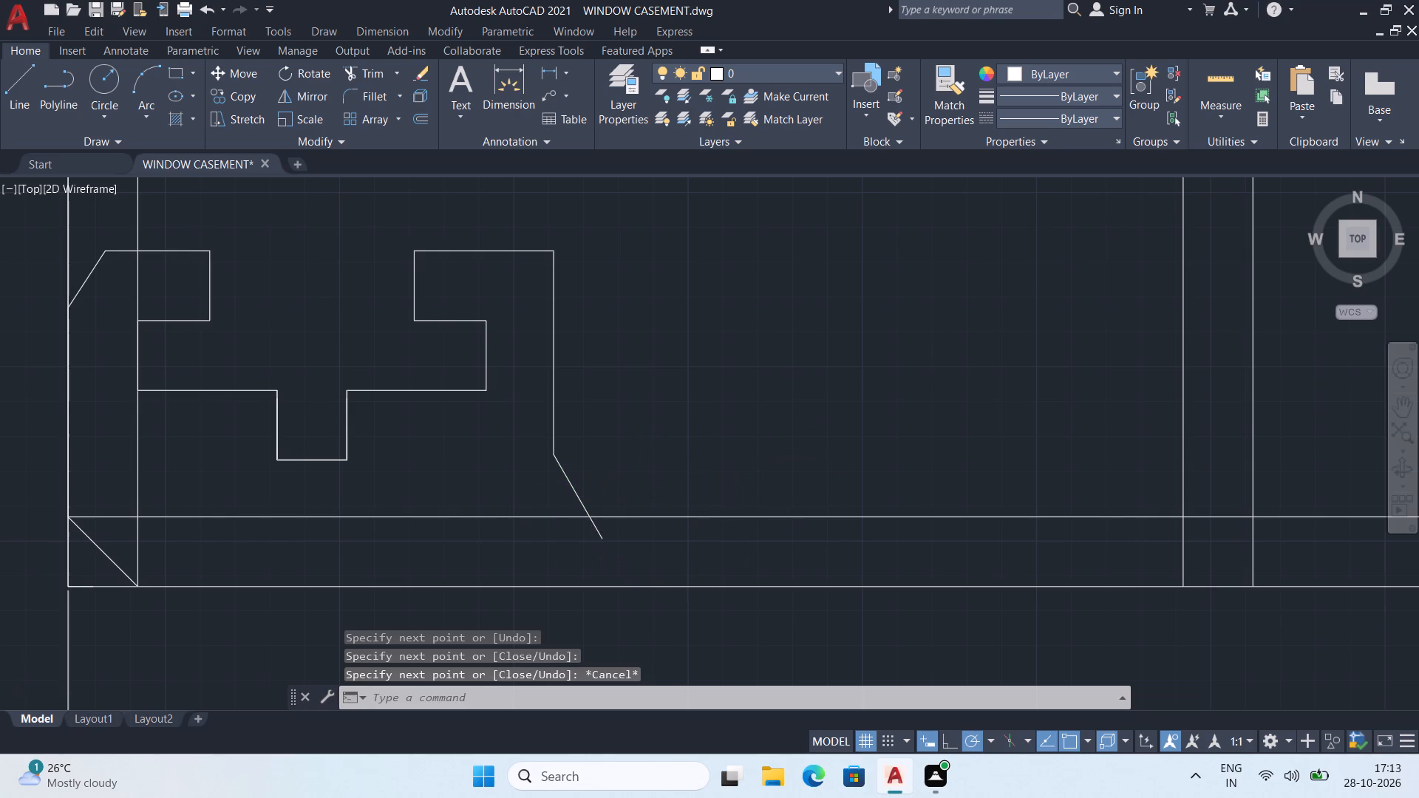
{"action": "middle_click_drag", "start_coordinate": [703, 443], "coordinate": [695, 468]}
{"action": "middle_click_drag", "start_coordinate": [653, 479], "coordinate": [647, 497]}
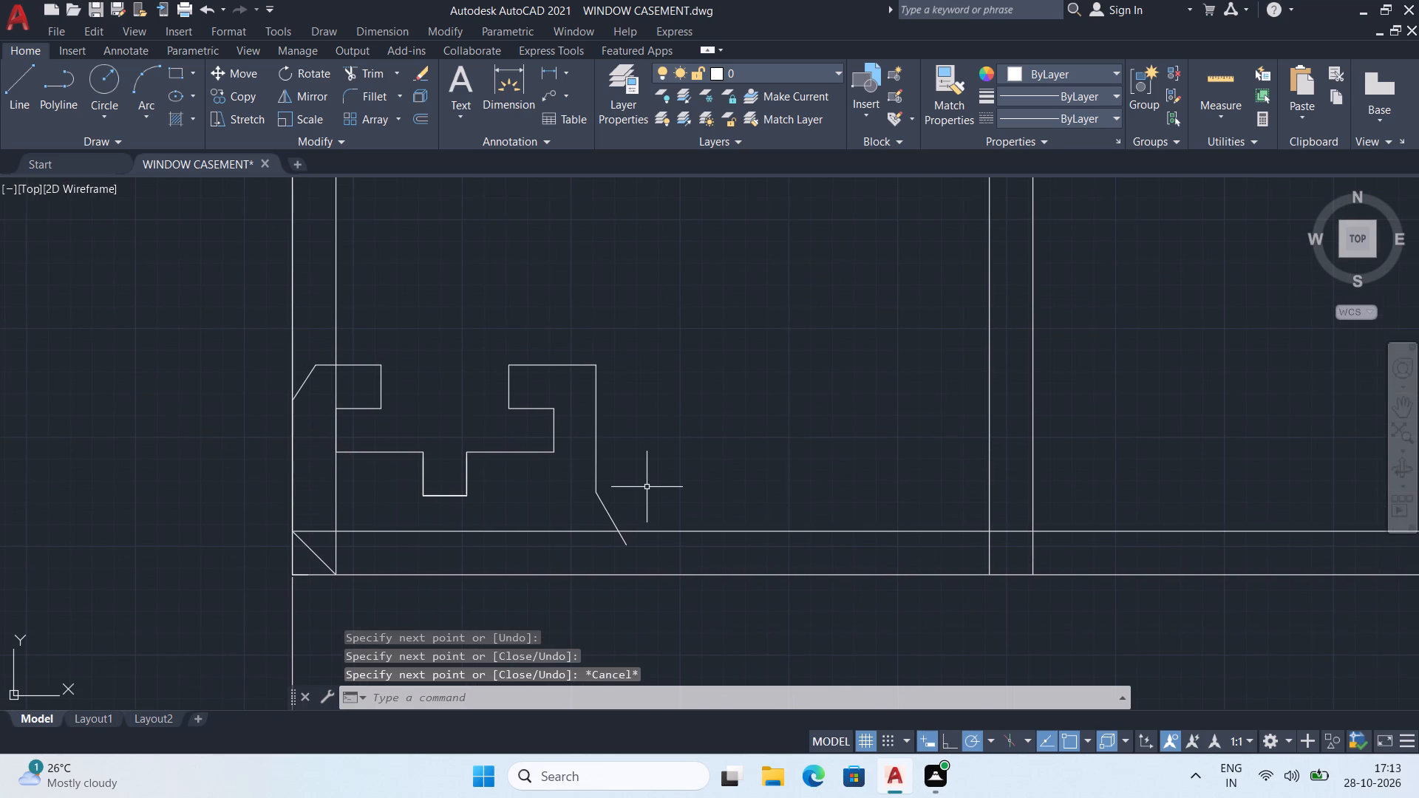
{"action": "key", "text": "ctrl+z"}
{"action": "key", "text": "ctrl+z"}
Draw the right hook's 2-long top line, an outer side about 3.2 down, and a short slope crossing the bottom wall's inner line.
{"action": "middle_click_drag", "start_coordinate": [647, 446], "coordinate": [636, 502]}
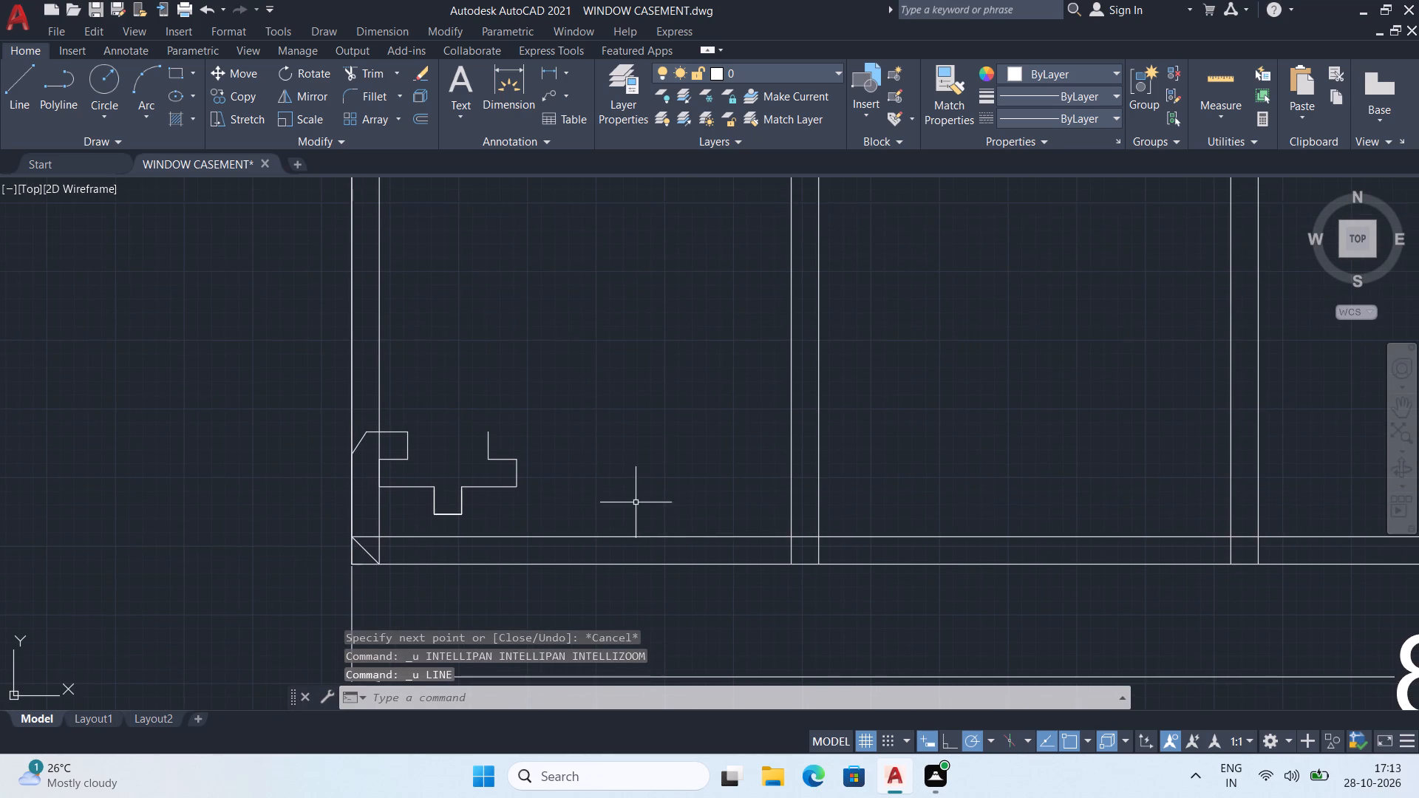
{"action": "key", "text": "l"}
{"action": "key", "text": "Return"}
{"action": "left_click", "coordinate": [488, 435]}
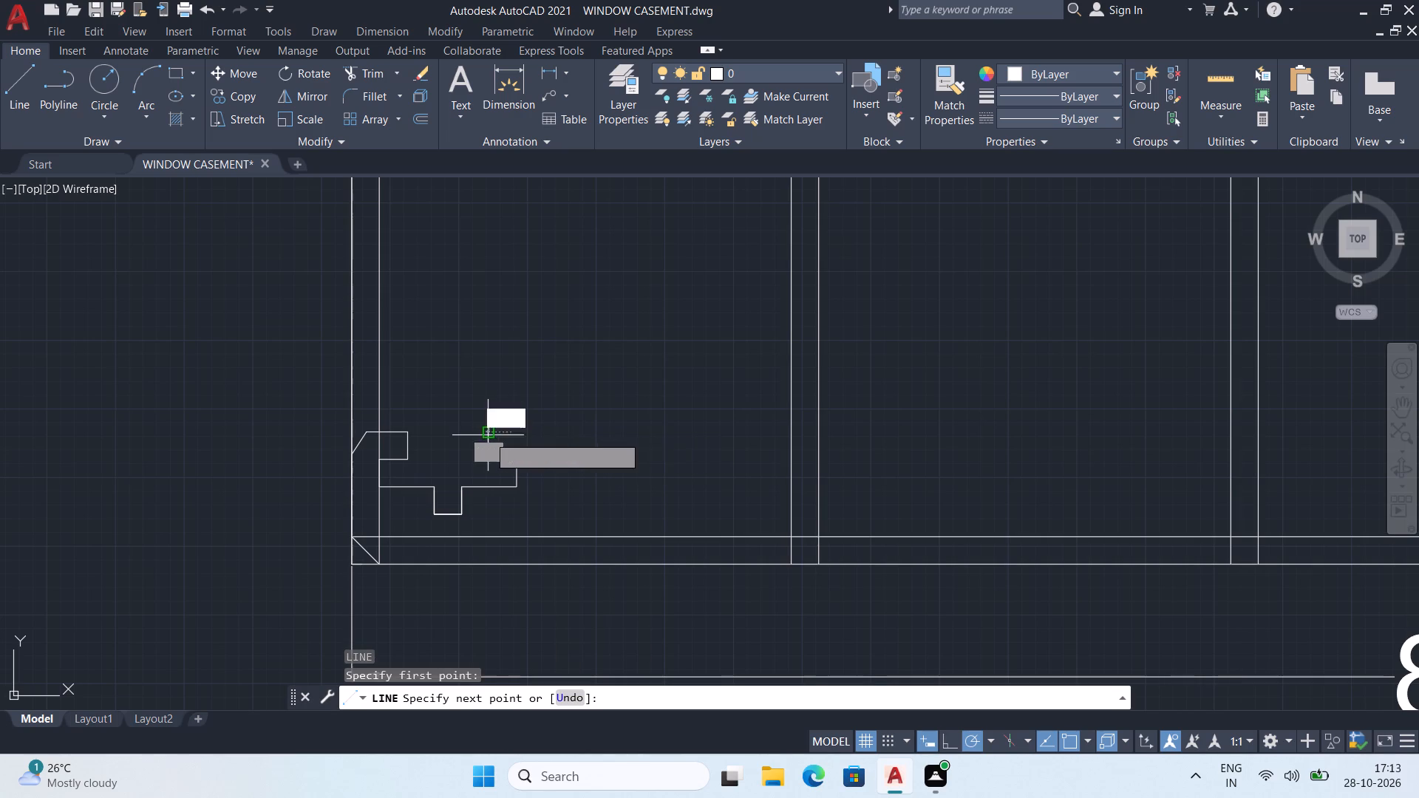
{"action": "key", "text": "2"}
{"action": "key", "text": "Return"}
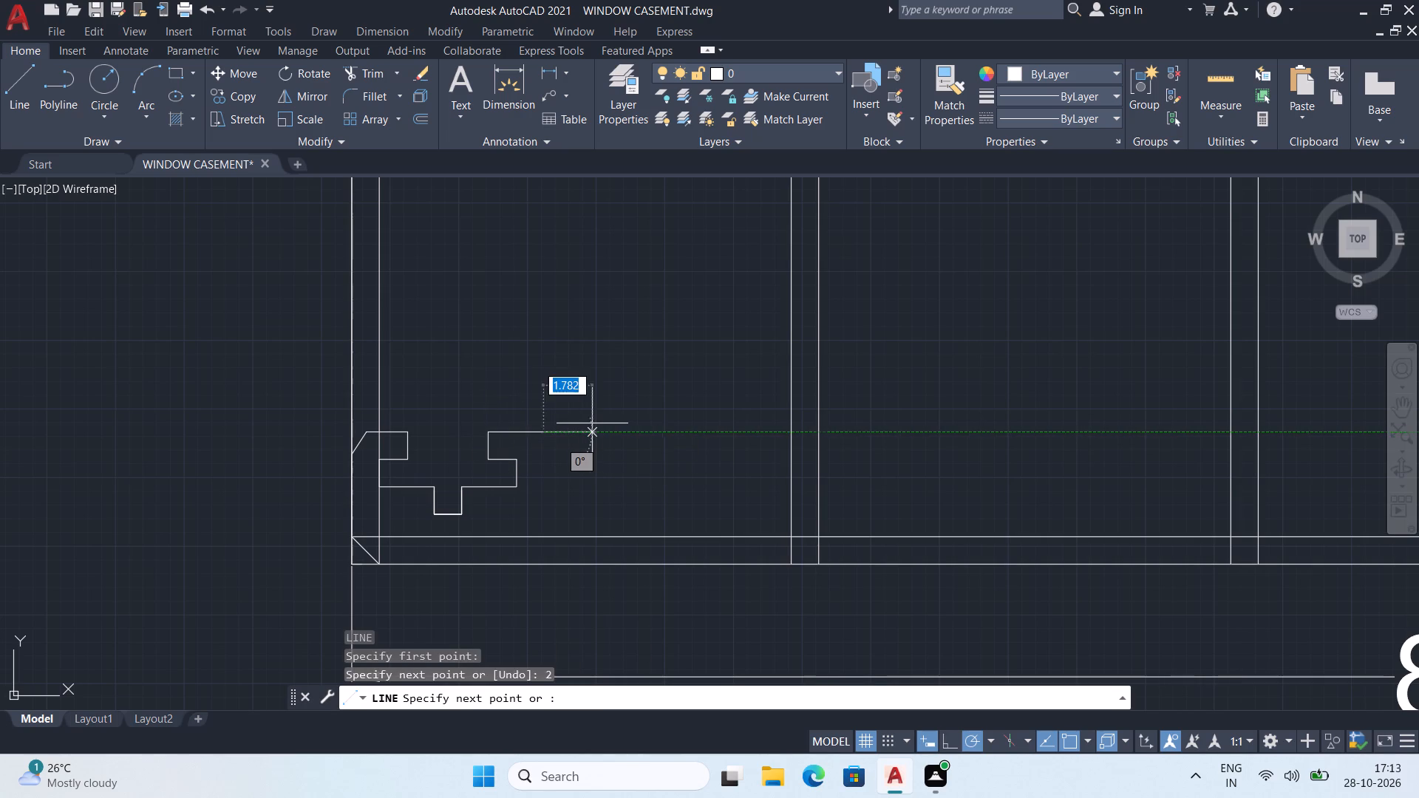
{"action": "middle_click_drag", "start_coordinate": [560, 507], "coordinate": [575, 454]}
{"action": "scroll", "coordinate": [568, 454], "scroll_direction": "up", "scroll_amount": 2}
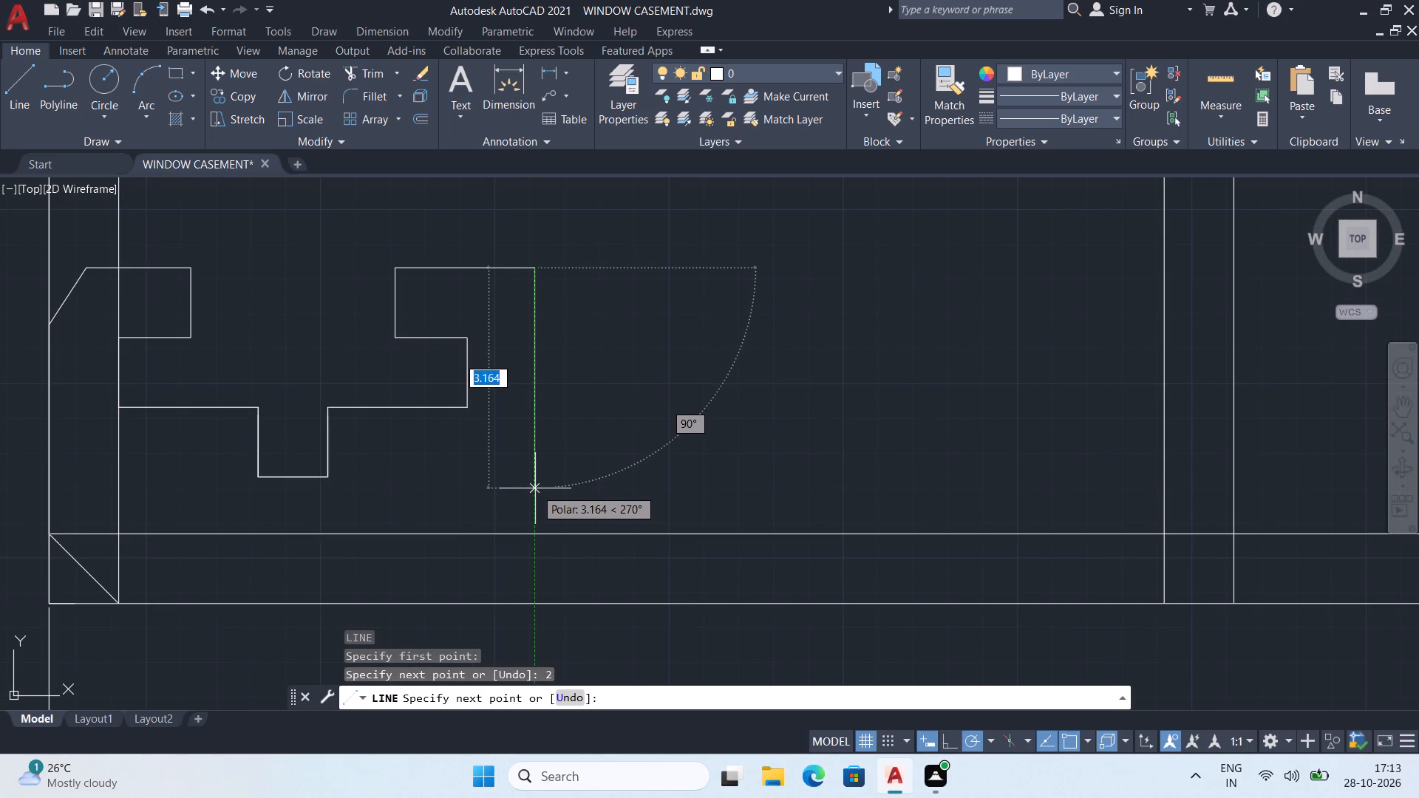
{"action": "left_click", "coordinate": [533, 486]}
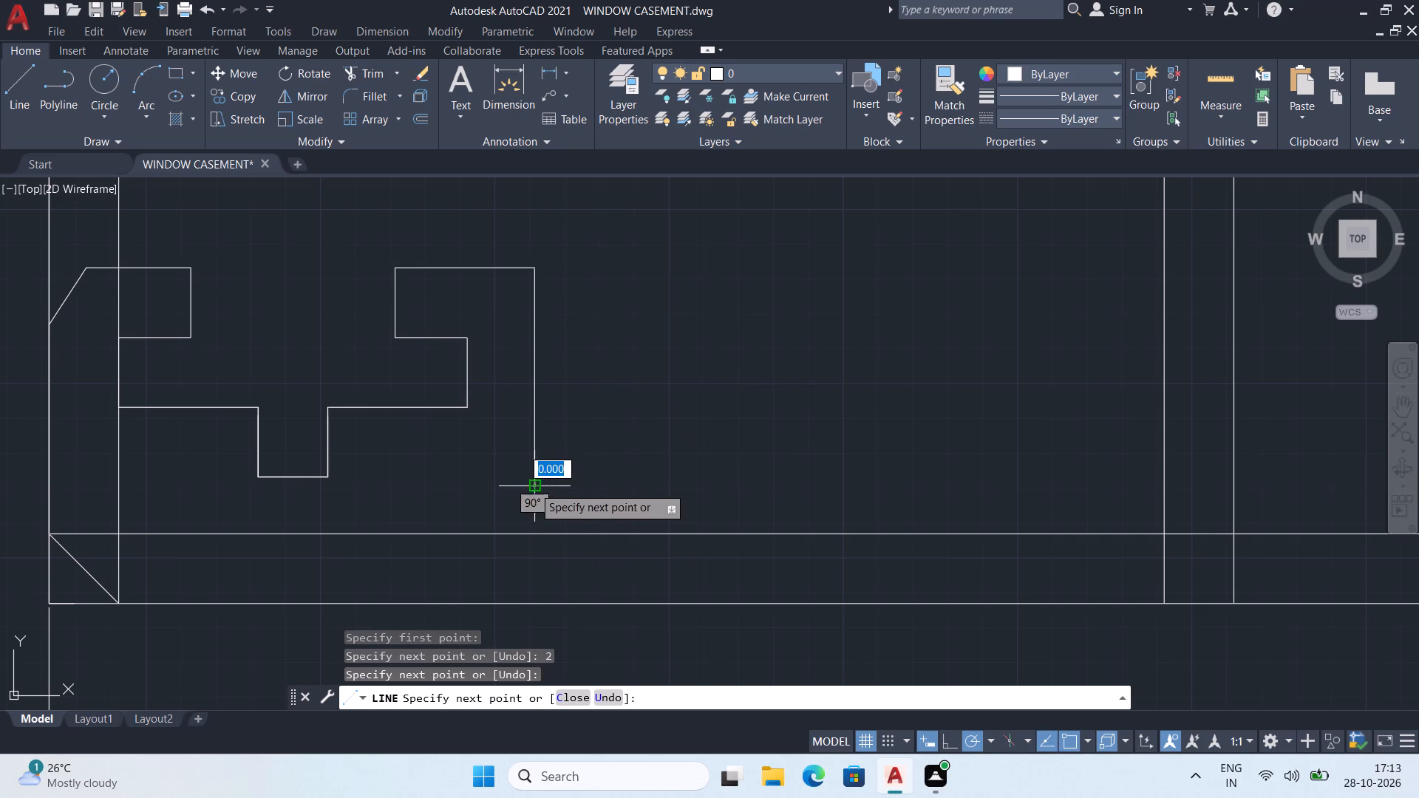
{"action": "left_click", "coordinate": [579, 548]}
{"action": "key", "text": "Escape"}
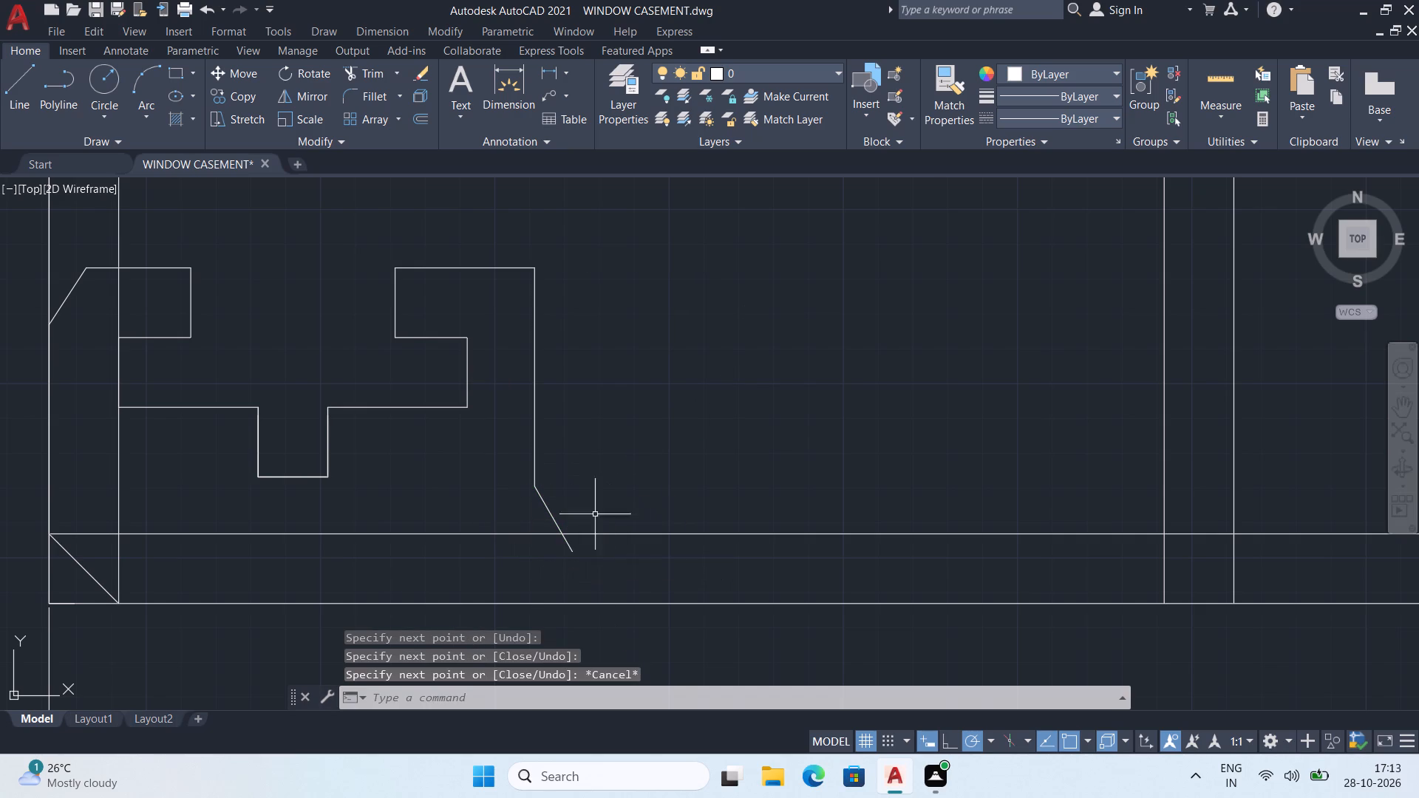
Trim the right hook's slope where it overshoots below the bottom wall's inner line.
{"action": "scroll", "coordinate": [603, 495], "scroll_direction": "down", "scroll_amount": 1}
{"action": "type", "text": "tr"}
{"action": "key", "text": "Return"}
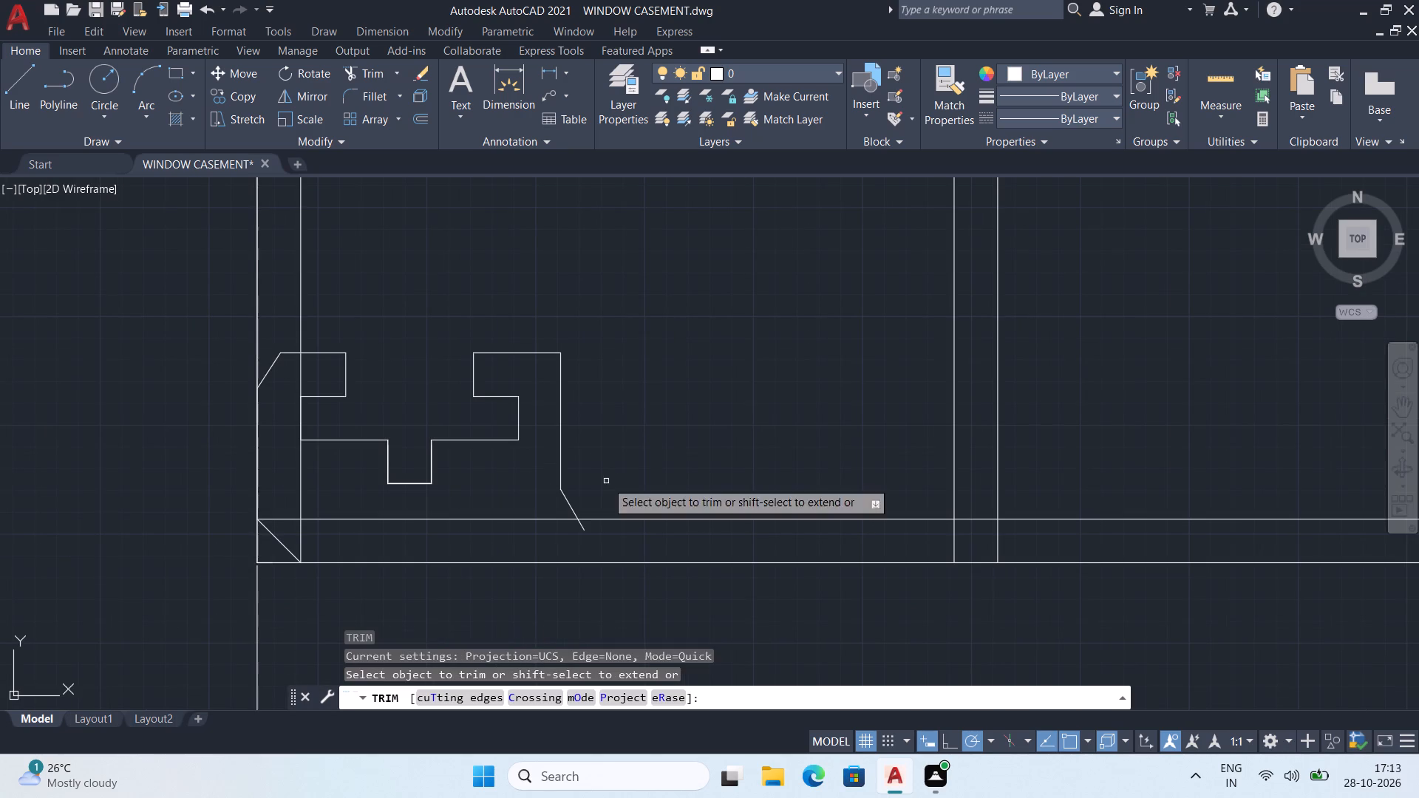
{"action": "scroll", "coordinate": [585, 505], "scroll_direction": "up", "scroll_amount": 2}
{"action": "left_click", "coordinate": [602, 554]}
{"action": "left_click", "coordinate": [545, 552]}
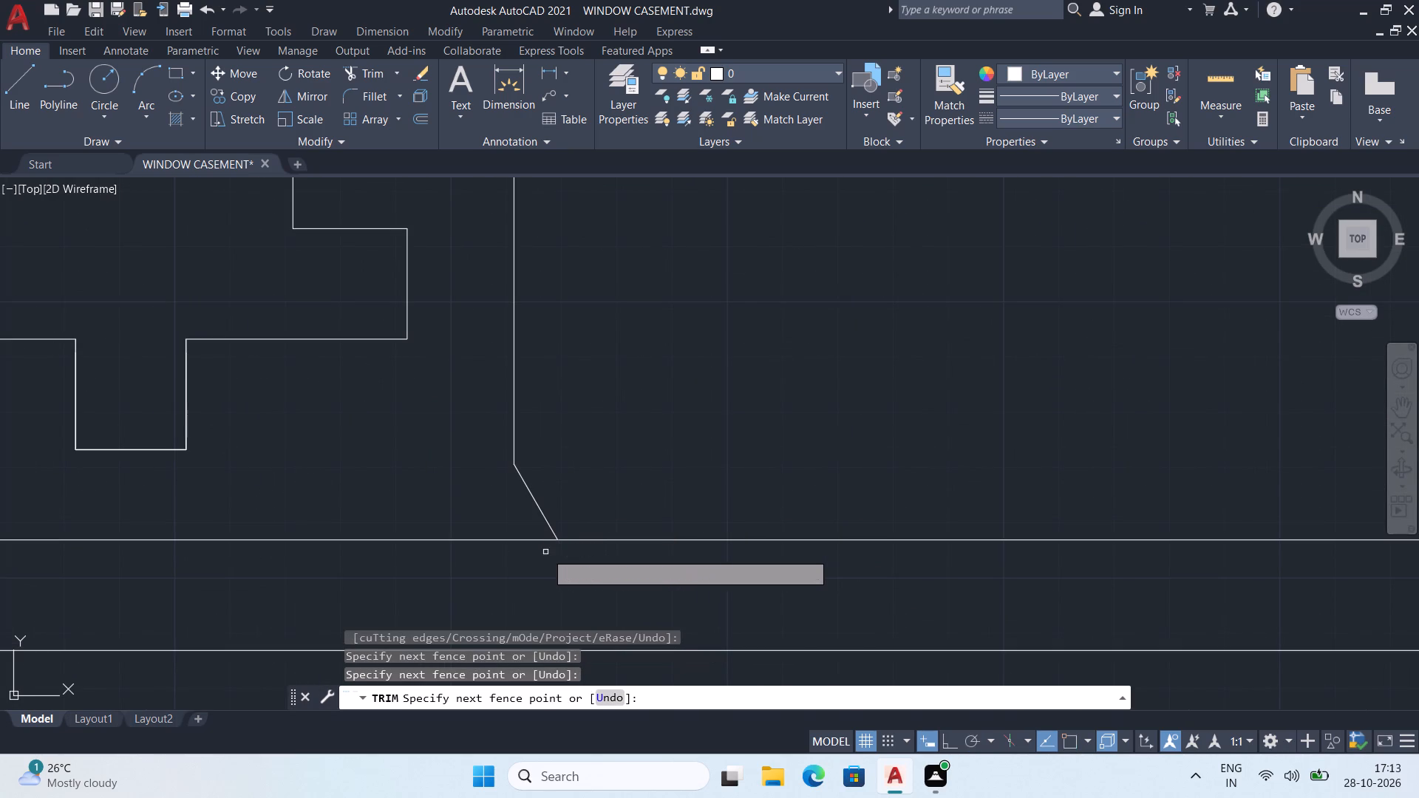
Trim the left wall's inner line inside the left hook and between the groove and the bottom wall.
{"action": "scroll", "coordinate": [650, 406], "scroll_direction": "down", "scroll_amount": 2}
{"action": "middle_click_drag", "start_coordinate": [656, 392], "coordinate": [676, 459]}
{"action": "scroll", "coordinate": [375, 359], "scroll_direction": "up", "scroll_amount": 2}
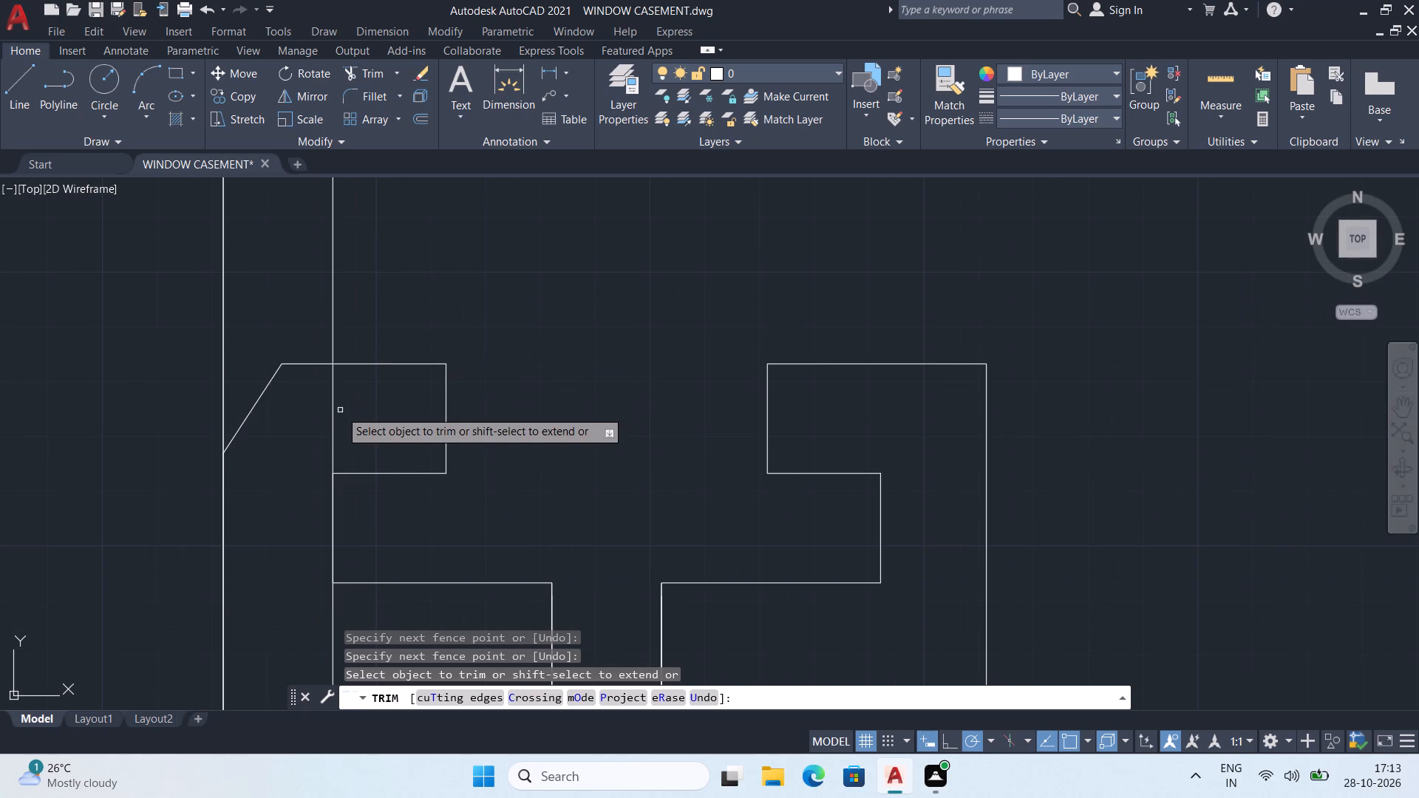
{"action": "left_click", "coordinate": [333, 418]}
{"action": "scroll", "coordinate": [335, 412], "scroll_direction": "down", "scroll_amount": 2}
{"action": "scroll", "coordinate": [310, 521], "scroll_direction": "up", "scroll_amount": 1}
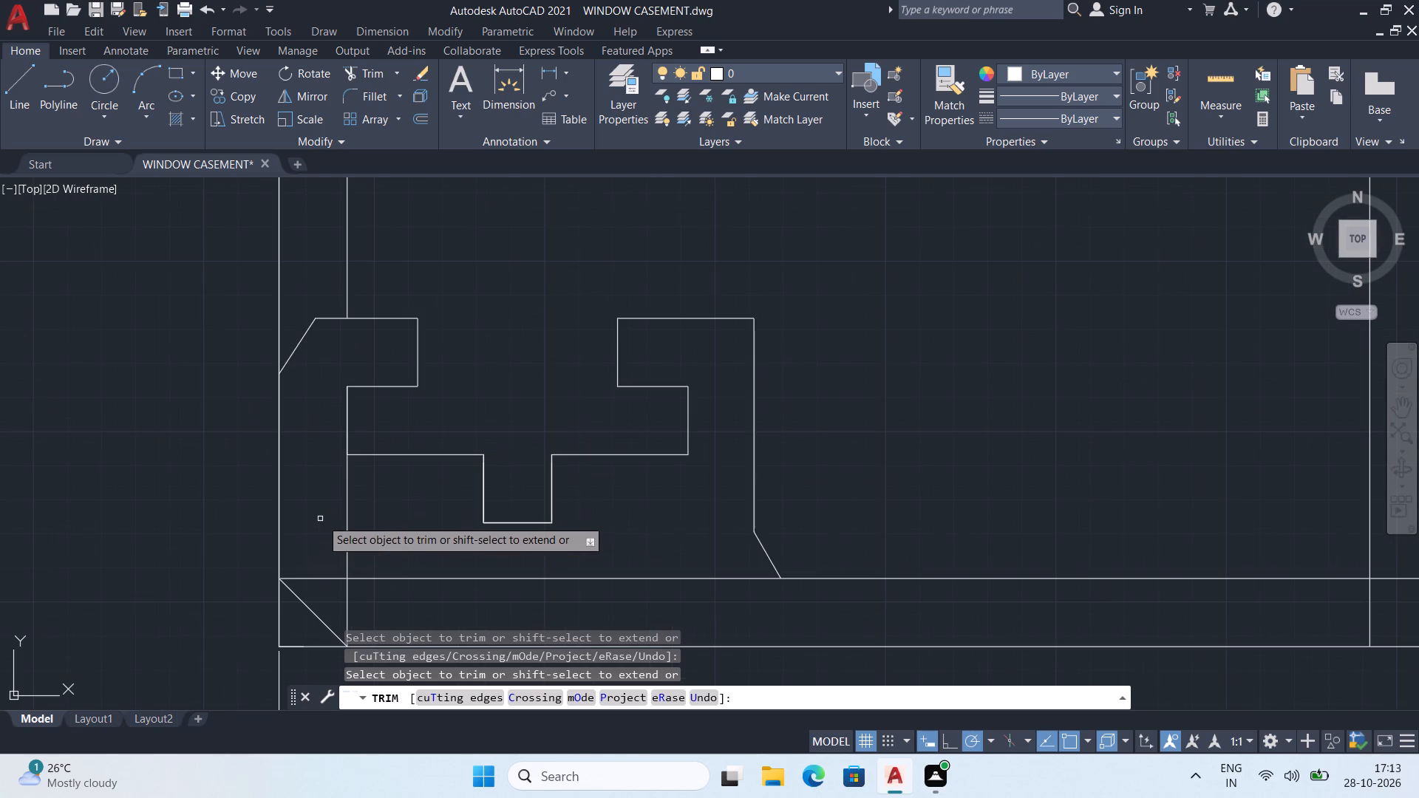
{"action": "left_click", "coordinate": [330, 519]}
{"action": "left_click", "coordinate": [393, 536]}
Trim the bottom wall's inner line up to the right hook's slope, plus the corner diagonal and leftover wall line.
{"action": "middle_click_drag", "start_coordinate": [393, 544], "coordinate": [388, 420]}
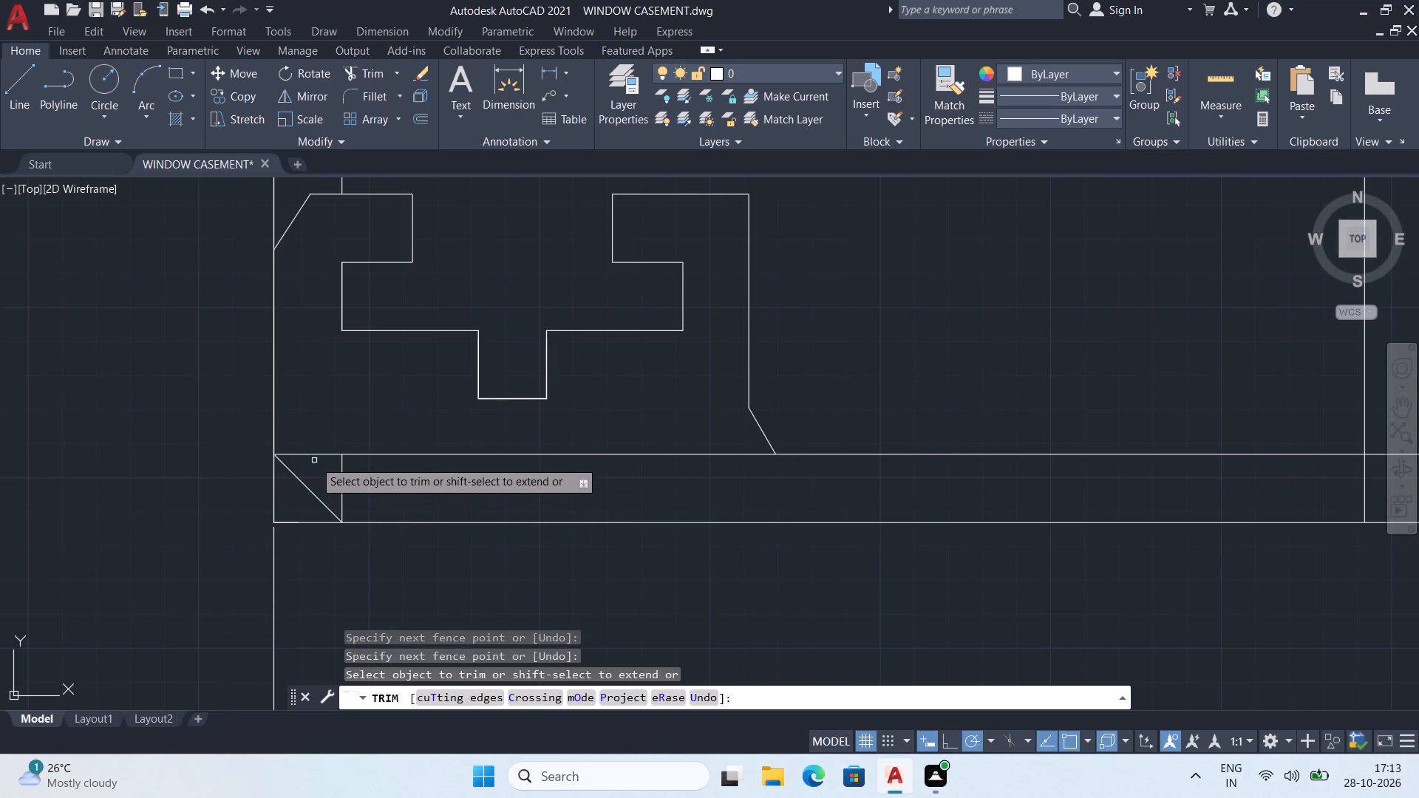
{"action": "left_click", "coordinate": [314, 445]}
{"action": "left_click", "coordinate": [311, 494]}
{"action": "left_click", "coordinate": [316, 494]}
{"action": "left_click", "coordinate": [400, 451]}
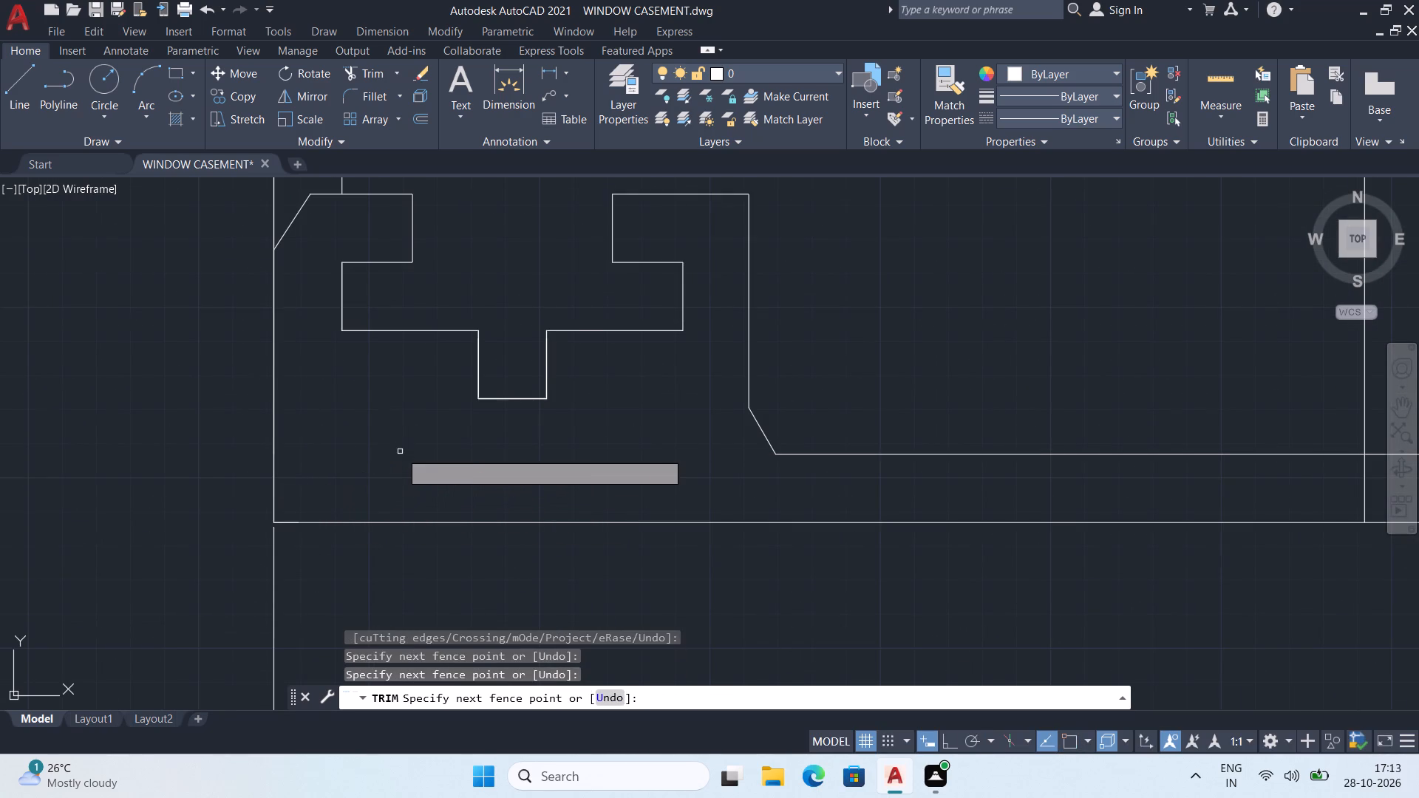
{"action": "scroll", "coordinate": [408, 449], "scroll_direction": "down", "scroll_amount": 2}
{"action": "middle_click_drag", "start_coordinate": [423, 449], "coordinate": [443, 525]}
{"action": "middle_click_drag", "start_coordinate": [517, 315], "coordinate": [517, 417]}
{"action": "scroll", "coordinate": [523, 386], "scroll_direction": "down", "scroll_amount": 2}
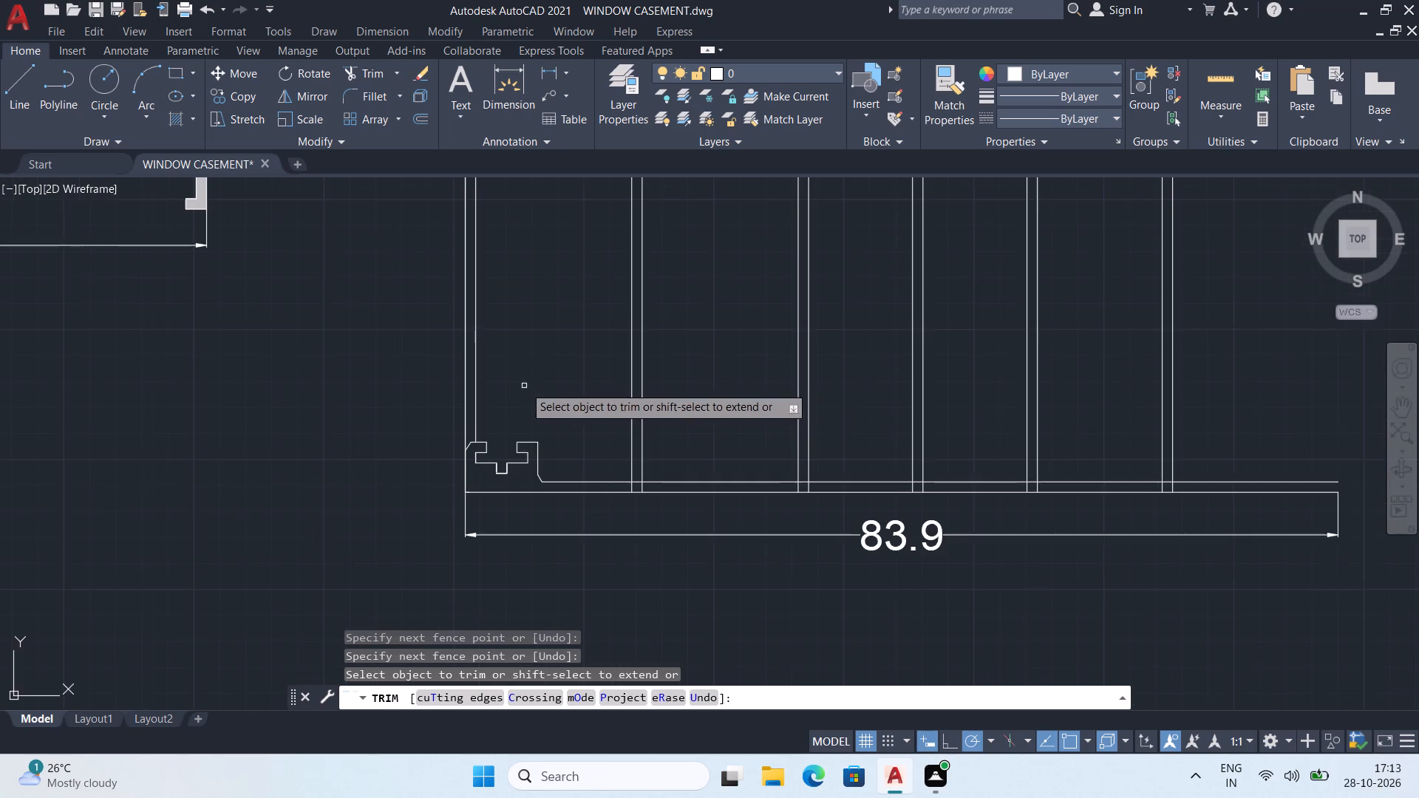
{"action": "middle_click_drag", "start_coordinate": [534, 387], "coordinate": [507, 377]}
{"action": "key", "text": "space"}
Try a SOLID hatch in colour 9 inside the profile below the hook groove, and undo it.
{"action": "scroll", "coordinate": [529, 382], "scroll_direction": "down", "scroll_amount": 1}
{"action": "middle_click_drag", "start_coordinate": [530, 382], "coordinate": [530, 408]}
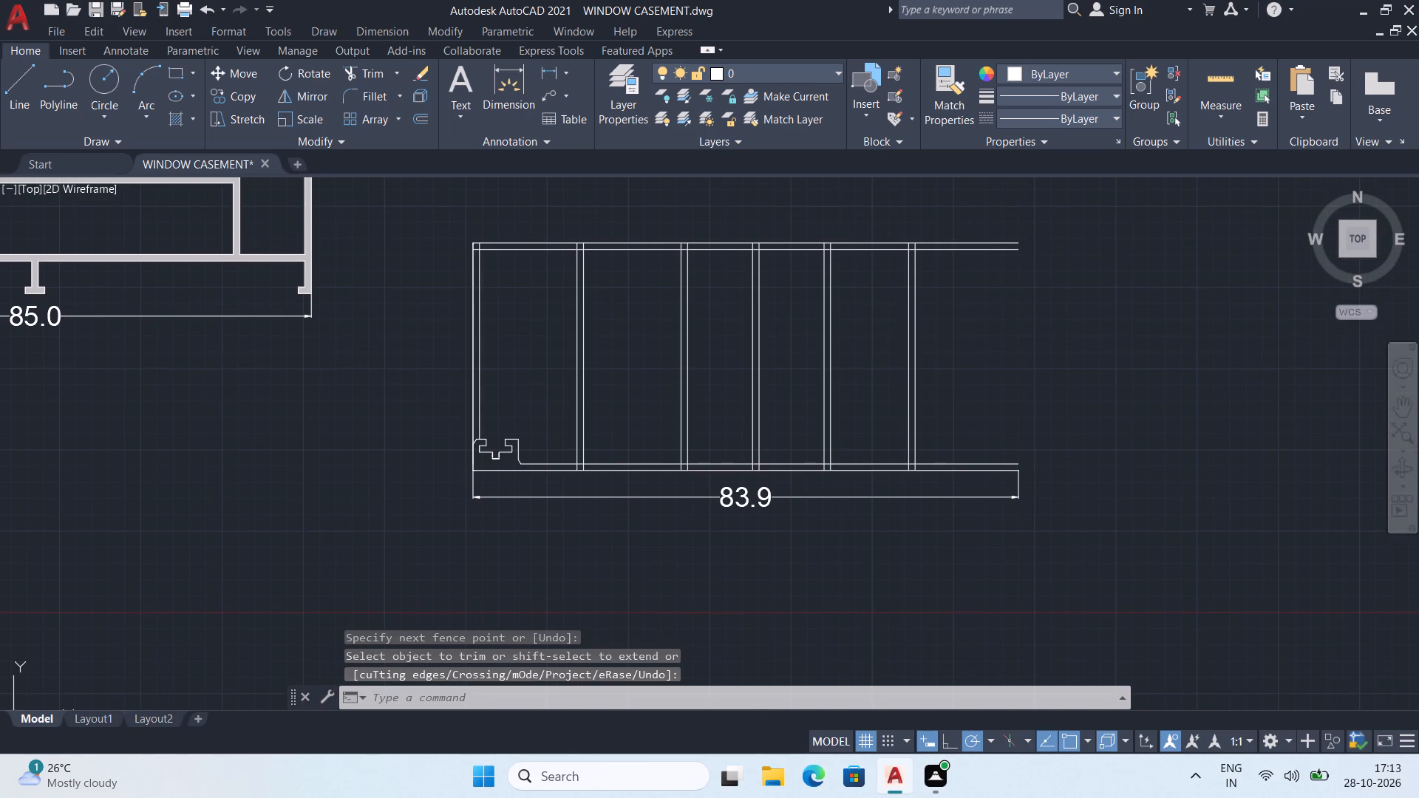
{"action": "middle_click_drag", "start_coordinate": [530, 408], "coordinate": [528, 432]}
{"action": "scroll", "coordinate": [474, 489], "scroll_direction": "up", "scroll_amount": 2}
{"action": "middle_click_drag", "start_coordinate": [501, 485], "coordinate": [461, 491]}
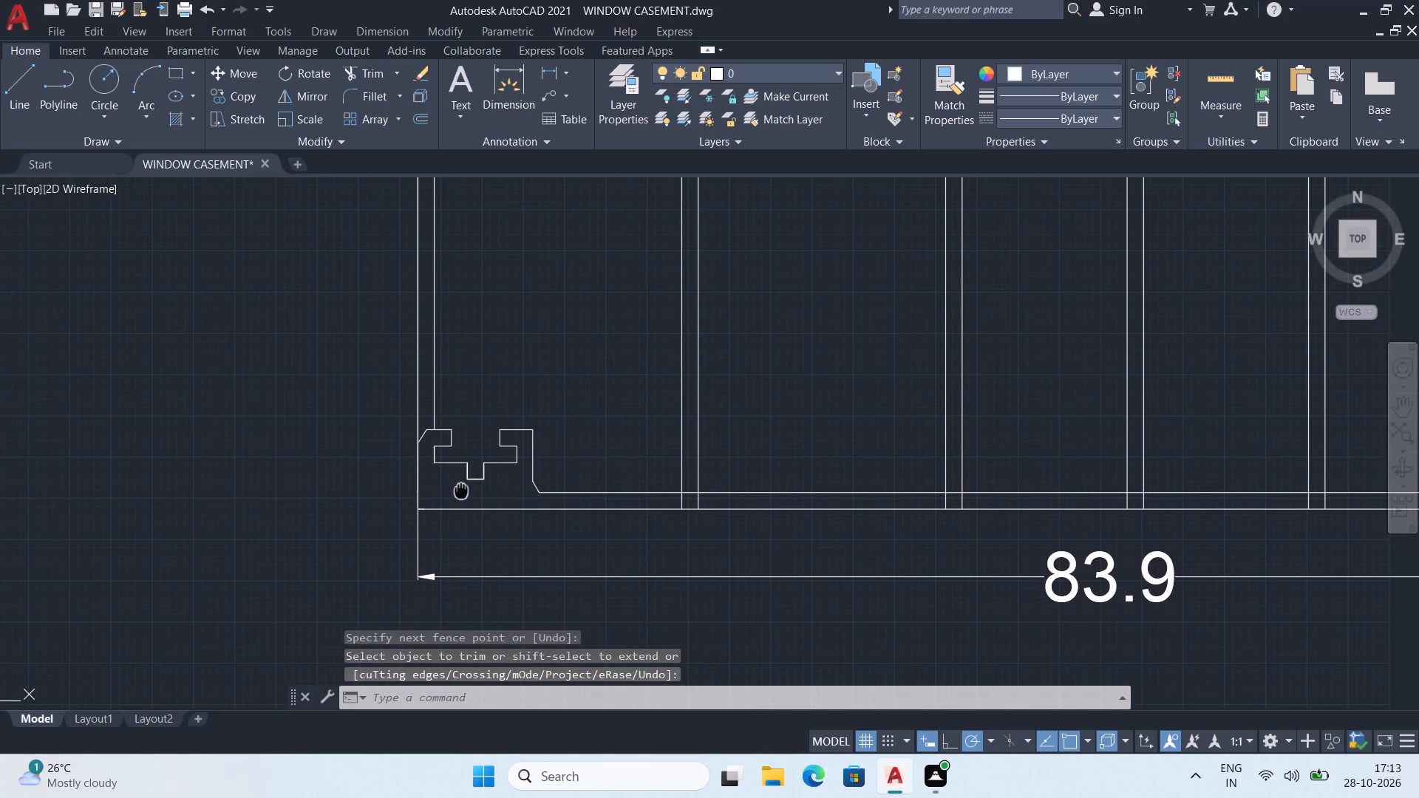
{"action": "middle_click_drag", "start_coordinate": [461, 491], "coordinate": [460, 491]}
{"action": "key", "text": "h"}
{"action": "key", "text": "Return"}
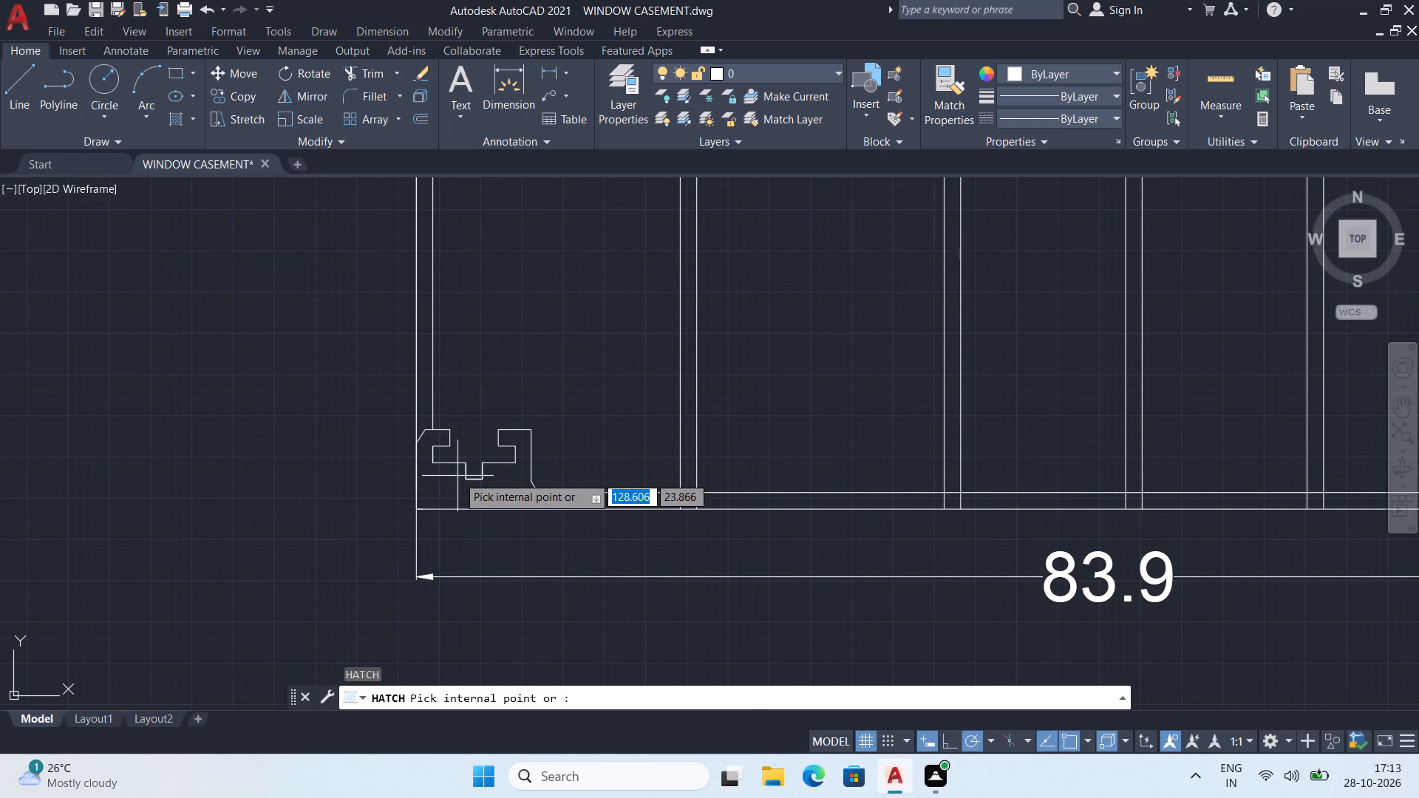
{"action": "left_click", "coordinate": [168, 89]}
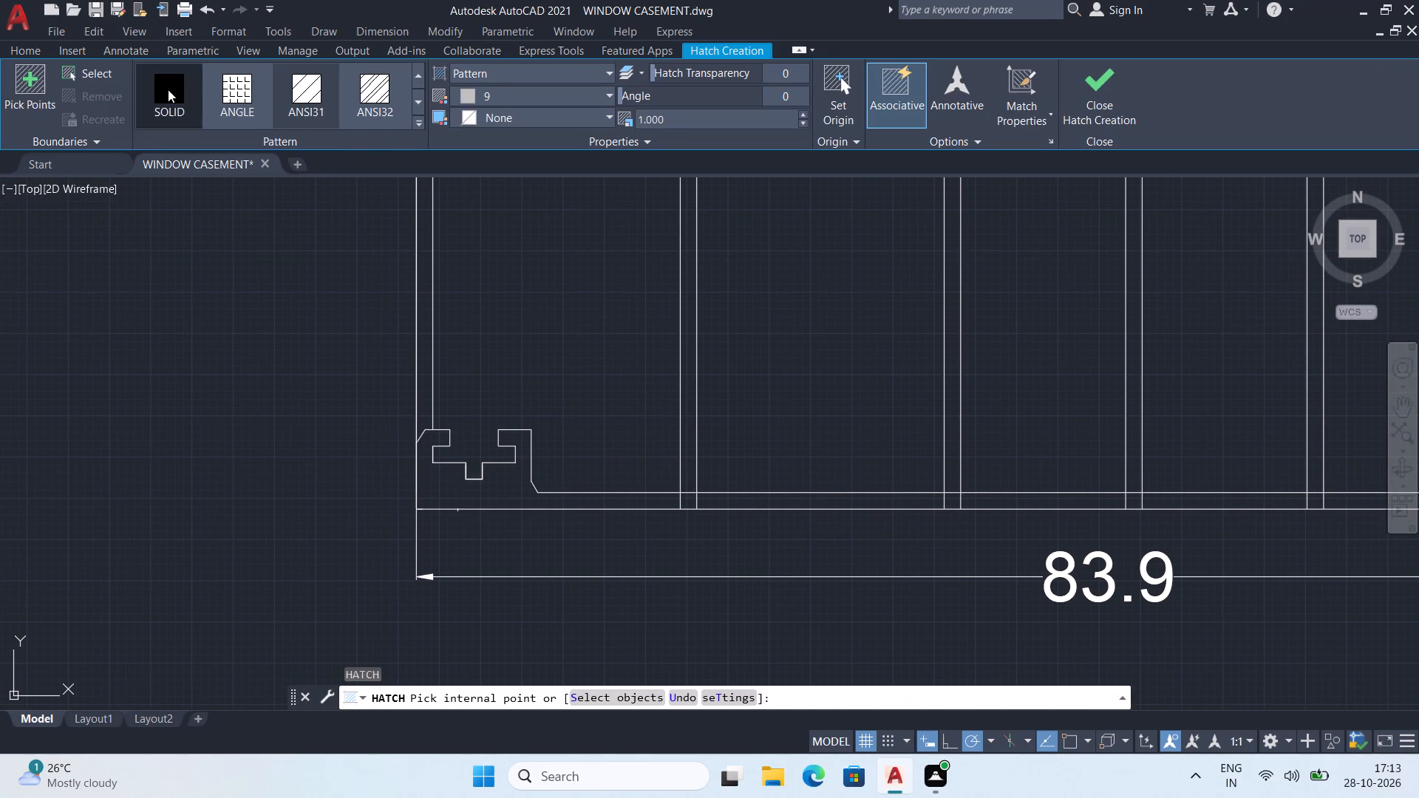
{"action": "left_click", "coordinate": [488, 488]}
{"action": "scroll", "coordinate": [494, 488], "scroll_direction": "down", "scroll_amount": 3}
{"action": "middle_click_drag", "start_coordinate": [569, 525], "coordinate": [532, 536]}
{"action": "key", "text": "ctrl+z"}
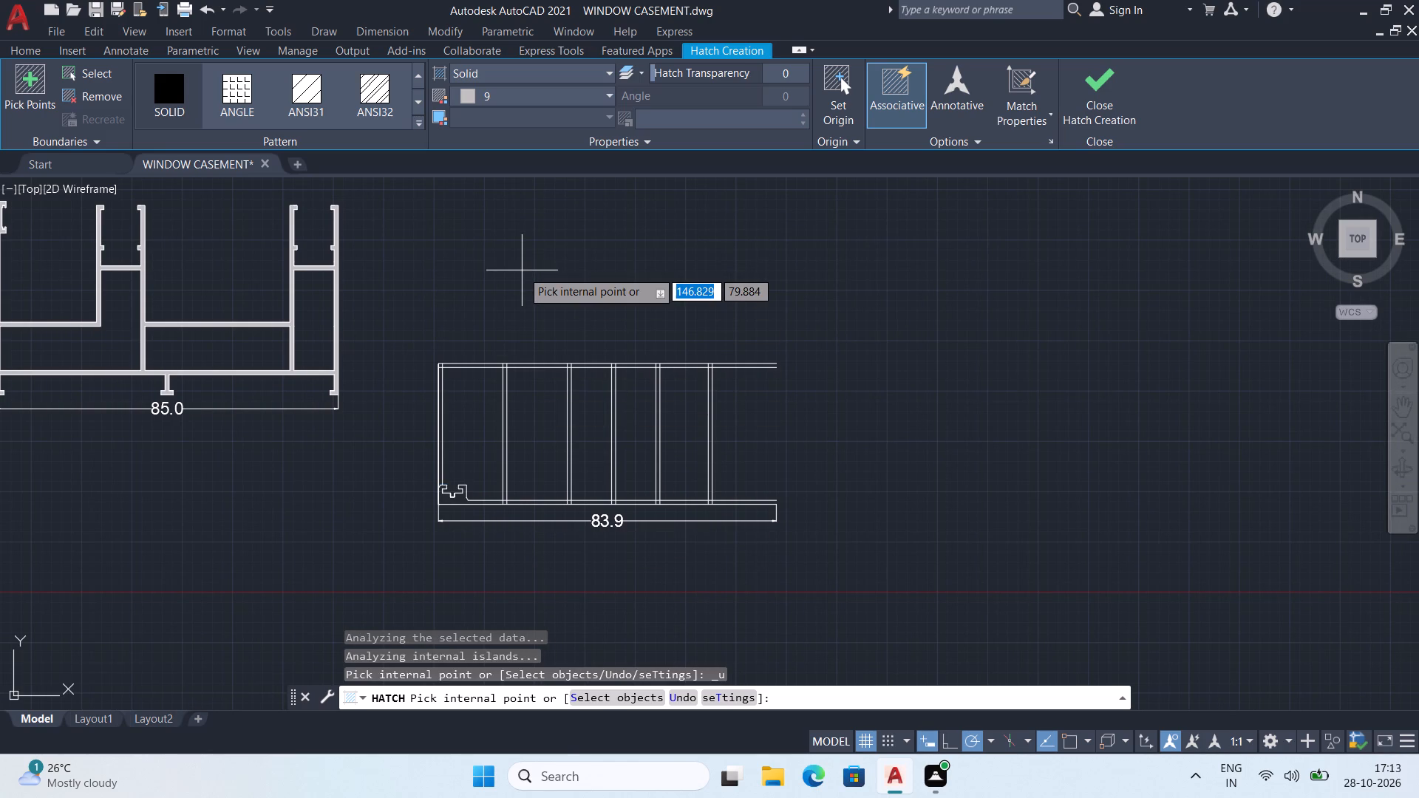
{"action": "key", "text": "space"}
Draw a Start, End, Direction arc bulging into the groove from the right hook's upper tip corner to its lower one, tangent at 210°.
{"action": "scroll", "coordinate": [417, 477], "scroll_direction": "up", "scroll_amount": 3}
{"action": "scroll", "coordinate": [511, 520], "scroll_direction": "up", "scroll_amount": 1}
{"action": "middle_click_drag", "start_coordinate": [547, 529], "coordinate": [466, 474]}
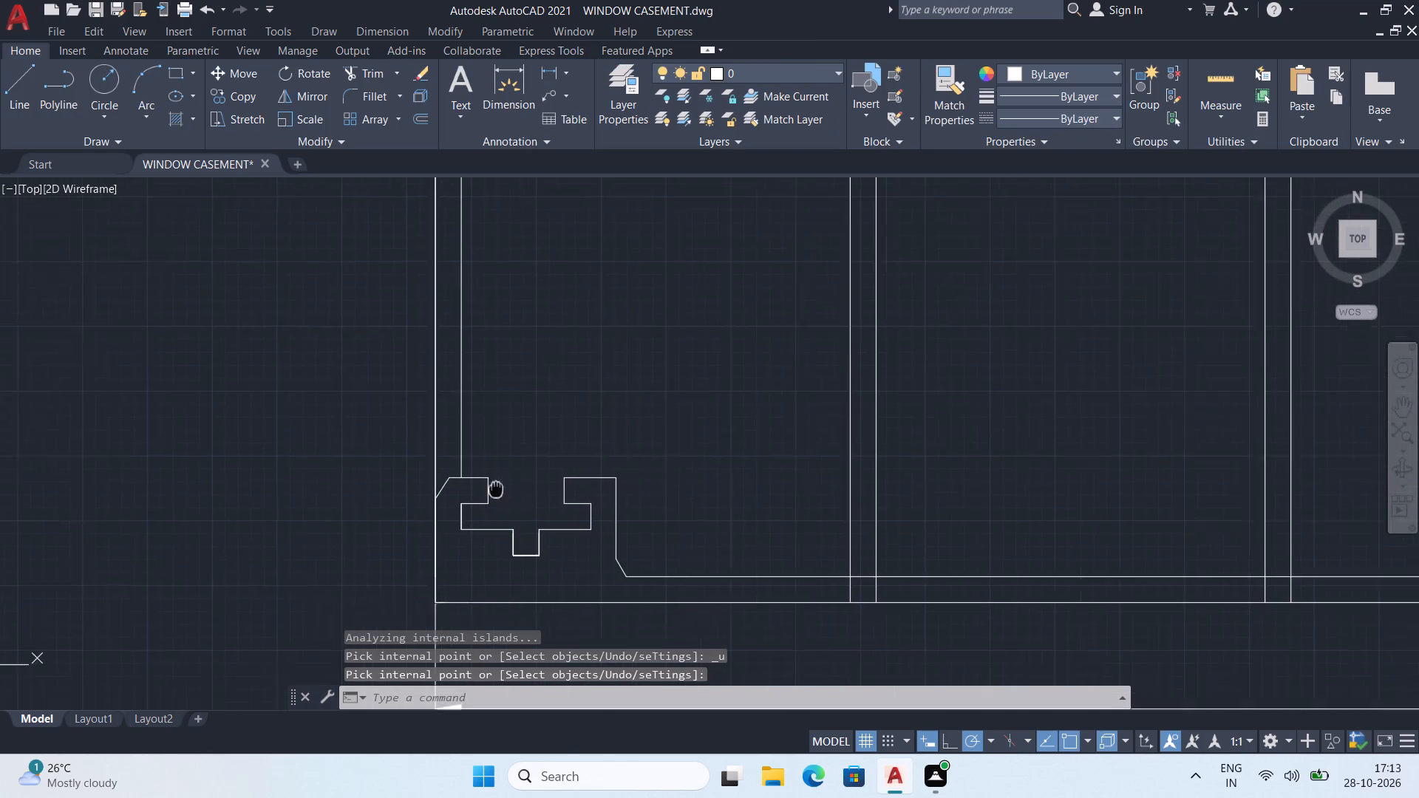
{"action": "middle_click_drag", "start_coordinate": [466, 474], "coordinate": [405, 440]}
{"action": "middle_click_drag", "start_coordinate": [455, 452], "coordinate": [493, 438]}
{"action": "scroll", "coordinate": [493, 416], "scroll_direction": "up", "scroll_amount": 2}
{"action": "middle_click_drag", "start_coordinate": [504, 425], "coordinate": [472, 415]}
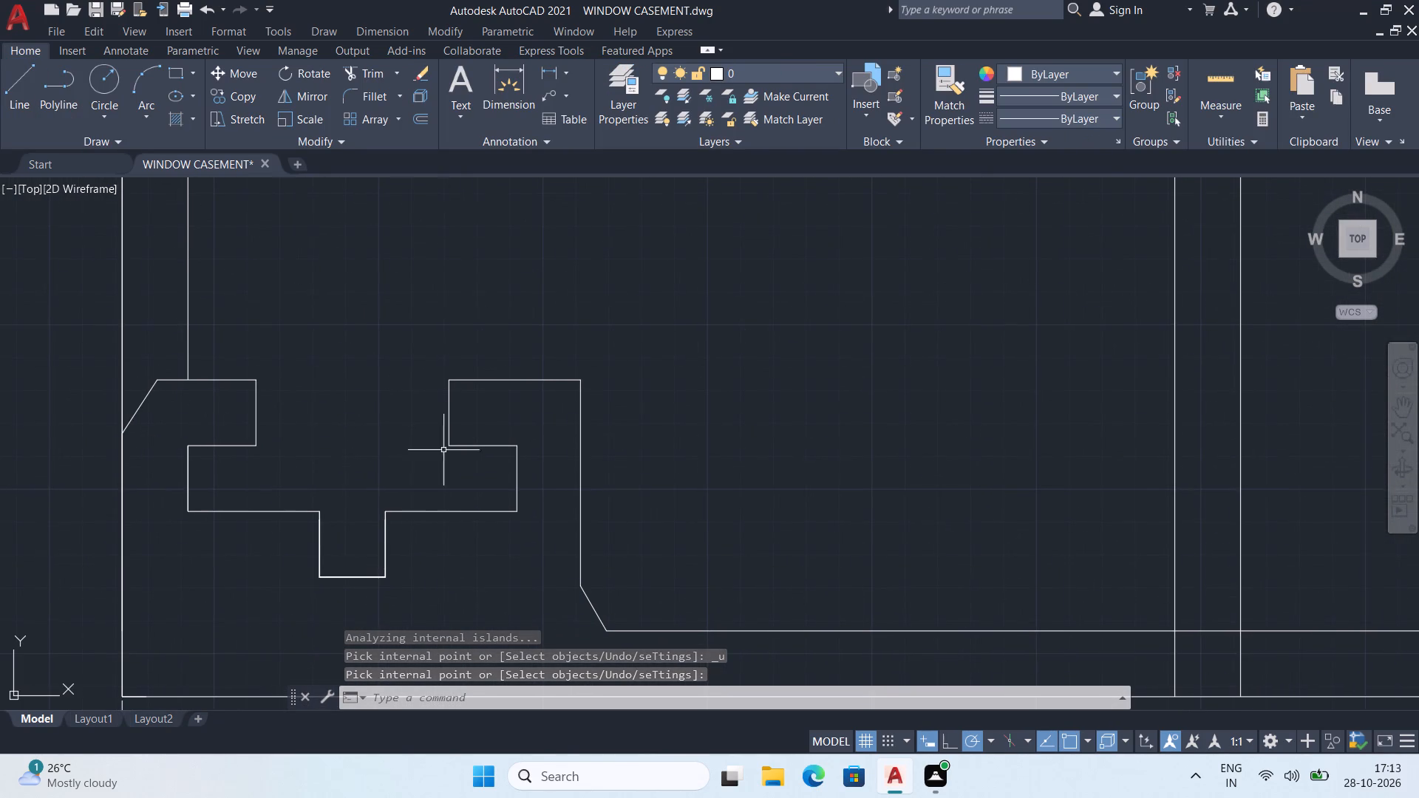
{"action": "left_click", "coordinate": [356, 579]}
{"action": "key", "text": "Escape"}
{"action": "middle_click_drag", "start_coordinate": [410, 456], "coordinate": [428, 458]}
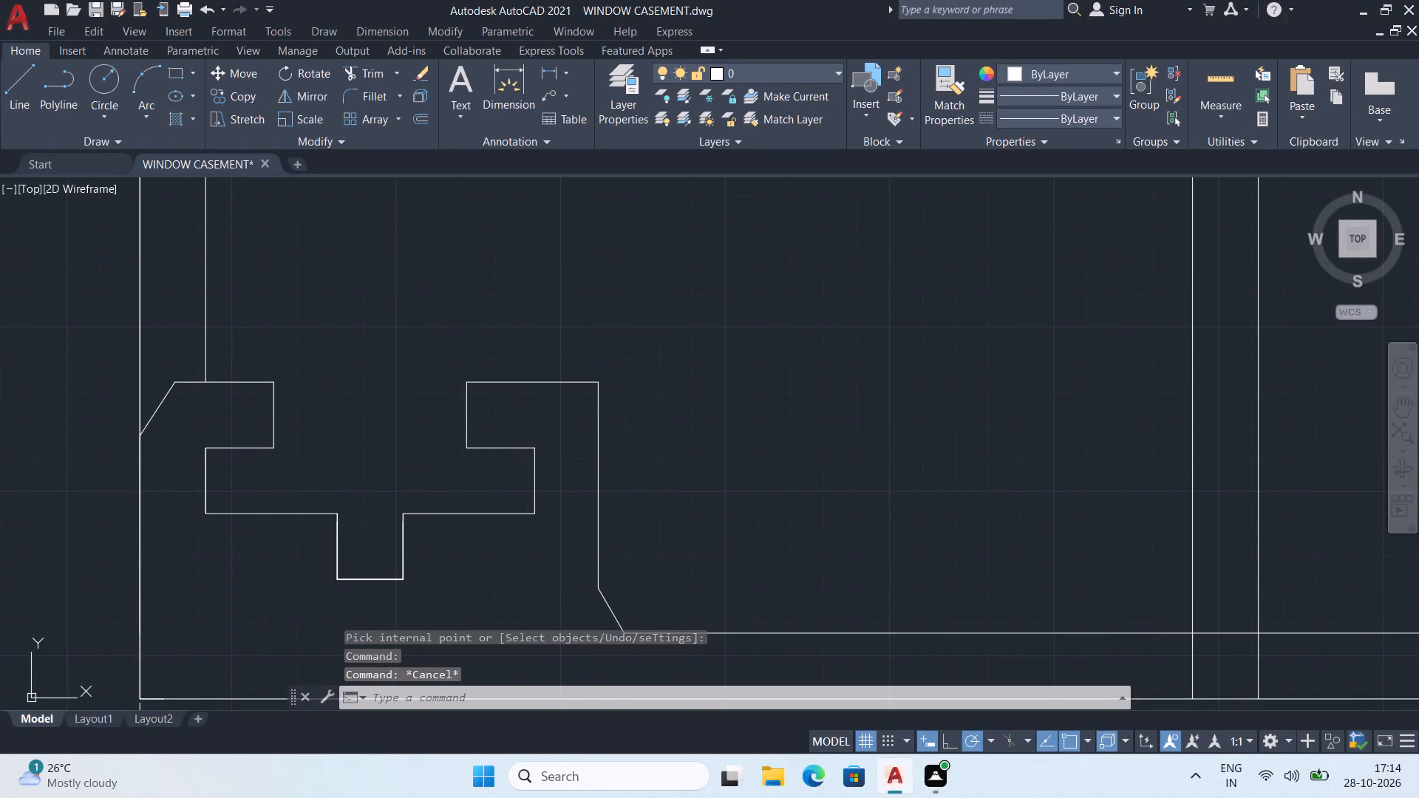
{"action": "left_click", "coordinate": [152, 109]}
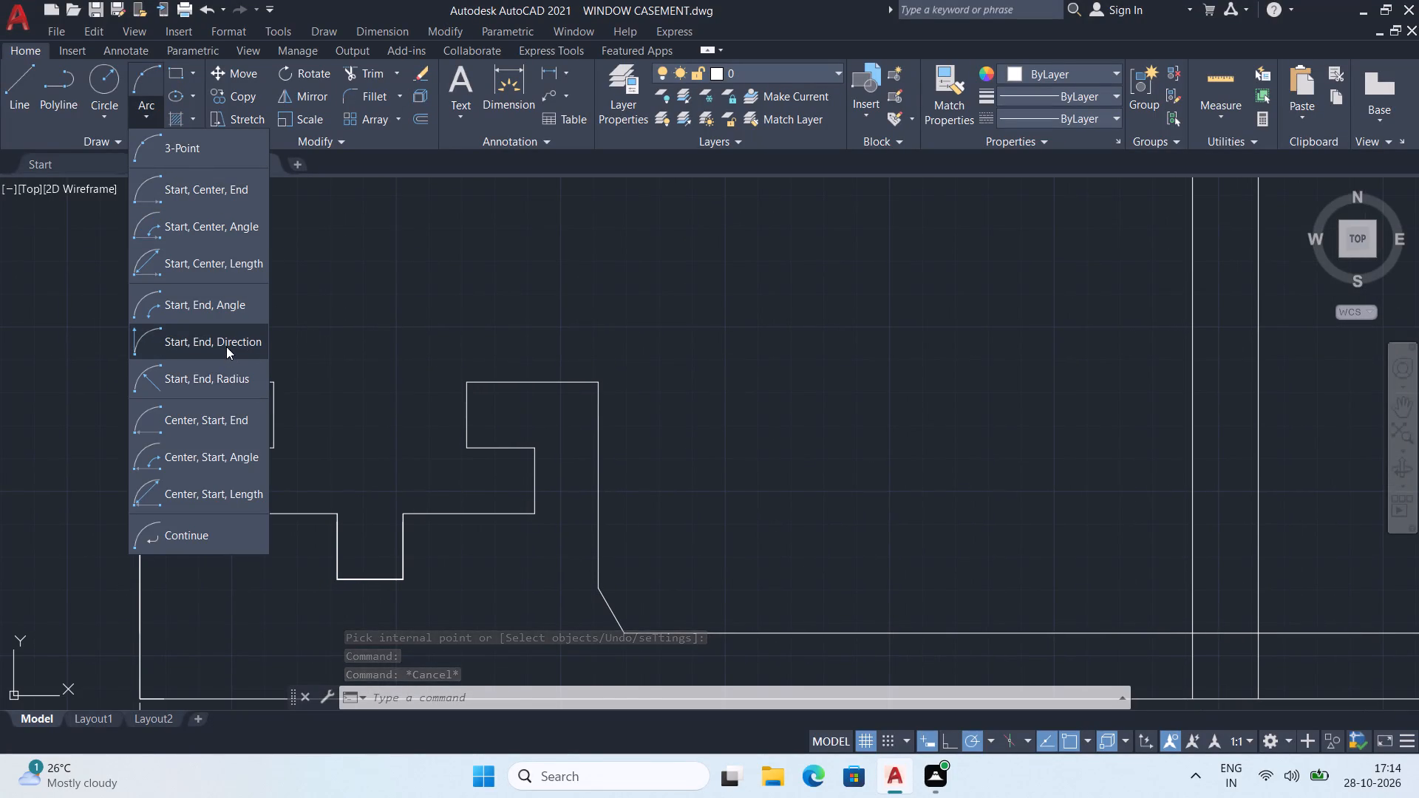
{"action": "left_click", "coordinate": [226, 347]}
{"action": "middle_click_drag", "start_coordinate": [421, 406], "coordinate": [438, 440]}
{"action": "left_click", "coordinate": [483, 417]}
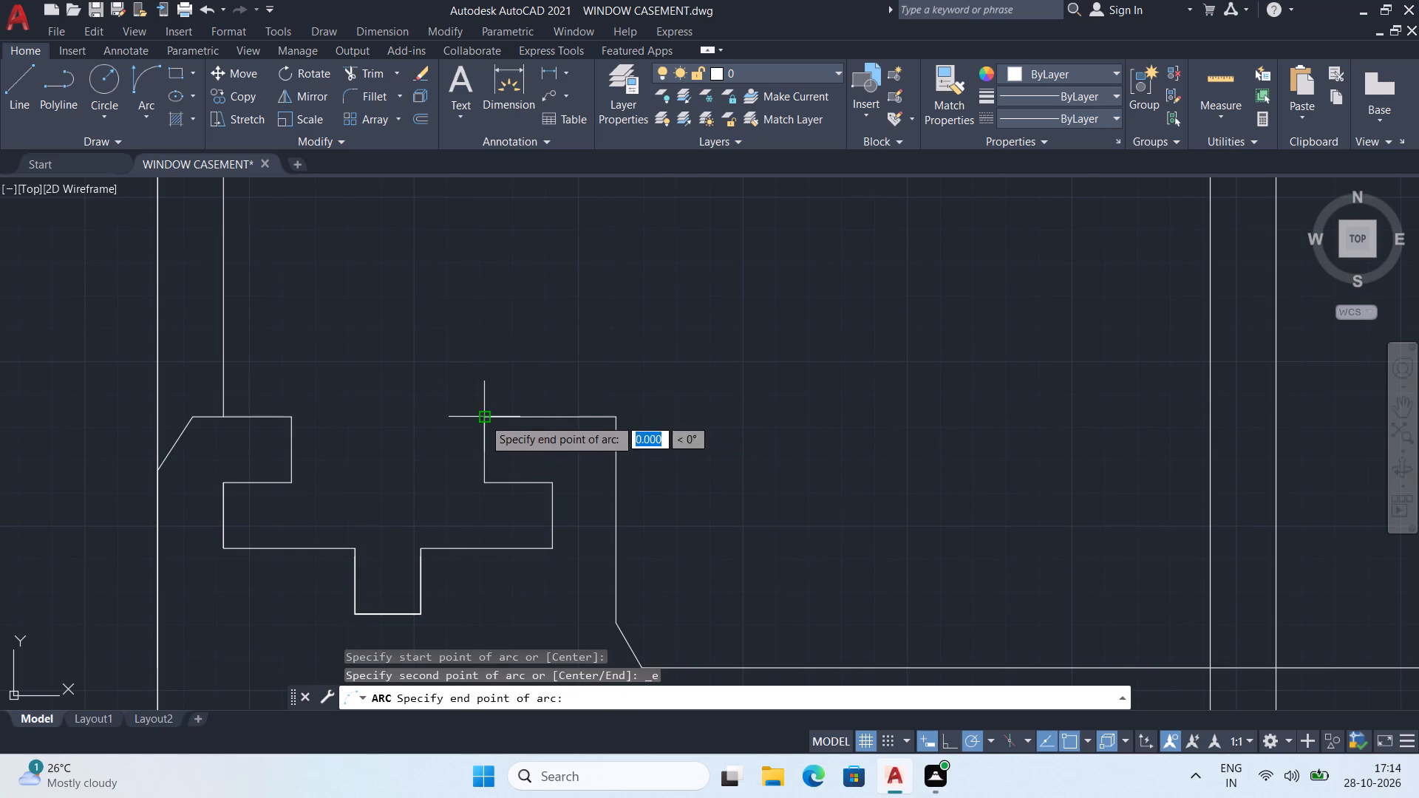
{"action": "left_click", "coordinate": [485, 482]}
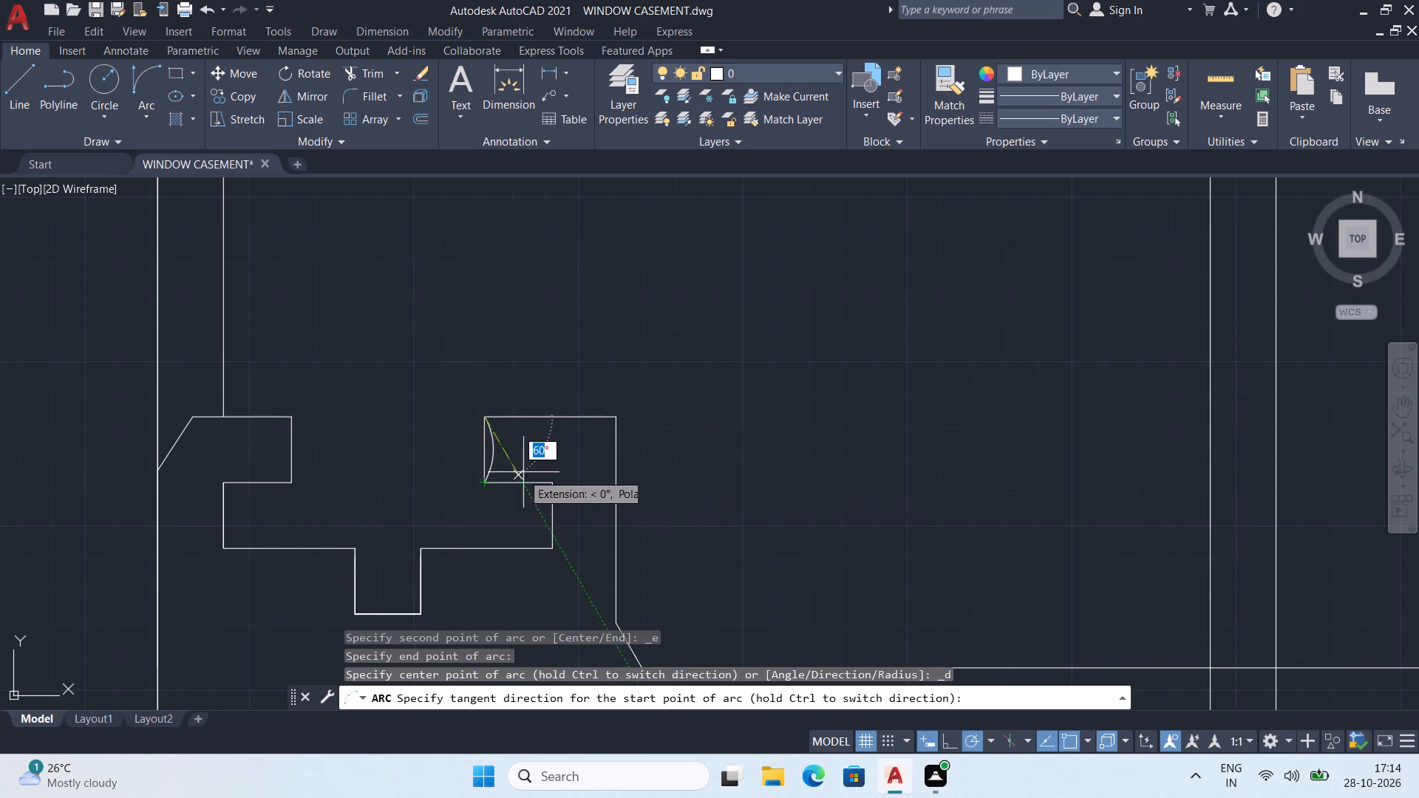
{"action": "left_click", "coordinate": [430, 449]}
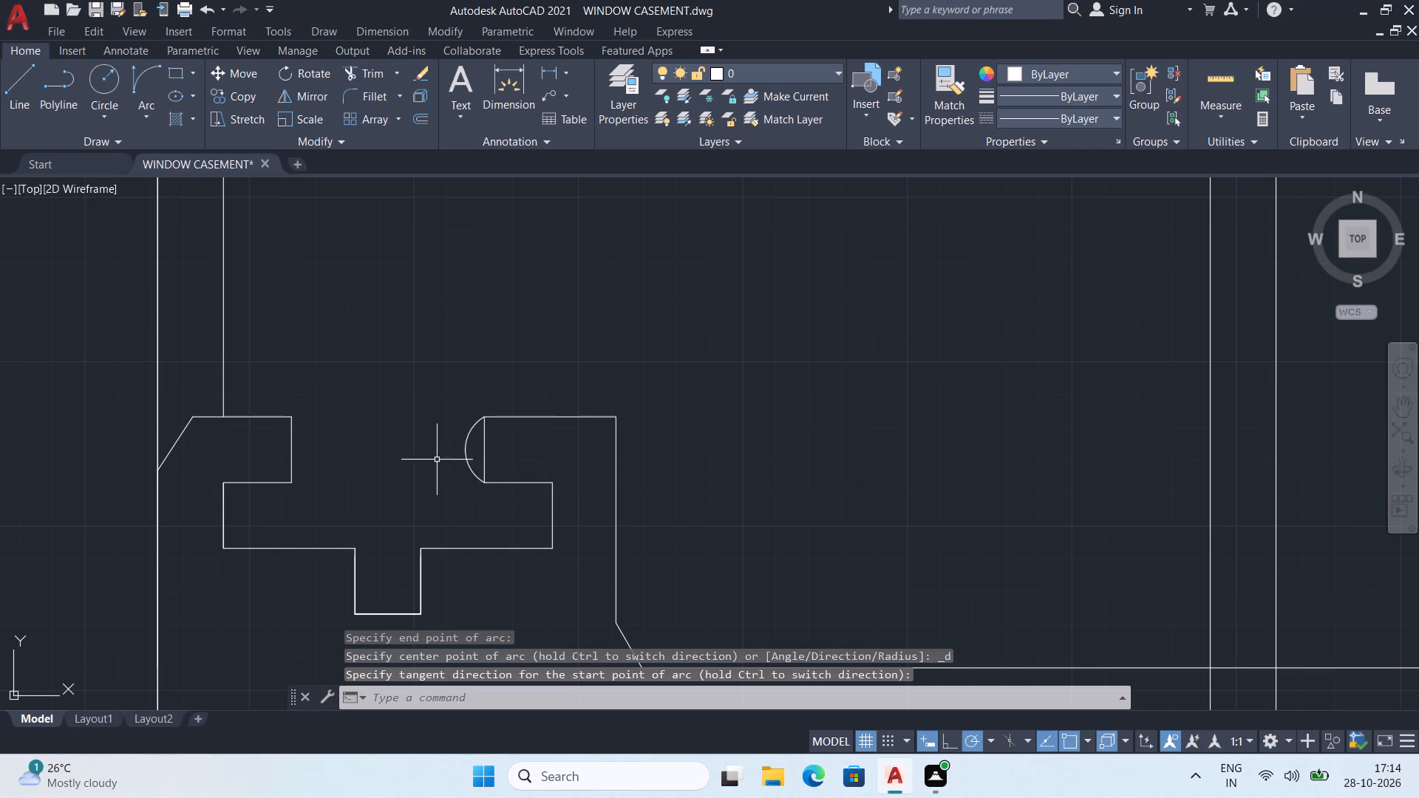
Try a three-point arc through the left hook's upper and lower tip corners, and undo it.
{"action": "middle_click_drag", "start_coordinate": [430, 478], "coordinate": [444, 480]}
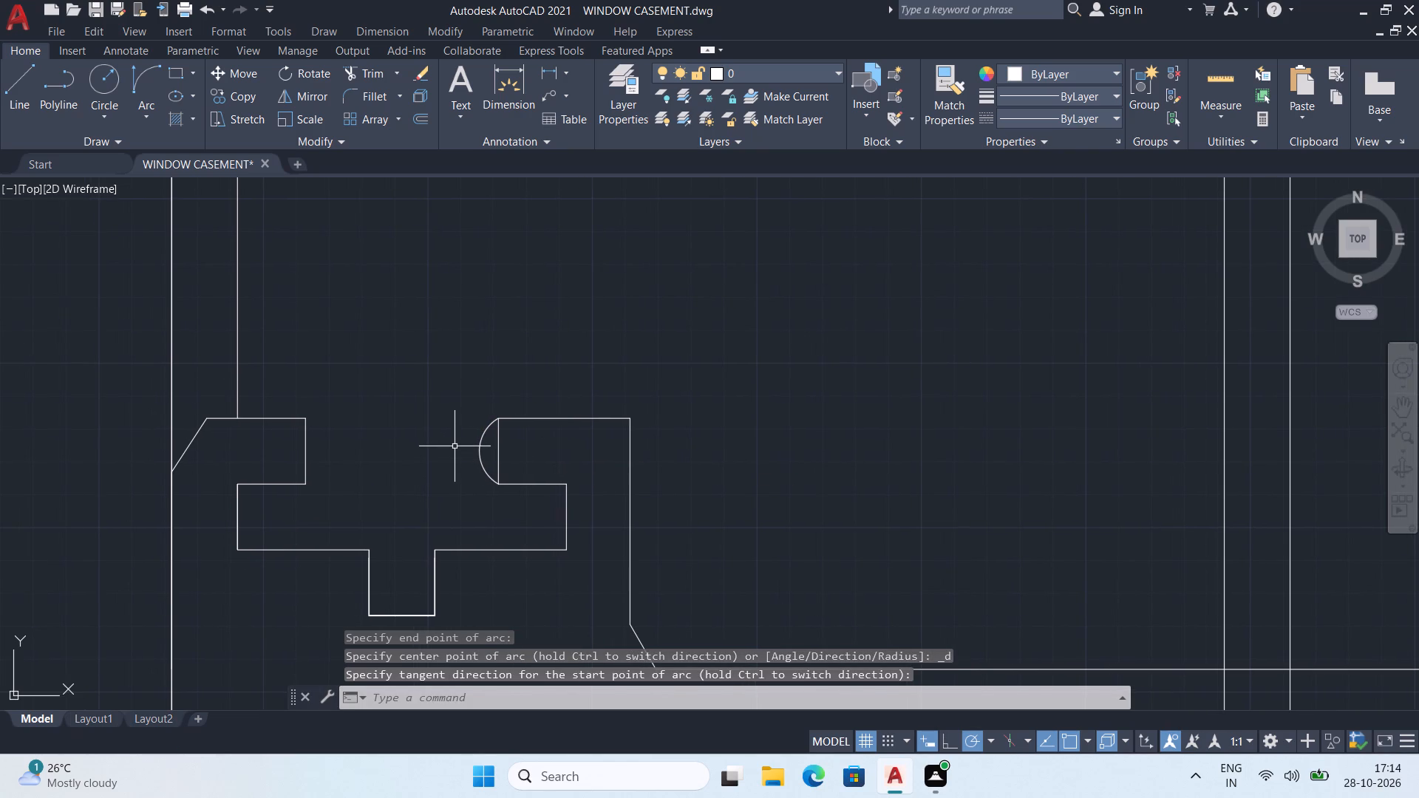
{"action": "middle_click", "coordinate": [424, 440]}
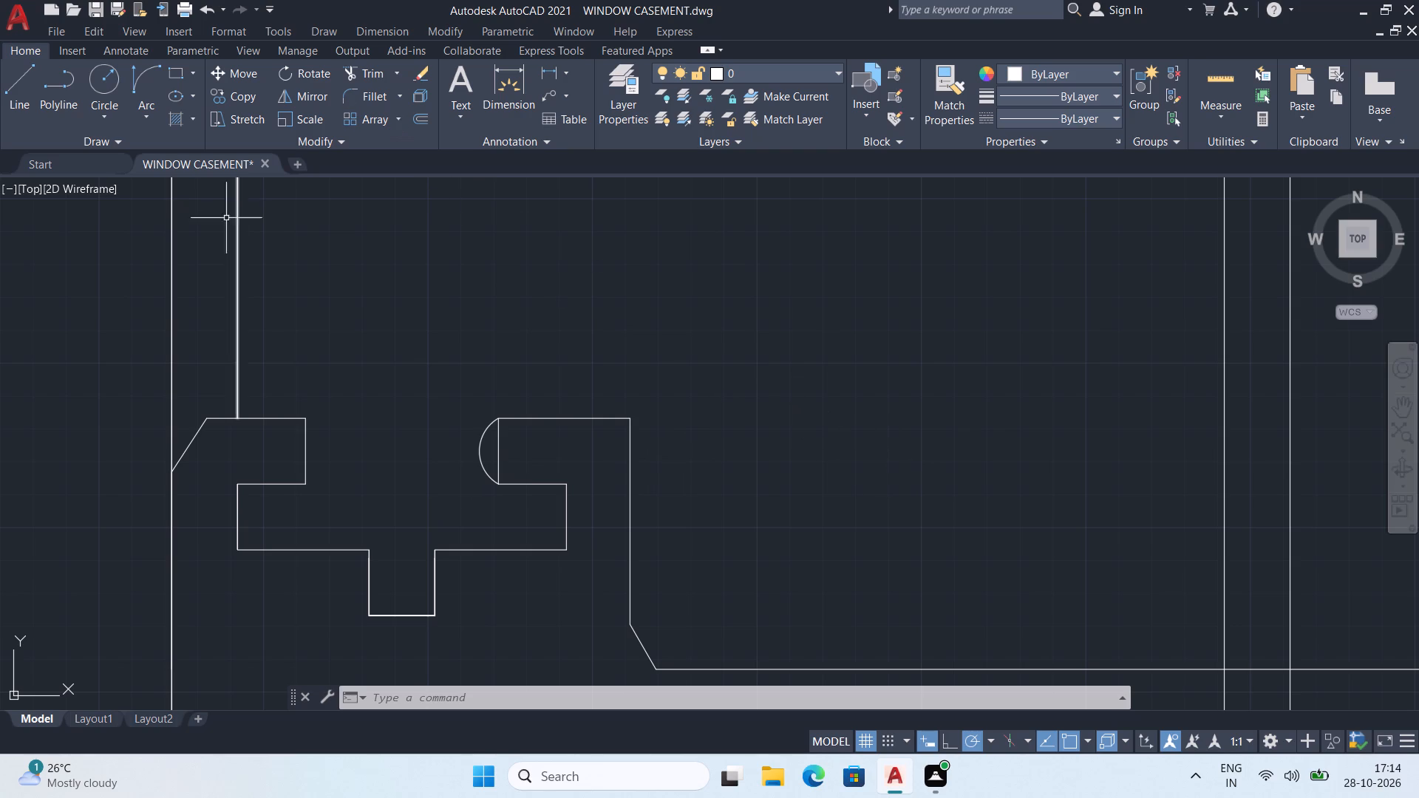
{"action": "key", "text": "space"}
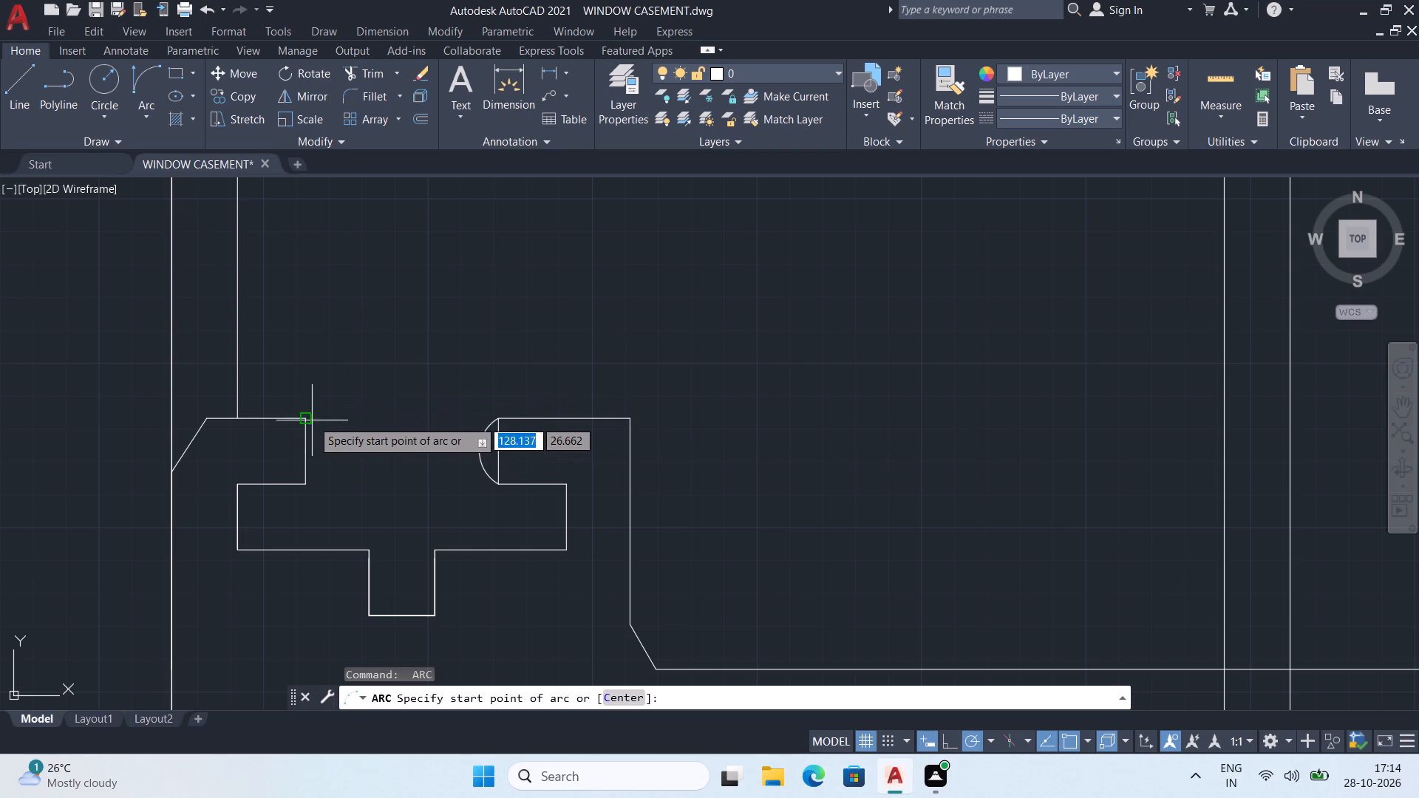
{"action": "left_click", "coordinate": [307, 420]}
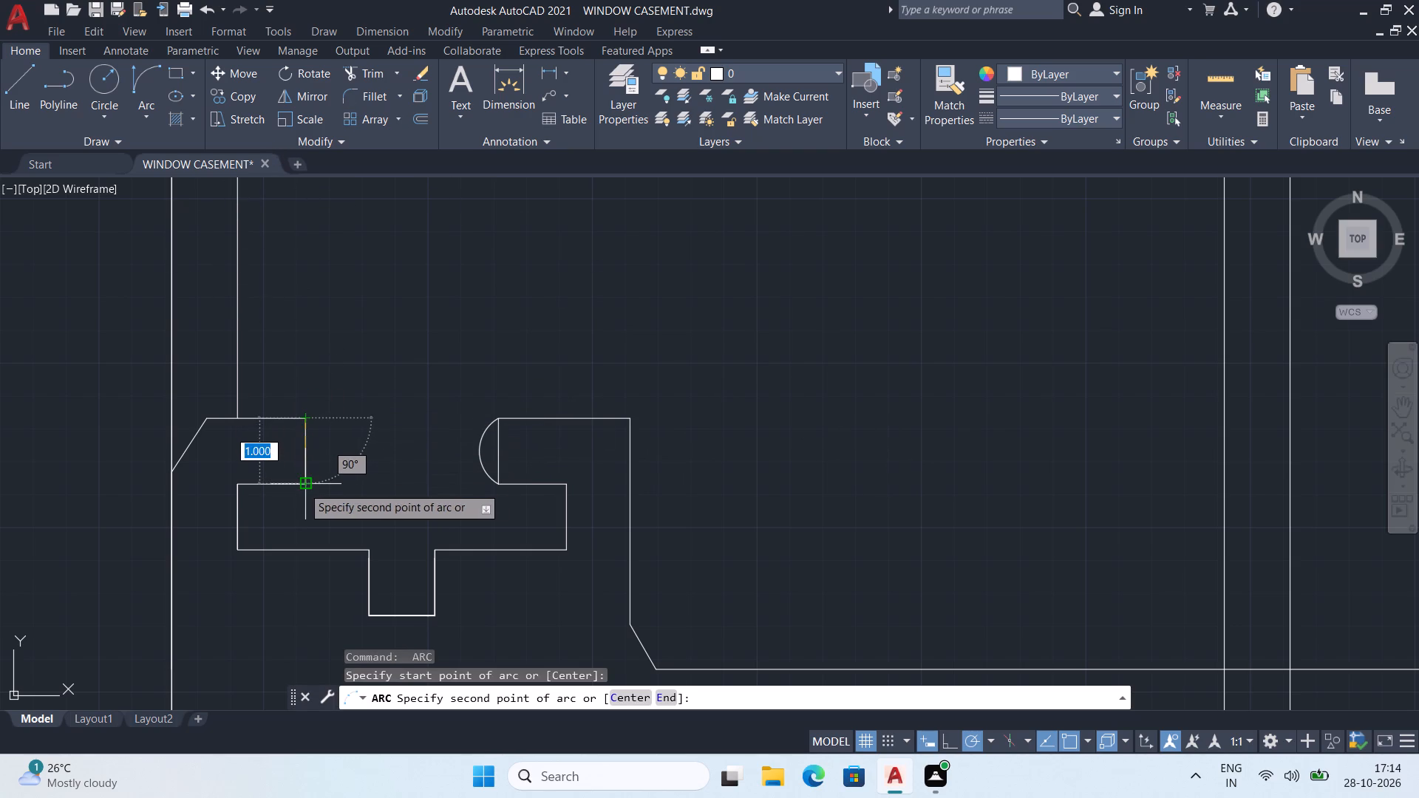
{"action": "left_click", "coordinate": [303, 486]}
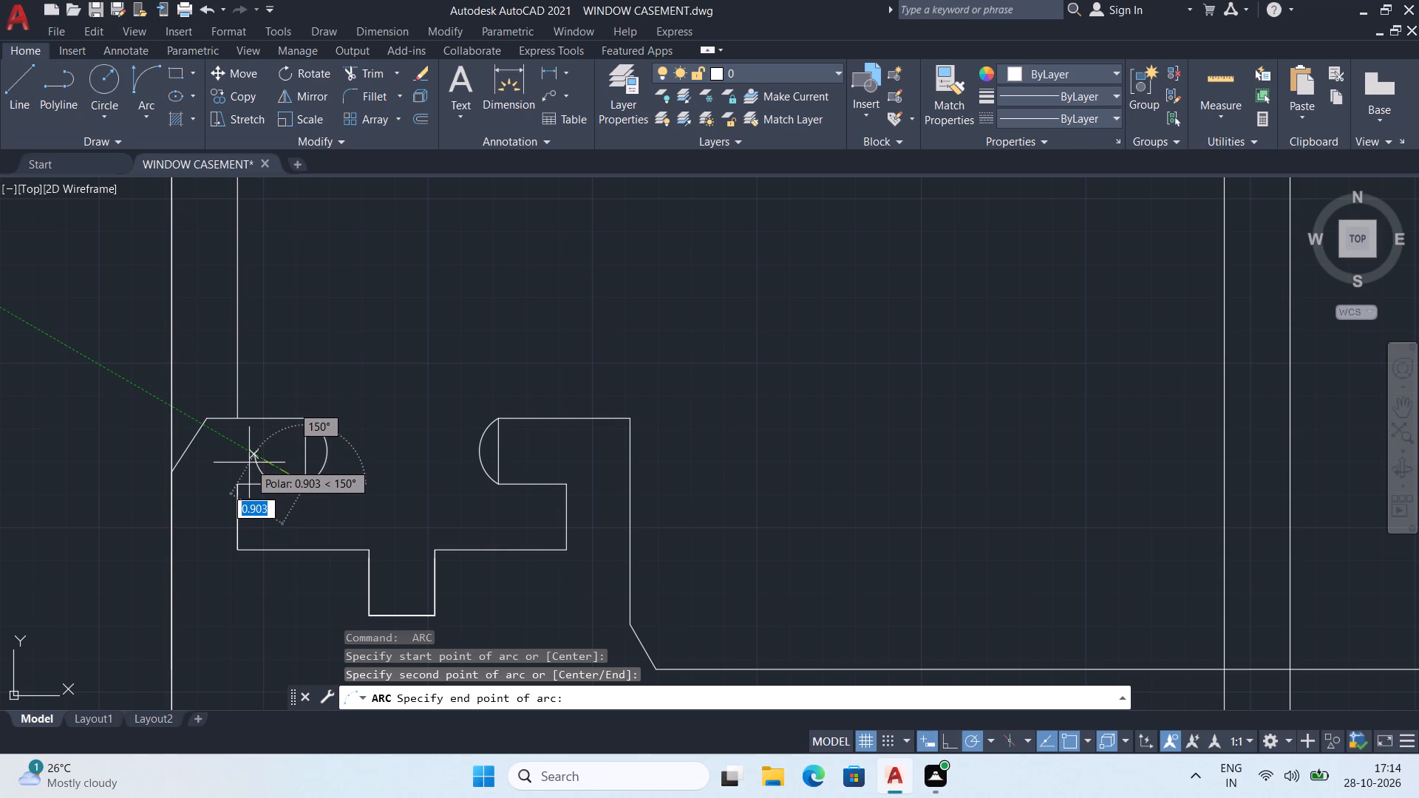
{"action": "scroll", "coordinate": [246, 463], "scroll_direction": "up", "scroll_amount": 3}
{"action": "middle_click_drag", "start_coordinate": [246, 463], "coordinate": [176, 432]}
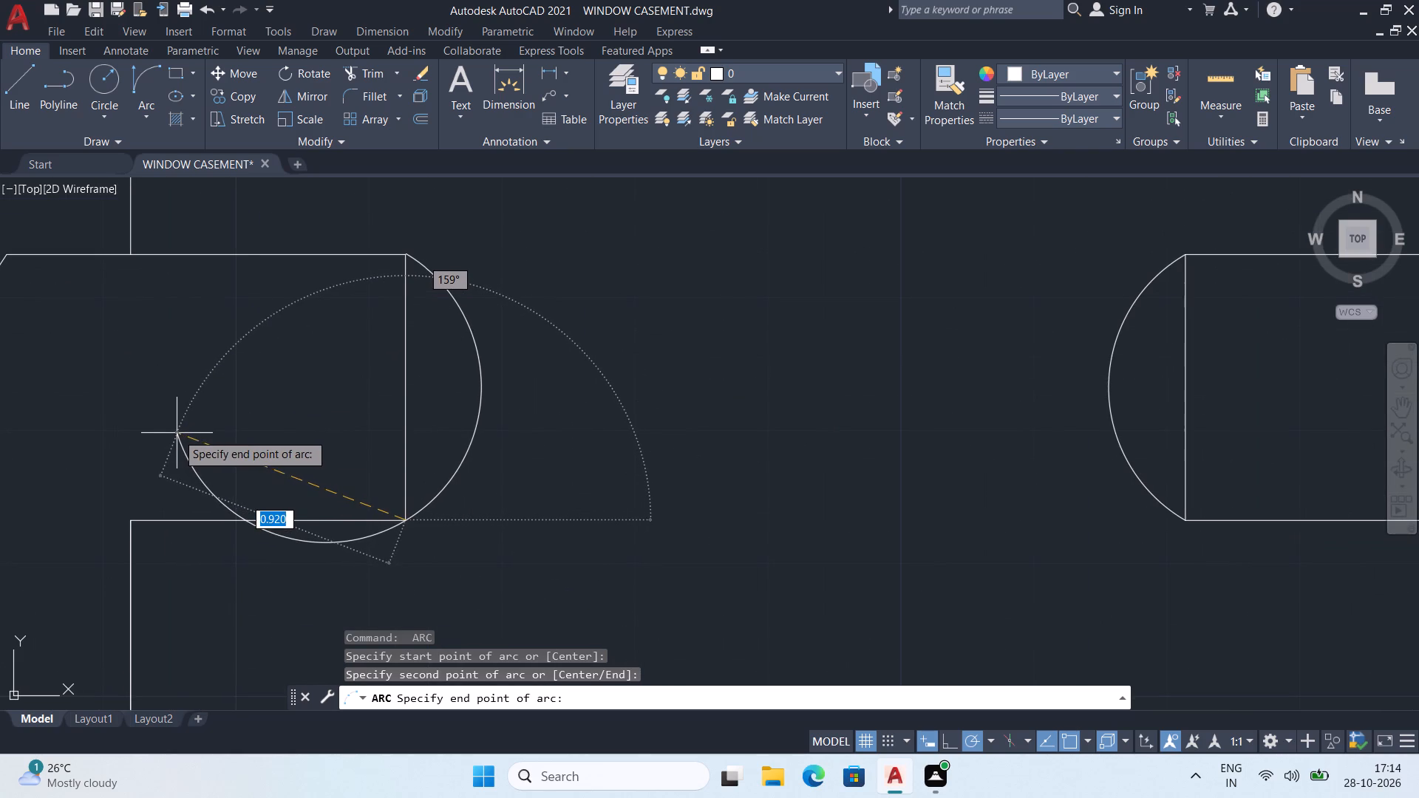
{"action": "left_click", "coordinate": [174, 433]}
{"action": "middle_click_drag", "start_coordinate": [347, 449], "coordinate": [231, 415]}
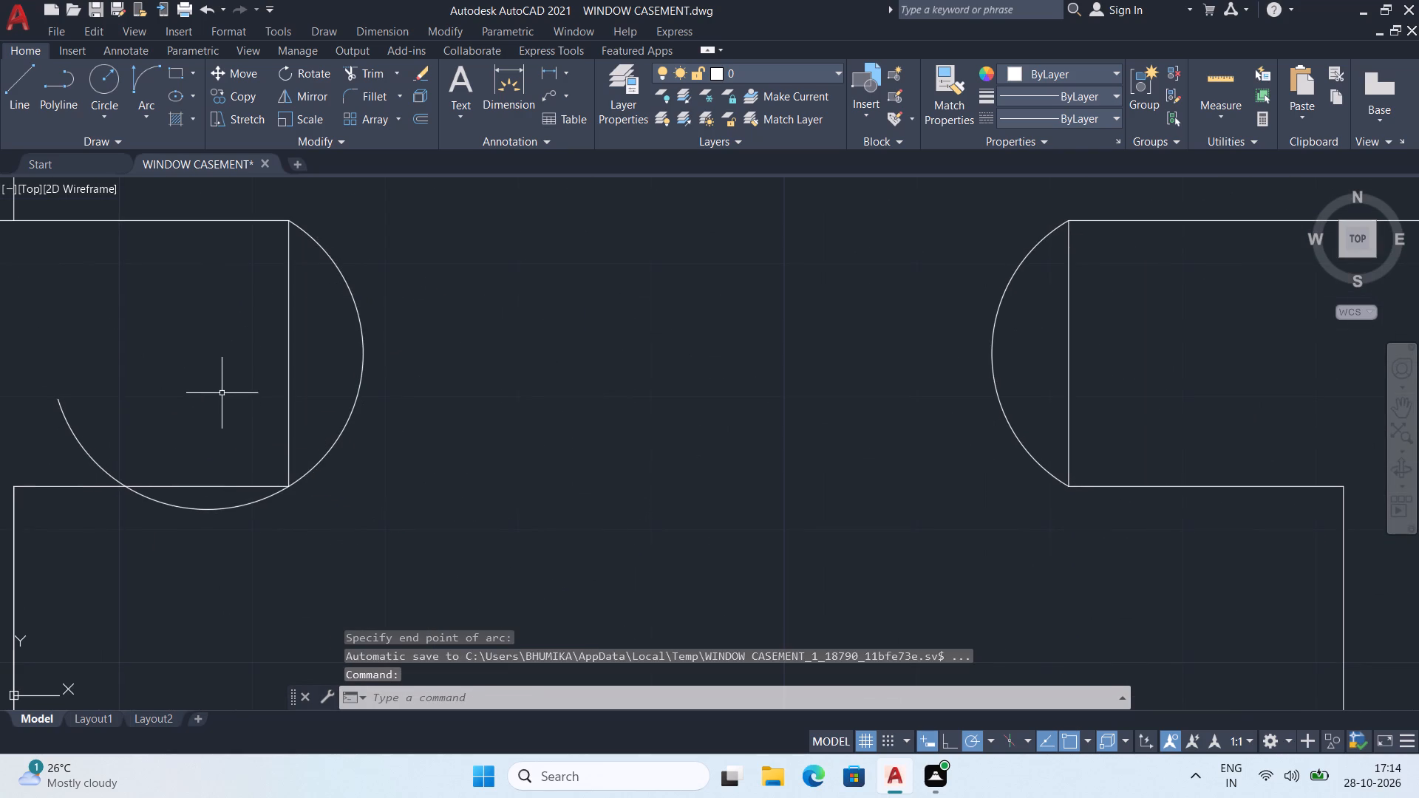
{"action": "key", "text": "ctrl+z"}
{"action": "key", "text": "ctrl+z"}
Draw a Start, End, Direction arc from the left hook's lower tip corner to its upper one, with a 45° tangent.
{"action": "middle_click_drag", "start_coordinate": [383, 424], "coordinate": [273, 390]}
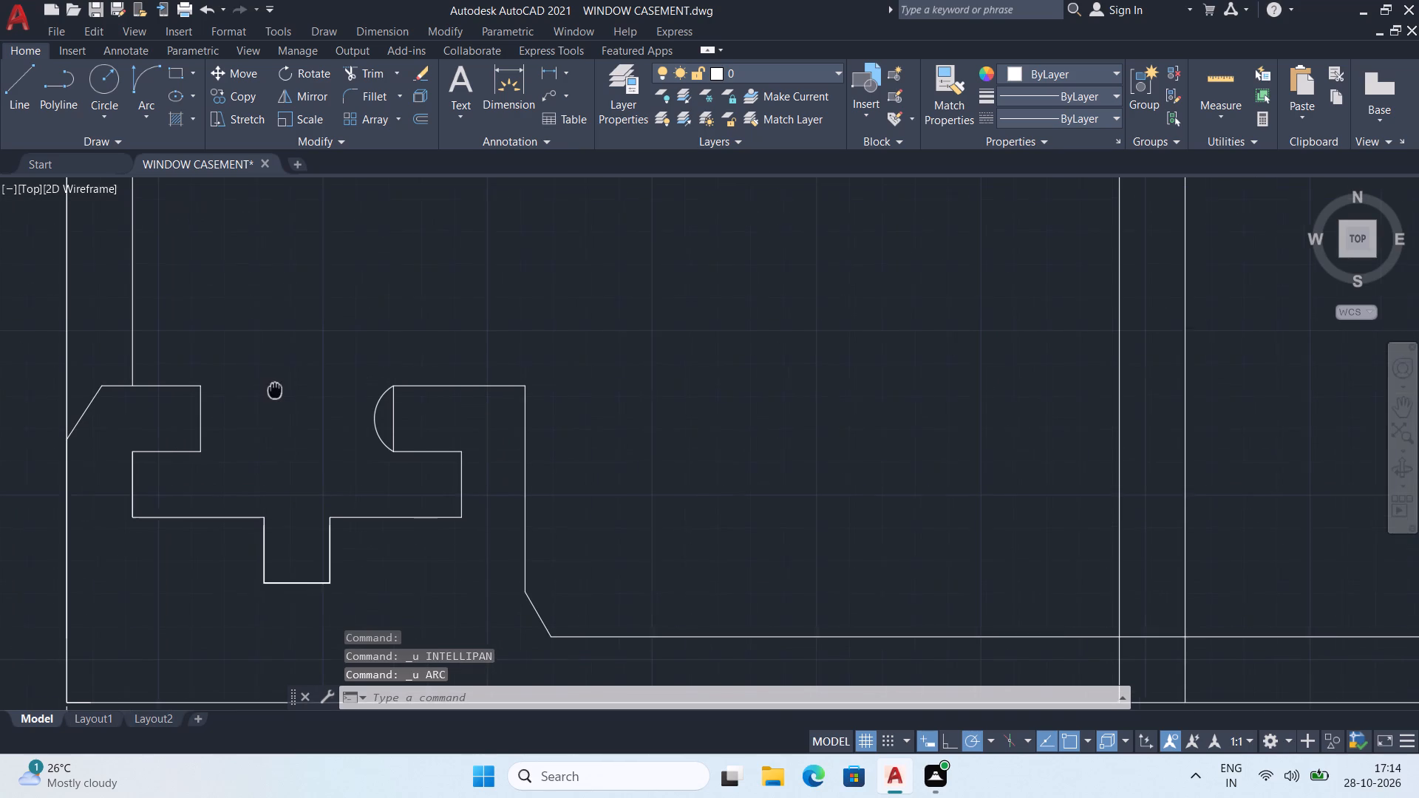
{"action": "middle_click_drag", "start_coordinate": [273, 390], "coordinate": [271, 390]}
{"action": "left_click", "coordinate": [144, 118]}
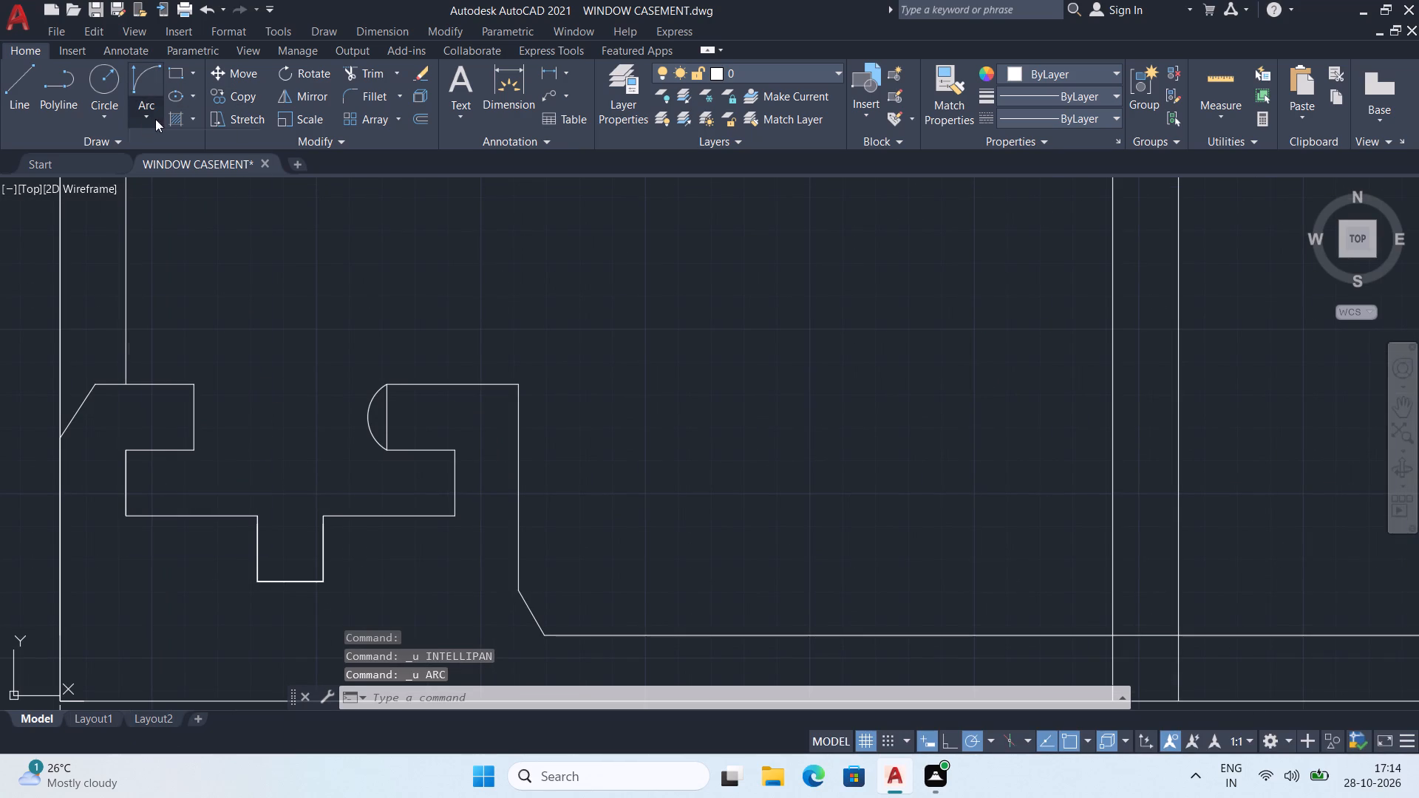
{"action": "left_click", "coordinate": [231, 340]}
{"action": "middle_click_drag", "start_coordinate": [236, 457], "coordinate": [356, 464]}
{"action": "scroll", "coordinate": [317, 463], "scroll_direction": "up", "scroll_amount": 2}
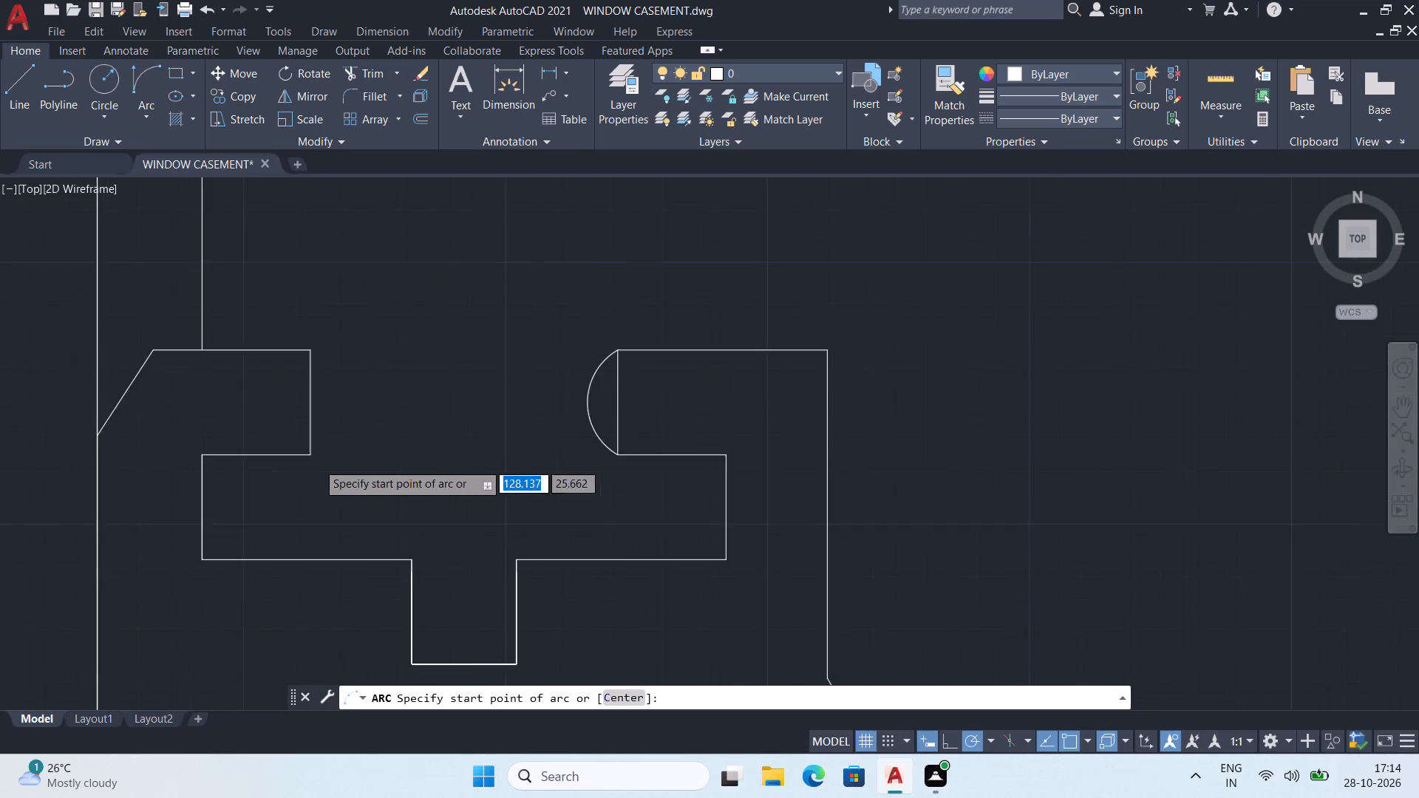
{"action": "left_click", "coordinate": [307, 448]}
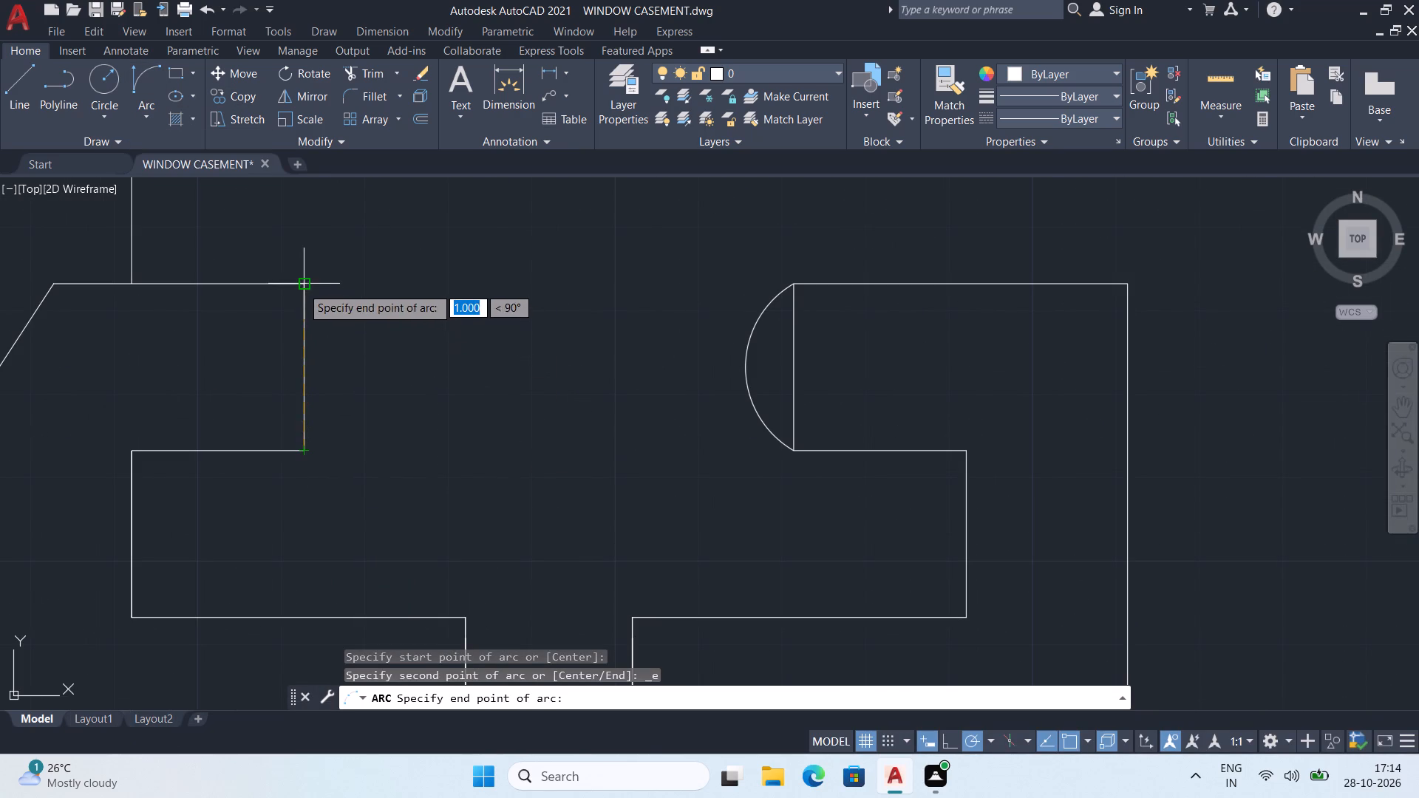
{"action": "left_click", "coordinate": [302, 287]}
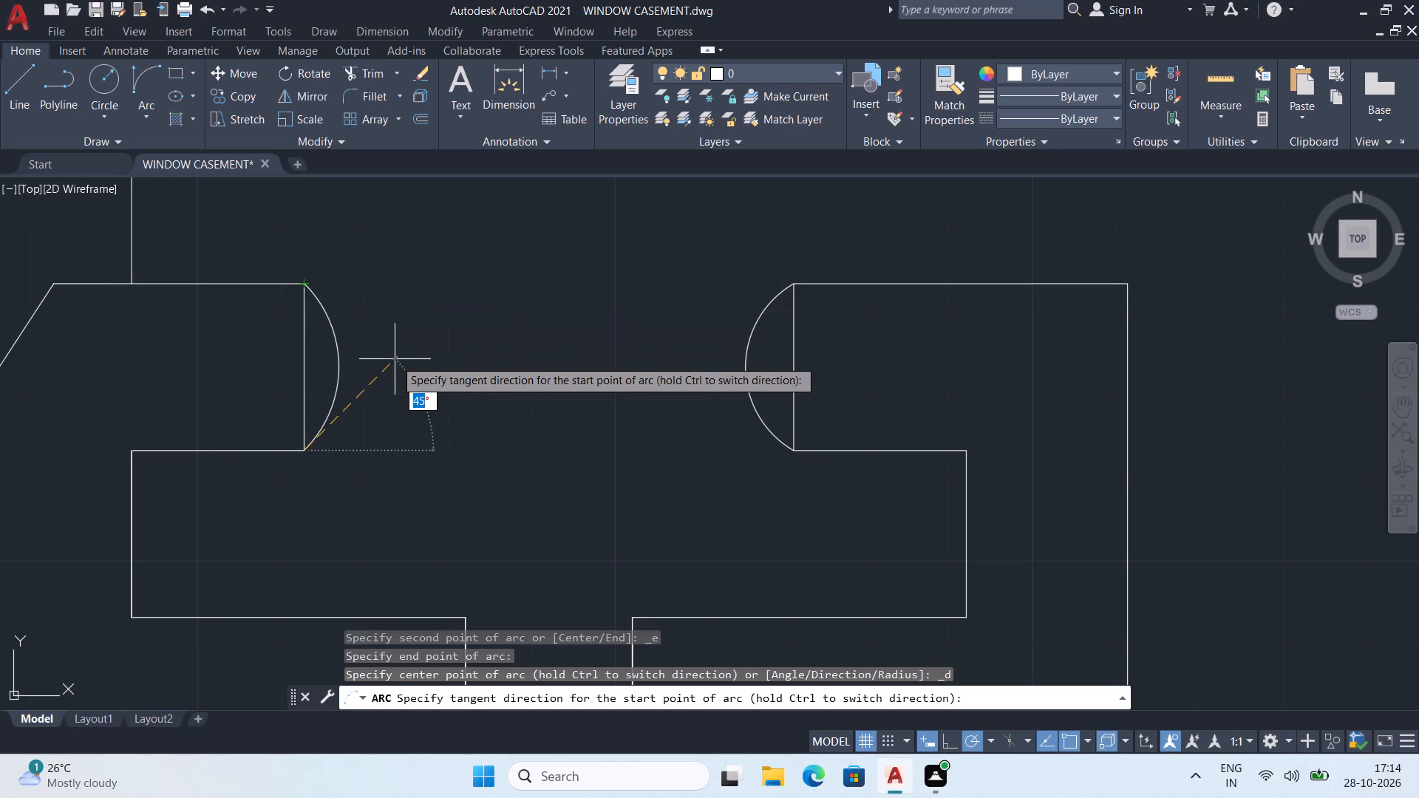
{"action": "left_click", "coordinate": [395, 359]}
{"action": "scroll", "coordinate": [395, 359], "scroll_direction": "down", "scroll_amount": 2}
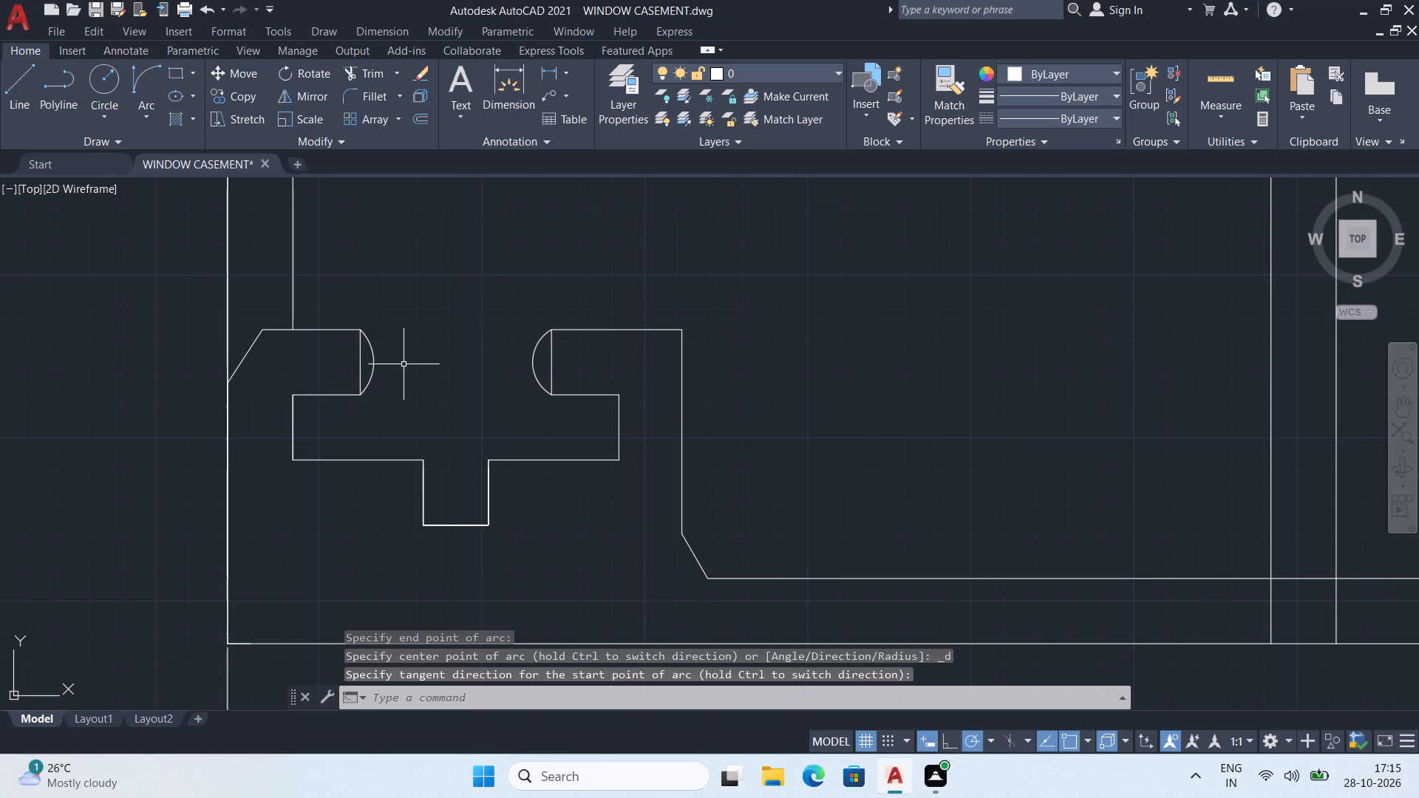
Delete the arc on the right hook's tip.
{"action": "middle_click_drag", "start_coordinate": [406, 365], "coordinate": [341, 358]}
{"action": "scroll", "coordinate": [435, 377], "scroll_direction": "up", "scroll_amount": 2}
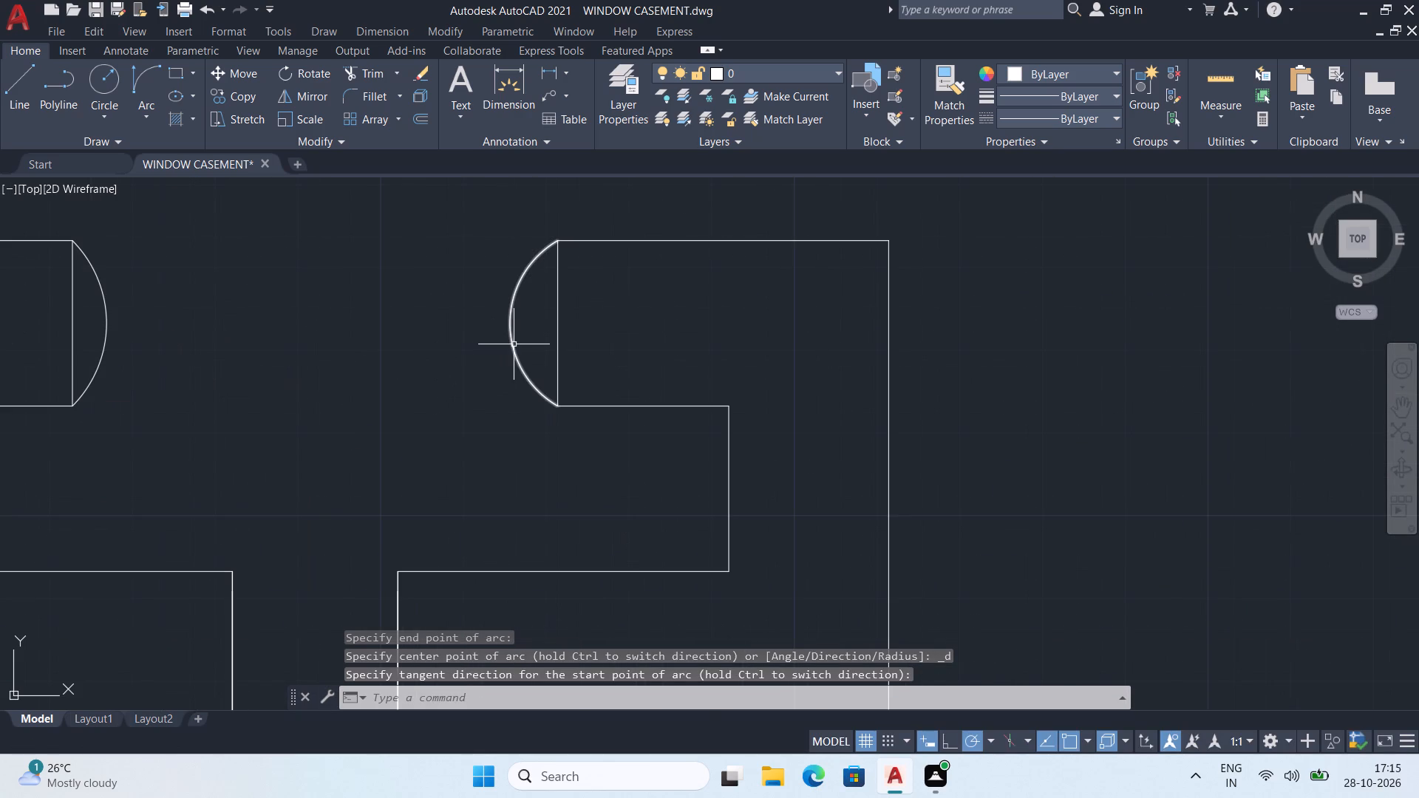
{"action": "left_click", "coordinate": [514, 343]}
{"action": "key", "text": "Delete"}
Start a new arc for the right hook's tip.
{"action": "middle_click_drag", "start_coordinate": [491, 331], "coordinate": [485, 329]}
{"action": "left_click", "coordinate": [150, 81]}
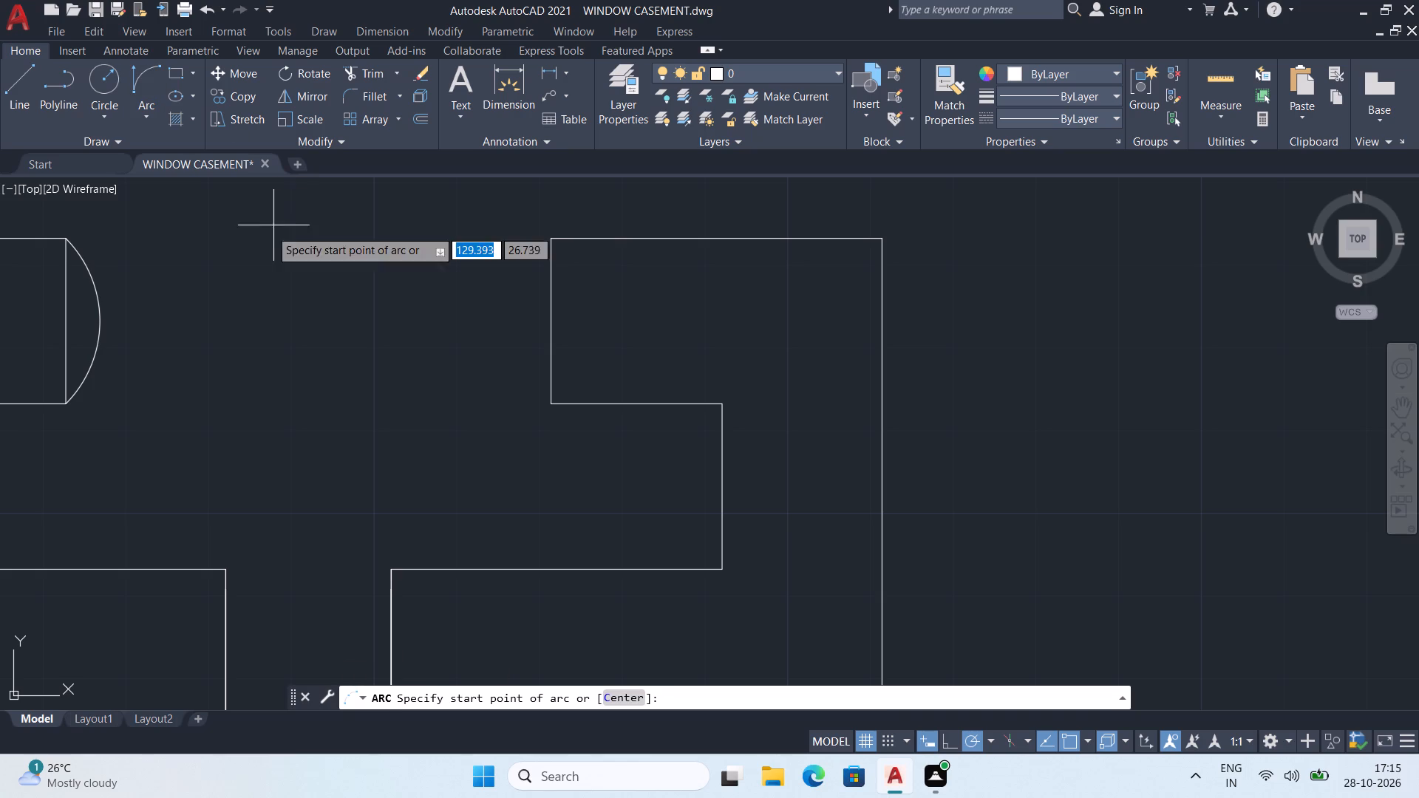
{"action": "middle_click_drag", "start_coordinate": [260, 268], "coordinate": [249, 249]}
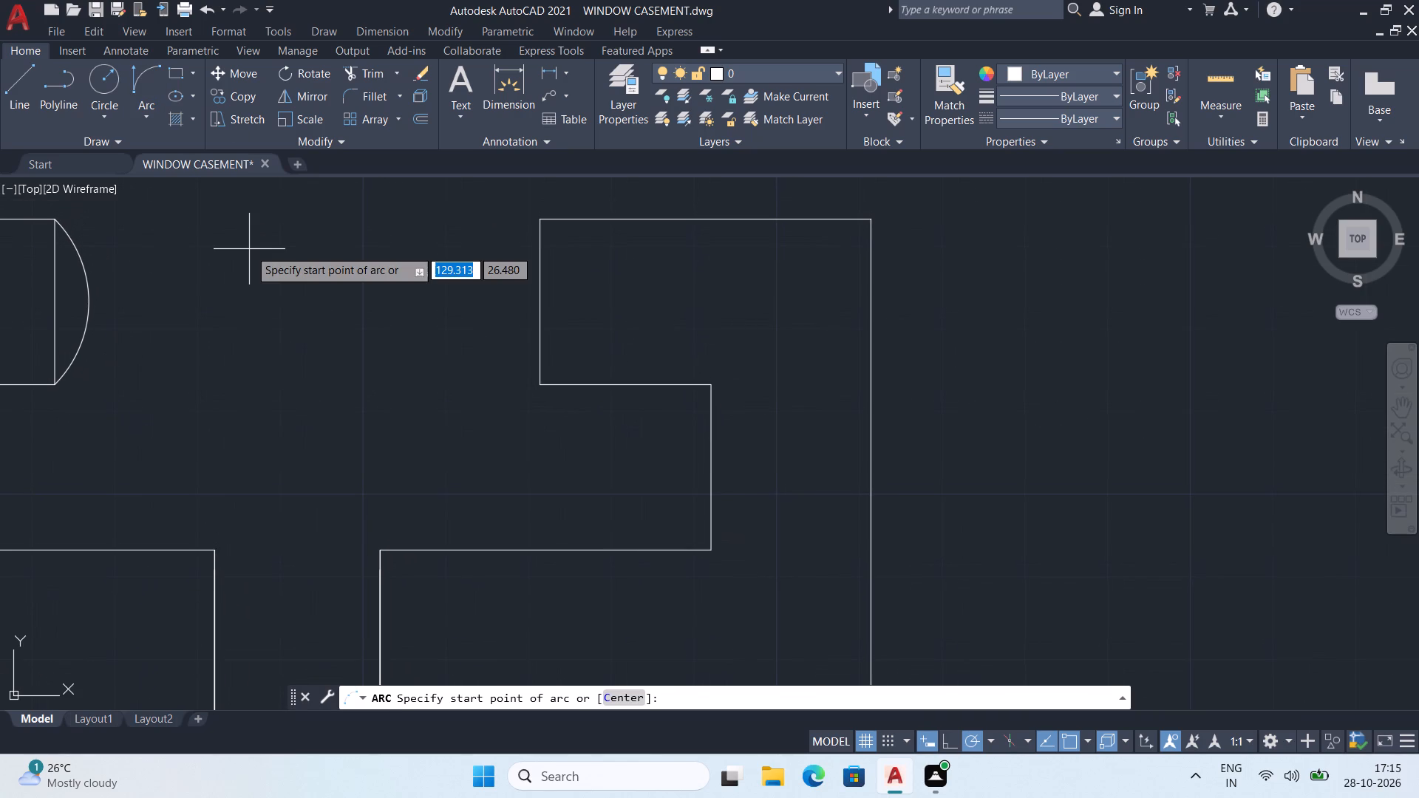
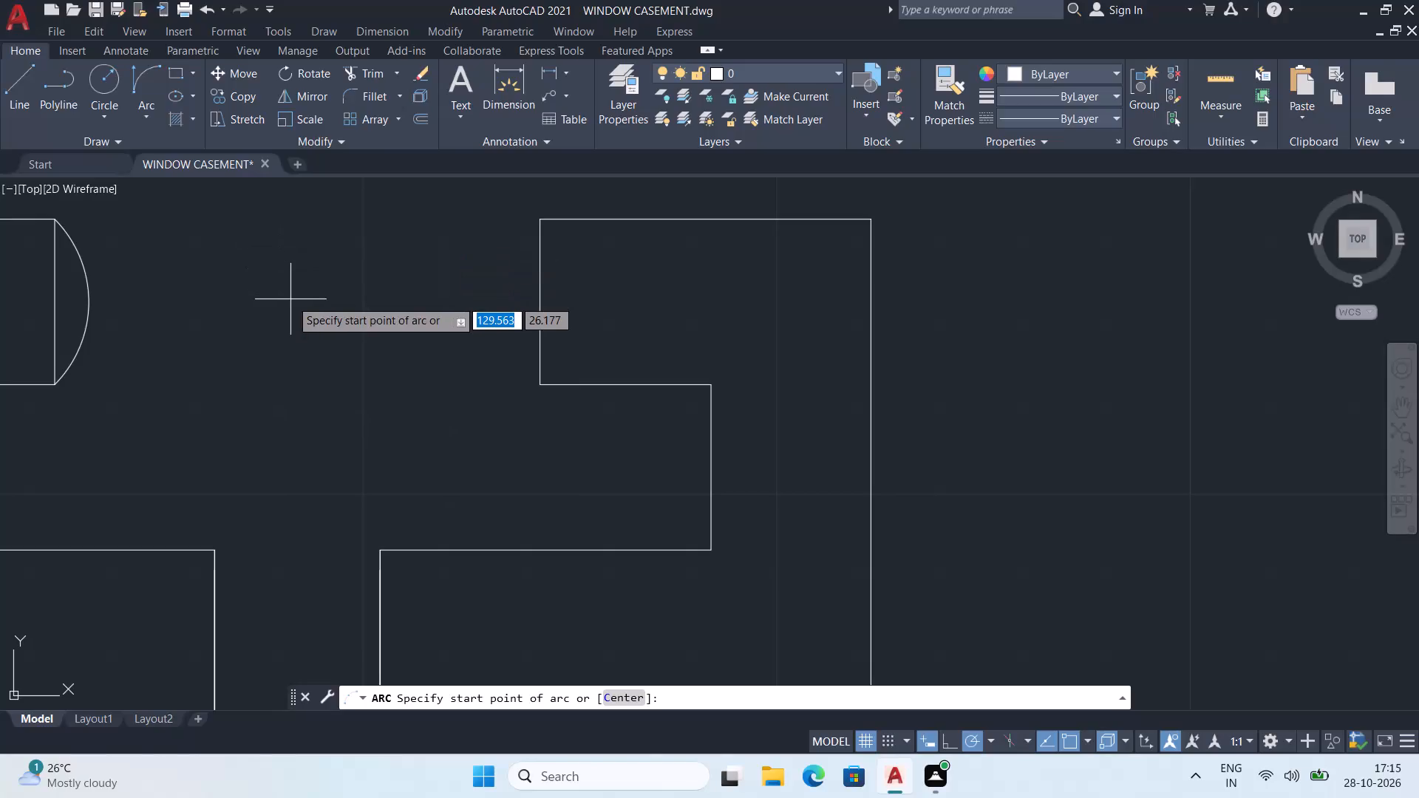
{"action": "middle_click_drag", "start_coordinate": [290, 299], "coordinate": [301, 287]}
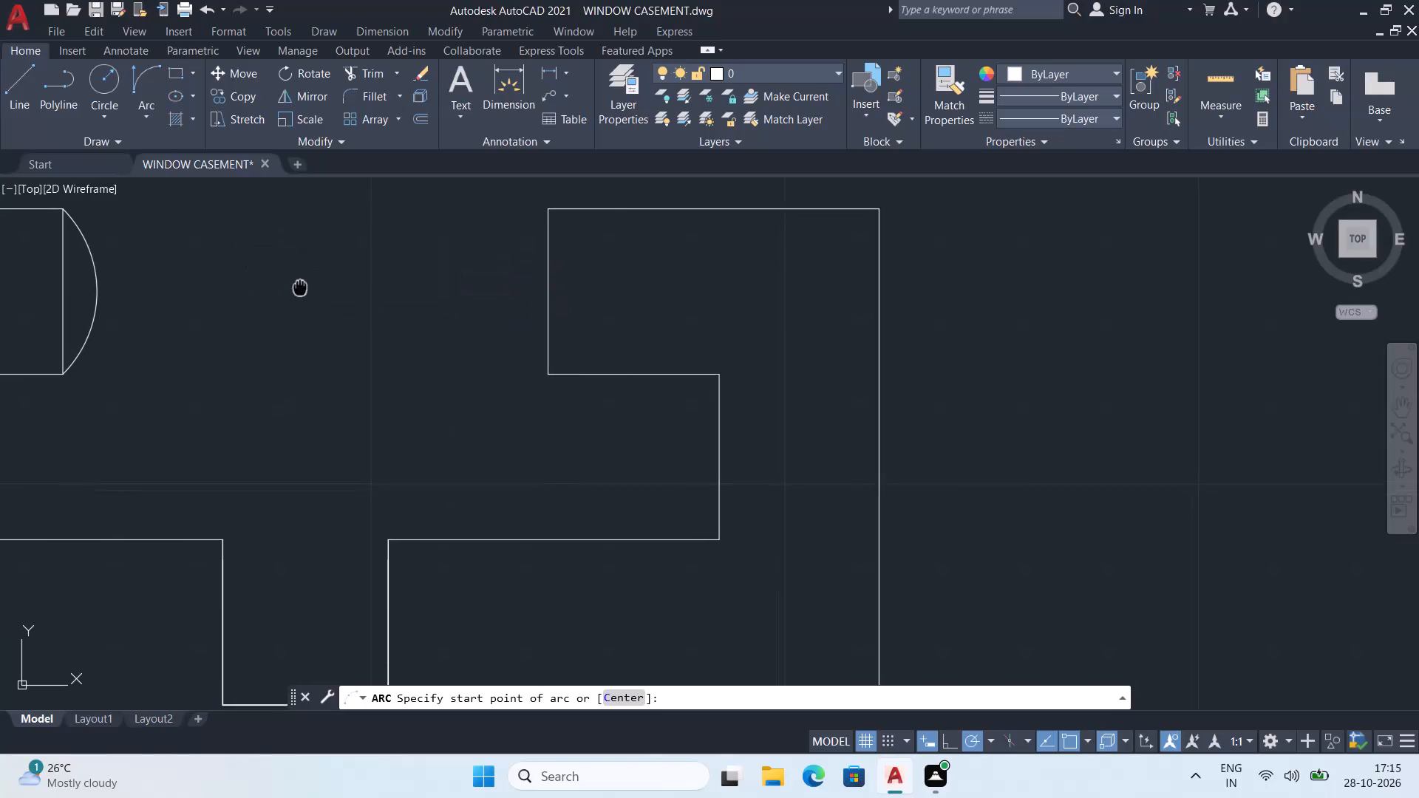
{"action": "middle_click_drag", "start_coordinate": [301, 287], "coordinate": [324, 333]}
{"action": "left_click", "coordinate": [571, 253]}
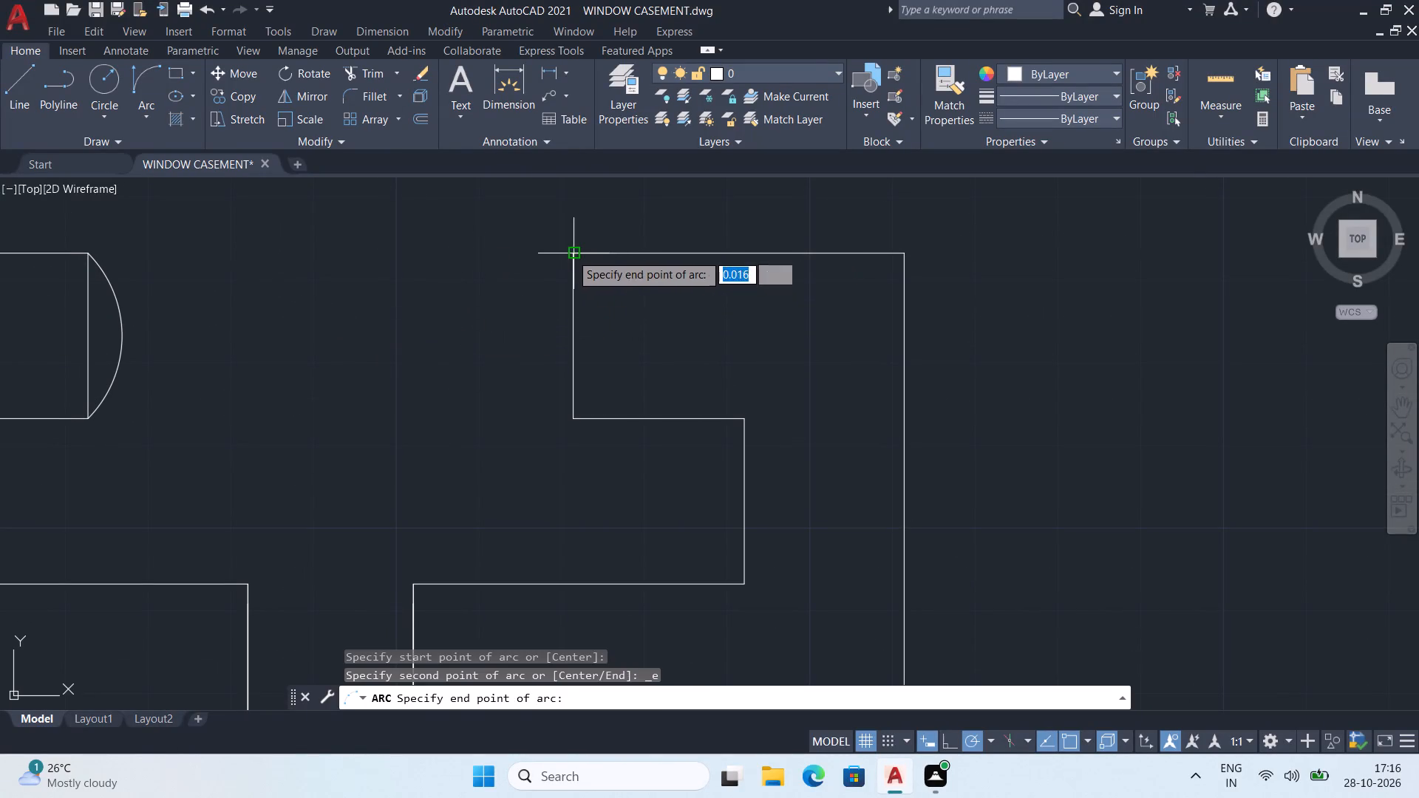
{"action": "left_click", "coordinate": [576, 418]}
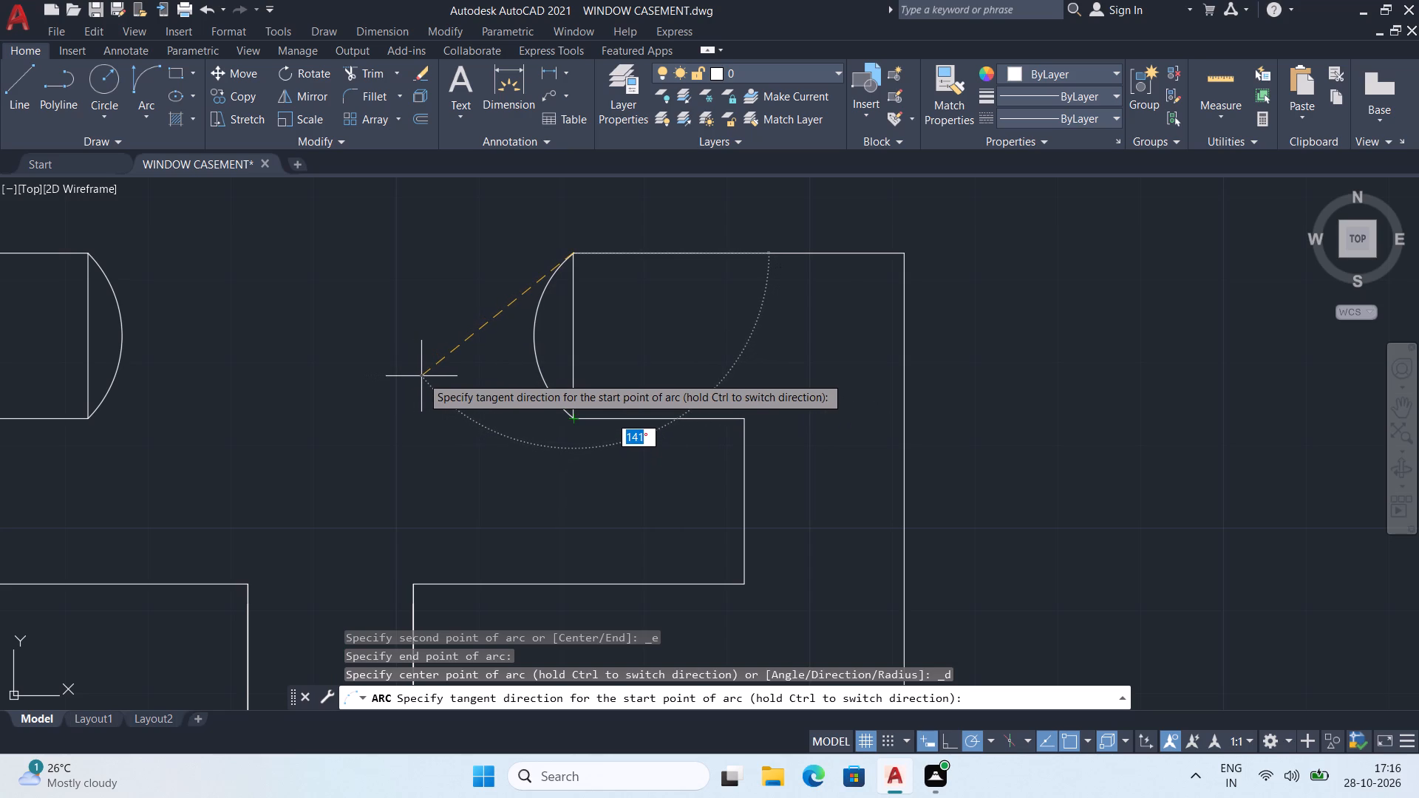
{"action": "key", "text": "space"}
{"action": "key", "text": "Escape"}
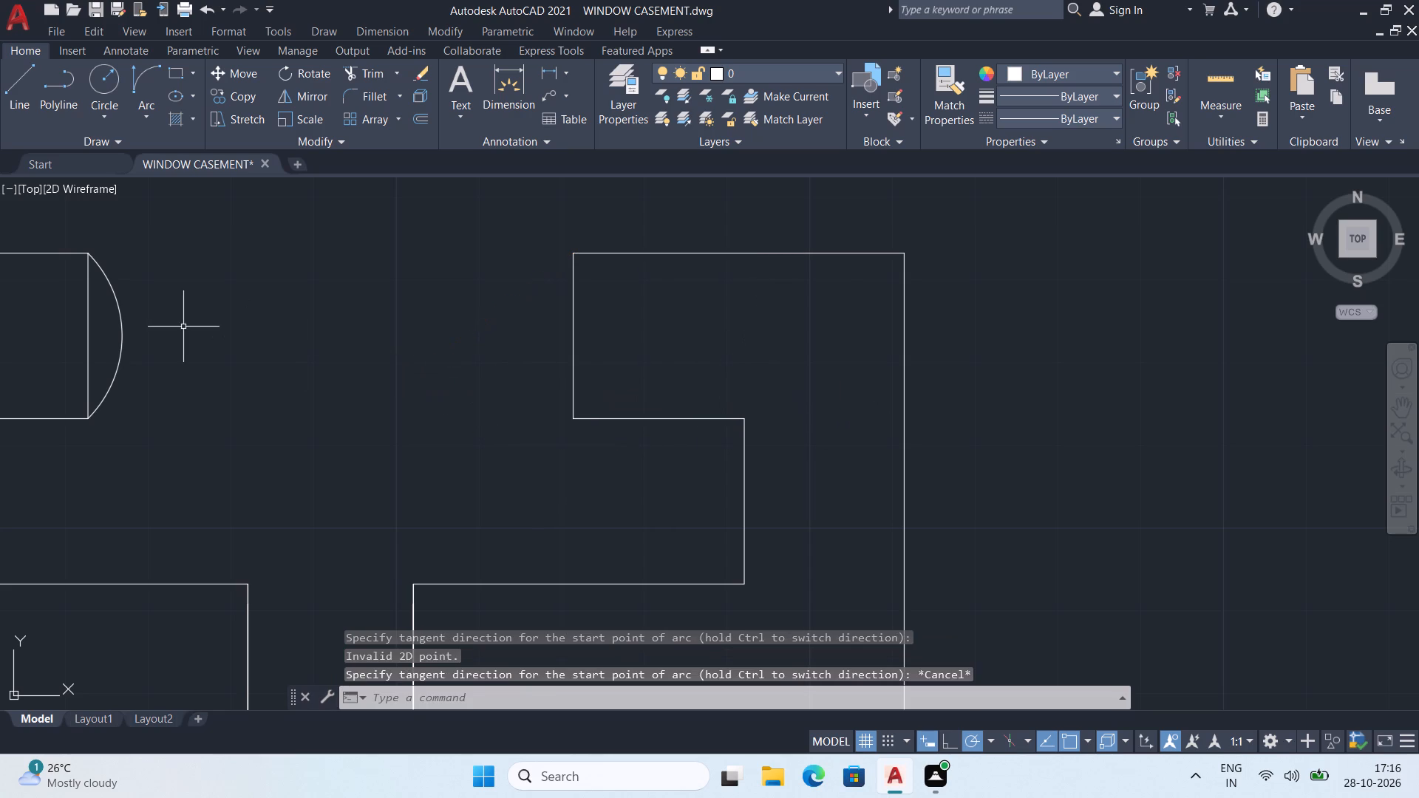
Mirror the left hook's tip arc onto the right hook about the groove's vertical centreline, keeping the source arc.
{"action": "scroll", "coordinate": [191, 326], "scroll_direction": "down", "scroll_amount": 2}
{"action": "scroll", "coordinate": [98, 300], "scroll_direction": "up", "scroll_amount": 3}
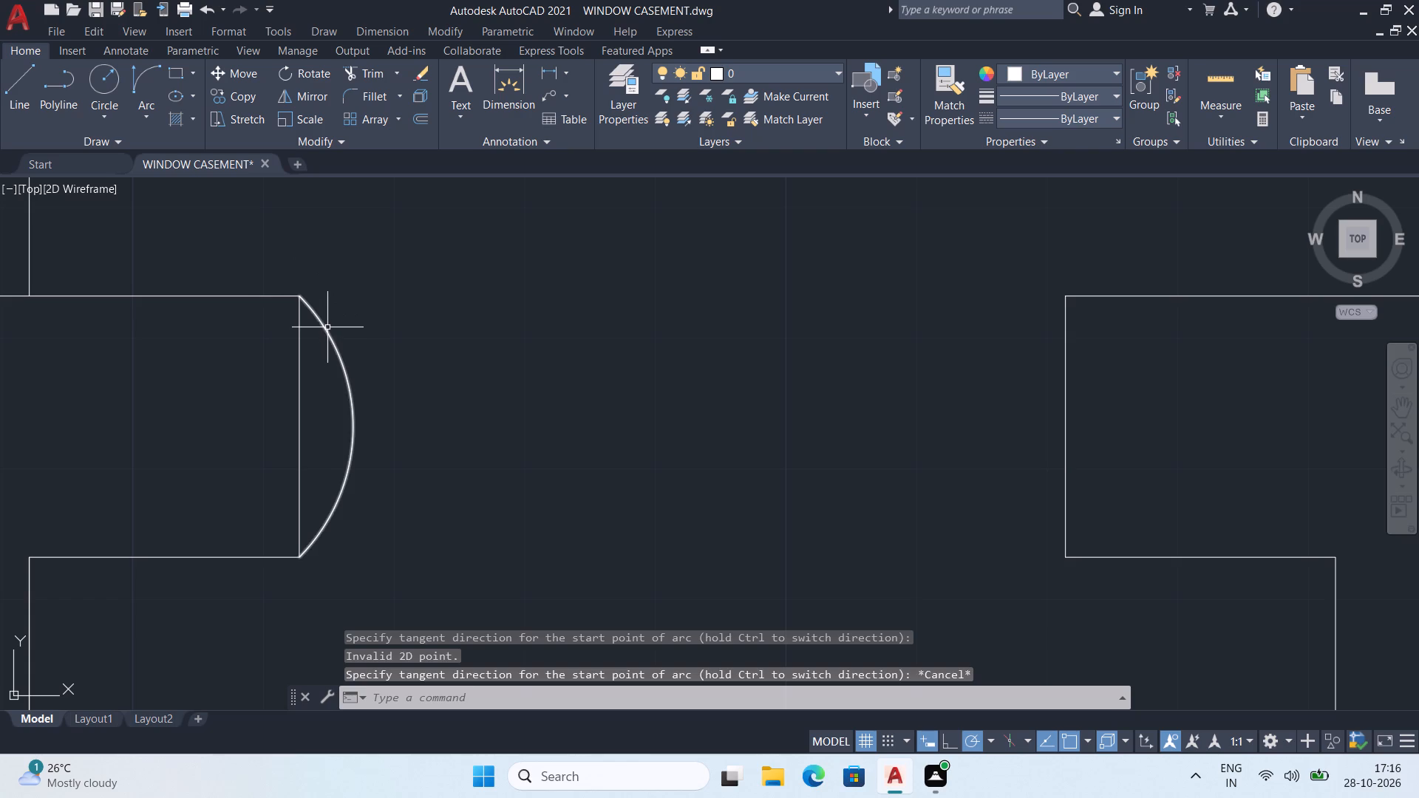
{"action": "left_click", "coordinate": [329, 334]}
{"action": "middle_click", "coordinate": [548, 385]}
{"action": "key", "text": "m"}
{"action": "key", "text": "o"}
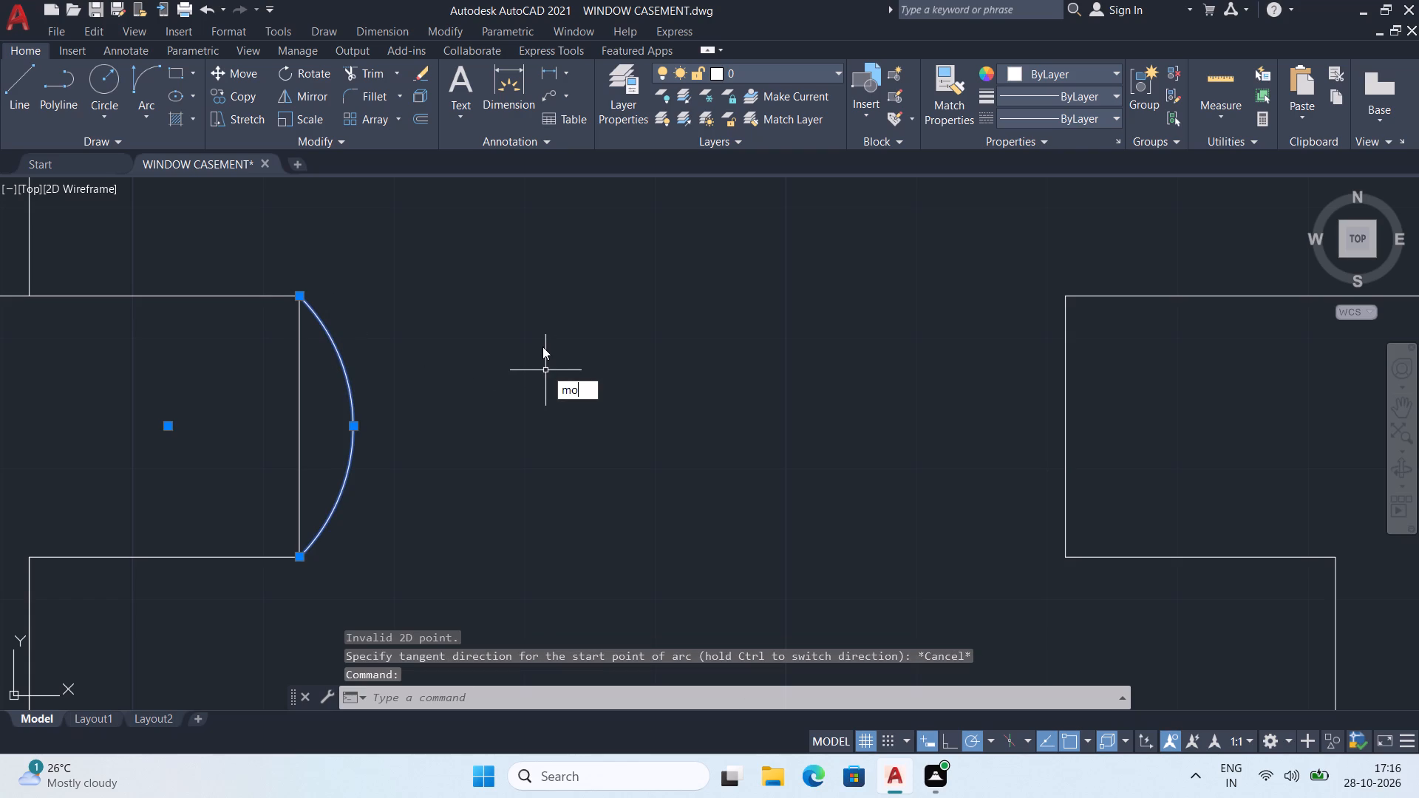
{"action": "key", "text": "BackSpace"}
{"action": "key", "text": "i"}
{"action": "key", "text": "Return"}
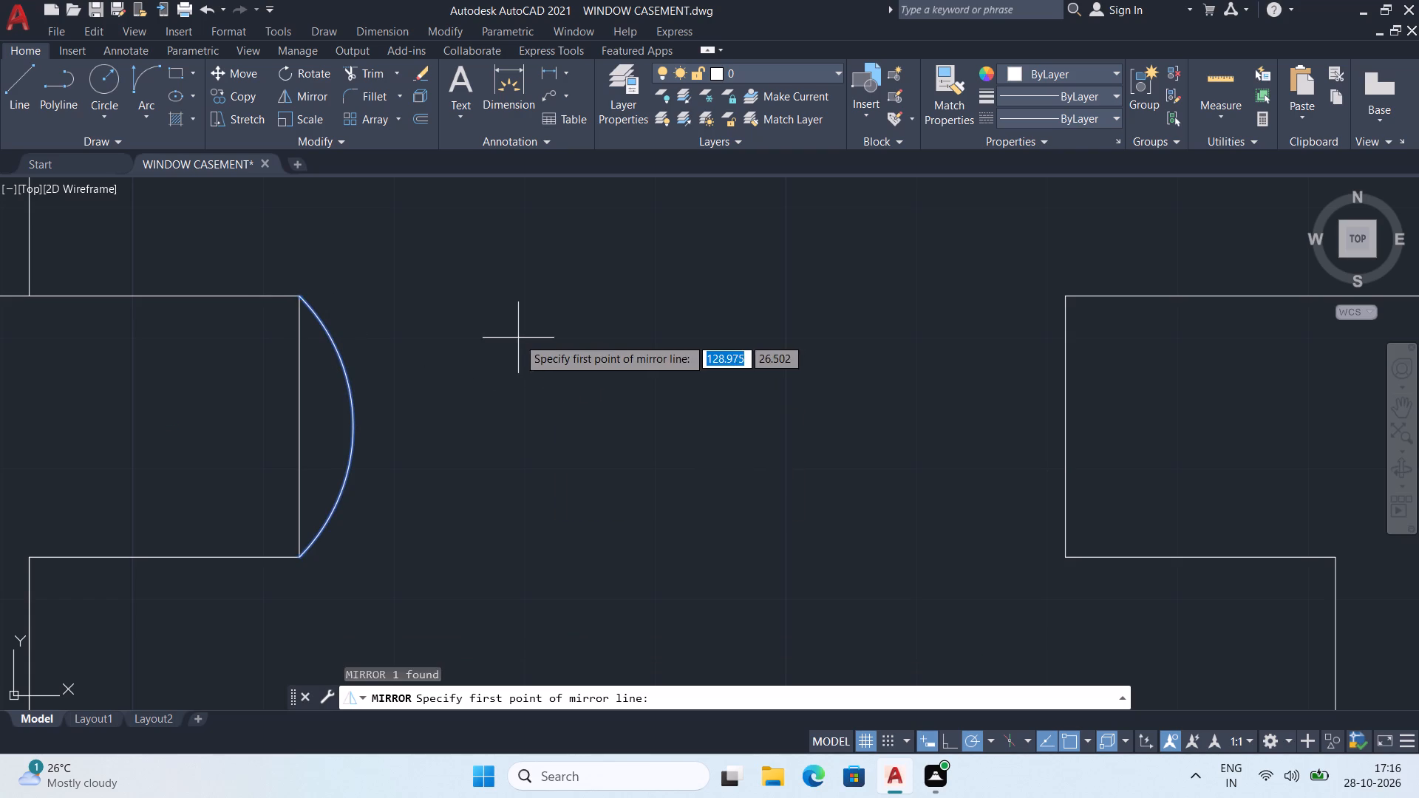
{"action": "scroll", "coordinate": [508, 358], "scroll_direction": "down", "scroll_amount": 2}
{"action": "middle_click_drag", "start_coordinate": [554, 394], "coordinate": [567, 316]}
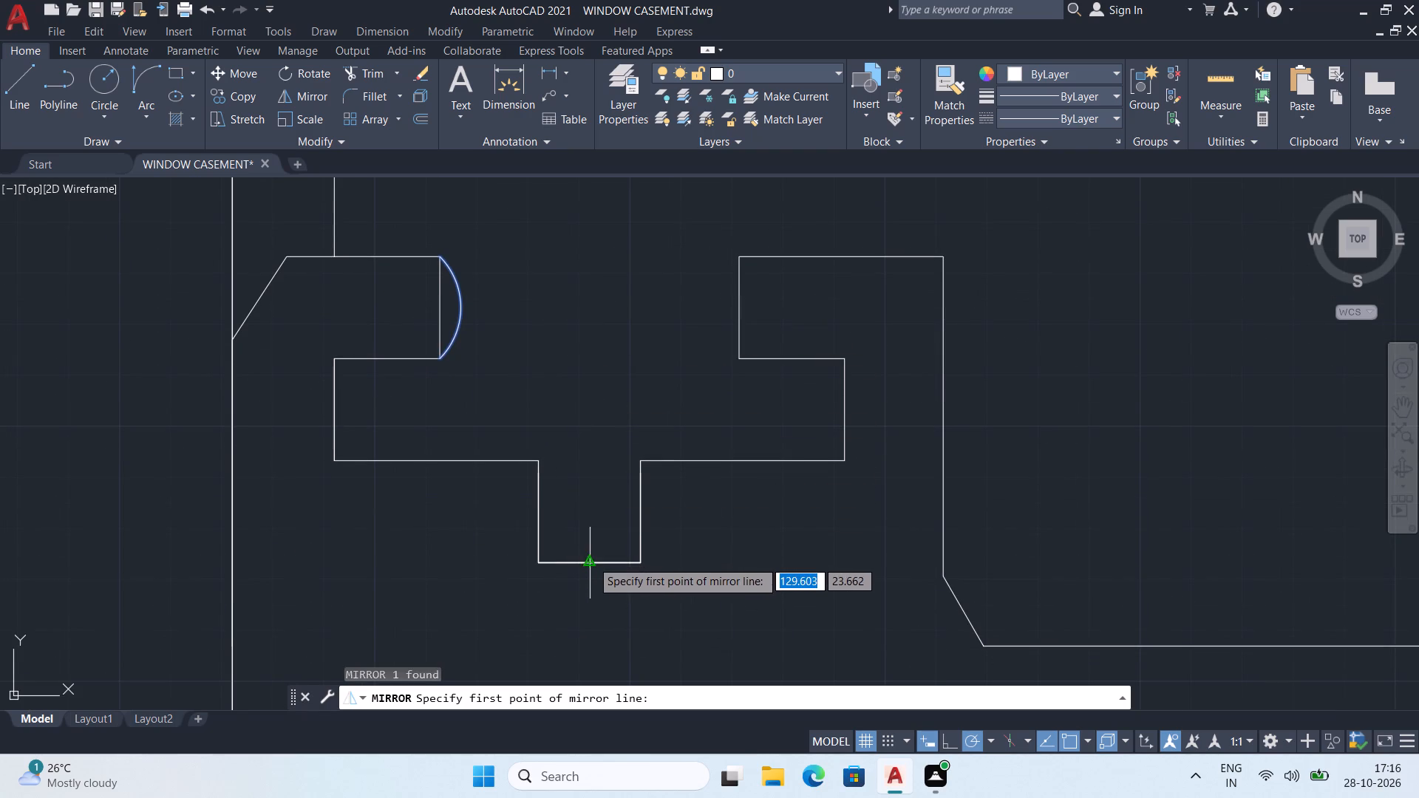
{"action": "left_click", "coordinate": [591, 560]}
{"action": "middle_click_drag", "start_coordinate": [567, 248], "coordinate": [576, 340]}
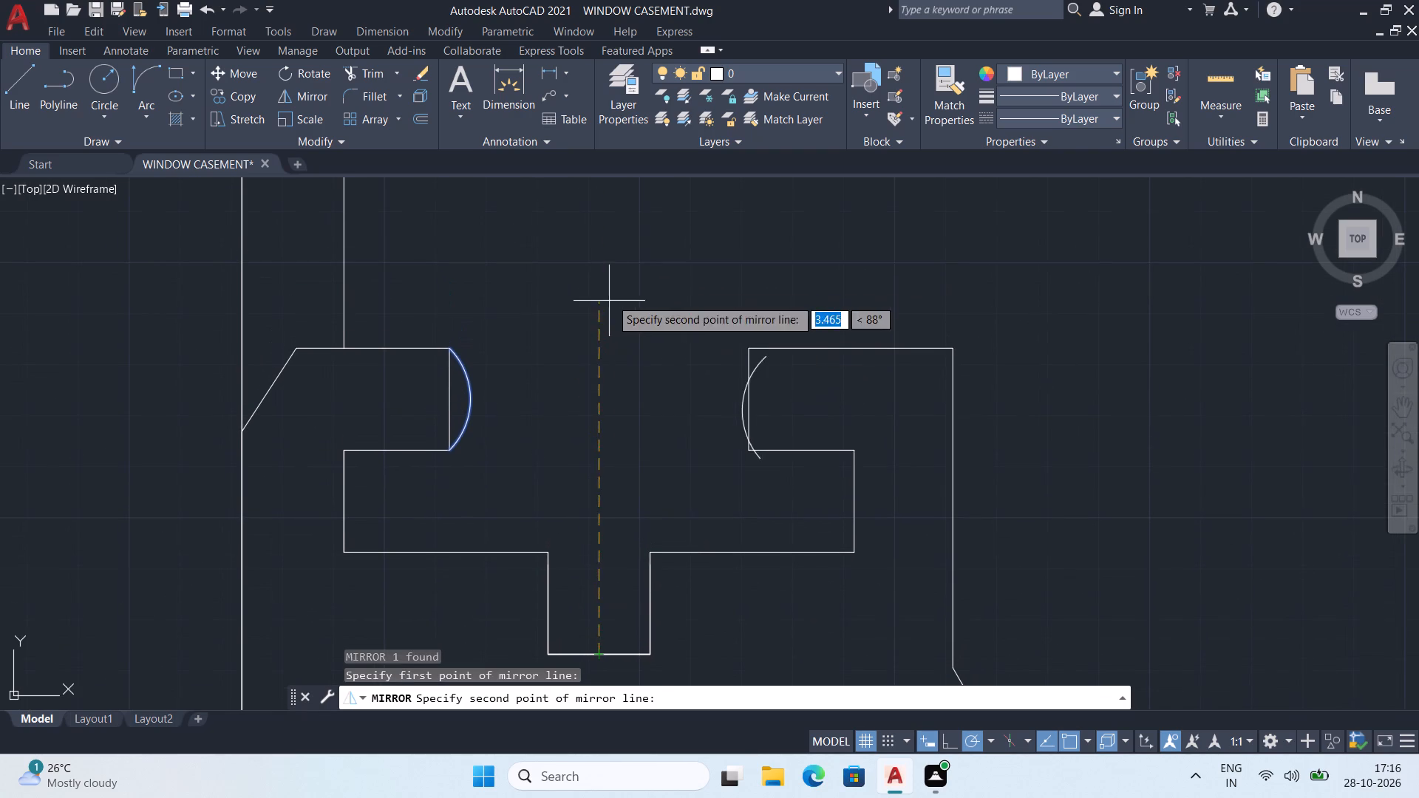
{"action": "left_click", "coordinate": [595, 256]}
{"action": "left_click_drag", "start_coordinate": [641, 324], "coordinate": [595, 256]}
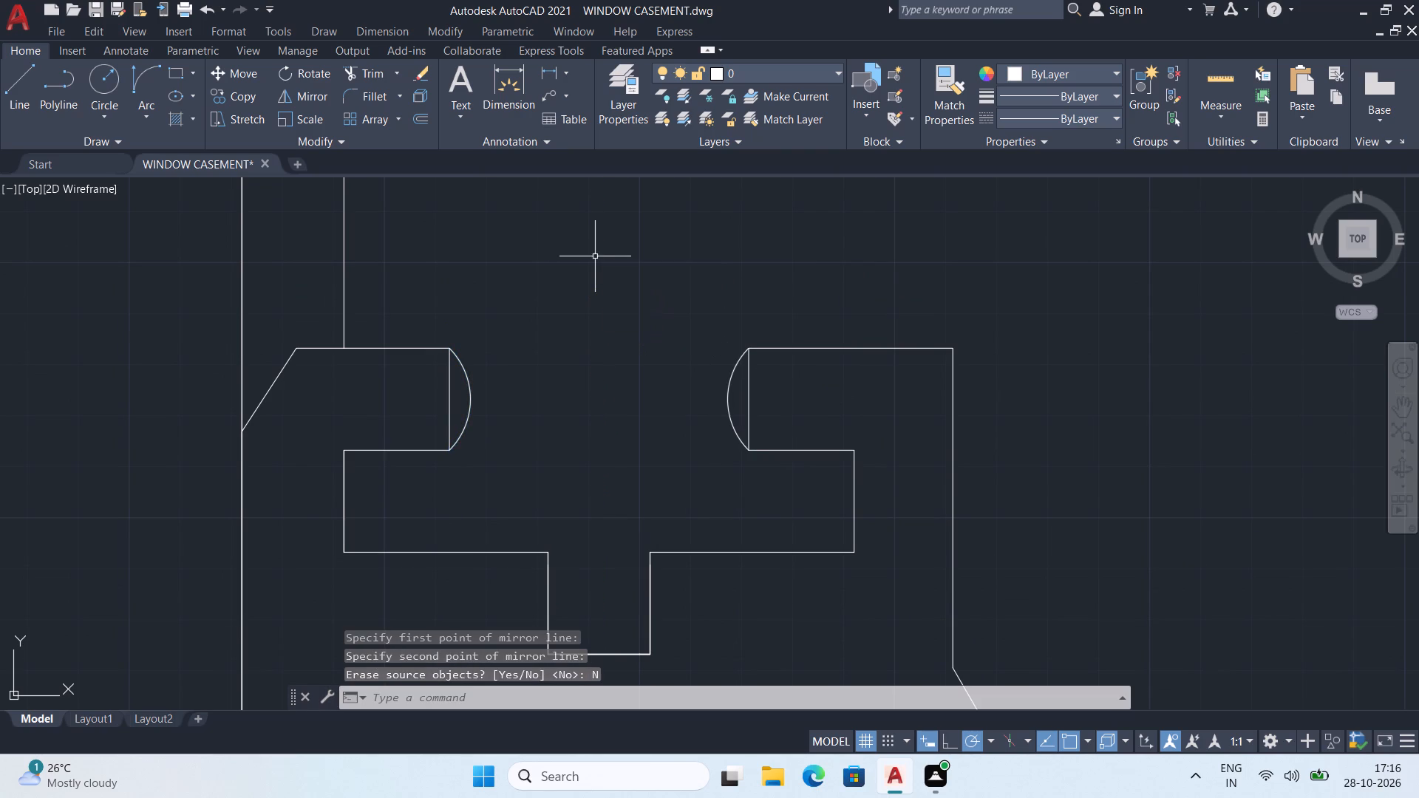
Trim away the straight vertical tip lines behind the arcs on both the left and right hooks.
{"action": "middle_click_drag", "start_coordinate": [610, 318], "coordinate": [588, 308]}
{"action": "key", "text": "t"}
{"action": "key", "text": "r"}
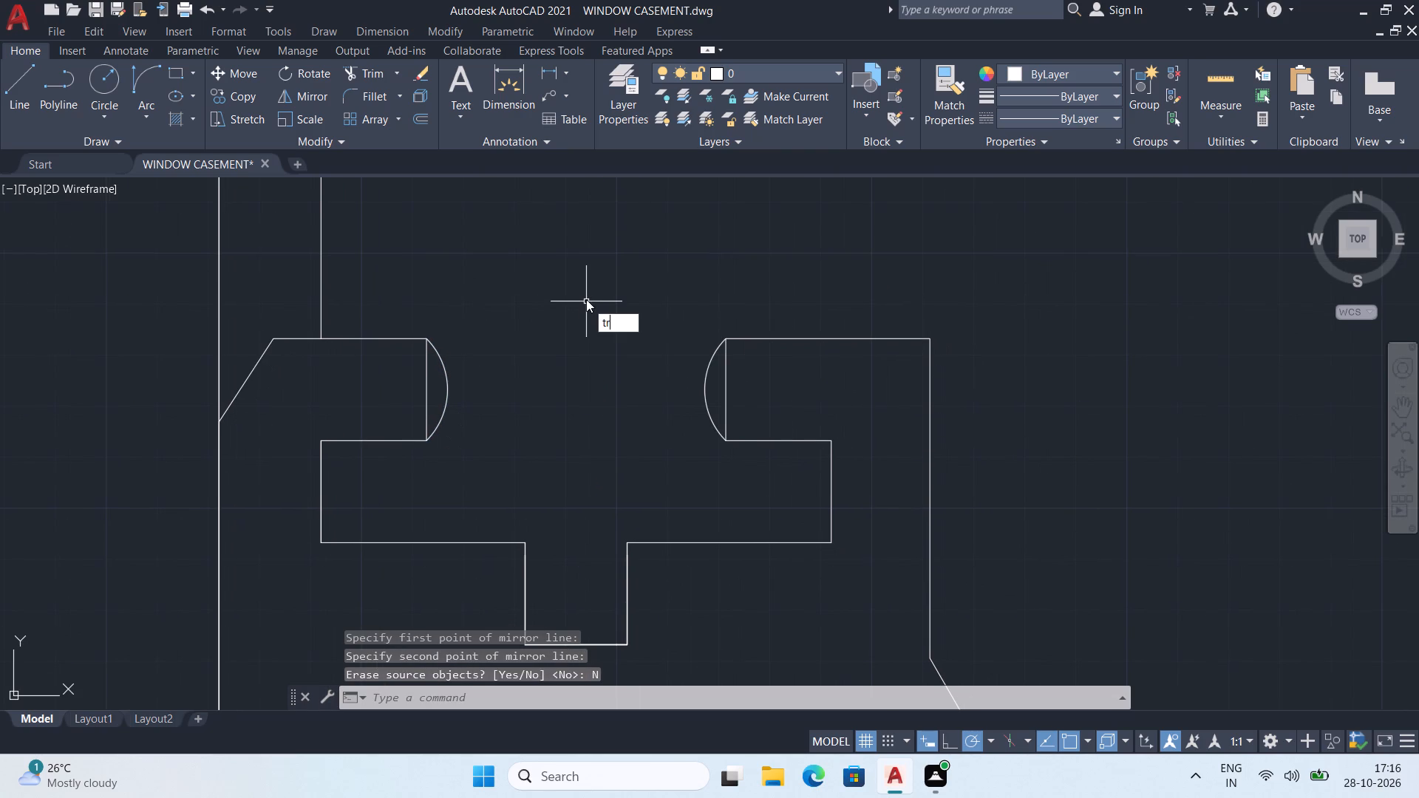
{"action": "key", "text": "Return"}
{"action": "left_click", "coordinate": [428, 391]}
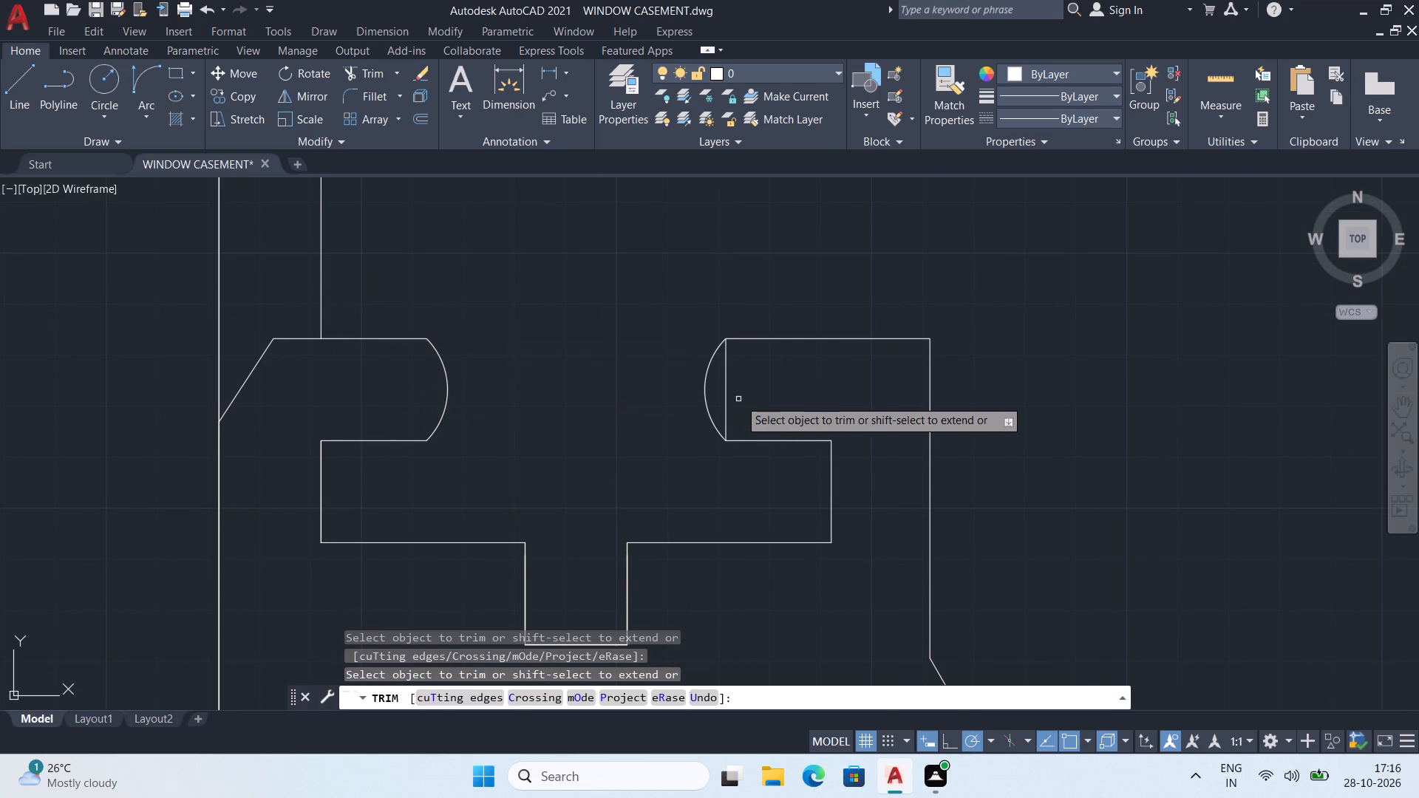
{"action": "left_click", "coordinate": [728, 399]}
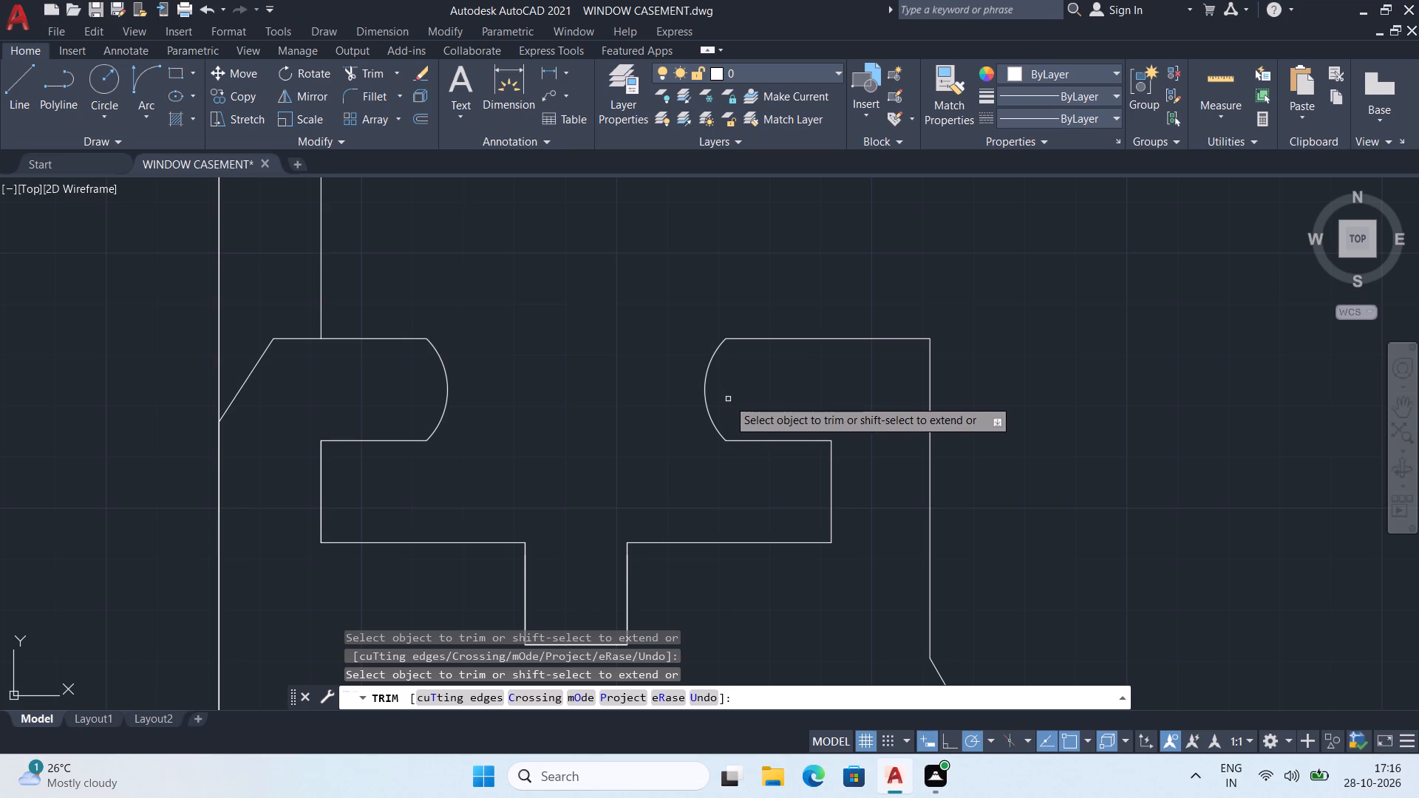
{"action": "scroll", "coordinate": [728, 399], "scroll_direction": "down", "scroll_amount": 2}
{"action": "scroll", "coordinate": [740, 298], "scroll_direction": "down", "scroll_amount": 2}
{"action": "middle_click_drag", "start_coordinate": [740, 294], "coordinate": [656, 349]}
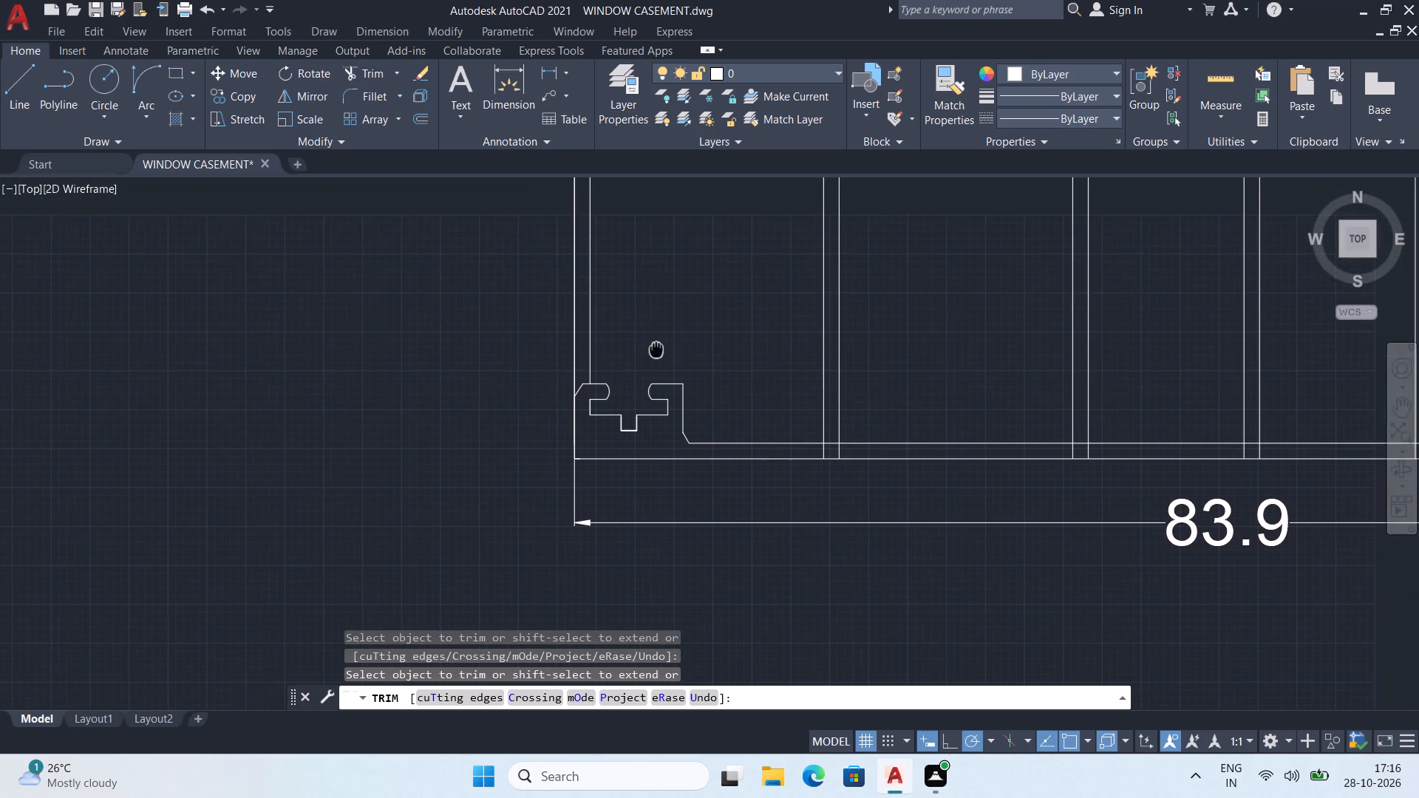
{"action": "middle_click_drag", "start_coordinate": [656, 349], "coordinate": [574, 343]}
{"action": "key", "text": "space"}
Mirror the whole lower-left hook groove to the profile's upper-left corner about the left wall's horizontal midline, keeping the original.
{"action": "scroll", "coordinate": [515, 376], "scroll_direction": "up", "scroll_amount": 2}
{"action": "middle_click_drag", "start_coordinate": [510, 382], "coordinate": [501, 348]}
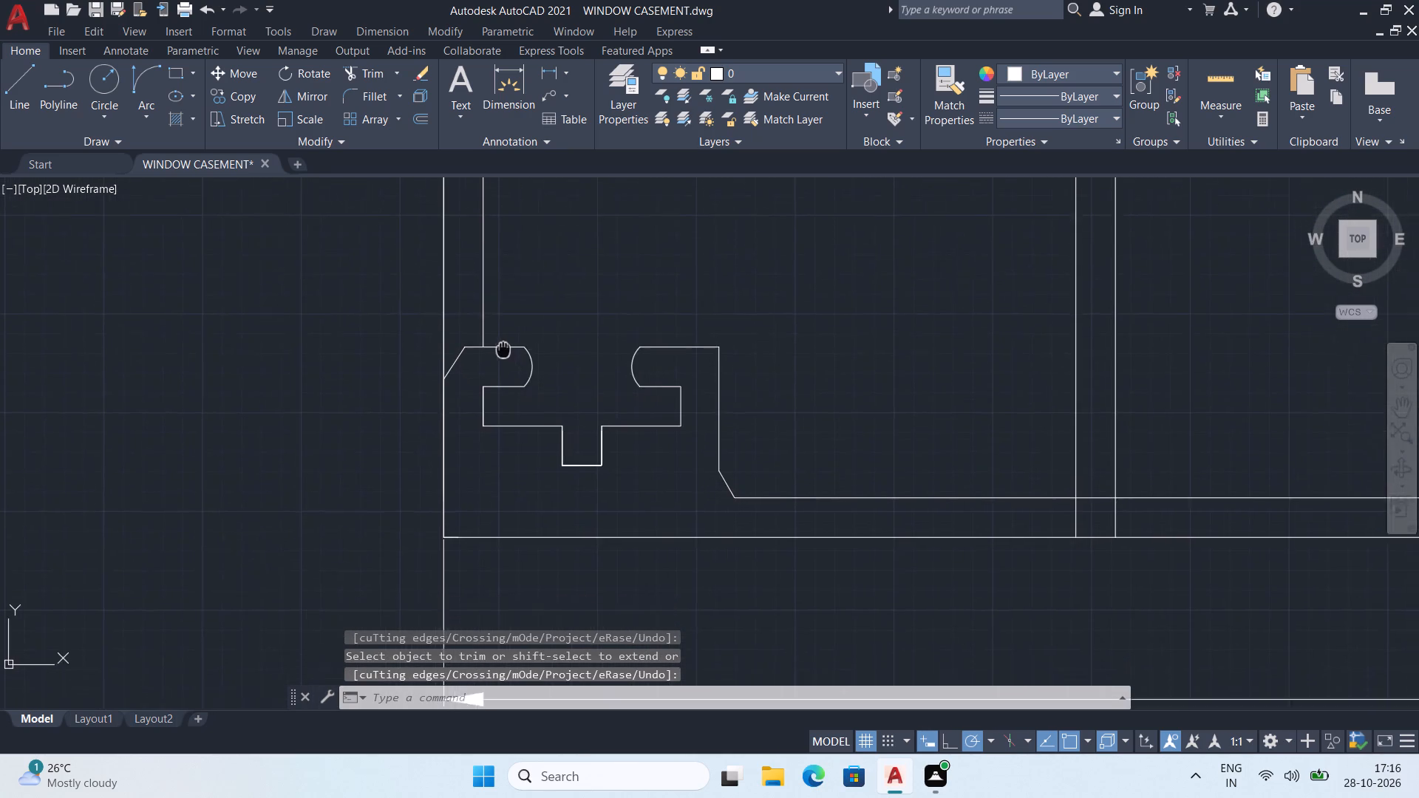
{"action": "middle_click_drag", "start_coordinate": [501, 348], "coordinate": [443, 284]}
{"action": "left_click_drag", "start_coordinate": [443, 284], "coordinate": [467, 312]}
{"action": "left_click", "coordinate": [327, 253]}
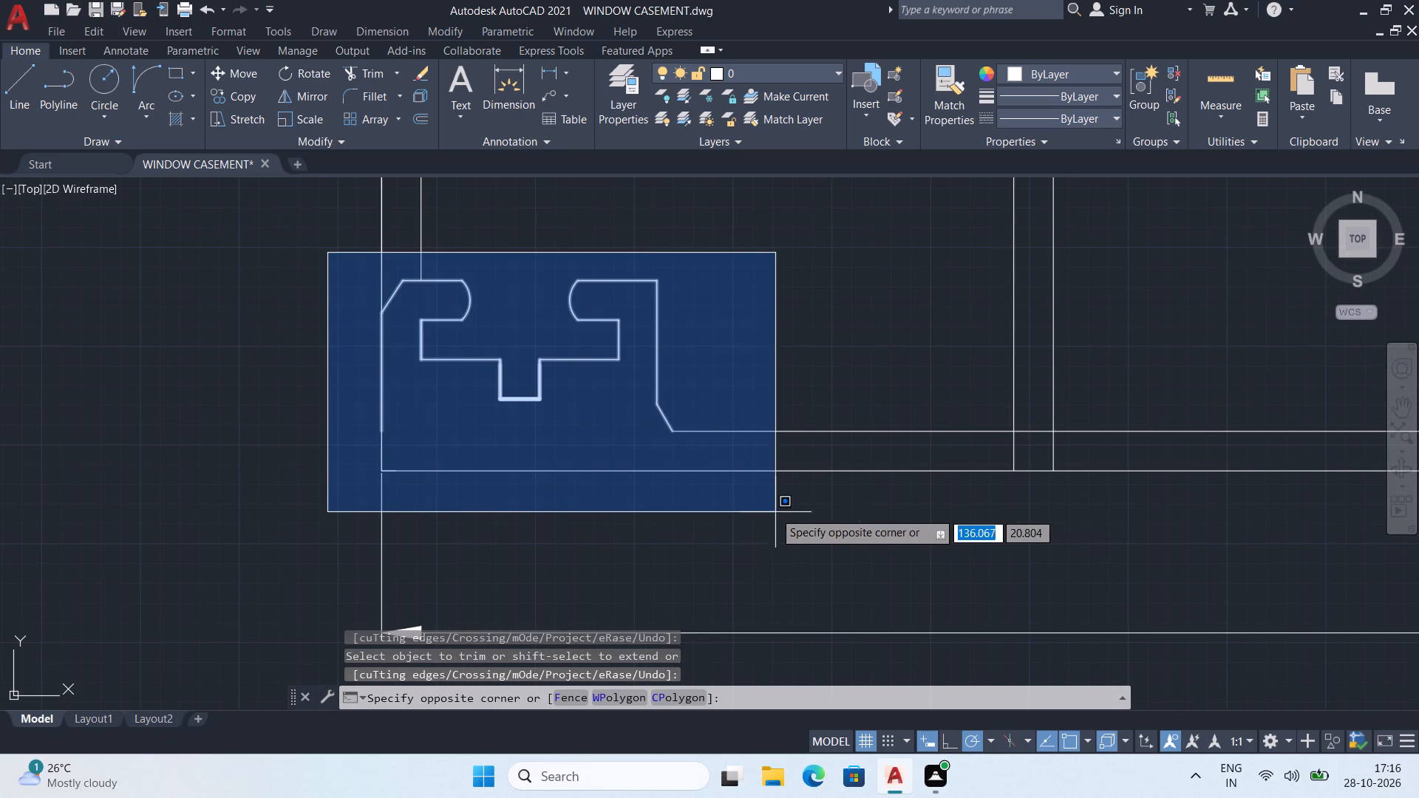
{"action": "left_click", "coordinate": [743, 514]}
{"action": "middle_click_drag", "start_coordinate": [795, 370], "coordinate": [802, 459]}
{"action": "type", "text": "mi"}
{"action": "key", "text": "Return"}
{"action": "middle_click_drag", "start_coordinate": [532, 406], "coordinate": [548, 522]}
{"action": "scroll", "coordinate": [563, 480], "scroll_direction": "down", "scroll_amount": 2}
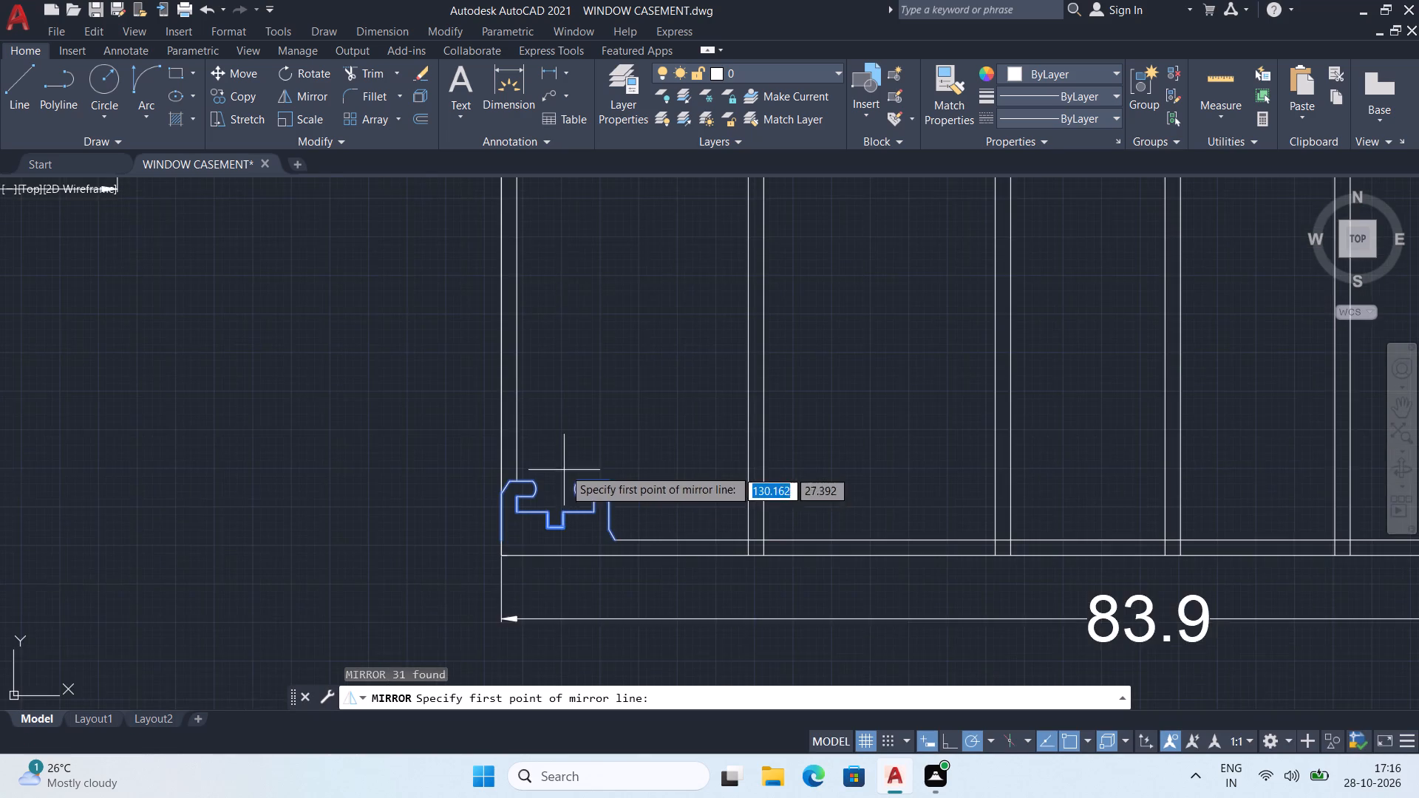
{"action": "middle_click_drag", "start_coordinate": [565, 465], "coordinate": [572, 514]}
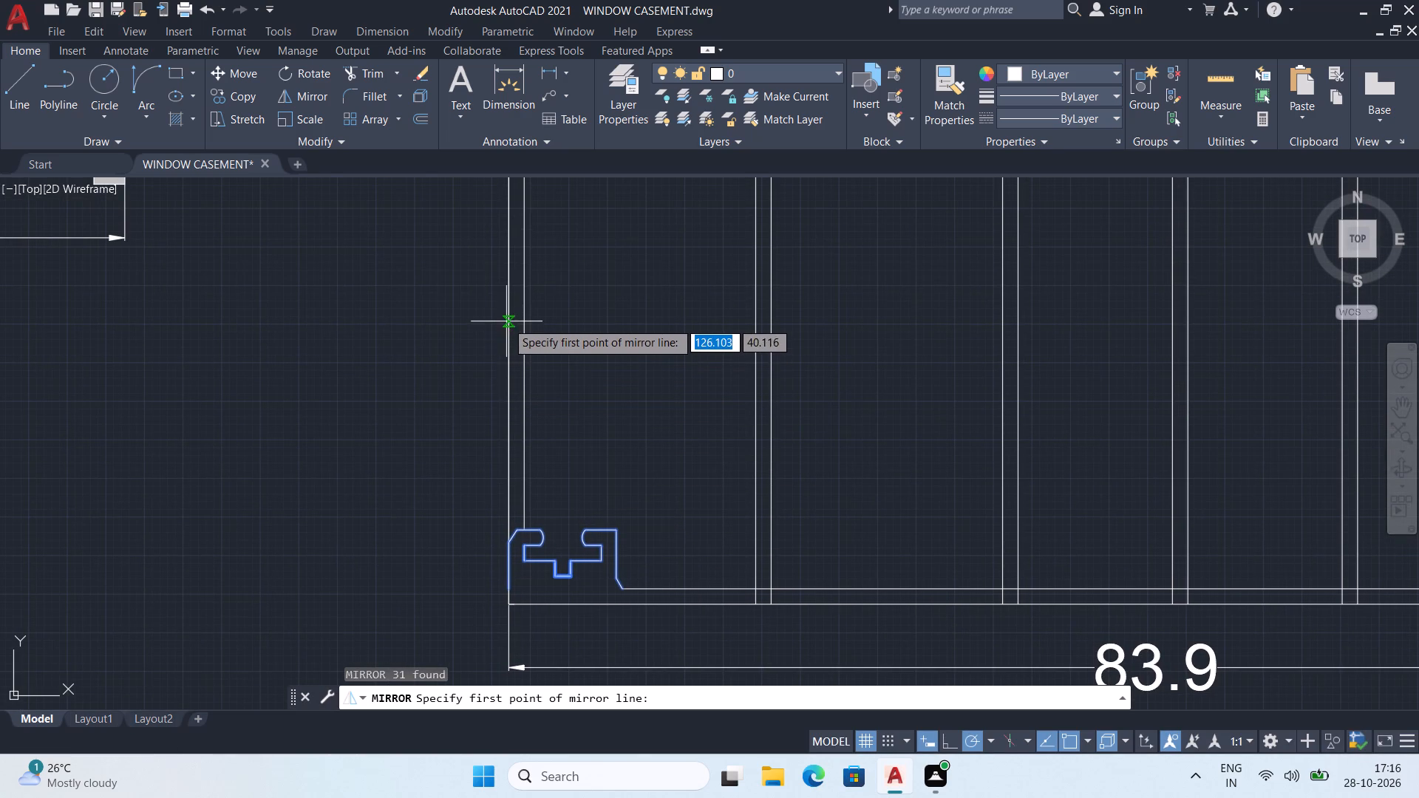
{"action": "left_click", "coordinate": [506, 337]}
{"action": "middle_click_drag", "start_coordinate": [781, 321], "coordinate": [728, 369]}
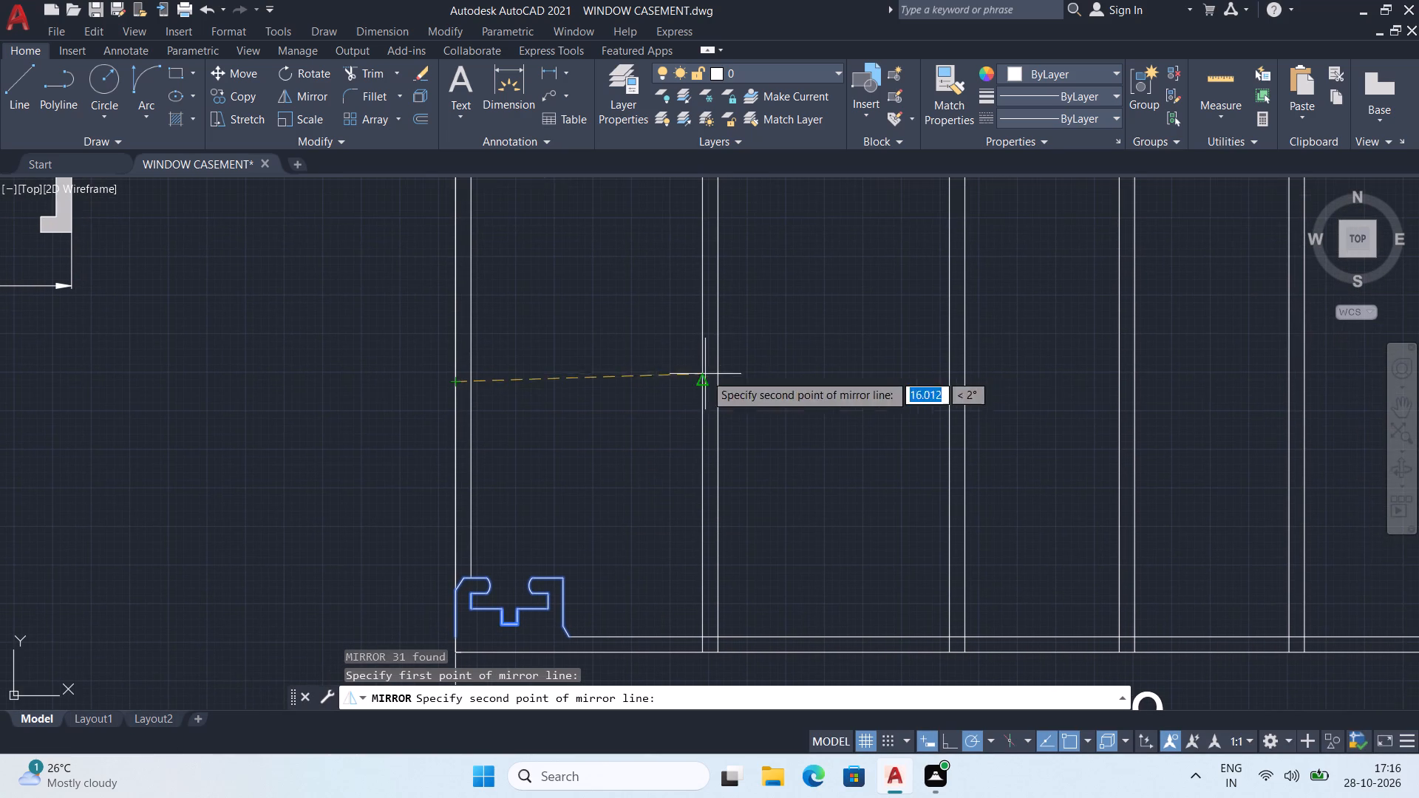
{"action": "scroll", "coordinate": [698, 381], "scroll_direction": "down", "scroll_amount": 1}
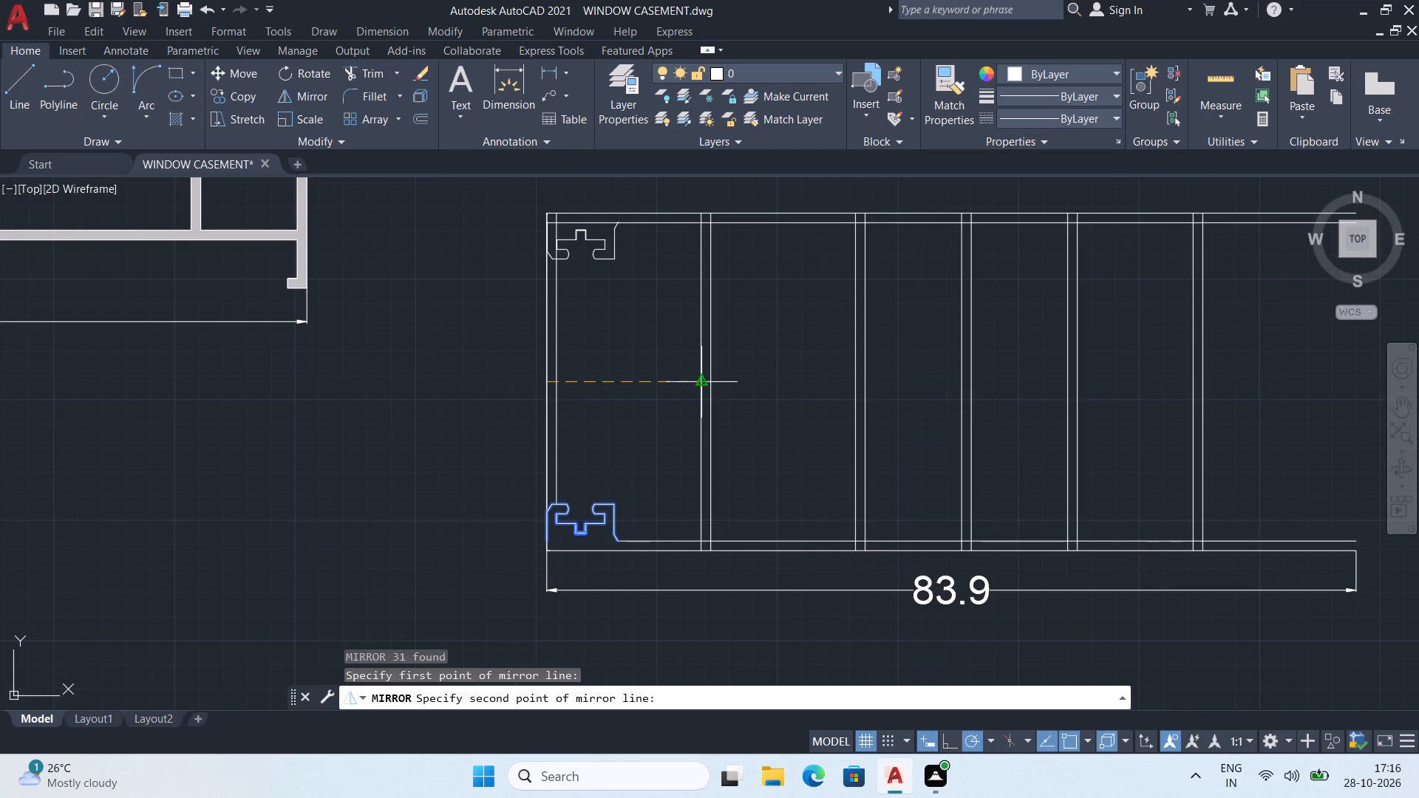
{"action": "left_click", "coordinate": [698, 381]}
{"action": "left_click_drag", "start_coordinate": [742, 440], "coordinate": [698, 381]}
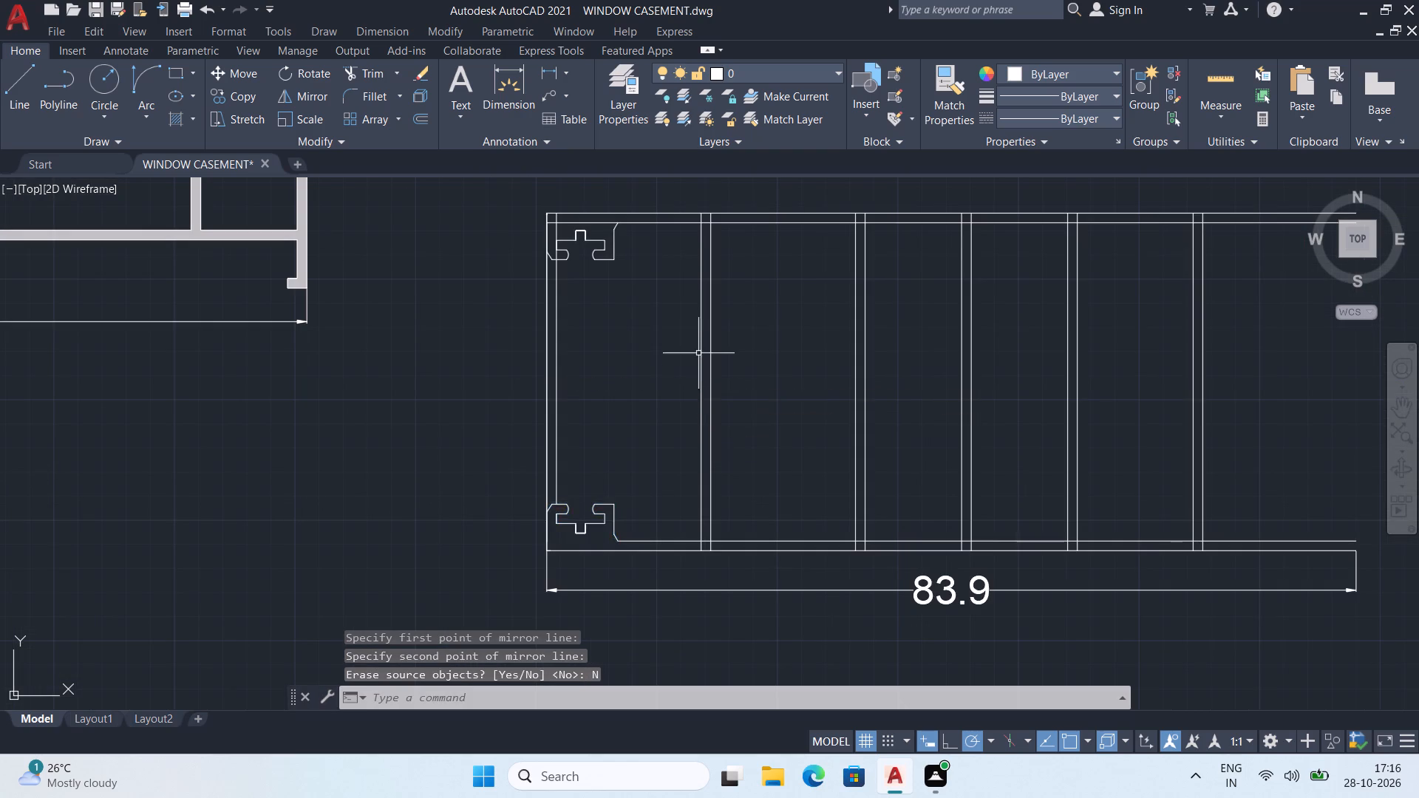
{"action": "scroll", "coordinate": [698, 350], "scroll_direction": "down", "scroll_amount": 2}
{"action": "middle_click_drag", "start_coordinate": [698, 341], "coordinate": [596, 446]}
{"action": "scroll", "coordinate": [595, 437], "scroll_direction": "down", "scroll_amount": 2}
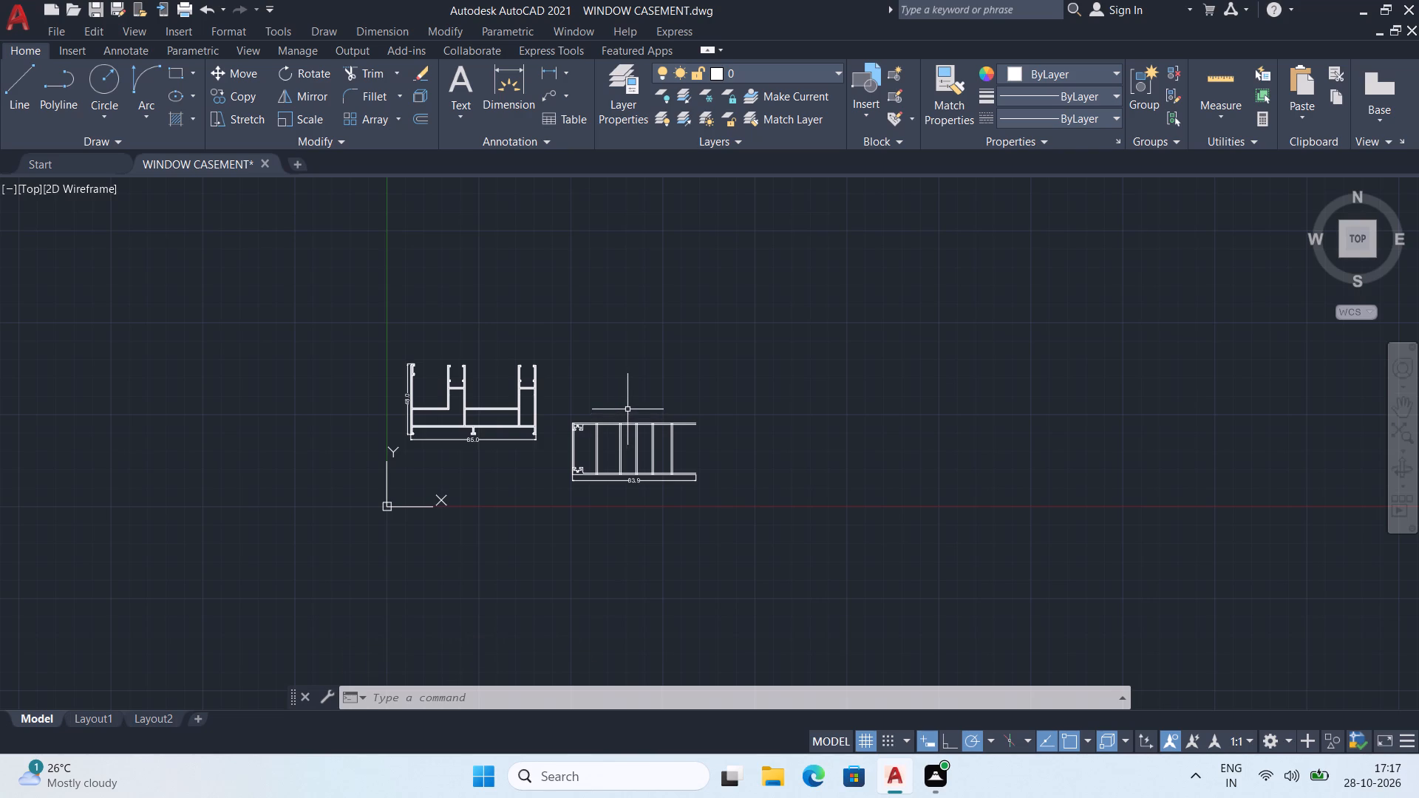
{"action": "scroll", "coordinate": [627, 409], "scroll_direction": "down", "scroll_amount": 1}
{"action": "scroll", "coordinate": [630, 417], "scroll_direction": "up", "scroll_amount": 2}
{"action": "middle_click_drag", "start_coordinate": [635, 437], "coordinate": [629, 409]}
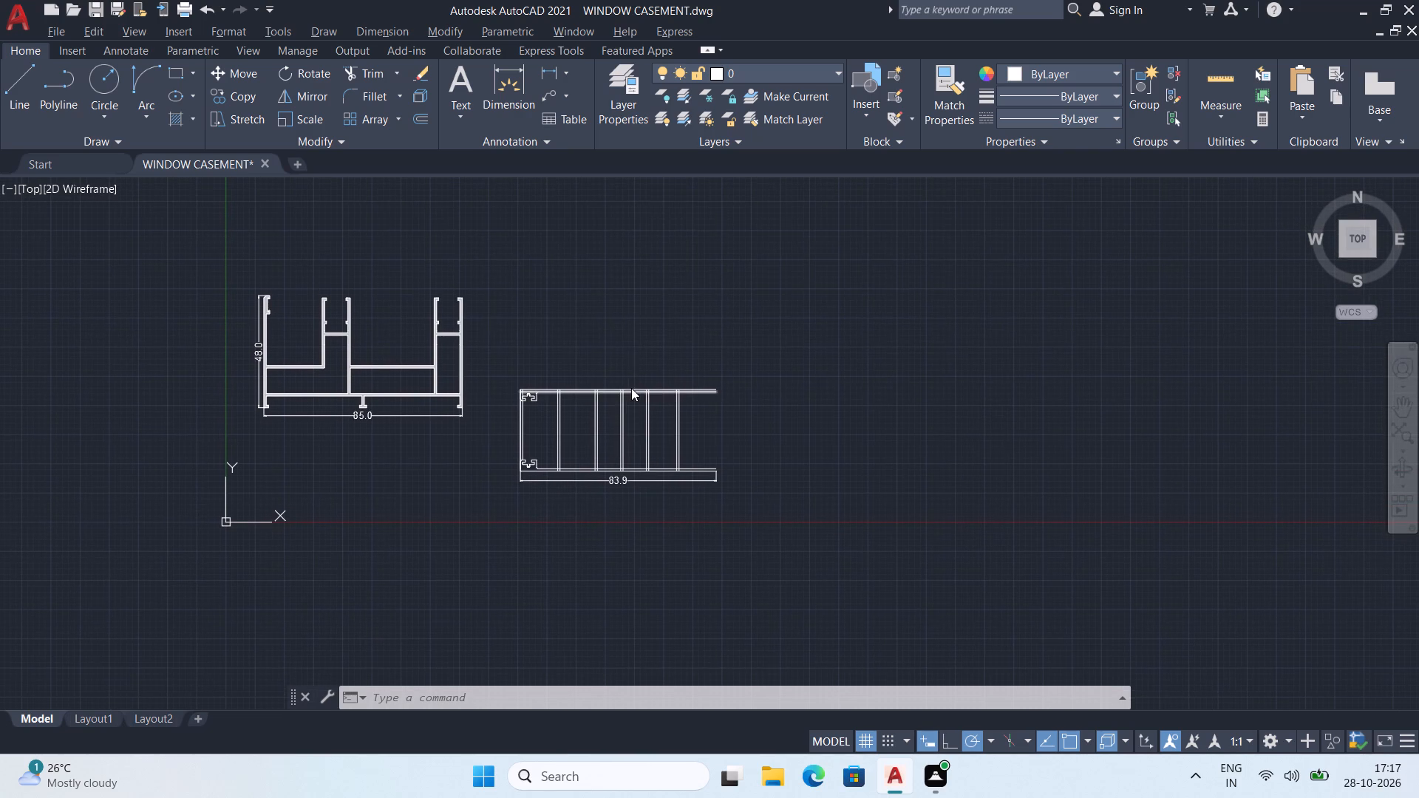
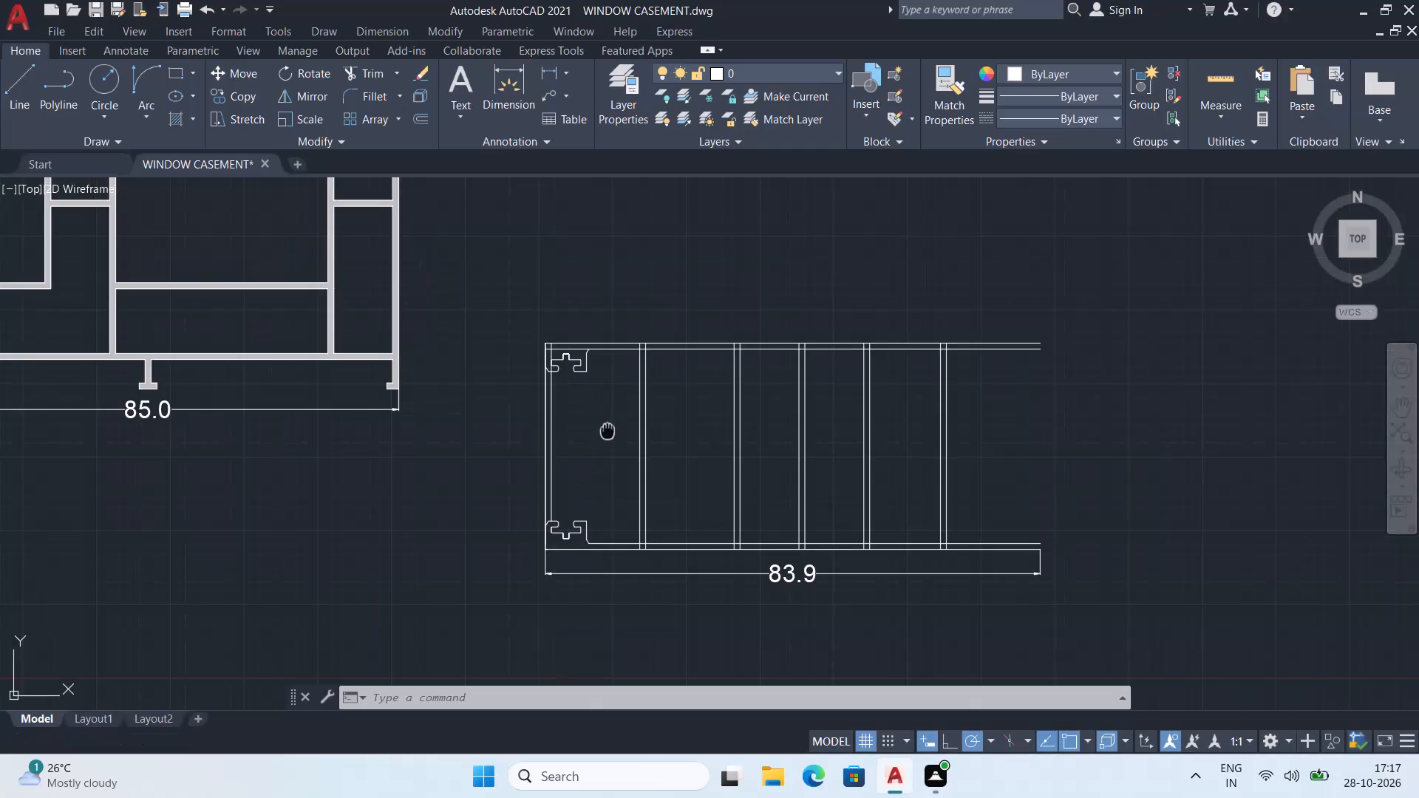
Examine the hook grooves at the left end of the 83.9-wide profile and compare it with the 85.0-wide profile.
{"action": "scroll", "coordinate": [589, 398], "scroll_direction": "up", "scroll_amount": 1}
{"action": "middle_click_drag", "start_coordinate": [629, 400], "coordinate": [579, 406]}
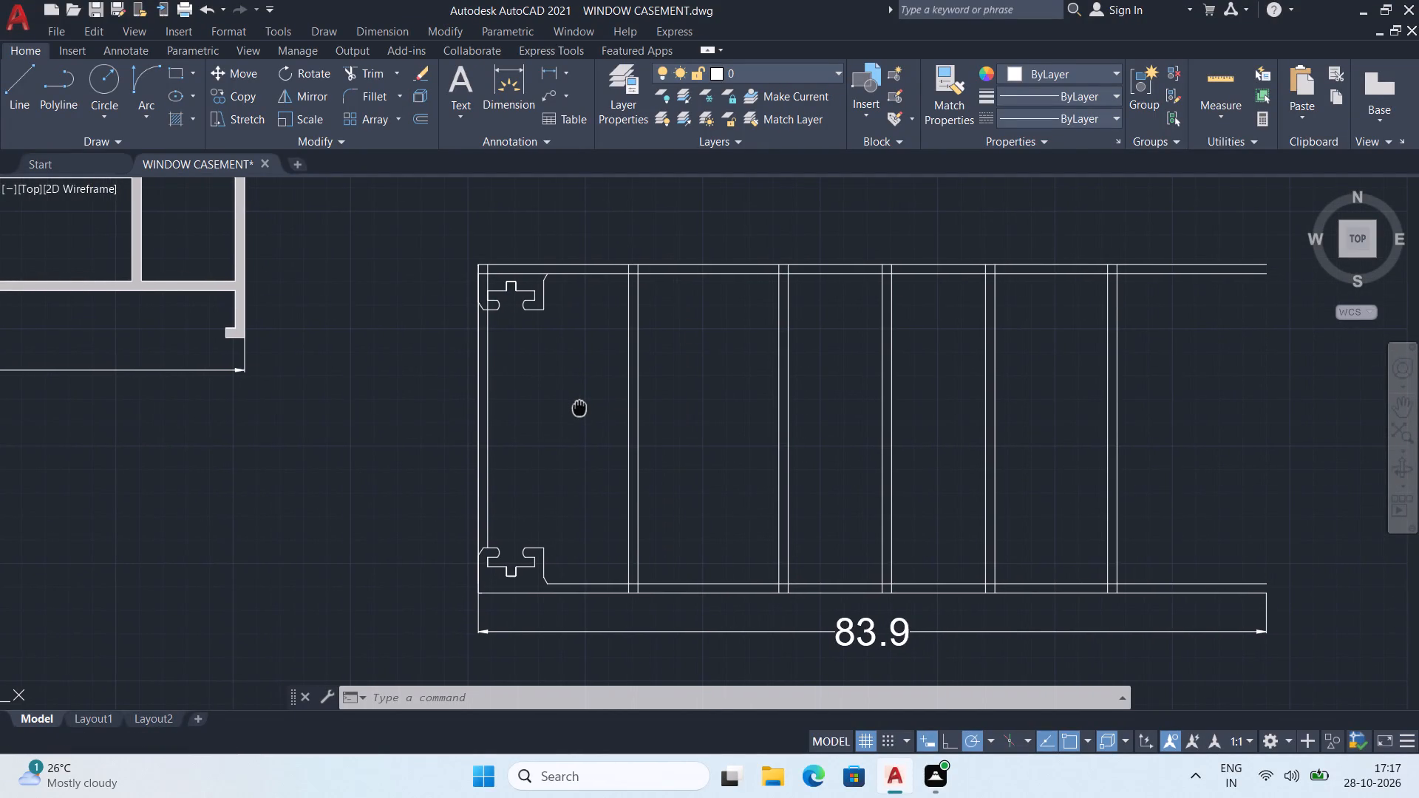
{"action": "middle_click_drag", "start_coordinate": [579, 406], "coordinate": [584, 415]}
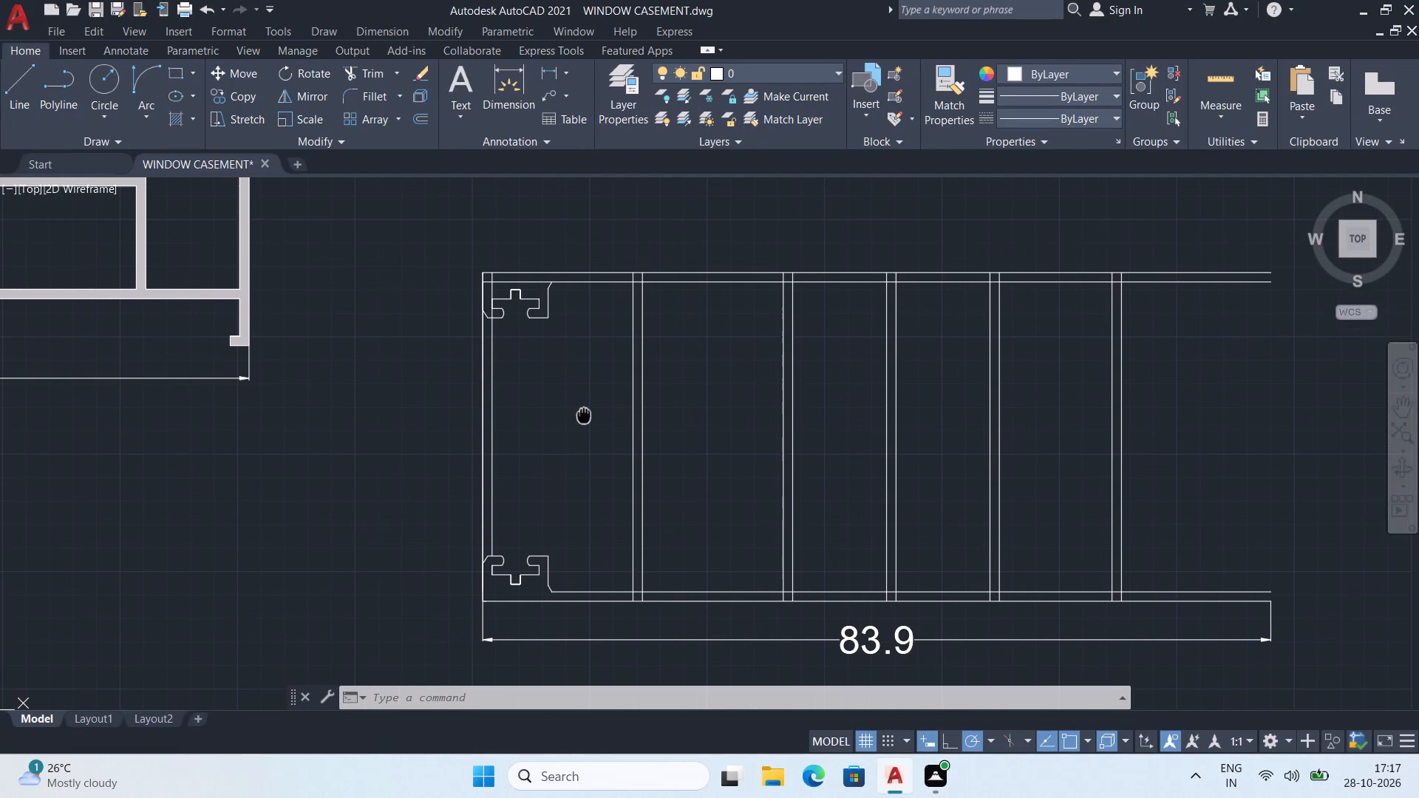
{"action": "middle_click_drag", "start_coordinate": [584, 415], "coordinate": [584, 404]}
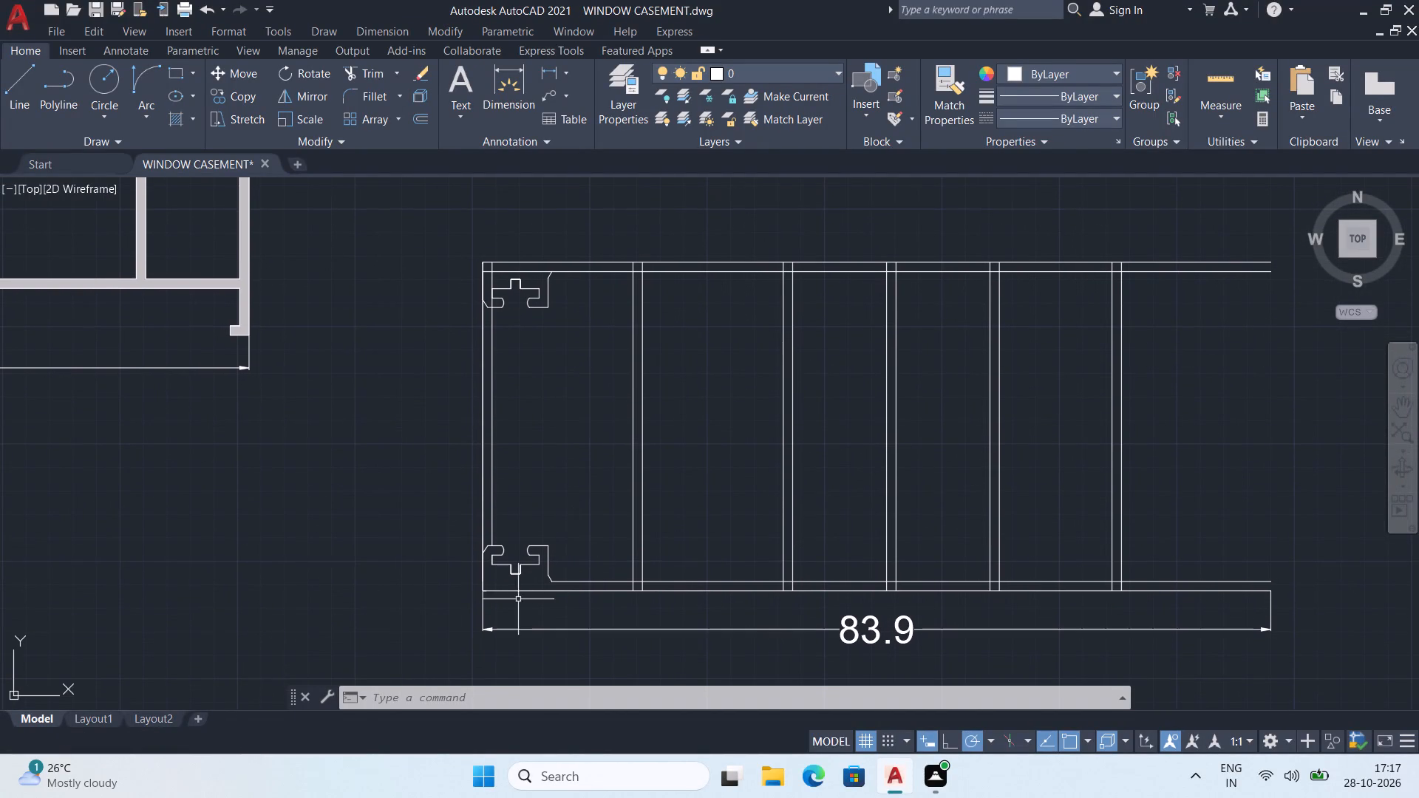
{"action": "scroll", "coordinate": [517, 600], "scroll_direction": "up", "scroll_amount": 3}
{"action": "scroll", "coordinate": [500, 488], "scroll_direction": "up", "scroll_amount": 3}
{"action": "scroll", "coordinate": [500, 488], "scroll_direction": "down", "scroll_amount": 3}
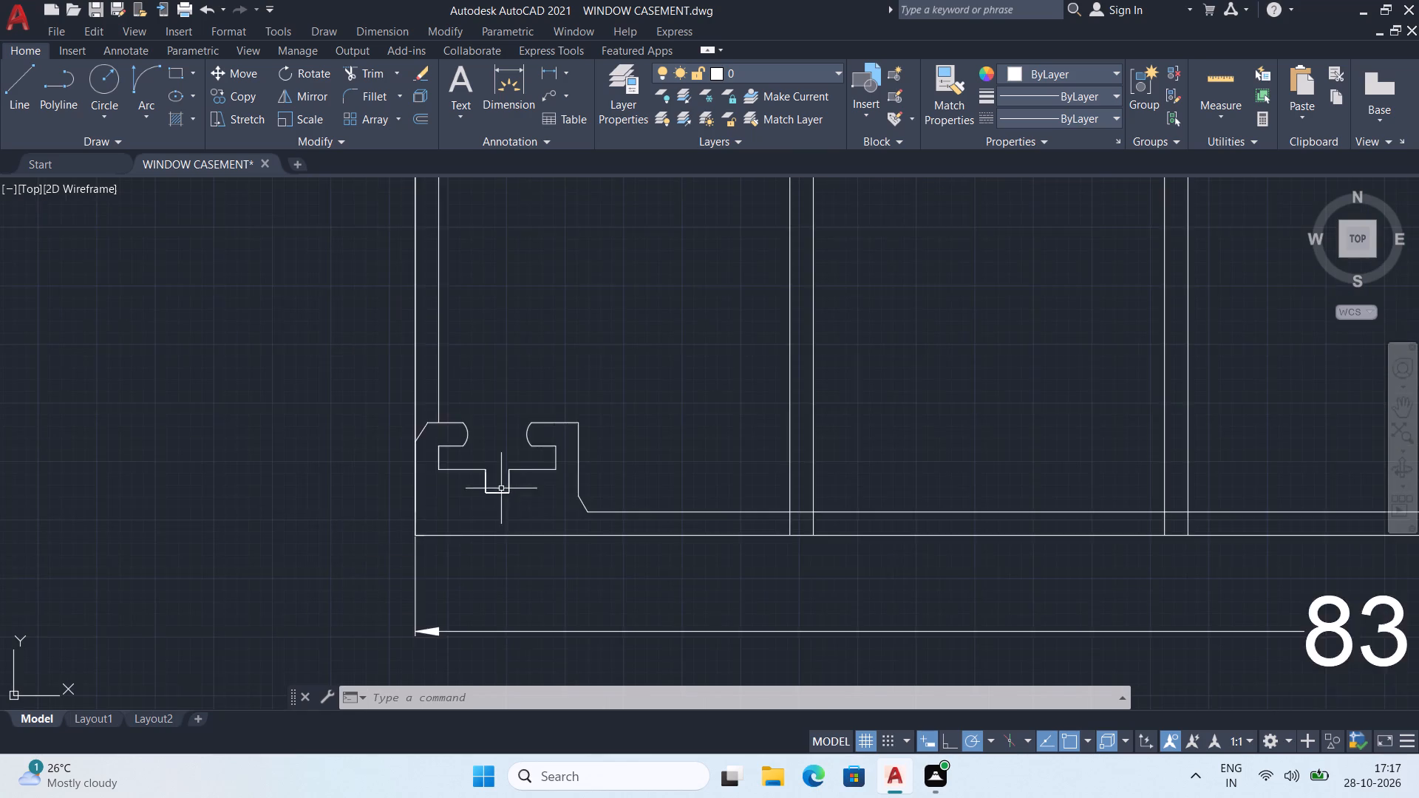
{"action": "scroll", "coordinate": [501, 488], "scroll_direction": "down", "scroll_amount": 3}
{"action": "middle_click_drag", "start_coordinate": [588, 432], "coordinate": [576, 465]}
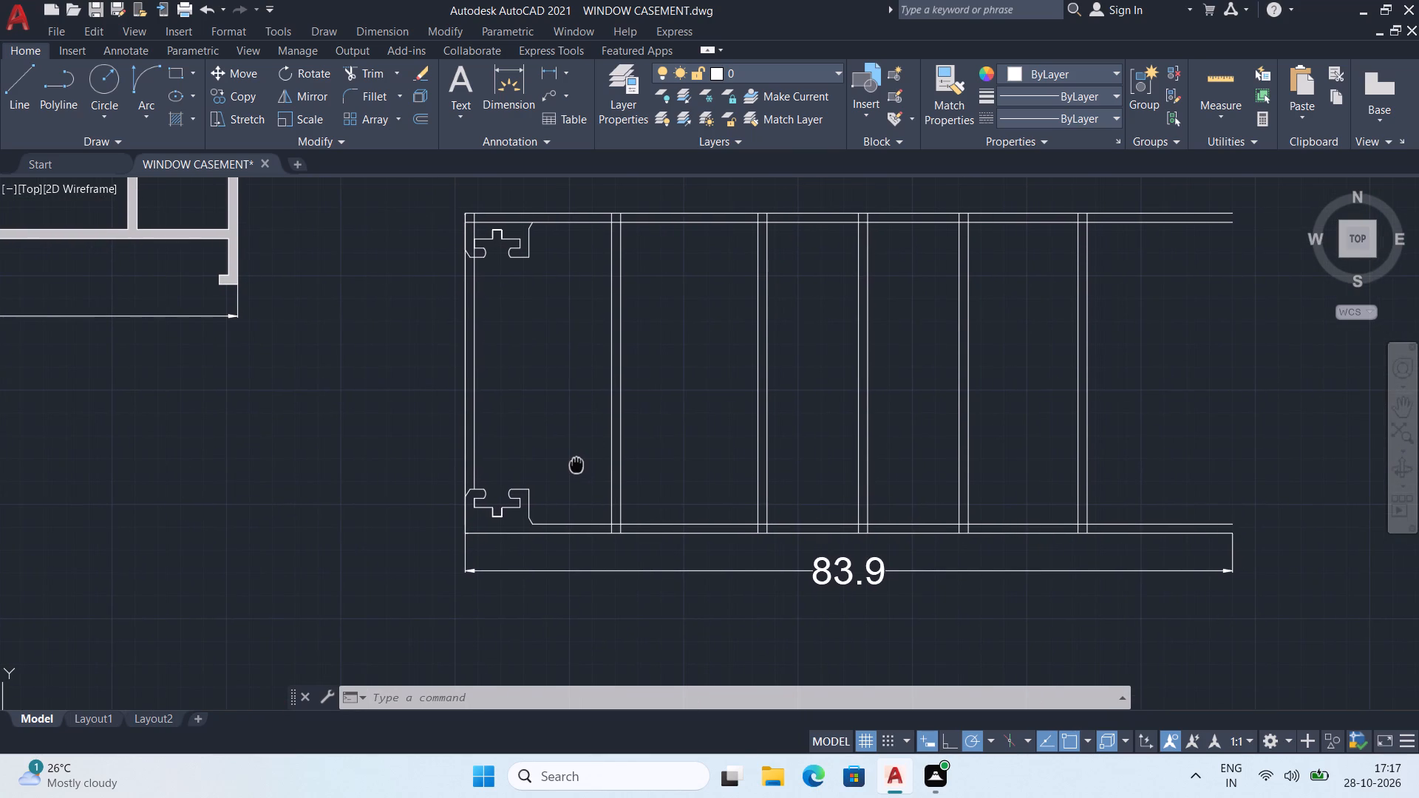
{"action": "middle_click_drag", "start_coordinate": [576, 465], "coordinate": [575, 465]}
{"action": "scroll", "coordinate": [576, 427], "scroll_direction": "down", "scroll_amount": 1}
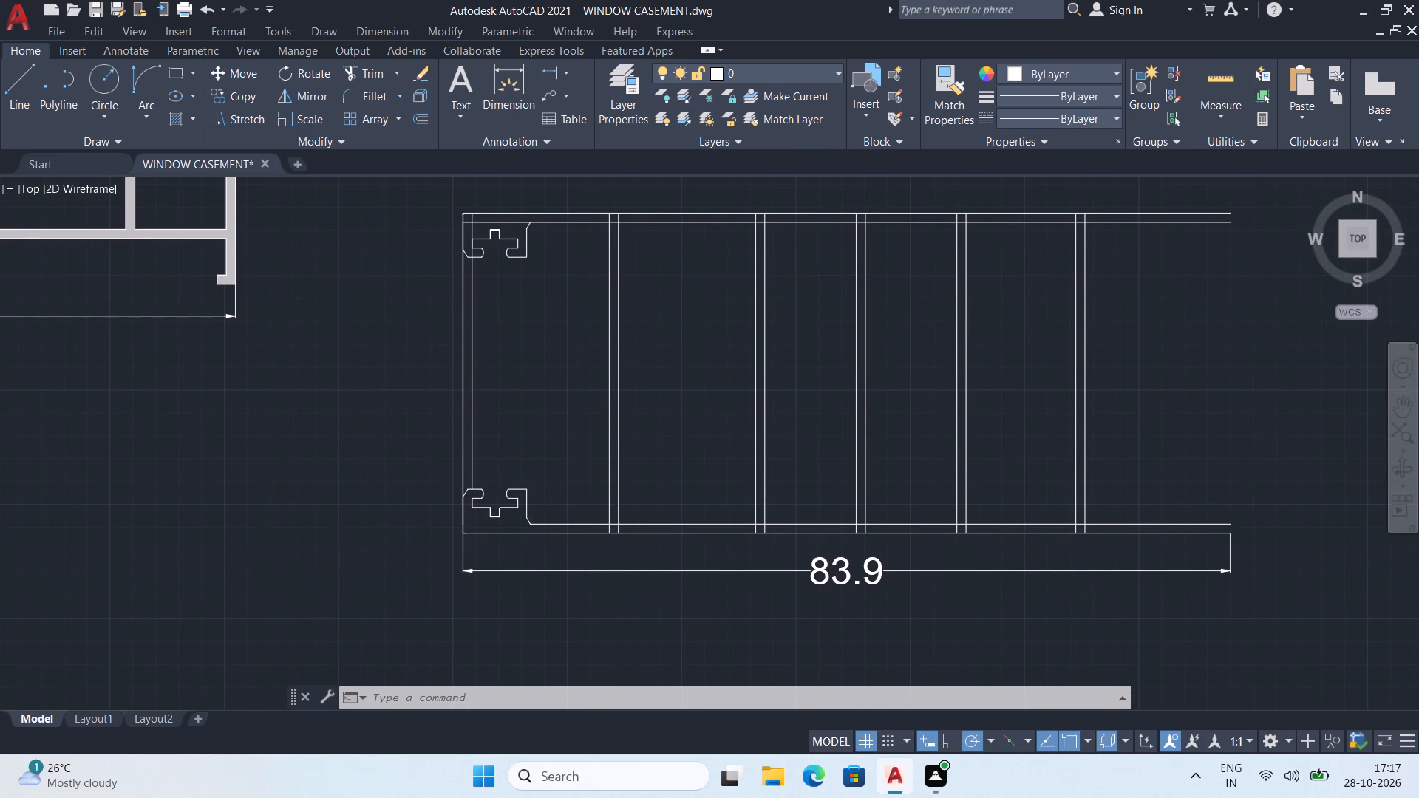
{"action": "scroll", "coordinate": [577, 427], "scroll_direction": "down", "scroll_amount": 1}
{"action": "middle_click_drag", "start_coordinate": [577, 427], "coordinate": [565, 463]}
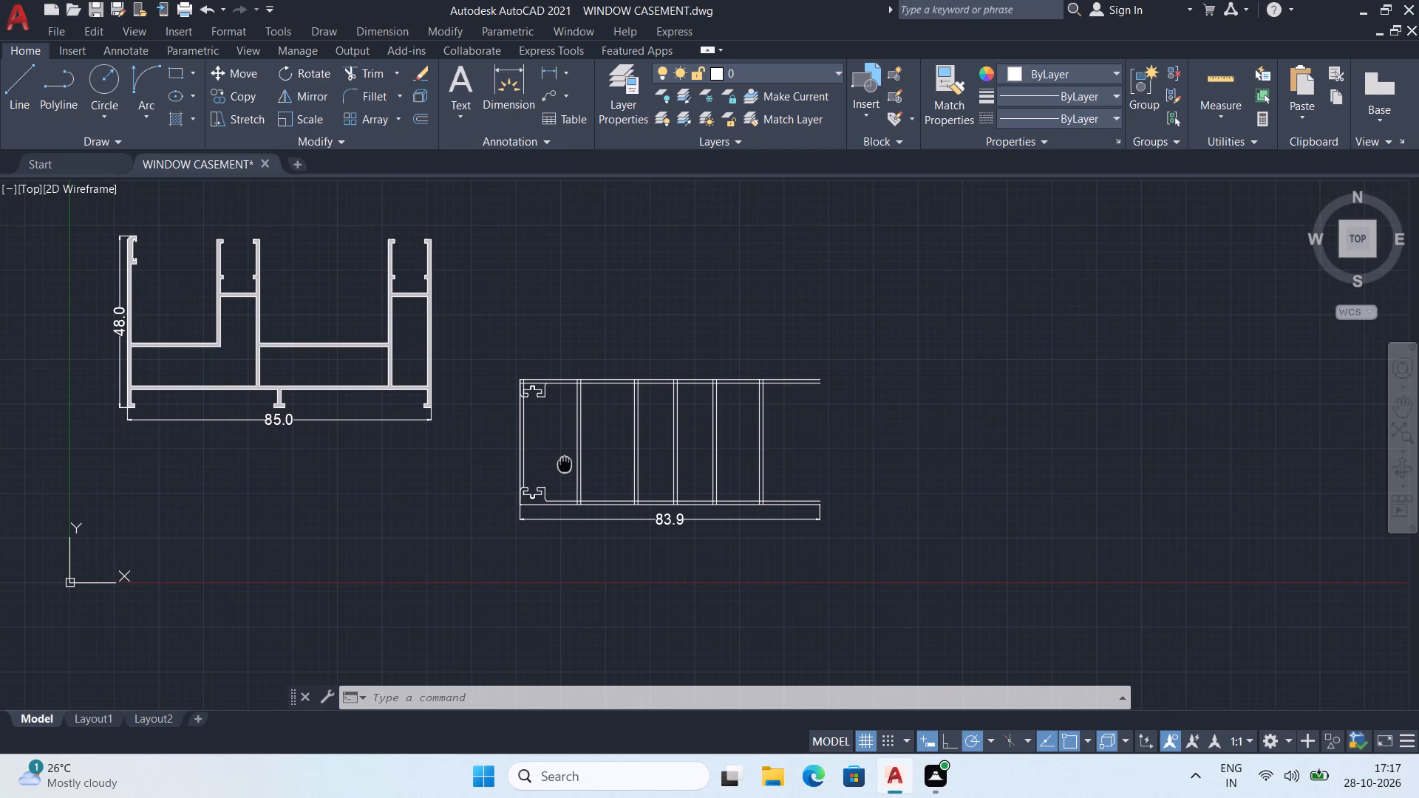
{"action": "middle_click_drag", "start_coordinate": [565, 463], "coordinate": [565, 479]}
{"action": "scroll", "coordinate": [570, 468], "scroll_direction": "down", "scroll_amount": 1}
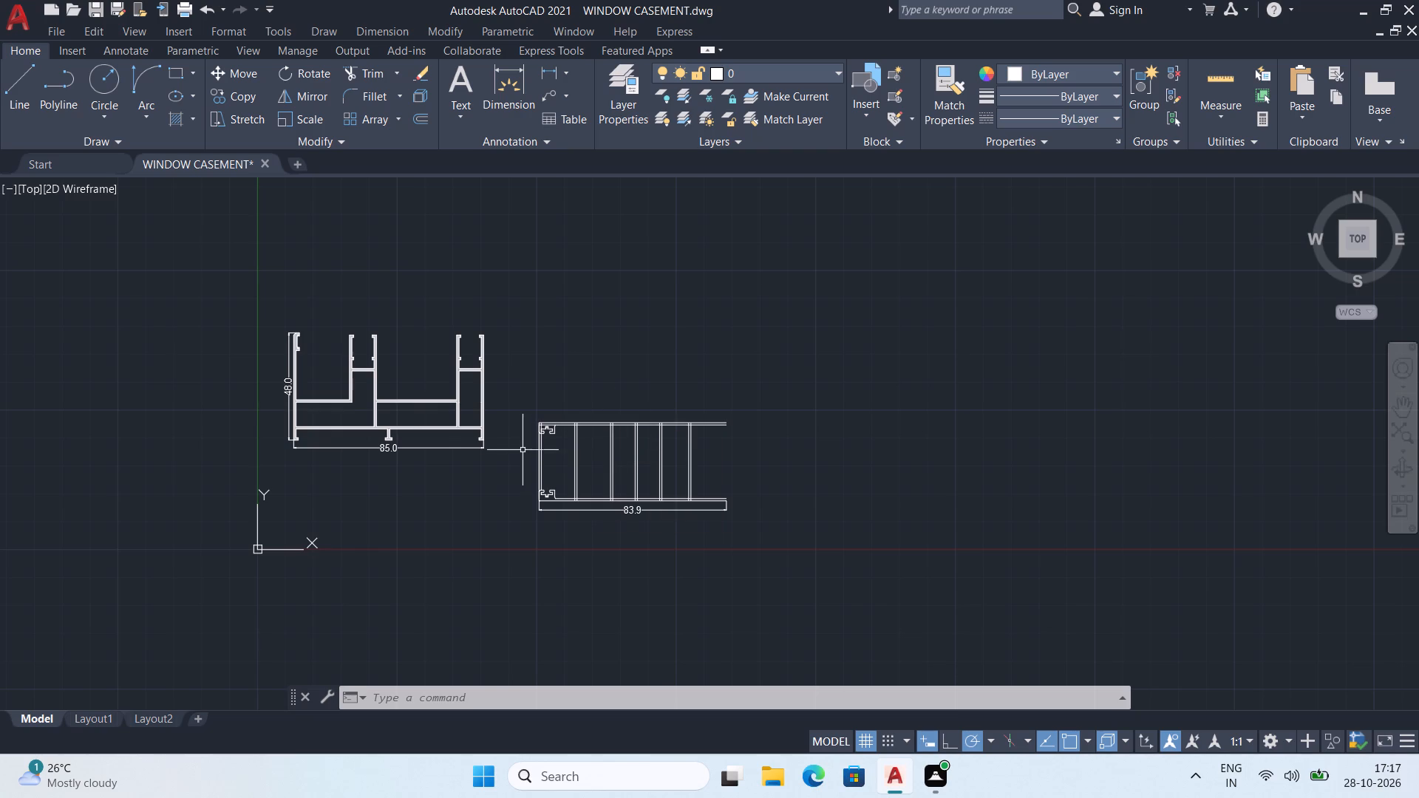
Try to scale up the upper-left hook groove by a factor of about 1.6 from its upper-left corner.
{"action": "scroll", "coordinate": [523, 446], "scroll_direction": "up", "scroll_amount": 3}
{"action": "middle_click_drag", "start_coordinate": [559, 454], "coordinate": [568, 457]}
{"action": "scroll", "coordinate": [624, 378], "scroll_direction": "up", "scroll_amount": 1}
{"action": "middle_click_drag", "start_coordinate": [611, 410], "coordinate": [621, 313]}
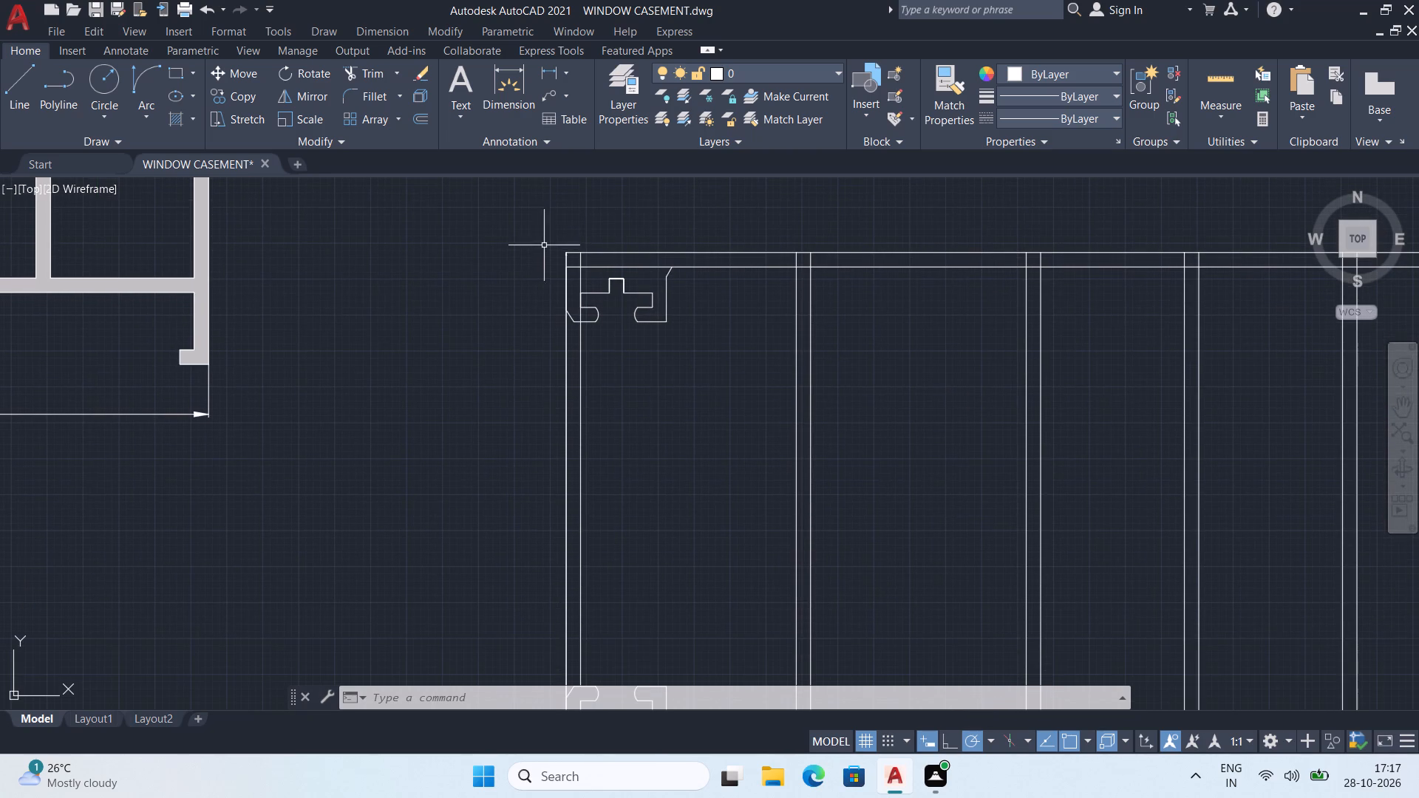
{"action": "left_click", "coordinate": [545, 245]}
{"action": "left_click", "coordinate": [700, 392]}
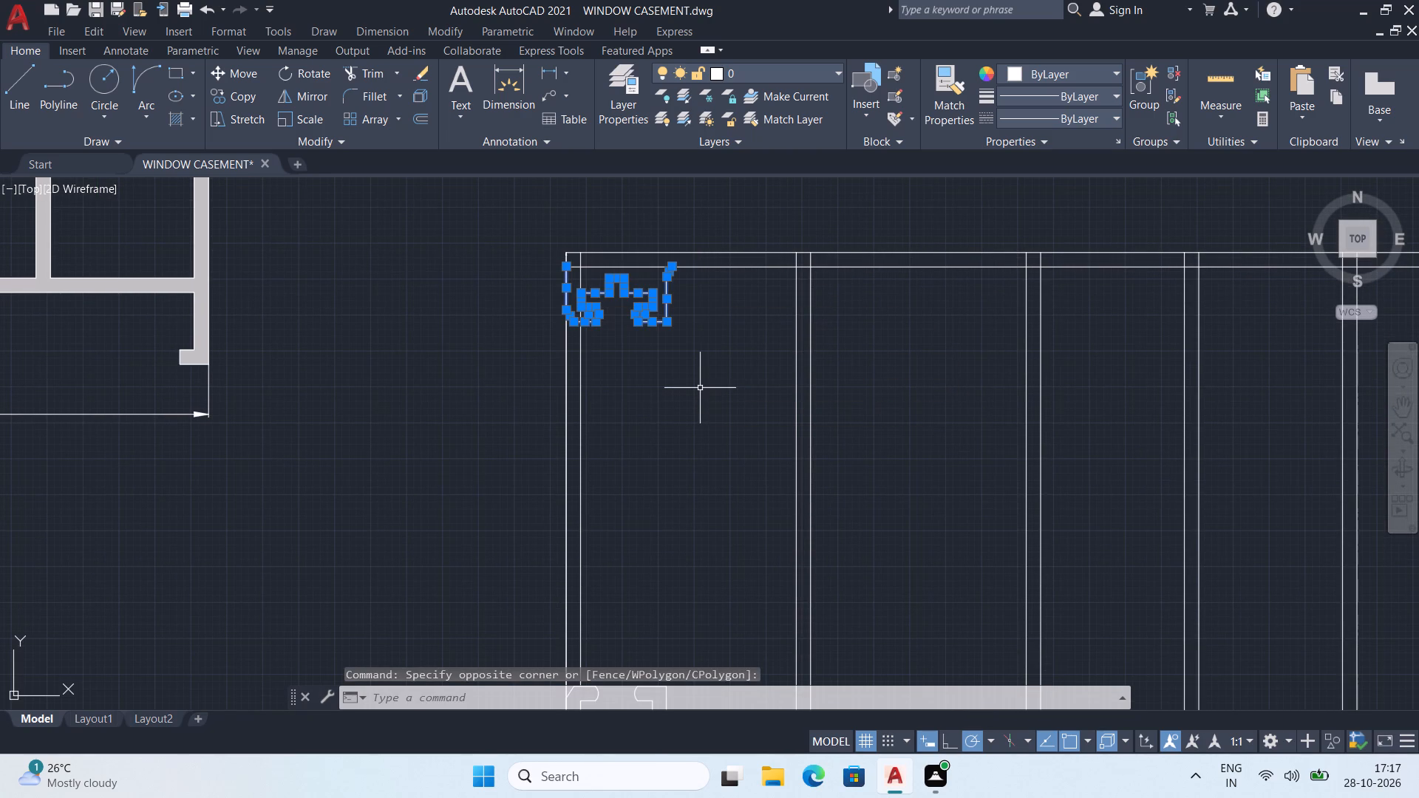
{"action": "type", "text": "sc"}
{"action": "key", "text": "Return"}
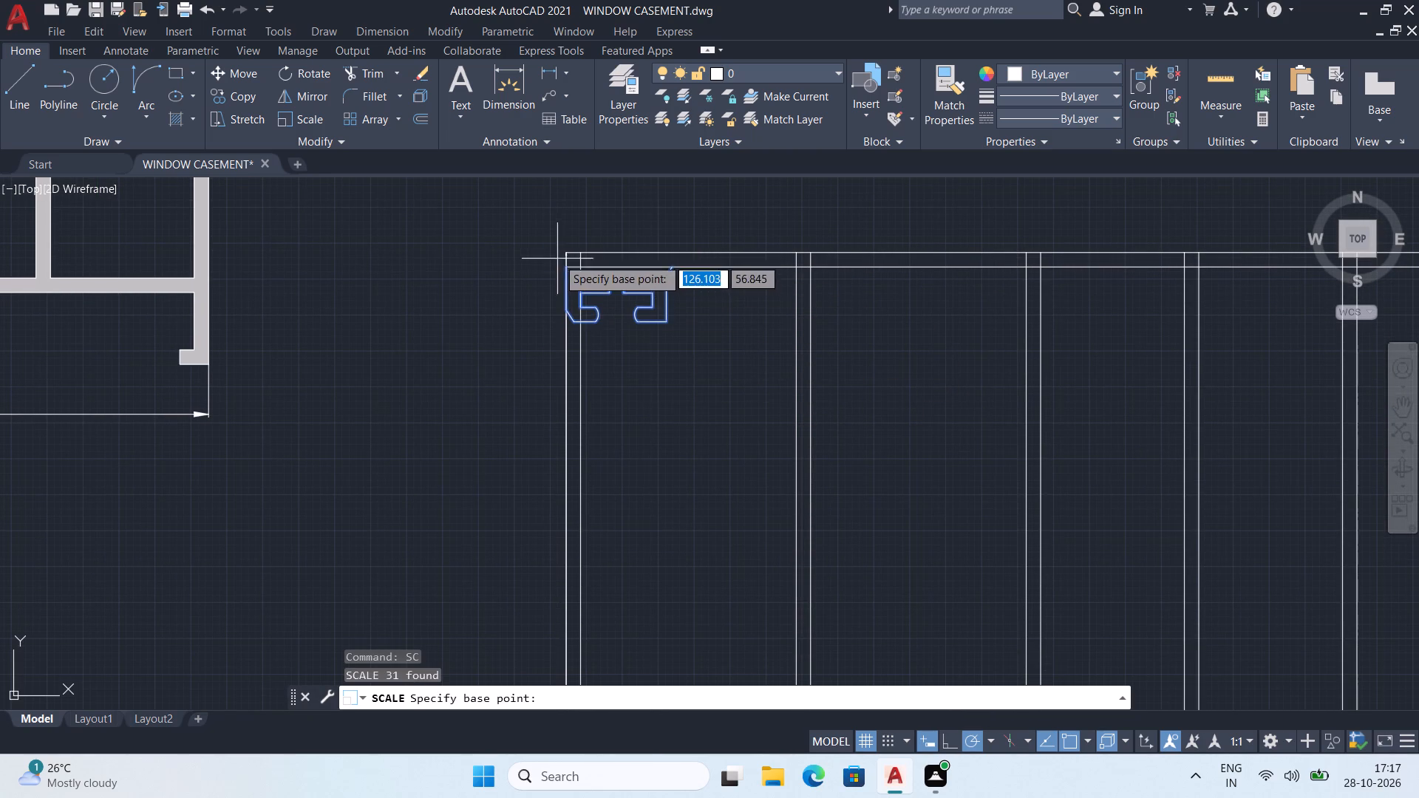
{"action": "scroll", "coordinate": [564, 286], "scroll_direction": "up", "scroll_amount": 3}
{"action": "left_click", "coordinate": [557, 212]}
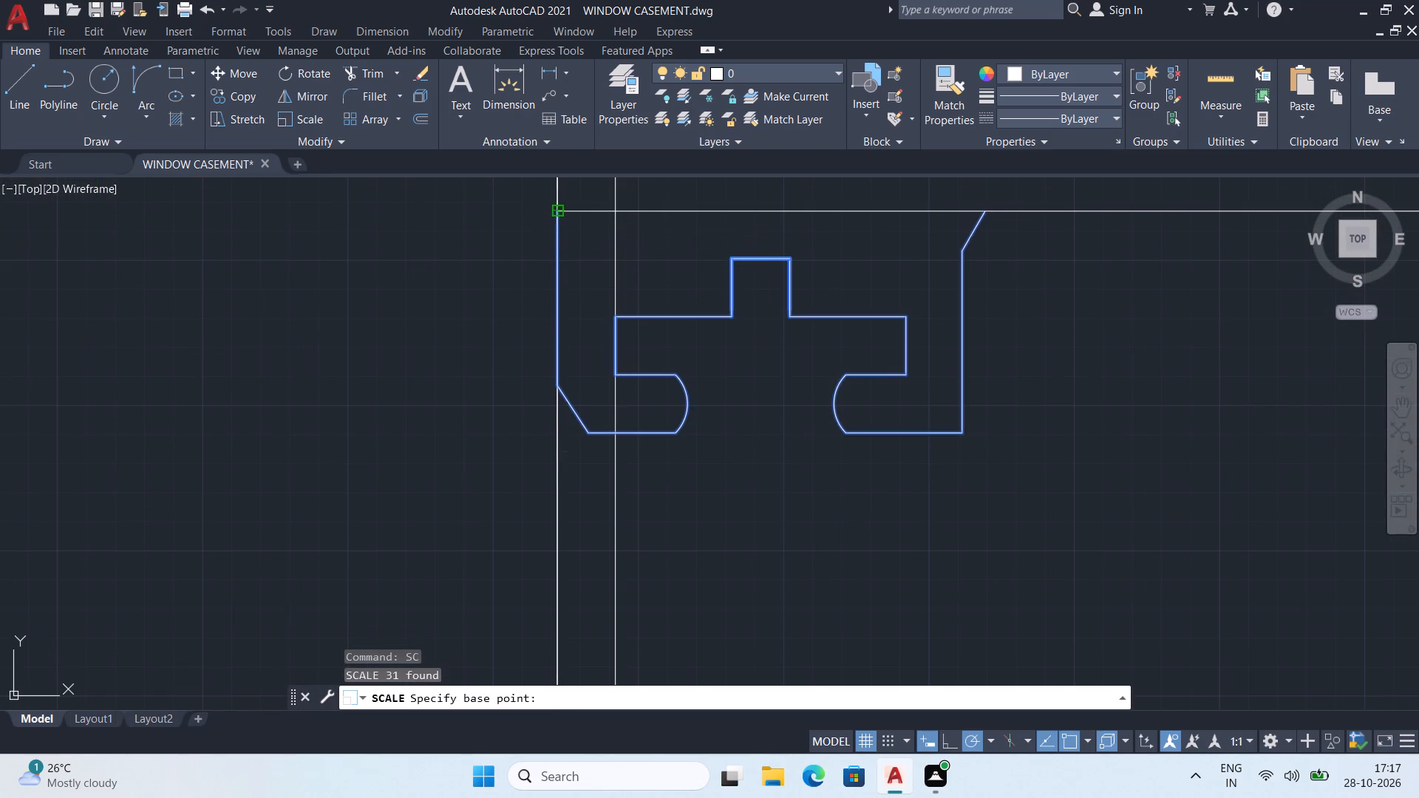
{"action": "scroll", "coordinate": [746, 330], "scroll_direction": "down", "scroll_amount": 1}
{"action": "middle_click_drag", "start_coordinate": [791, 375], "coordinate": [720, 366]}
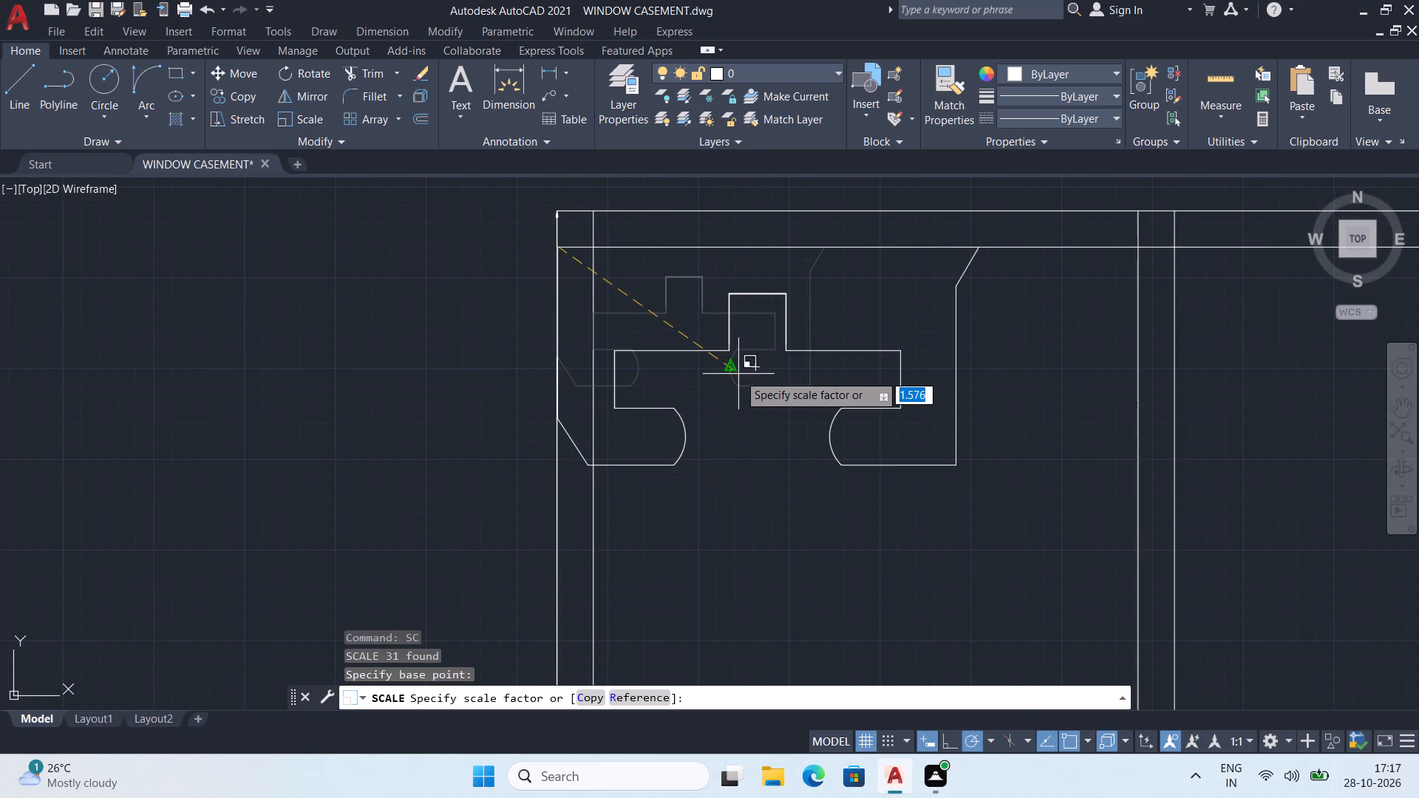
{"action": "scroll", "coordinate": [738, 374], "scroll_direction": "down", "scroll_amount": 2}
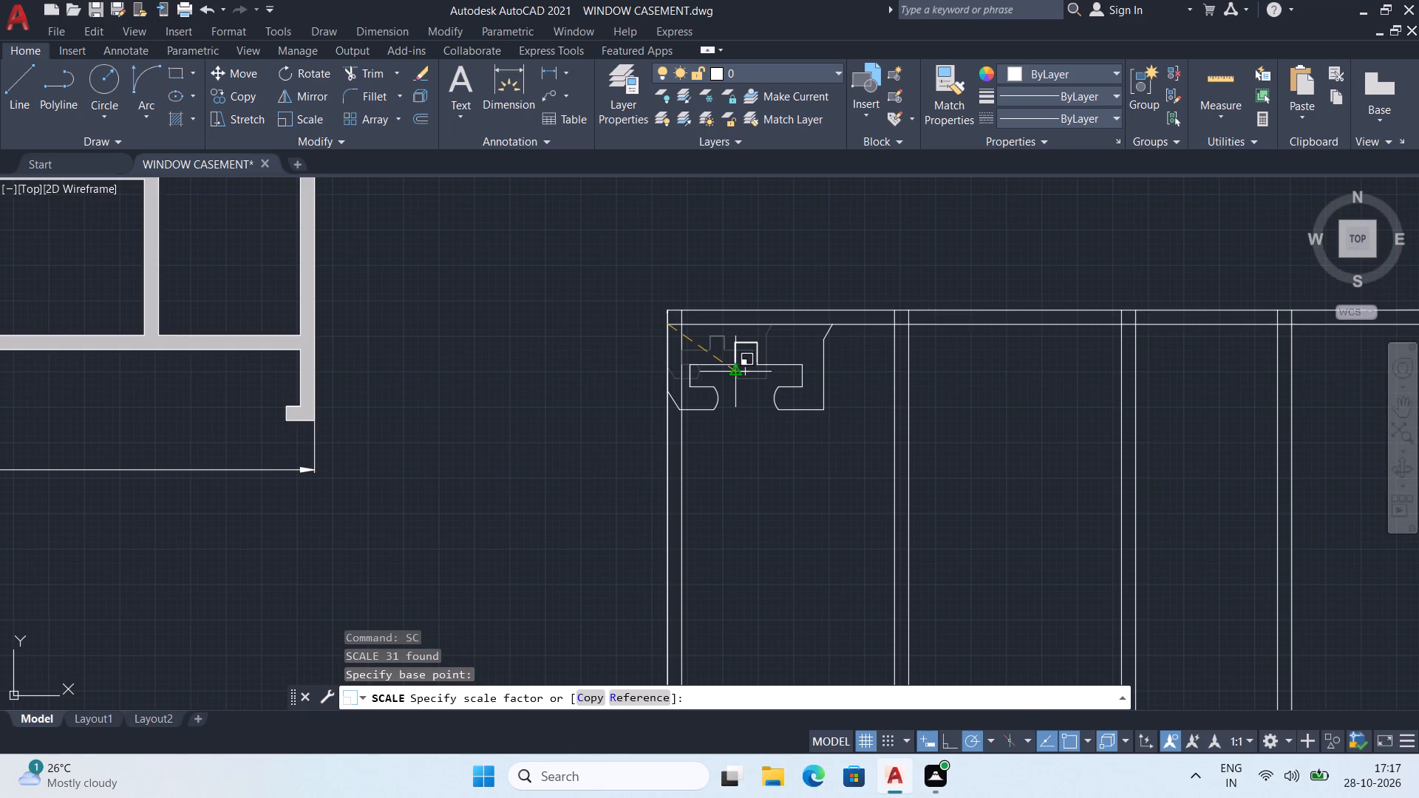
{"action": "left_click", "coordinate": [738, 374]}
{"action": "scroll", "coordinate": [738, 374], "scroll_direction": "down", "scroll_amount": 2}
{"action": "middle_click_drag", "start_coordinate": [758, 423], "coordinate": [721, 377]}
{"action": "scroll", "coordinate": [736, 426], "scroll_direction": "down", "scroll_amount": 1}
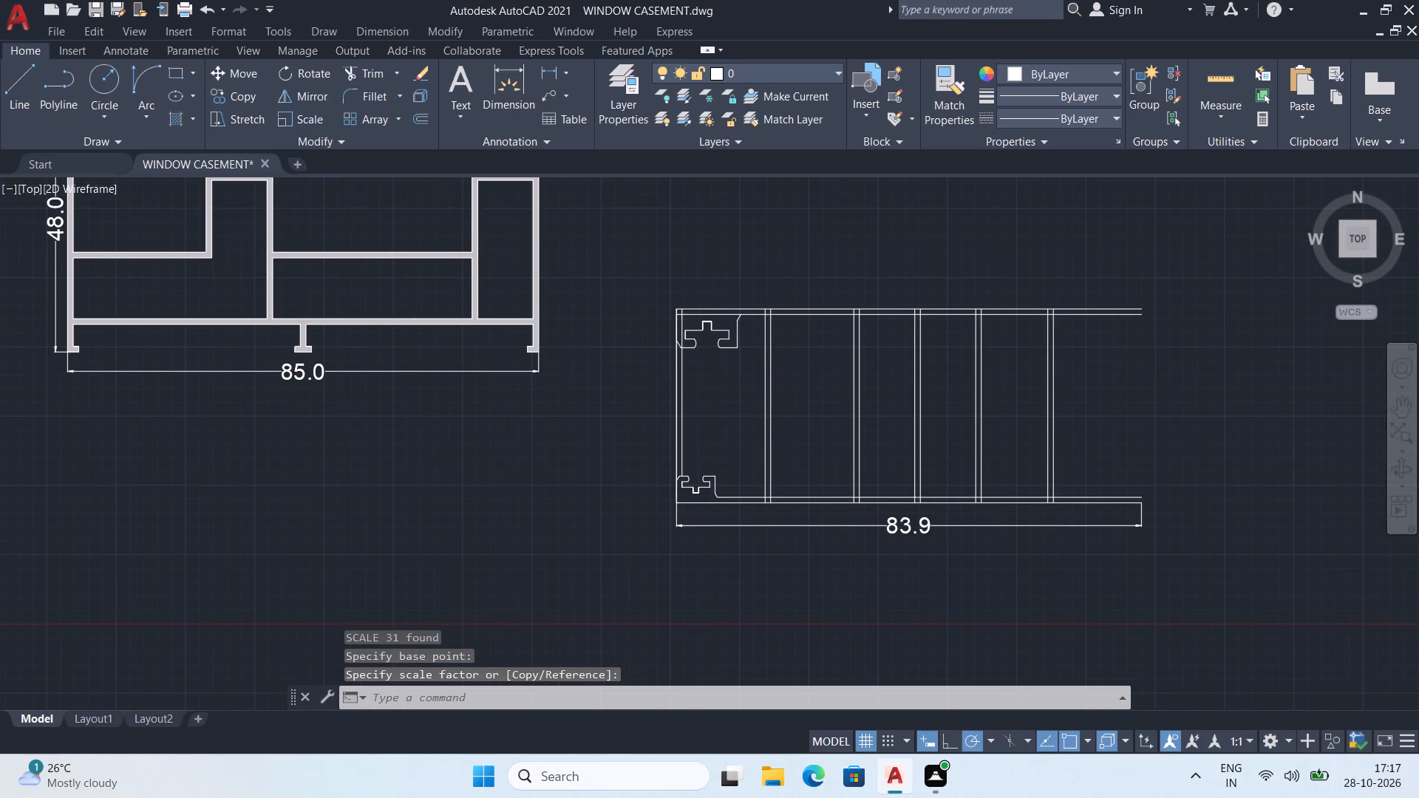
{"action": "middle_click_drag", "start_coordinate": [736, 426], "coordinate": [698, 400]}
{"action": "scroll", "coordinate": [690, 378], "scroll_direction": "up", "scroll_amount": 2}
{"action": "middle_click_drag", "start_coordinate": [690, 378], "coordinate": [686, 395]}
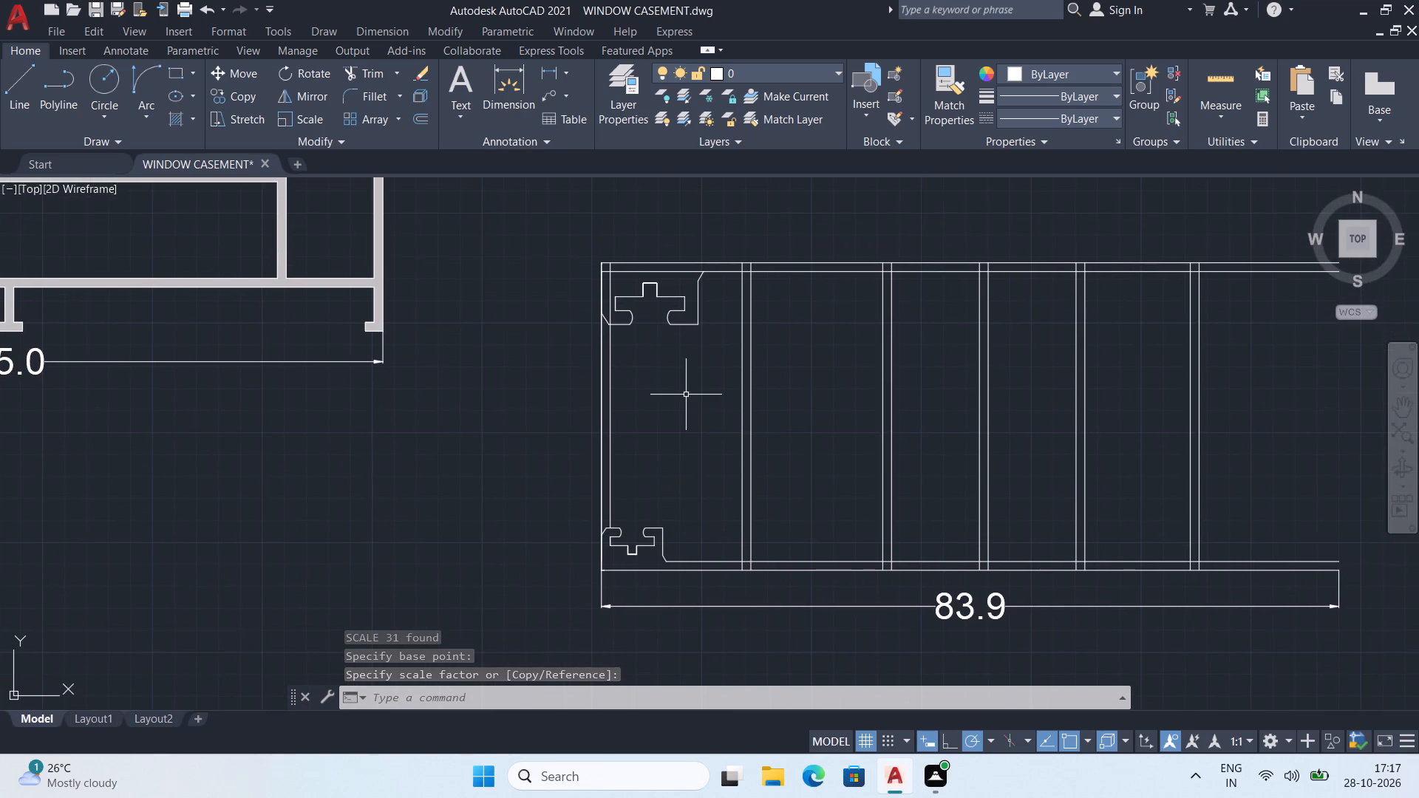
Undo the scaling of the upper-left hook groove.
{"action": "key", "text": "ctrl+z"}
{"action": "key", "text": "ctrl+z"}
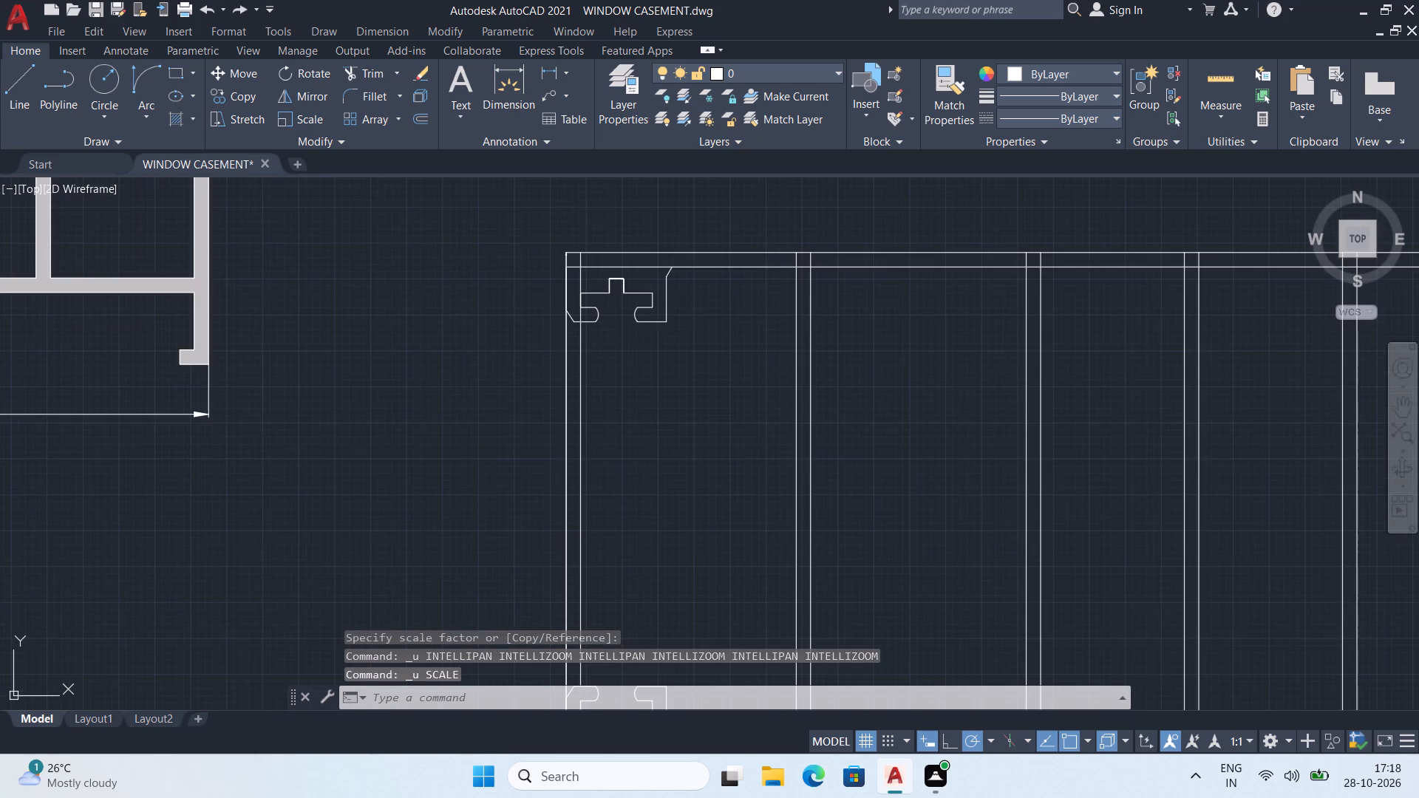
Scale the upper-left hook groove by a factor of about 1.09 from its upper-left corner on the outer wall line.
{"action": "scroll", "coordinate": [661, 332], "scroll_direction": "down", "scroll_amount": 1}
{"action": "left_click", "coordinate": [579, 263]}
{"action": "left_click", "coordinate": [670, 352]}
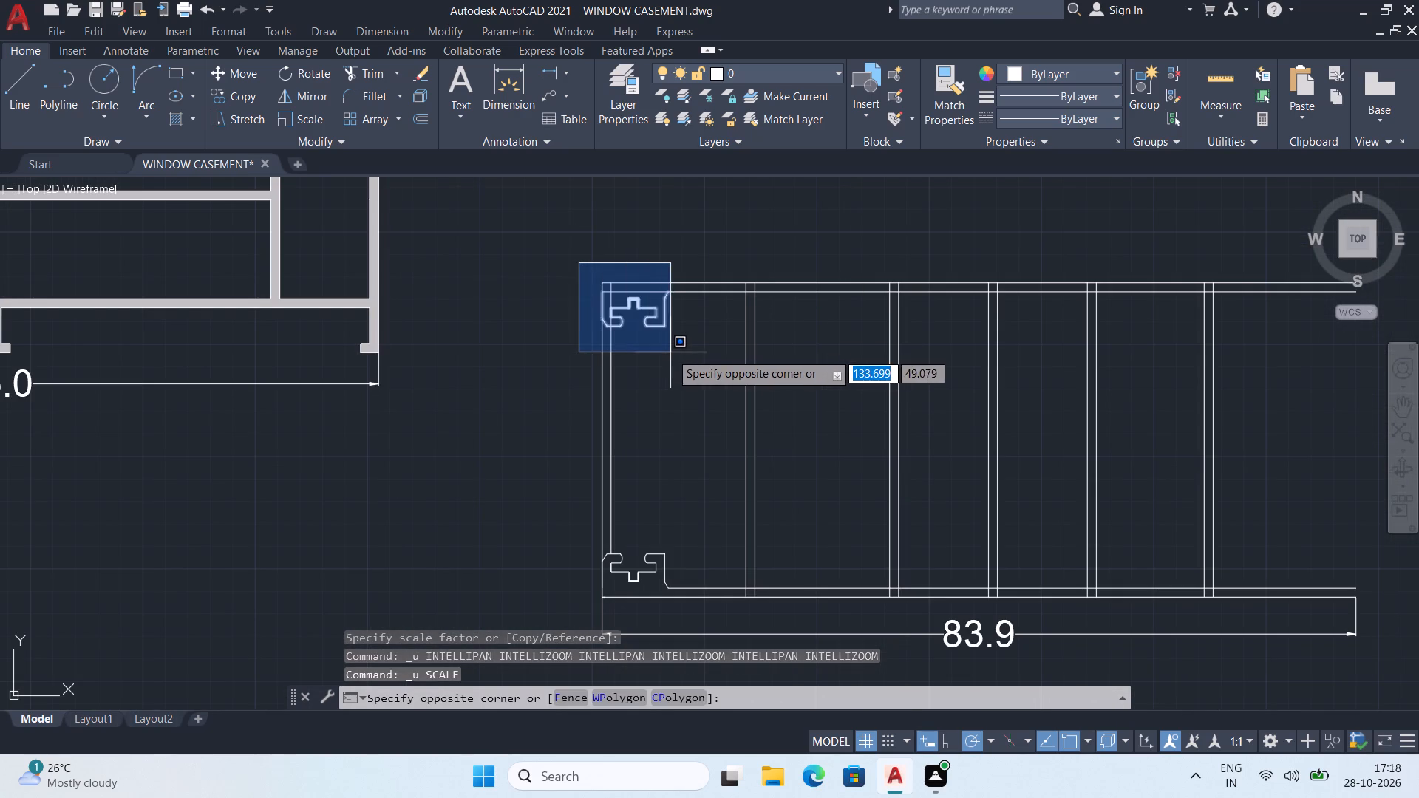
{"action": "type", "text": "sc"}
{"action": "key", "text": "Return"}
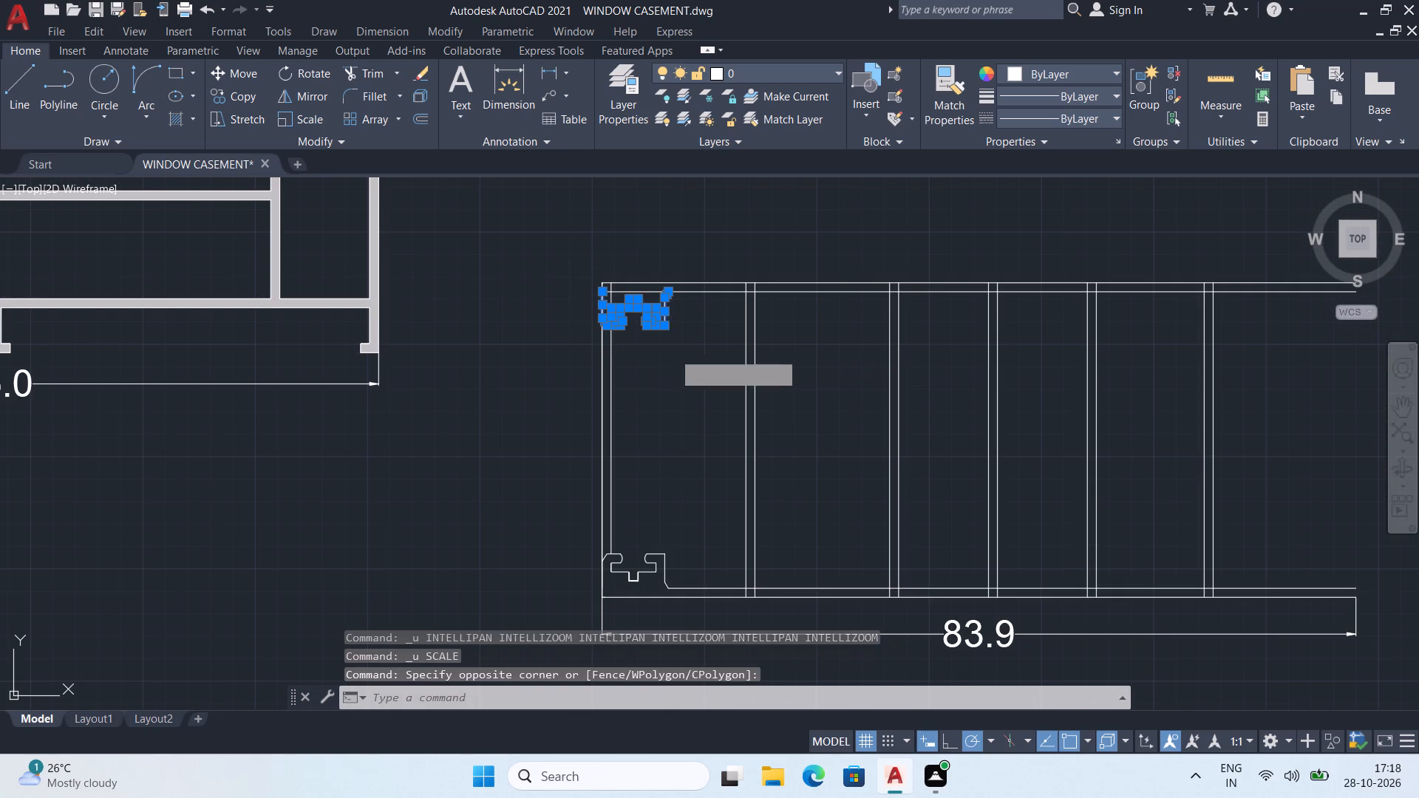
{"action": "left_click", "coordinate": [597, 293]}
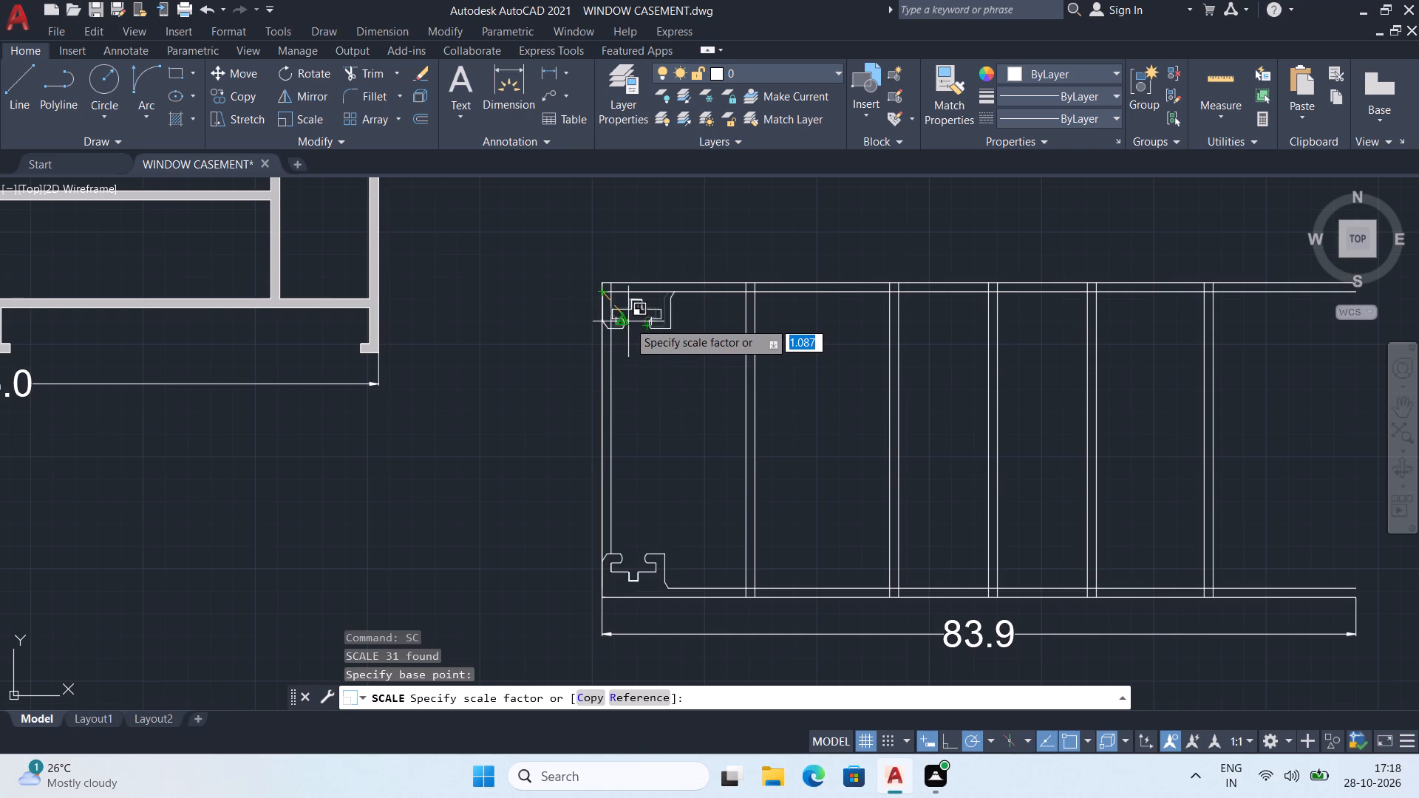
{"action": "left_click", "coordinate": [628, 321]}
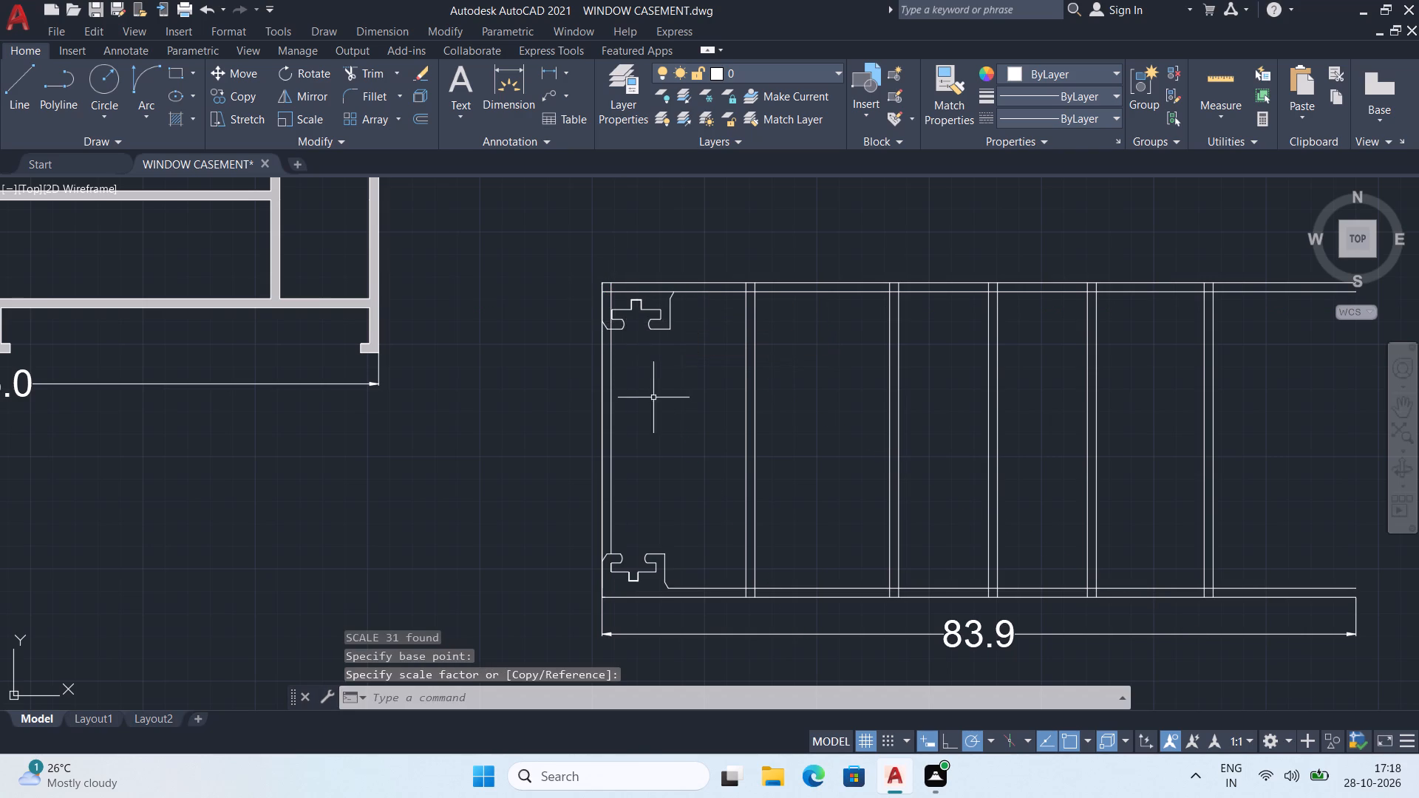
Delete the smaller hook groove at the profile's lower-left corner.
{"action": "middle_click_drag", "start_coordinate": [653, 400], "coordinate": [644, 355]}
{"action": "middle_click_drag", "start_coordinate": [664, 477], "coordinate": [669, 418]}
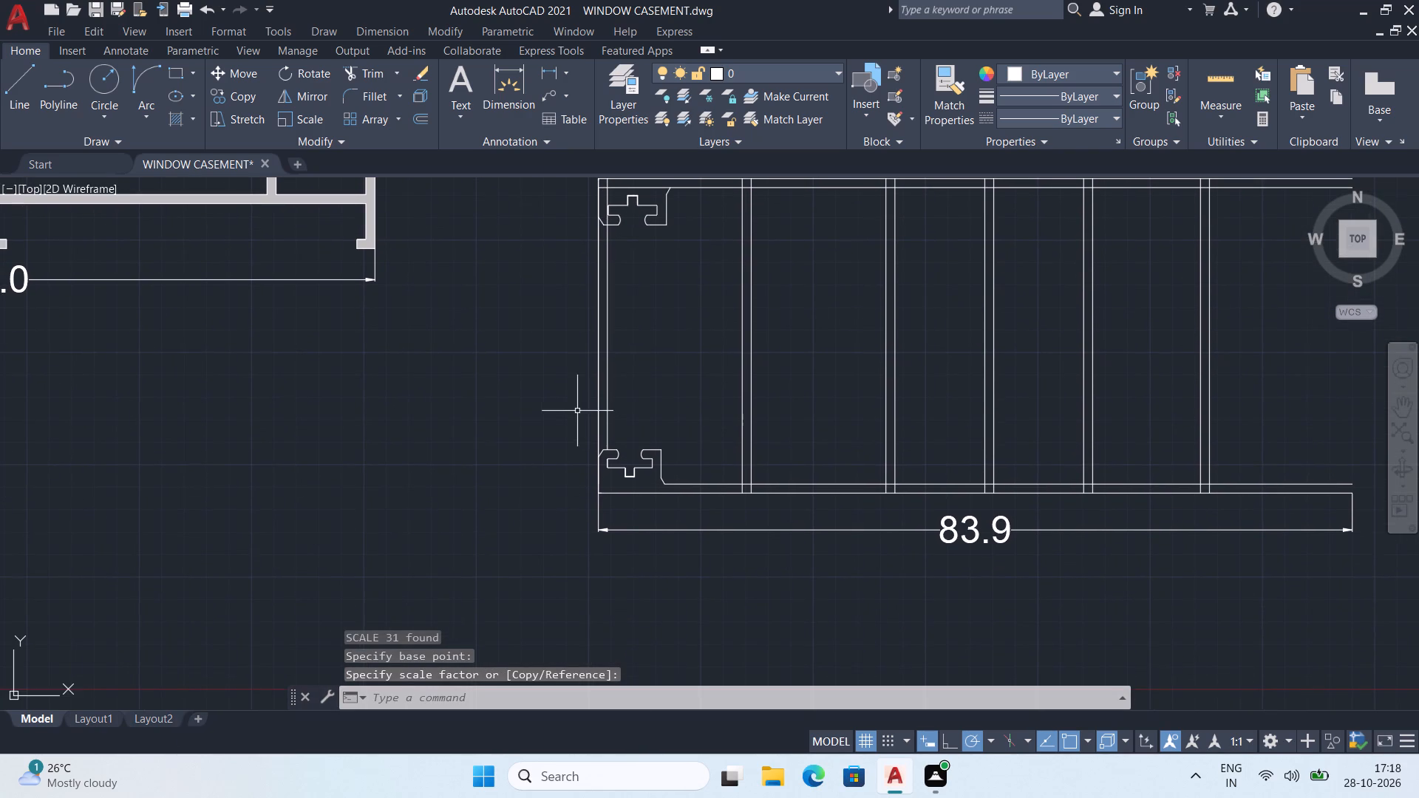
{"action": "left_click", "coordinate": [577, 411]}
{"action": "left_click", "coordinate": [697, 514]}
{"action": "middle_click_drag", "start_coordinate": [683, 432], "coordinate": [687, 477]}
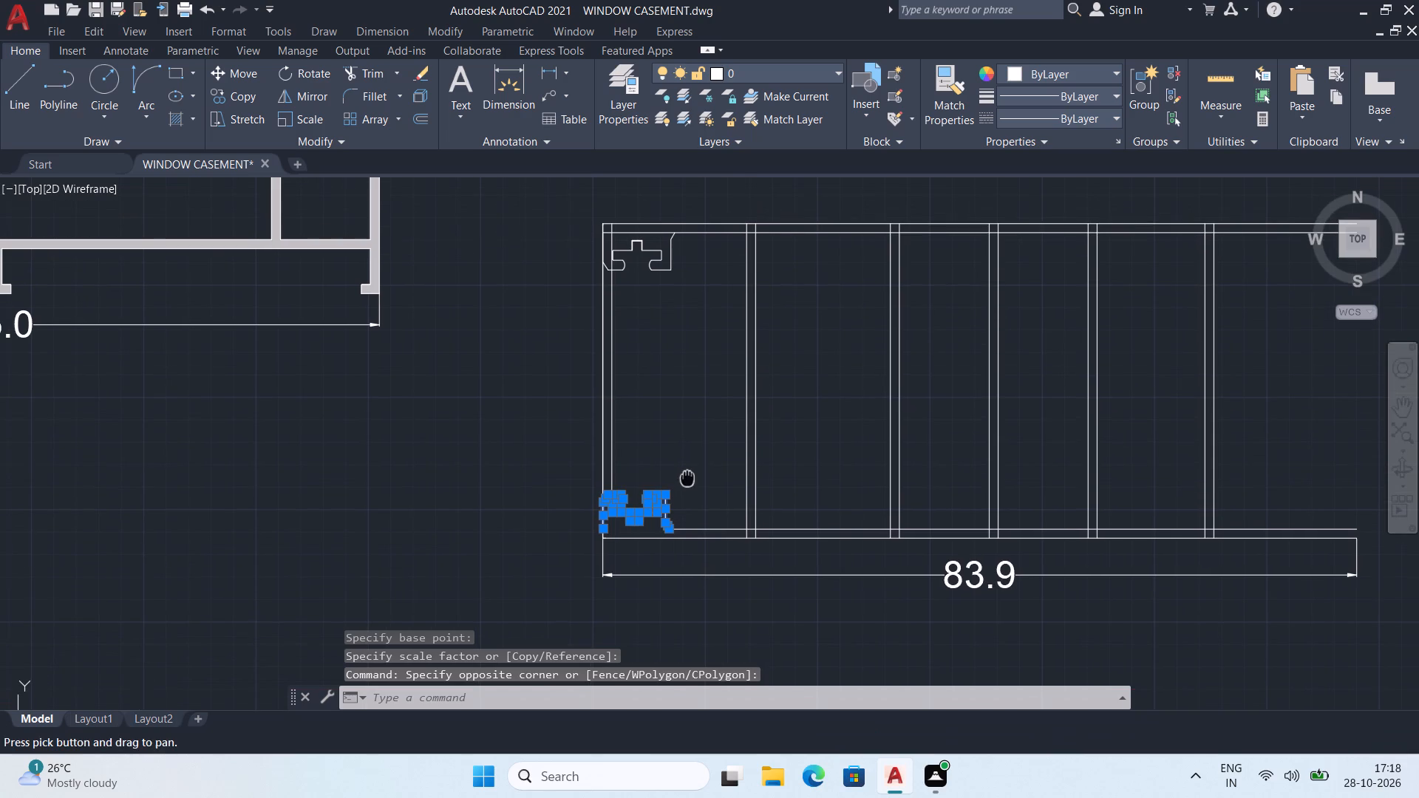
{"action": "key", "text": "Delete"}
Mirror the enlarged upper-left hook groove to the lower-left corner about the left wall's horizontal midline, keeping the original.
{"action": "middle_click_drag", "start_coordinate": [614, 330], "coordinate": [614, 365]}
{"action": "left_click", "coordinate": [573, 235]}
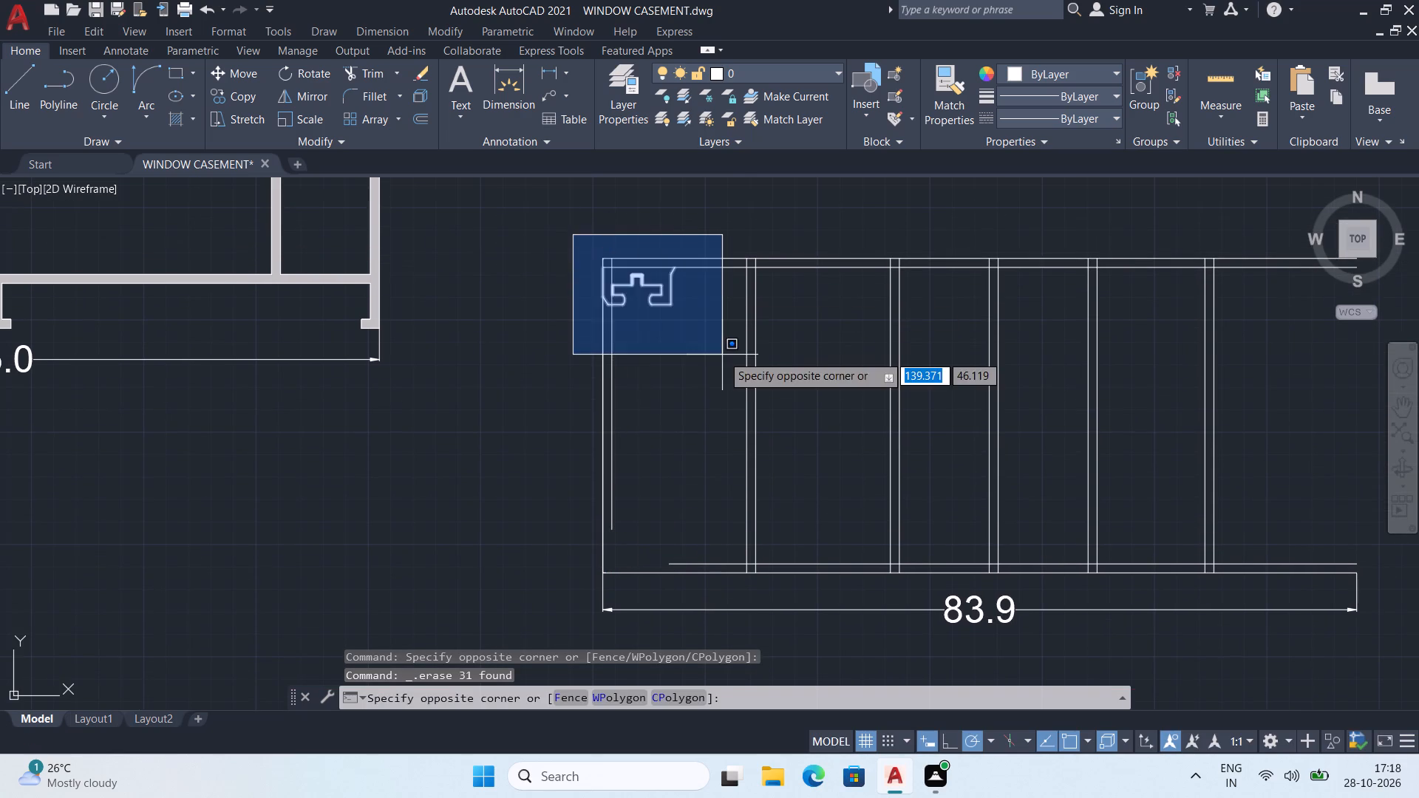
{"action": "left_click", "coordinate": [722, 357]}
{"action": "type", "text": "mi"}
{"action": "key", "text": "Return"}
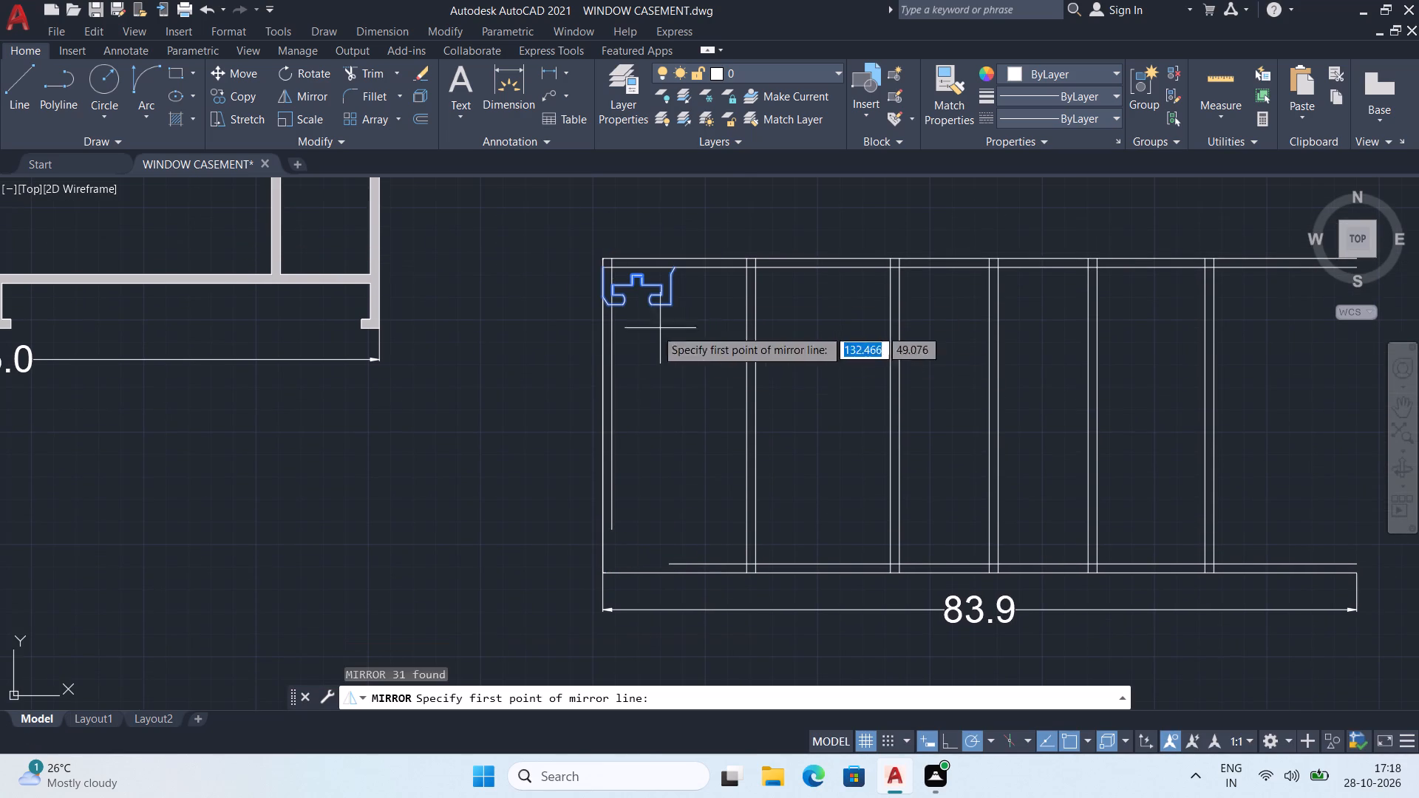
{"action": "left_click", "coordinate": [601, 415]}
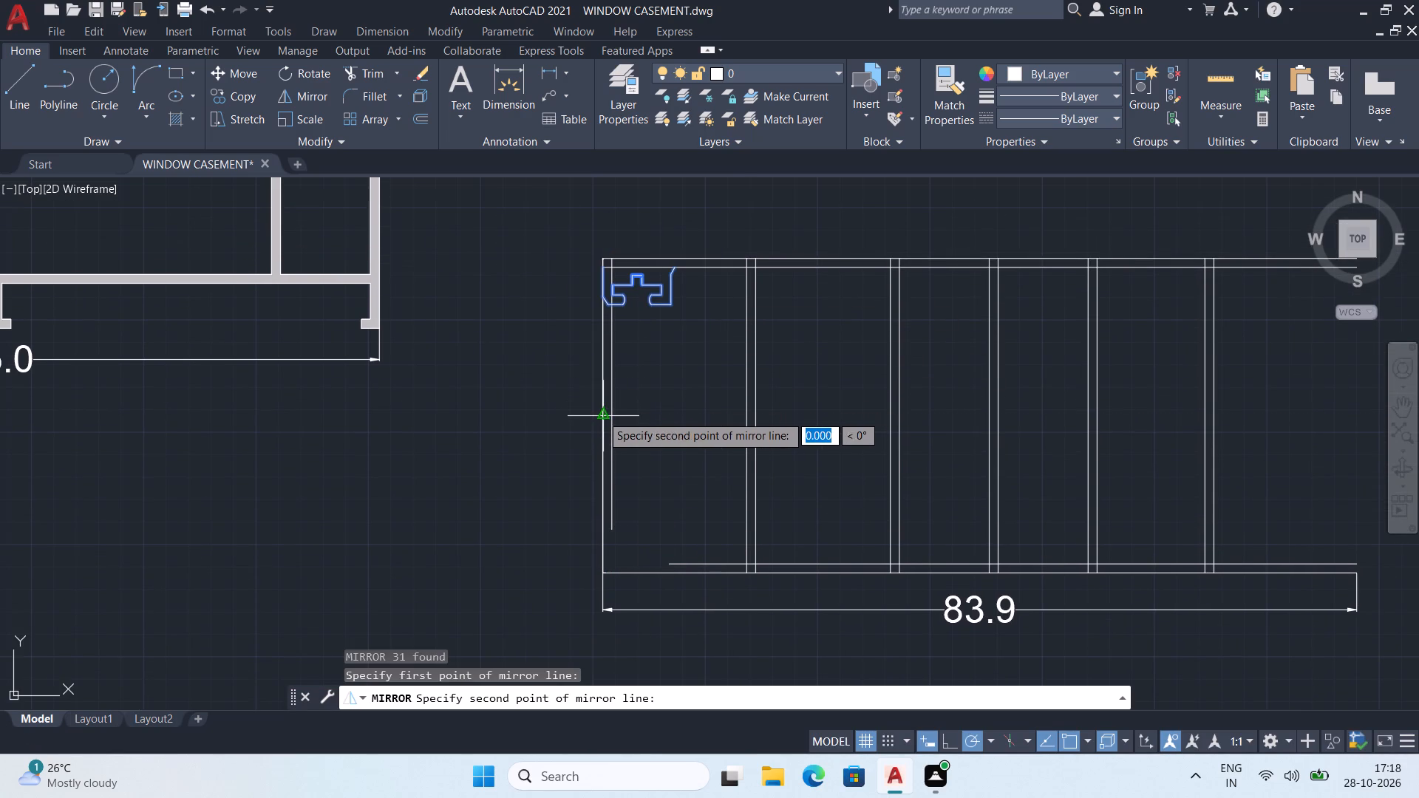
{"action": "left_click", "coordinate": [743, 415]}
{"action": "left_click_drag", "start_coordinate": [785, 480], "coordinate": [743, 415]}
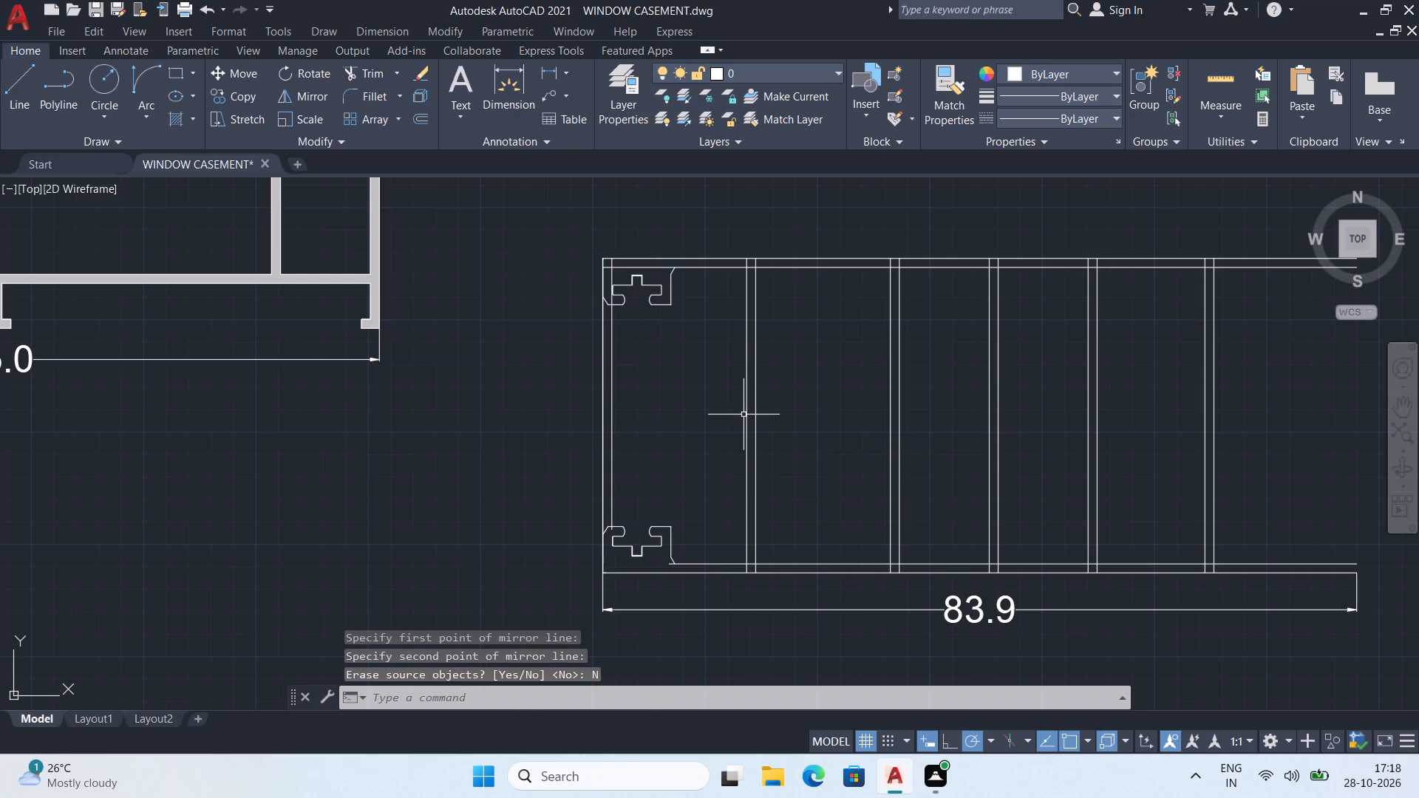
Check the vertical gap between the upper and lower hook grooves with a temporary linear dimension, without placing it.
{"action": "scroll", "coordinate": [676, 406], "scroll_direction": "down", "scroll_amount": 1}
{"action": "middle_click_drag", "start_coordinate": [676, 406], "coordinate": [659, 428]}
{"action": "scroll", "coordinate": [659, 420], "scroll_direction": "down", "scroll_amount": 1}
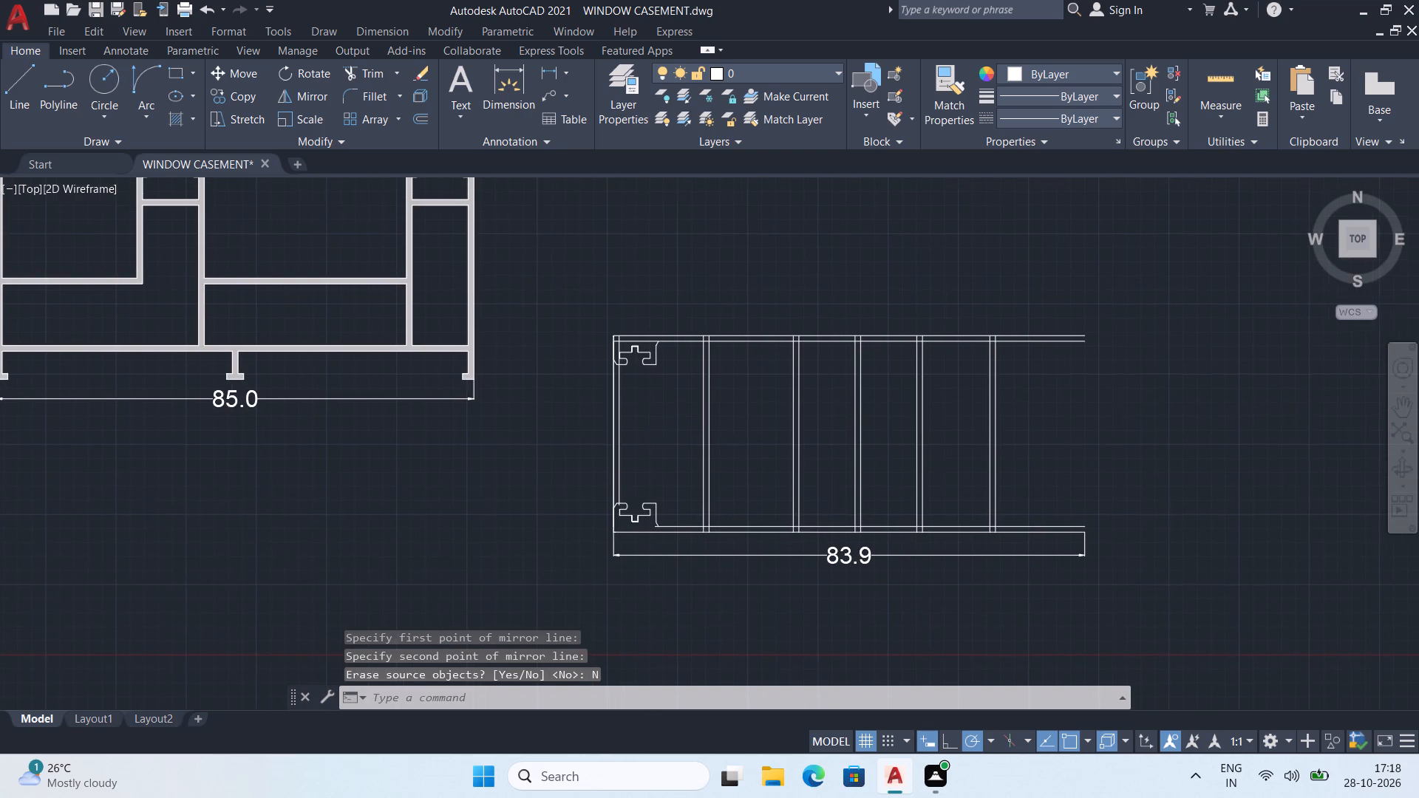
{"action": "middle_click_drag", "start_coordinate": [659, 420], "coordinate": [647, 434]}
{"action": "left_click", "coordinate": [543, 75]}
{"action": "scroll", "coordinate": [644, 472], "scroll_direction": "up", "scroll_amount": 2}
{"action": "middle_click_drag", "start_coordinate": [572, 439], "coordinate": [592, 444]}
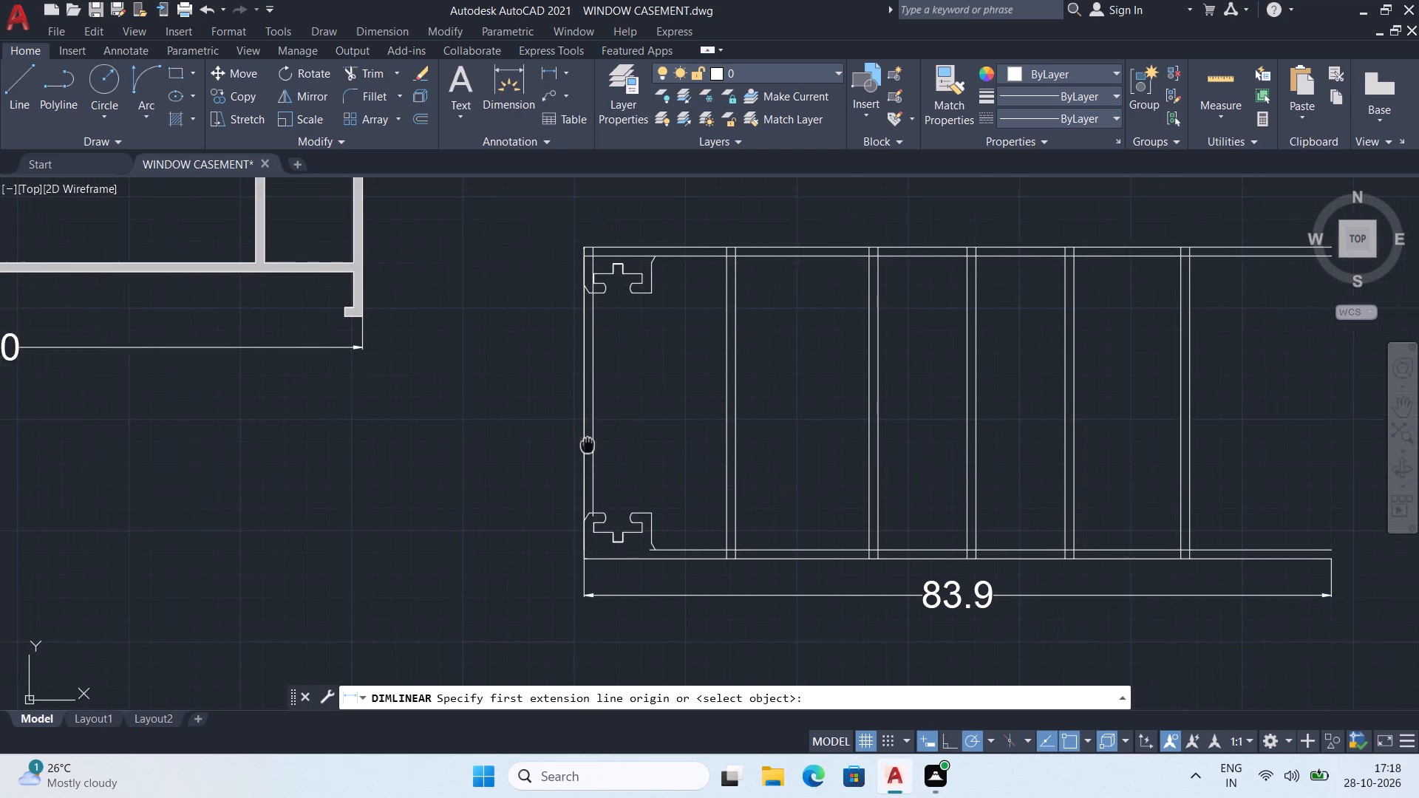
{"action": "middle_click_drag", "start_coordinate": [592, 444], "coordinate": [623, 456]}
{"action": "scroll", "coordinate": [623, 456], "scroll_direction": "up", "scroll_amount": 1}
{"action": "middle_click_drag", "start_coordinate": [617, 399], "coordinate": [660, 506]}
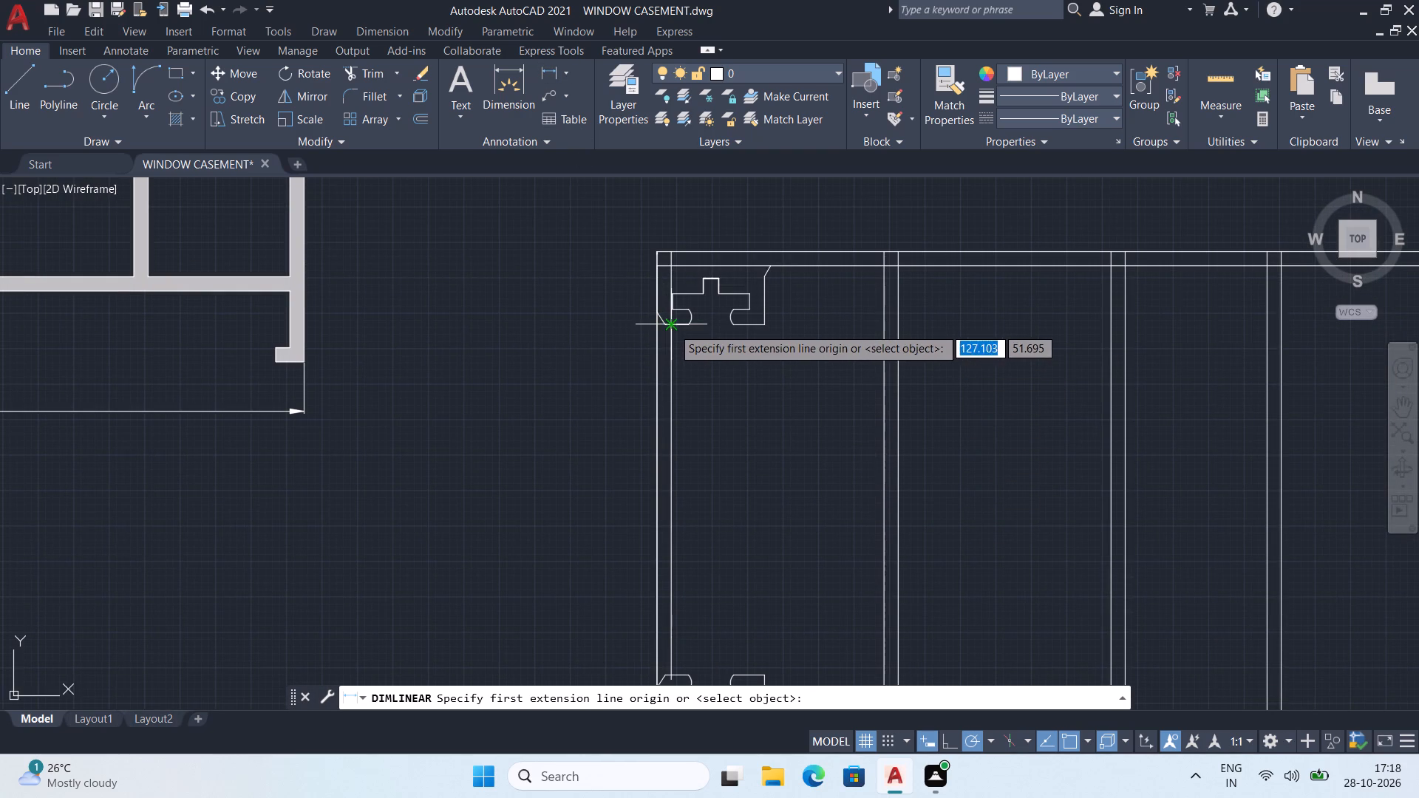
{"action": "left_click", "coordinate": [673, 327]}
{"action": "middle_click_drag", "start_coordinate": [710, 542], "coordinate": [718, 443]}
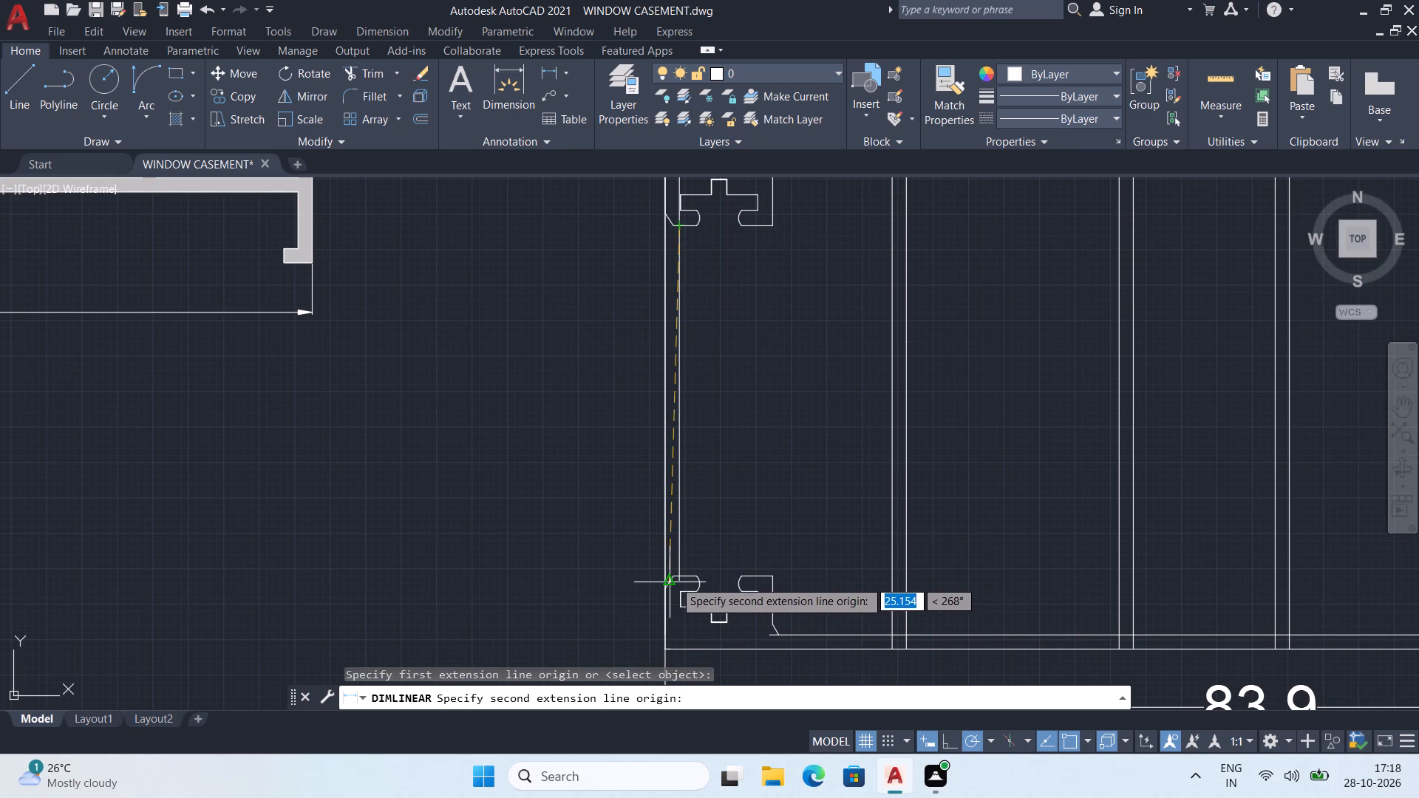
{"action": "left_click", "coordinate": [682, 576]}
{"action": "scroll", "coordinate": [594, 566], "scroll_direction": "down", "scroll_amount": 2}
{"action": "middle_click_drag", "start_coordinate": [594, 566], "coordinate": [627, 552]}
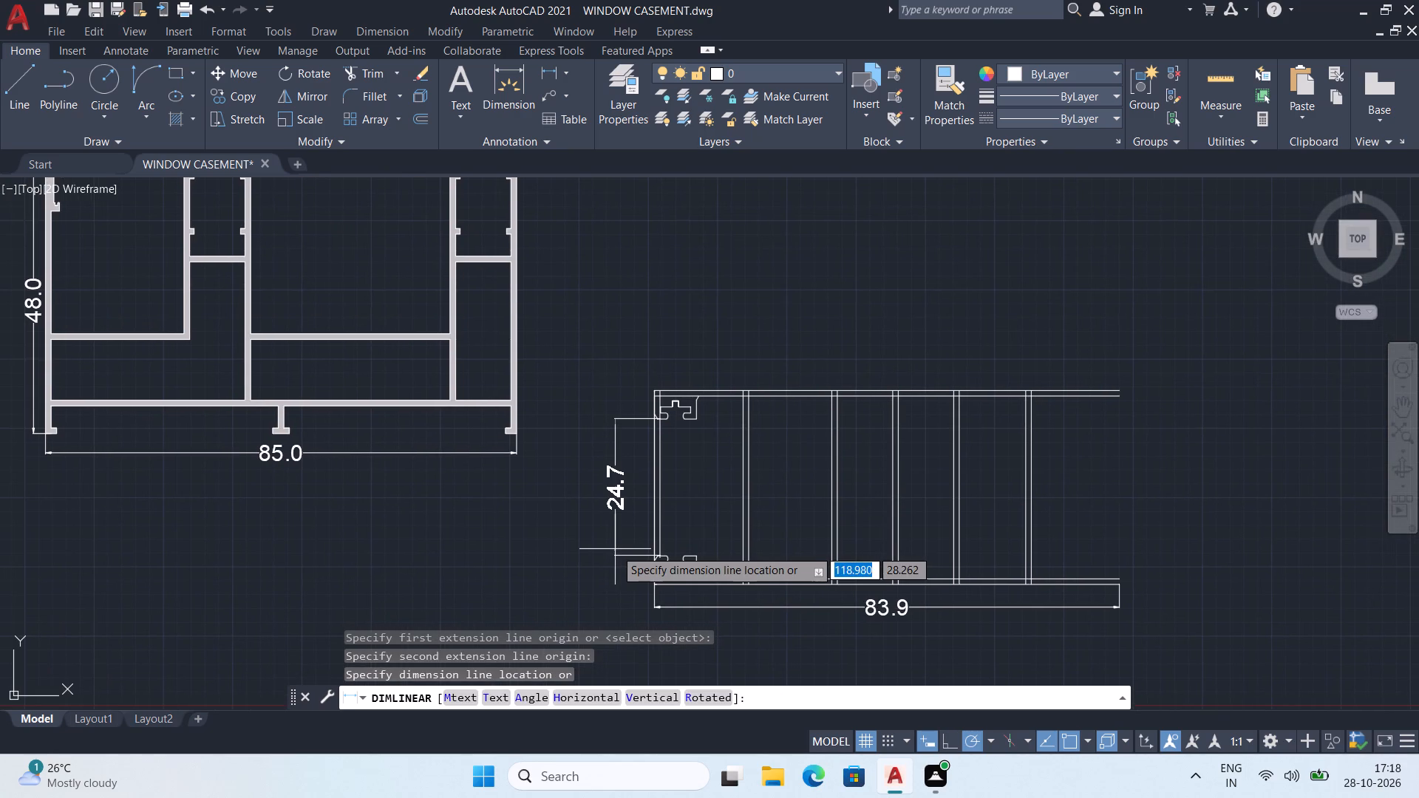
{"action": "key", "text": "Escape"}
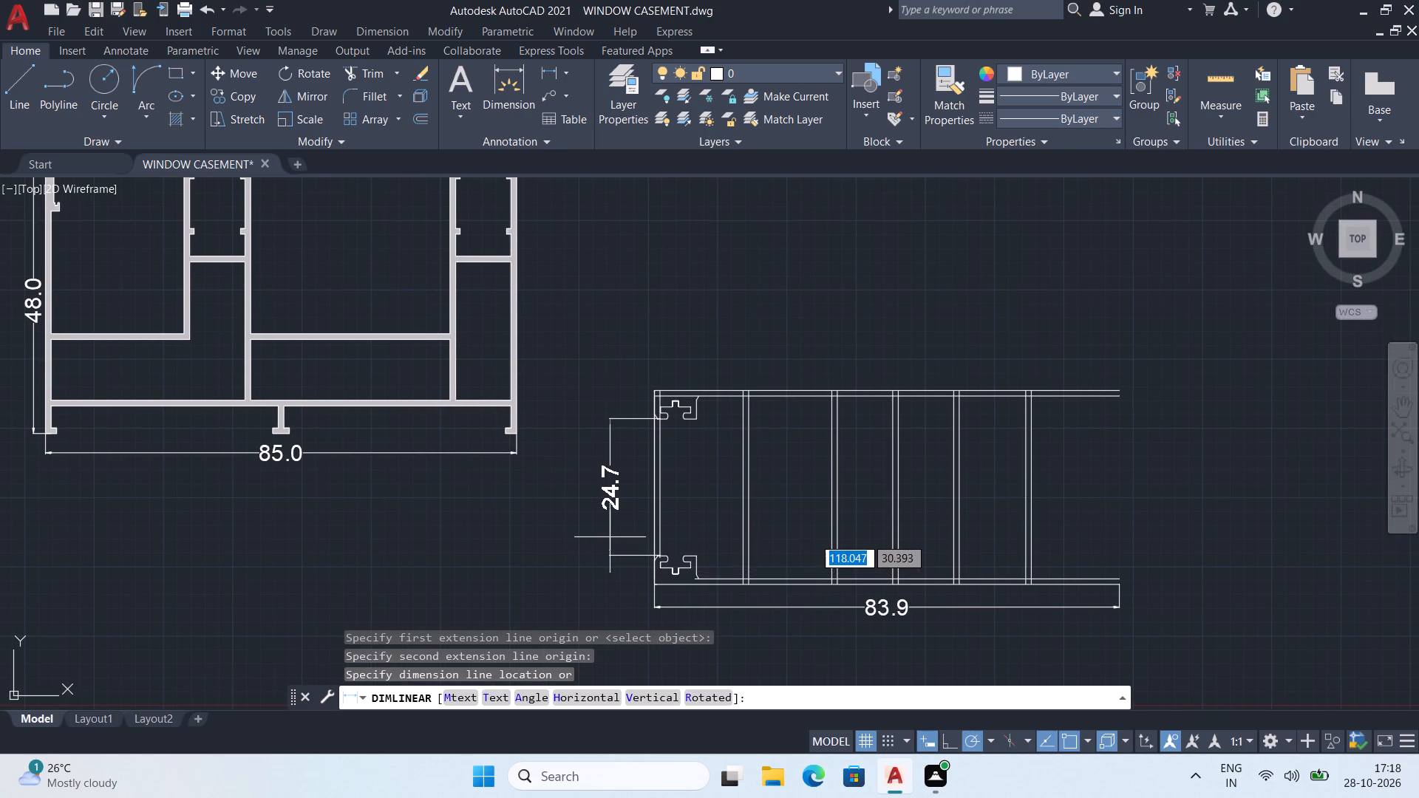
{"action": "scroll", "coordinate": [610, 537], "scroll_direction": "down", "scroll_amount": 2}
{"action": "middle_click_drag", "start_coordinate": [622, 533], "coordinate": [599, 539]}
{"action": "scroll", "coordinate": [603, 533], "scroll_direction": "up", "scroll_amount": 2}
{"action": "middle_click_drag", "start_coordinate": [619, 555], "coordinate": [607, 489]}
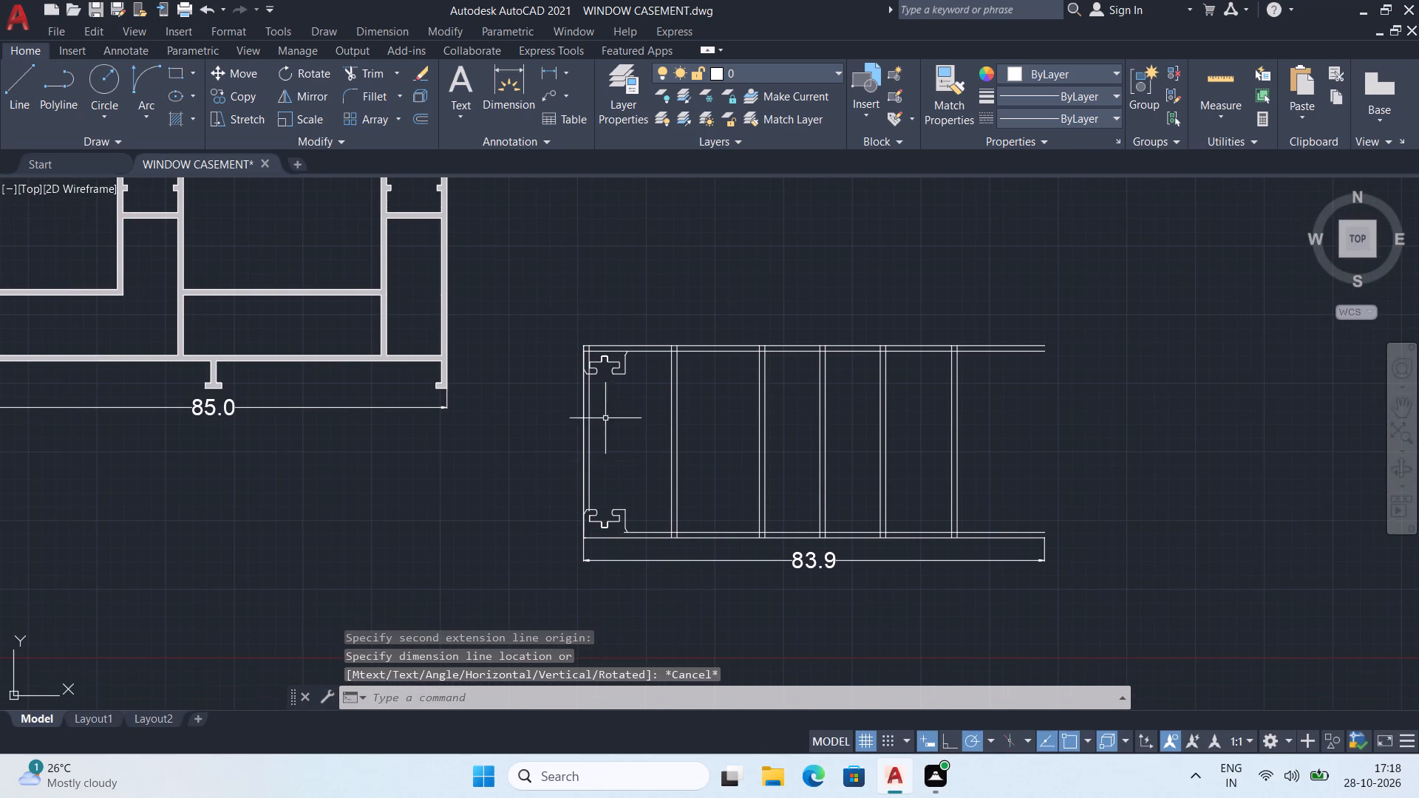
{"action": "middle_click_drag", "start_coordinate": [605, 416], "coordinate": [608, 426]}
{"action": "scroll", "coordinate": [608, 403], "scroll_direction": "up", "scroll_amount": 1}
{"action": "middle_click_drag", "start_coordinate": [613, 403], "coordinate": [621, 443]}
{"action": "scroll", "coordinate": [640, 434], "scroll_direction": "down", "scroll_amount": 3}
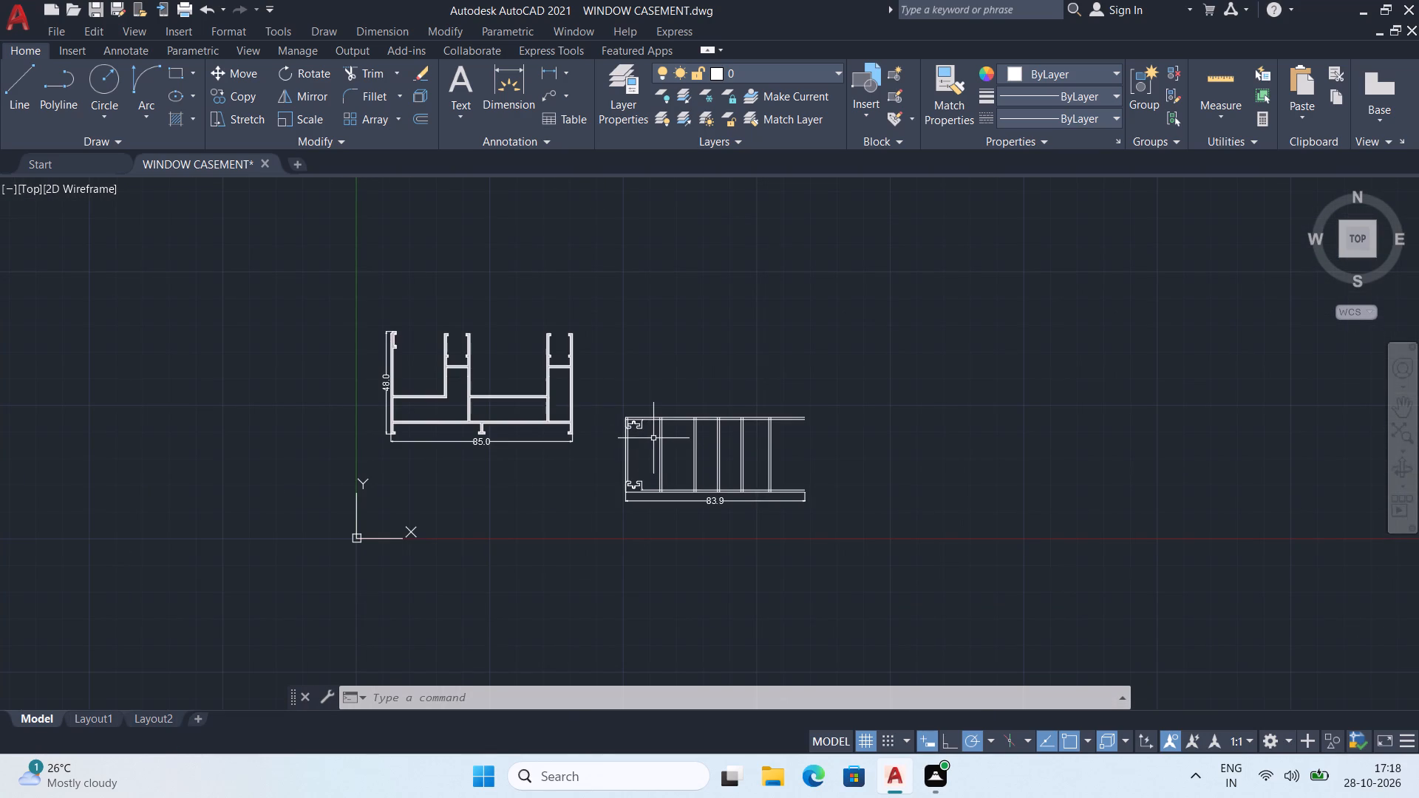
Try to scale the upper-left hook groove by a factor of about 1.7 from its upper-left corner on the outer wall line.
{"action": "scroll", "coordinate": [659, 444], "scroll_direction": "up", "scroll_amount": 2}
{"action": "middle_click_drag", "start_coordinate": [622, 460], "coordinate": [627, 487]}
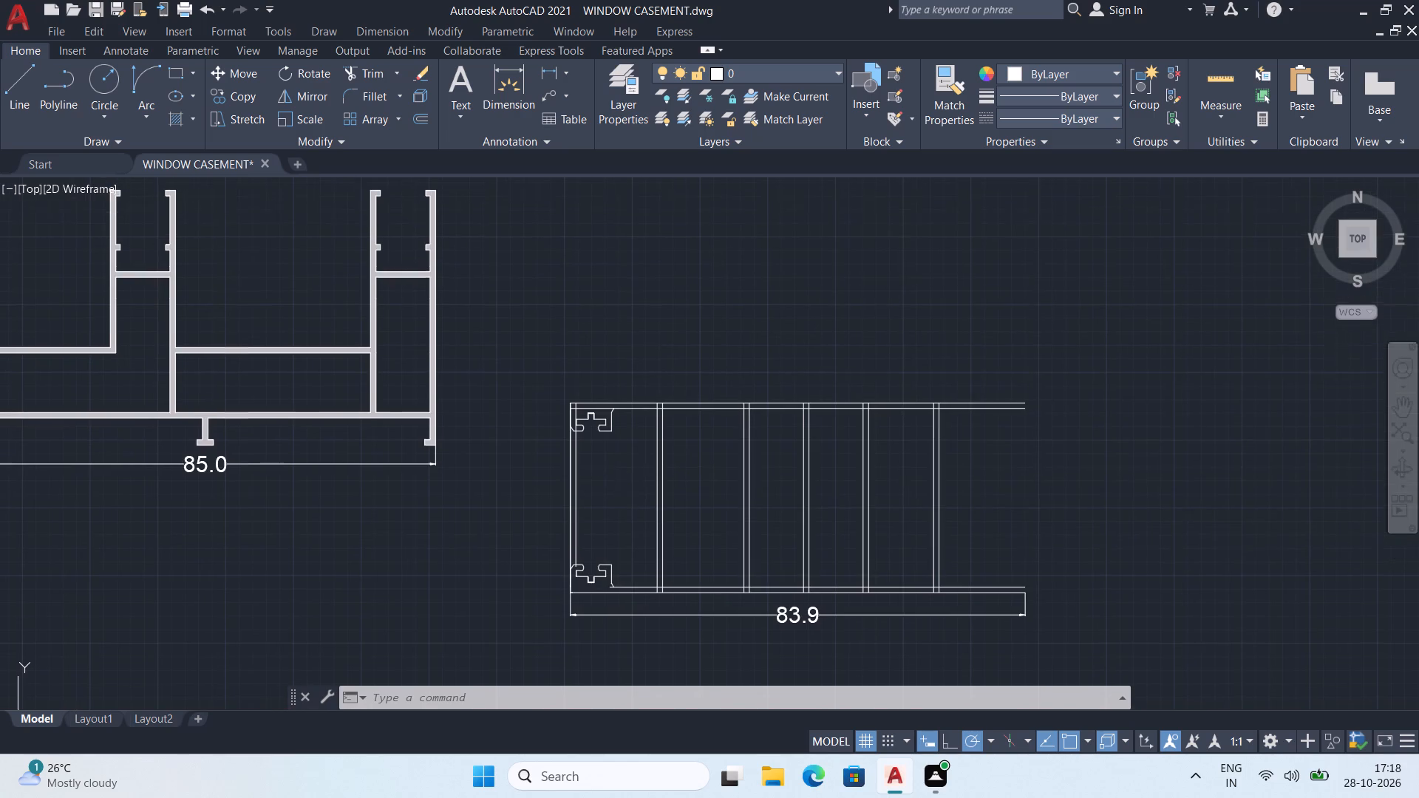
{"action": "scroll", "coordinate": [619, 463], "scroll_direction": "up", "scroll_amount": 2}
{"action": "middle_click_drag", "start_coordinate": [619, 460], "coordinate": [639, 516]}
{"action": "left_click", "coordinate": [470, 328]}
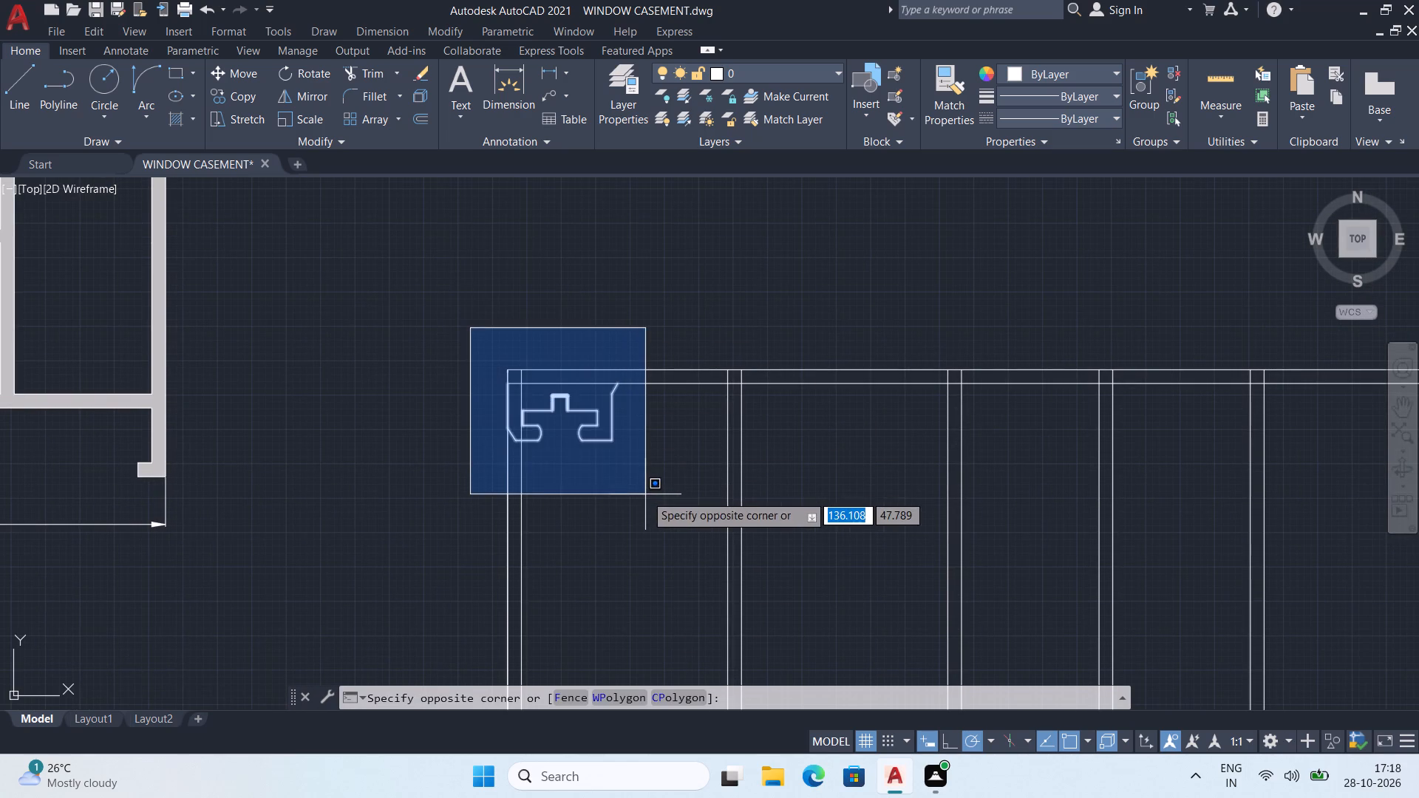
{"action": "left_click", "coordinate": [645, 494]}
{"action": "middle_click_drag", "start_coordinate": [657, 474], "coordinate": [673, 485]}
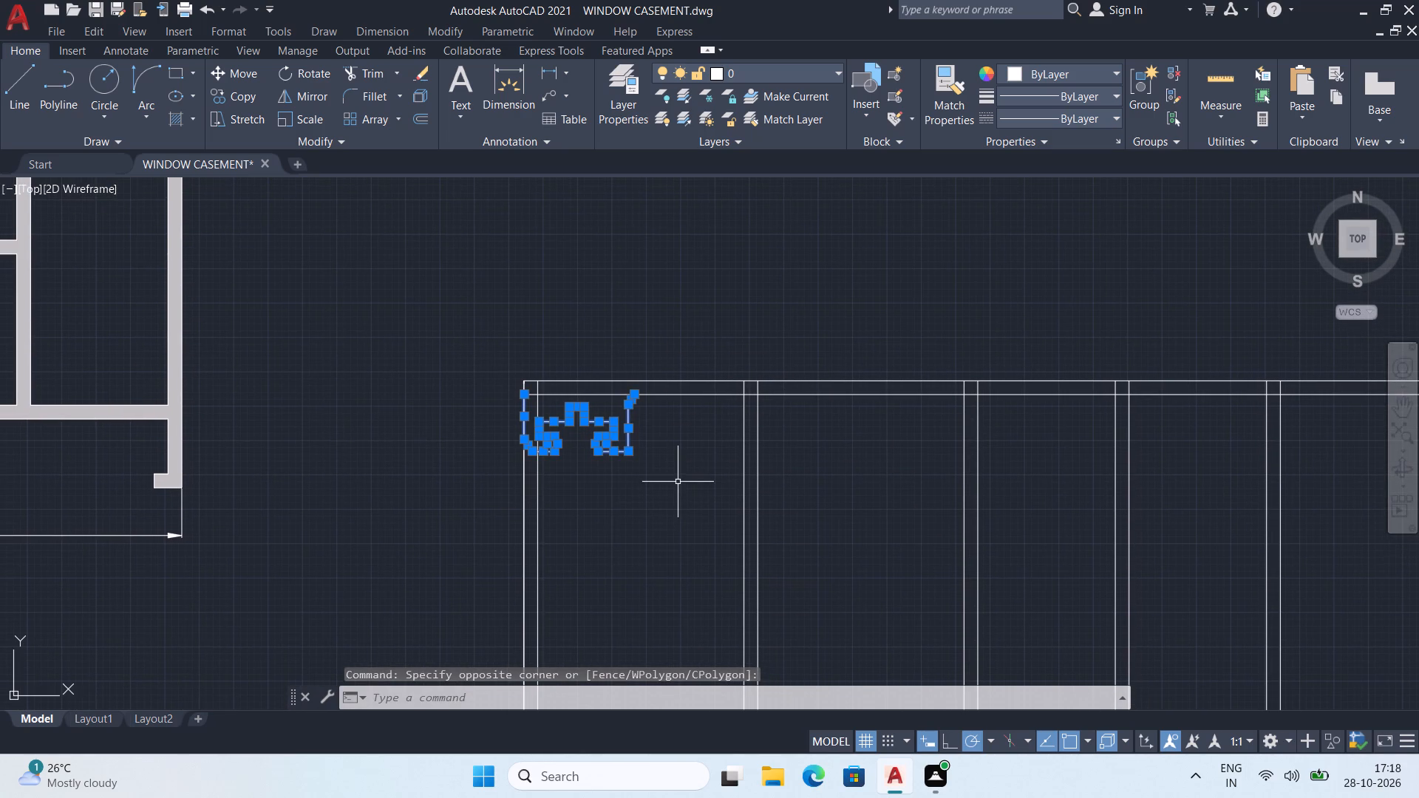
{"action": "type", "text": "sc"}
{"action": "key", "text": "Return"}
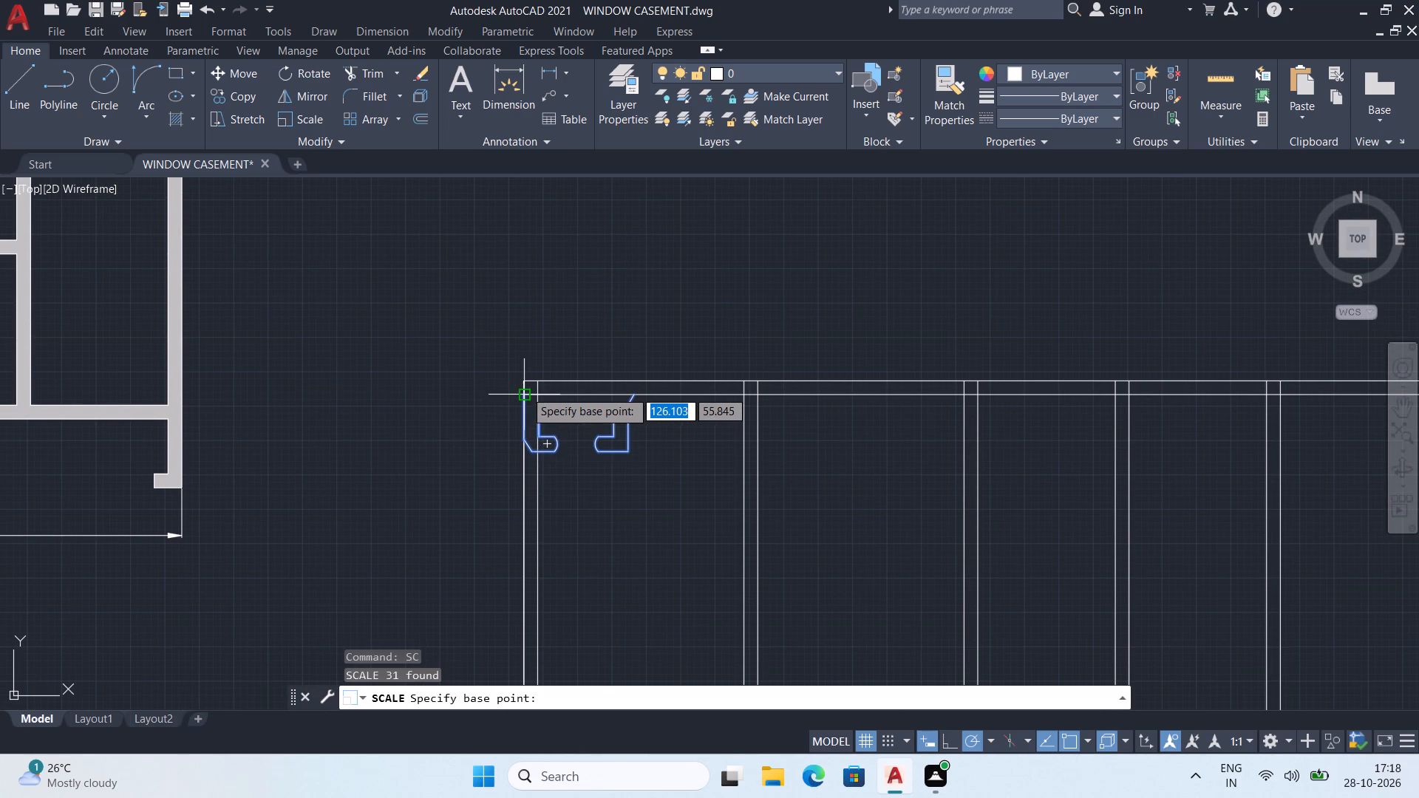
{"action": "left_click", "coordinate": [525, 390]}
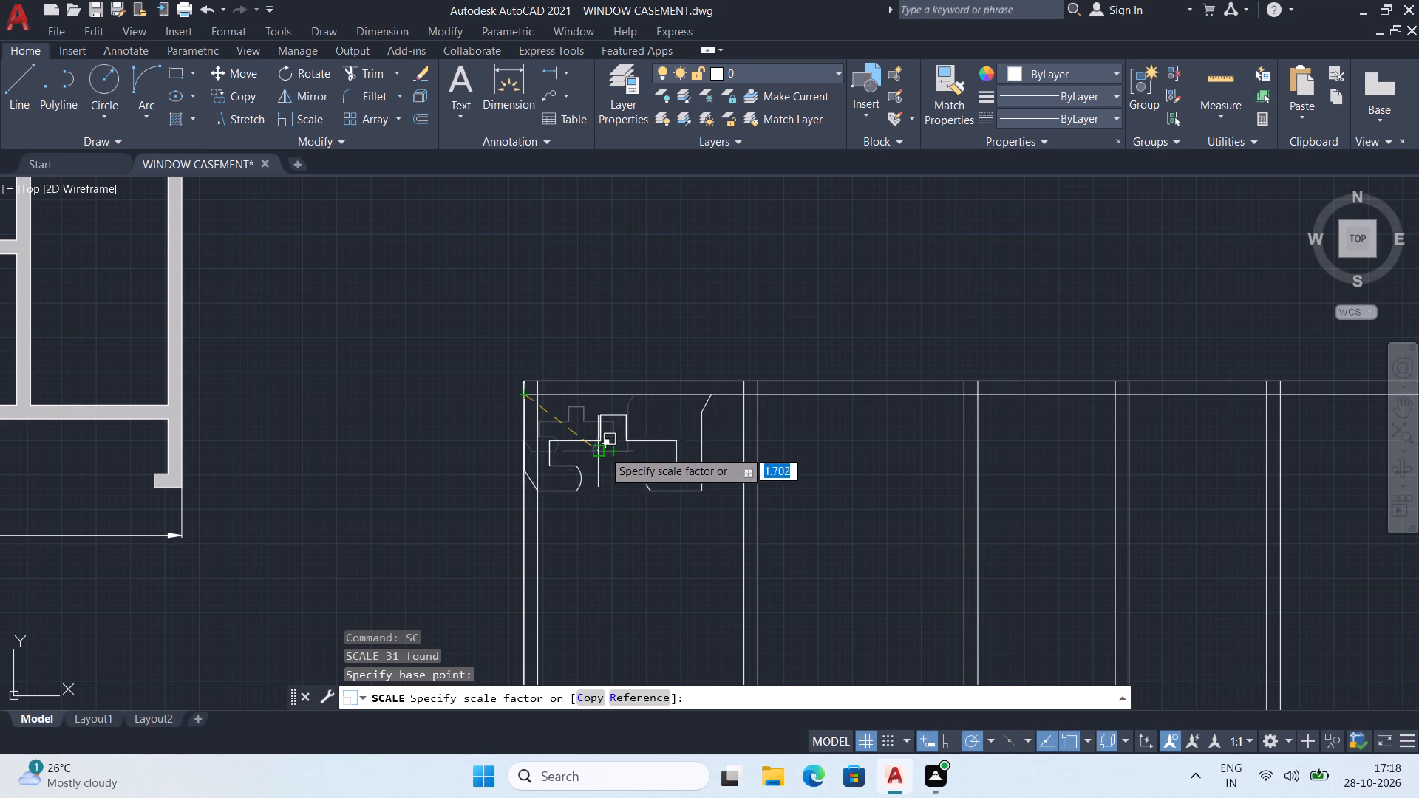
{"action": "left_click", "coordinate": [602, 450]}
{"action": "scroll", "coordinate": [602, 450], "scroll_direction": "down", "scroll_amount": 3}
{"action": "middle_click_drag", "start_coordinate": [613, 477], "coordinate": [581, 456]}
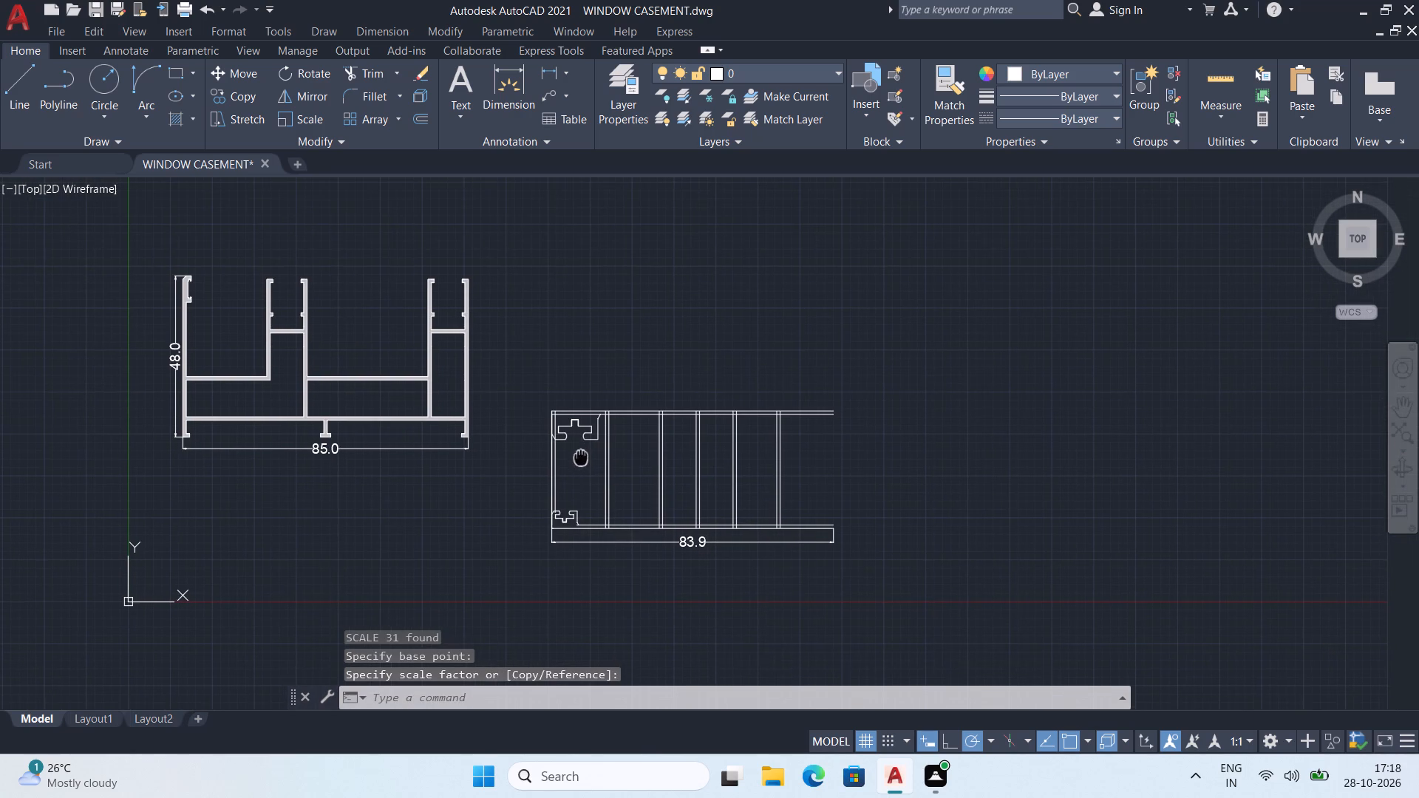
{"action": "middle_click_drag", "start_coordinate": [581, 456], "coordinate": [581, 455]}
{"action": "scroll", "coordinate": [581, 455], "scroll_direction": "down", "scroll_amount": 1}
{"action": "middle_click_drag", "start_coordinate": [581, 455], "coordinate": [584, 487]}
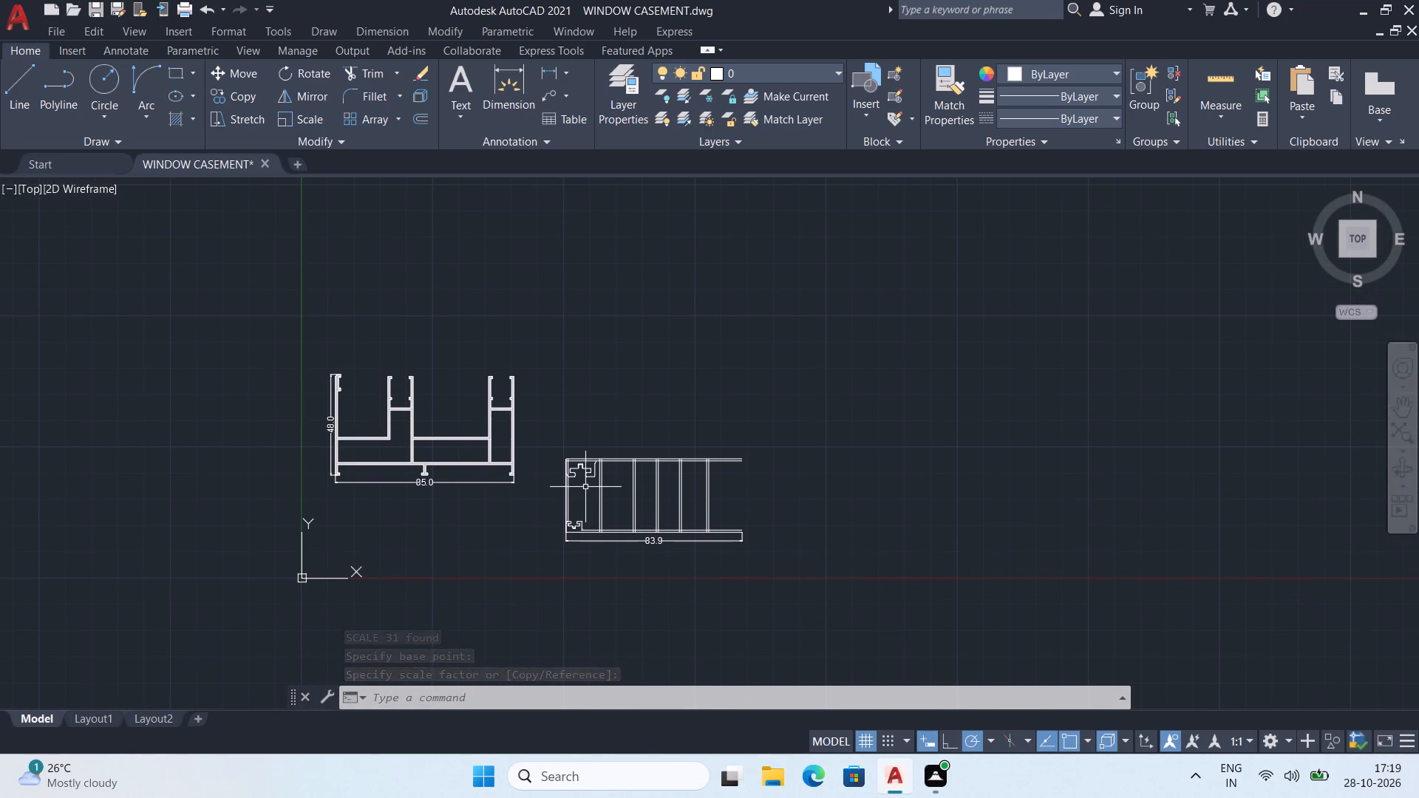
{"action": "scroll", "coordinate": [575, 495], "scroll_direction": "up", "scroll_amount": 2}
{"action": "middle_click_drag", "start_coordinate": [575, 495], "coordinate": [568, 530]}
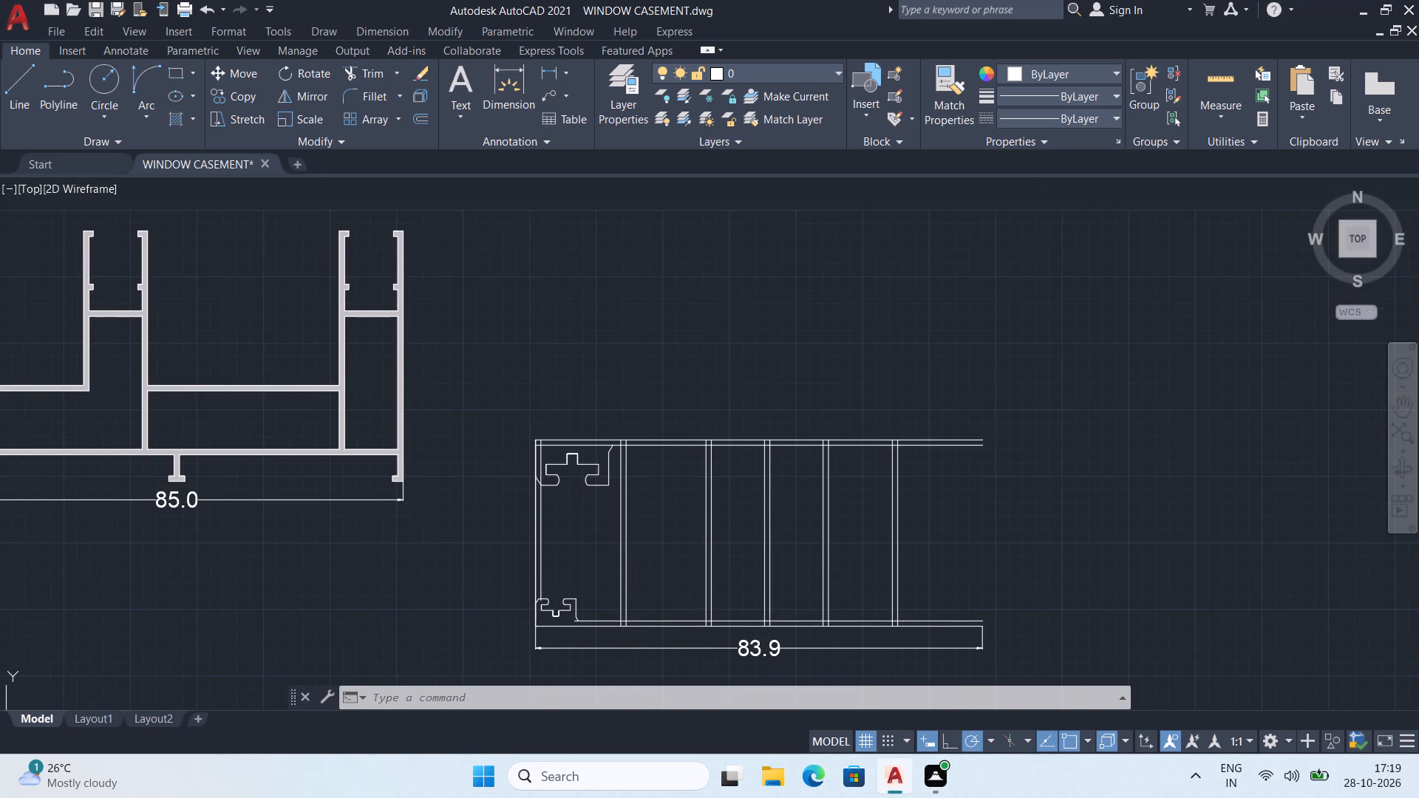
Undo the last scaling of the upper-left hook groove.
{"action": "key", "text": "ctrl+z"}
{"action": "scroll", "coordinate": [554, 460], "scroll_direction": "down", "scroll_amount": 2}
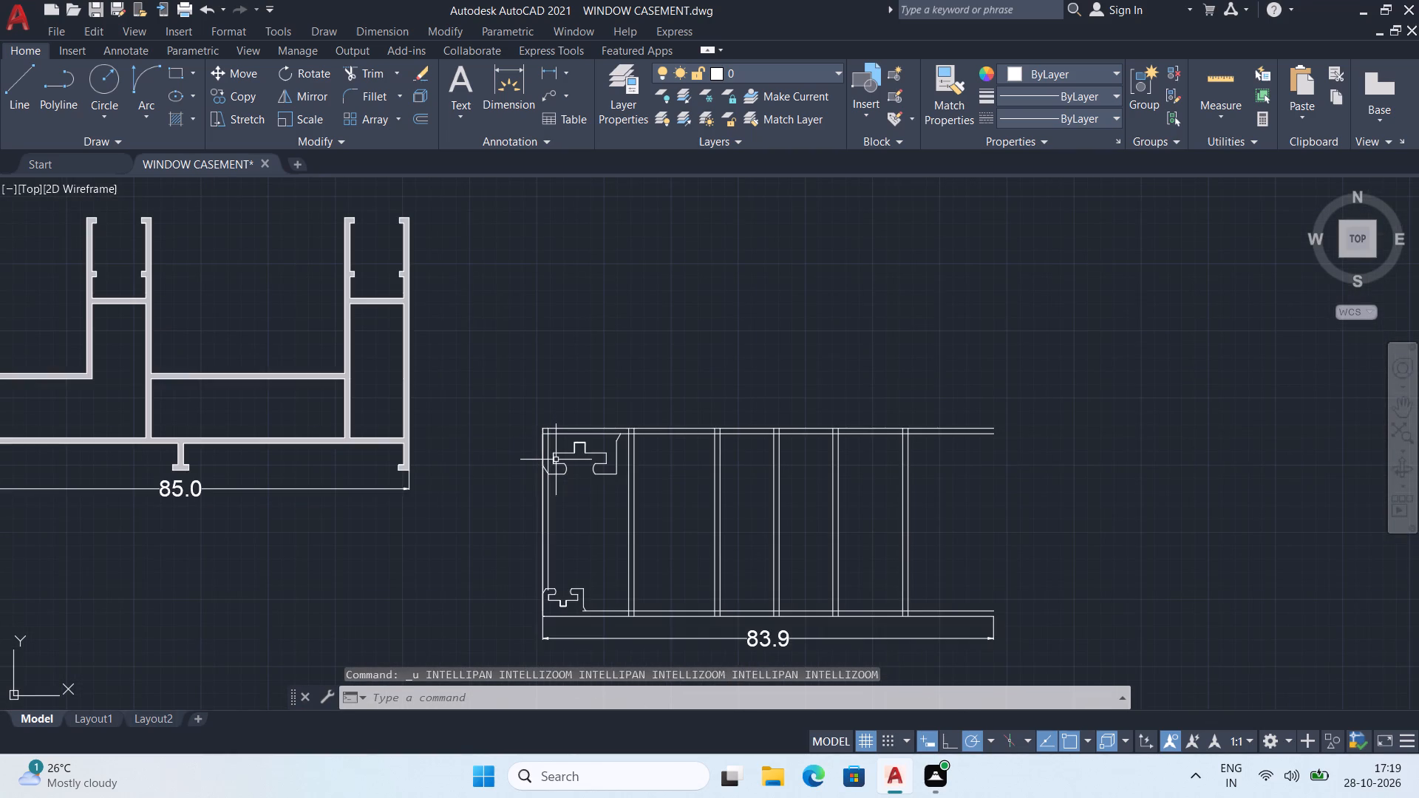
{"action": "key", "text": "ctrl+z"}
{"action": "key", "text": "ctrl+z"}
Scale the upper-left hook groove by a factor of about 1.18 from its upper-left corner on the outer wall line.
{"action": "left_click", "coordinate": [502, 362]}
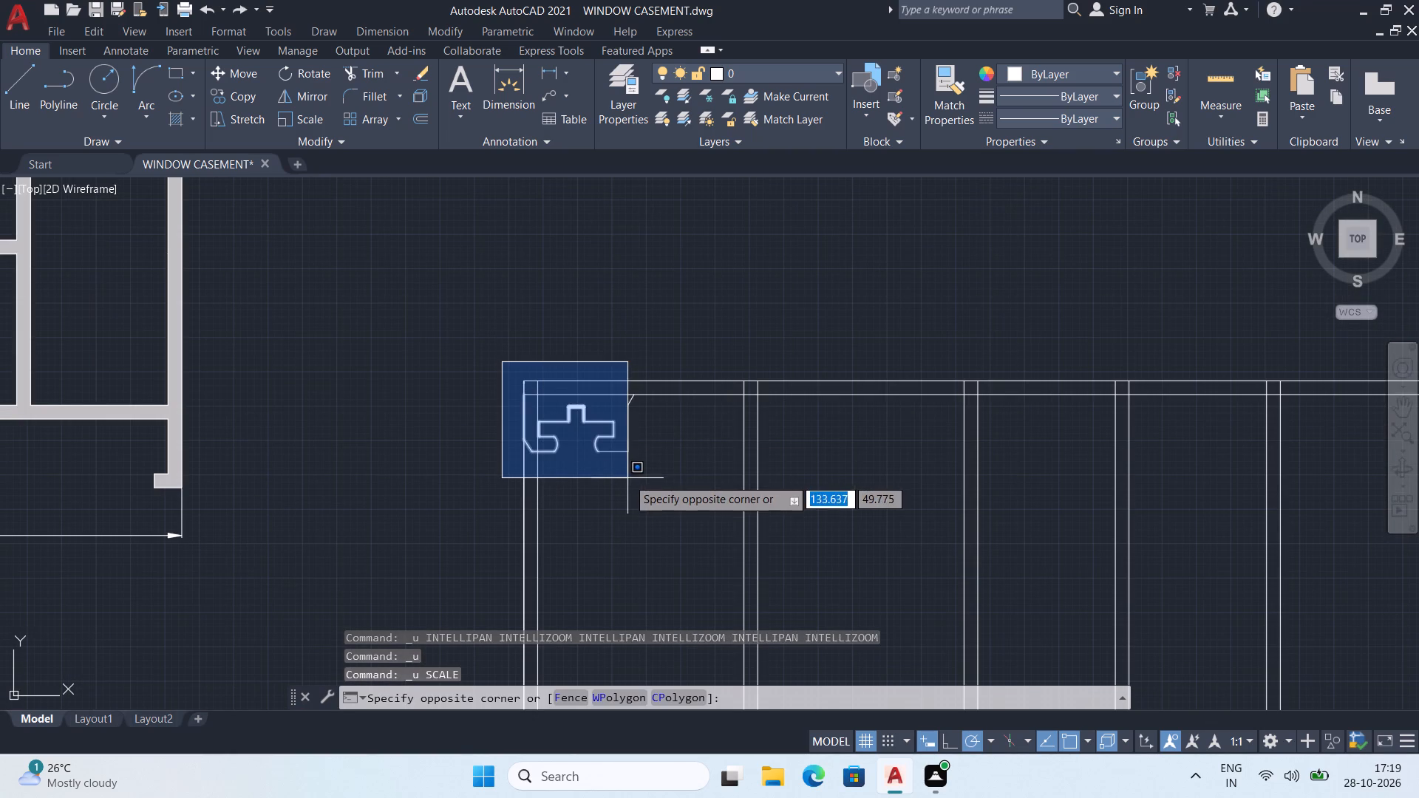
{"action": "left_click", "coordinate": [642, 478]}
{"action": "type", "text": "sc"}
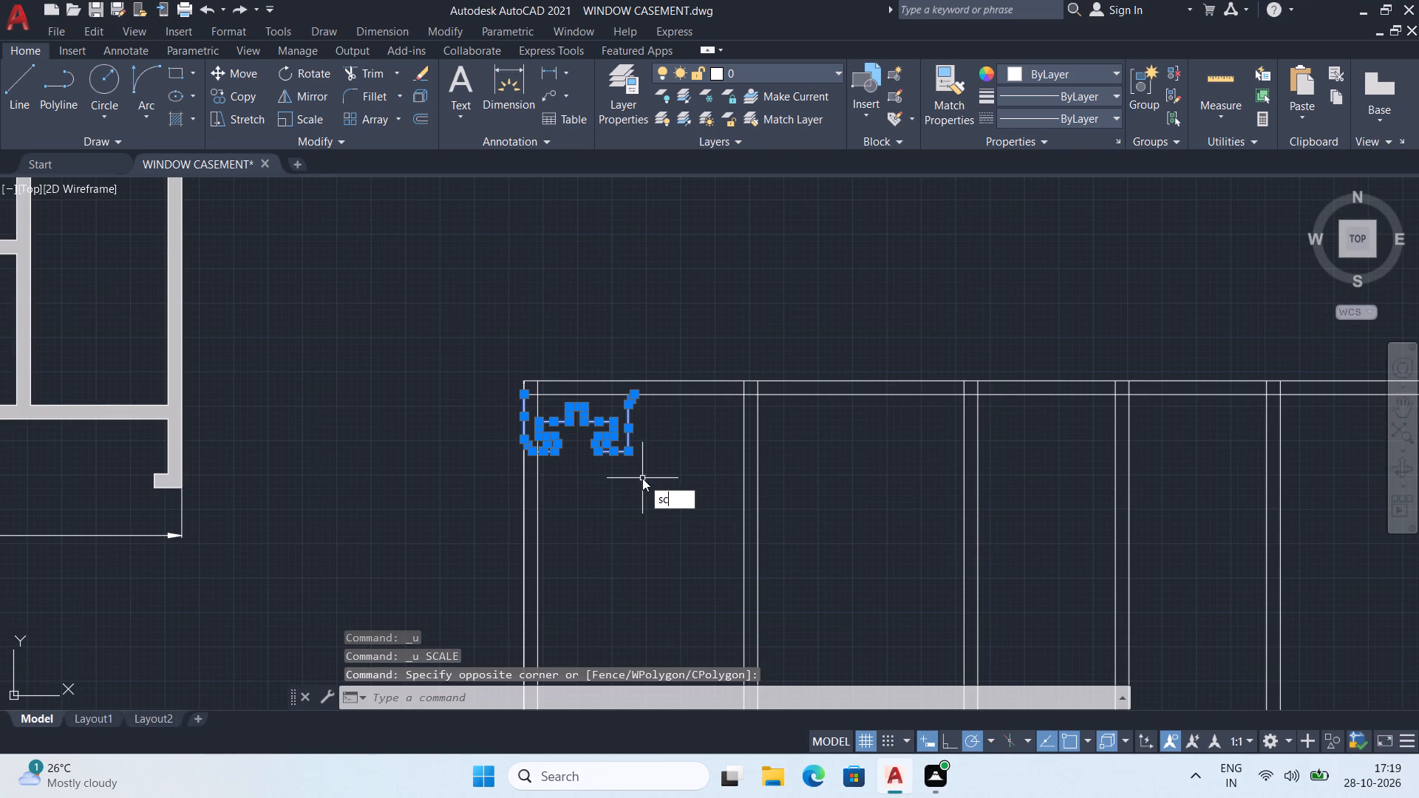
{"action": "key", "text": "Return"}
{"action": "scroll", "coordinate": [511, 397], "scroll_direction": "up", "scroll_amount": 2}
{"action": "left_click", "coordinate": [534, 389]}
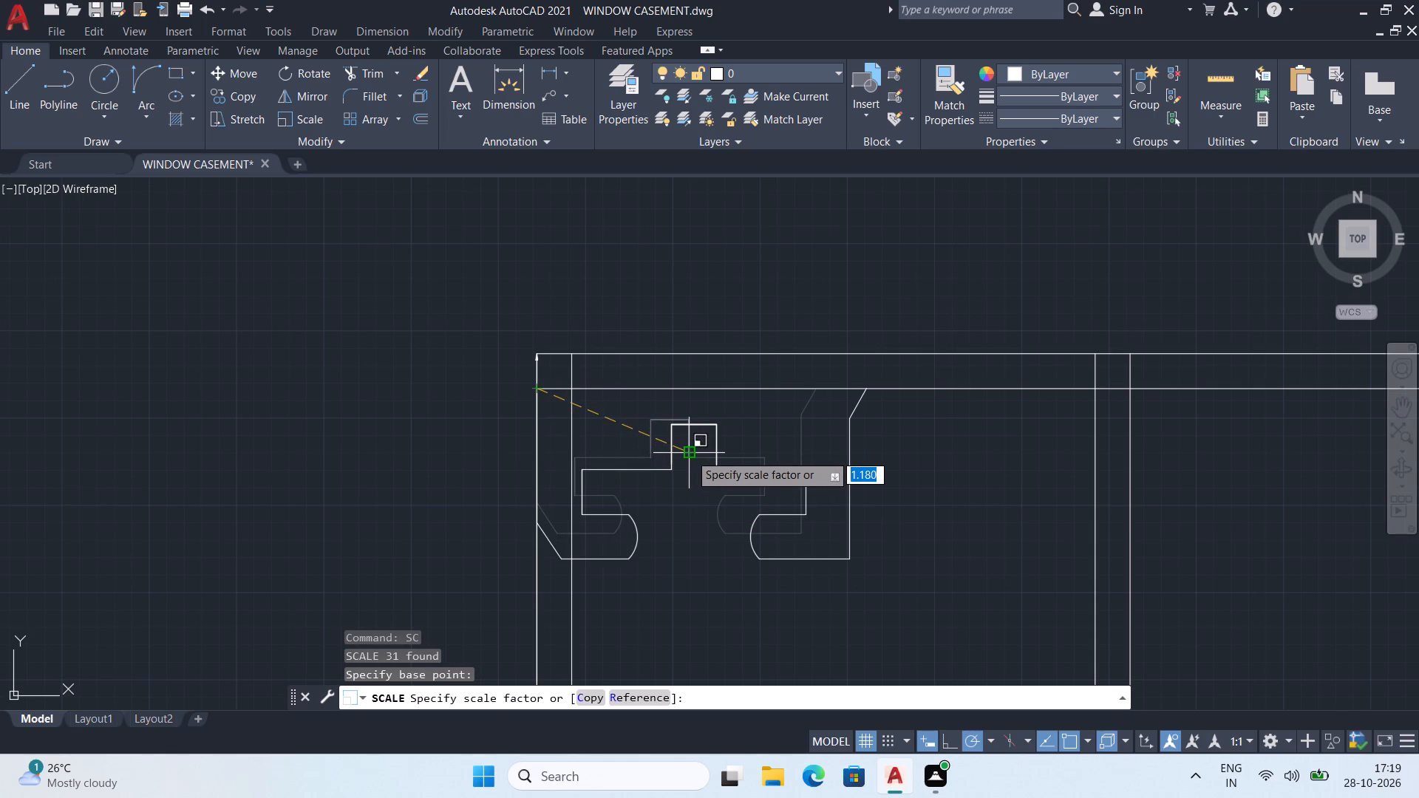
{"action": "left_click", "coordinate": [690, 454]}
Delete the smaller hook groove at the 83.9-wide profile's lower-left corner.
{"action": "scroll", "coordinate": [690, 454], "scroll_direction": "down", "scroll_amount": 4}
{"action": "middle_click_drag", "start_coordinate": [707, 491], "coordinate": [648, 436]}
{"action": "scroll", "coordinate": [653, 435], "scroll_direction": "down", "scroll_amount": 1}
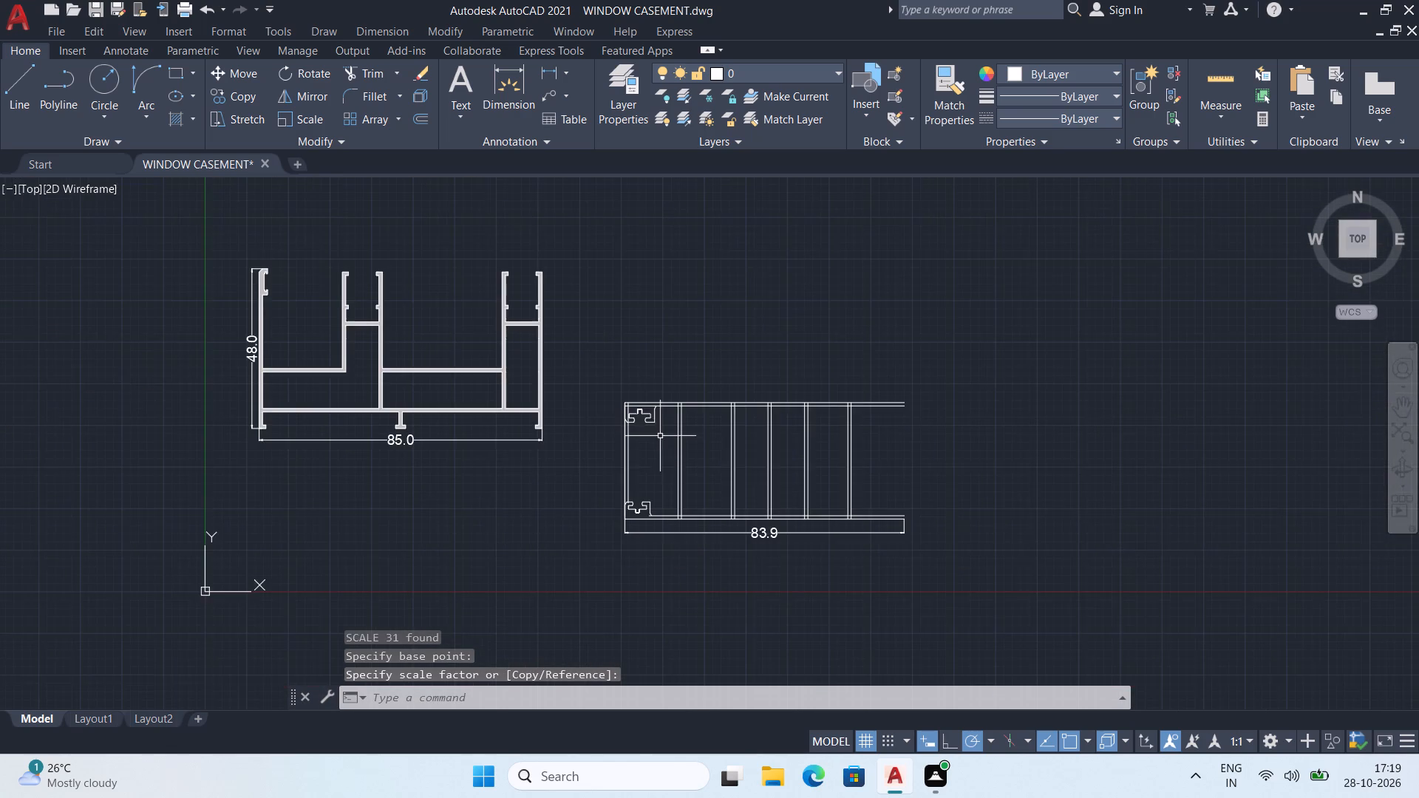
{"action": "middle_click_drag", "start_coordinate": [667, 440], "coordinate": [608, 411]}
{"action": "scroll", "coordinate": [595, 505], "scroll_direction": "up", "scroll_amount": 2}
{"action": "left_click", "coordinate": [470, 406]}
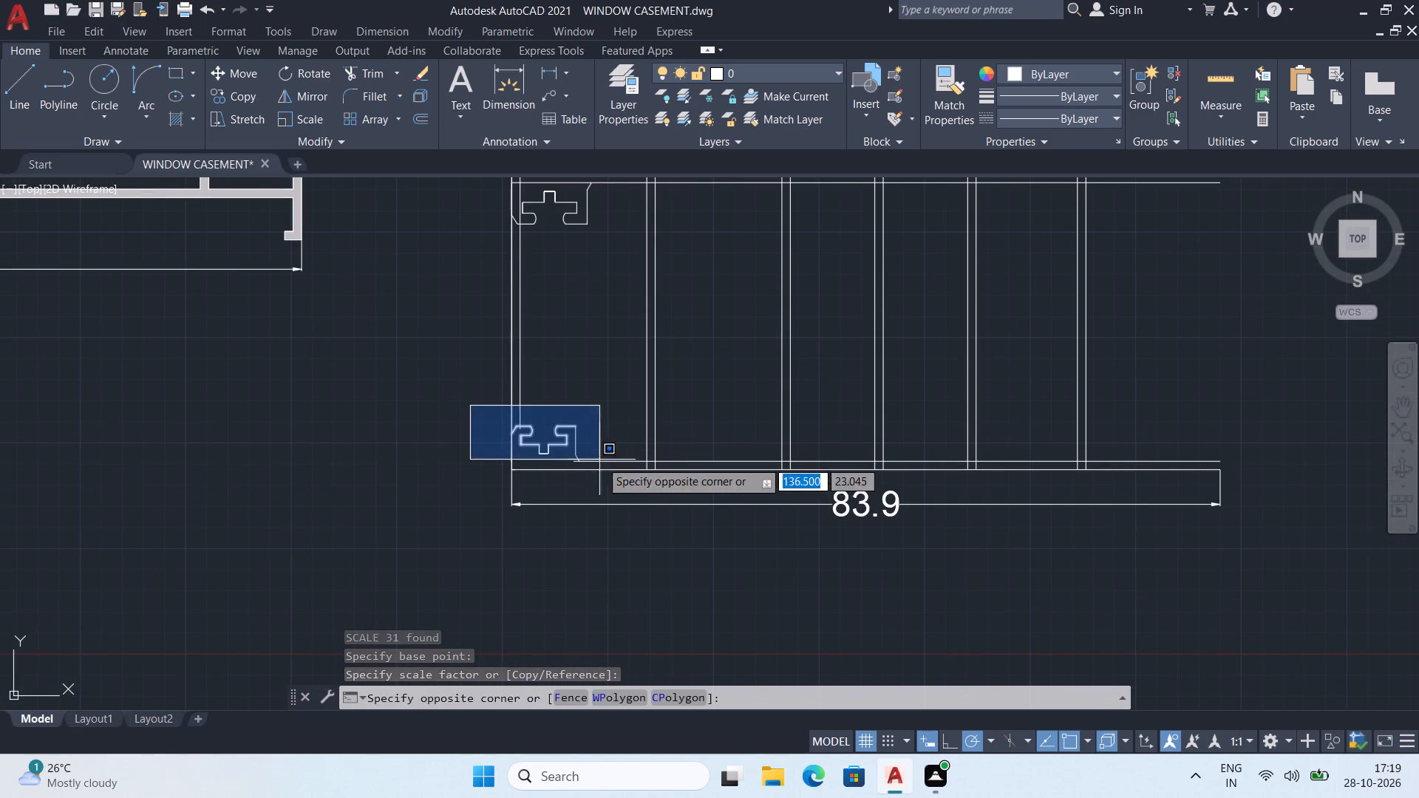
{"action": "left_click", "coordinate": [610, 480]}
{"action": "key", "text": "Delete"}
Mirror the enlarged upper-left hook groove to the lower-left corner about the left wall's horizontal midline, keeping the original.
{"action": "middle_click_drag", "start_coordinate": [610, 480], "coordinate": [623, 497]}
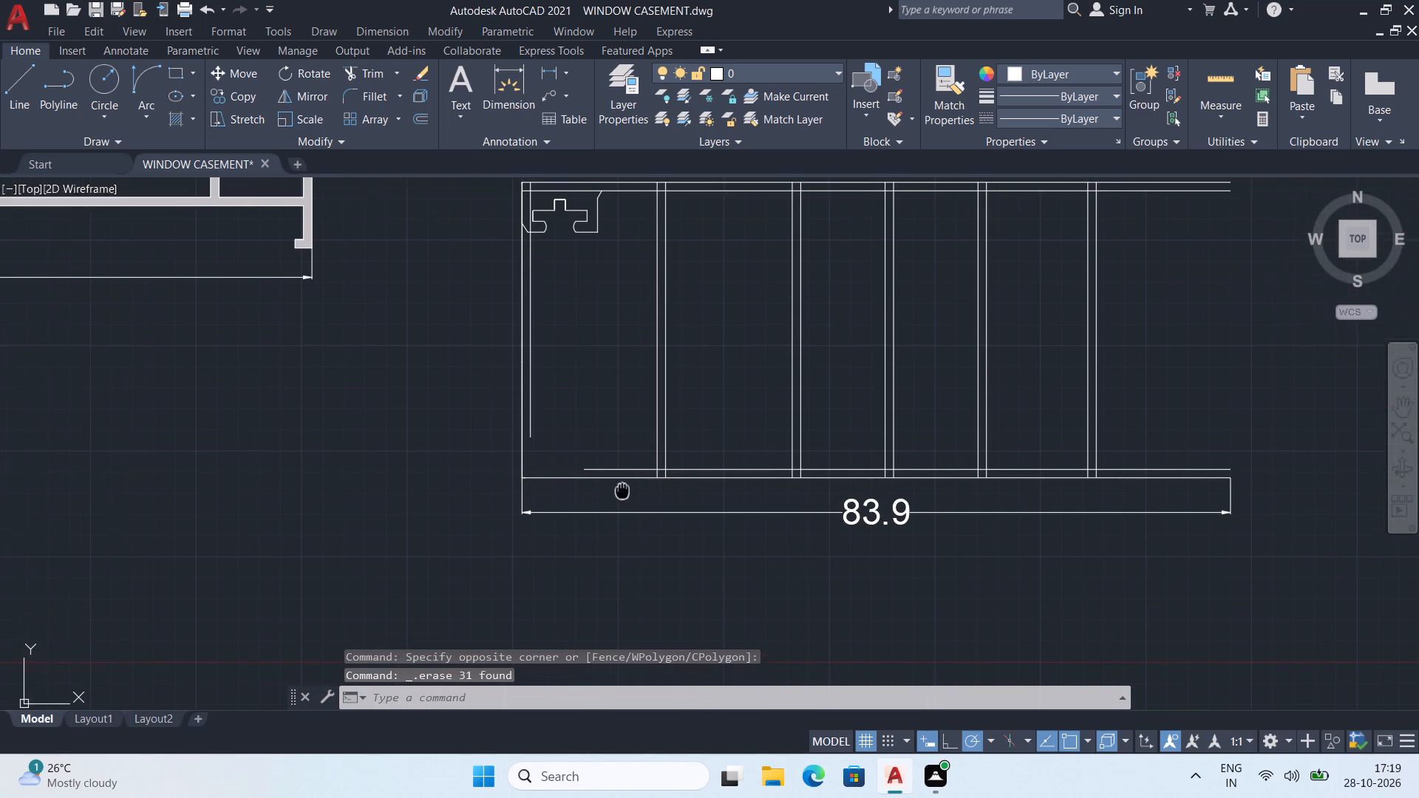
{"action": "middle_click_drag", "start_coordinate": [623, 497], "coordinate": [625, 519]}
{"action": "middle_click_drag", "start_coordinate": [555, 276], "coordinate": [555, 367]}
{"action": "left_click", "coordinate": [507, 291]}
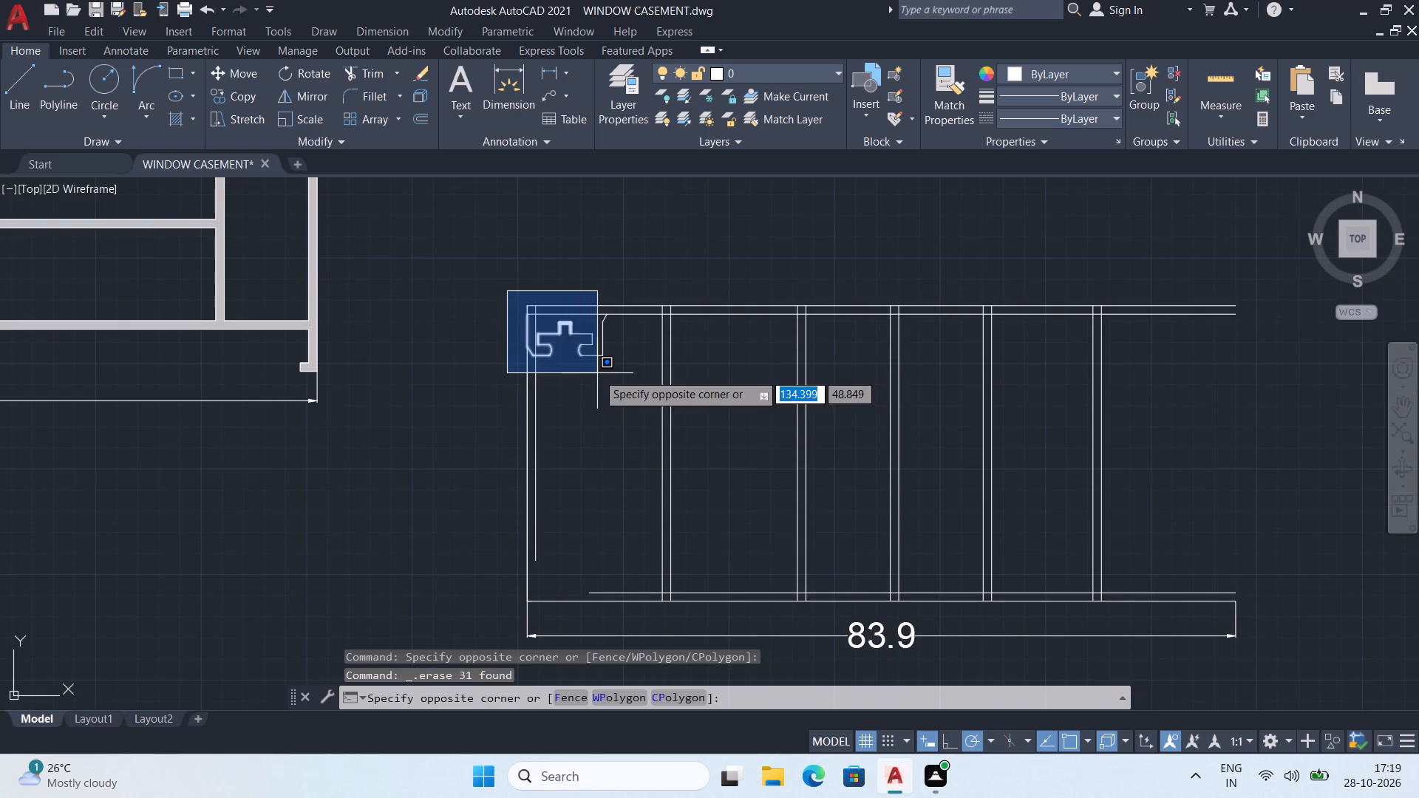
{"action": "left_click", "coordinate": [613, 383]}
{"action": "middle_click_drag", "start_coordinate": [592, 389], "coordinate": [590, 419]}
{"action": "type", "text": "mi"}
{"action": "key", "text": "Return"}
{"action": "left_click", "coordinate": [528, 480]}
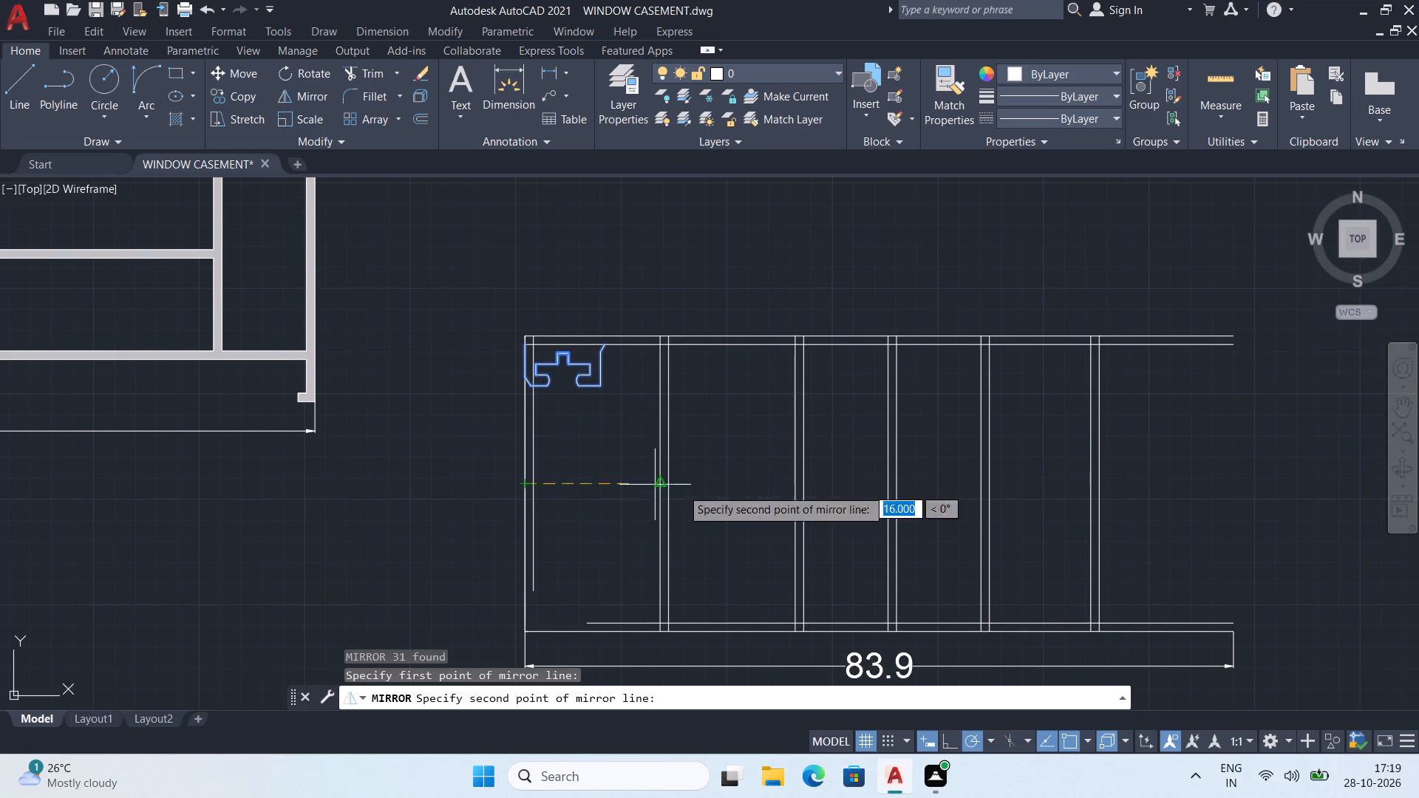
{"action": "left_click", "coordinate": [659, 482]}
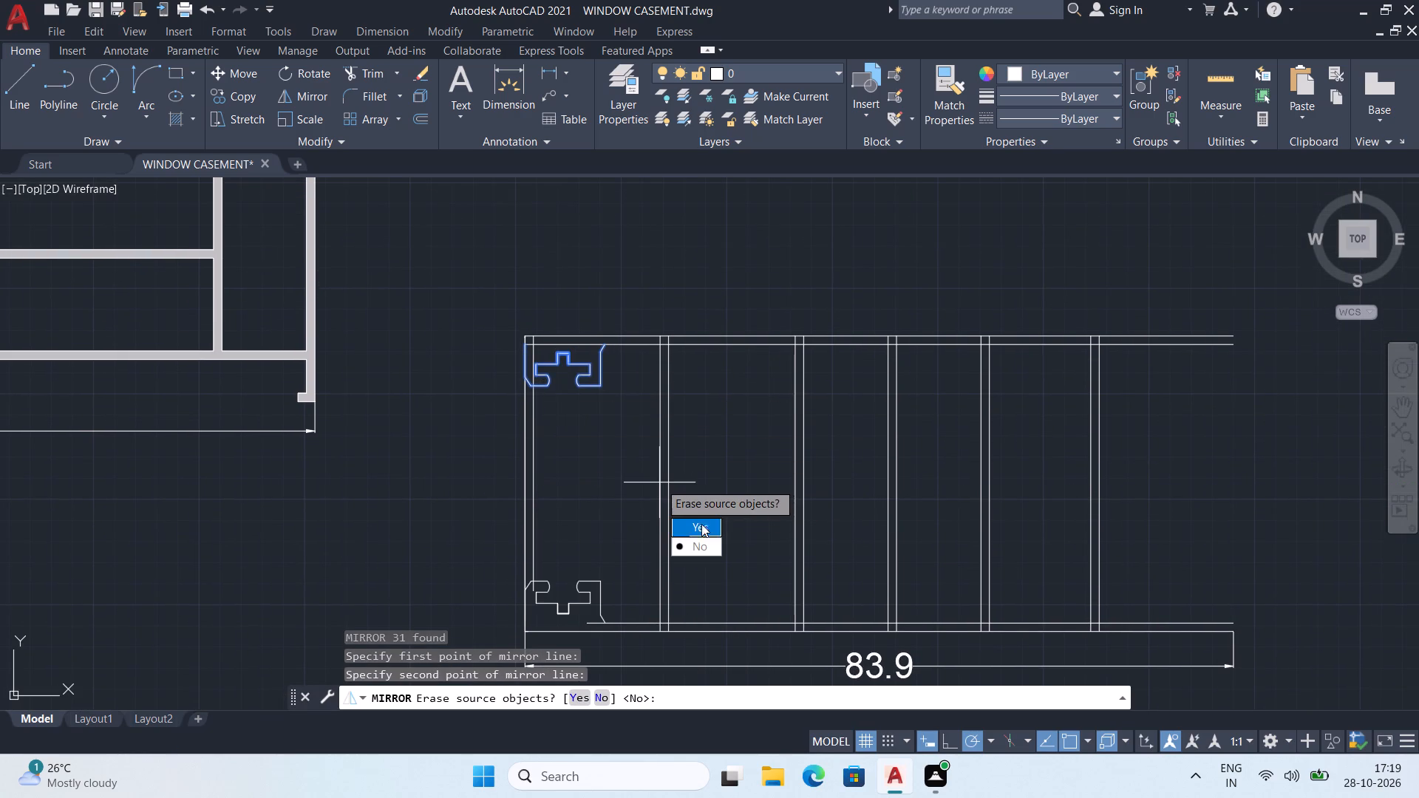
{"action": "left_click_drag", "start_coordinate": [715, 548], "coordinate": [659, 482]}
Check the vertical gap between the upper and lower hook grooves with a temporary linear dimension, without placing it.
{"action": "scroll", "coordinate": [659, 482], "scroll_direction": "down", "scroll_amount": 2}
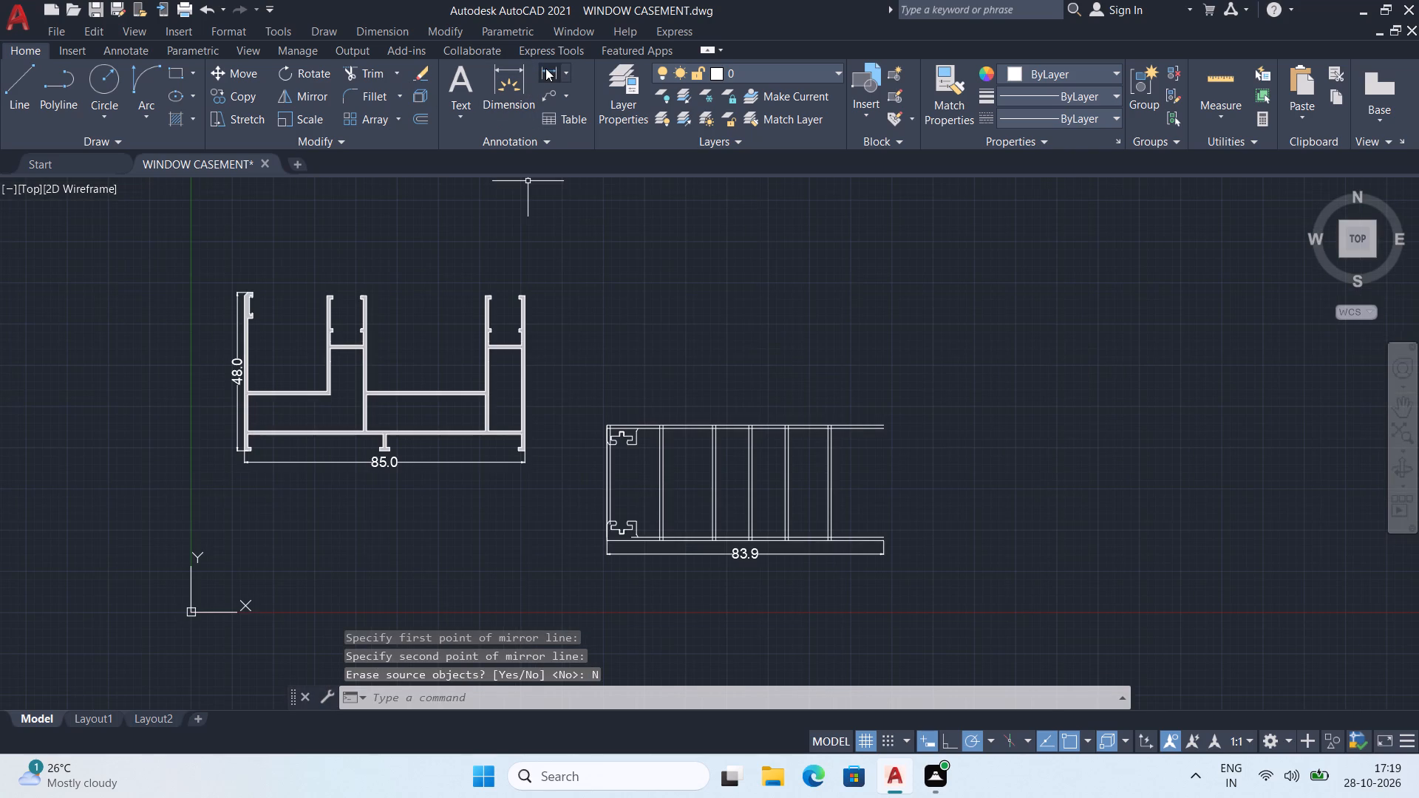
{"action": "left_click", "coordinate": [545, 68]}
{"action": "scroll", "coordinate": [610, 394], "scroll_direction": "up", "scroll_amount": 2}
{"action": "middle_click_drag", "start_coordinate": [625, 575], "coordinate": [610, 419]}
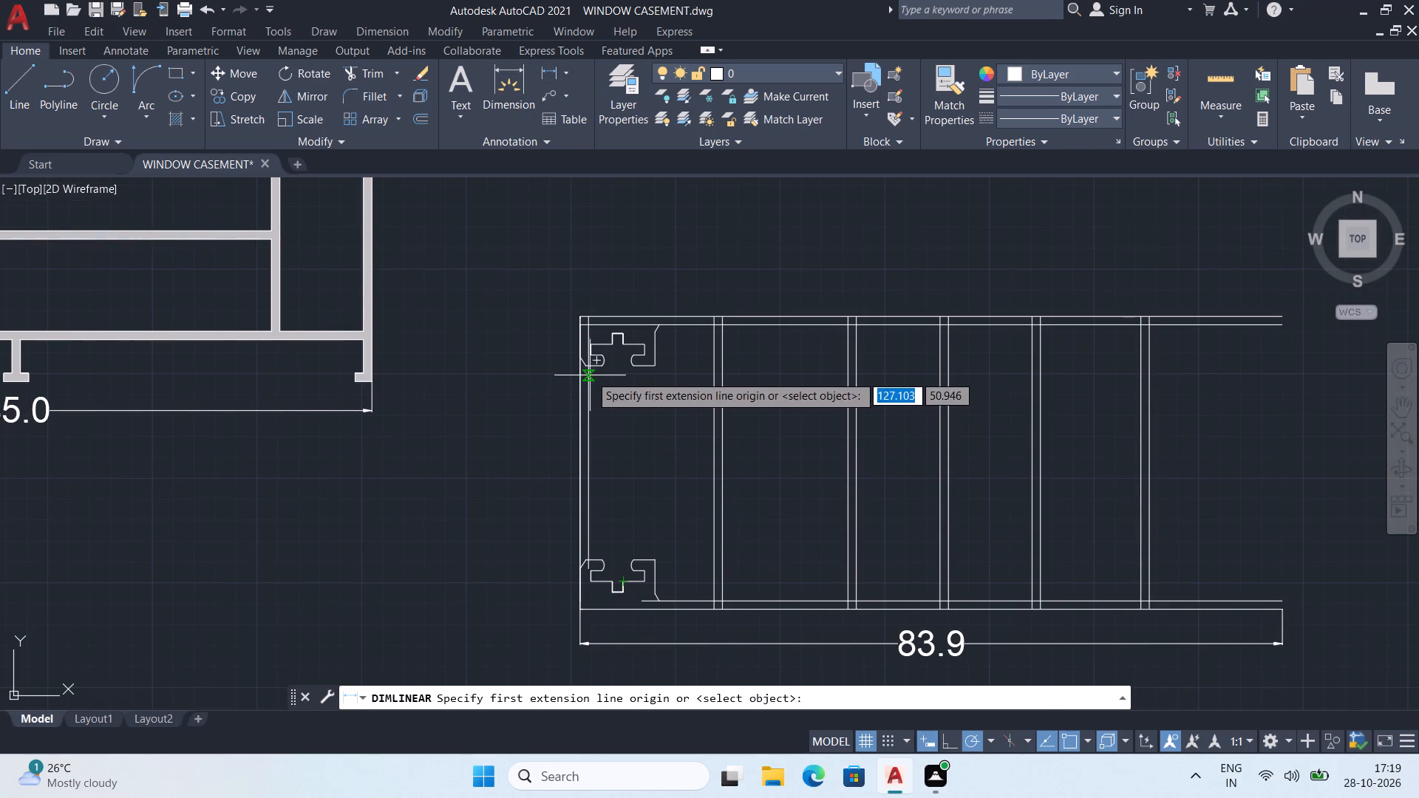
{"action": "left_click", "coordinate": [588, 366]}
{"action": "left_click", "coordinate": [590, 564]}
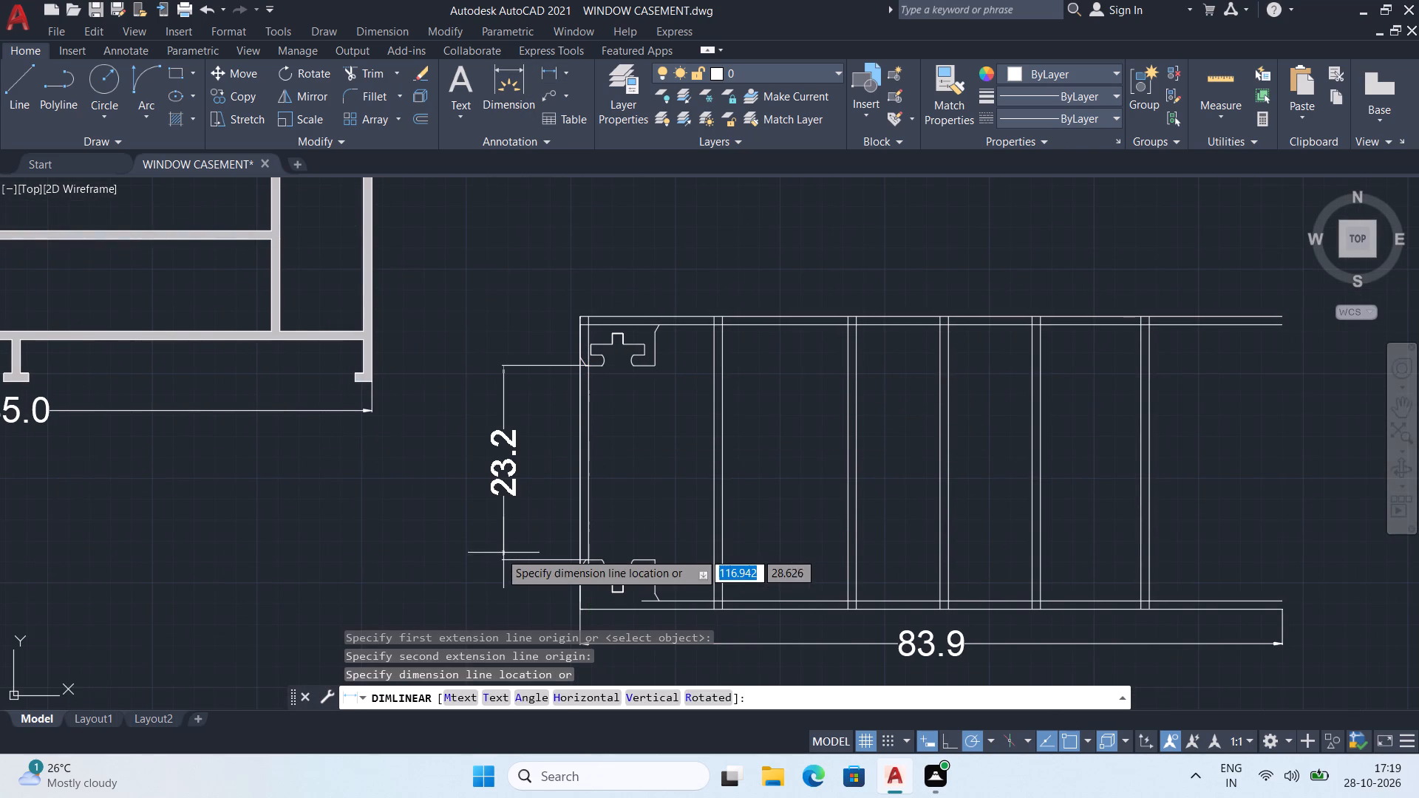
{"action": "key", "text": "Escape"}
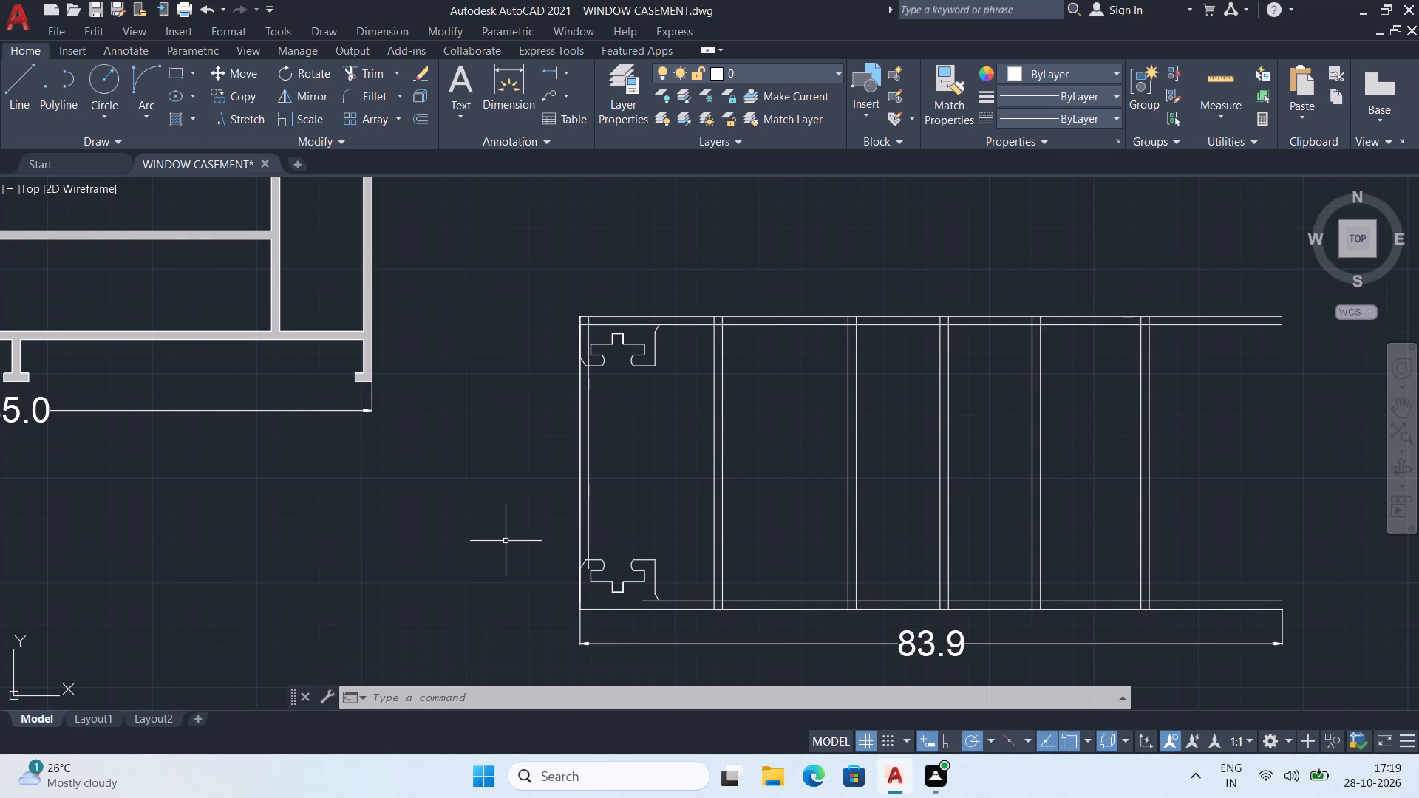
Copy the whole 83.9-wide profile with its dimension to the empty space above the original.
{"action": "scroll", "coordinate": [506, 541], "scroll_direction": "down", "scroll_amount": 4}
{"action": "middle_click_drag", "start_coordinate": [550, 550], "coordinate": [576, 528]}
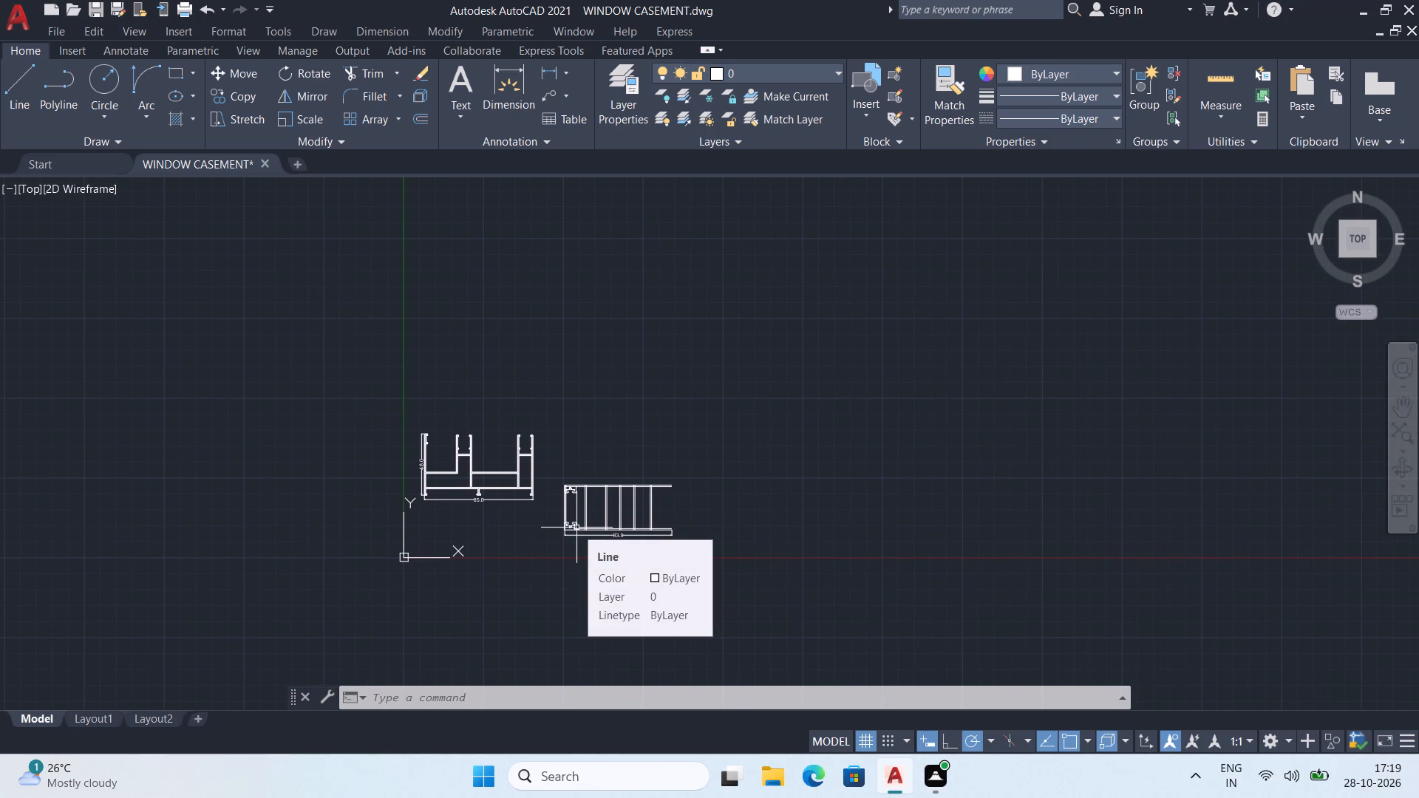
{"action": "scroll", "coordinate": [574, 525], "scroll_direction": "up", "scroll_amount": 1}
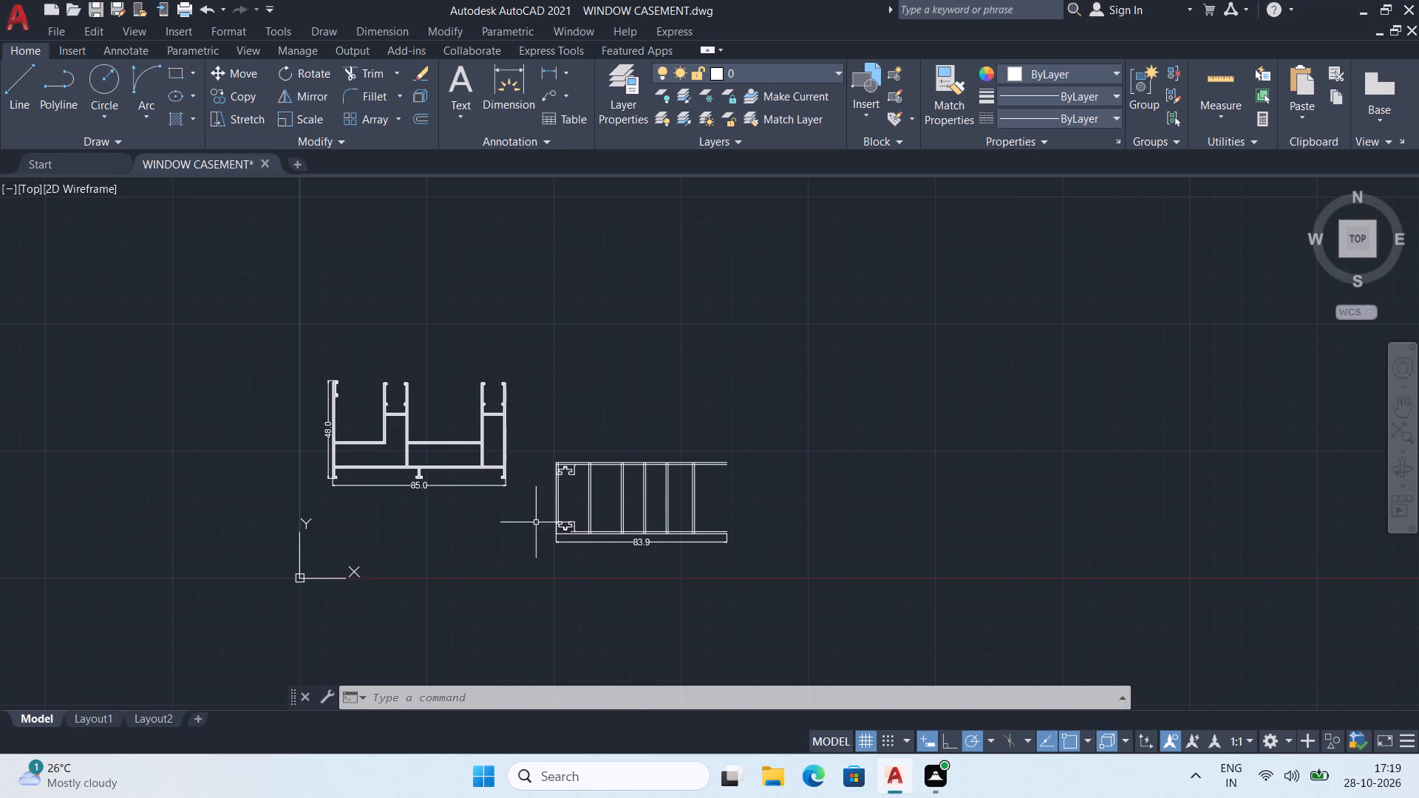
{"action": "scroll", "coordinate": [691, 528], "scroll_direction": "up", "scroll_amount": 1}
{"action": "middle_click_drag", "start_coordinate": [623, 532], "coordinate": [627, 533]}
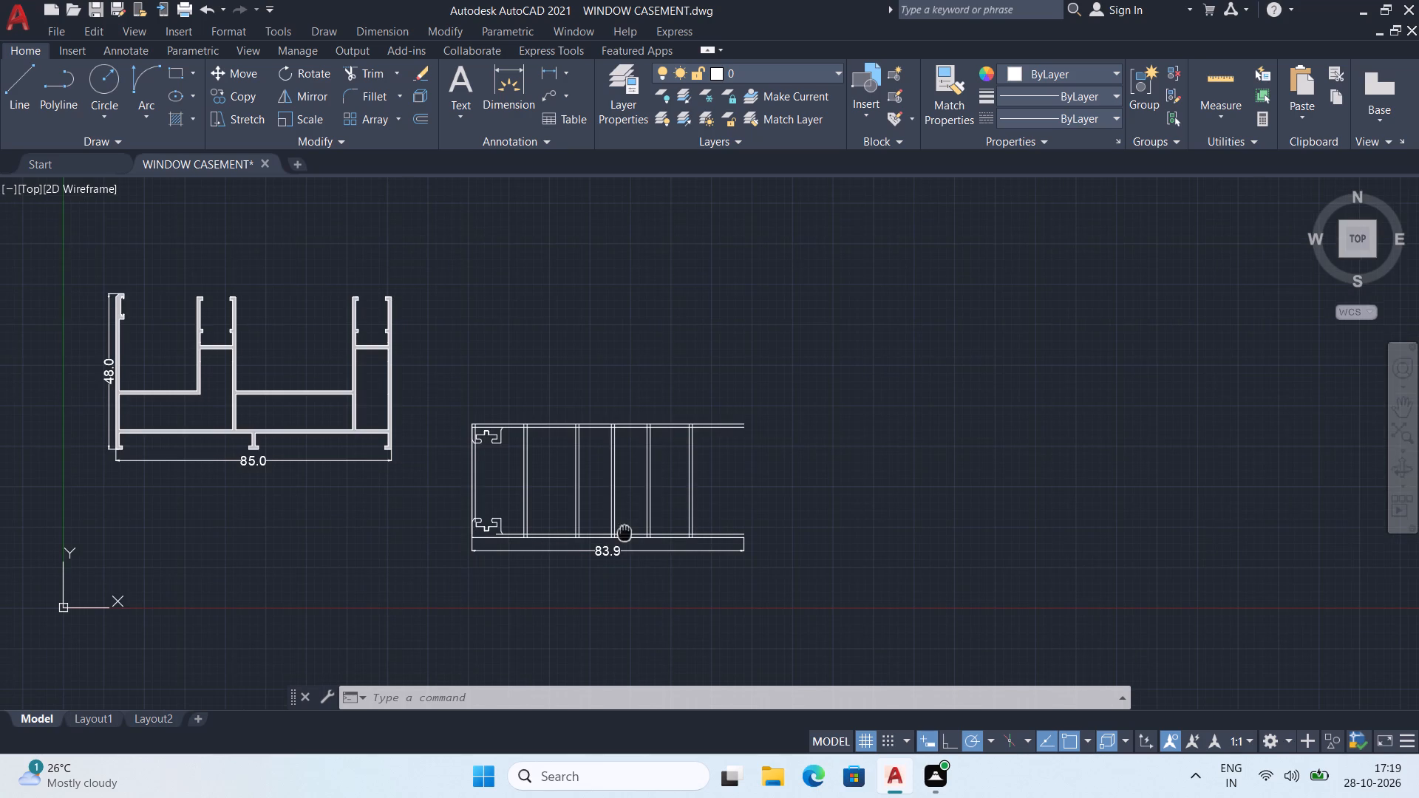
{"action": "middle_click_drag", "start_coordinate": [627, 533], "coordinate": [657, 550]}
{"action": "left_click", "coordinate": [462, 390]}
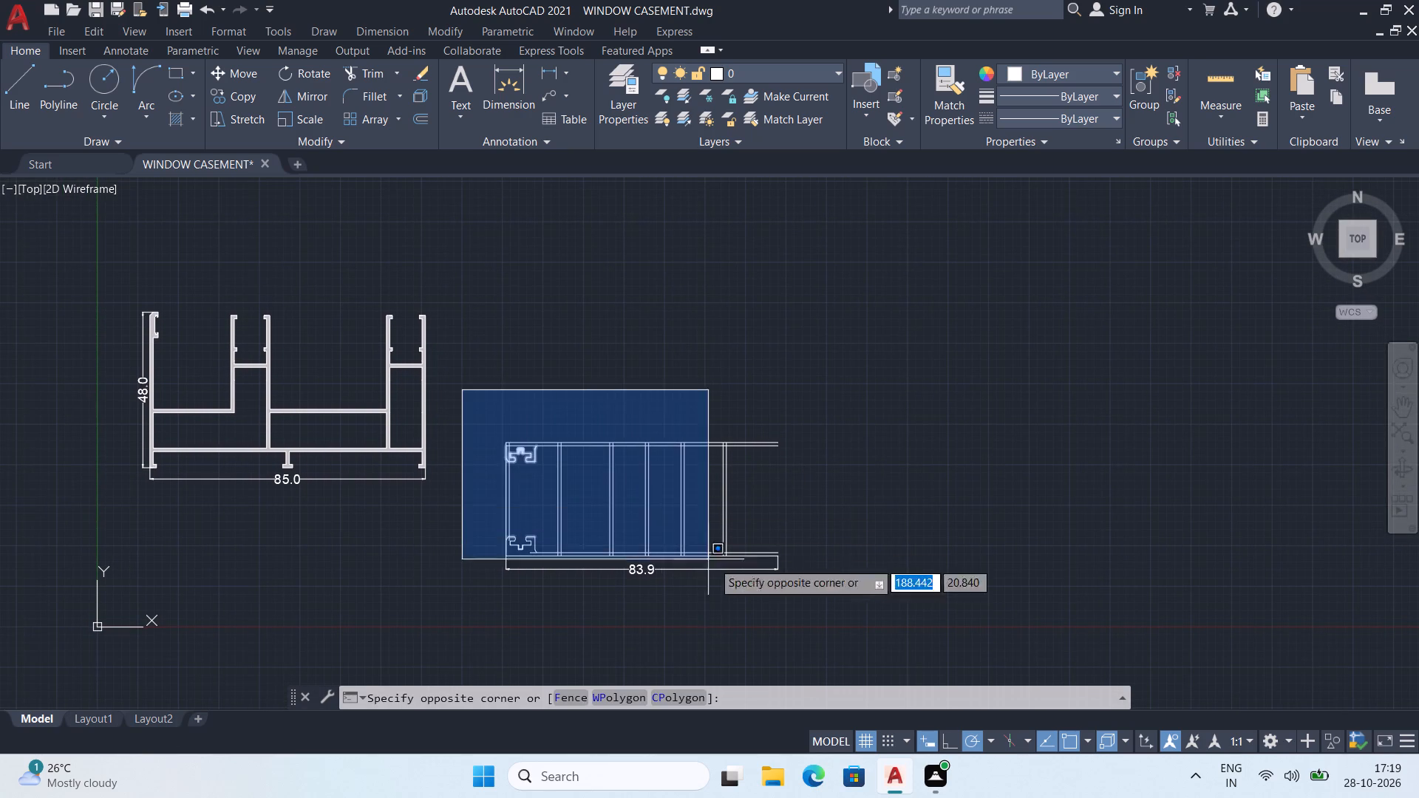
{"action": "left_click", "coordinate": [831, 606]}
{"action": "key", "text": "c"}
{"action": "key", "text": "o"}
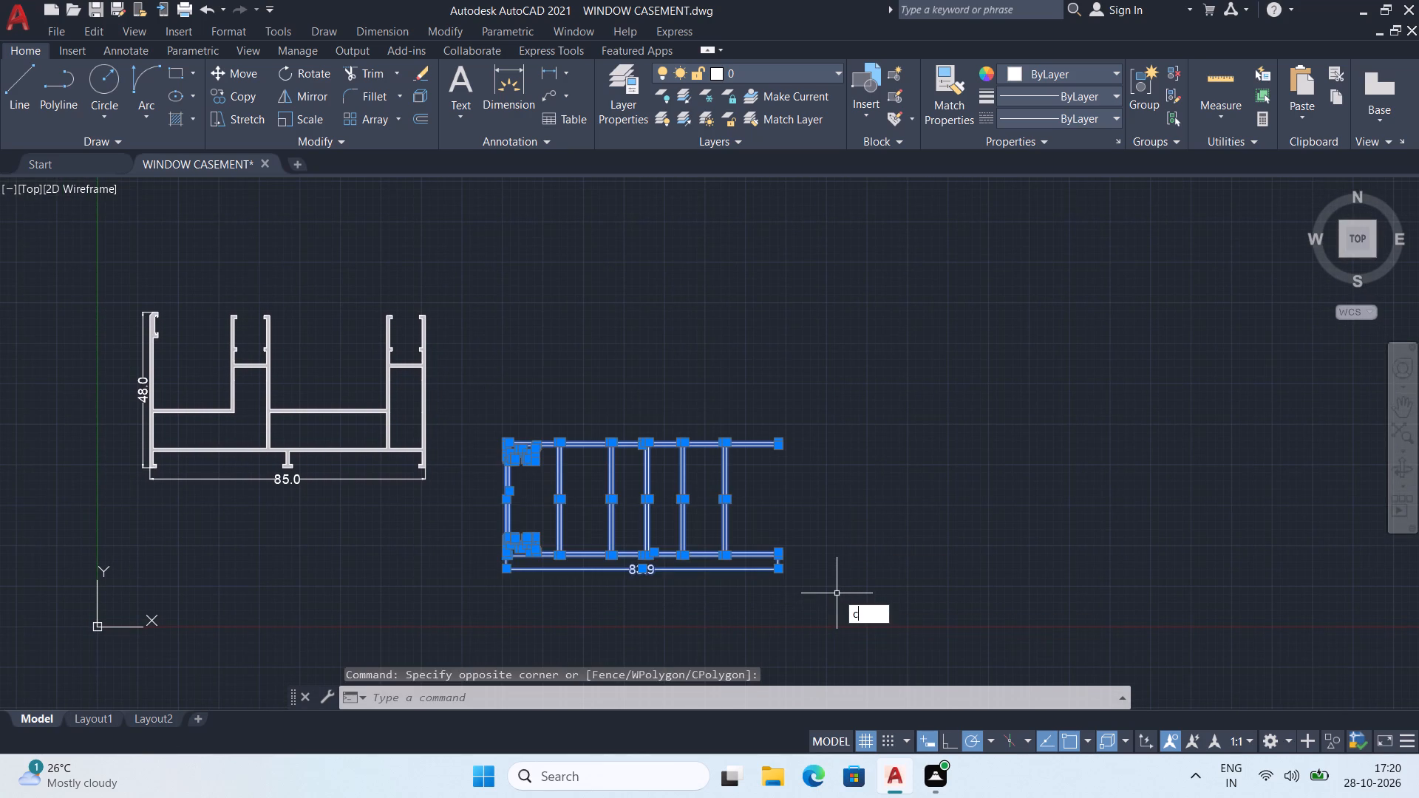
{"action": "key", "text": "Return"}
{"action": "left_click", "coordinate": [506, 567]}
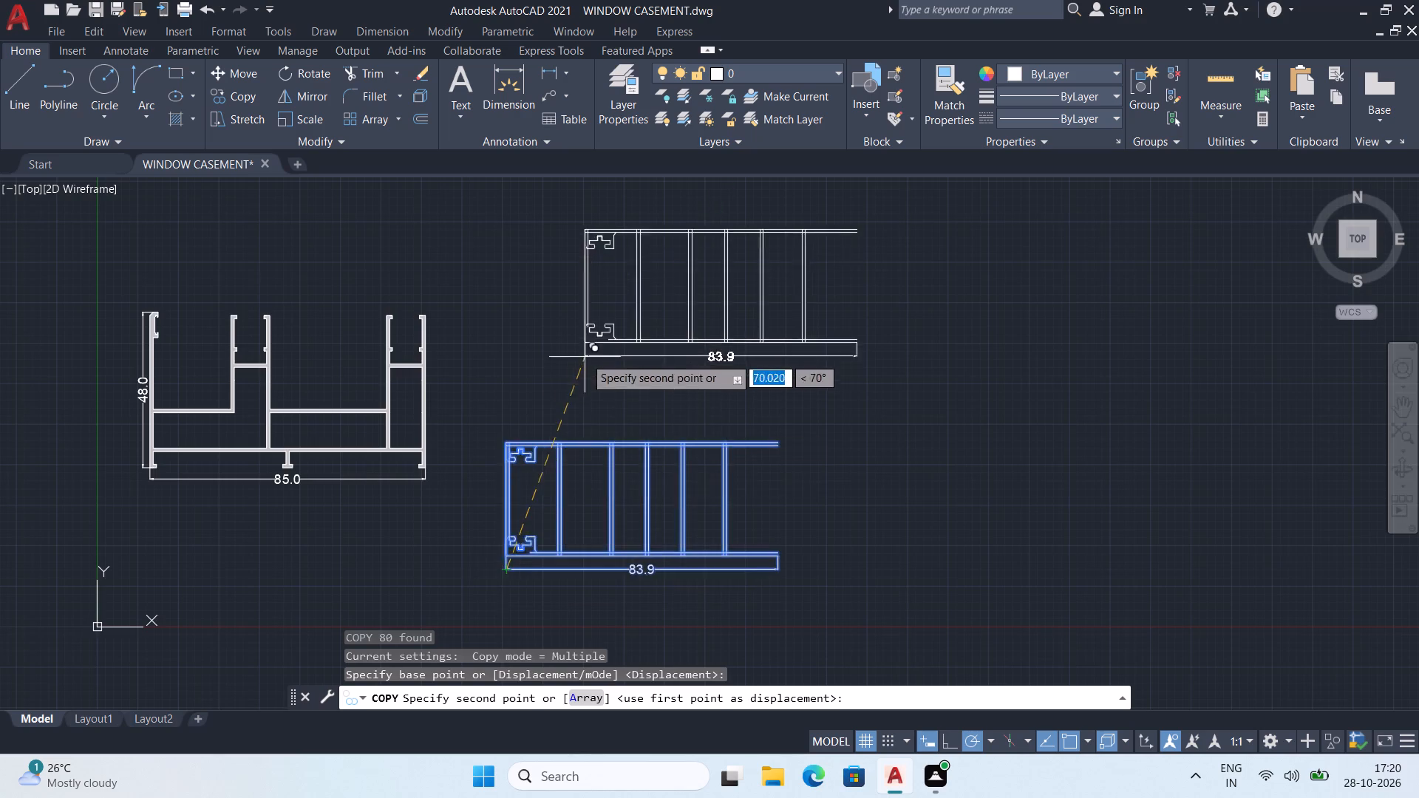
{"action": "middle_click_drag", "start_coordinate": [585, 356], "coordinate": [574, 540]}
{"action": "left_click", "coordinate": [510, 386]}
{"action": "key", "text": "Escape"}
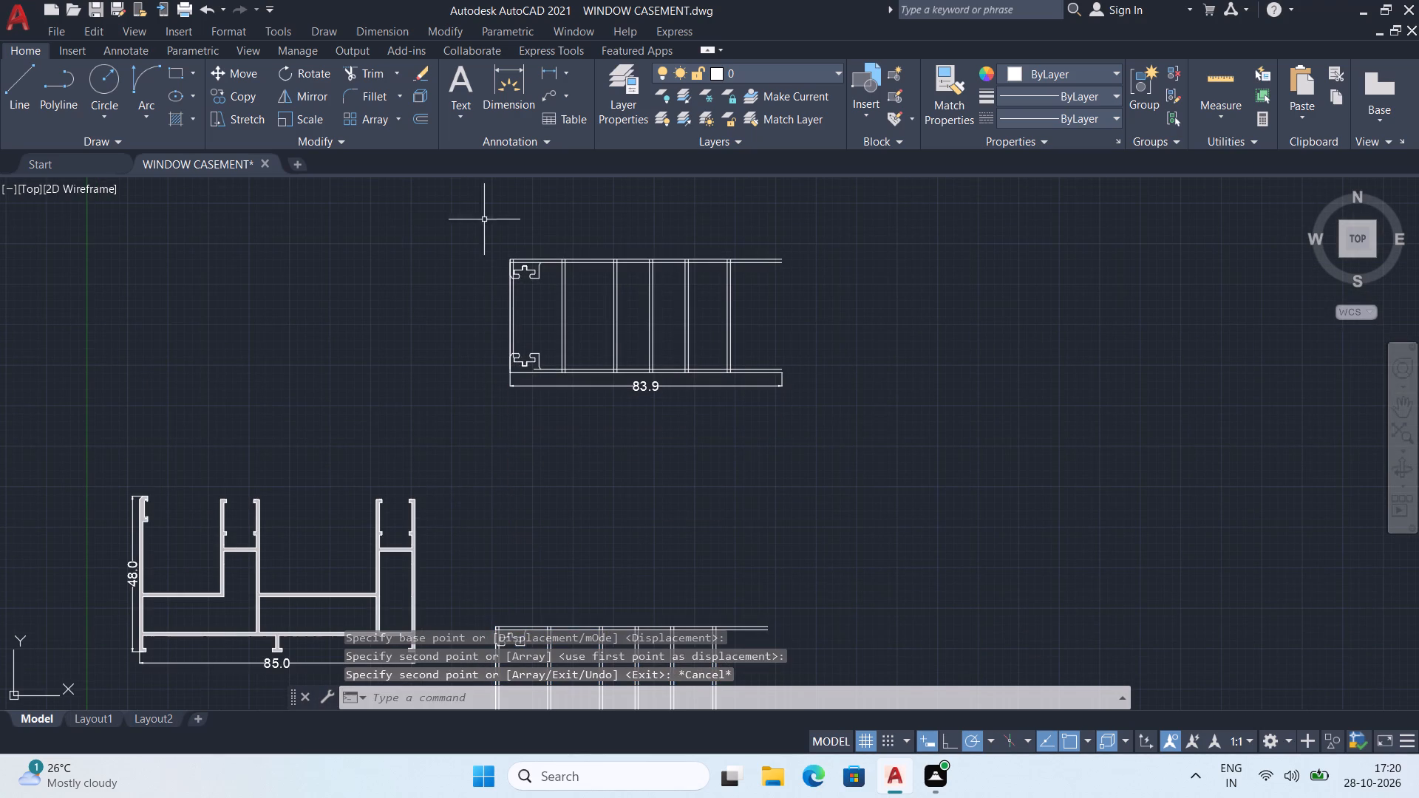
Rotate the copied profile 90° counterclockwise about its dimension's lower-left end so that it stands upright with the hook grooves at the bottom.
{"action": "left_click", "coordinate": [480, 212]}
{"action": "left_click", "coordinate": [817, 452]}
{"action": "type", "text": "ro"}
{"action": "key", "text": "Return"}
{"action": "left_click", "coordinate": [504, 383]}
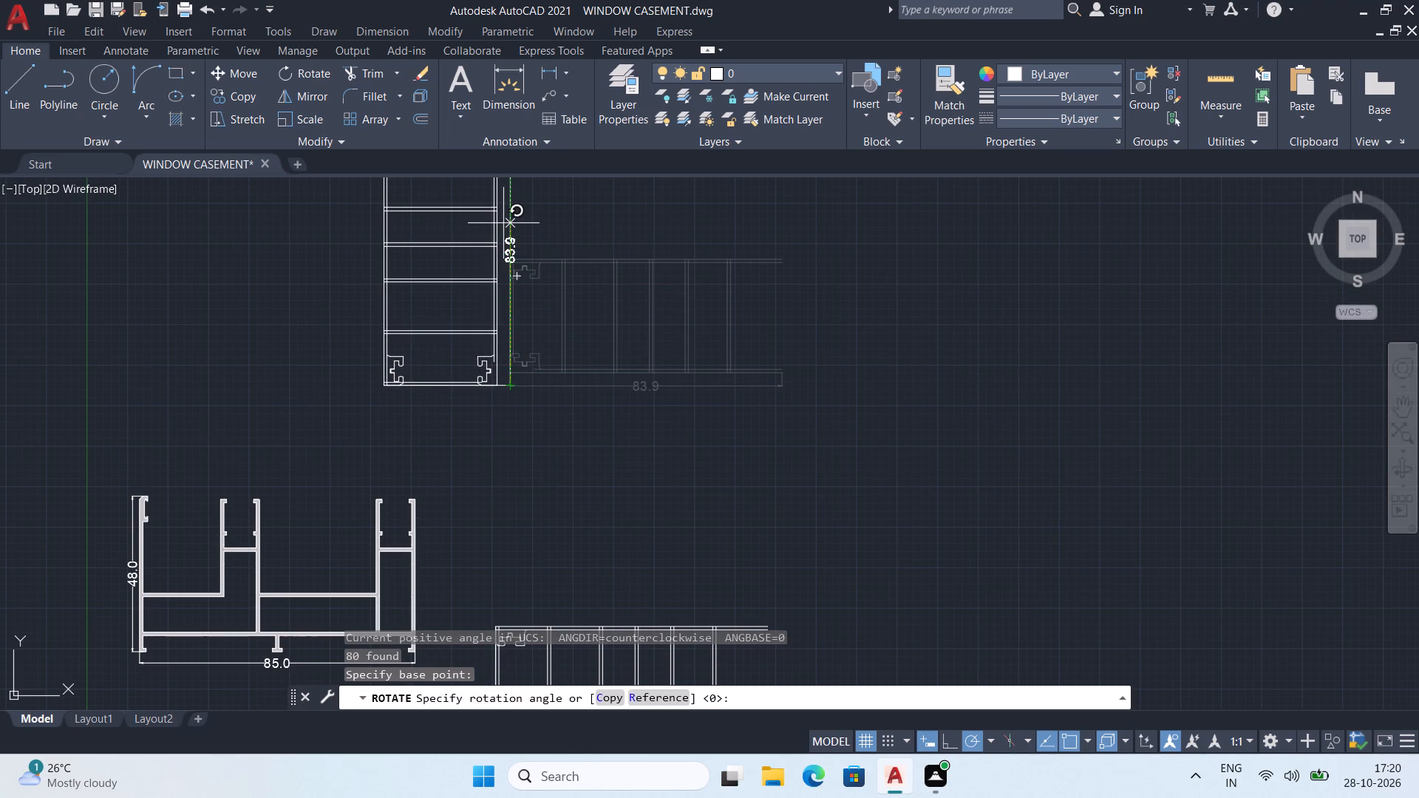
{"action": "left_click", "coordinate": [503, 223]}
Check how the upright copy fits over the 85.0-wide frame profile with a trial move, without placing it.
{"action": "middle_click_drag", "start_coordinate": [536, 344], "coordinate": [601, 423]}
{"action": "scroll", "coordinate": [486, 305], "scroll_direction": "down", "scroll_amount": 1}
{"action": "left_click_drag", "start_coordinate": [432, 219], "coordinate": [444, 222]}
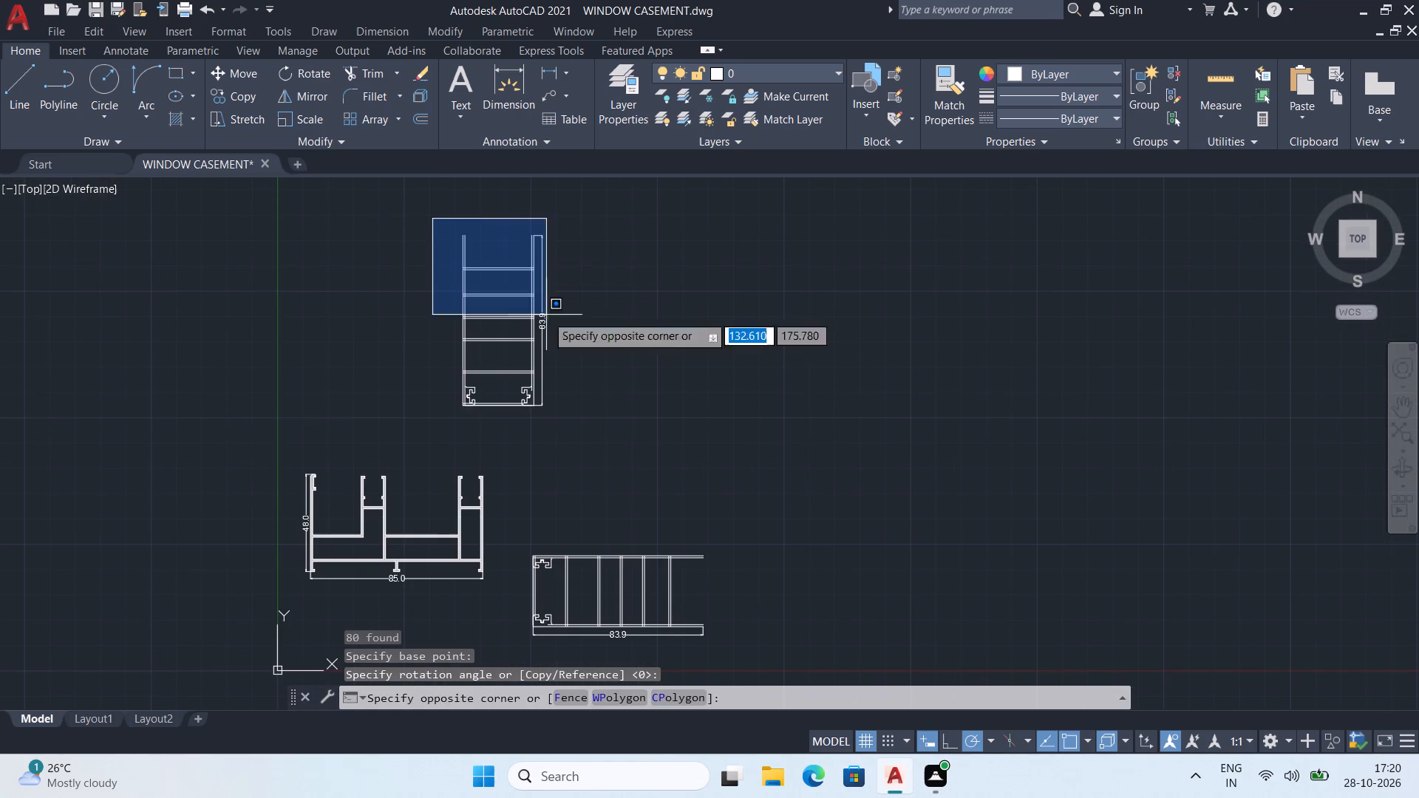
{"action": "left_click", "coordinate": [652, 434]}
{"action": "key", "text": "m"}
{"action": "key", "text": "Return"}
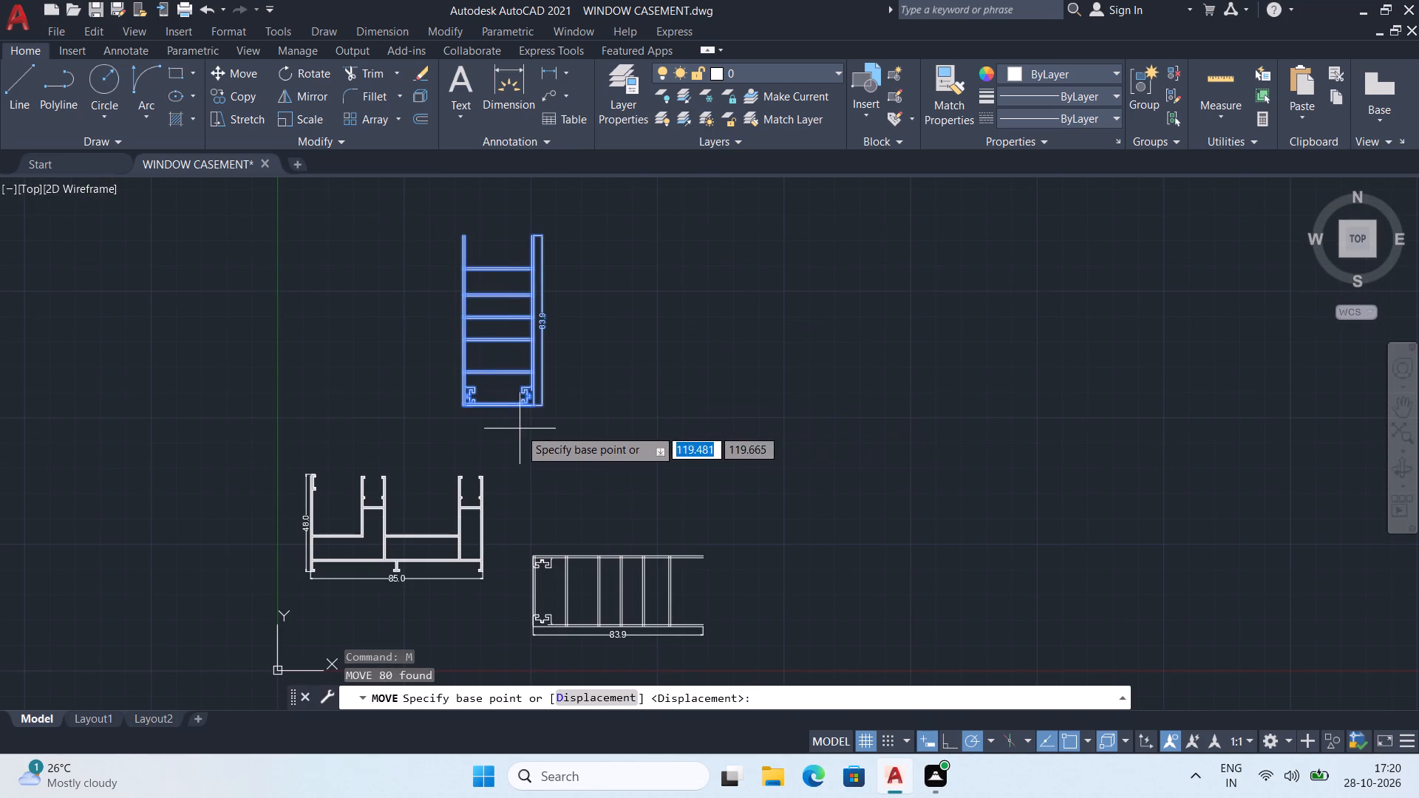
{"action": "scroll", "coordinate": [520, 429], "scroll_direction": "up", "scroll_amount": 2}
{"action": "left_click", "coordinate": [545, 365]}
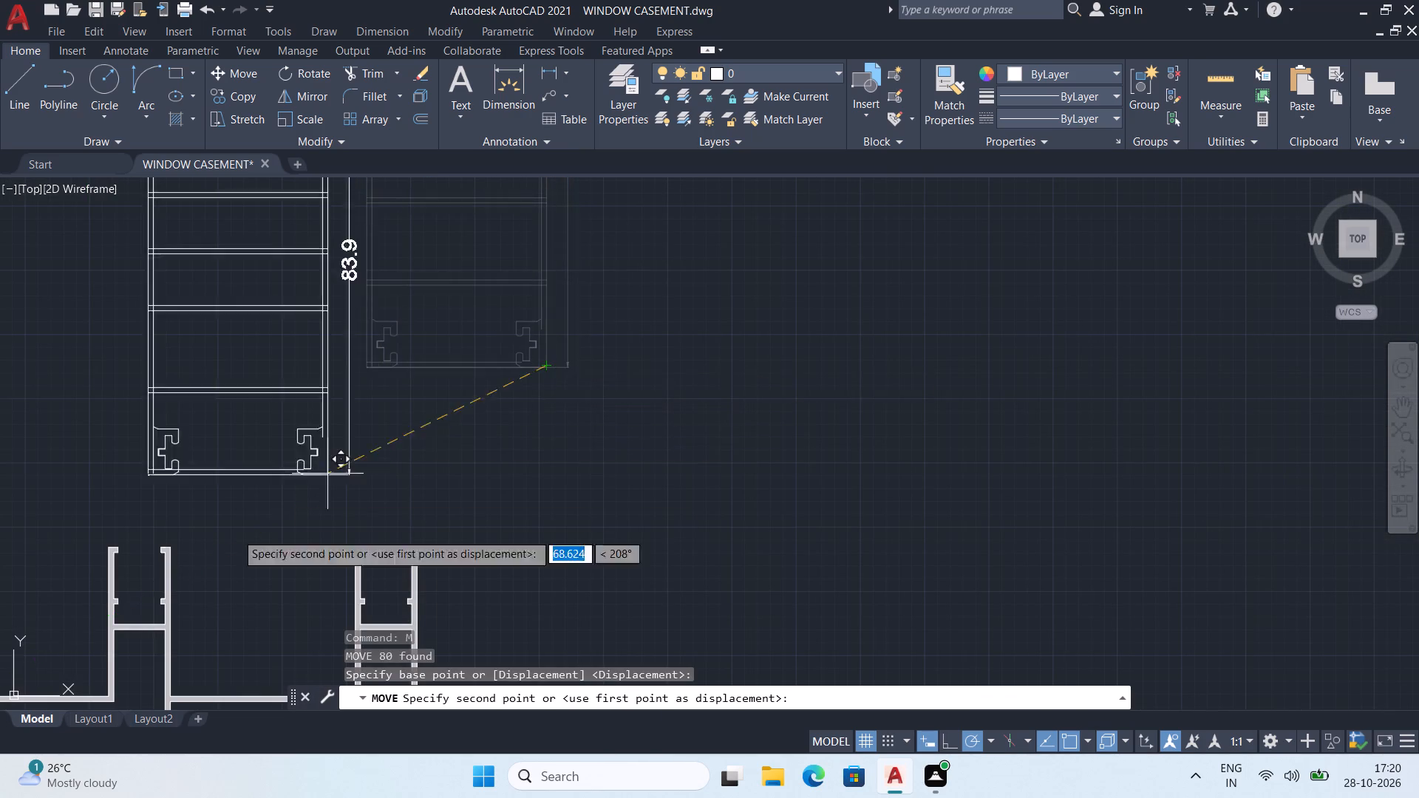
{"action": "middle_click_drag", "start_coordinate": [197, 559], "coordinate": [351, 493]}
{"action": "scroll", "coordinate": [401, 533], "scroll_direction": "up", "scroll_amount": 1}
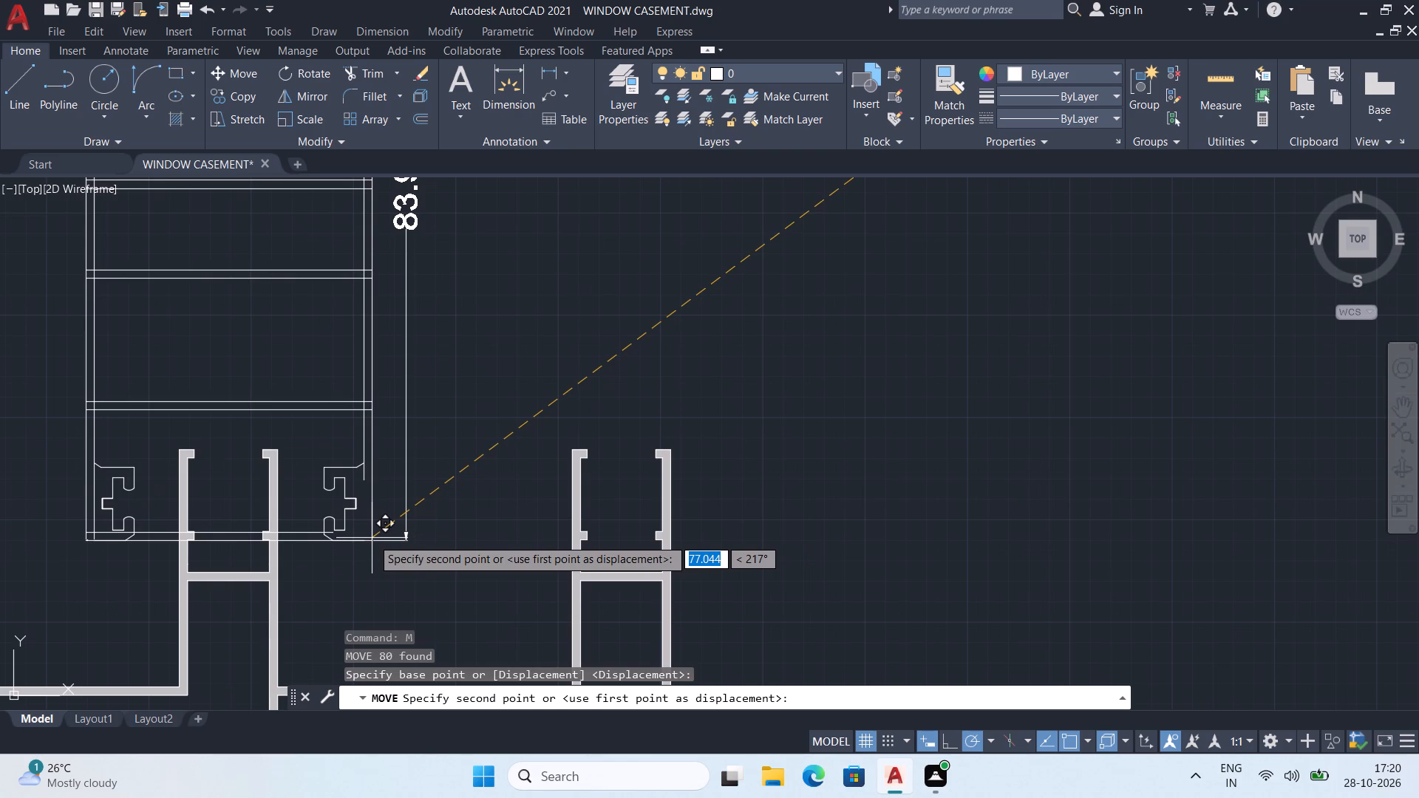
{"action": "scroll", "coordinate": [372, 538], "scroll_direction": "down", "scroll_amount": 1}
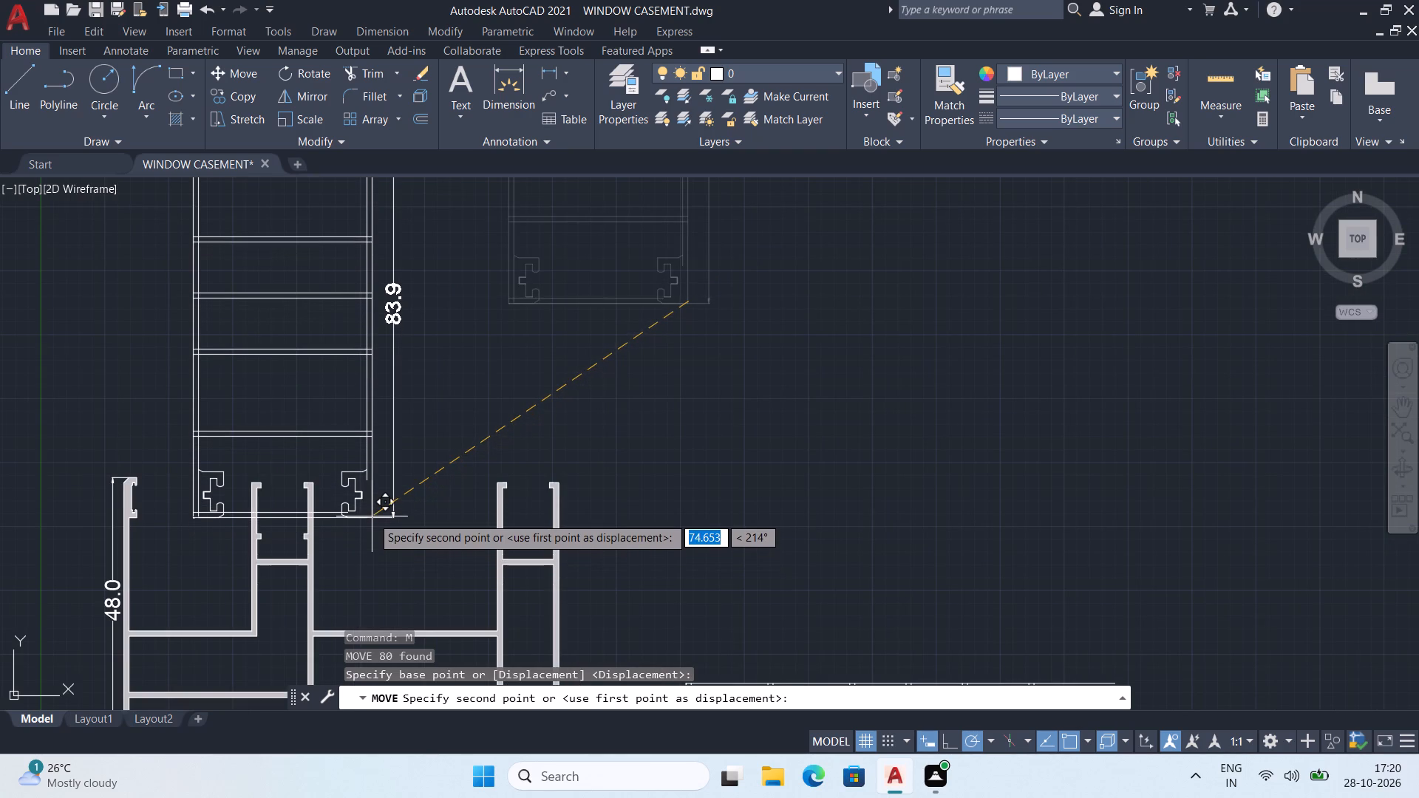
{"action": "scroll", "coordinate": [372, 516], "scroll_direction": "down", "scroll_amount": 1}
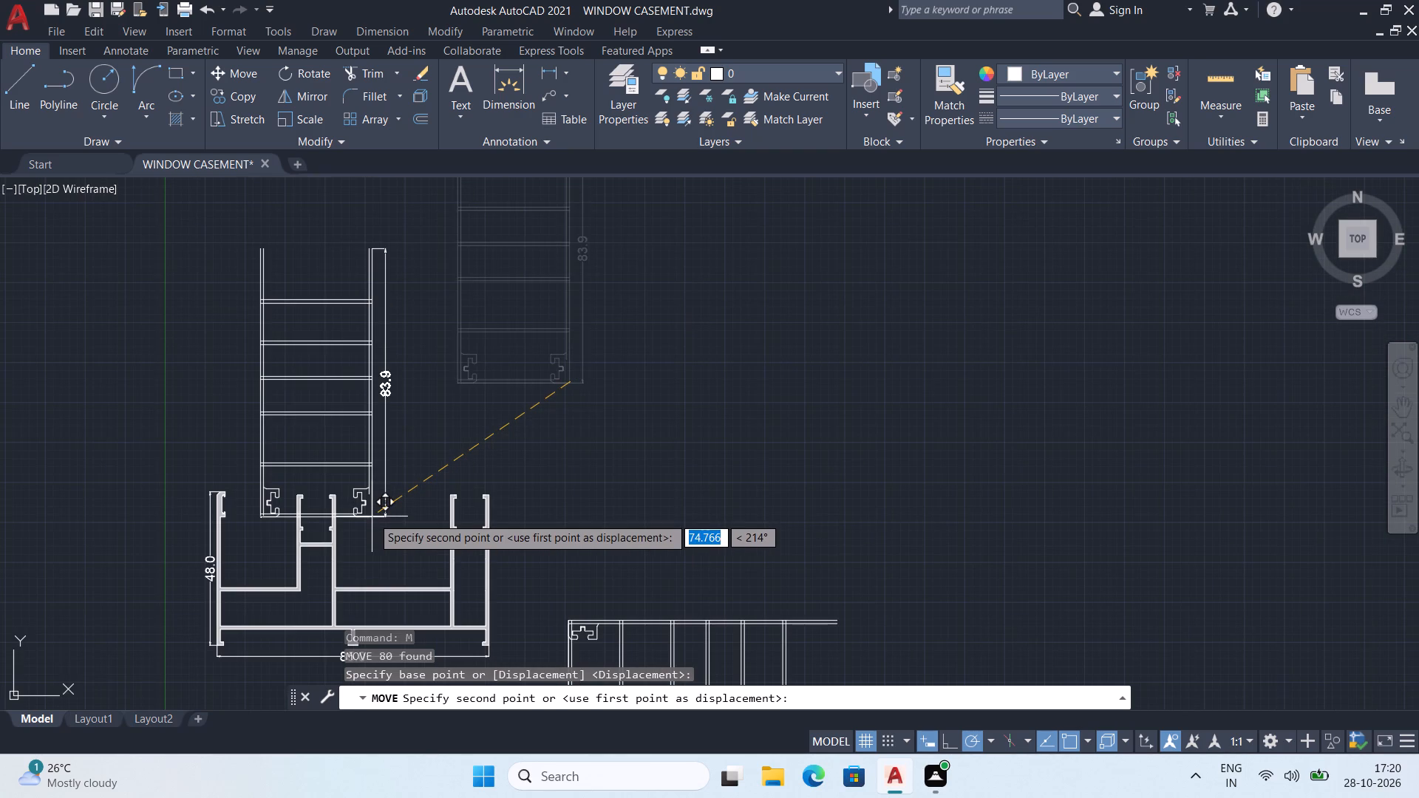
{"action": "scroll", "coordinate": [372, 516], "scroll_direction": "down", "scroll_amount": 1}
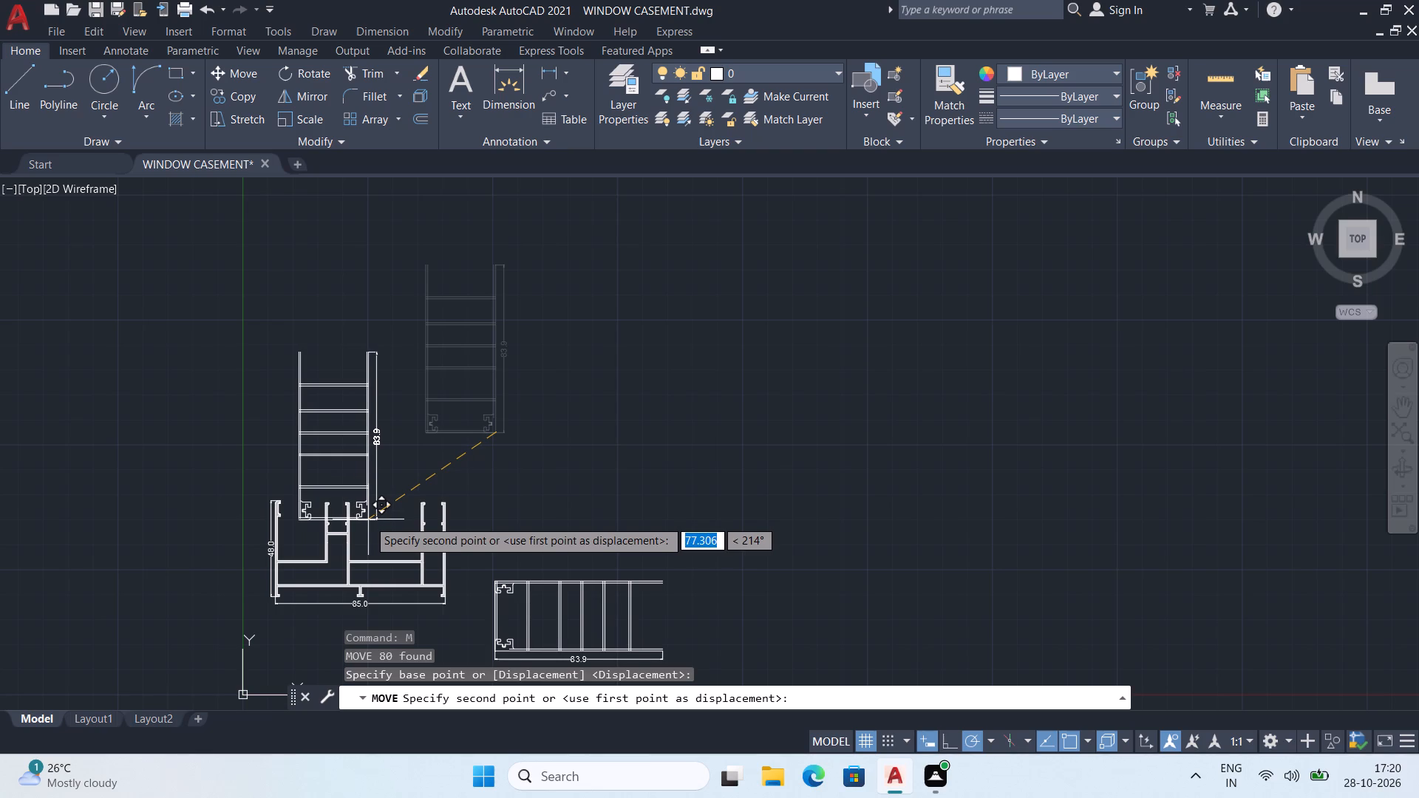
{"action": "key", "text": "Escape"}
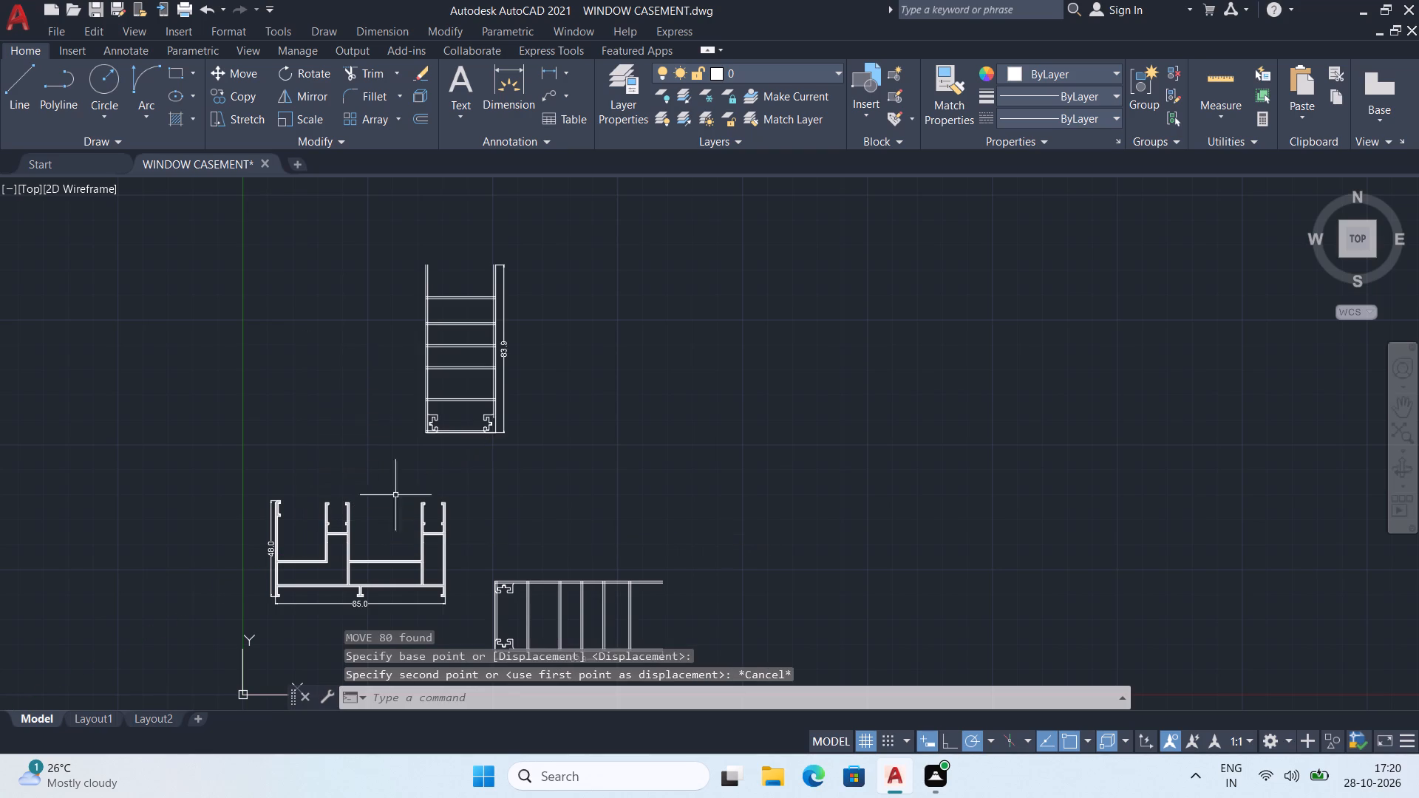
Erase the upright copy of the 83.9-wide profile together with its dimension.
{"action": "middle_click_drag", "start_coordinate": [531, 505], "coordinate": [537, 429]}
{"action": "middle_click_drag", "start_coordinate": [527, 375], "coordinate": [542, 400]}
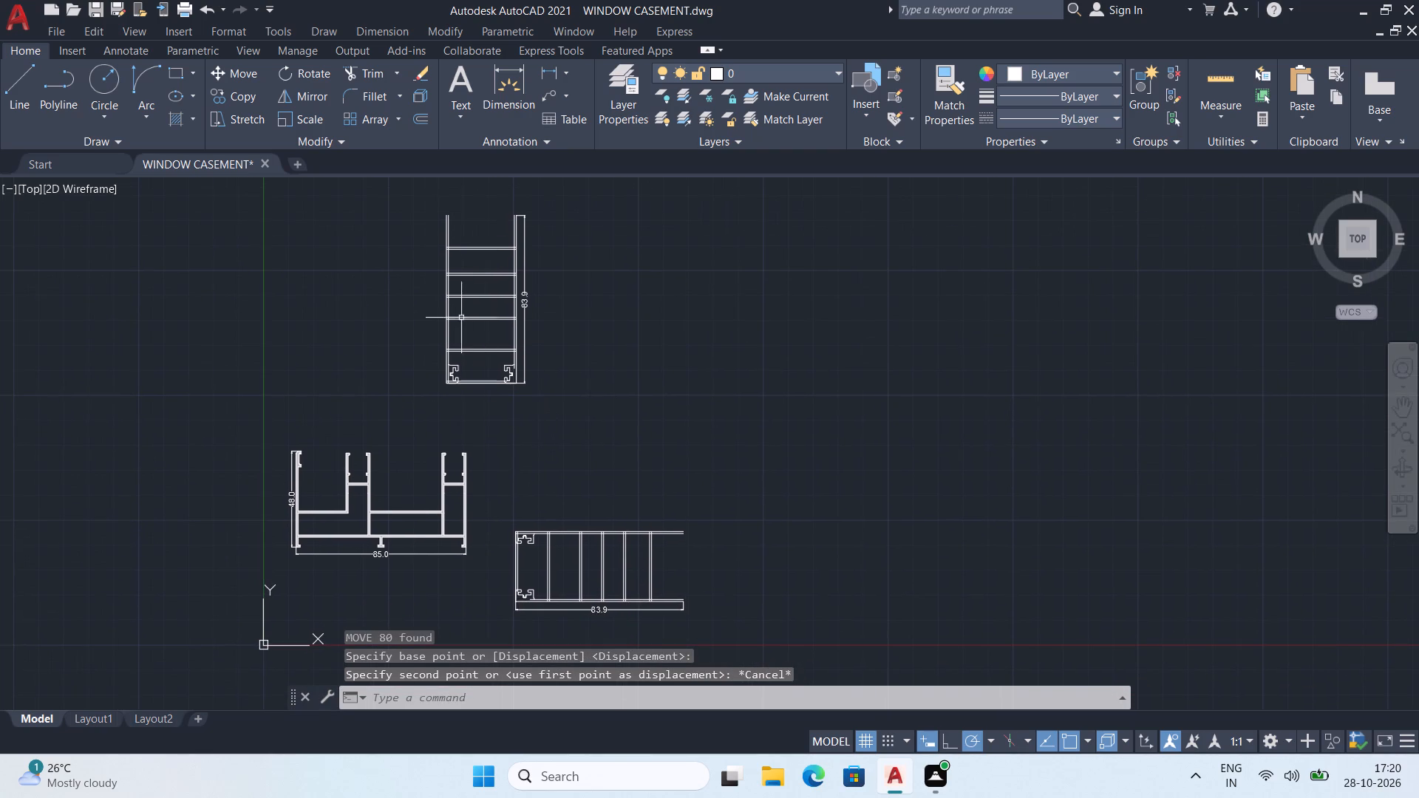
{"action": "left_click", "coordinate": [409, 207]}
{"action": "left_click", "coordinate": [579, 412]}
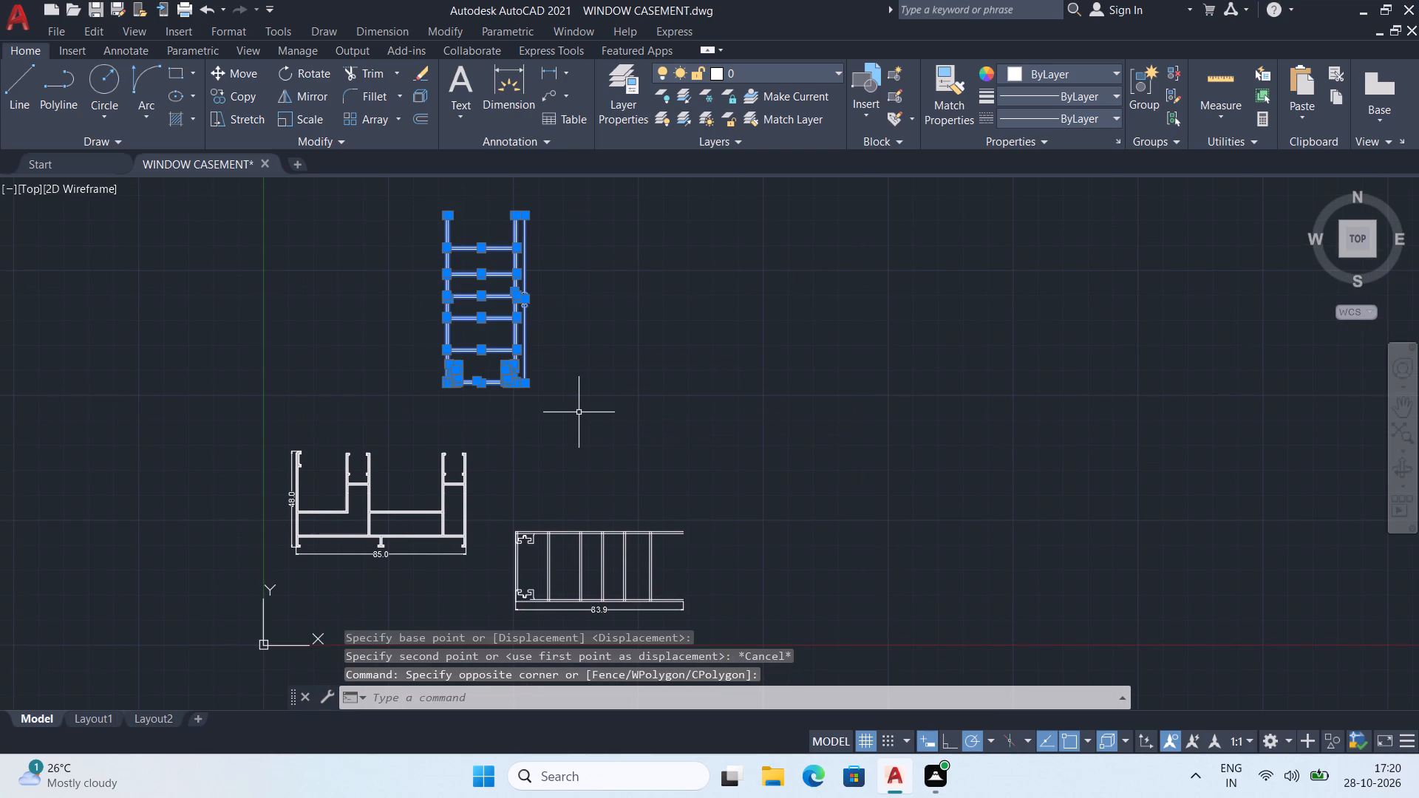
{"action": "key", "text": "Delete"}
Trim the overhanging ends of the bottom wall's inner line and the left wall's inner line at the lower hook groove.
{"action": "middle_click_drag", "start_coordinate": [574, 494], "coordinate": [557, 412]}
{"action": "scroll", "coordinate": [453, 500], "scroll_direction": "up", "scroll_amount": 2}
{"action": "middle_click_drag", "start_coordinate": [483, 523], "coordinate": [428, 516]}
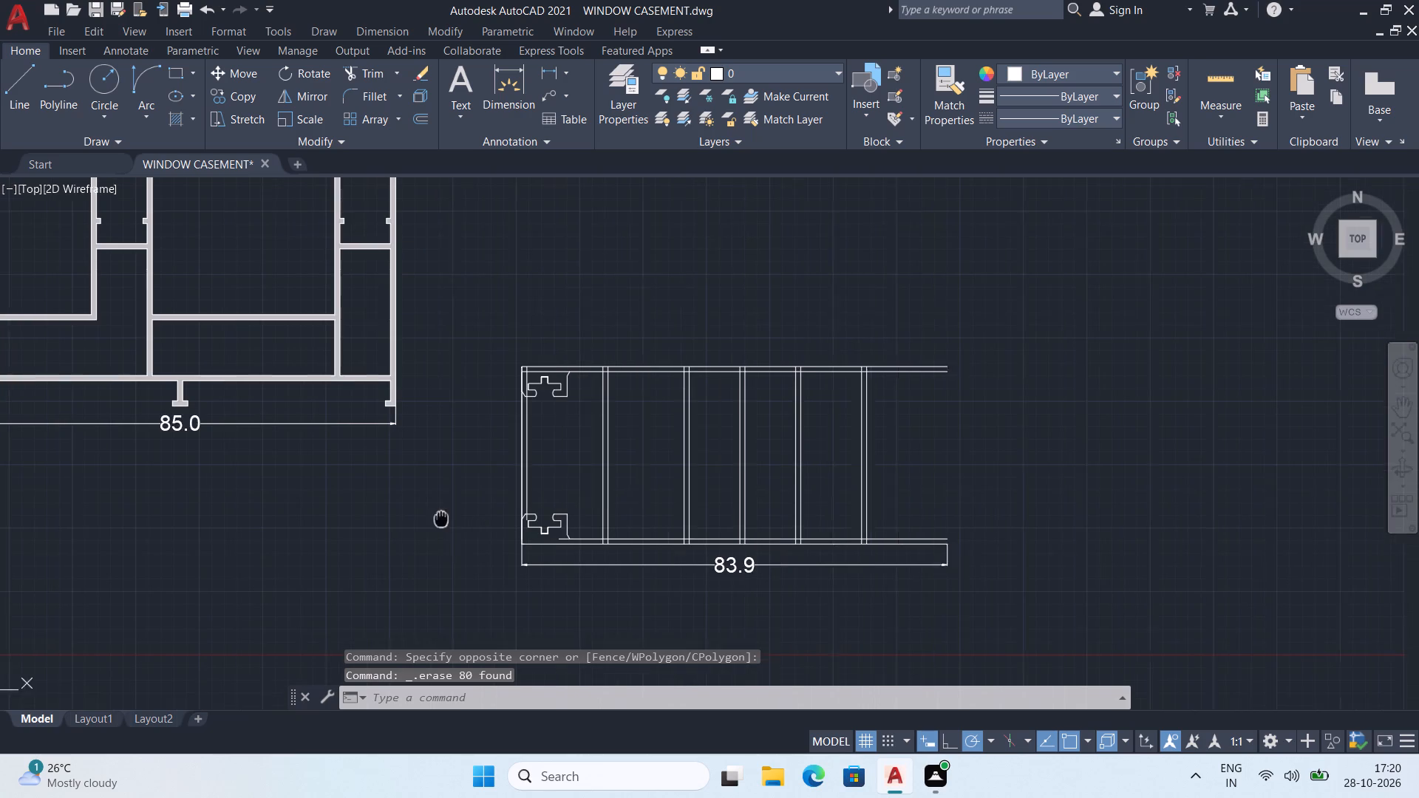
{"action": "middle_click_drag", "start_coordinate": [428, 516], "coordinate": [426, 516]}
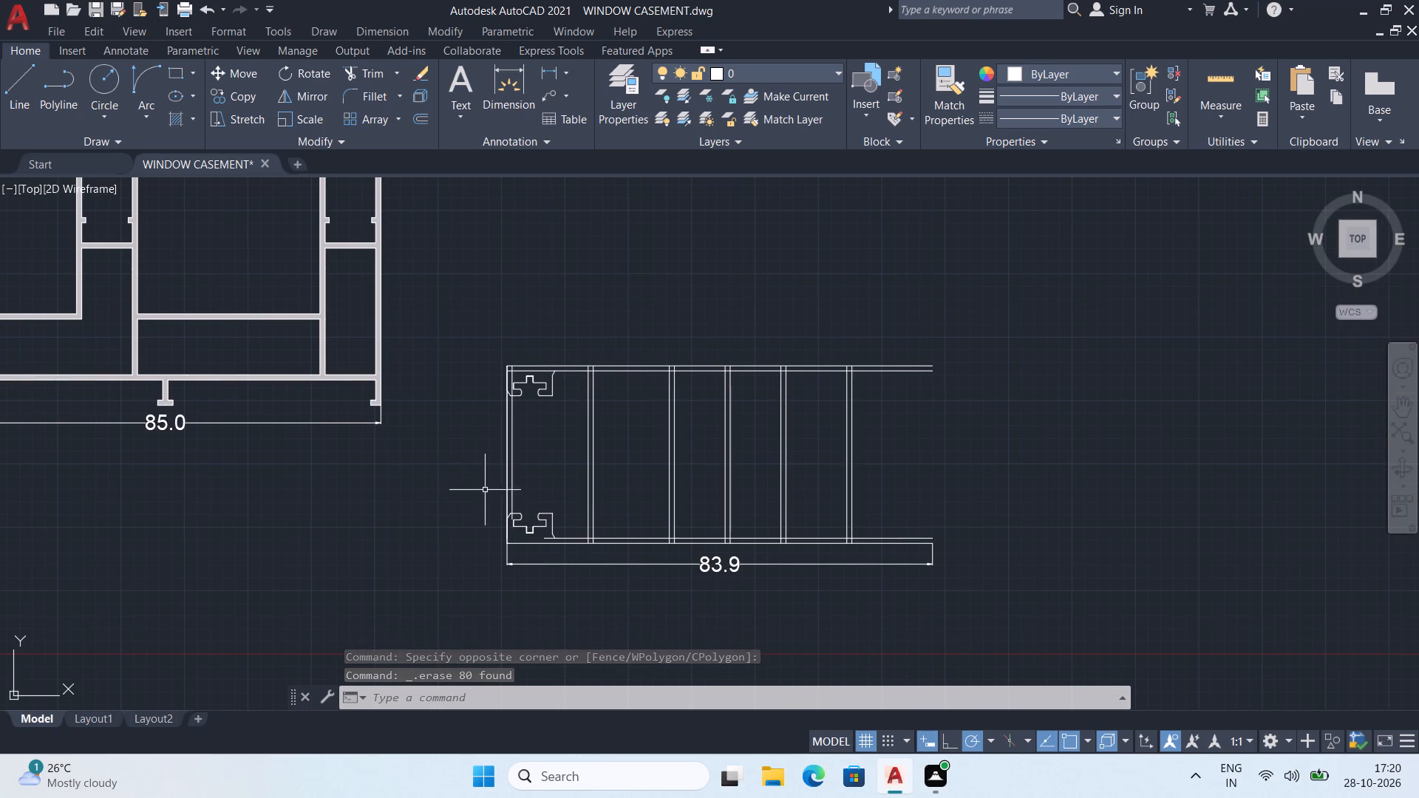
{"action": "scroll", "coordinate": [499, 516], "scroll_direction": "up", "scroll_amount": 1}
{"action": "middle_click_drag", "start_coordinate": [537, 566], "coordinate": [538, 522]}
{"action": "scroll", "coordinate": [635, 552], "scroll_direction": "up", "scroll_amount": 1}
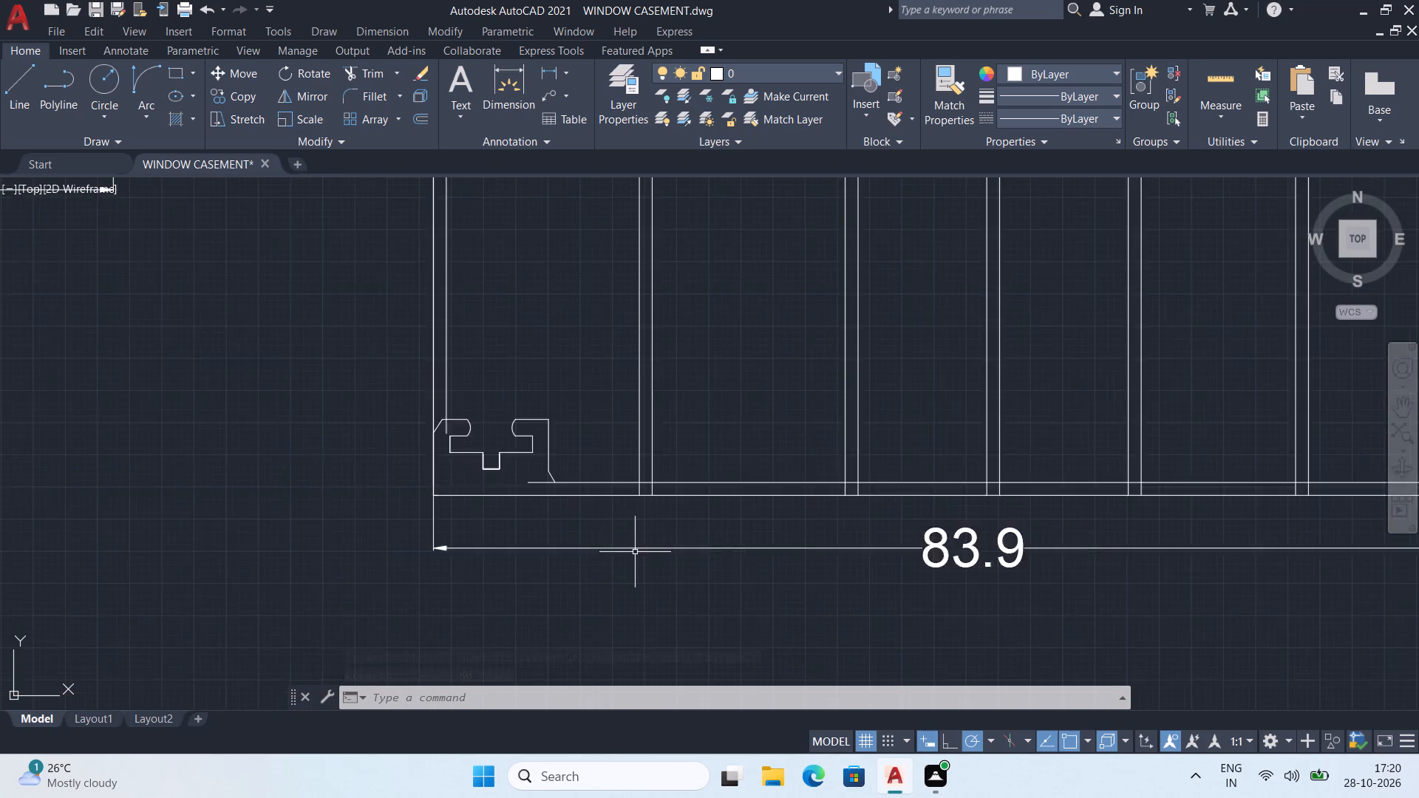
{"action": "scroll", "coordinate": [635, 552], "scroll_direction": "up", "scroll_amount": 1}
{"action": "middle_click_drag", "start_coordinate": [636, 564], "coordinate": [645, 635]}
{"action": "scroll", "coordinate": [628, 554], "scroll_direction": "down", "scroll_amount": 2}
{"action": "middle_click_drag", "start_coordinate": [628, 551], "coordinate": [615, 649]}
{"action": "key", "text": "t"}
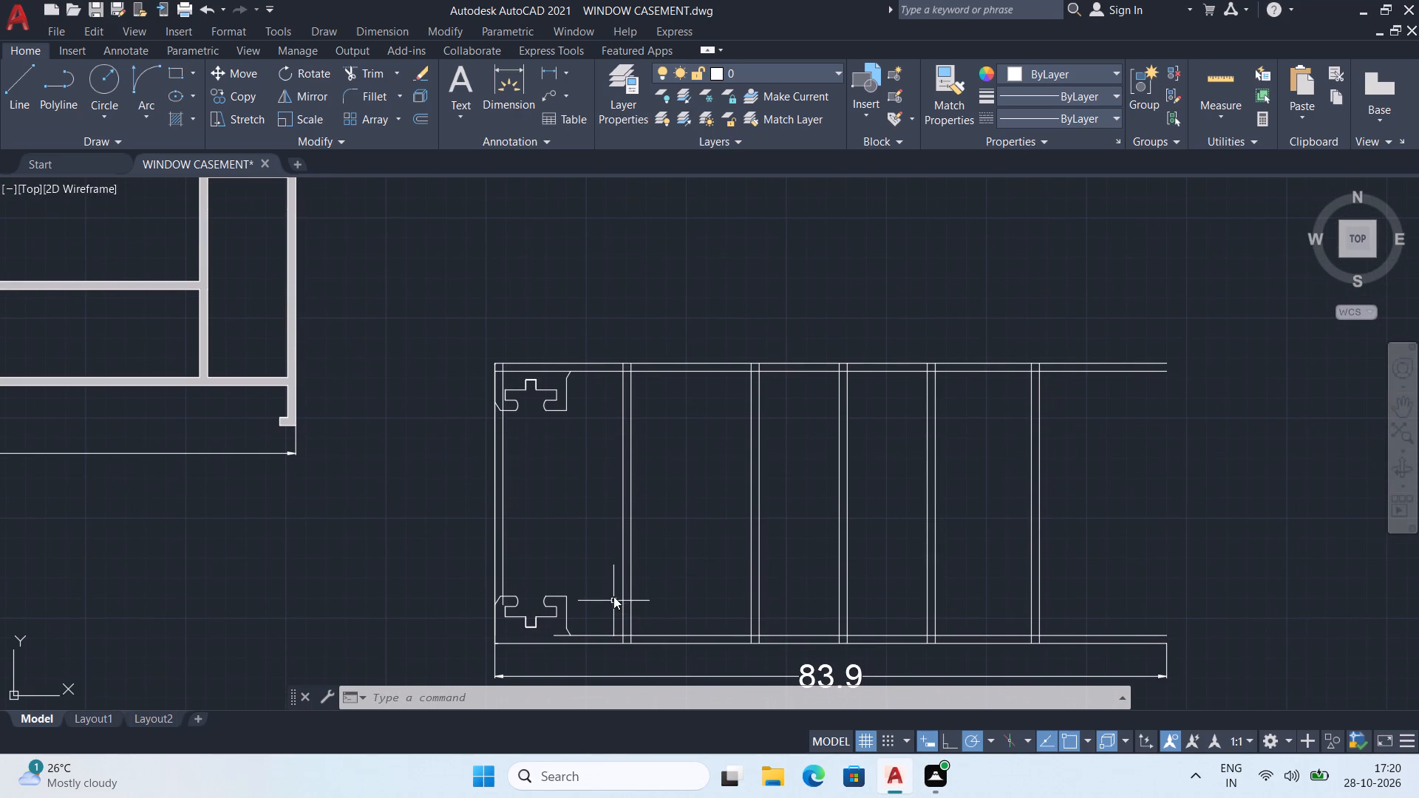
{"action": "key", "text": "r"}
{"action": "key", "text": "Return"}
{"action": "scroll", "coordinate": [548, 624], "scroll_direction": "up", "scroll_amount": 2}
{"action": "middle_click_drag", "start_coordinate": [562, 630], "coordinate": [585, 497]}
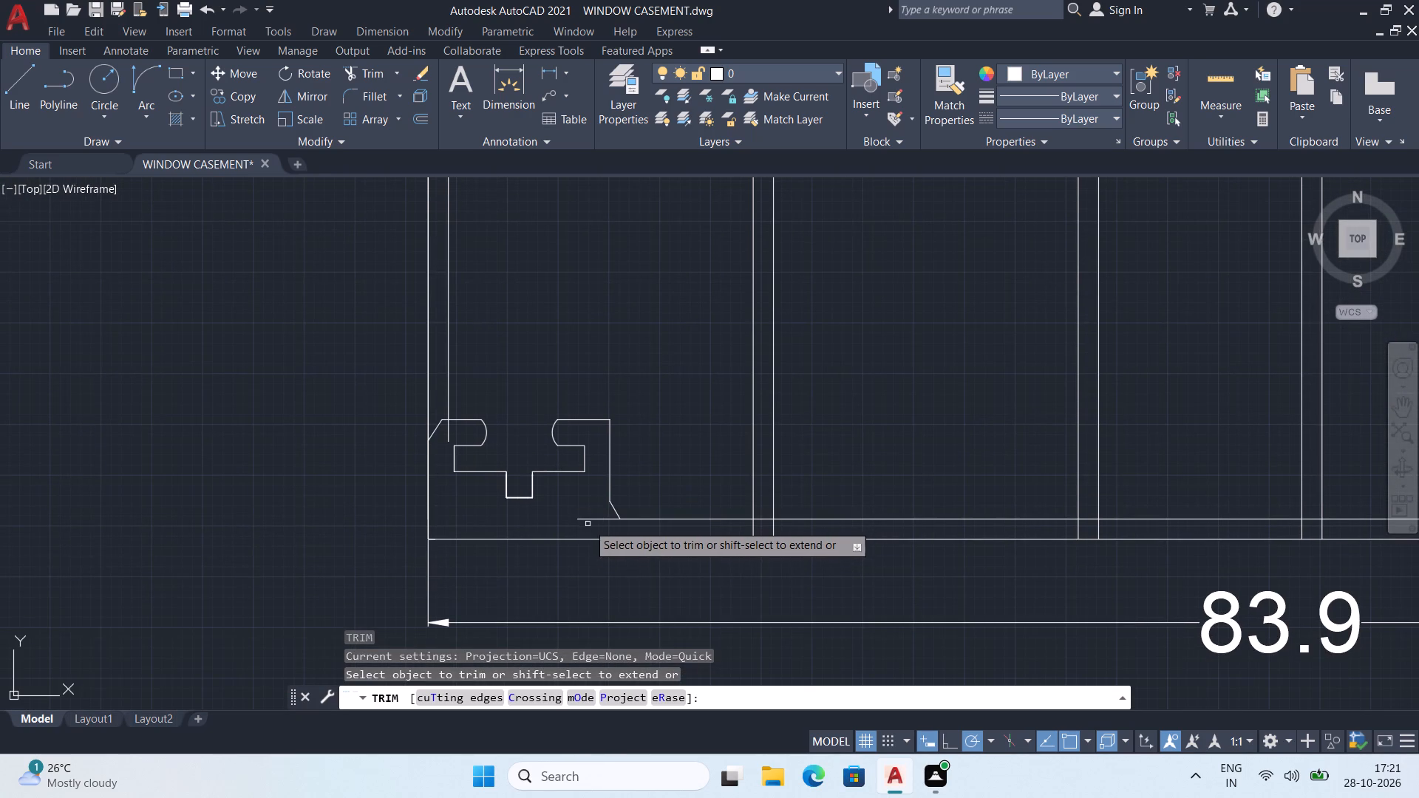
{"action": "left_click", "coordinate": [590, 519]}
{"action": "middle_click_drag", "start_coordinate": [574, 518], "coordinate": [588, 570]}
{"action": "scroll", "coordinate": [426, 500], "scroll_direction": "up", "scroll_amount": 3}
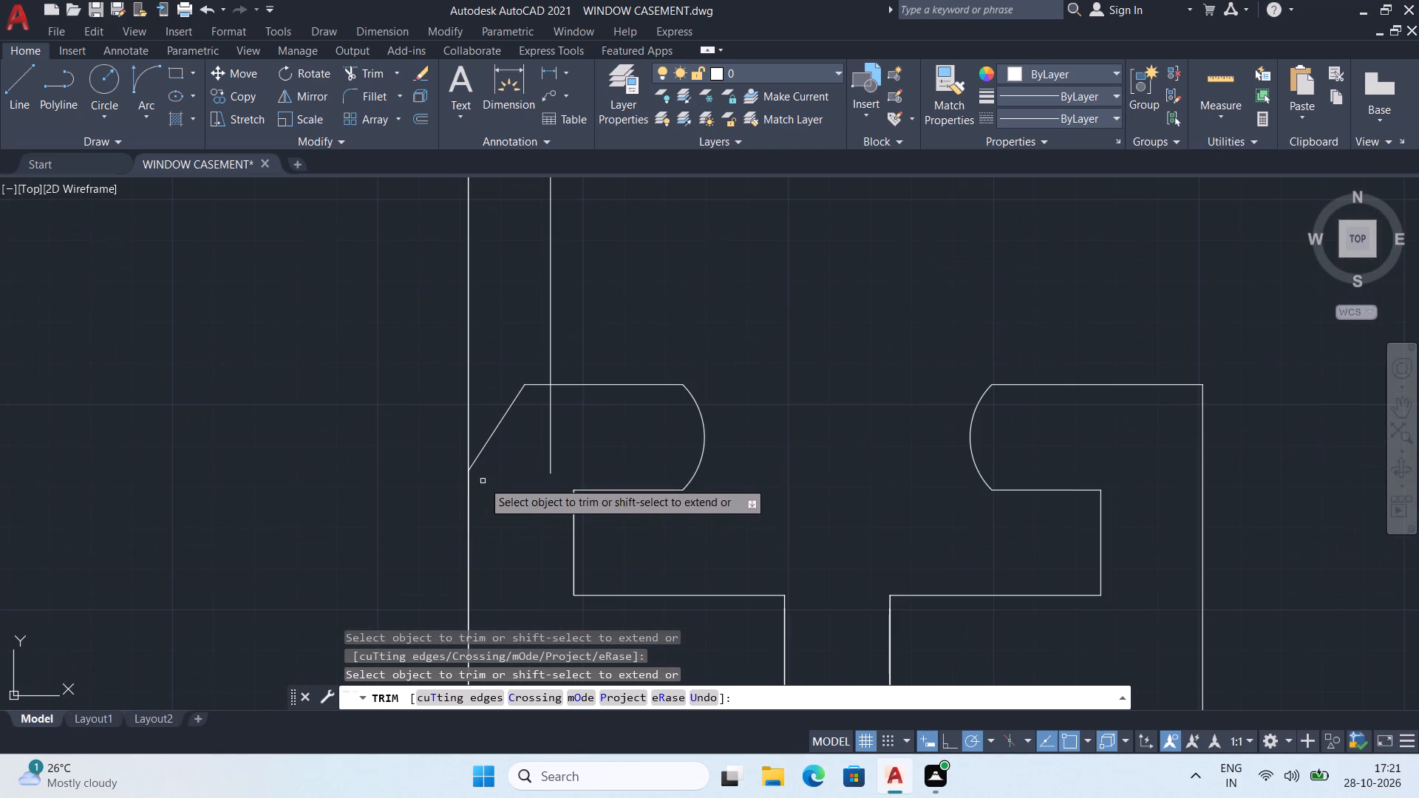
{"action": "left_click", "coordinate": [546, 446]}
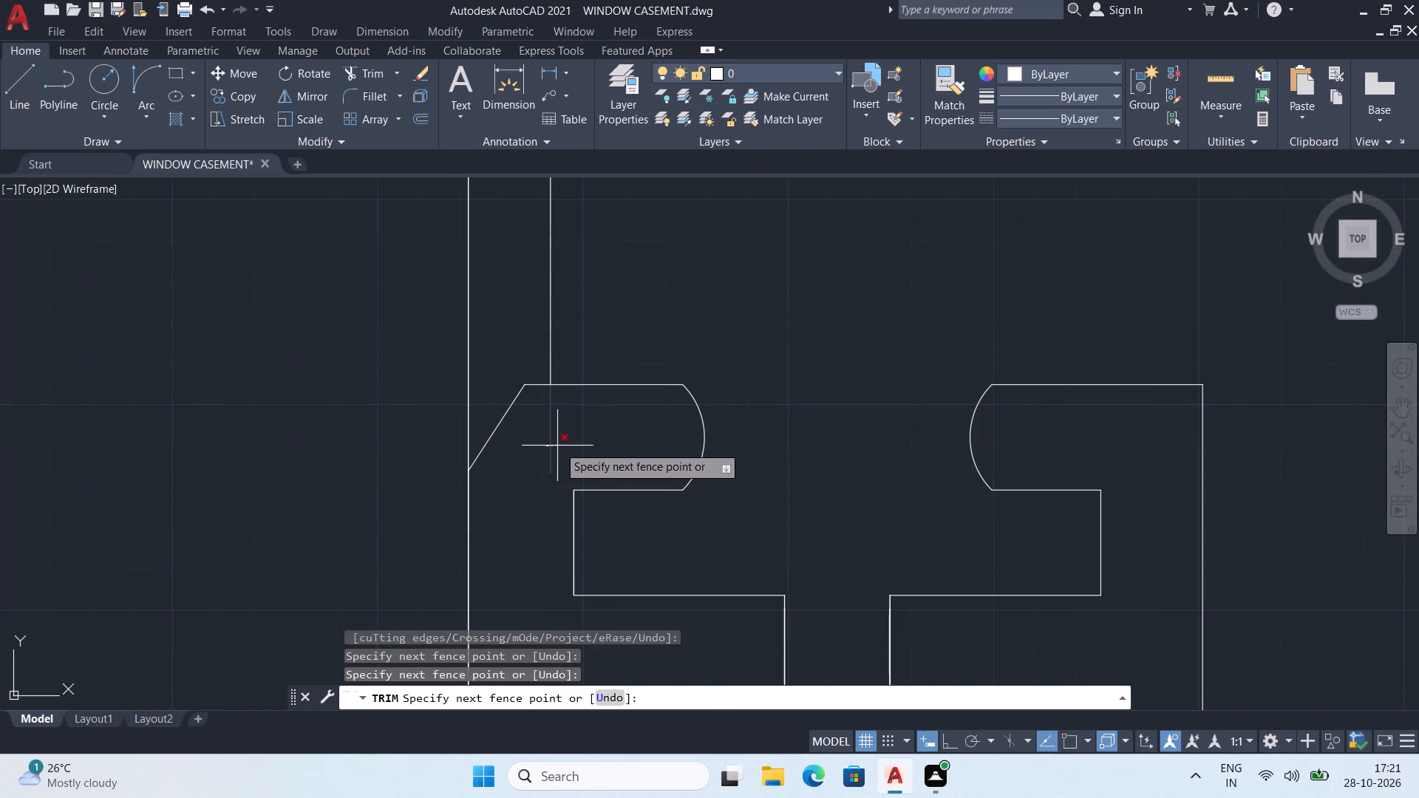
{"action": "left_click", "coordinate": [558, 446]}
Trim away the section of the left wall's inner line that passes through the upper hook groove.
{"action": "scroll", "coordinate": [637, 304], "scroll_direction": "down", "scroll_amount": 3}
{"action": "middle_click_drag", "start_coordinate": [689, 300], "coordinate": [682, 420]}
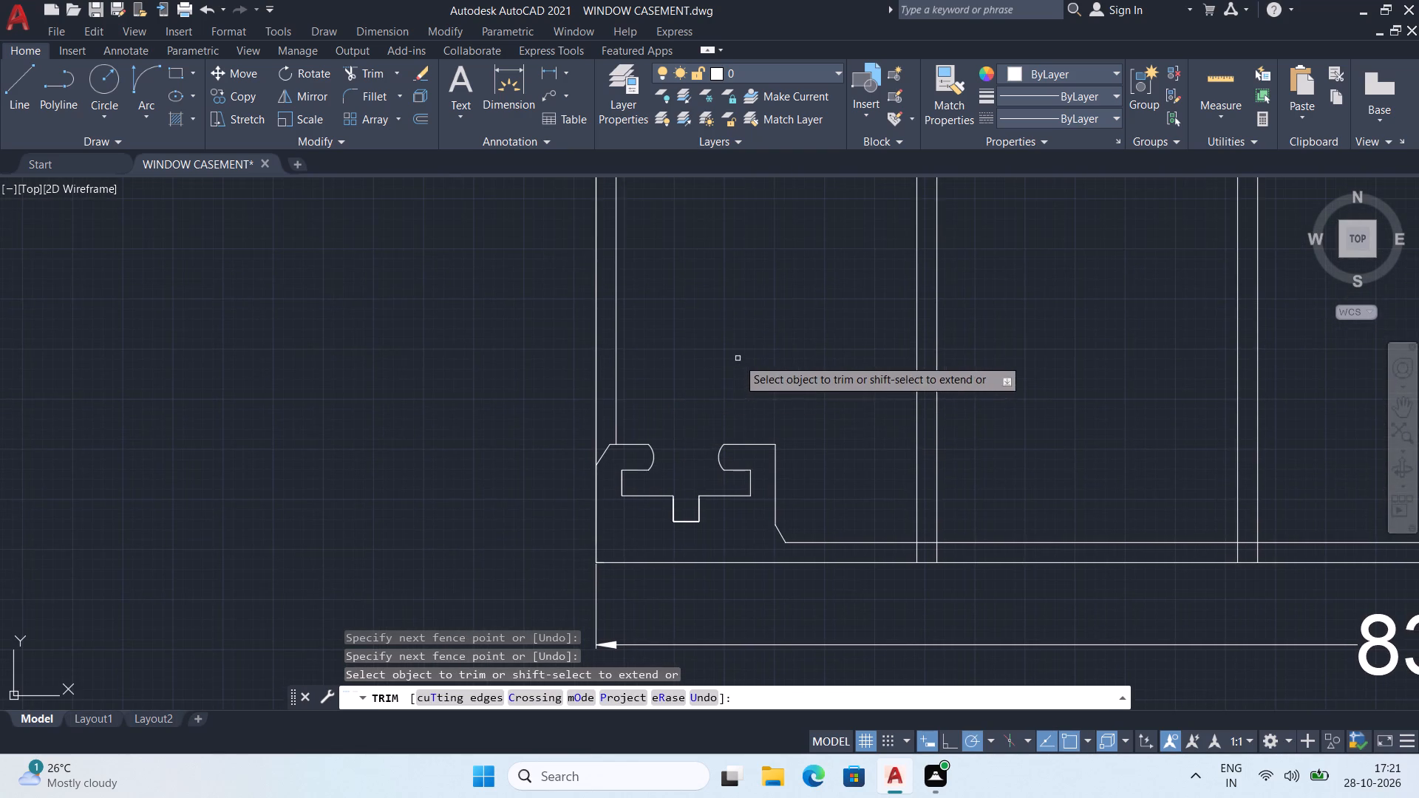
{"action": "middle_click_drag", "start_coordinate": [742, 361], "coordinate": [813, 593]}
{"action": "middle_click_drag", "start_coordinate": [784, 423], "coordinate": [766, 509]}
{"action": "middle_click_drag", "start_coordinate": [764, 460], "coordinate": [763, 612]}
{"action": "scroll", "coordinate": [763, 612], "scroll_direction": "down", "scroll_amount": 1}
{"action": "middle_click_drag", "start_coordinate": [769, 563], "coordinate": [770, 584]}
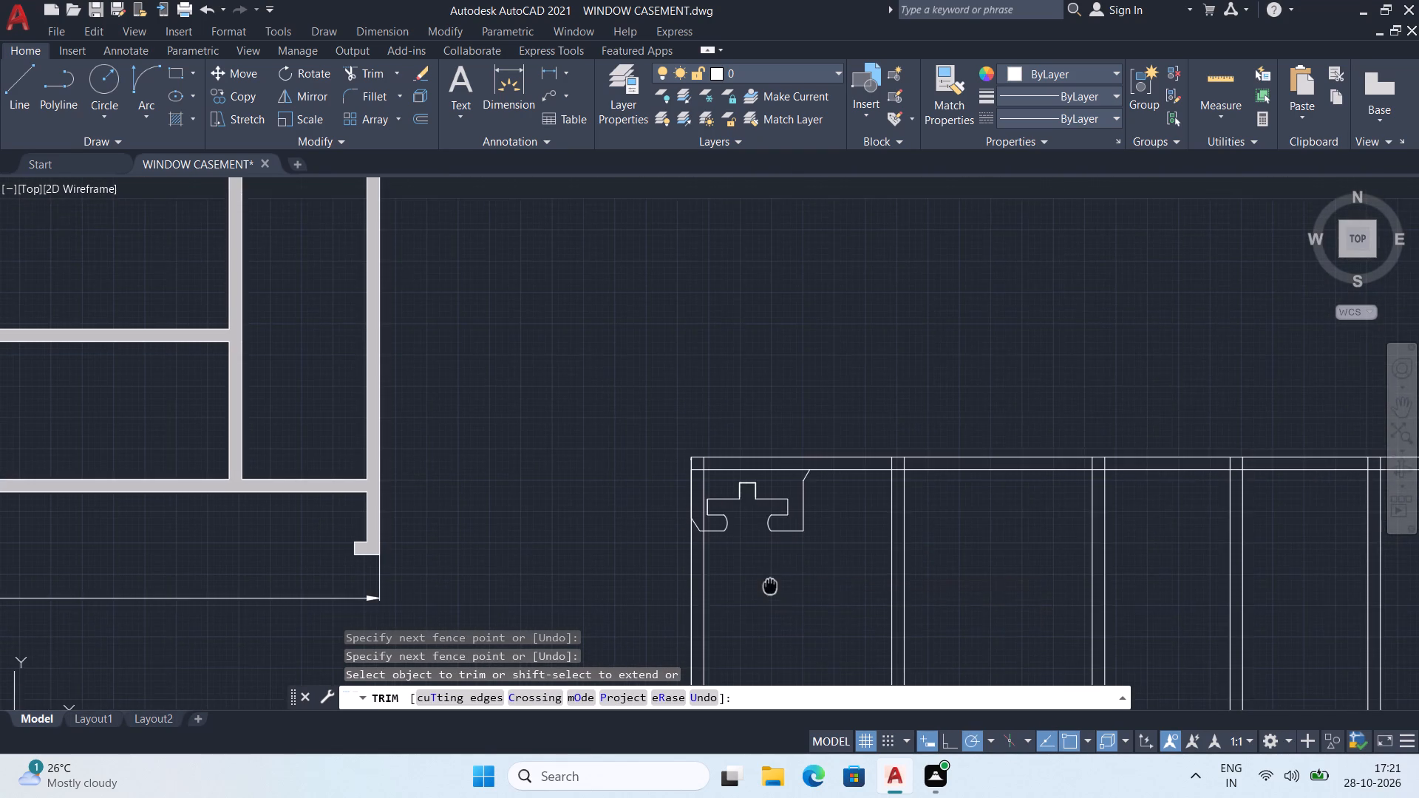
{"action": "middle_click_drag", "start_coordinate": [770, 584], "coordinate": [770, 585]}
{"action": "scroll", "coordinate": [772, 545], "scroll_direction": "up", "scroll_amount": 2}
{"action": "middle_click_drag", "start_coordinate": [732, 559], "coordinate": [738, 598]}
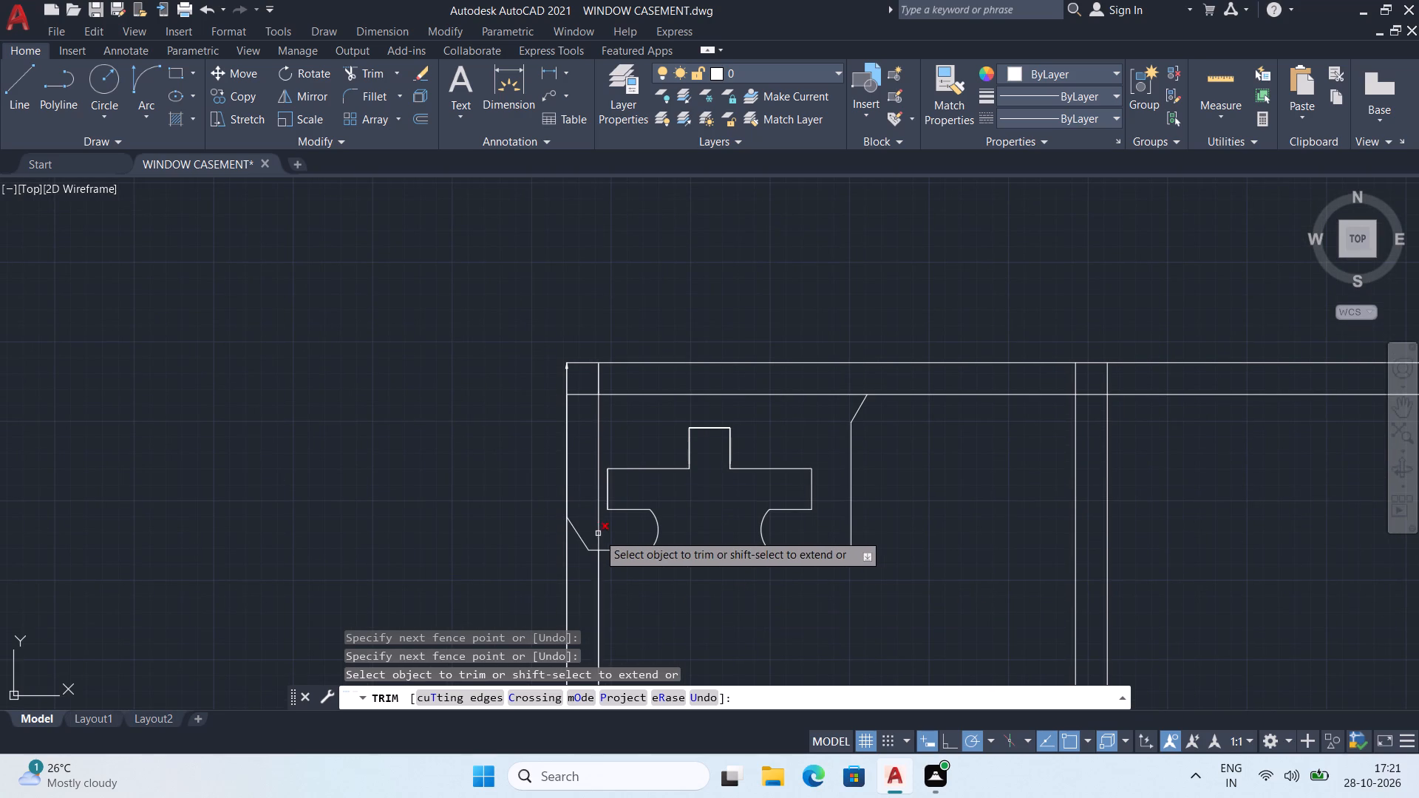
{"action": "left_click", "coordinate": [598, 533]}
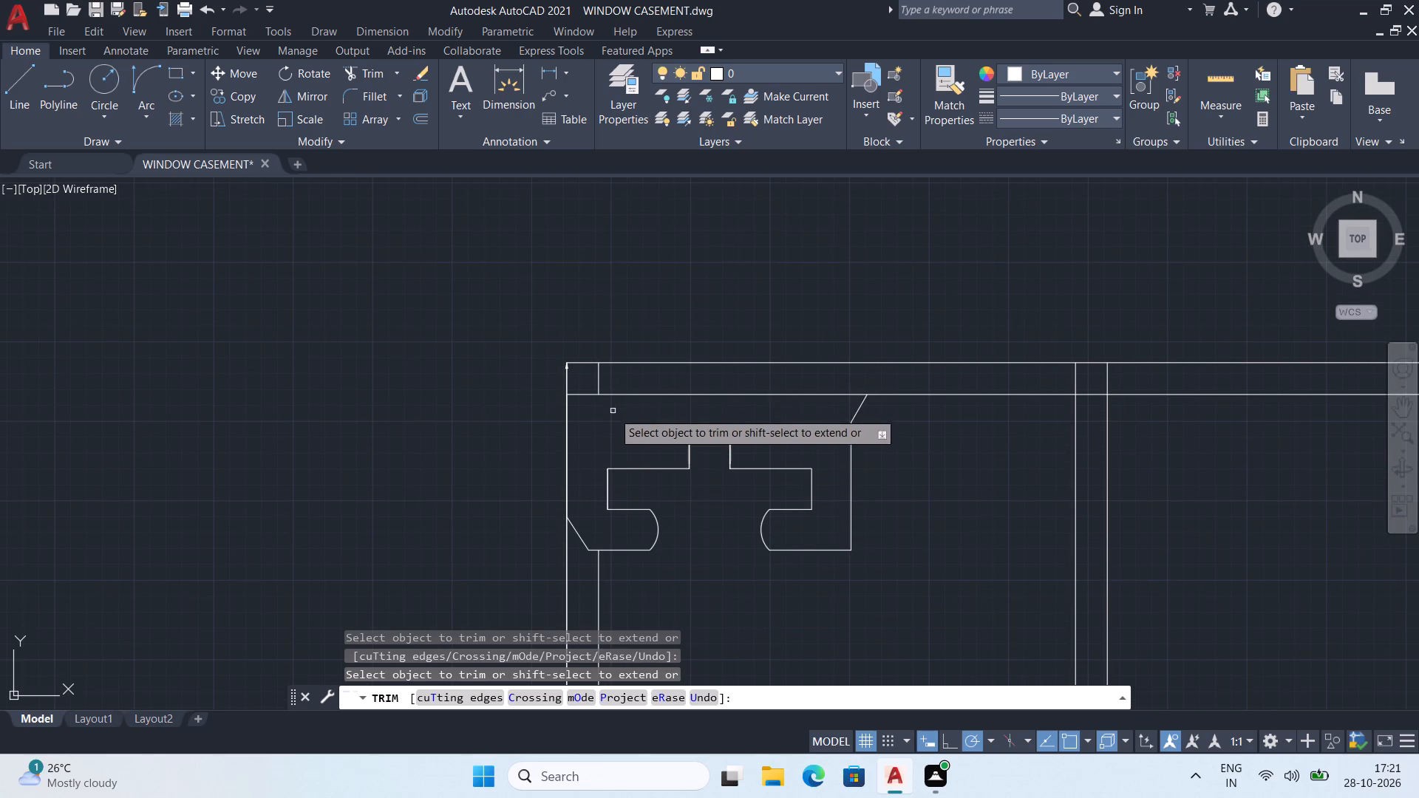
{"action": "middle_click_drag", "start_coordinate": [614, 413], "coordinate": [548, 390]}
{"action": "scroll", "coordinate": [548, 366], "scroll_direction": "down", "scroll_amount": 1}
{"action": "middle_click_drag", "start_coordinate": [548, 365], "coordinate": [527, 124]}
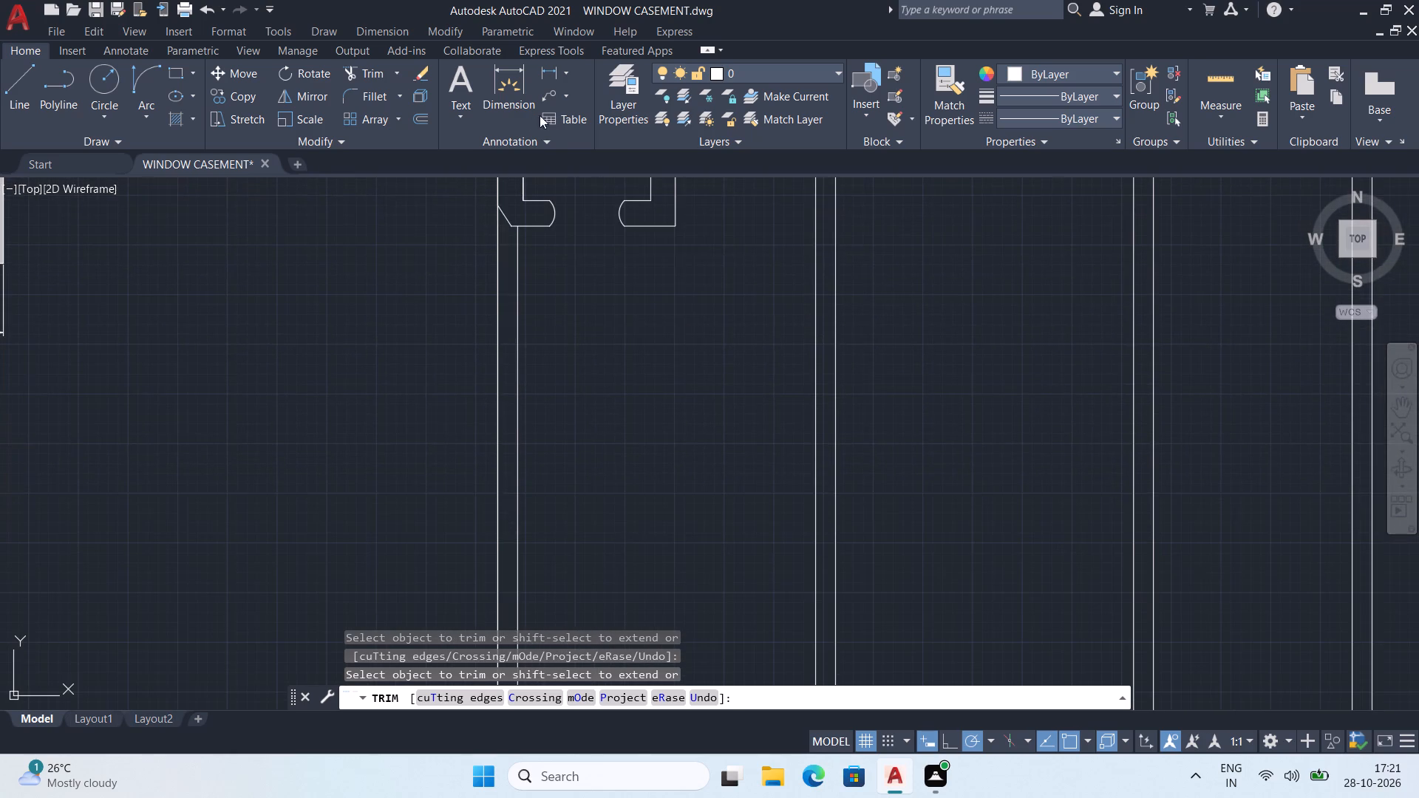
{"action": "scroll", "coordinate": [540, 116], "scroll_direction": "down", "scroll_amount": 2}
{"action": "scroll", "coordinate": [631, 373], "scroll_direction": "down", "scroll_amount": 2}
{"action": "middle_click_drag", "start_coordinate": [642, 437], "coordinate": [606, 419]}
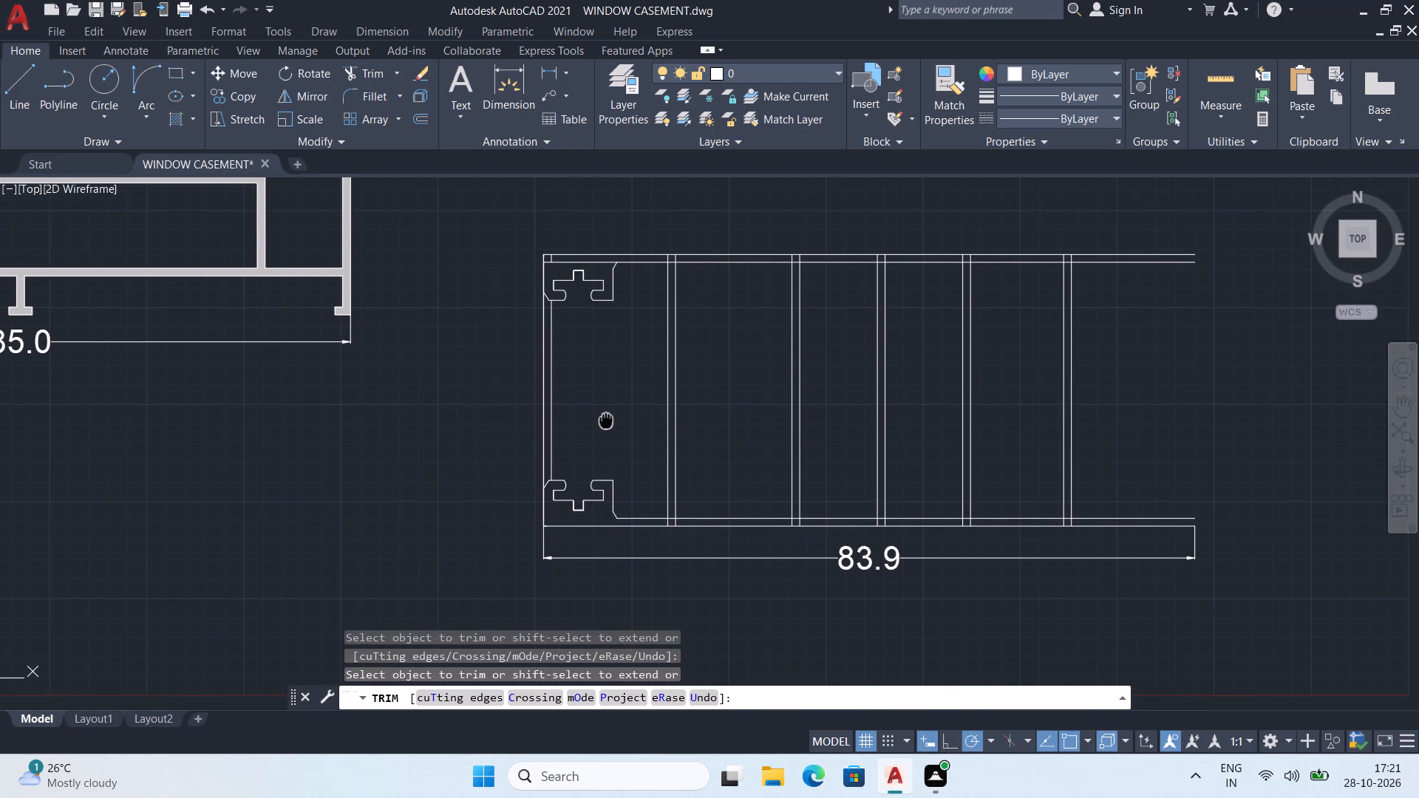
{"action": "middle_click_drag", "start_coordinate": [606, 419], "coordinate": [584, 418]}
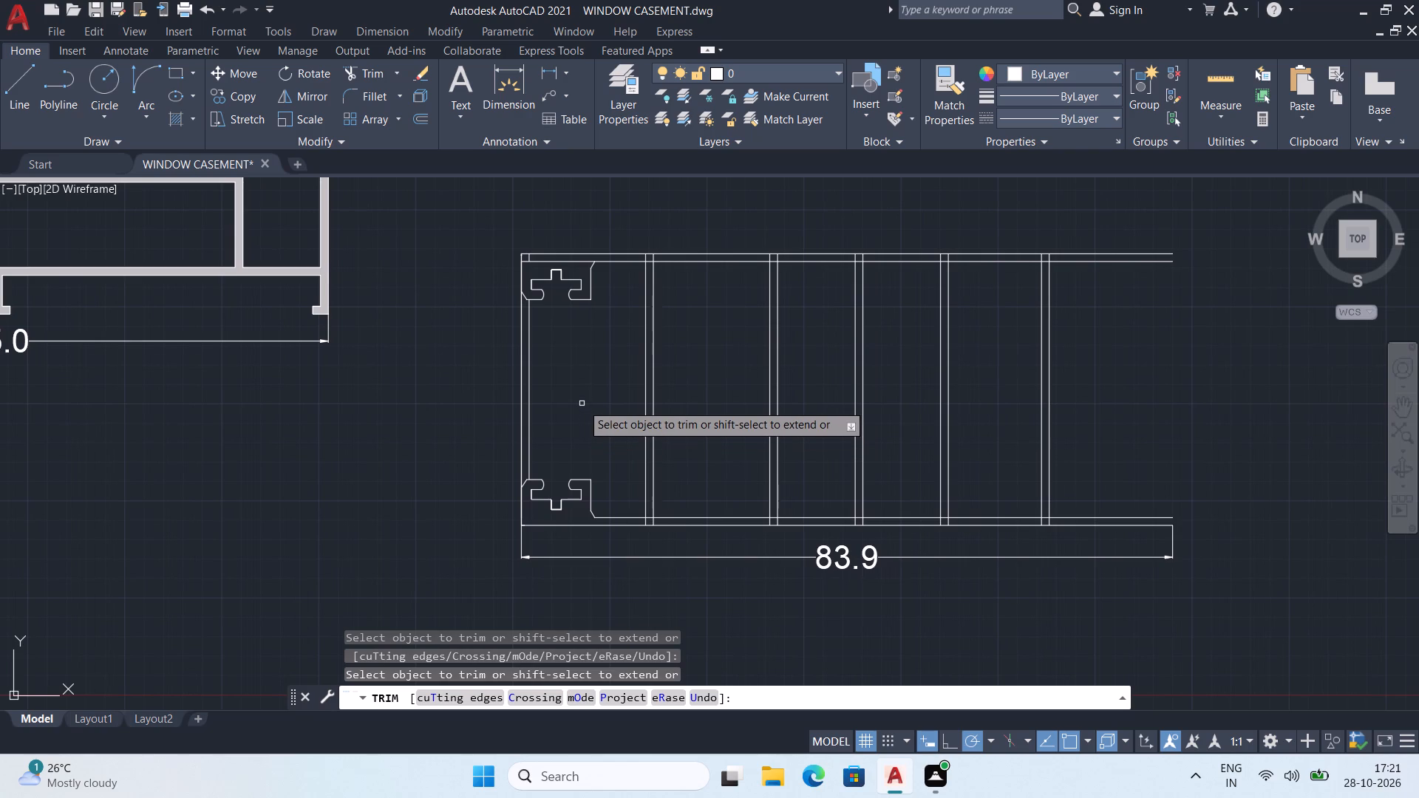
{"action": "middle_click_drag", "start_coordinate": [582, 403], "coordinate": [554, 400]}
{"action": "middle_click_drag", "start_coordinate": [554, 400], "coordinate": [560, 437]}
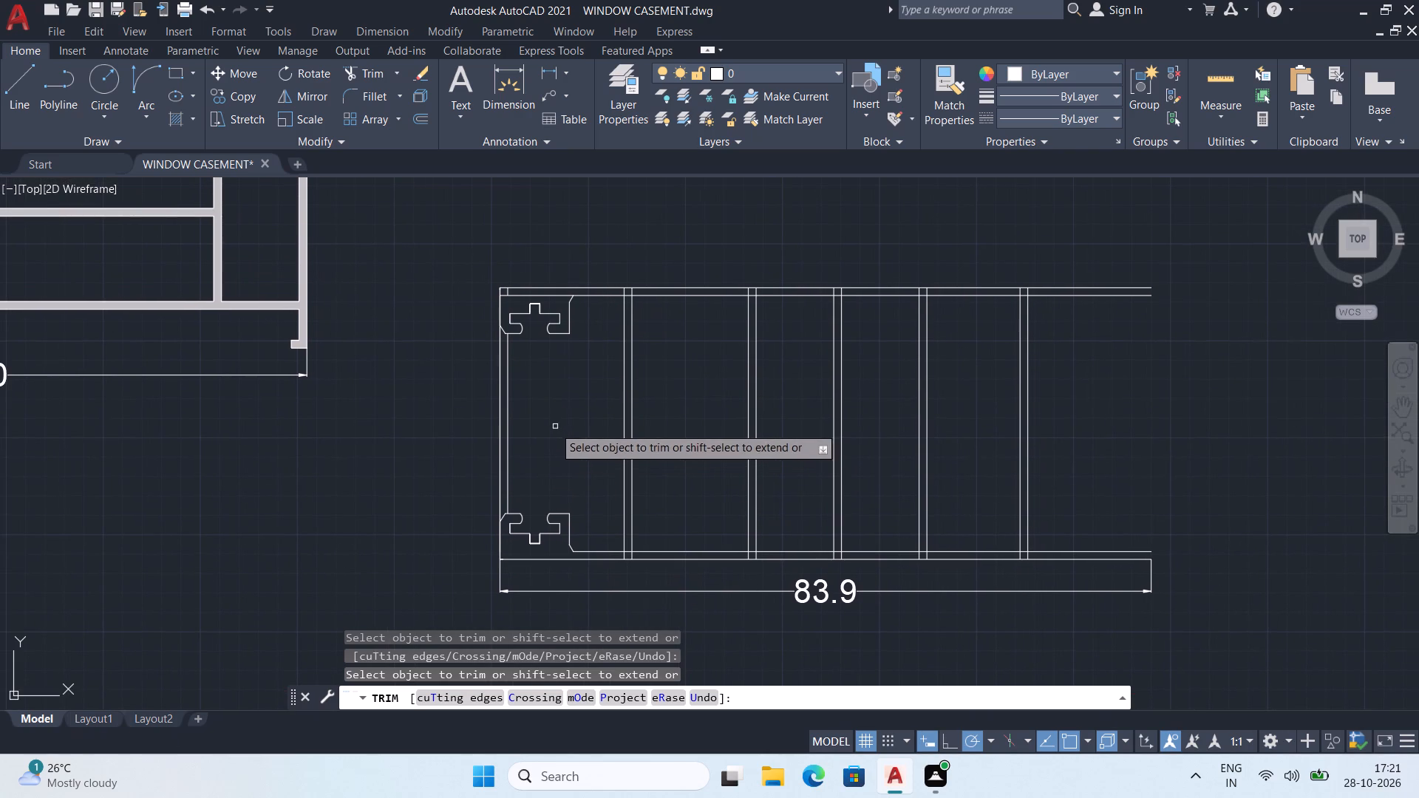
{"action": "middle_click_drag", "start_coordinate": [470, 392], "coordinate": [472, 418]}
{"action": "scroll", "coordinate": [493, 406], "scroll_direction": "up", "scroll_amount": 2}
{"action": "middle_click_drag", "start_coordinate": [494, 417], "coordinate": [498, 506]}
{"action": "scroll", "coordinate": [514, 310], "scroll_direction": "up", "scroll_amount": 3}
{"action": "middle_click_drag", "start_coordinate": [514, 311], "coordinate": [514, 373]}
{"action": "scroll", "coordinate": [514, 373], "scroll_direction": "down", "scroll_amount": 4}
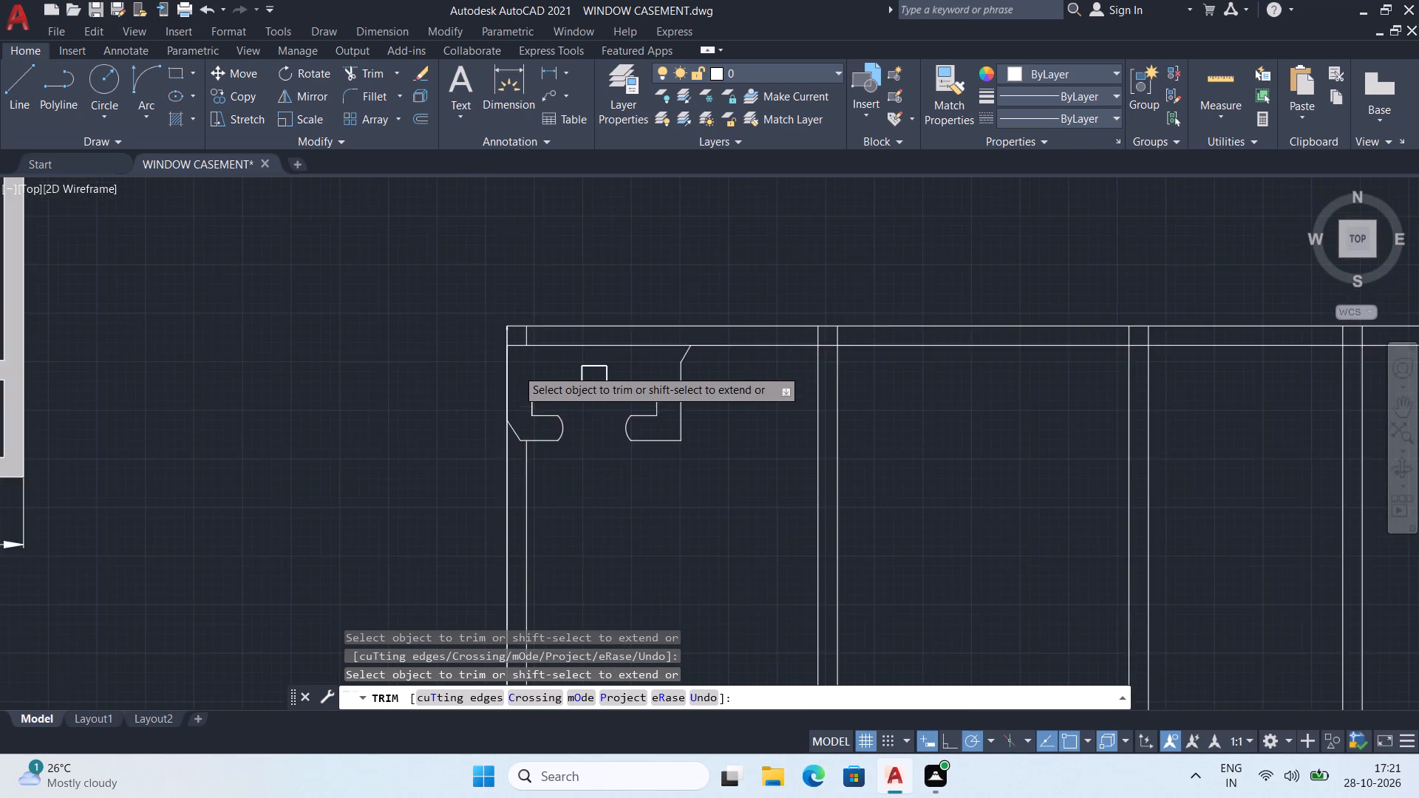
{"action": "scroll", "coordinate": [517, 369], "scroll_direction": "down", "scroll_amount": 1}
{"action": "scroll", "coordinate": [509, 449], "scroll_direction": "up", "scroll_amount": 3}
{"action": "key", "text": "space"}
Erase the overlapping duplicate line along the outer edge of the profile's left wall.
{"action": "left_click", "coordinate": [509, 479]}
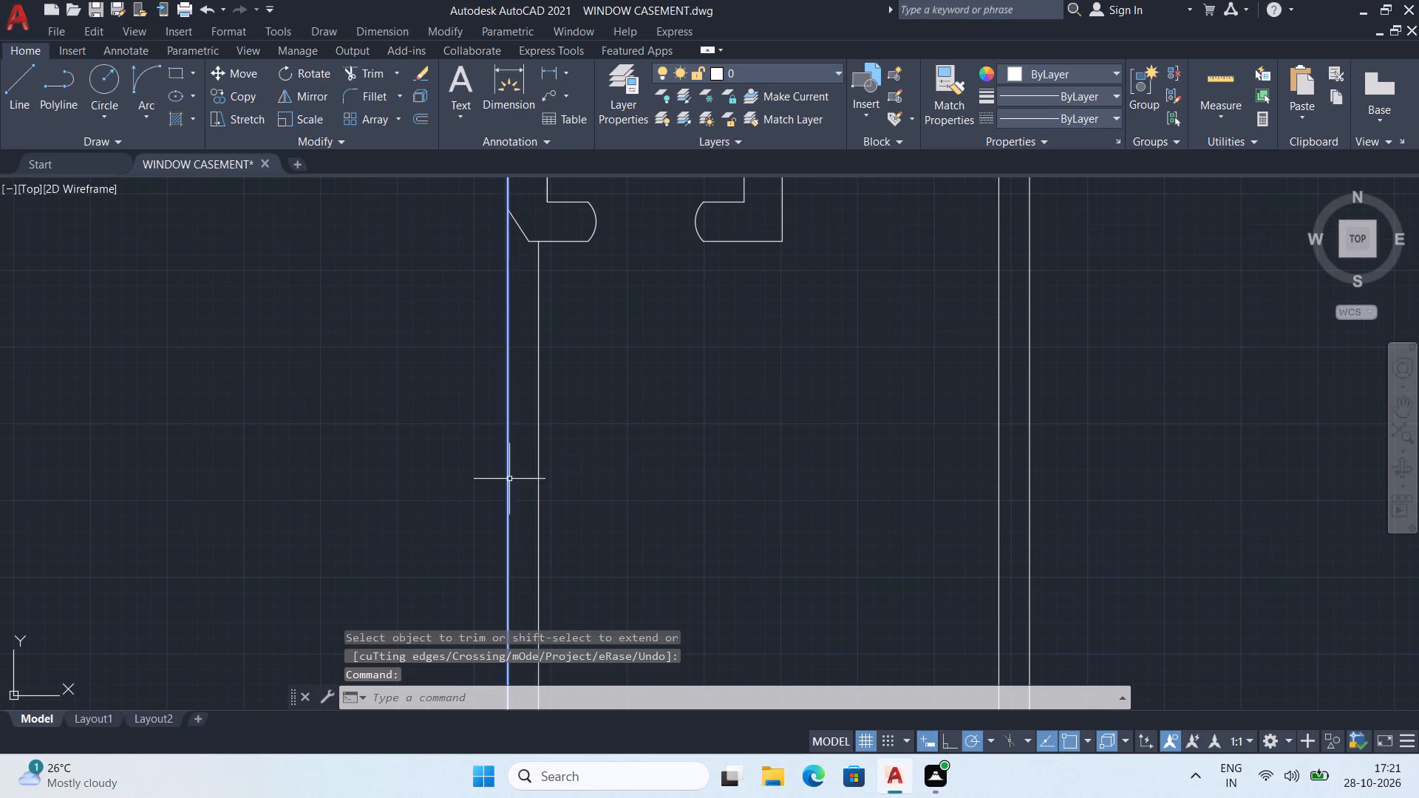
{"action": "scroll", "coordinate": [509, 479], "scroll_direction": "down", "scroll_amount": 3}
{"action": "middle_click_drag", "start_coordinate": [528, 477], "coordinate": [537, 382]}
{"action": "key", "text": "Delete"}
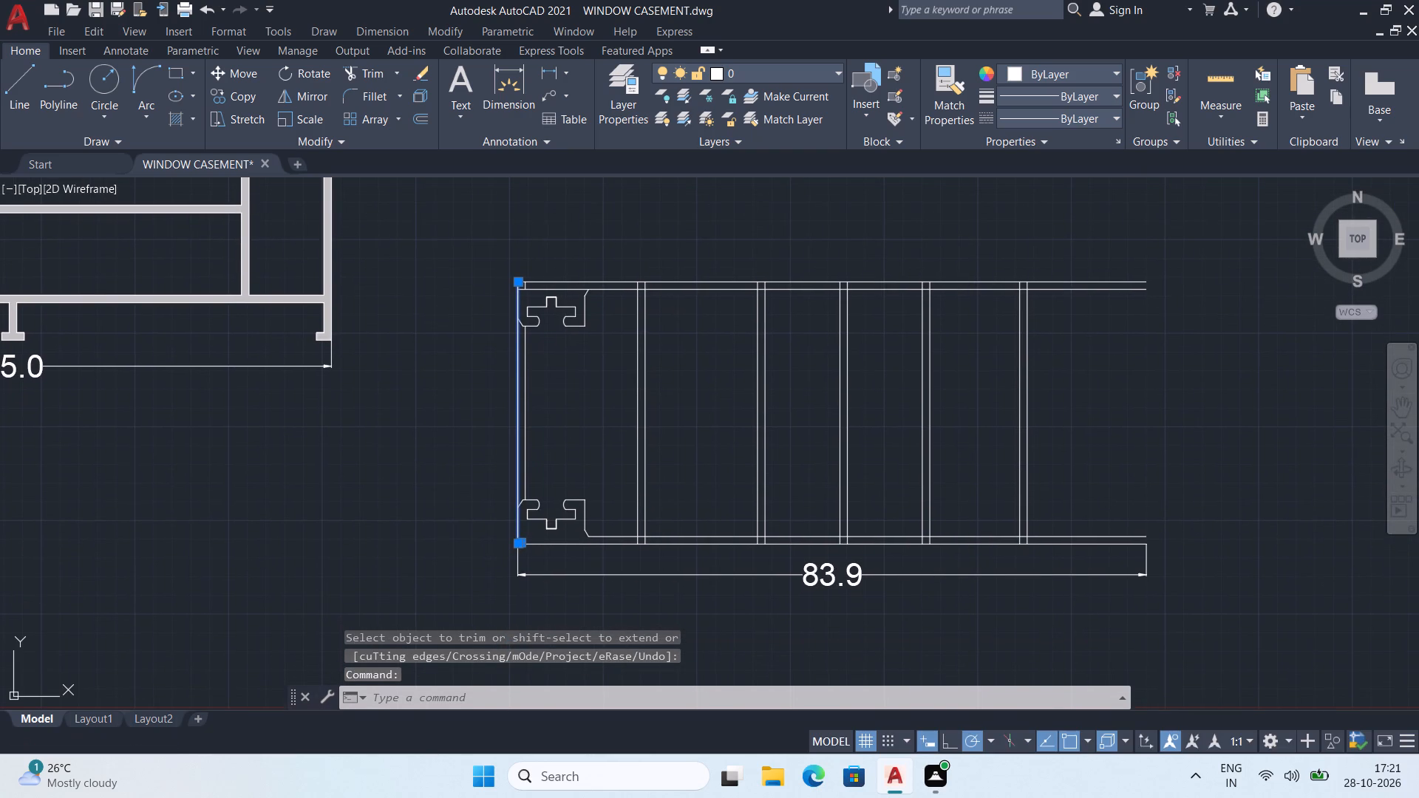
Trim the two leftover inner line stubs in the profile's upper-left corner above the hook groove.
{"action": "middle_click_drag", "start_coordinate": [555, 398], "coordinate": [562, 432]}
{"action": "scroll", "coordinate": [549, 413], "scroll_direction": "up", "scroll_amount": 2}
{"action": "middle_click_drag", "start_coordinate": [549, 412], "coordinate": [554, 474]}
{"action": "scroll", "coordinate": [557, 459], "scroll_direction": "down", "scroll_amount": 1}
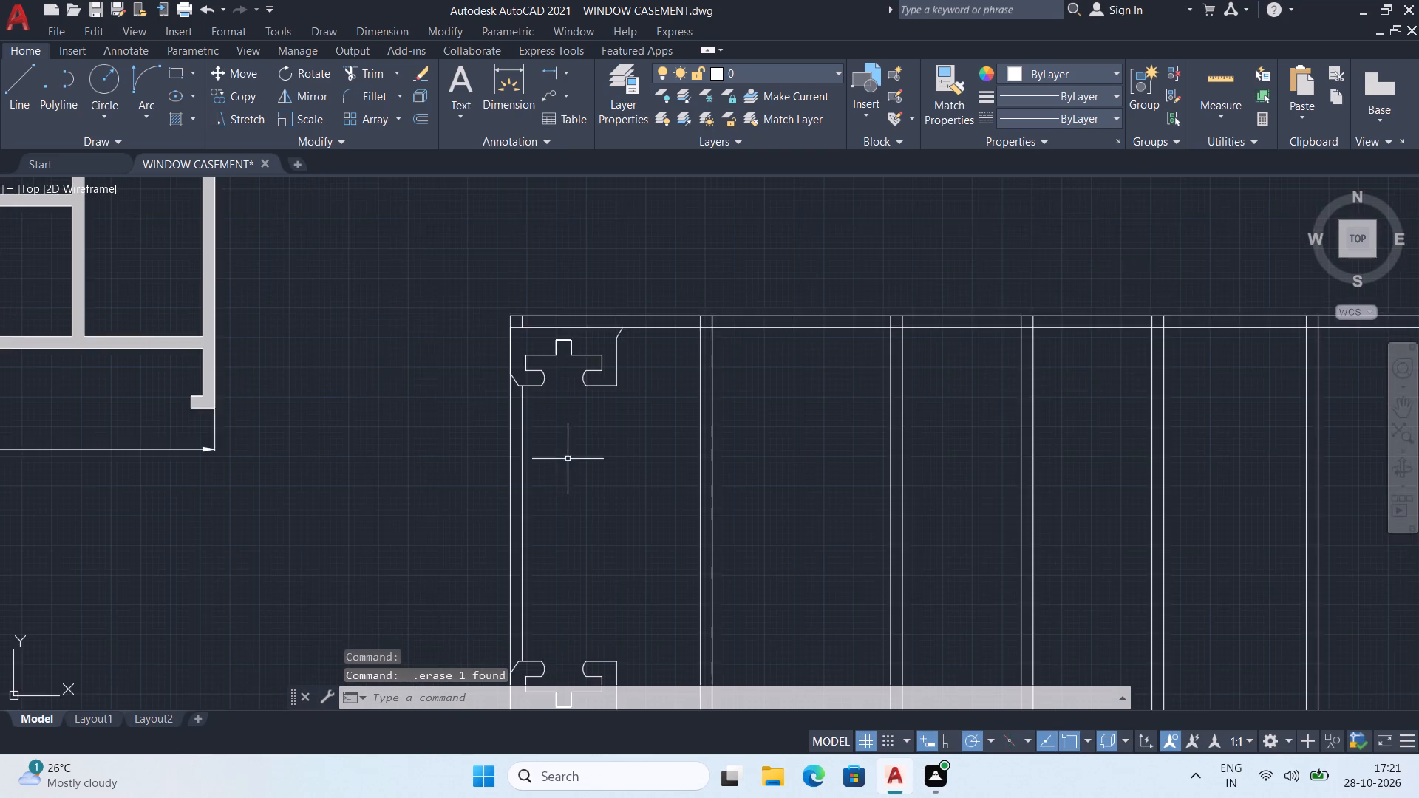
{"action": "middle_click_drag", "start_coordinate": [572, 460], "coordinate": [500, 434]}
{"action": "key", "text": "t"}
{"action": "key", "text": "r"}
{"action": "key", "text": "Return"}
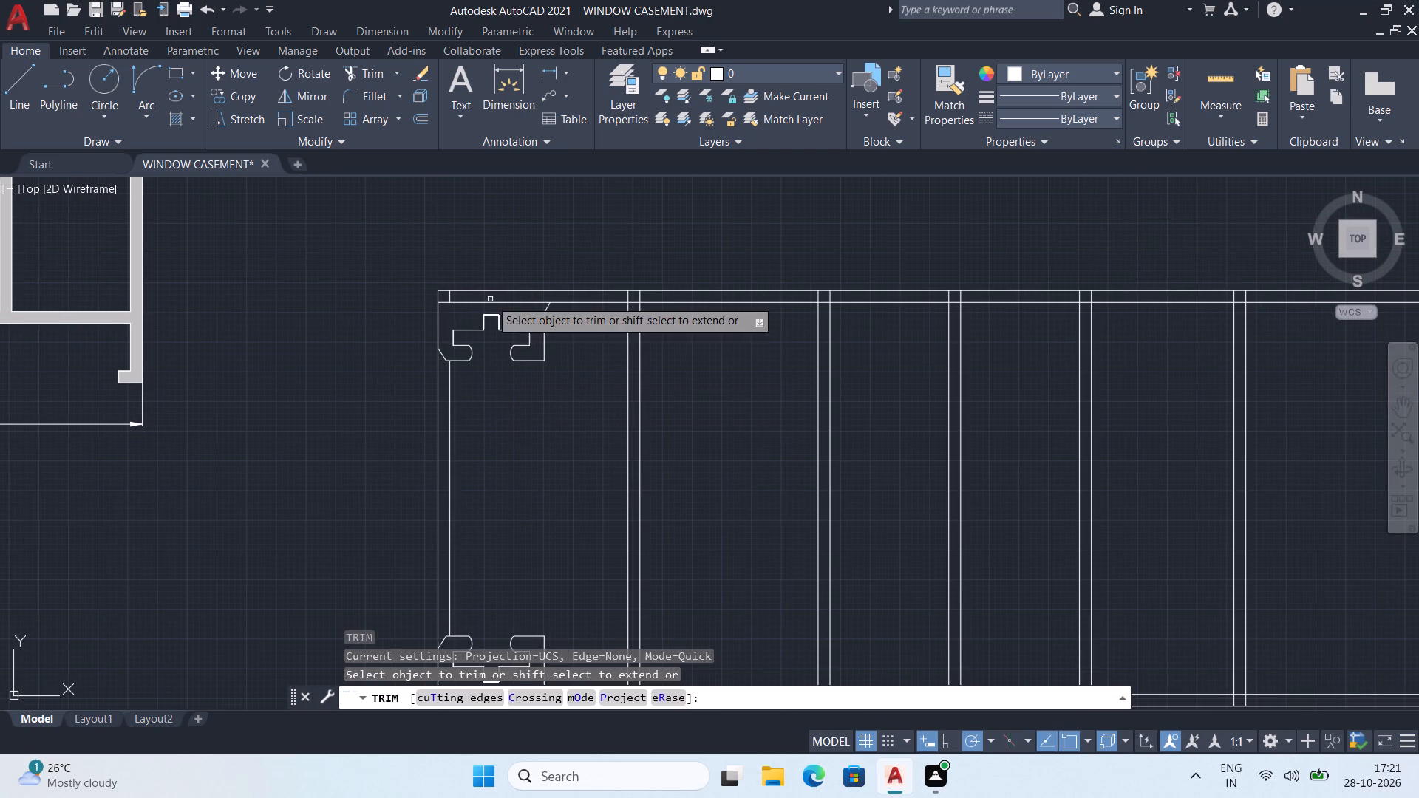
{"action": "scroll", "coordinate": [462, 293], "scroll_direction": "up", "scroll_amount": 4}
{"action": "left_click", "coordinate": [385, 290]}
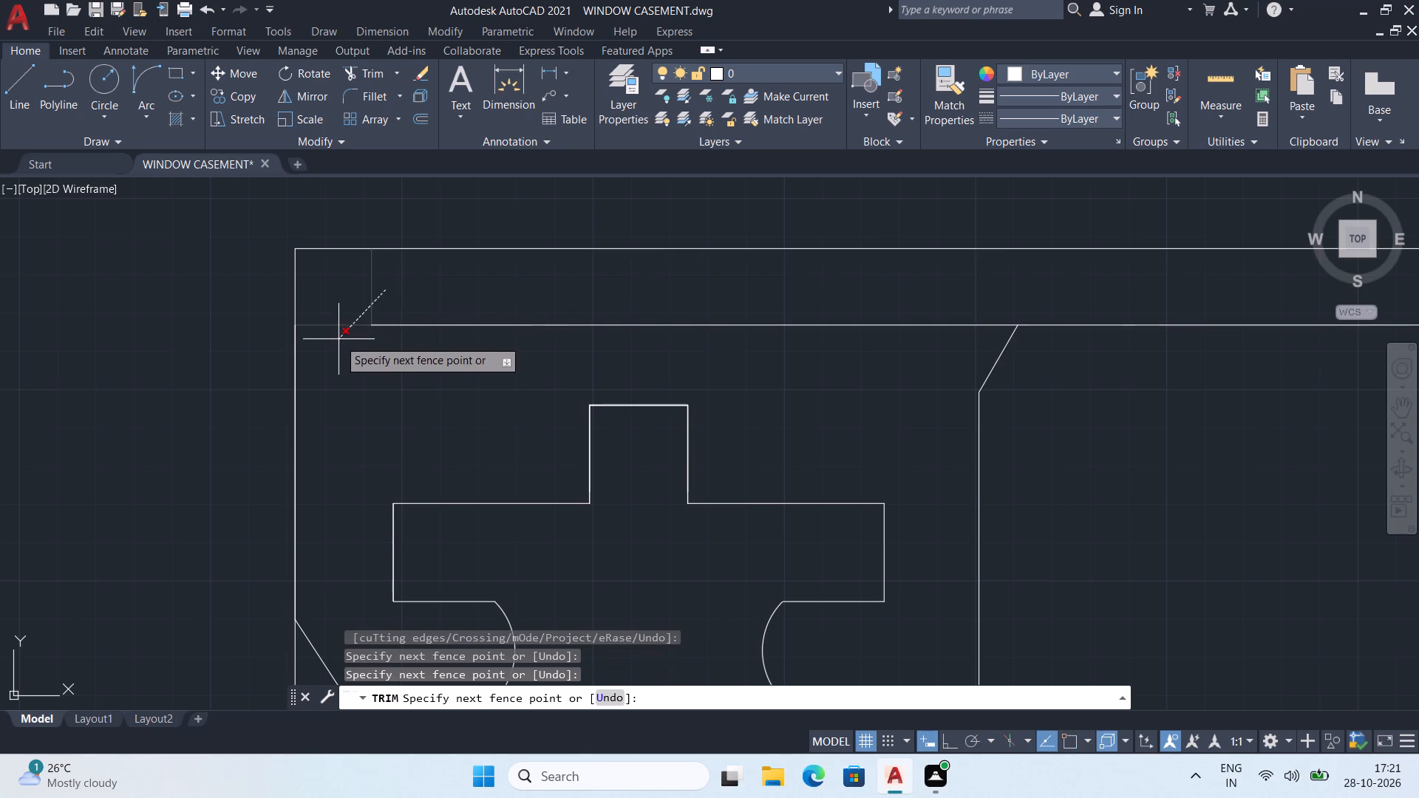
{"action": "left_click", "coordinate": [338, 339]}
Trim both left wall lines between the upper and lower hook grooves, leaving that side of the profile open.
{"action": "scroll", "coordinate": [433, 317], "scroll_direction": "down", "scroll_amount": 2}
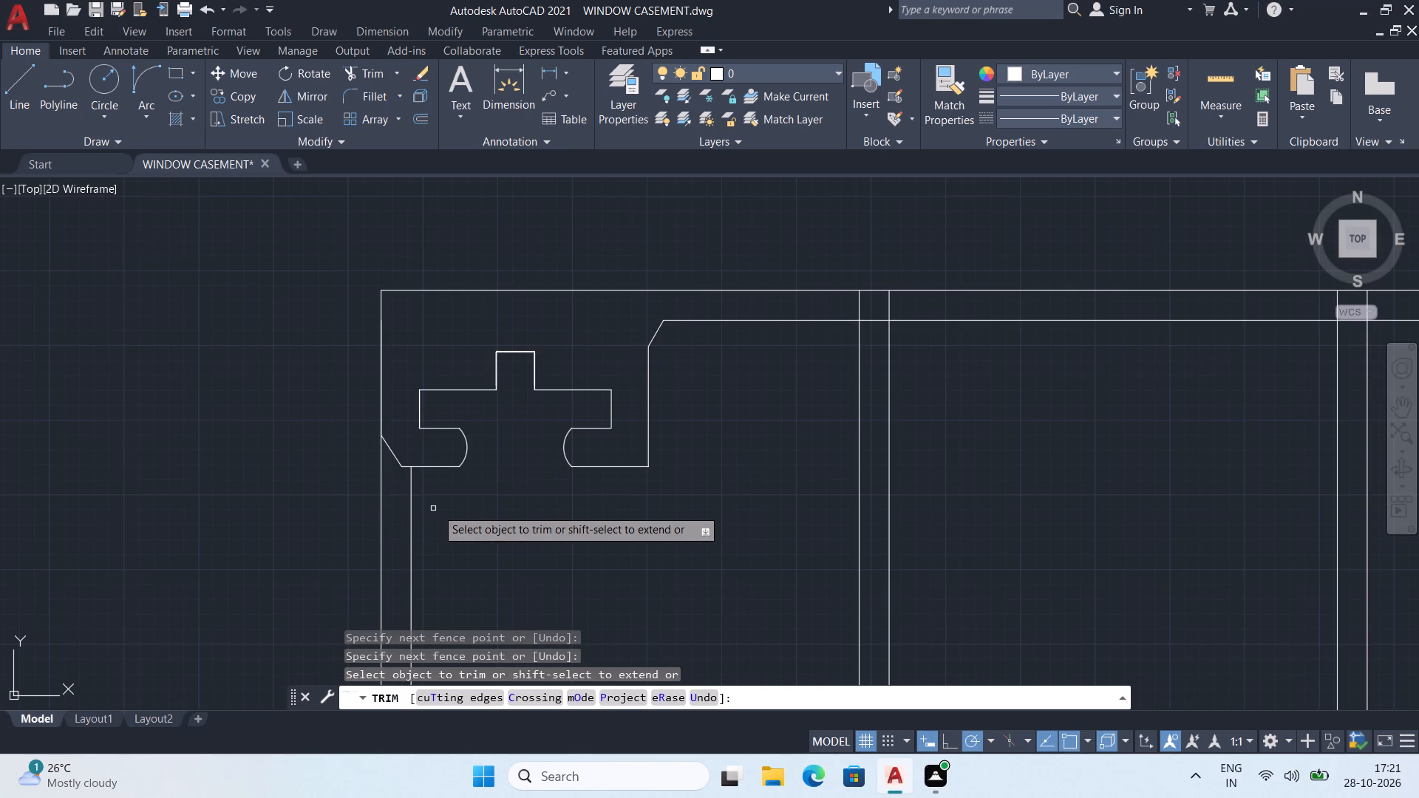
{"action": "middle_click_drag", "start_coordinate": [448, 509], "coordinate": [464, 358]}
{"action": "scroll", "coordinate": [487, 375], "scroll_direction": "down", "scroll_amount": 2}
{"action": "left_click", "coordinate": [407, 485]}
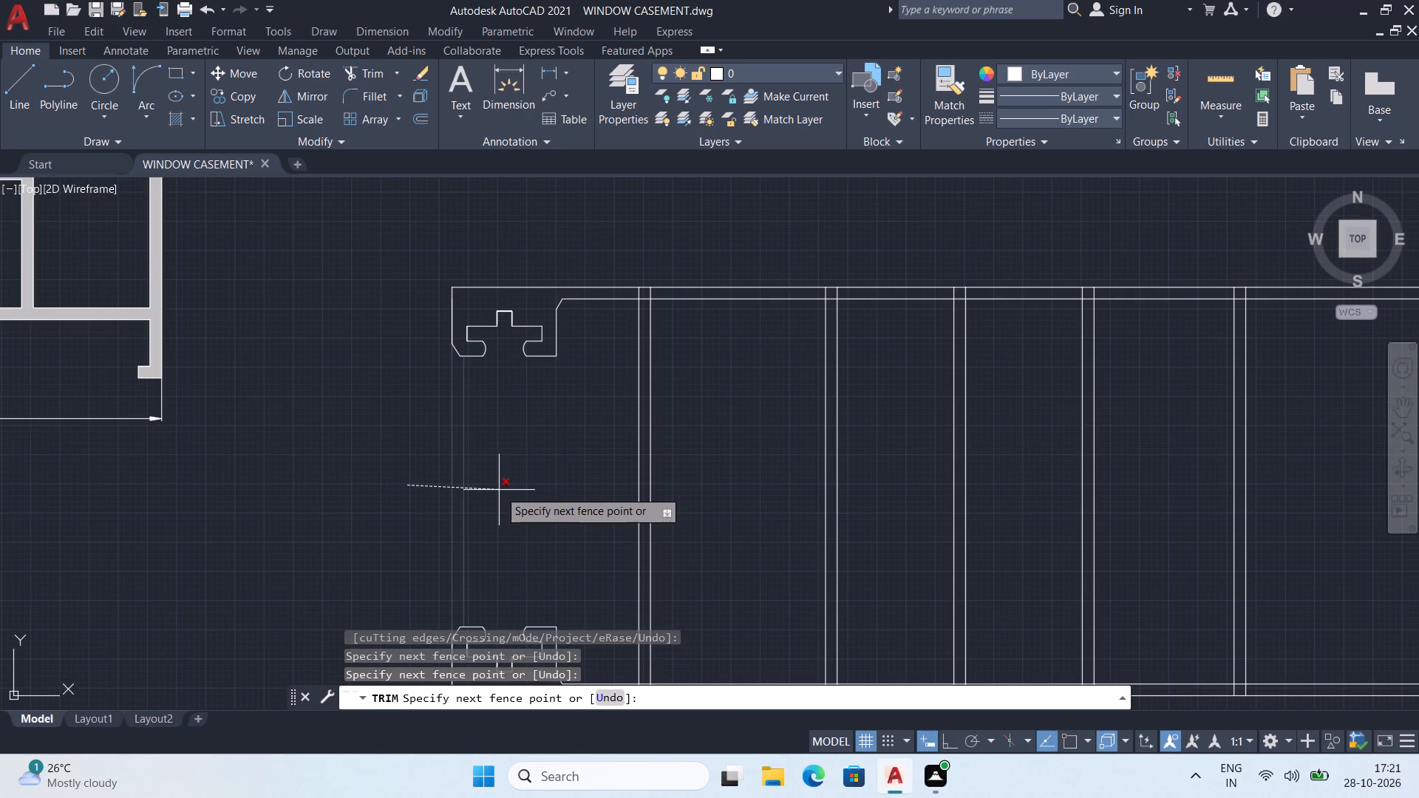
{"action": "left_click", "coordinate": [499, 490]}
{"action": "scroll", "coordinate": [500, 480], "scroll_direction": "down", "scroll_amount": 2}
{"action": "middle_click_drag", "start_coordinate": [500, 480], "coordinate": [447, 417]}
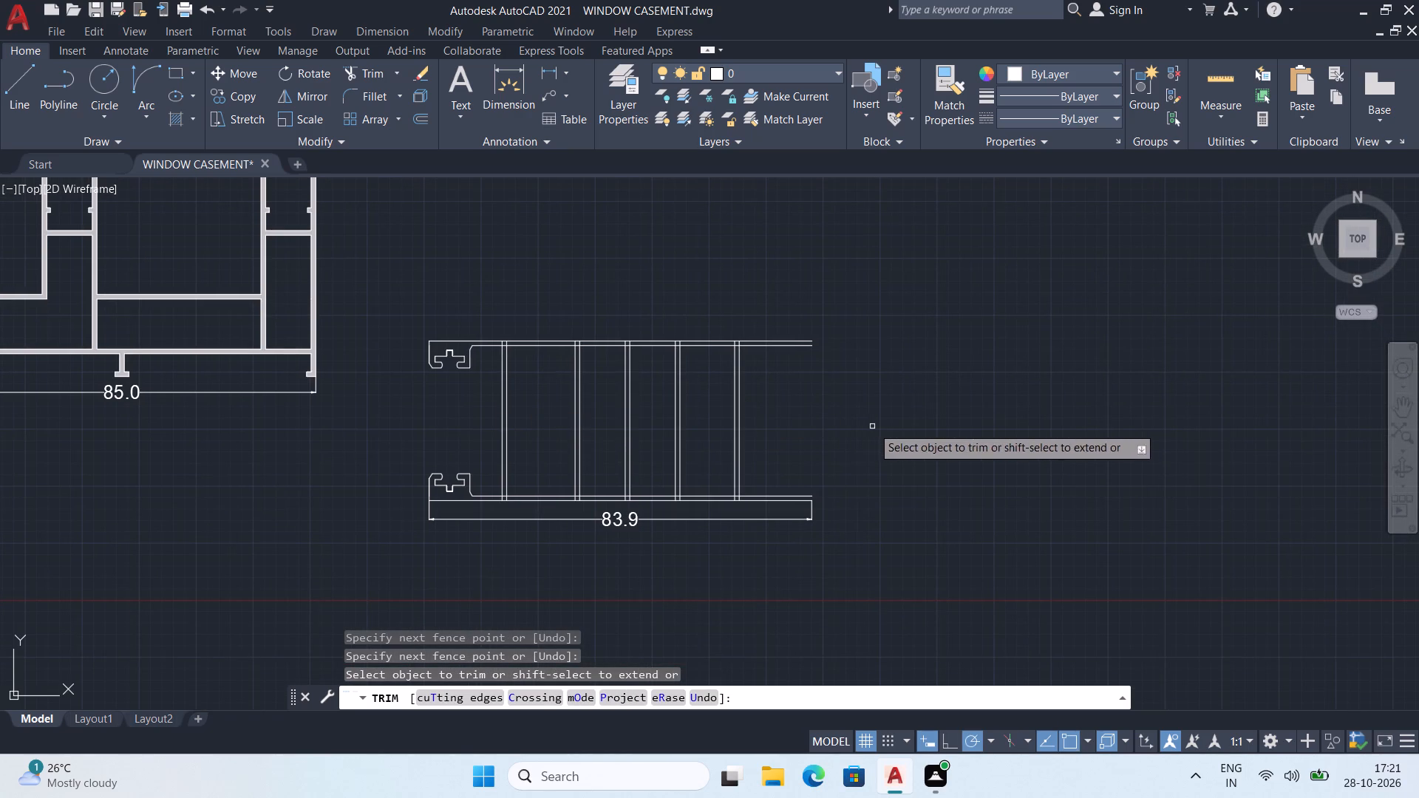
{"action": "key", "text": "space"}
Erase the 83.9 dimension from the profile.
{"action": "scroll", "coordinate": [874, 432], "scroll_direction": "down", "scroll_amount": 1}
{"action": "scroll", "coordinate": [668, 416], "scroll_direction": "up", "scroll_amount": 2}
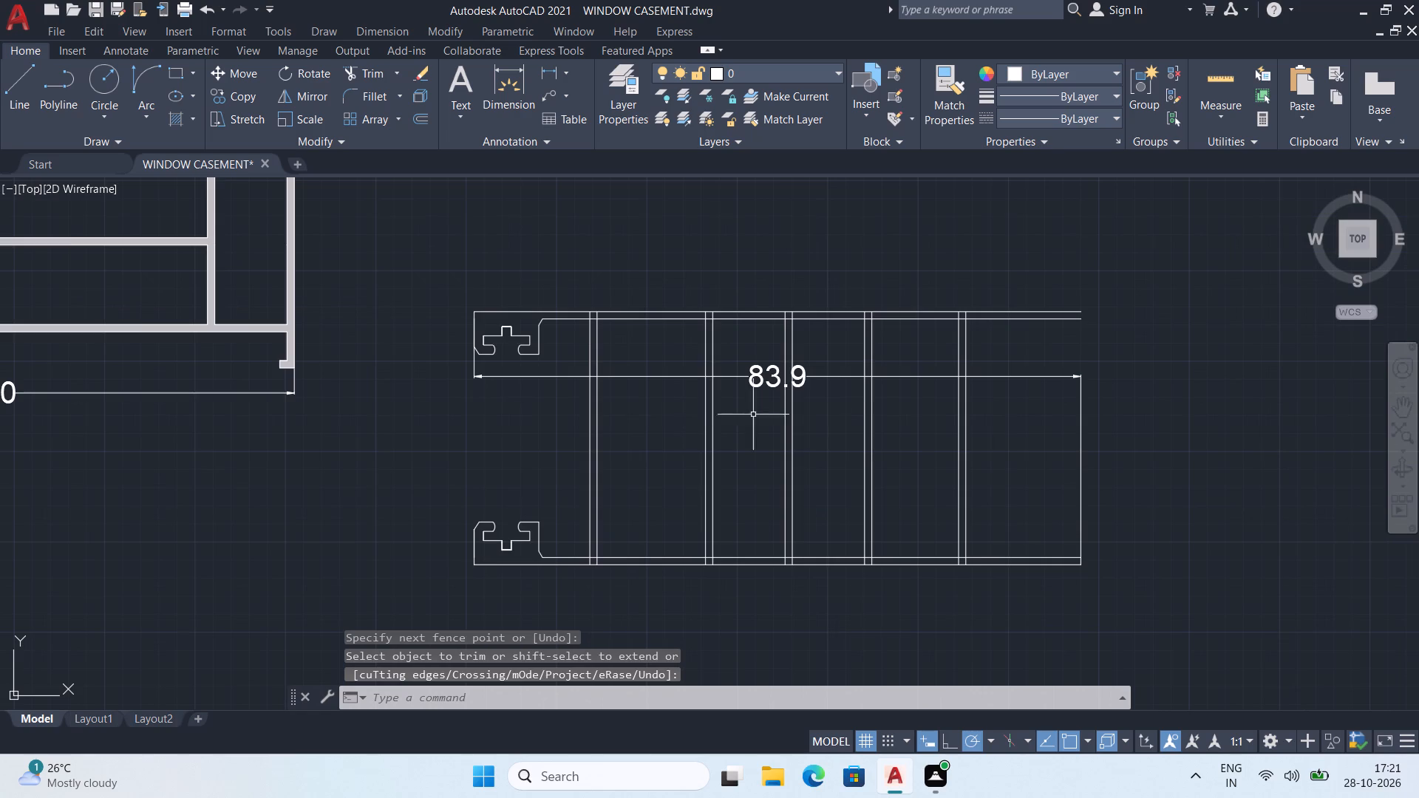
{"action": "scroll", "coordinate": [876, 402], "scroll_direction": "up", "scroll_amount": 1}
{"action": "left_click", "coordinate": [707, 366]}
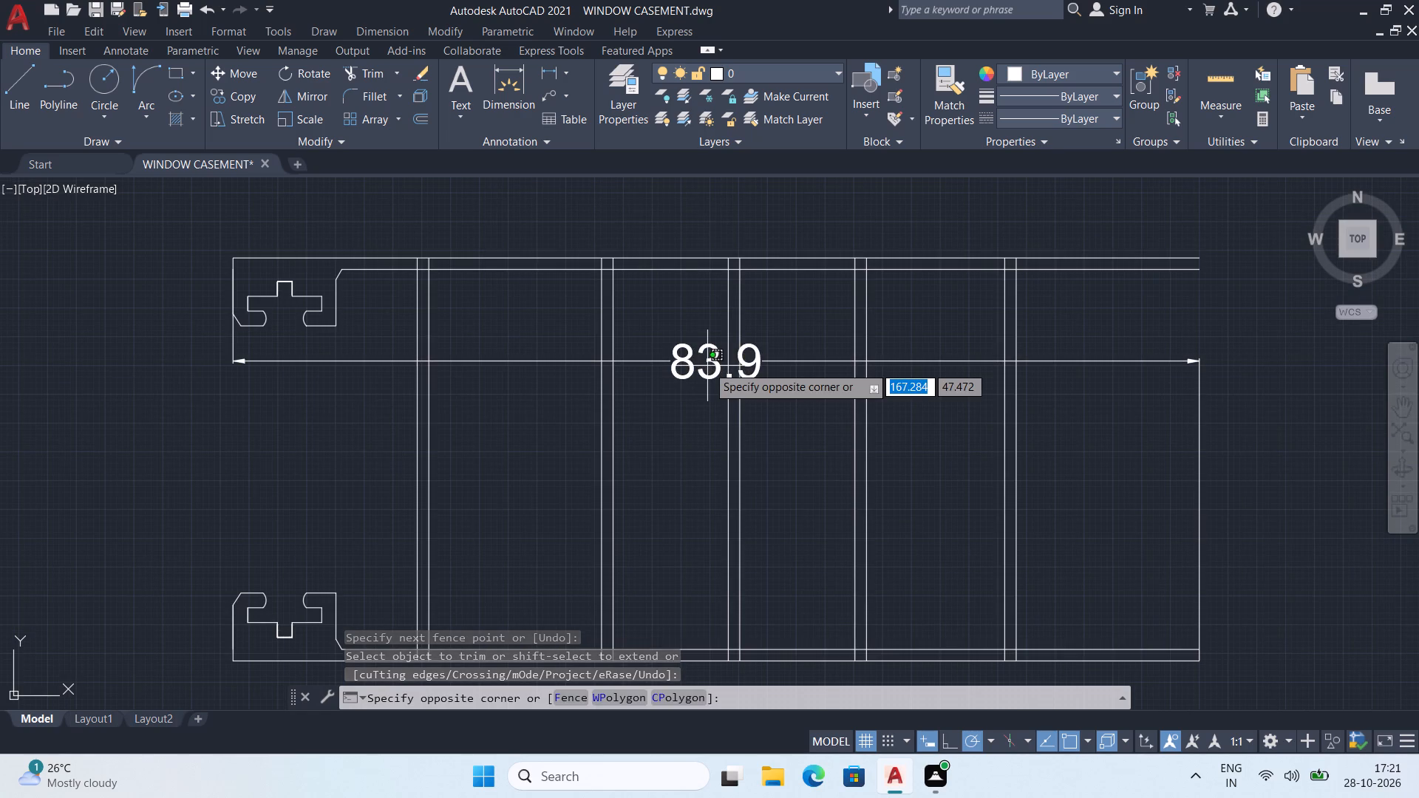
{"action": "left_click", "coordinate": [683, 363]}
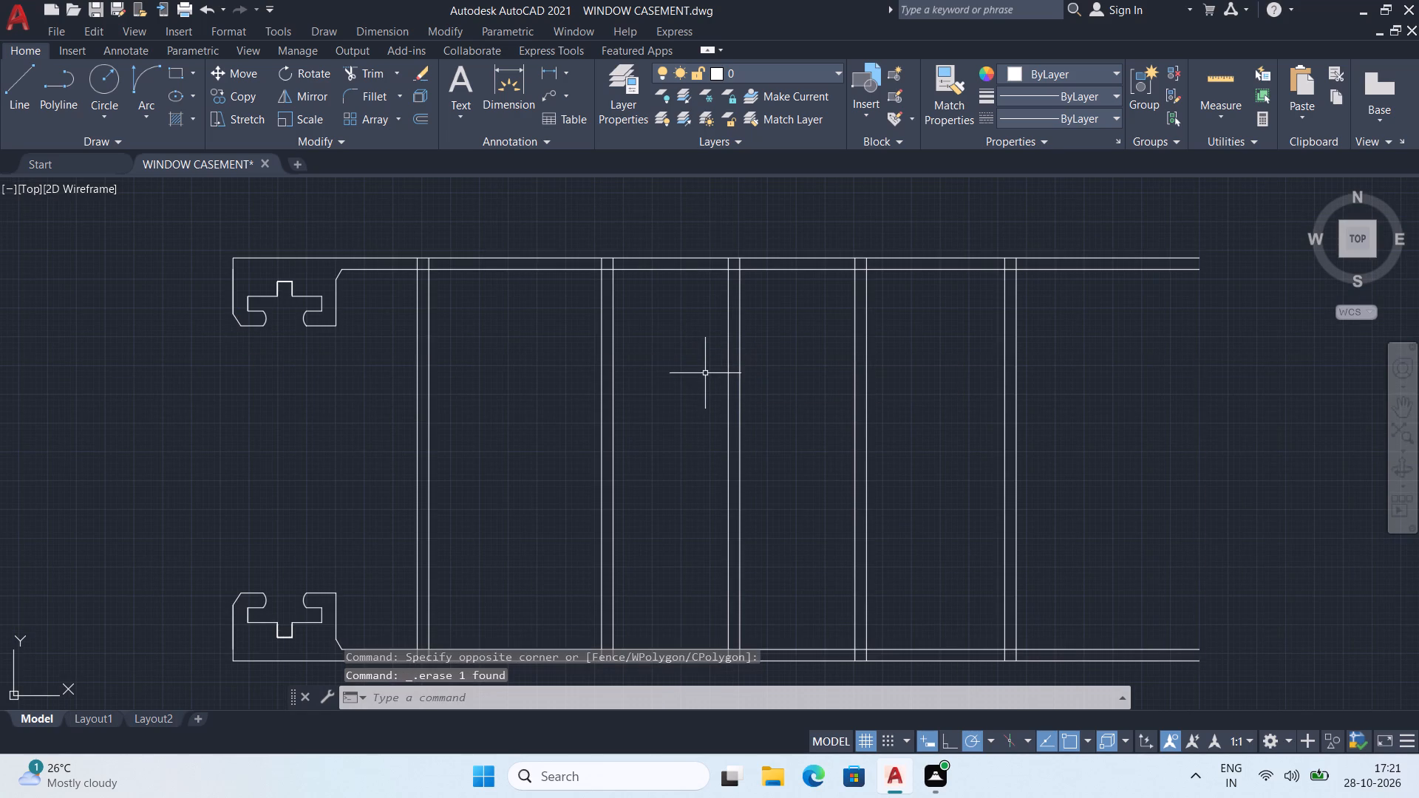
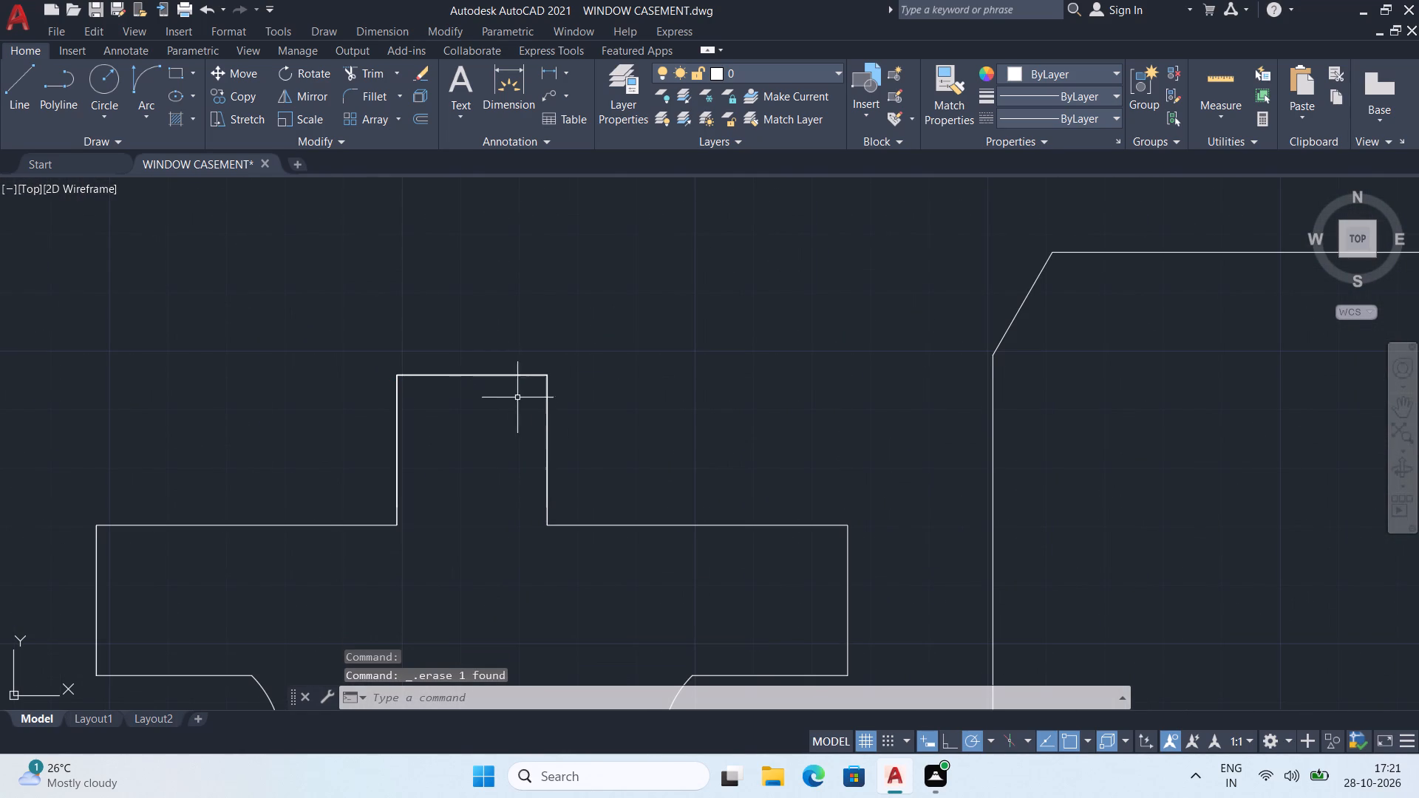
Erase the overlapping duplicate lines along the two vertical sides of the narrow stem on top of the T-shaped profile part.
{"action": "left_click", "coordinate": [548, 439]}
{"action": "key", "text": "Delete"}
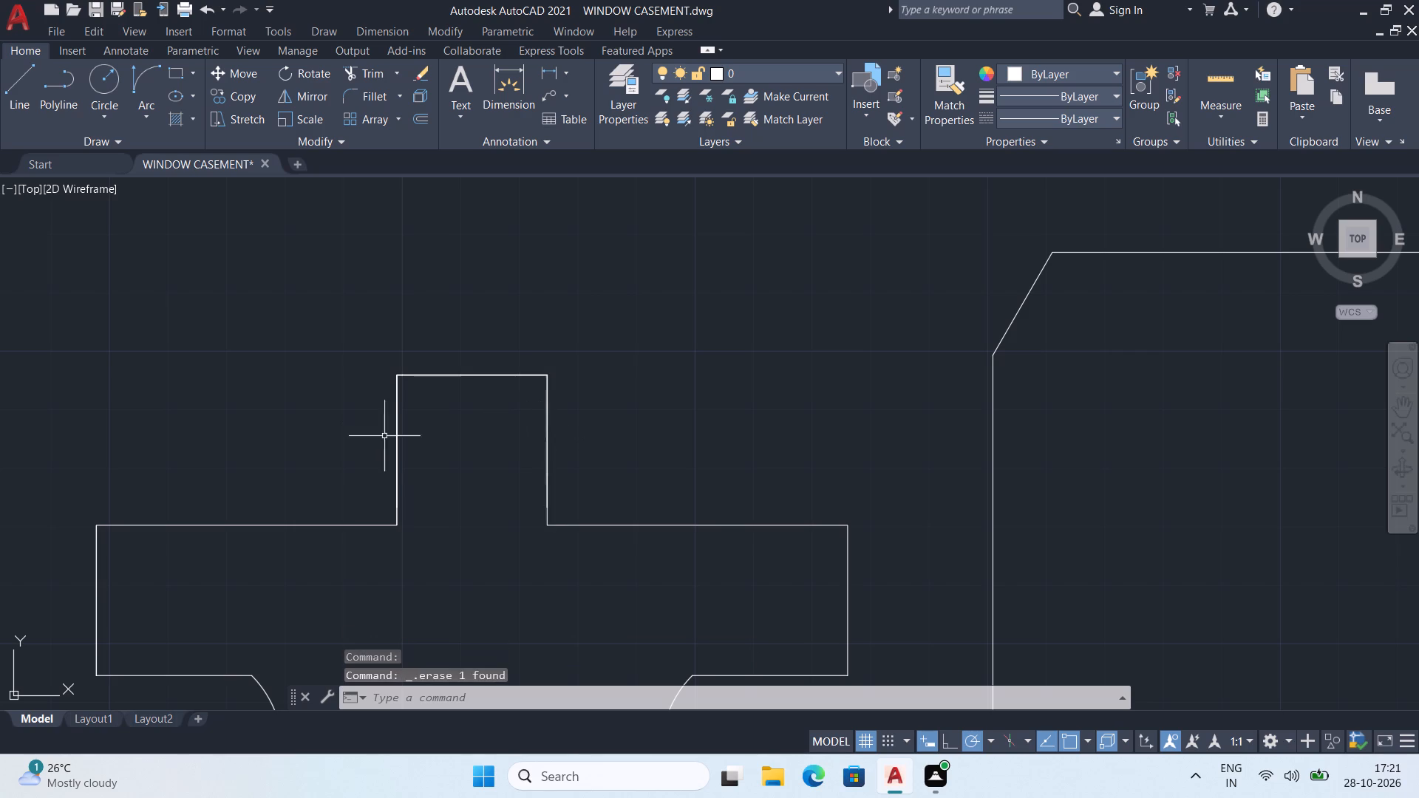
{"action": "left_click", "coordinate": [397, 449]}
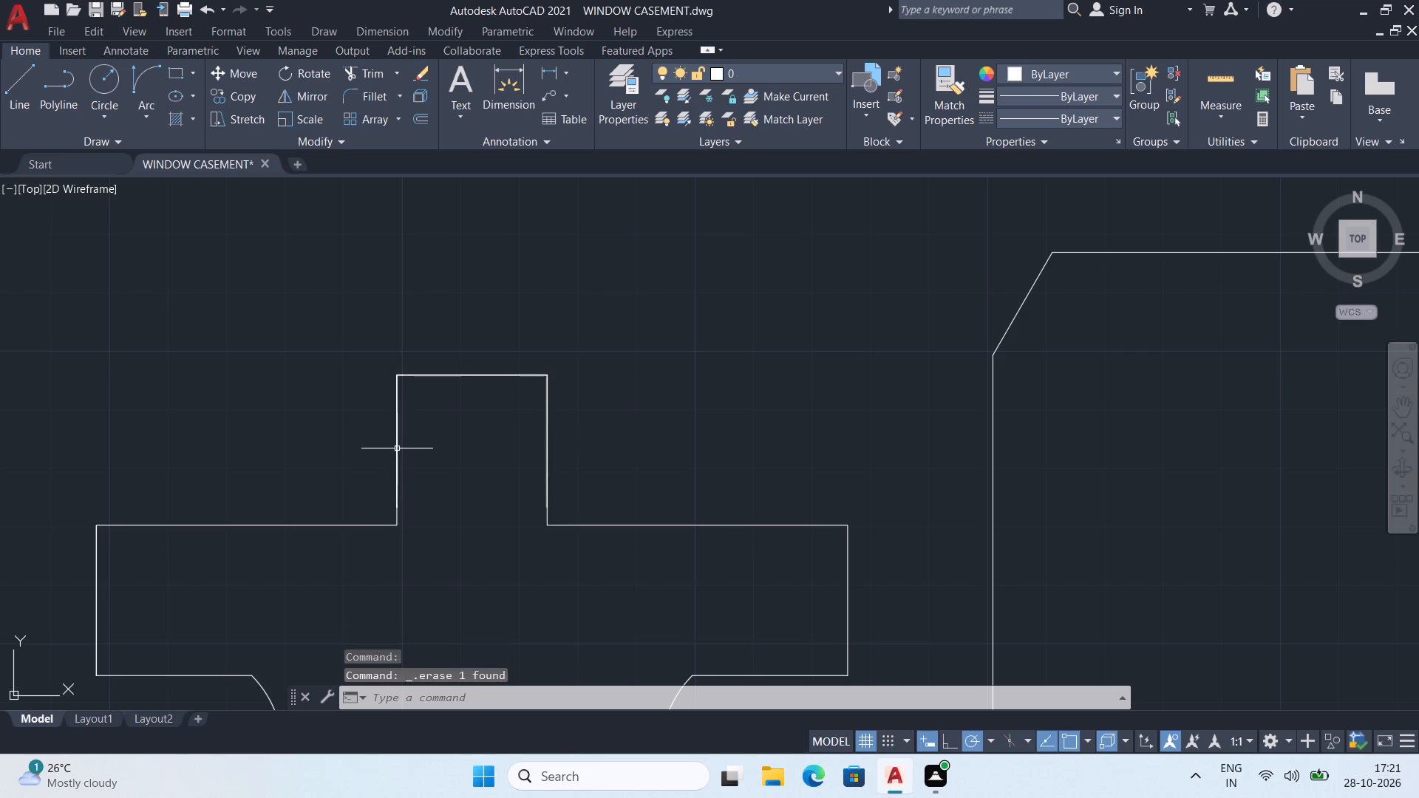
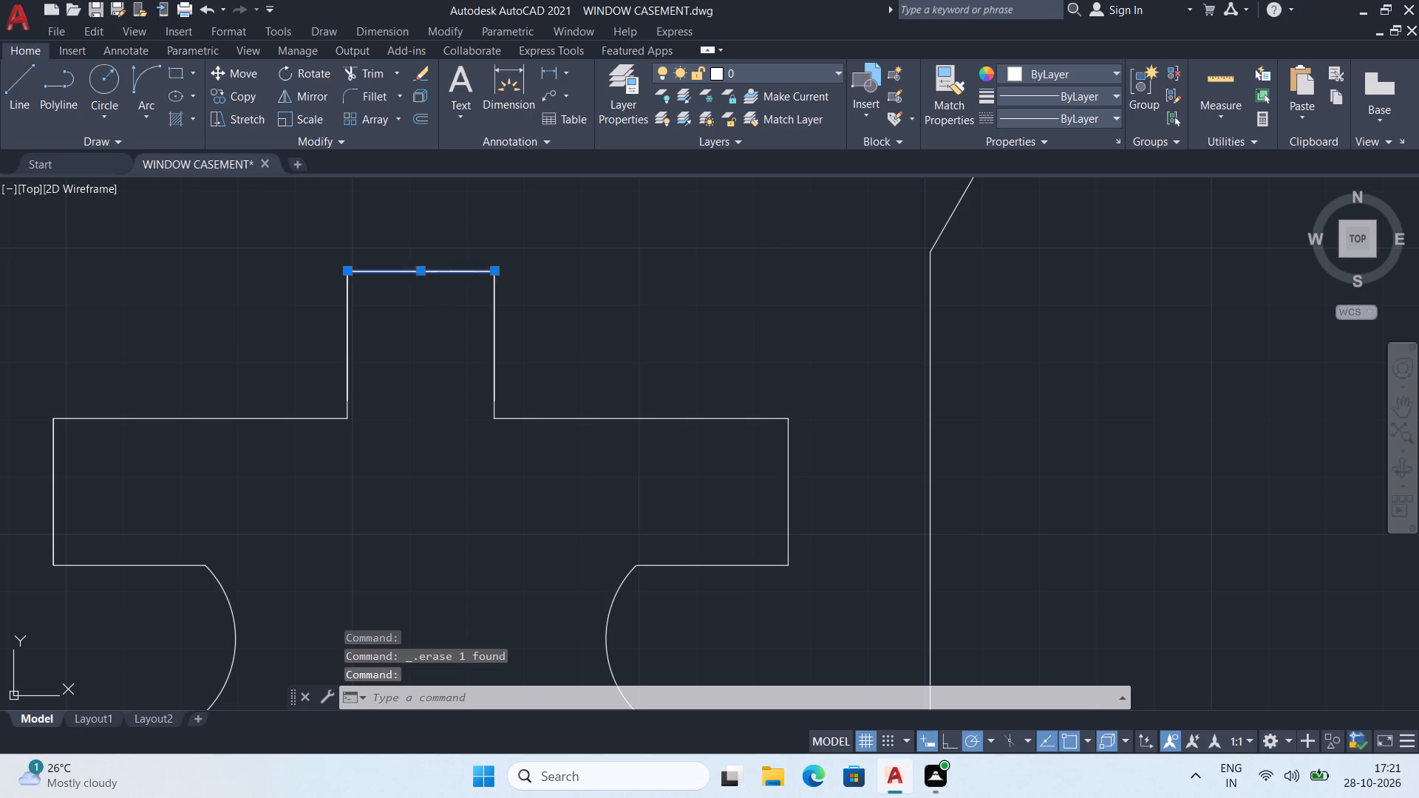
Erase the overlapping duplicate lines stacked along the top edge of the narrow stem on the T-shaped profile part.
{"action": "left_click", "coordinate": [434, 272]}
{"action": "key", "text": "Delete"}
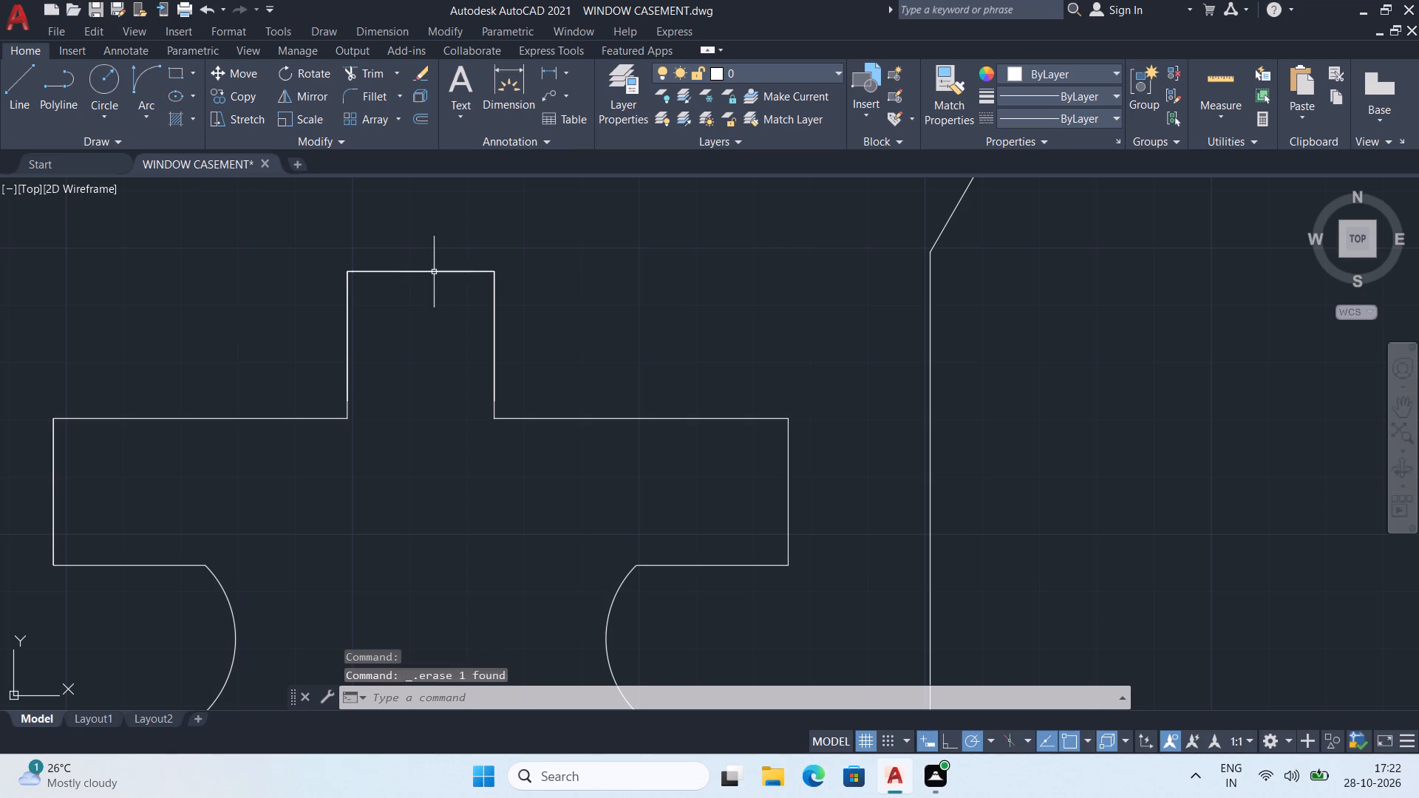
{"action": "left_click", "coordinate": [434, 272]}
{"action": "key", "text": "Delete"}
{"action": "left_click", "coordinate": [434, 272]}
{"action": "key", "text": "Delete"}
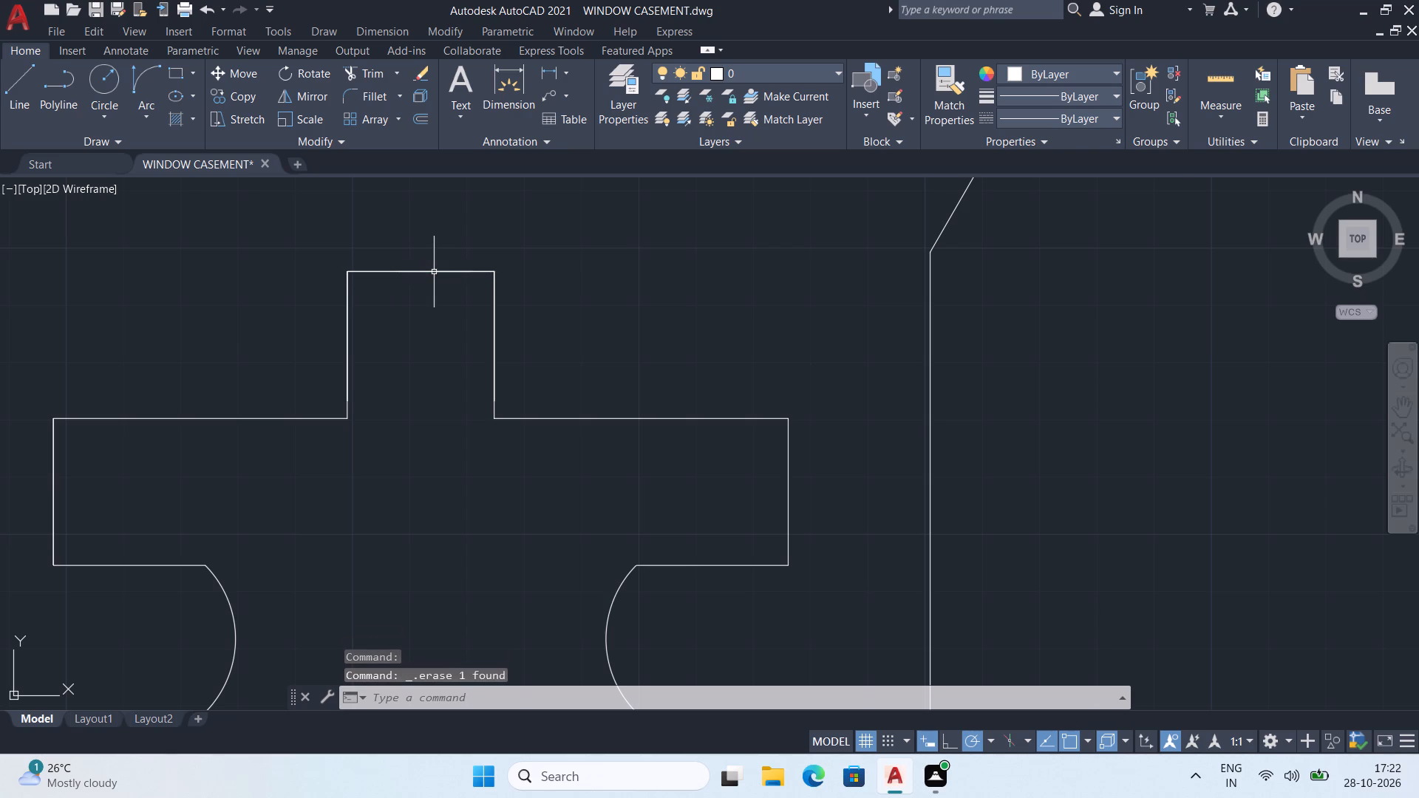
{"action": "left_click", "coordinate": [434, 272]}
{"action": "key", "text": "Delete"}
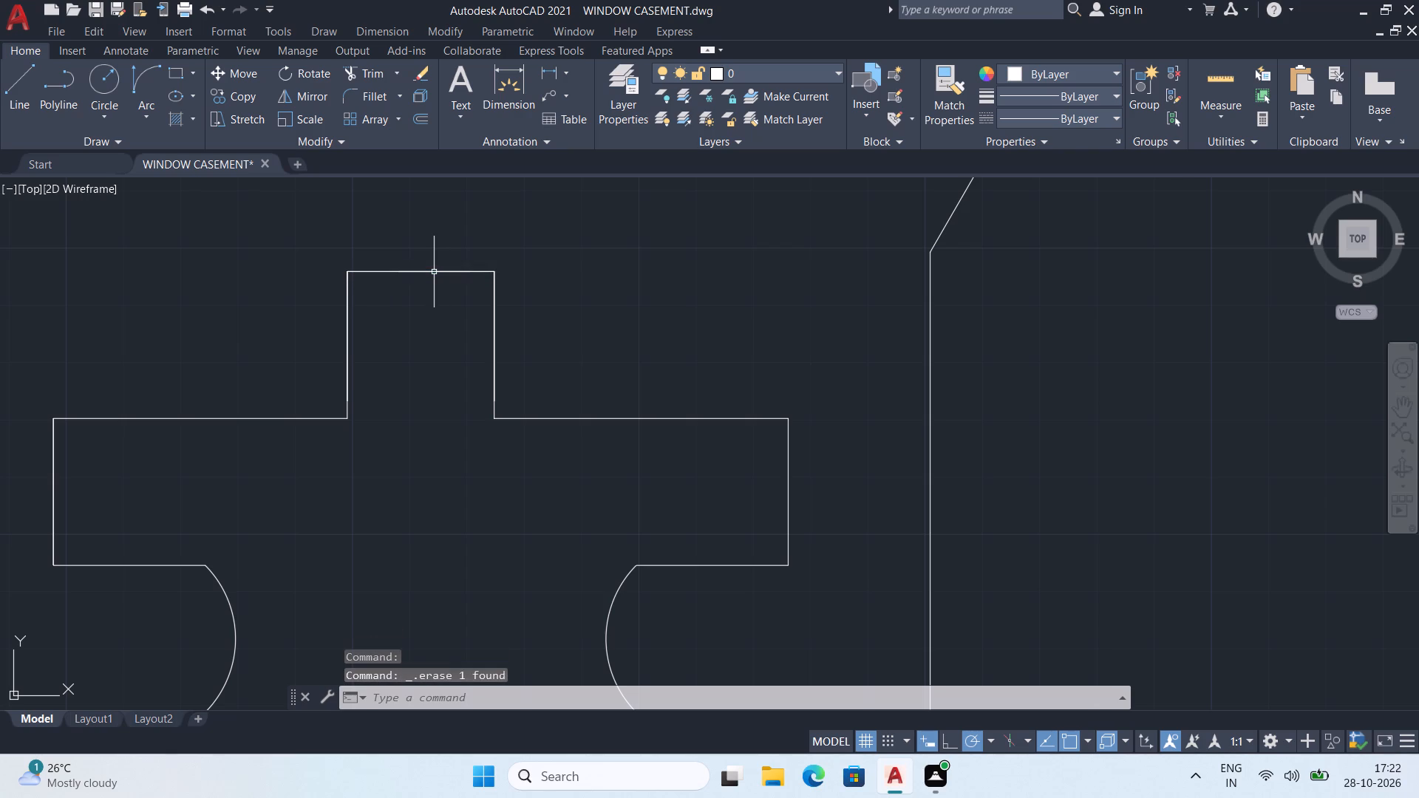
{"action": "left_click", "coordinate": [434, 272]}
{"action": "key", "text": "Delete"}
{"action": "left_click", "coordinate": [434, 272]}
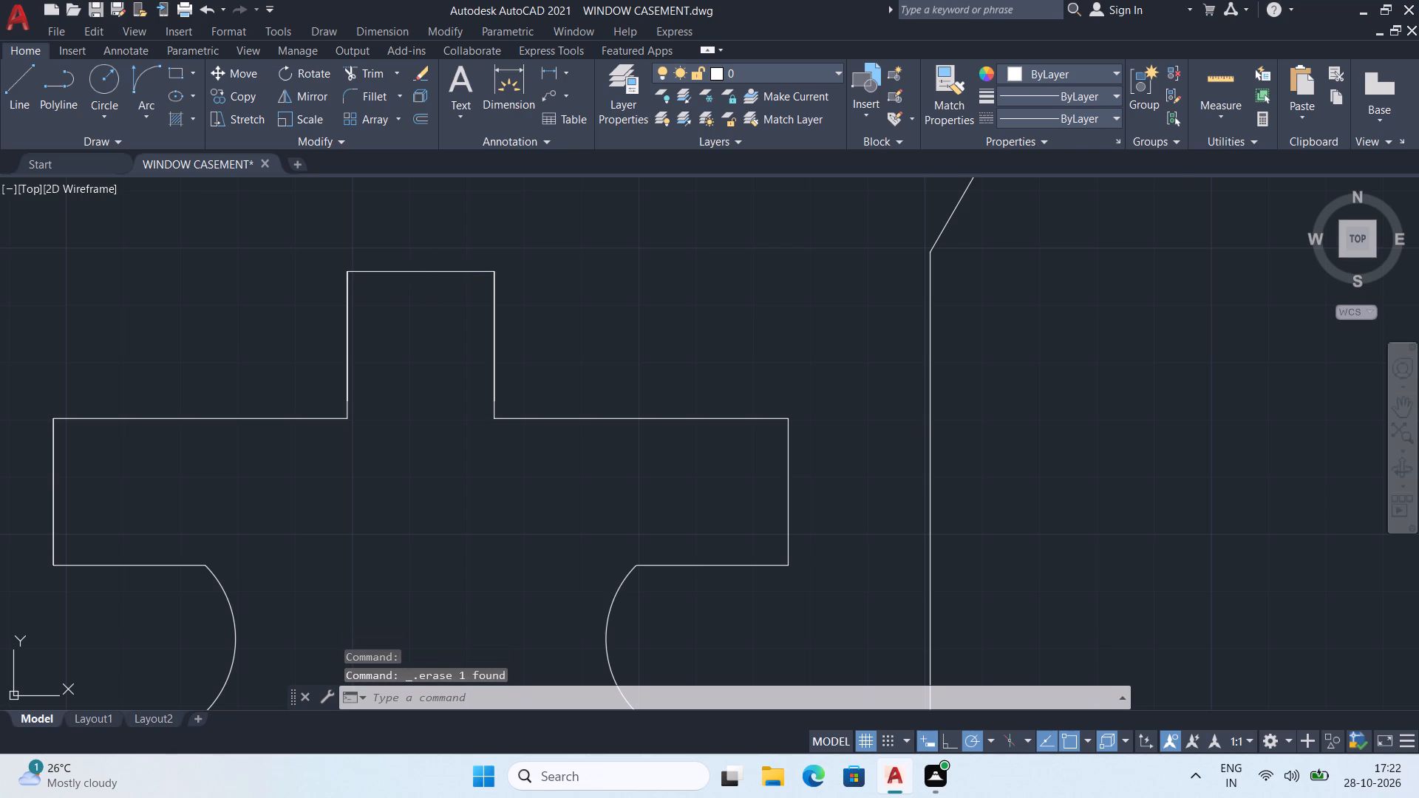
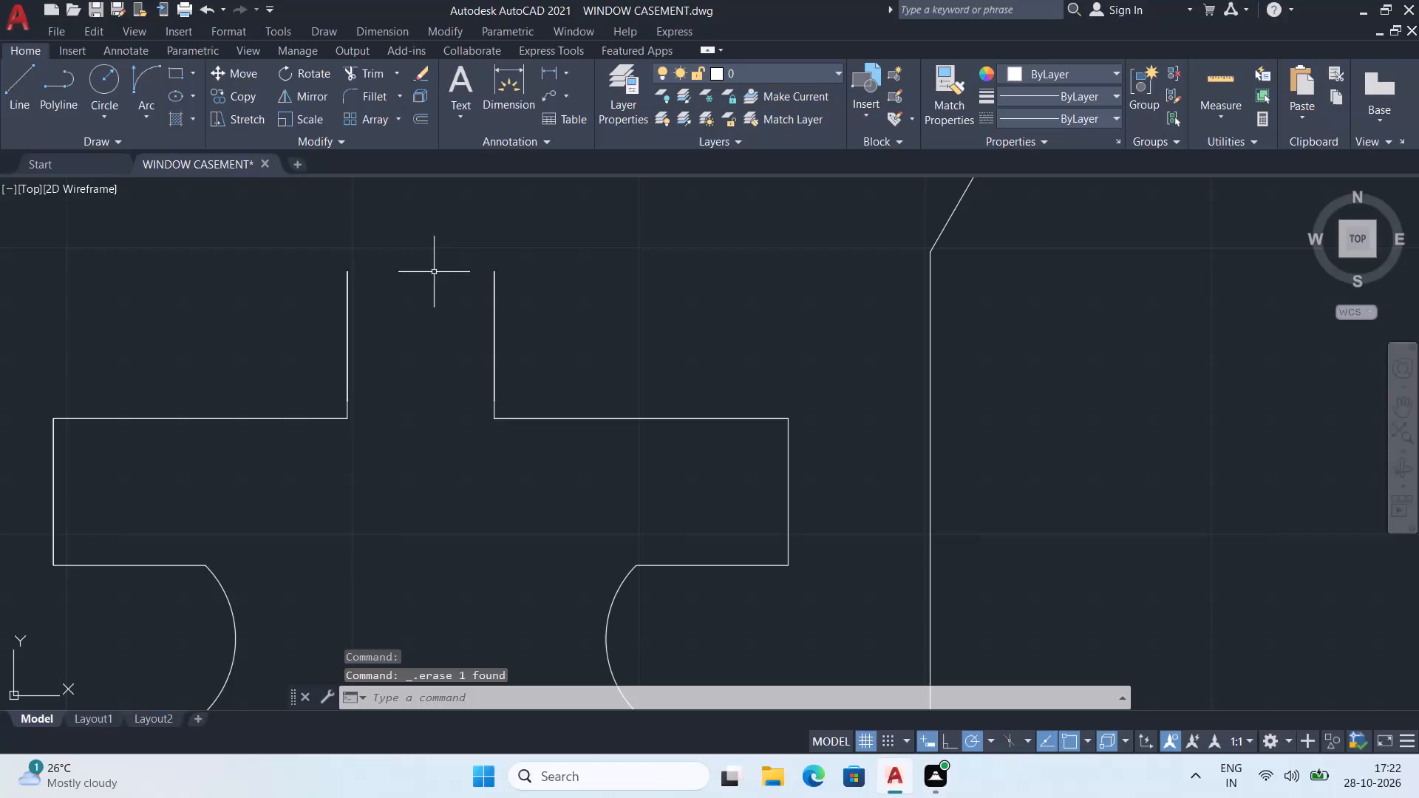
Undo the last erase of the line along the narrow stem's top edge.
{"action": "key", "text": "ctrl+z"}
Erase the overlapping duplicate lines on the right side of the T-shaped part's stem, undoing the last erase to keep one line.
{"action": "scroll", "coordinate": [430, 310], "scroll_direction": "up", "scroll_amount": 1}
{"action": "scroll", "coordinate": [440, 310], "scroll_direction": "down", "scroll_amount": 3}
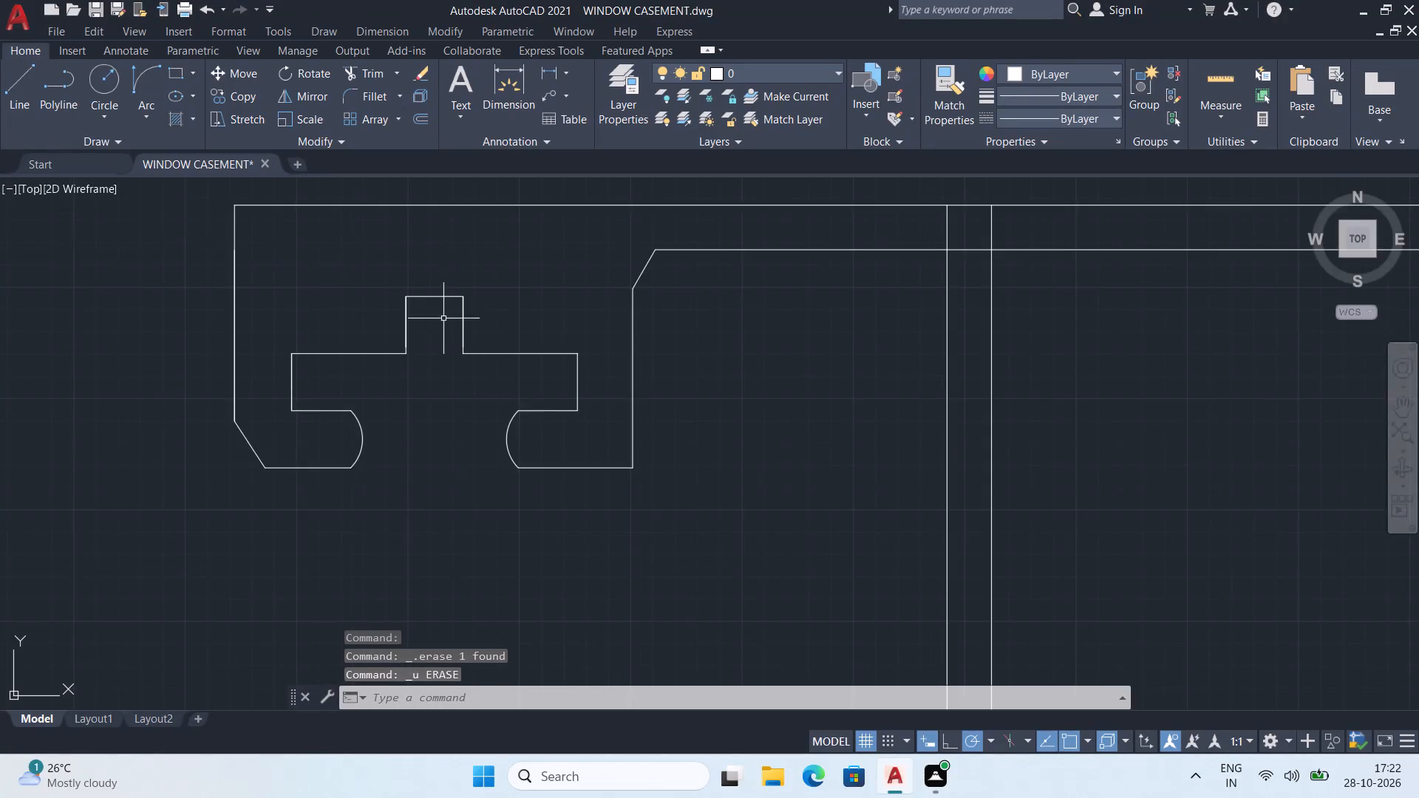
{"action": "scroll", "coordinate": [452, 337], "scroll_direction": "down", "scroll_amount": 2}
{"action": "middle_click_drag", "start_coordinate": [457, 382], "coordinate": [471, 449]}
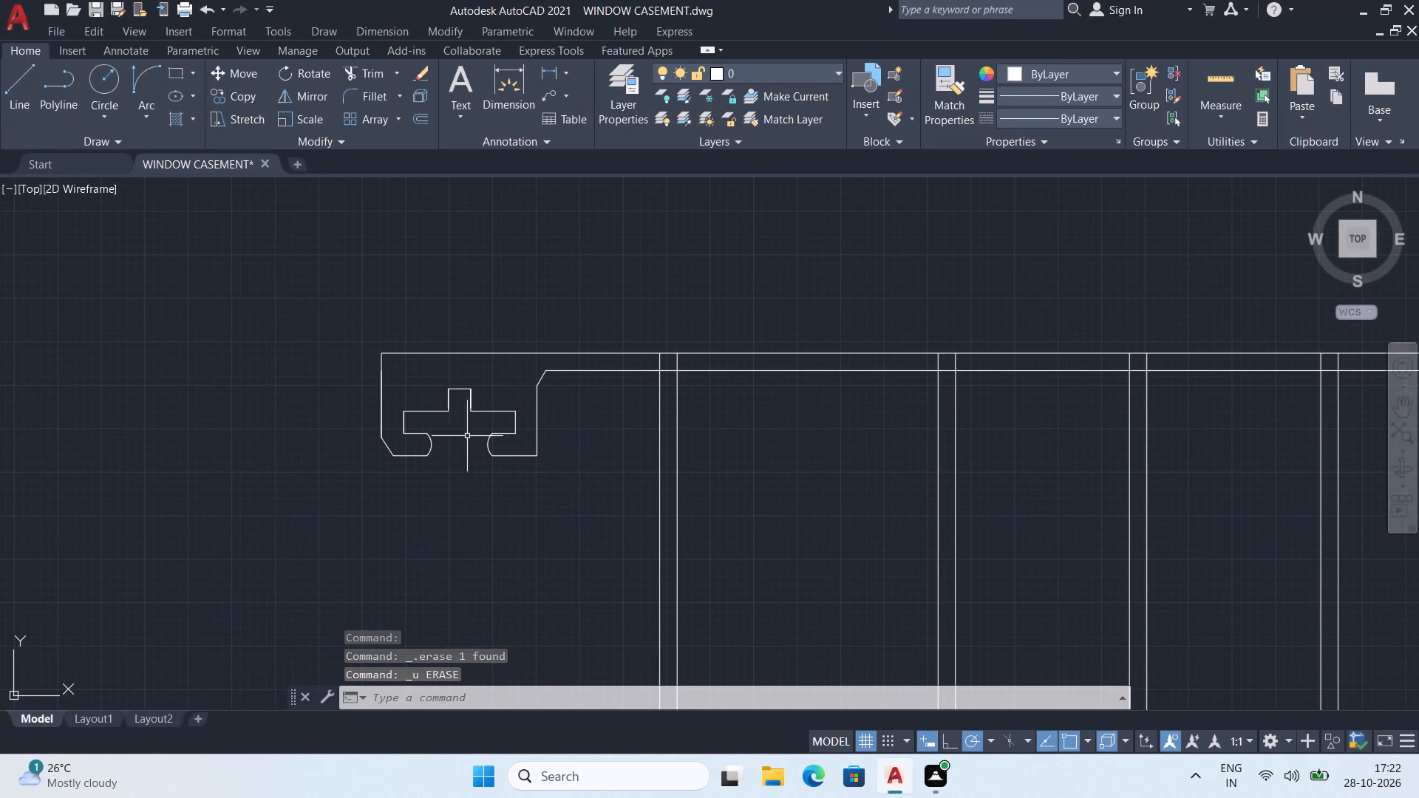
{"action": "scroll", "coordinate": [477, 409], "scroll_direction": "up", "scroll_amount": 5}
{"action": "left_click", "coordinate": [409, 376]}
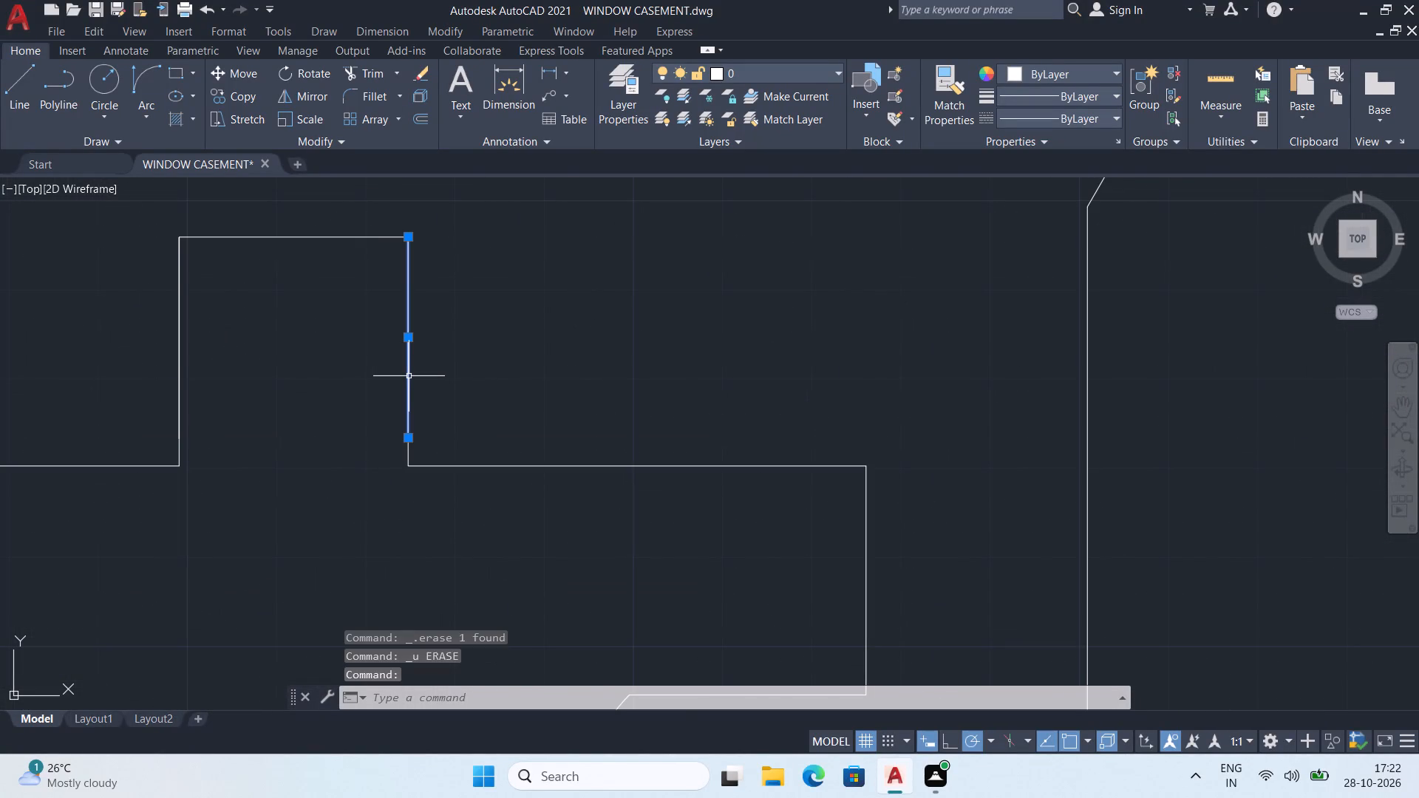
{"action": "key", "text": "Delete"}
{"action": "left_click", "coordinate": [409, 369]}
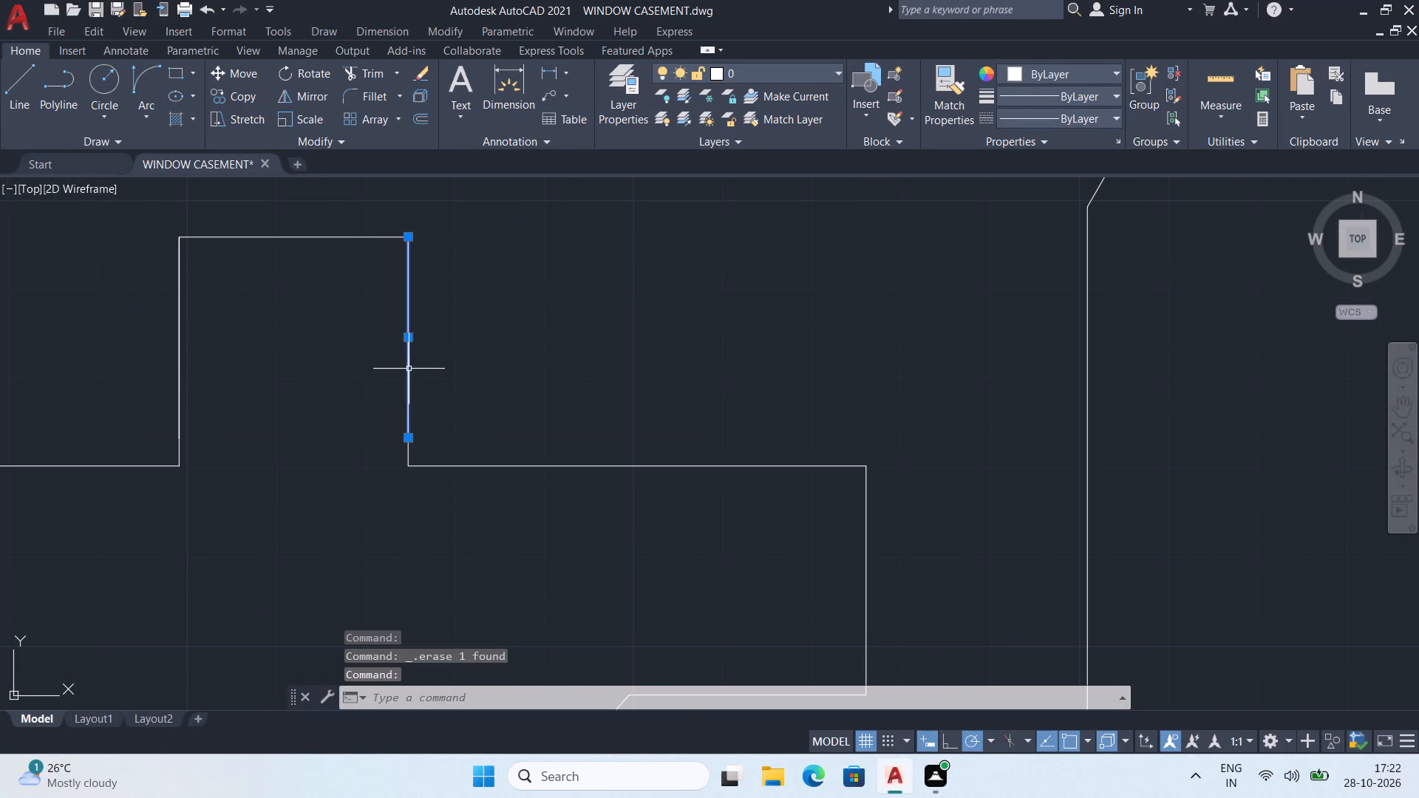
{"action": "key", "text": "Delete"}
{"action": "left_click", "coordinate": [409, 369]}
{"action": "key", "text": "Delete"}
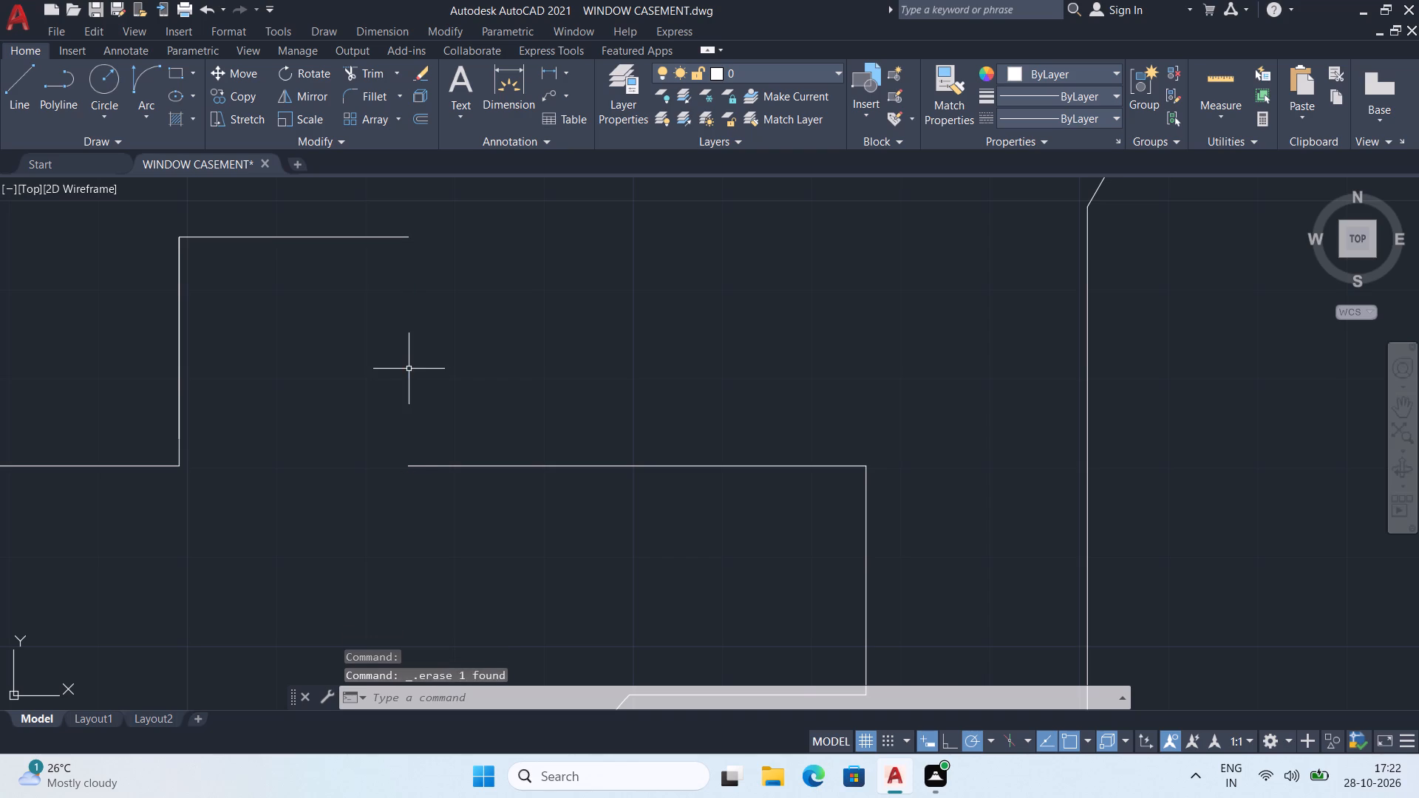
{"action": "key", "text": "ctrl+z"}
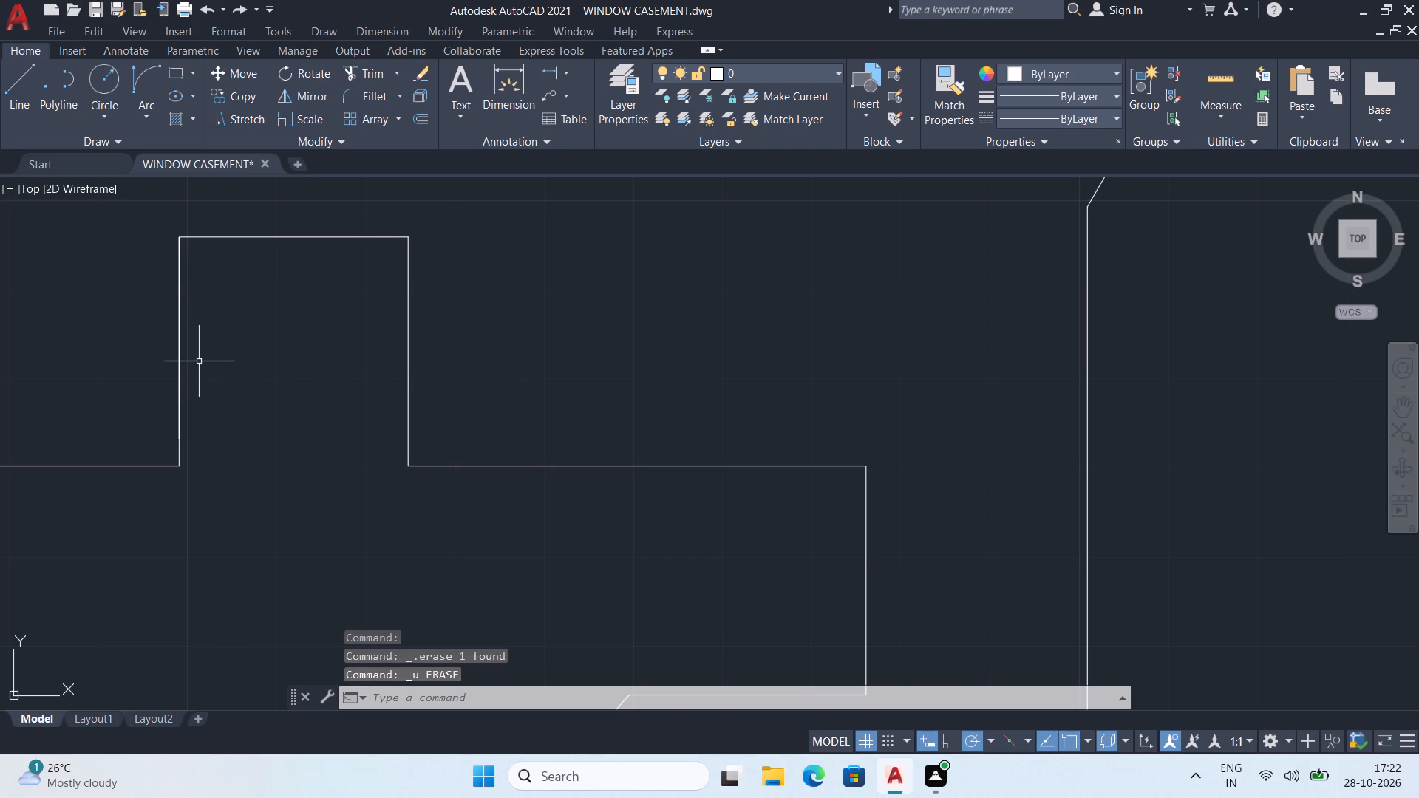
Erase the two overlapping duplicate lines on the left side of the T-shaped part's stem, keeping the full-height line.
{"action": "left_click", "coordinate": [180, 358]}
{"action": "key", "text": "Delete"}
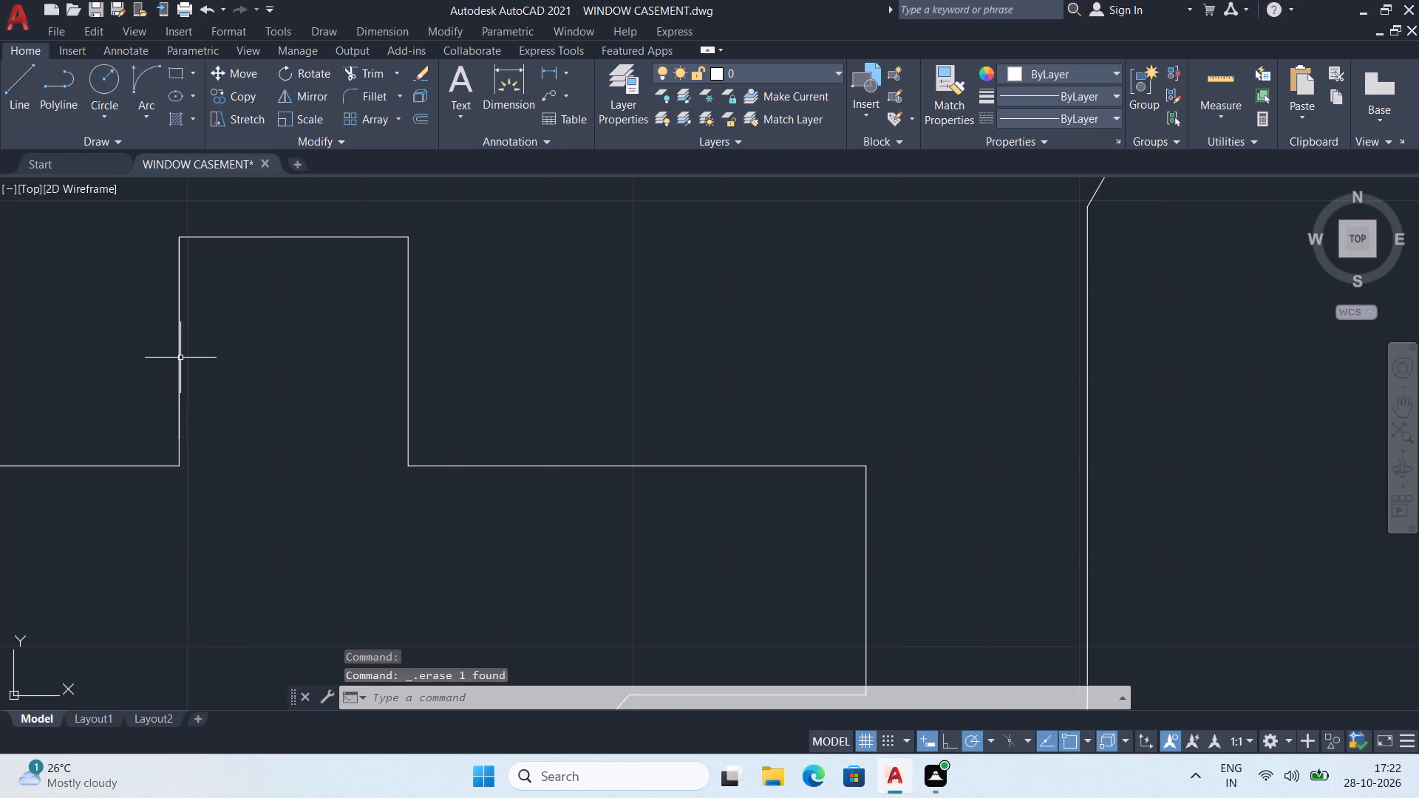
{"action": "left_click", "coordinate": [180, 358]}
{"action": "key", "text": "Delete"}
{"action": "left_click", "coordinate": [180, 358]}
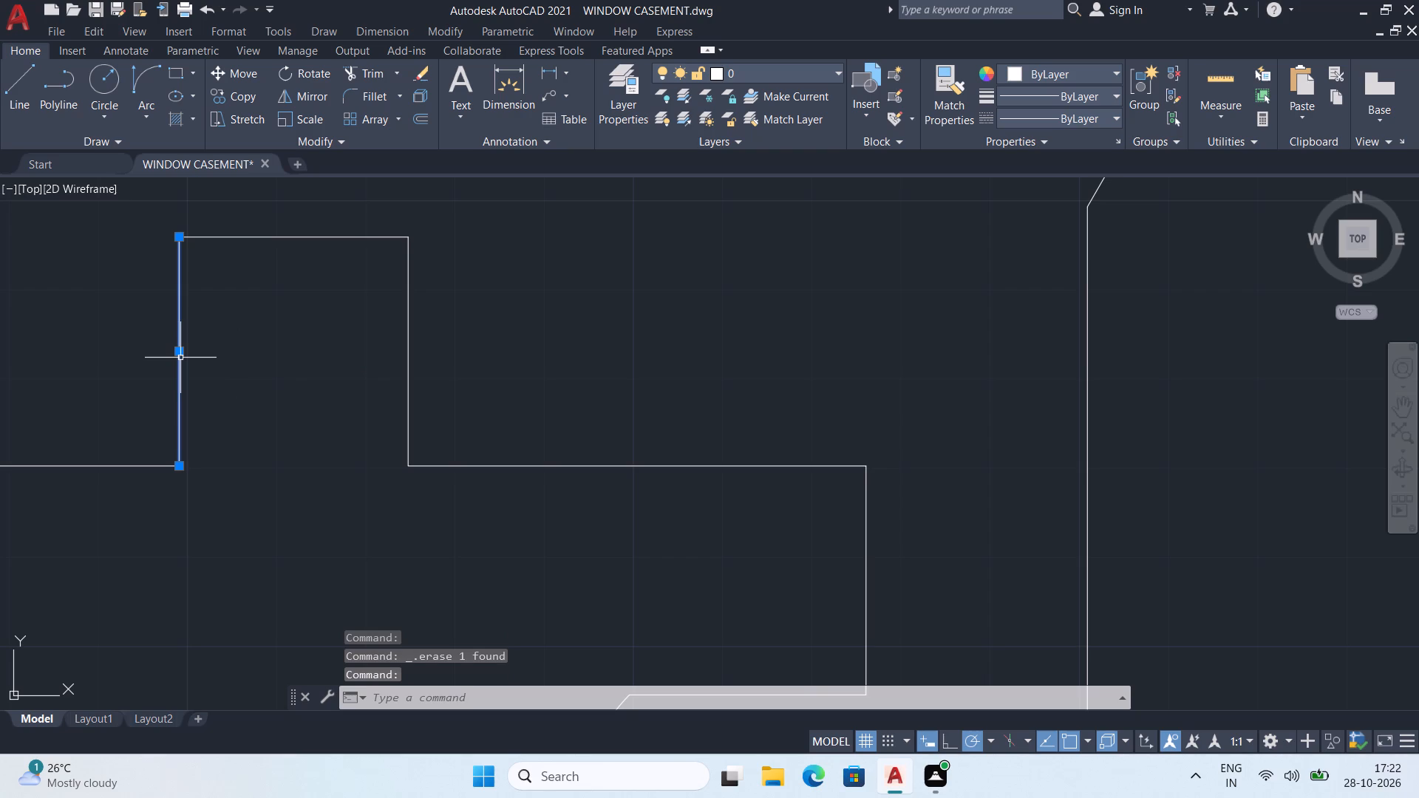
{"action": "key", "text": "Escape"}
Erase the overlapping duplicate line on the casement profile's outer left vertical wall.
{"action": "scroll", "coordinate": [211, 364], "scroll_direction": "down", "scroll_amount": 2}
{"action": "middle_click_drag", "start_coordinate": [218, 432], "coordinate": [281, 335]}
{"action": "scroll", "coordinate": [287, 335], "scroll_direction": "down", "scroll_amount": 3}
{"action": "middle_click_drag", "start_coordinate": [301, 393], "coordinate": [338, 362]}
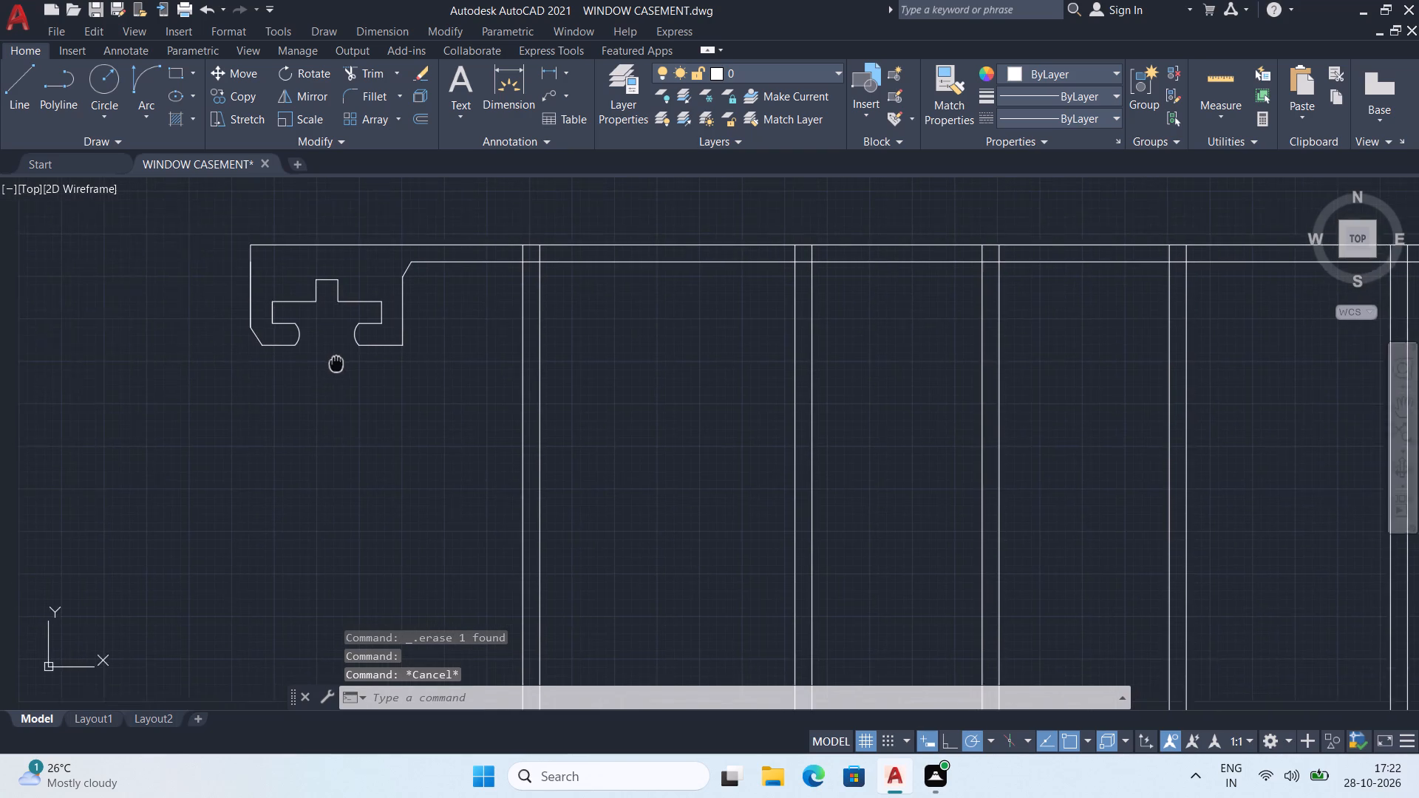
{"action": "middle_click_drag", "start_coordinate": [338, 362], "coordinate": [344, 361]}
{"action": "scroll", "coordinate": [279, 300], "scroll_direction": "up", "scroll_amount": 2}
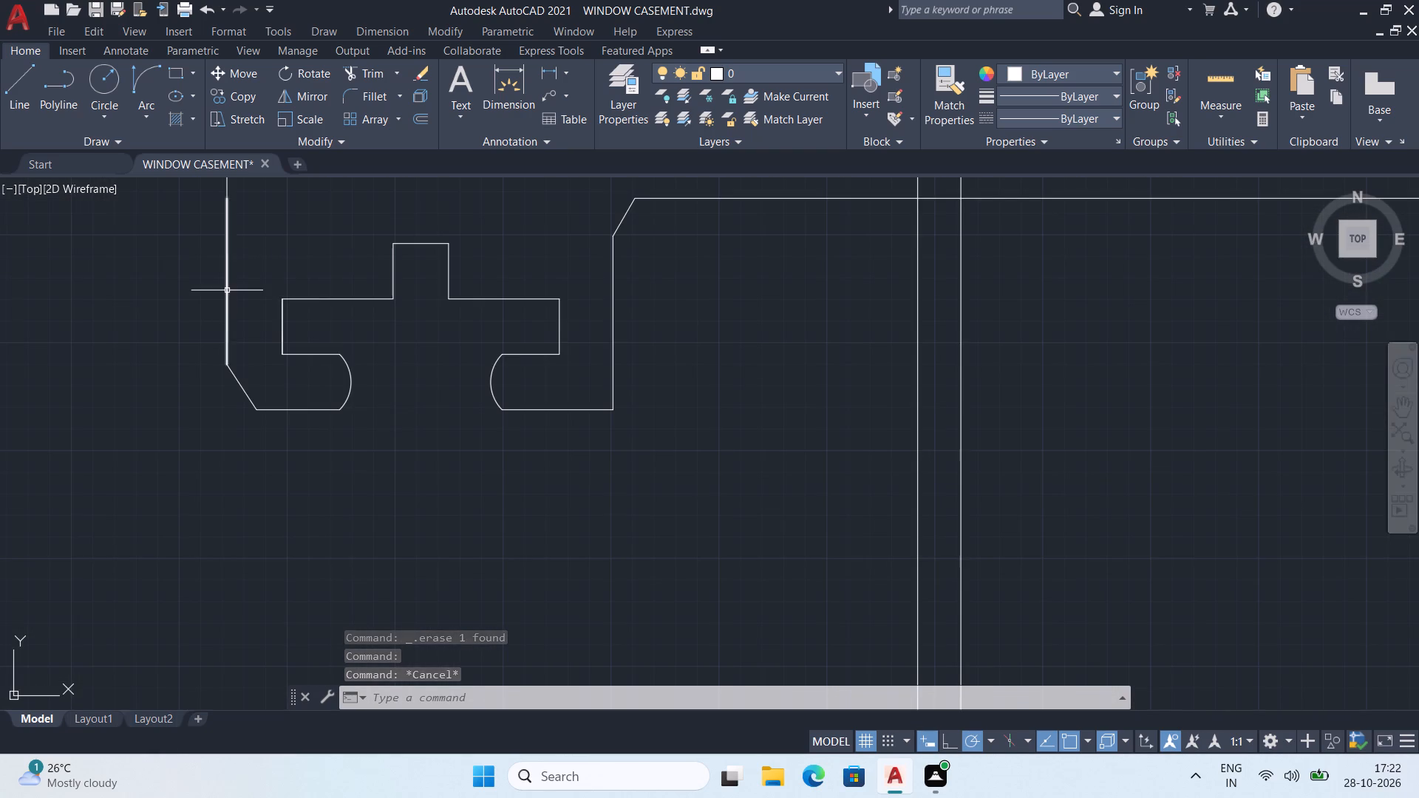
{"action": "left_click", "coordinate": [227, 290]}
{"action": "middle_click_drag", "start_coordinate": [245, 274], "coordinate": [256, 388]}
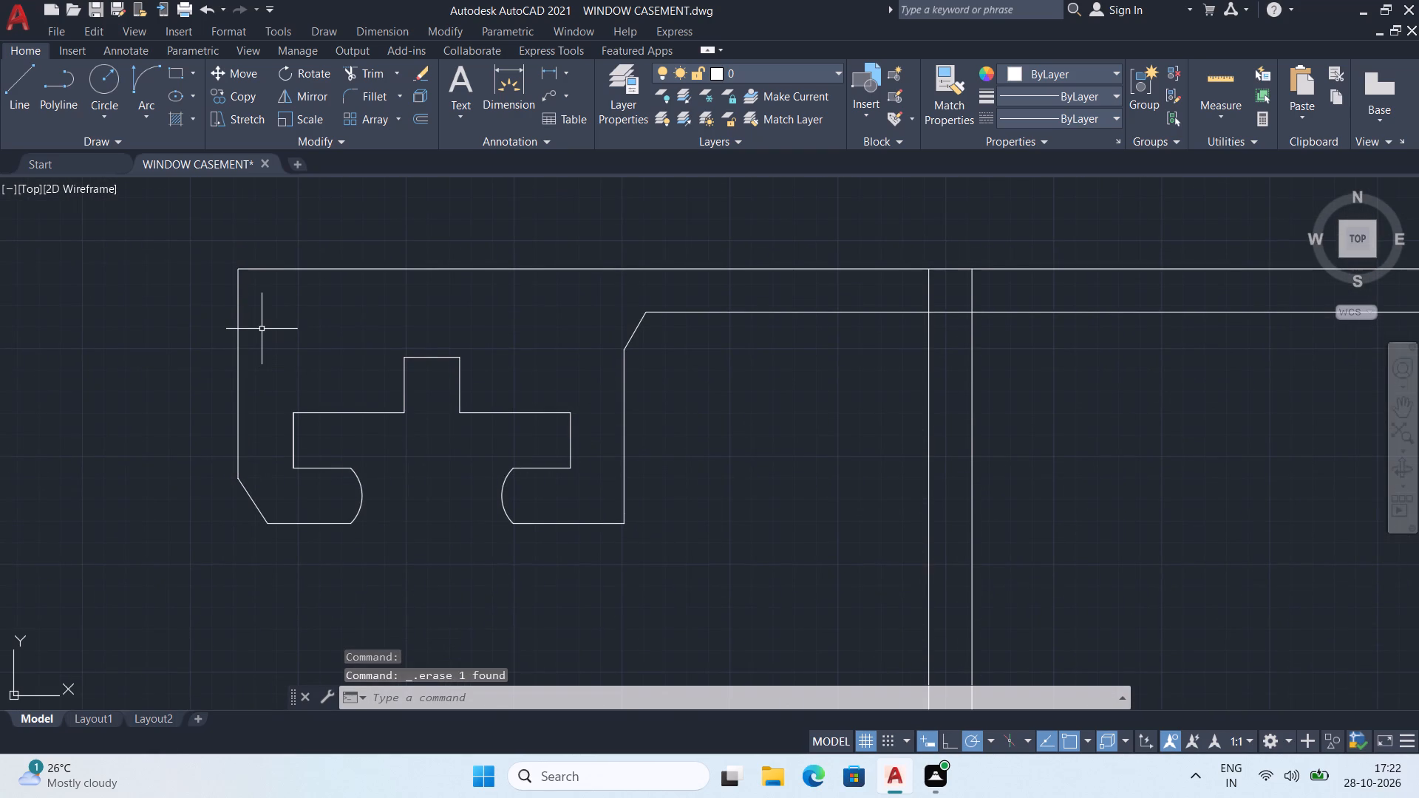
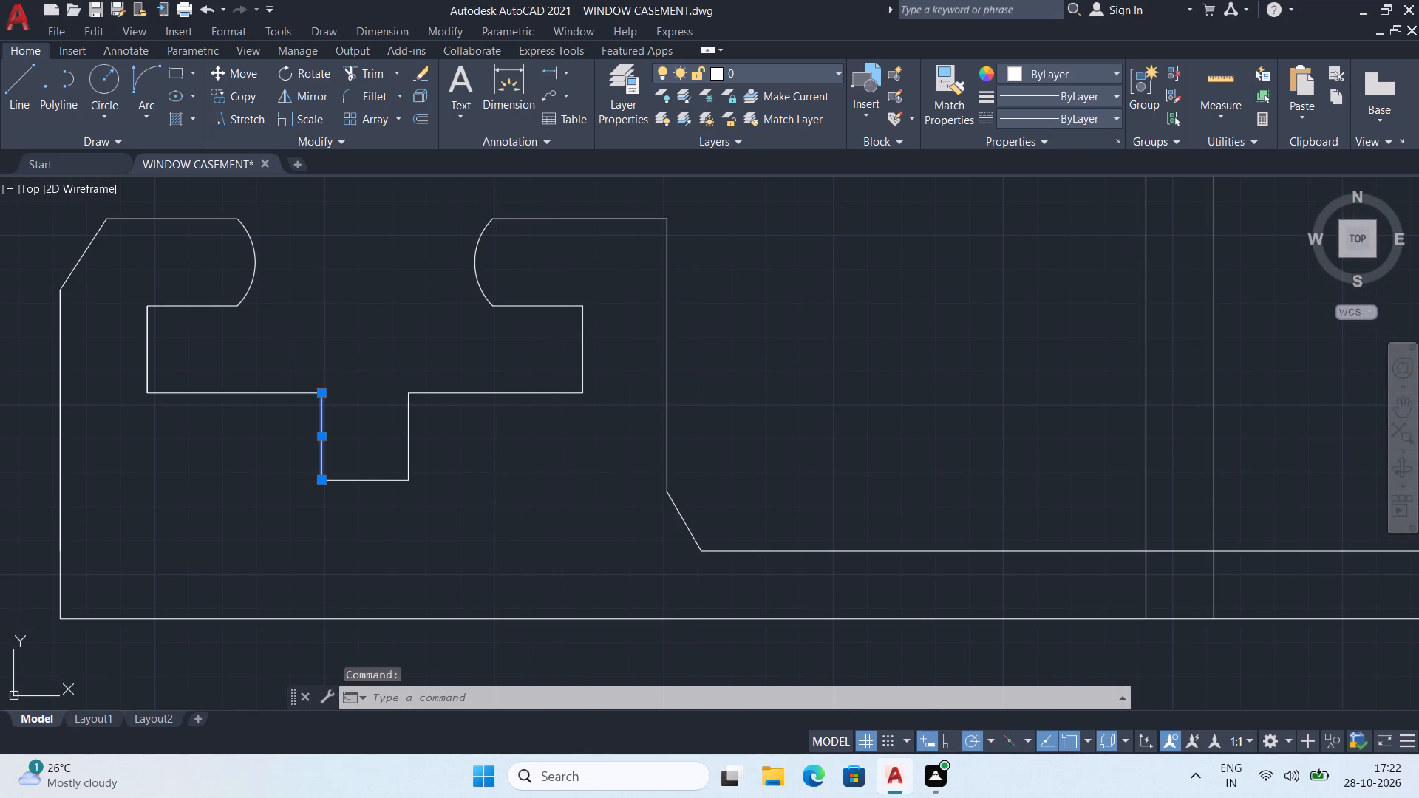
Select the vertical line on the left side of the T-shaped part's narrow stem to check for a remaining overlapping duplicate.
{"action": "scroll", "coordinate": [323, 441], "scroll_direction": "up", "scroll_amount": 4}
{"action": "left_click", "coordinate": [292, 462]}
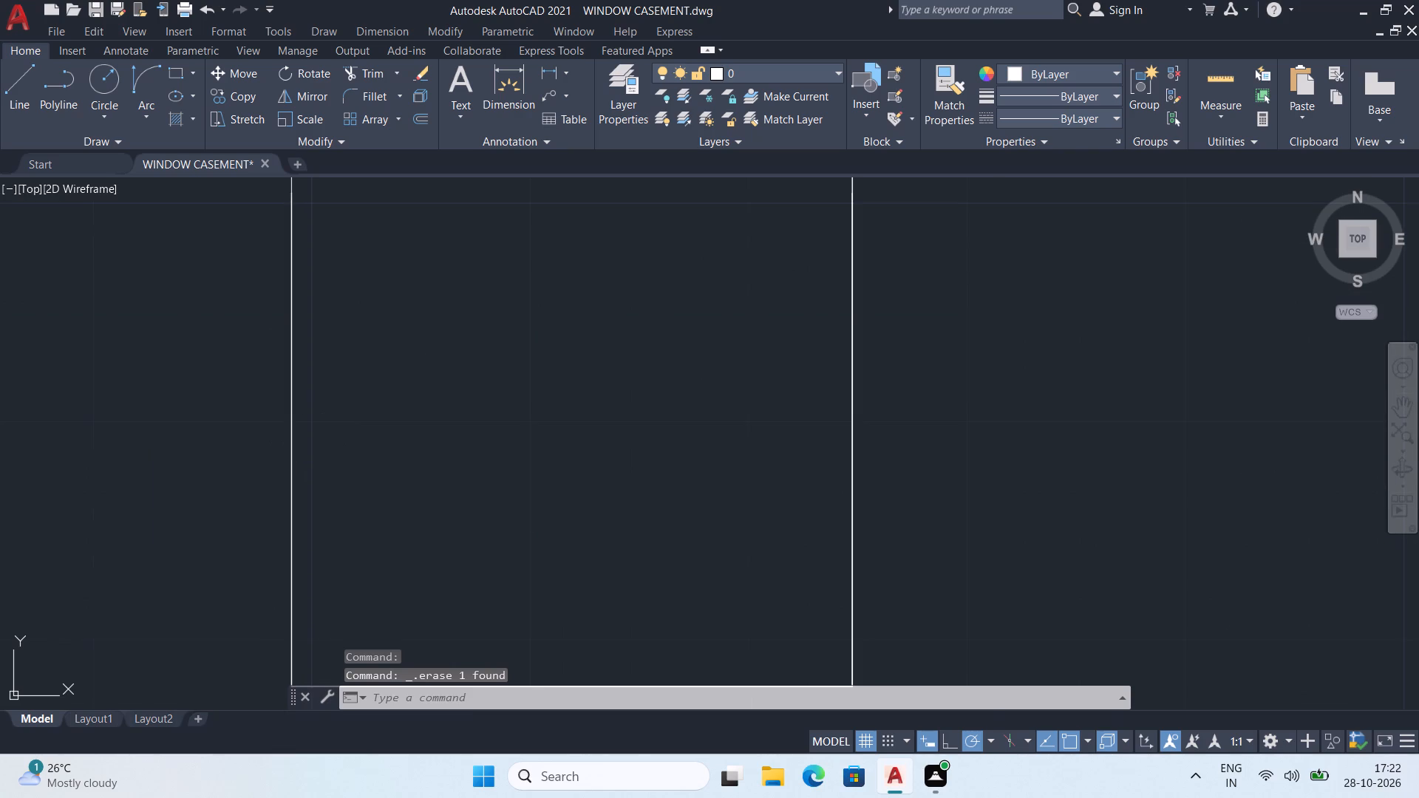
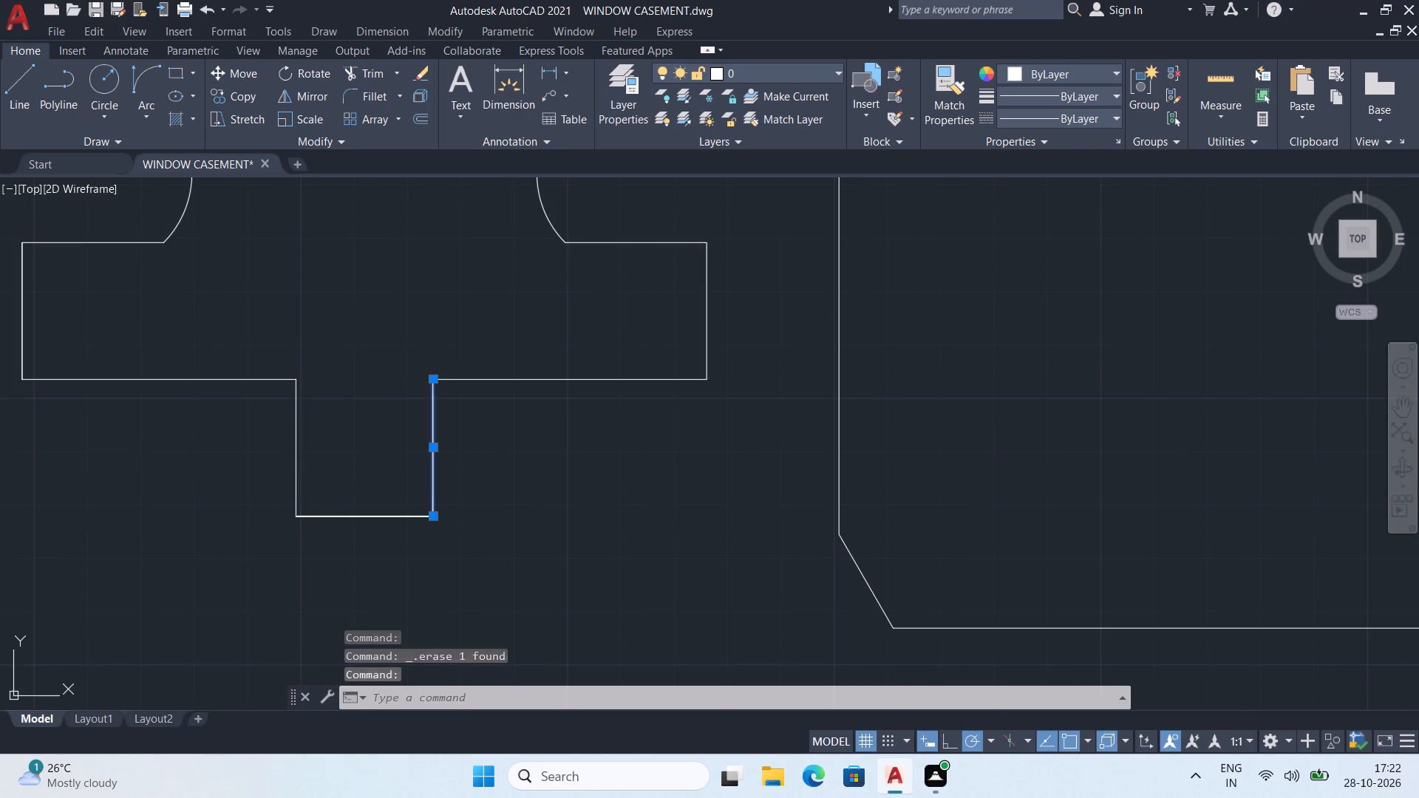
Erase the overlapping duplicate lines on the right vertical edge of the T-shaped part's narrow stem.
{"action": "left_click", "coordinate": [435, 465]}
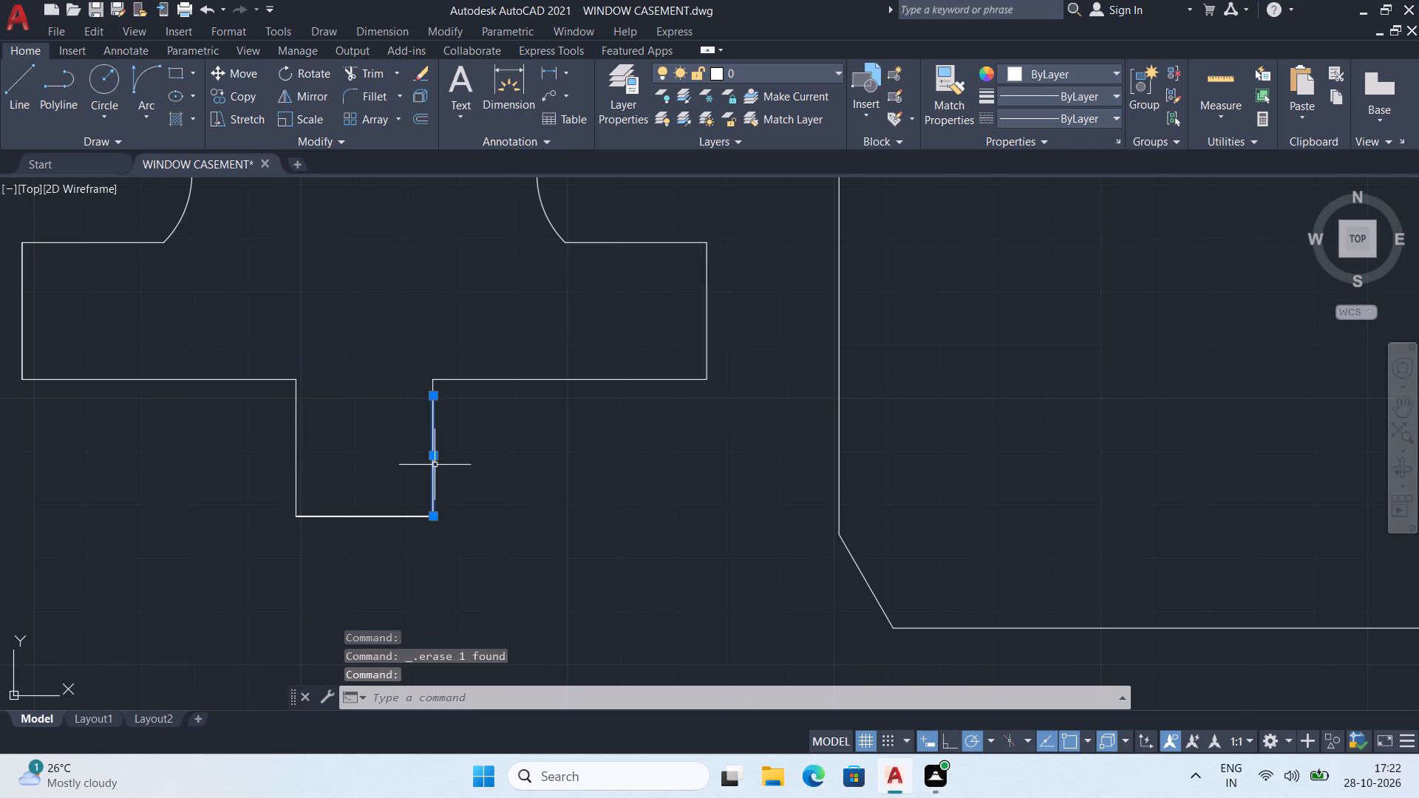
{"action": "key", "text": "Delete"}
{"action": "left_click", "coordinate": [435, 465]}
{"action": "key", "text": "Delete"}
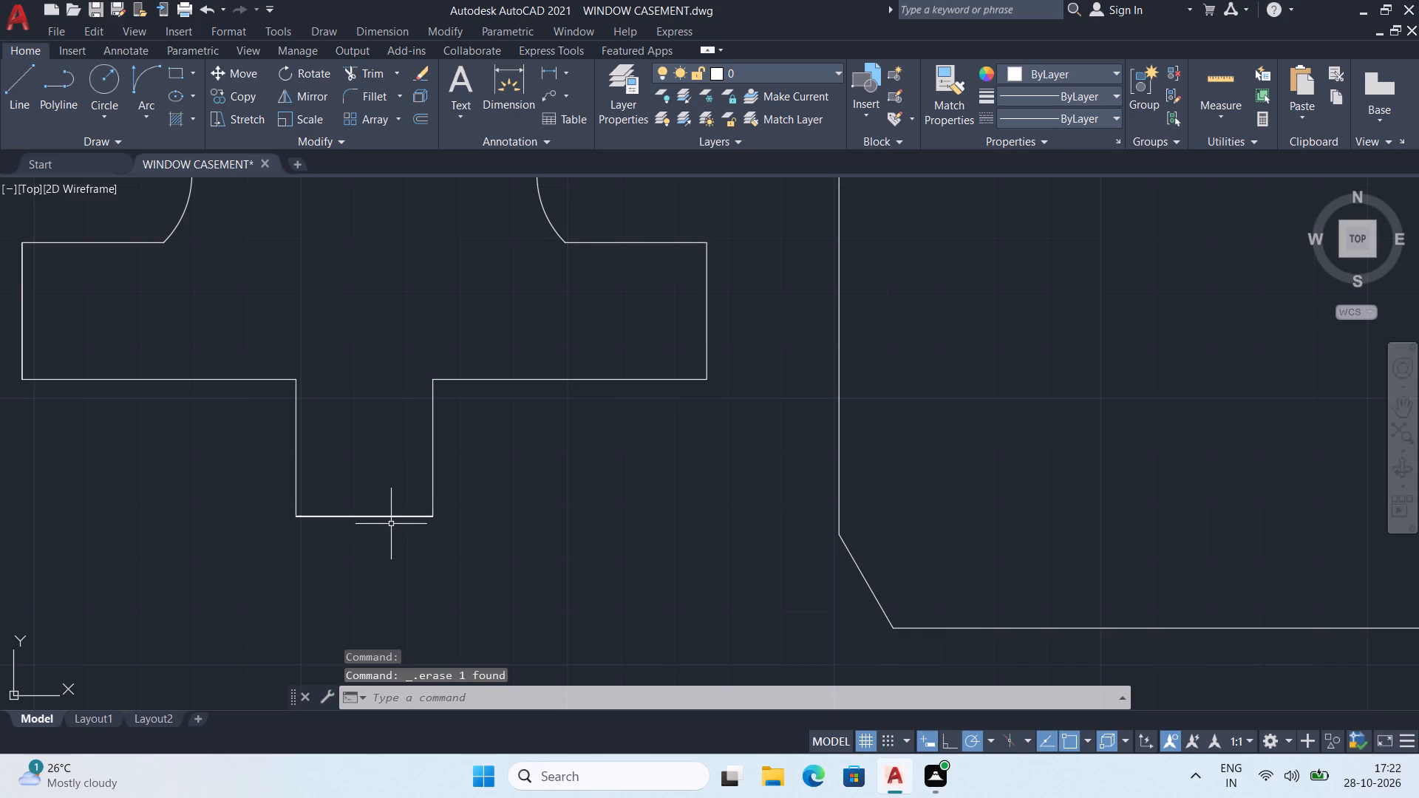
Erase the stacked duplicate lines on the stem's bottom edge, undoing the last erasure to keep a single line.
{"action": "left_click", "coordinate": [389, 519]}
{"action": "key", "text": "Delete"}
{"action": "left_click", "coordinate": [389, 519]}
{"action": "key", "text": "Delete"}
{"action": "left_click", "coordinate": [389, 519]}
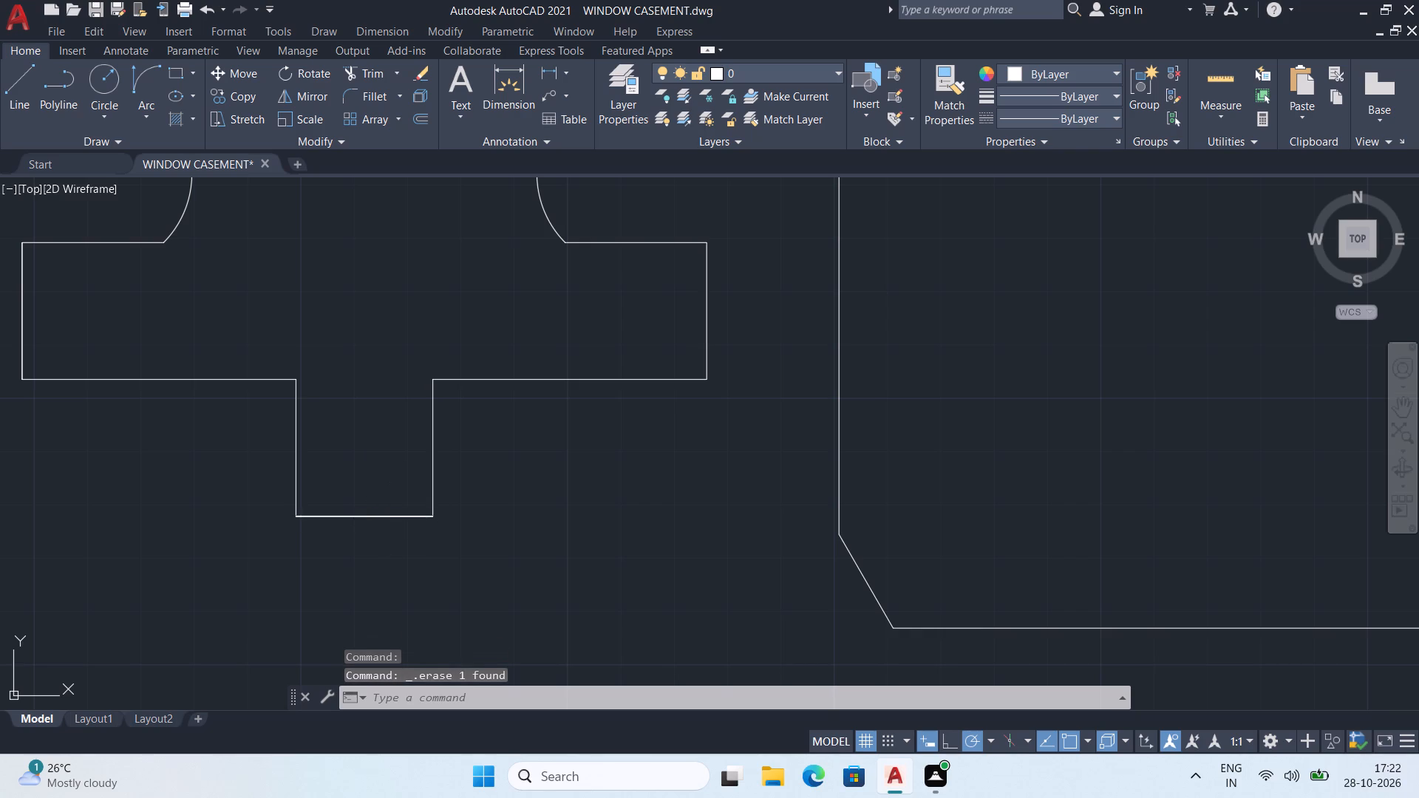
{"action": "key", "text": "Delete"}
{"action": "left_click", "coordinate": [389, 519]}
{"action": "key", "text": "Delete"}
{"action": "left_click", "coordinate": [389, 519]}
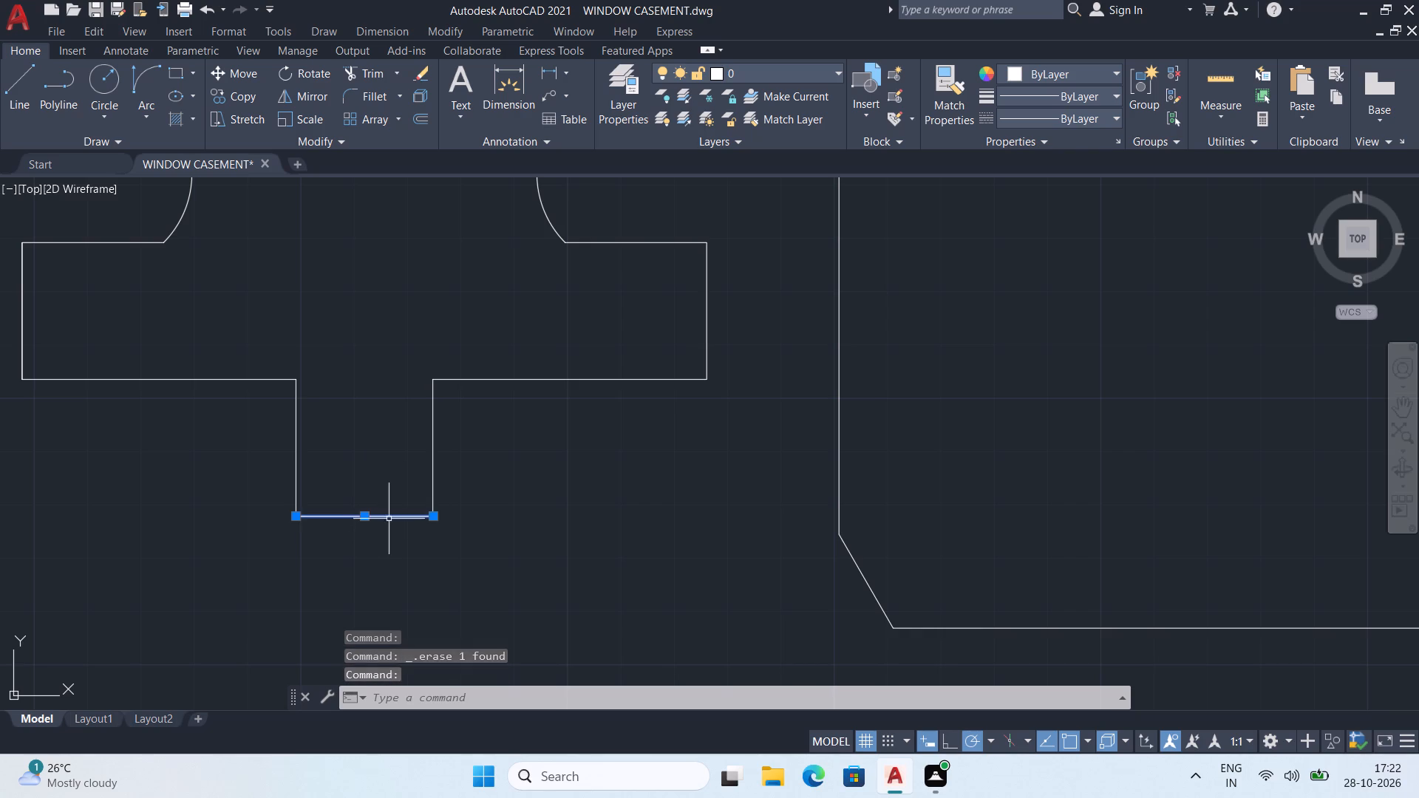
{"action": "key", "text": "Delete"}
{"action": "left_click", "coordinate": [389, 519]}
{"action": "key", "text": "Delete"}
{"action": "left_click", "coordinate": [389, 519]}
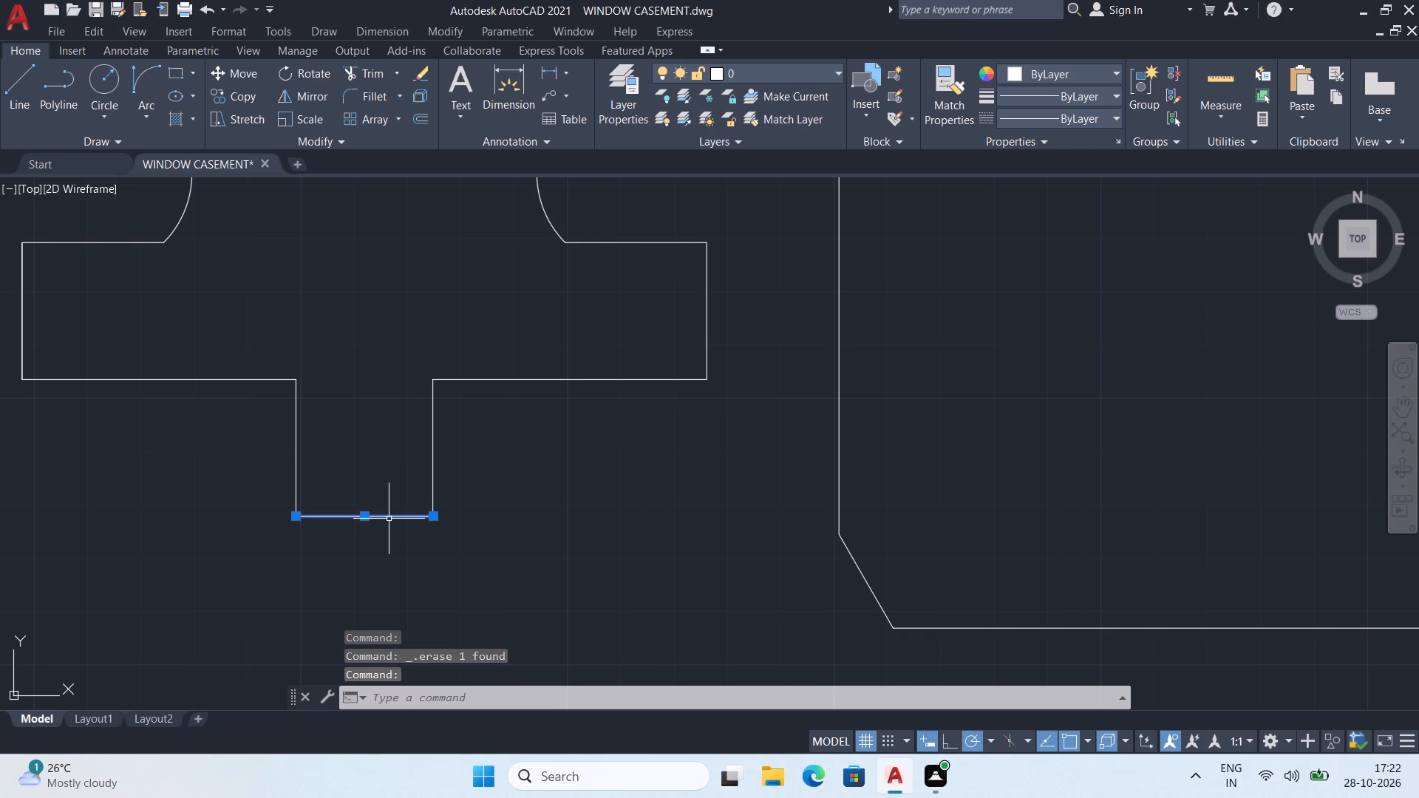
{"action": "key", "text": "Delete"}
{"action": "left_click", "coordinate": [389, 519]}
{"action": "key", "text": "Delete"}
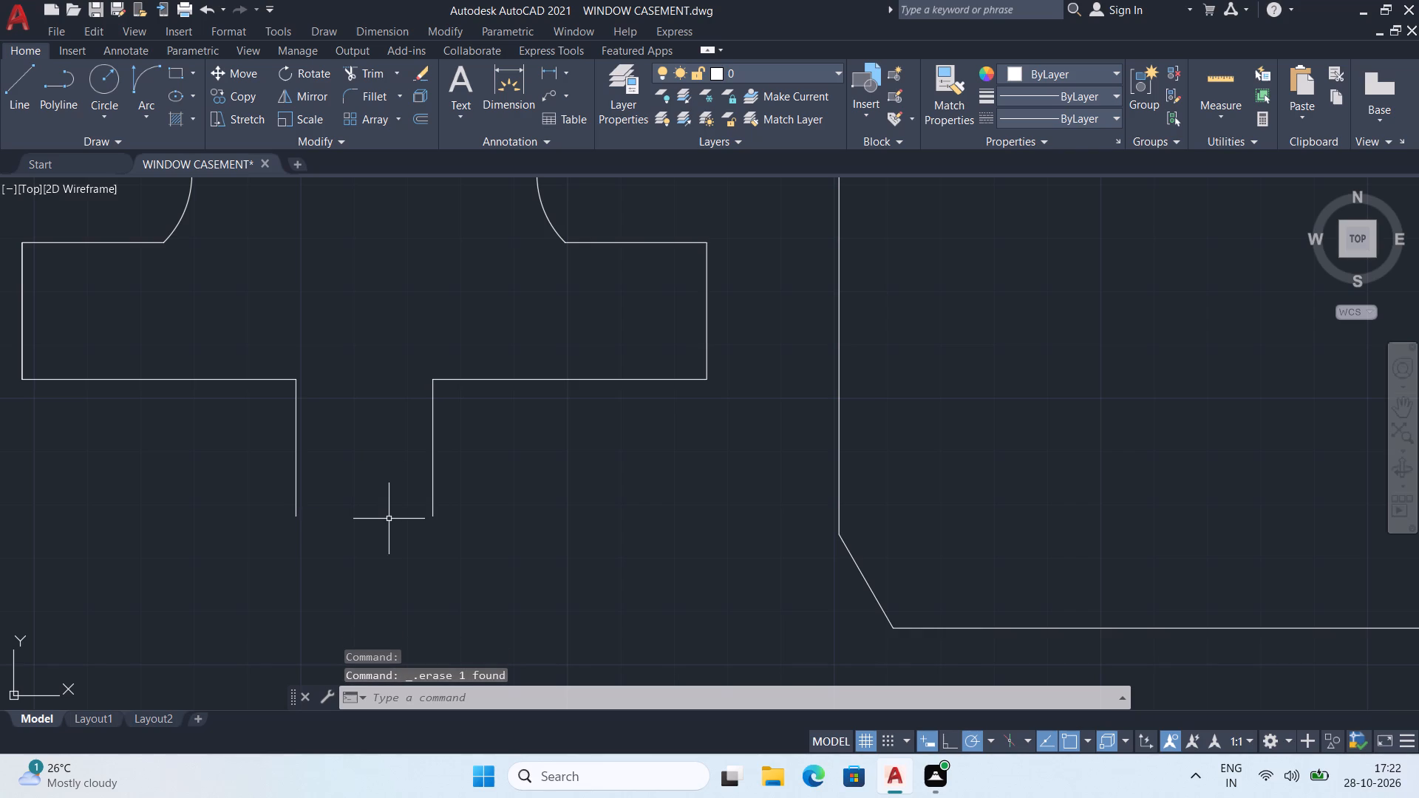
{"action": "key", "text": "ctrl+z"}
Erase the overlapping duplicate on the lower profile's left outer wall, undoing the last erasure to keep one line.
{"action": "scroll", "coordinate": [389, 519], "scroll_direction": "down", "scroll_amount": 3}
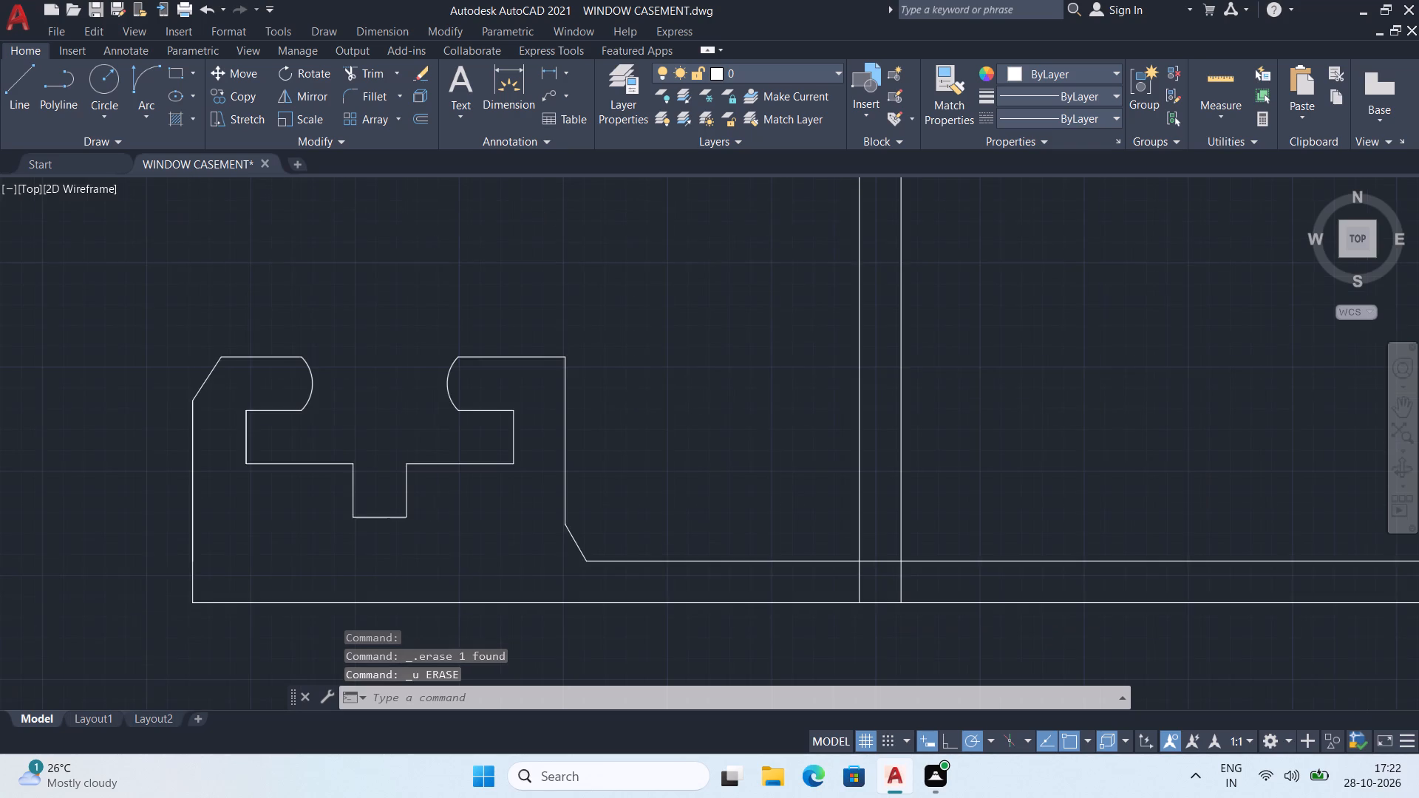
{"action": "middle_click_drag", "start_coordinate": [389, 519], "coordinate": [406, 525]}
{"action": "left_click", "coordinate": [285, 495]}
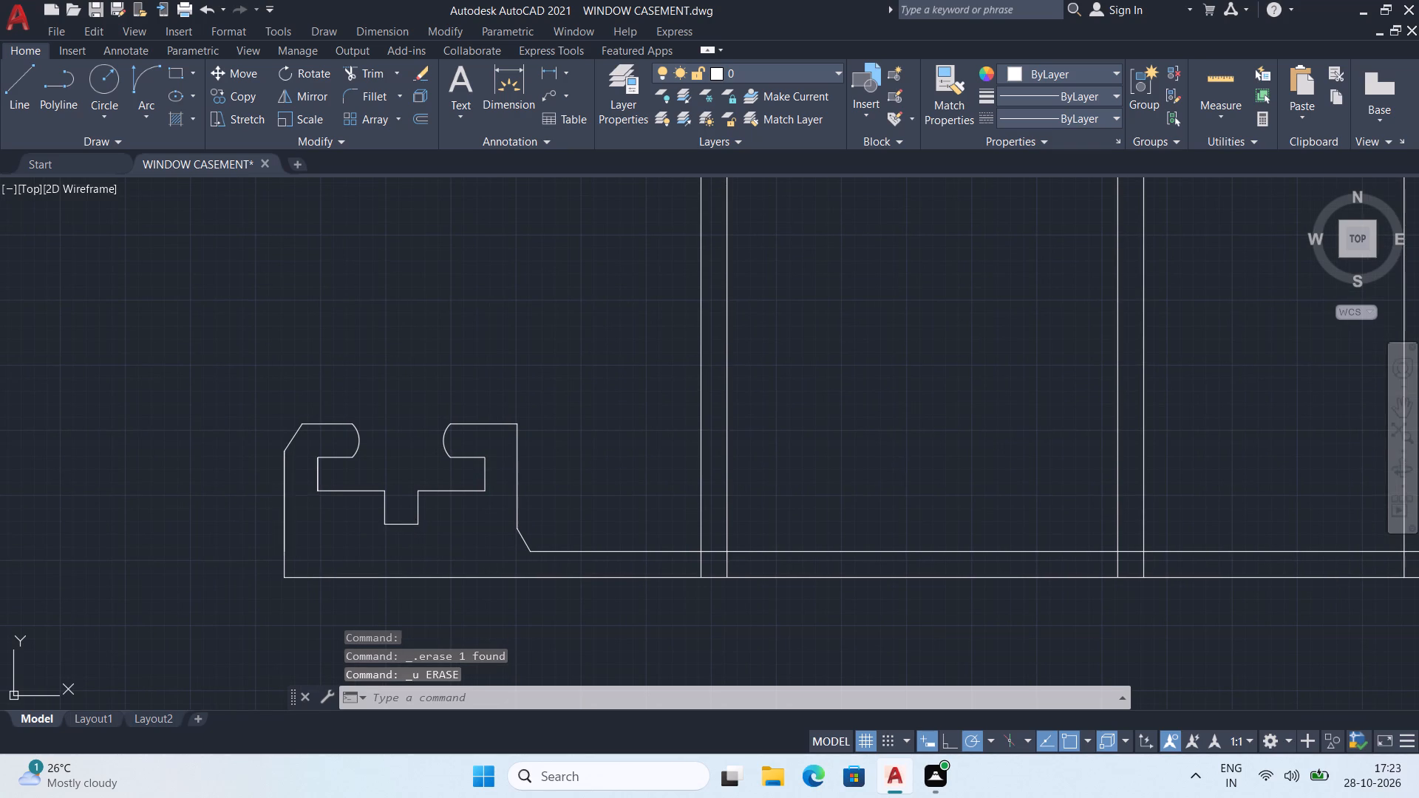
{"action": "key", "text": "Delete"}
{"action": "left_click", "coordinate": [285, 492]}
{"action": "key", "text": "Delete"}
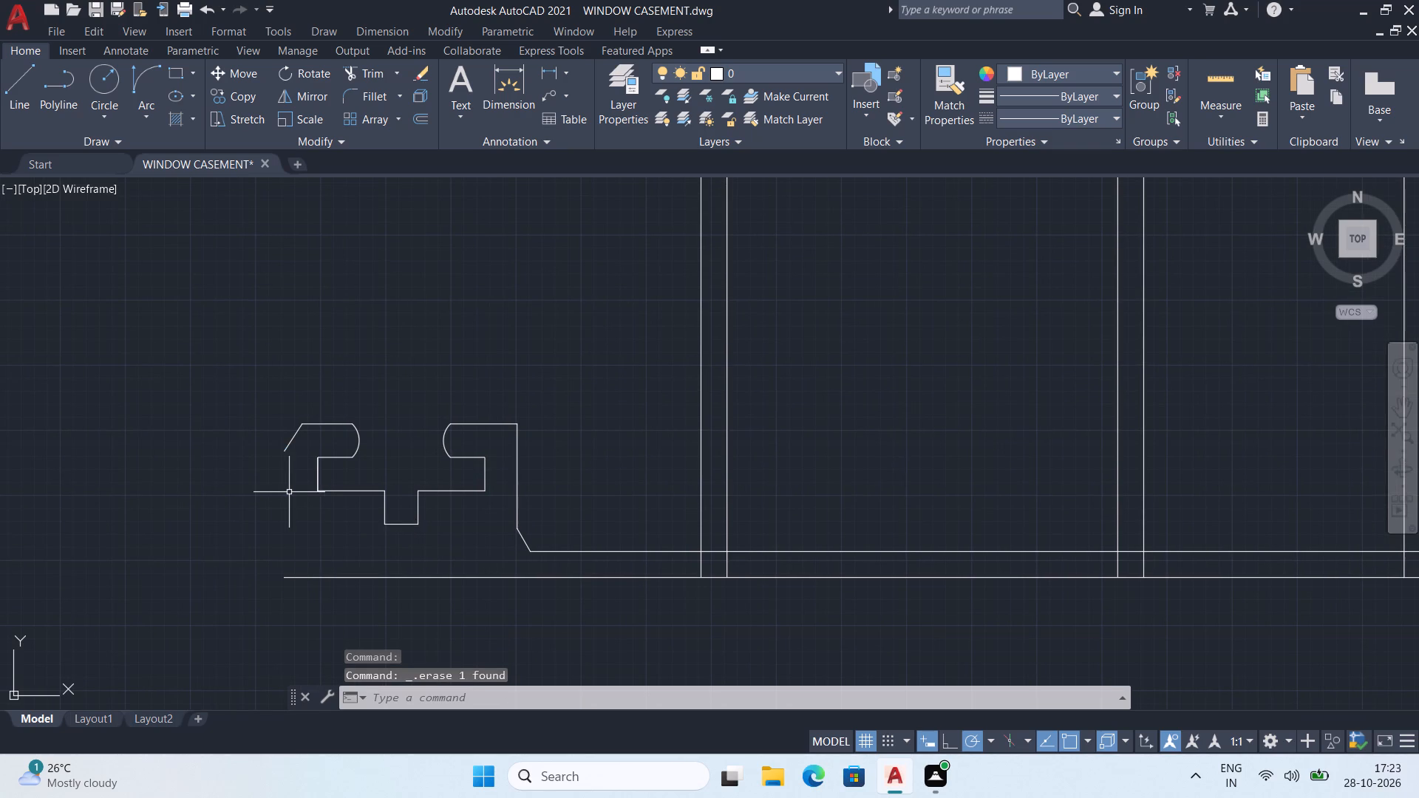
{"action": "key", "text": "ctrl+z"}
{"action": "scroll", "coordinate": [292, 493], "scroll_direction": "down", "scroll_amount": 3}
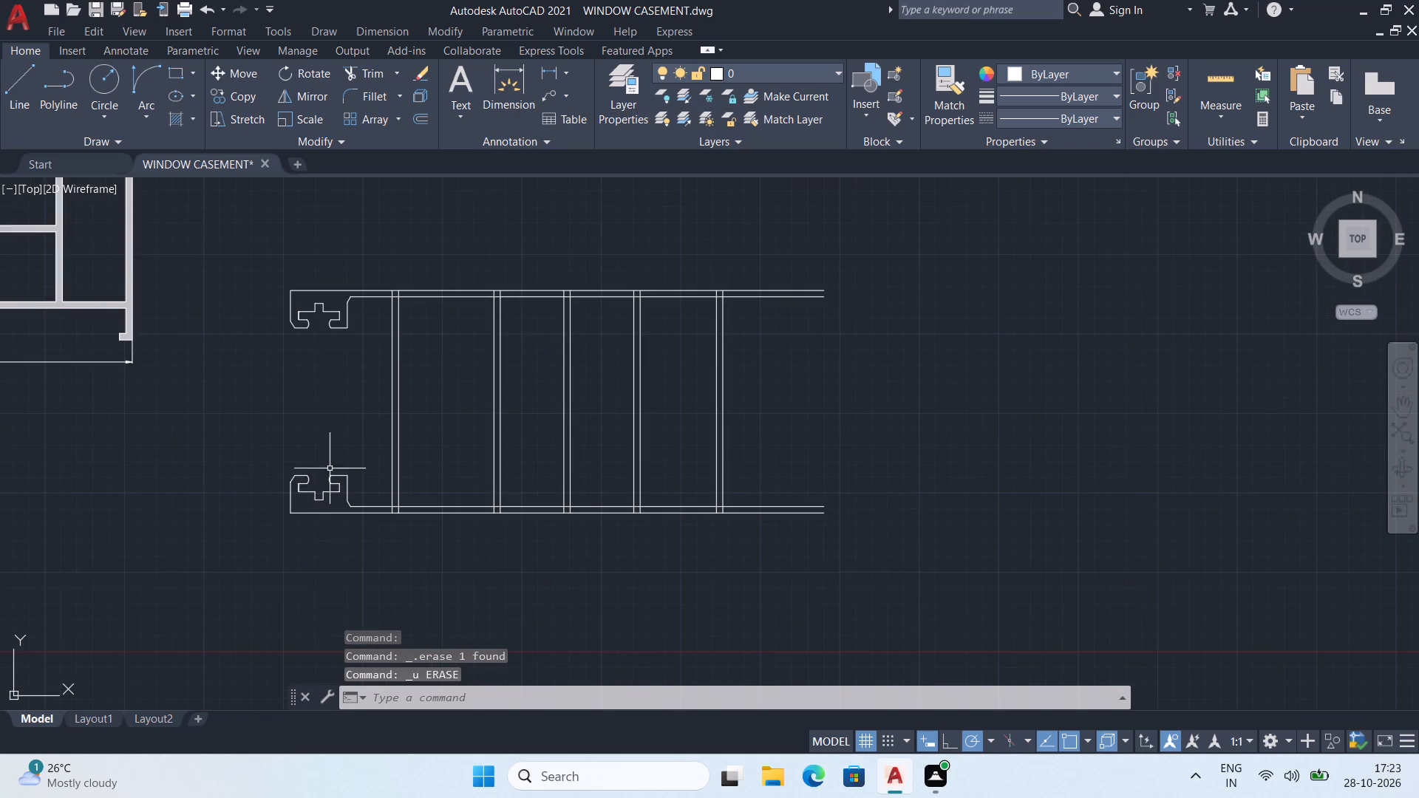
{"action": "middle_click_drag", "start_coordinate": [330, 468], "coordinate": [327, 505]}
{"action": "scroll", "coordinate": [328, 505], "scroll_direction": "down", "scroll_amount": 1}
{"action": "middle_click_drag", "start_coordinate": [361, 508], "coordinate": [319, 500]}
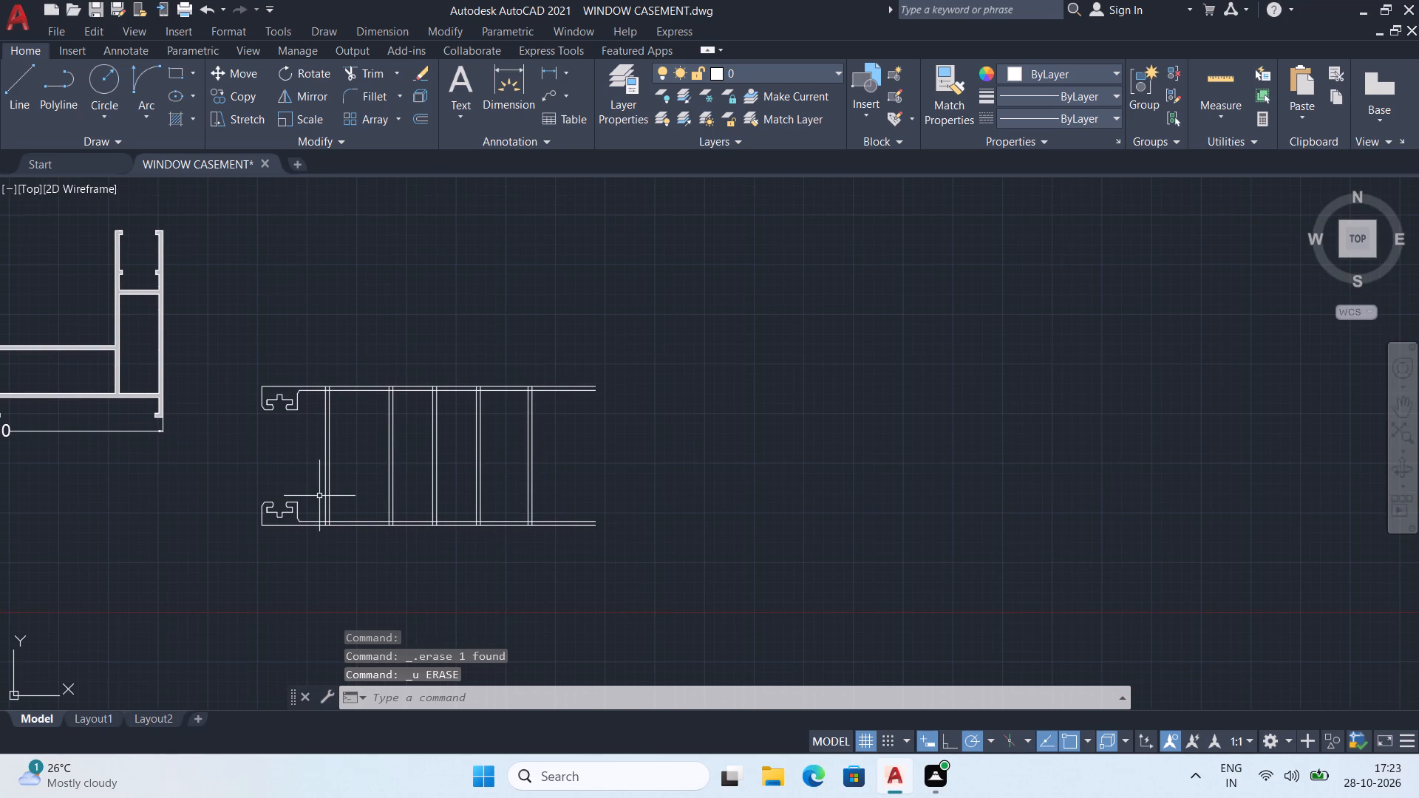
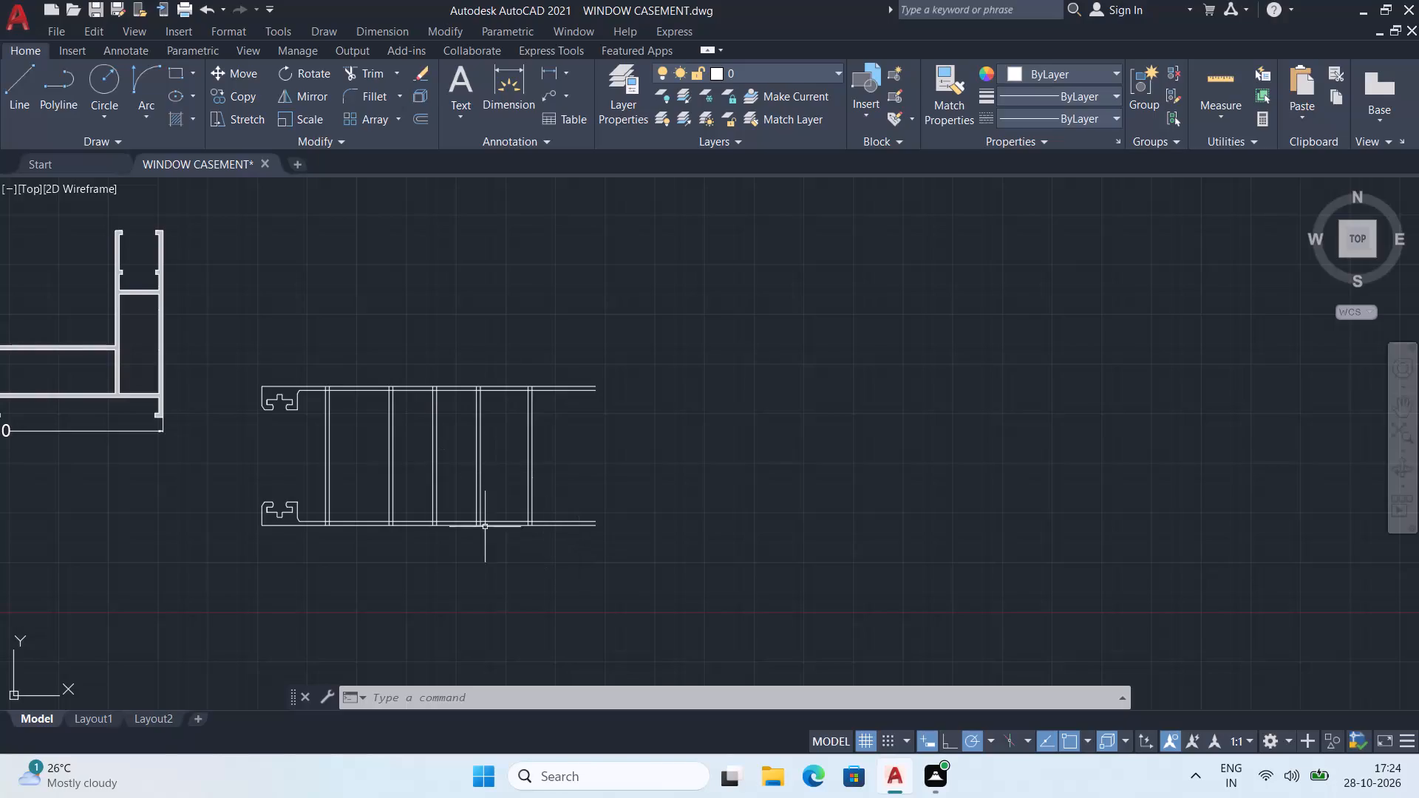
Examine the two hooked profile ends, the horizontal rails and the paired vertical rib lines between them.
{"action": "scroll", "coordinate": [383, 503], "scroll_direction": "up", "scroll_amount": 1}
{"action": "middle_click_drag", "start_coordinate": [387, 505], "coordinate": [378, 568]}
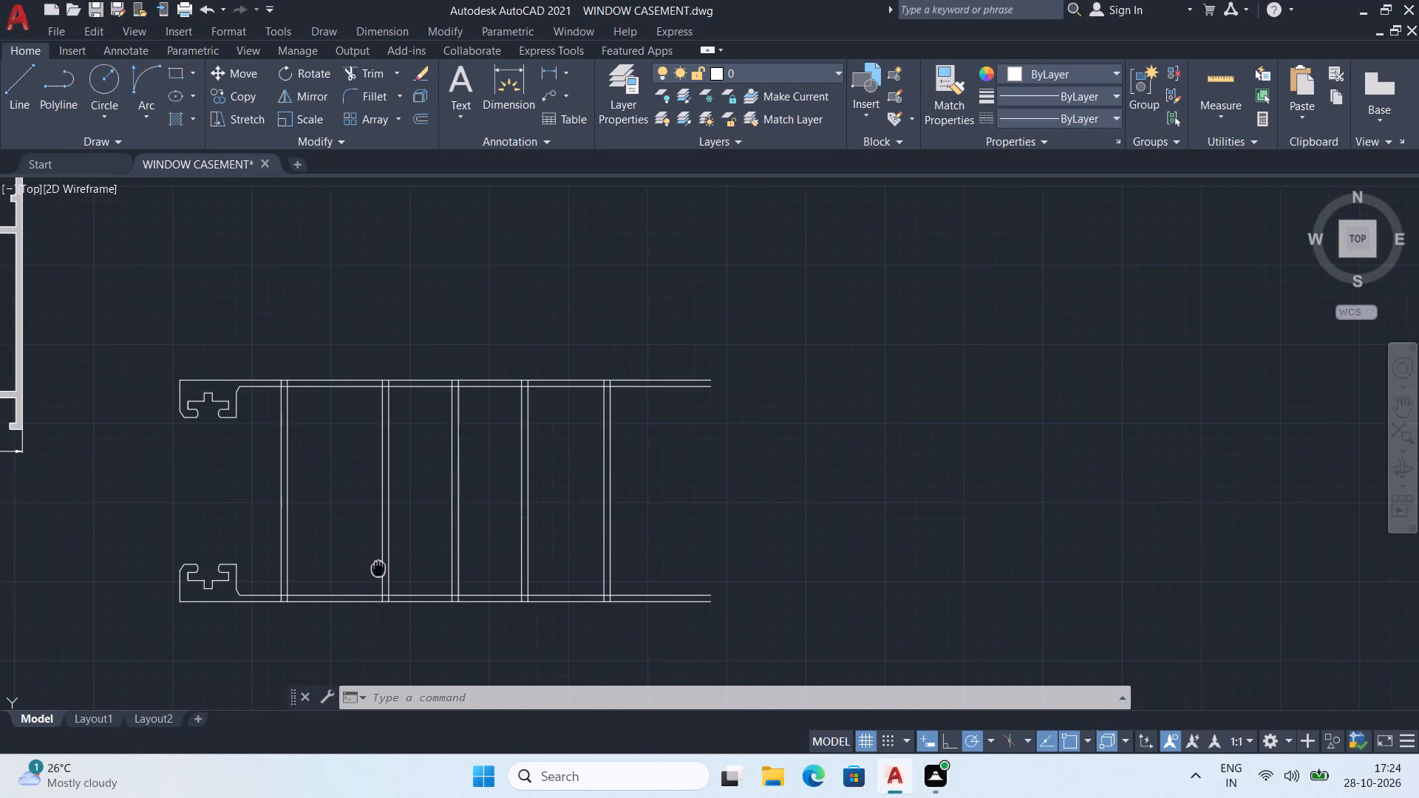
{"action": "middle_click_drag", "start_coordinate": [378, 568], "coordinate": [378, 569]}
{"action": "scroll", "coordinate": [372, 522], "scroll_direction": "down", "scroll_amount": 1}
{"action": "middle_click_drag", "start_coordinate": [370, 533], "coordinate": [392, 523]}
{"action": "scroll", "coordinate": [309, 569], "scroll_direction": "up", "scroll_amount": 2}
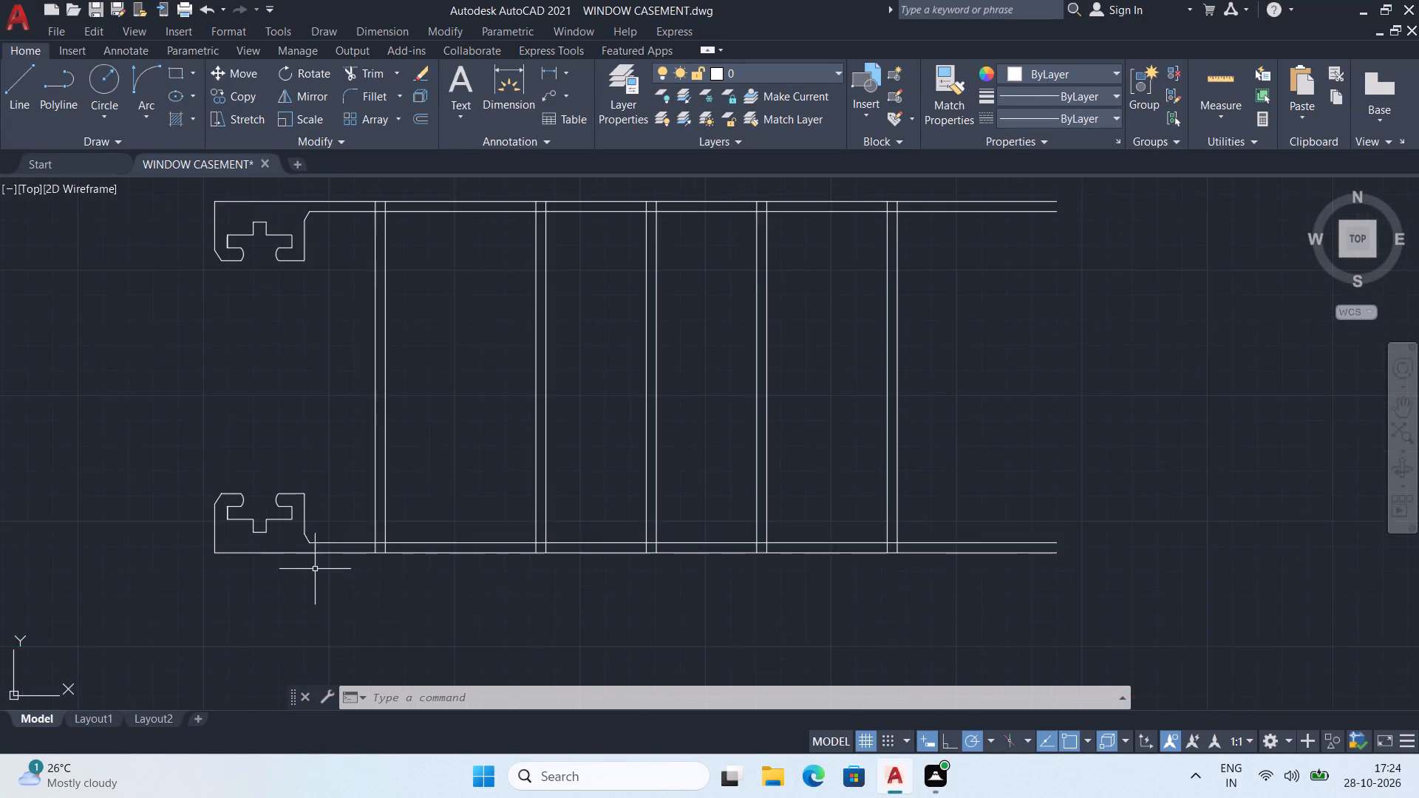
{"action": "middle_click_drag", "start_coordinate": [321, 567], "coordinate": [319, 587]}
{"action": "scroll", "coordinate": [362, 483], "scroll_direction": "down", "scroll_amount": 1}
{"action": "middle_click_drag", "start_coordinate": [387, 491], "coordinate": [368, 506]}
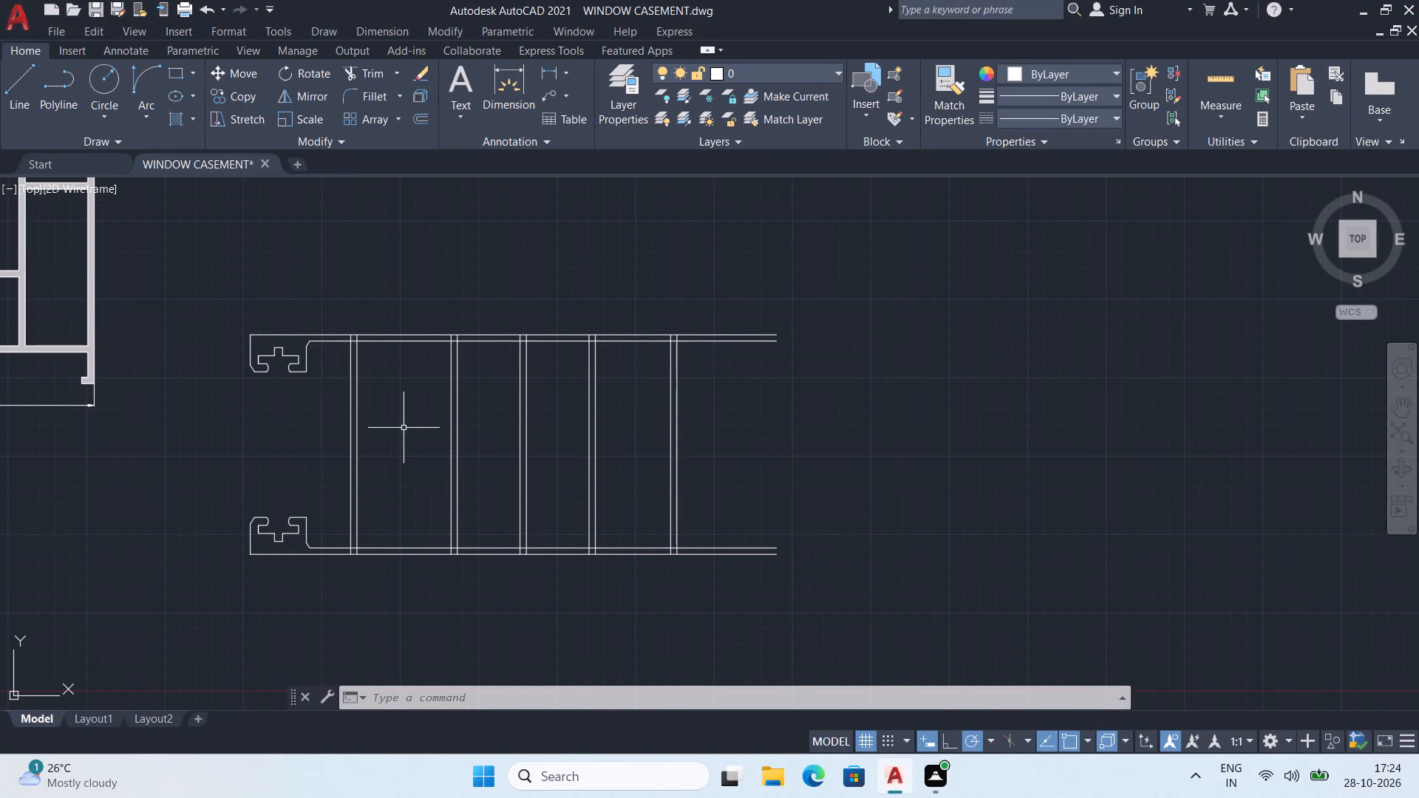
{"action": "scroll", "coordinate": [349, 364], "scroll_direction": "up", "scroll_amount": 1}
{"action": "middle_click_drag", "start_coordinate": [350, 366], "coordinate": [353, 403]}
{"action": "scroll", "coordinate": [361, 395], "scroll_direction": "down", "scroll_amount": 1}
{"action": "middle_click", "coordinate": [372, 396]}
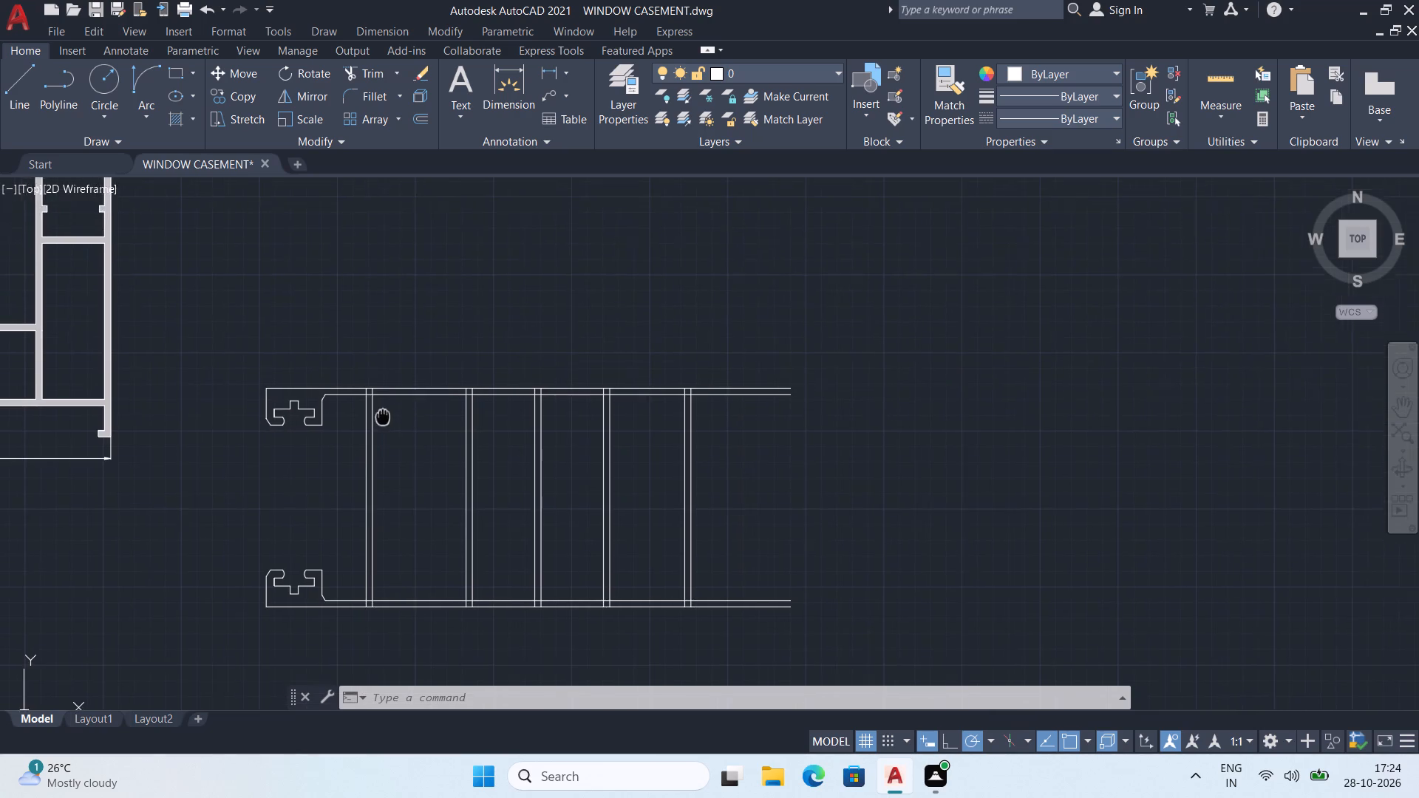
{"action": "middle_click_drag", "start_coordinate": [321, 452], "coordinate": [326, 483]}
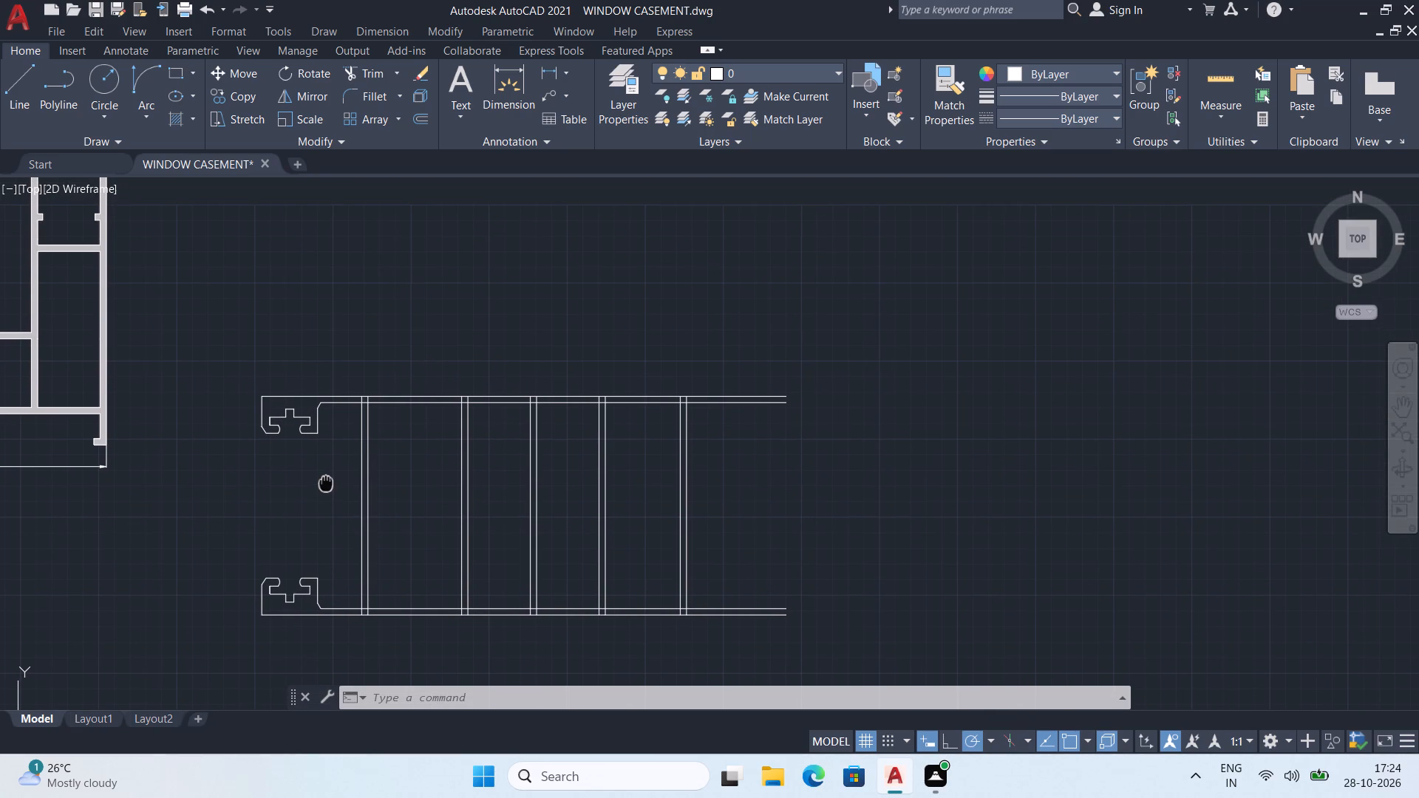
{"action": "middle_click_drag", "start_coordinate": [326, 483], "coordinate": [322, 464]}
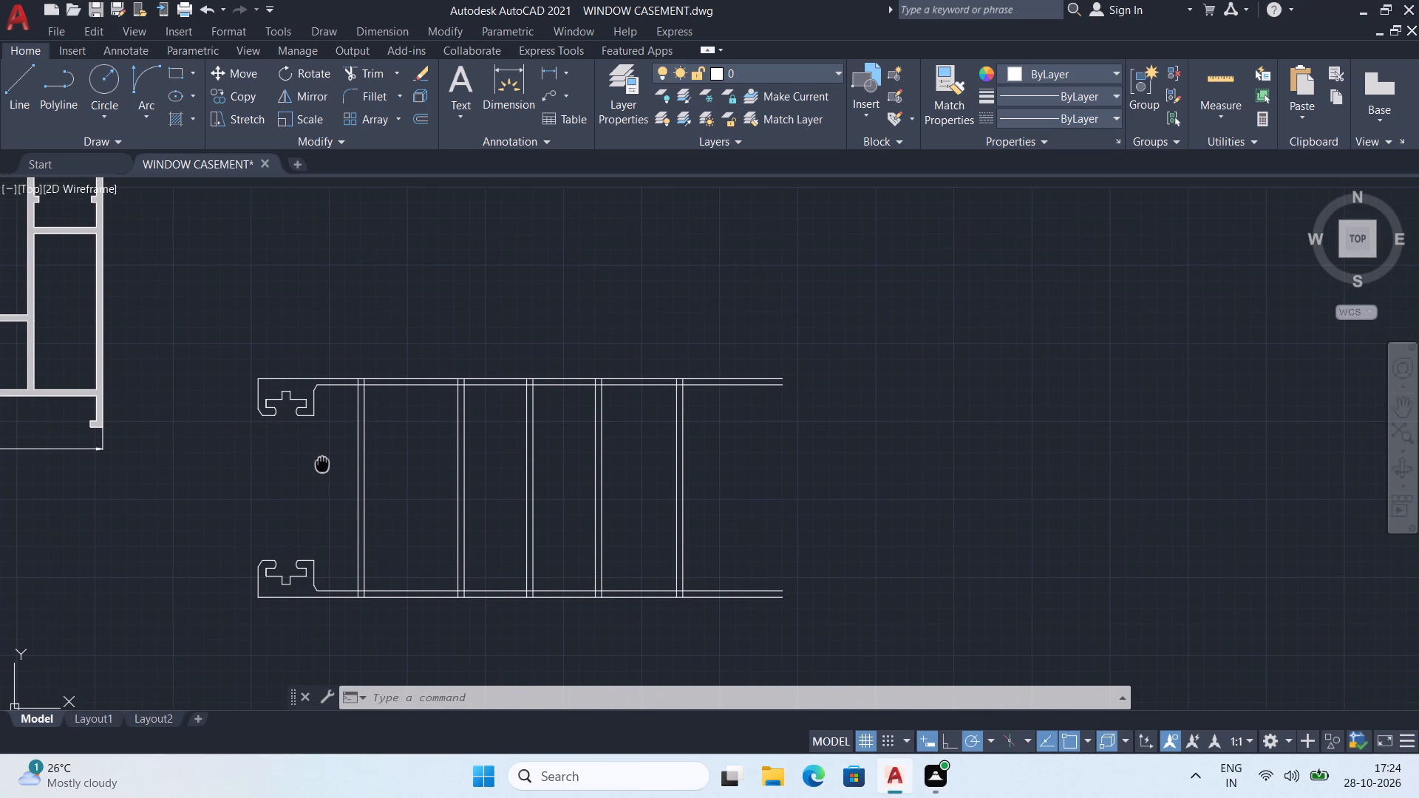
{"action": "middle_click_drag", "start_coordinate": [322, 464], "coordinate": [321, 479]}
{"action": "scroll", "coordinate": [327, 468], "scroll_direction": "up", "scroll_amount": 1}
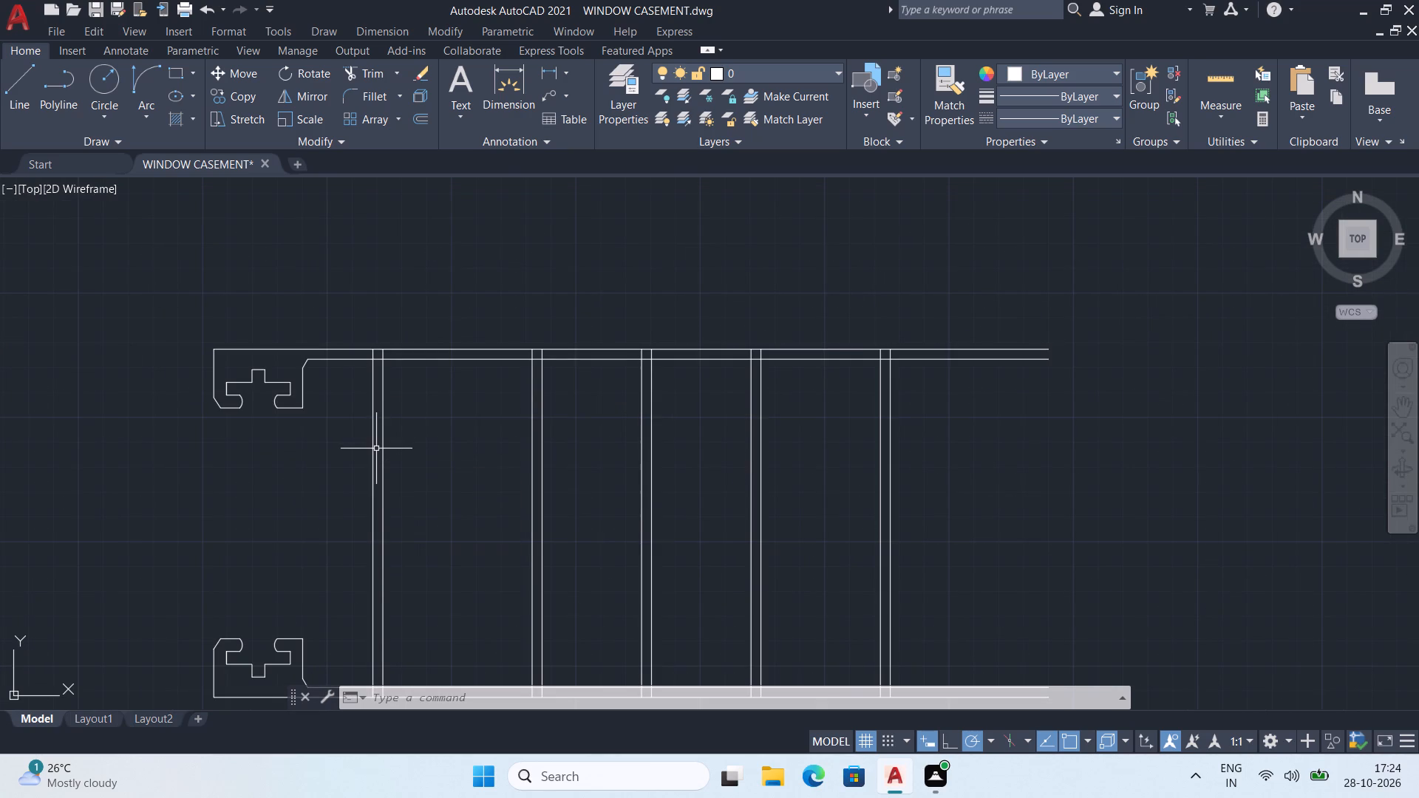
{"action": "scroll", "coordinate": [606, 488], "scroll_direction": "down", "scroll_amount": 2}
{"action": "middle_click_drag", "start_coordinate": [606, 488], "coordinate": [565, 460]}
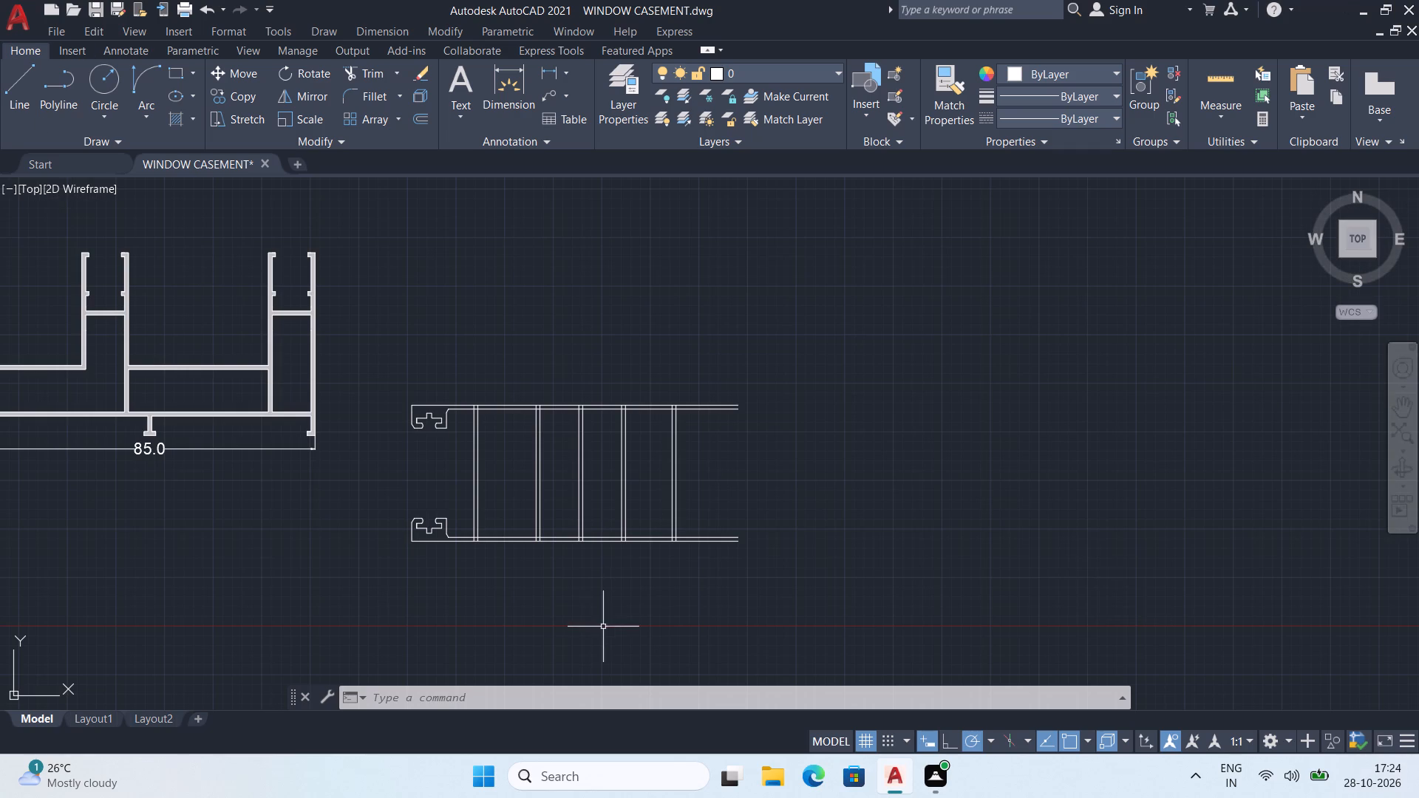
Move the pair of vertical lines forming the leftmost rib 1 unit to the right along the bottom rail.
{"action": "middle_click_drag", "start_coordinate": [475, 490], "coordinate": [551, 392]}
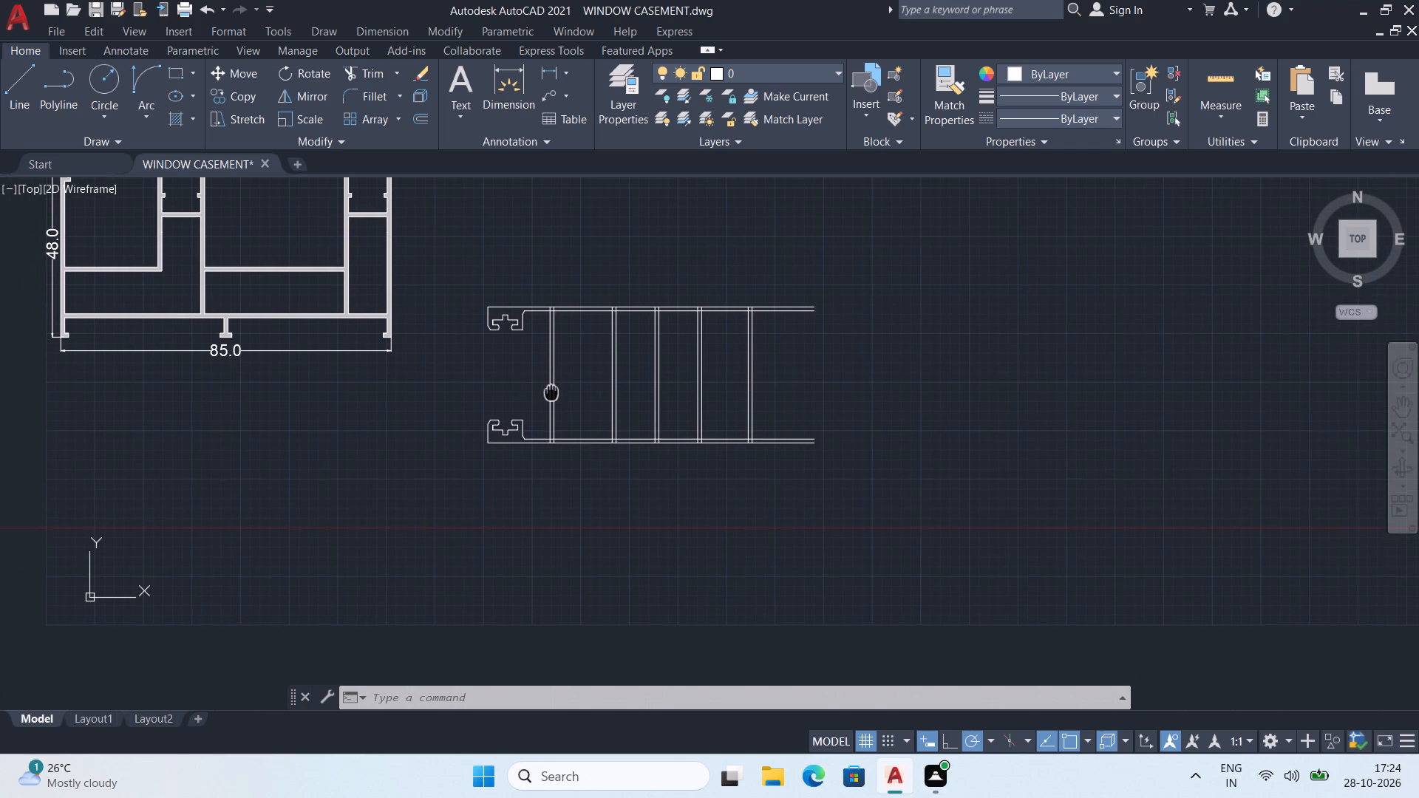
{"action": "middle_click_drag", "start_coordinate": [551, 392], "coordinate": [551, 401]}
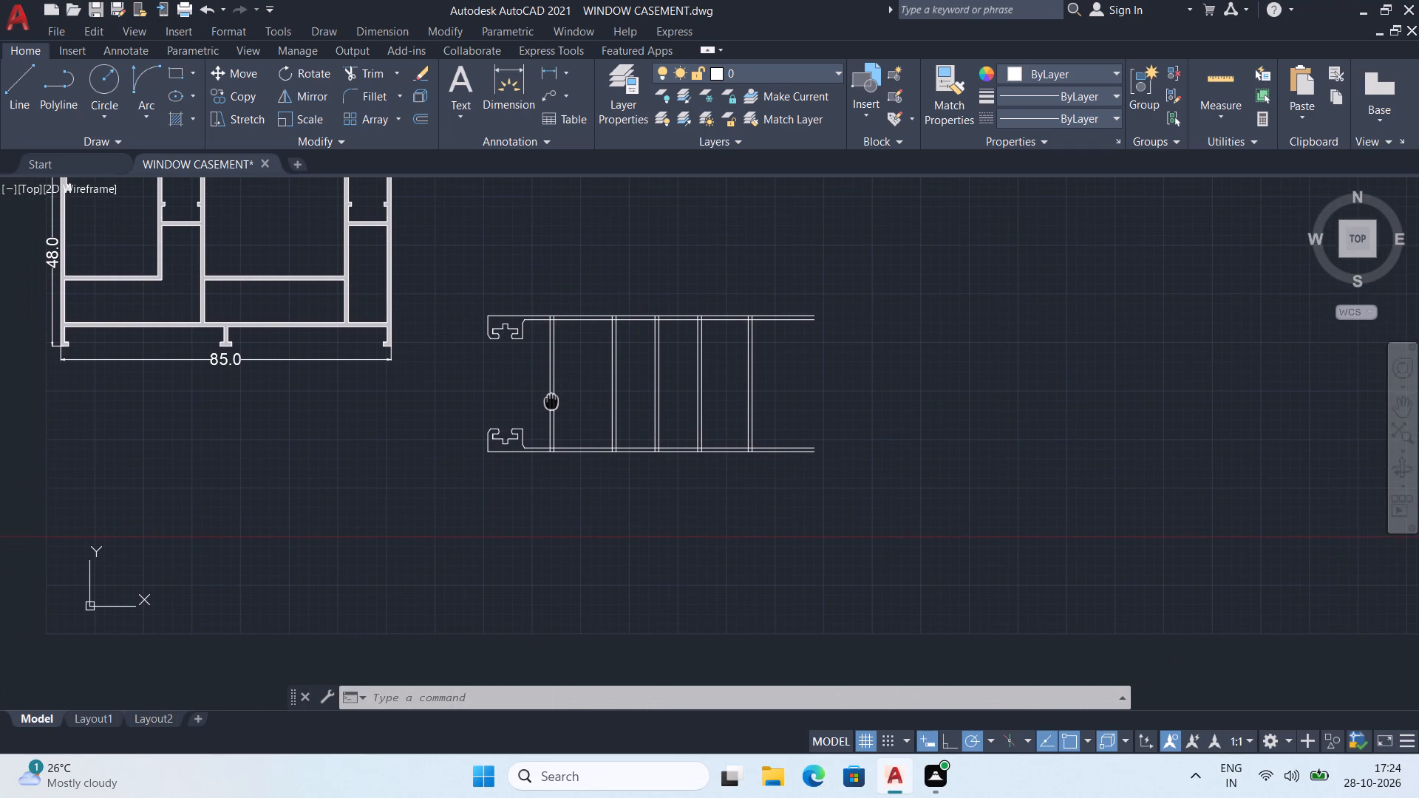
{"action": "middle_click_drag", "start_coordinate": [551, 401], "coordinate": [551, 402]}
{"action": "scroll", "coordinate": [551, 334], "scroll_direction": "up", "scroll_amount": 2}
{"action": "left_click", "coordinate": [514, 282]}
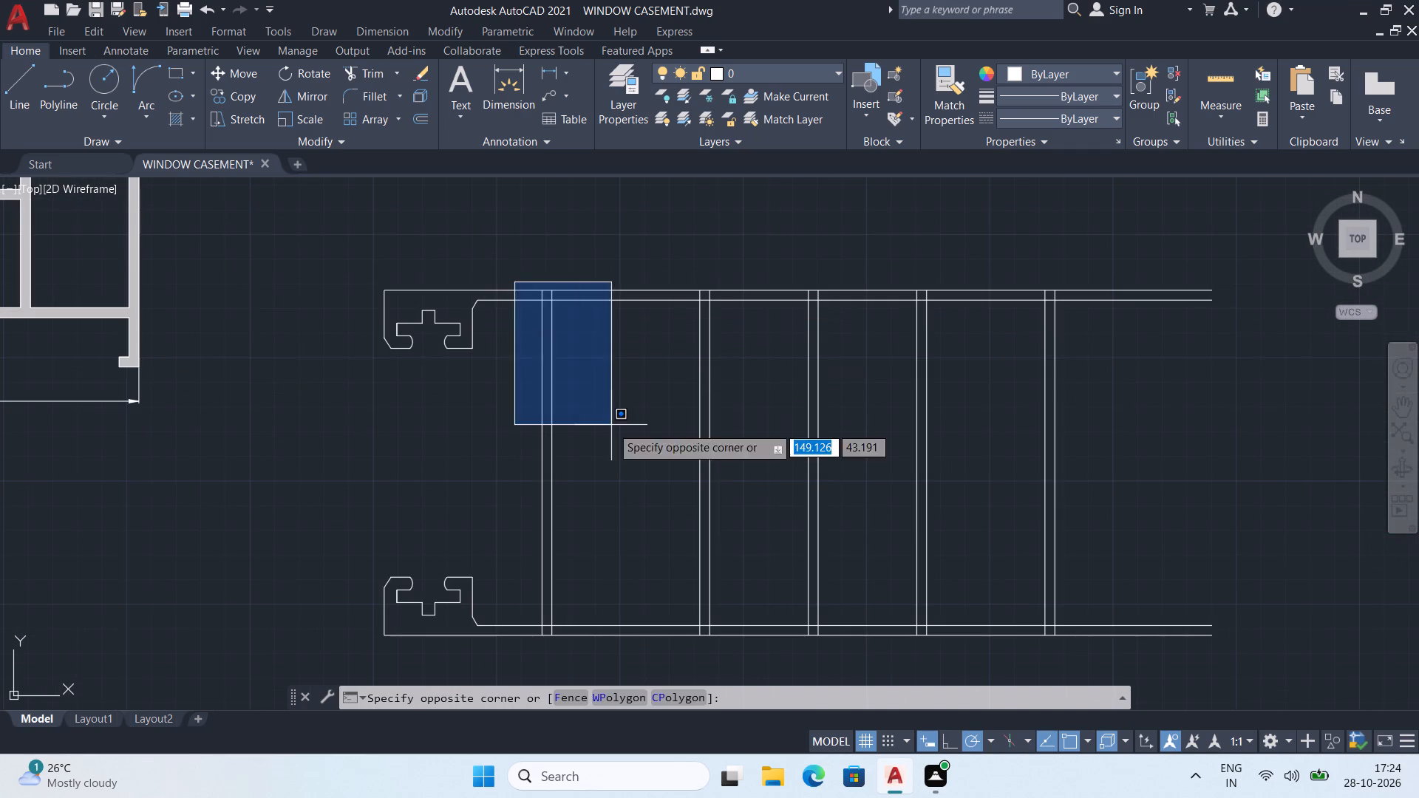
{"action": "middle_click_drag", "start_coordinate": [611, 421], "coordinate": [623, 305]}
{"action": "left_click", "coordinate": [608, 578]}
{"action": "middle_click_drag", "start_coordinate": [610, 559], "coordinate": [613, 595]}
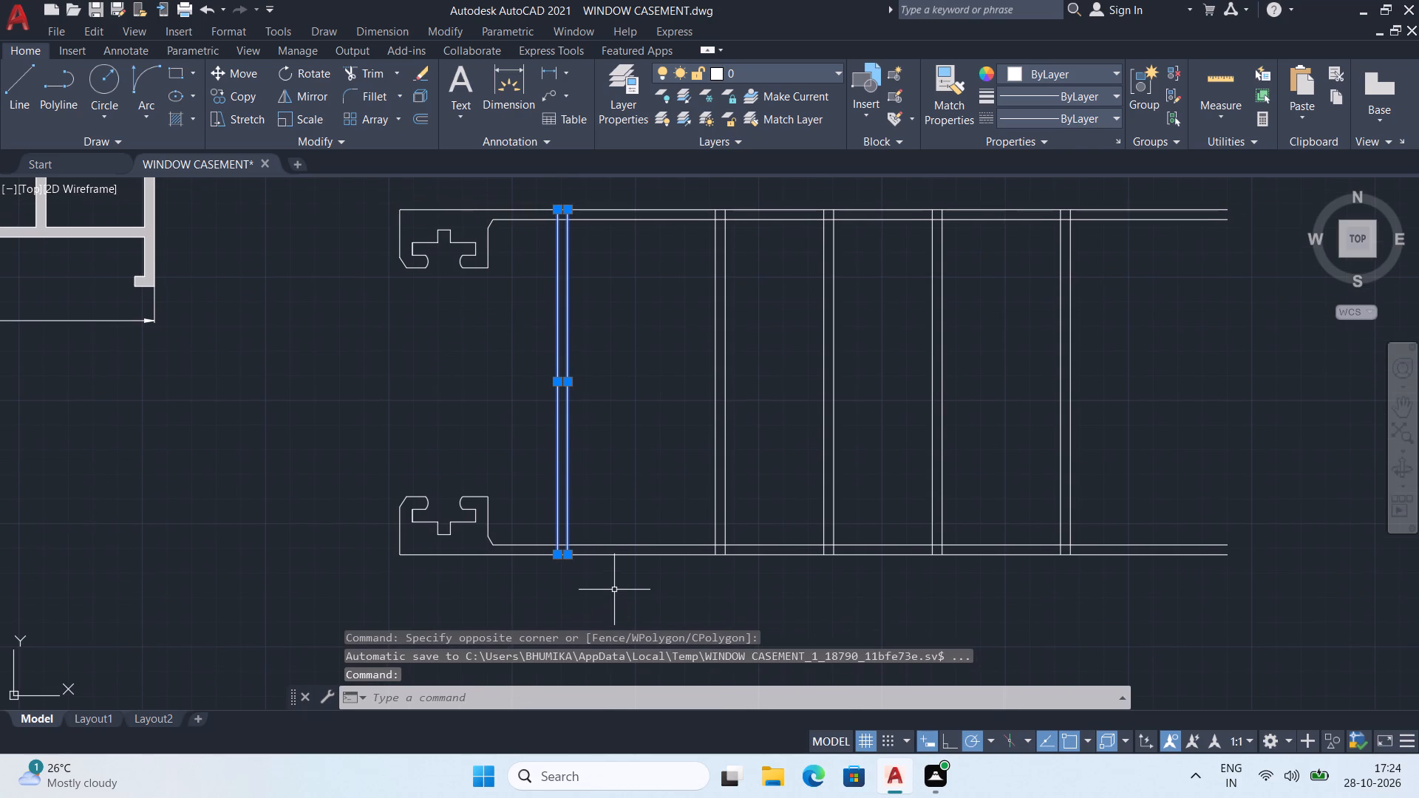
{"action": "key", "text": "m"}
{"action": "key", "text": "Return"}
{"action": "scroll", "coordinate": [544, 560], "scroll_direction": "up", "scroll_amount": 3}
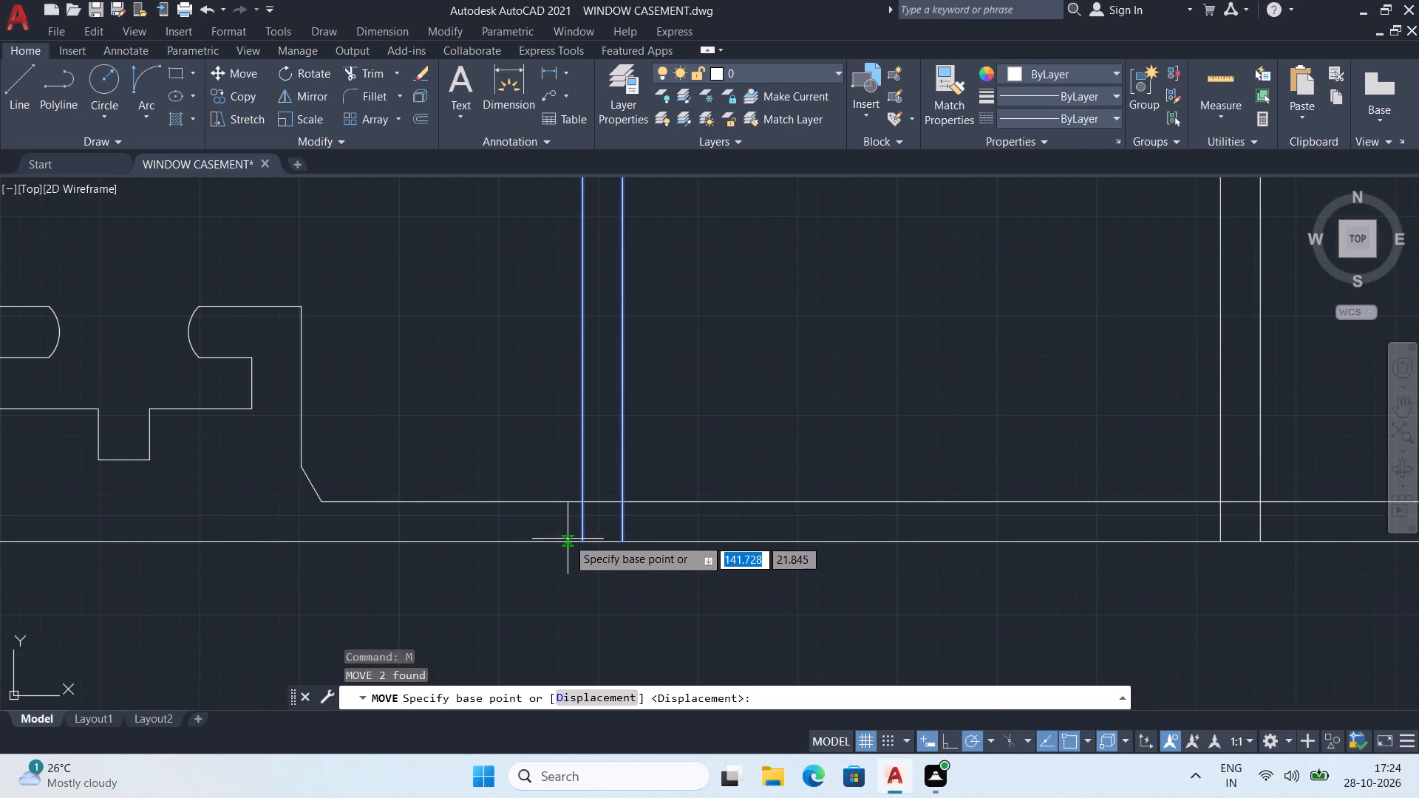
{"action": "left_click", "coordinate": [578, 539]}
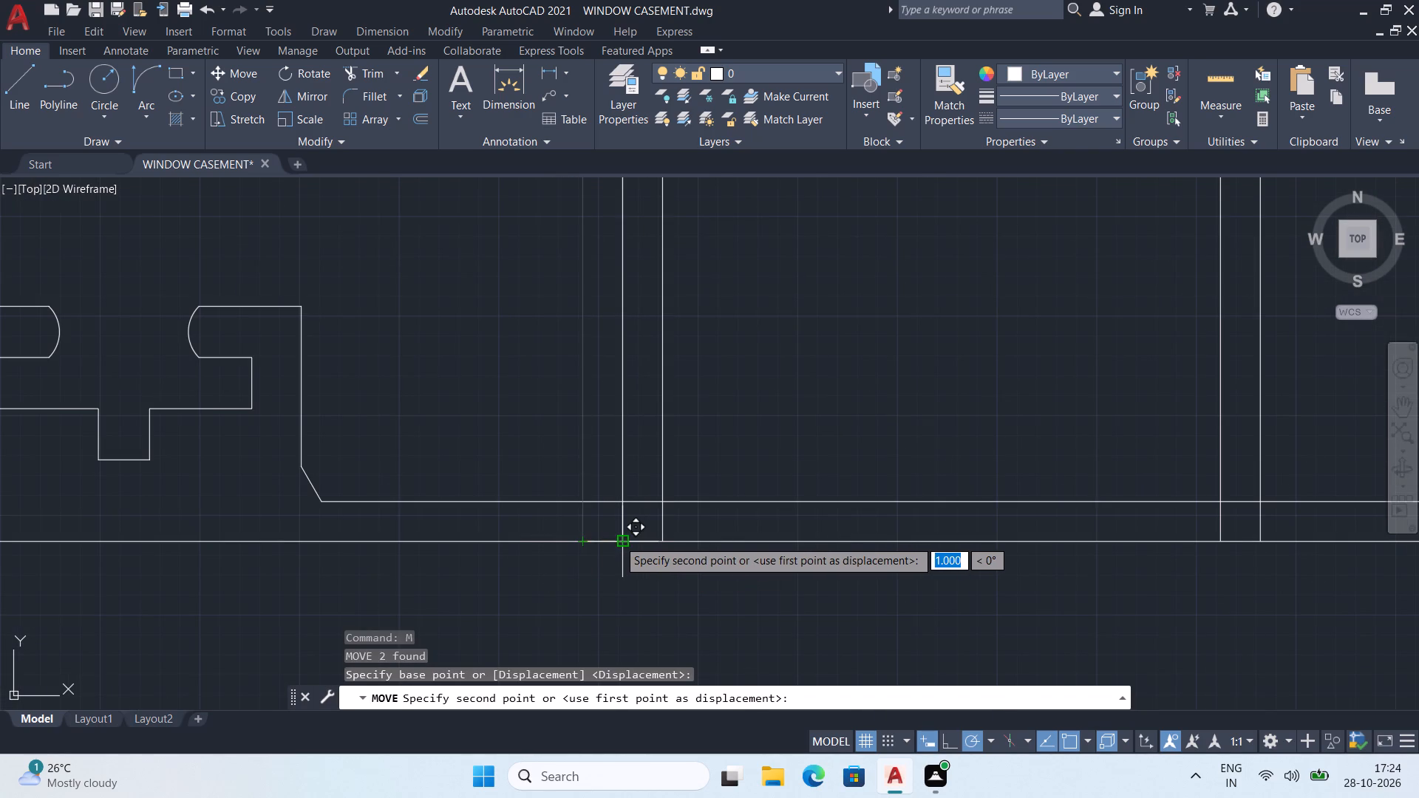
{"action": "left_click", "coordinate": [618, 539]}
{"action": "scroll", "coordinate": [633, 520], "scroll_direction": "down", "scroll_amount": 3}
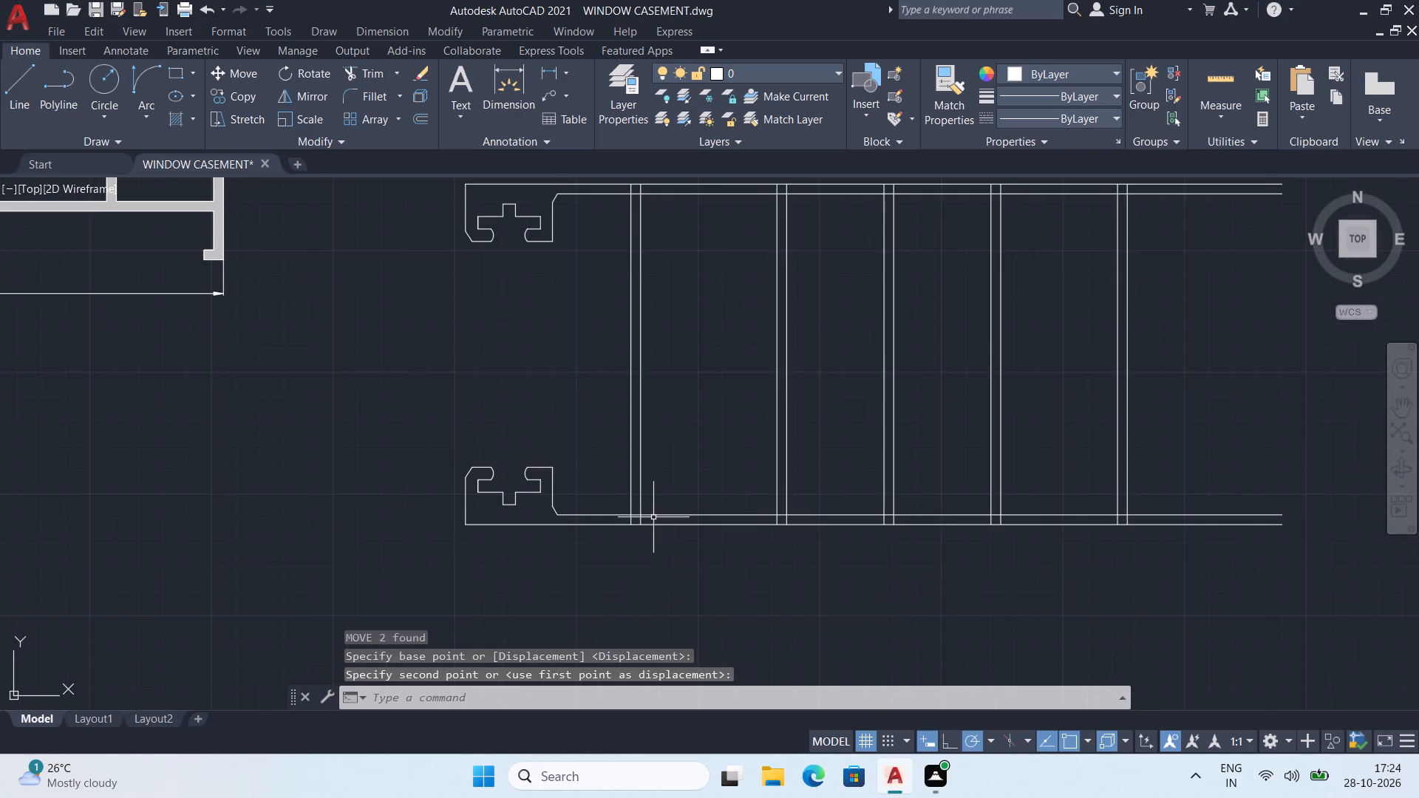
{"action": "middle_click_drag", "start_coordinate": [659, 532], "coordinate": [670, 567]}
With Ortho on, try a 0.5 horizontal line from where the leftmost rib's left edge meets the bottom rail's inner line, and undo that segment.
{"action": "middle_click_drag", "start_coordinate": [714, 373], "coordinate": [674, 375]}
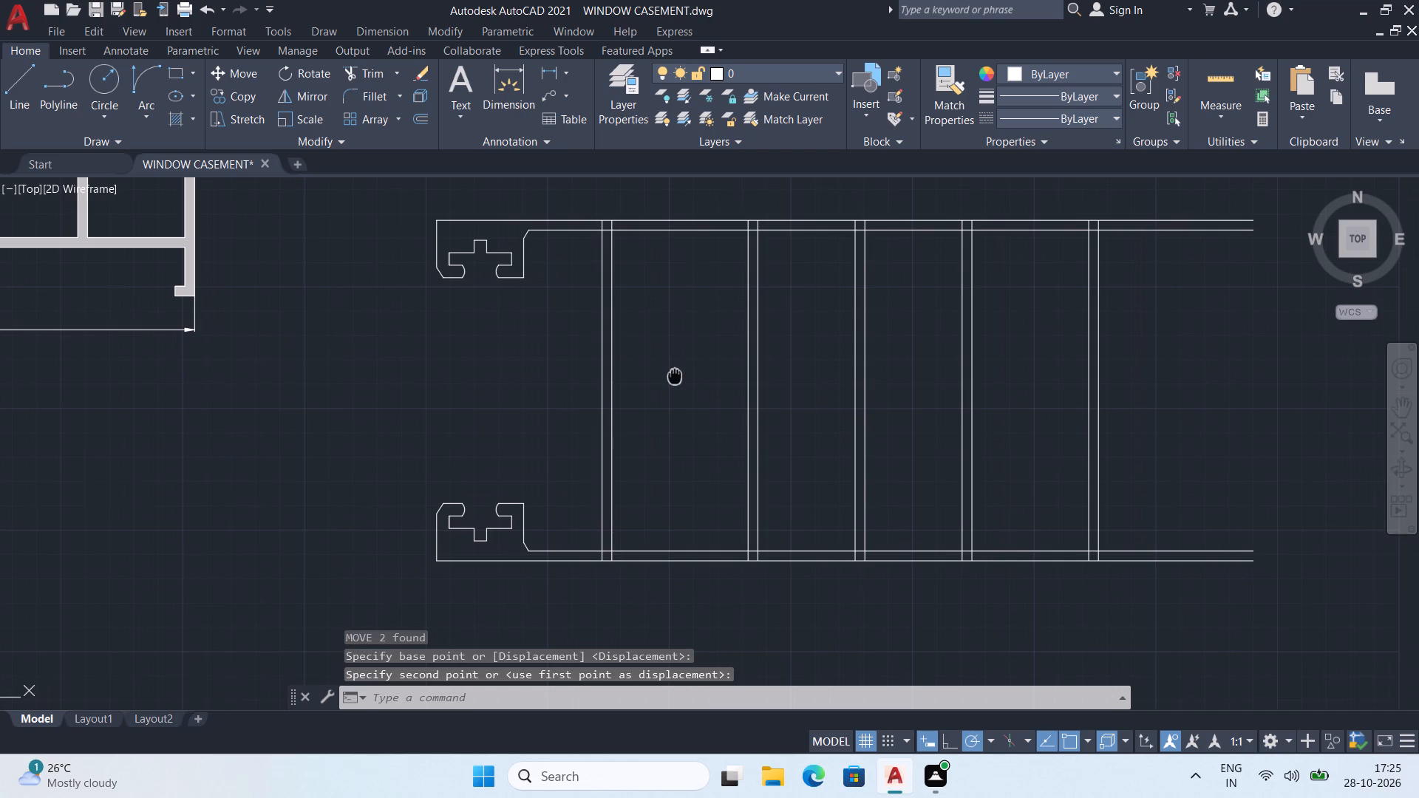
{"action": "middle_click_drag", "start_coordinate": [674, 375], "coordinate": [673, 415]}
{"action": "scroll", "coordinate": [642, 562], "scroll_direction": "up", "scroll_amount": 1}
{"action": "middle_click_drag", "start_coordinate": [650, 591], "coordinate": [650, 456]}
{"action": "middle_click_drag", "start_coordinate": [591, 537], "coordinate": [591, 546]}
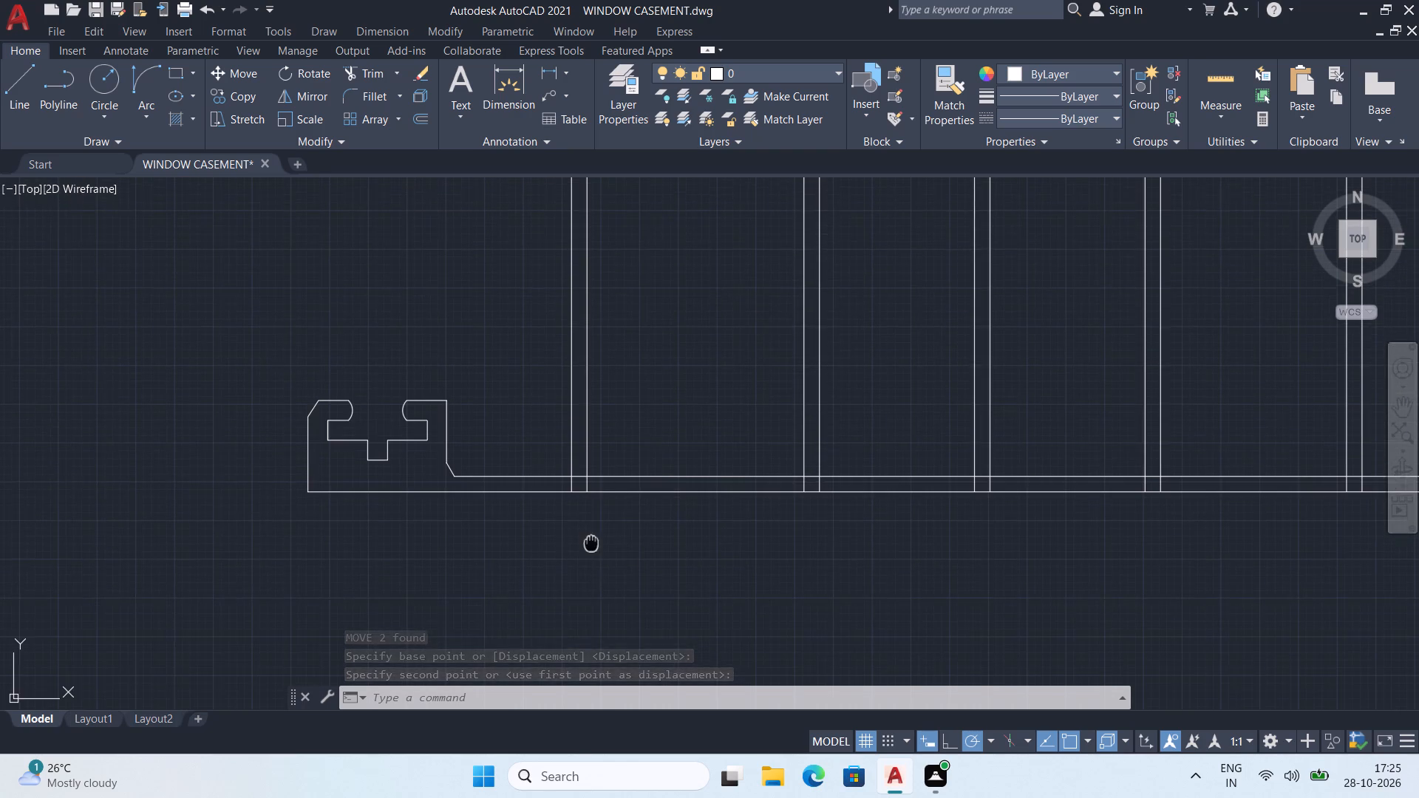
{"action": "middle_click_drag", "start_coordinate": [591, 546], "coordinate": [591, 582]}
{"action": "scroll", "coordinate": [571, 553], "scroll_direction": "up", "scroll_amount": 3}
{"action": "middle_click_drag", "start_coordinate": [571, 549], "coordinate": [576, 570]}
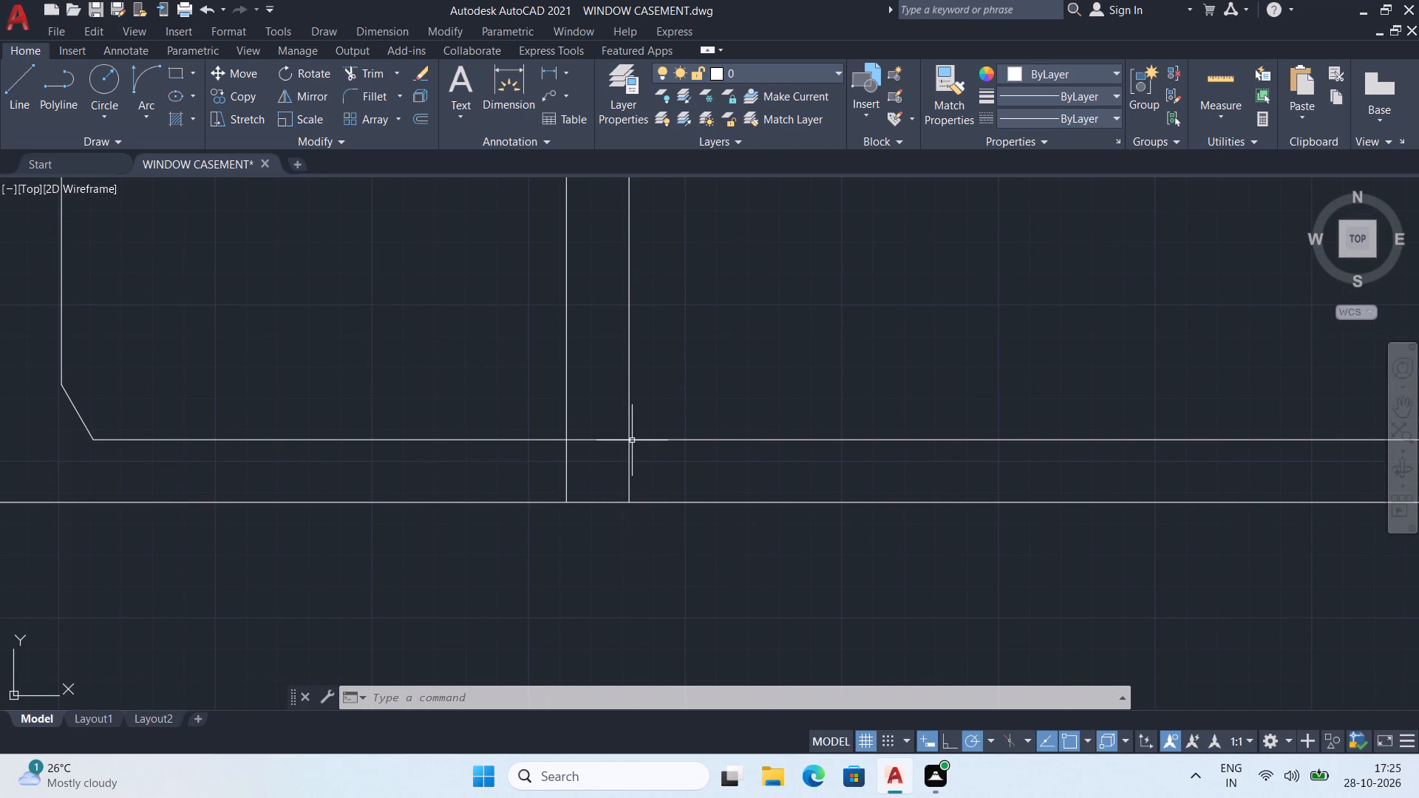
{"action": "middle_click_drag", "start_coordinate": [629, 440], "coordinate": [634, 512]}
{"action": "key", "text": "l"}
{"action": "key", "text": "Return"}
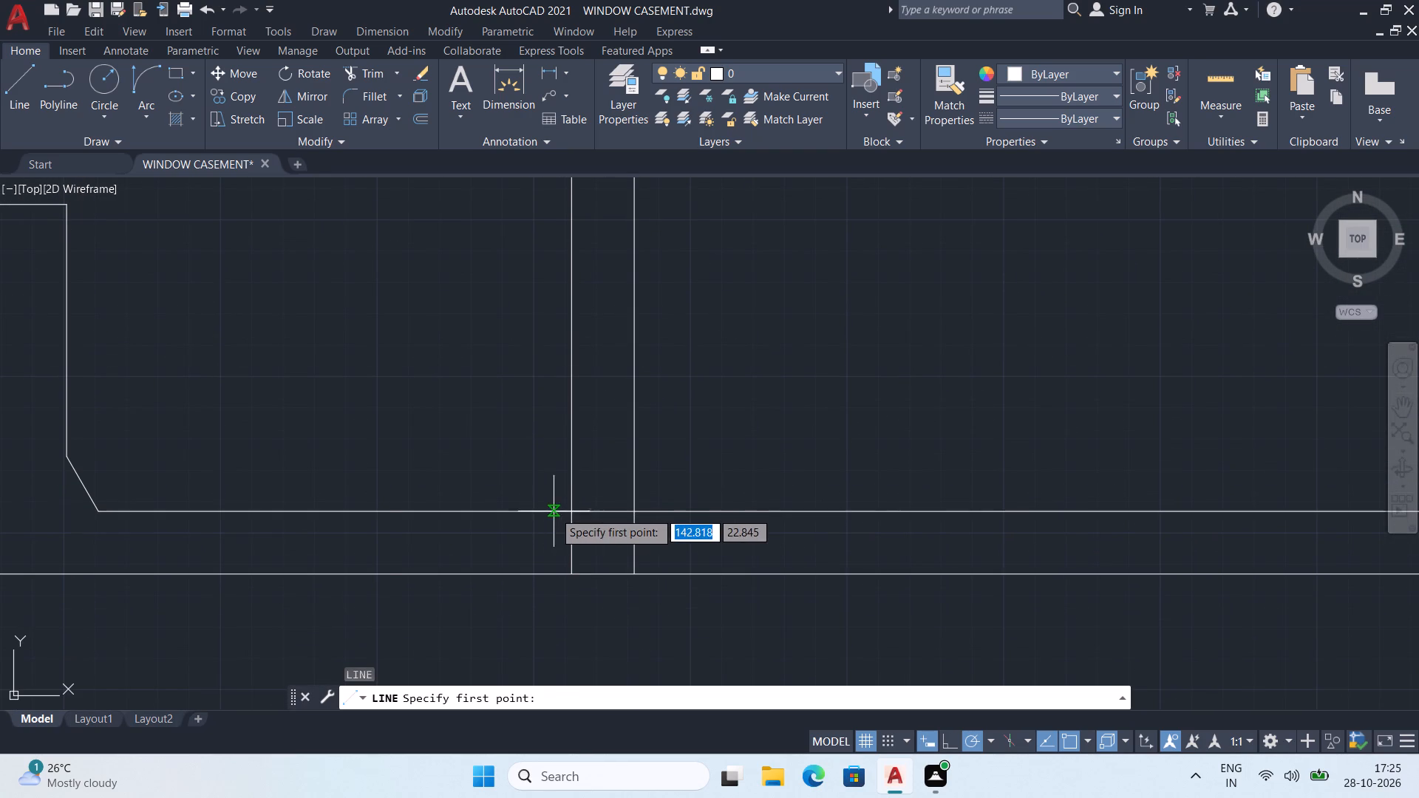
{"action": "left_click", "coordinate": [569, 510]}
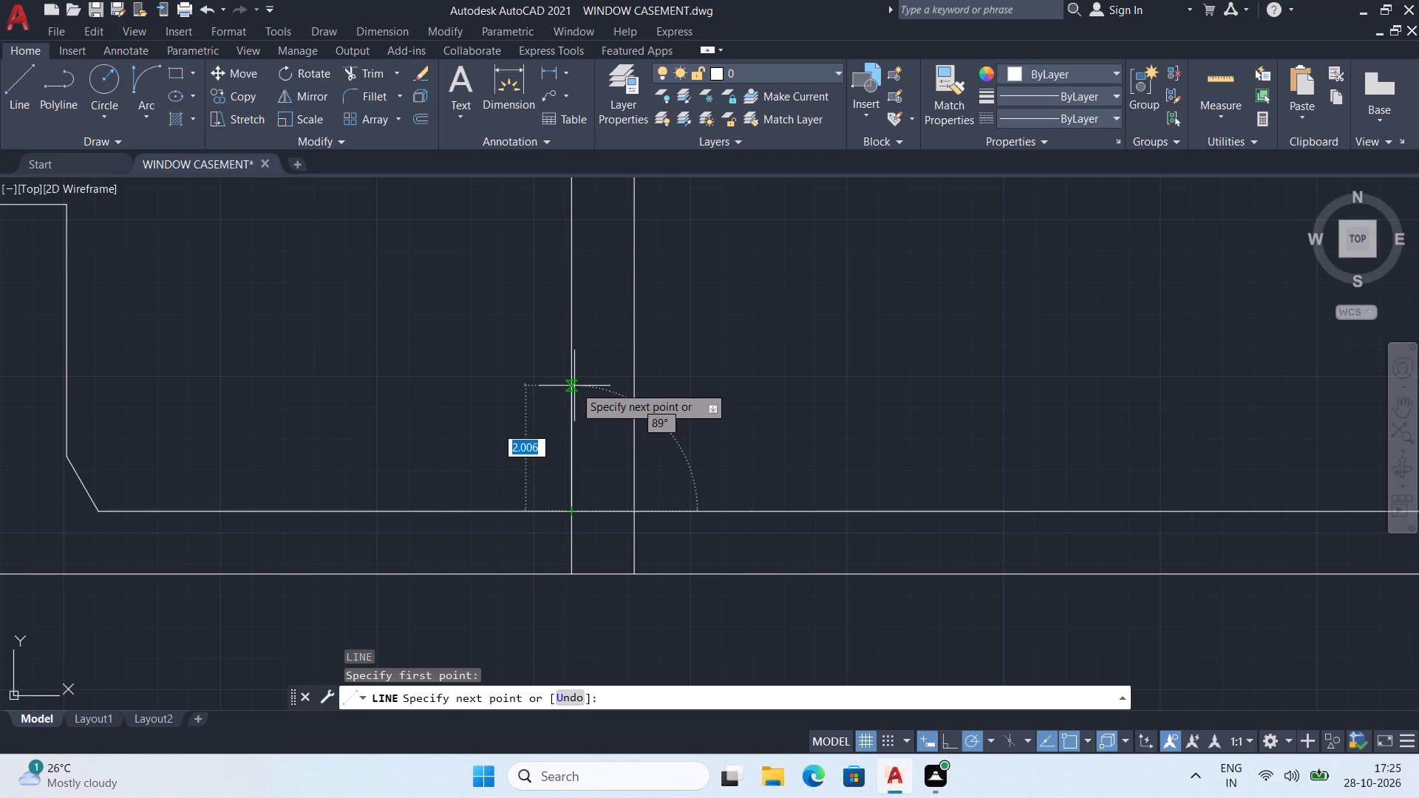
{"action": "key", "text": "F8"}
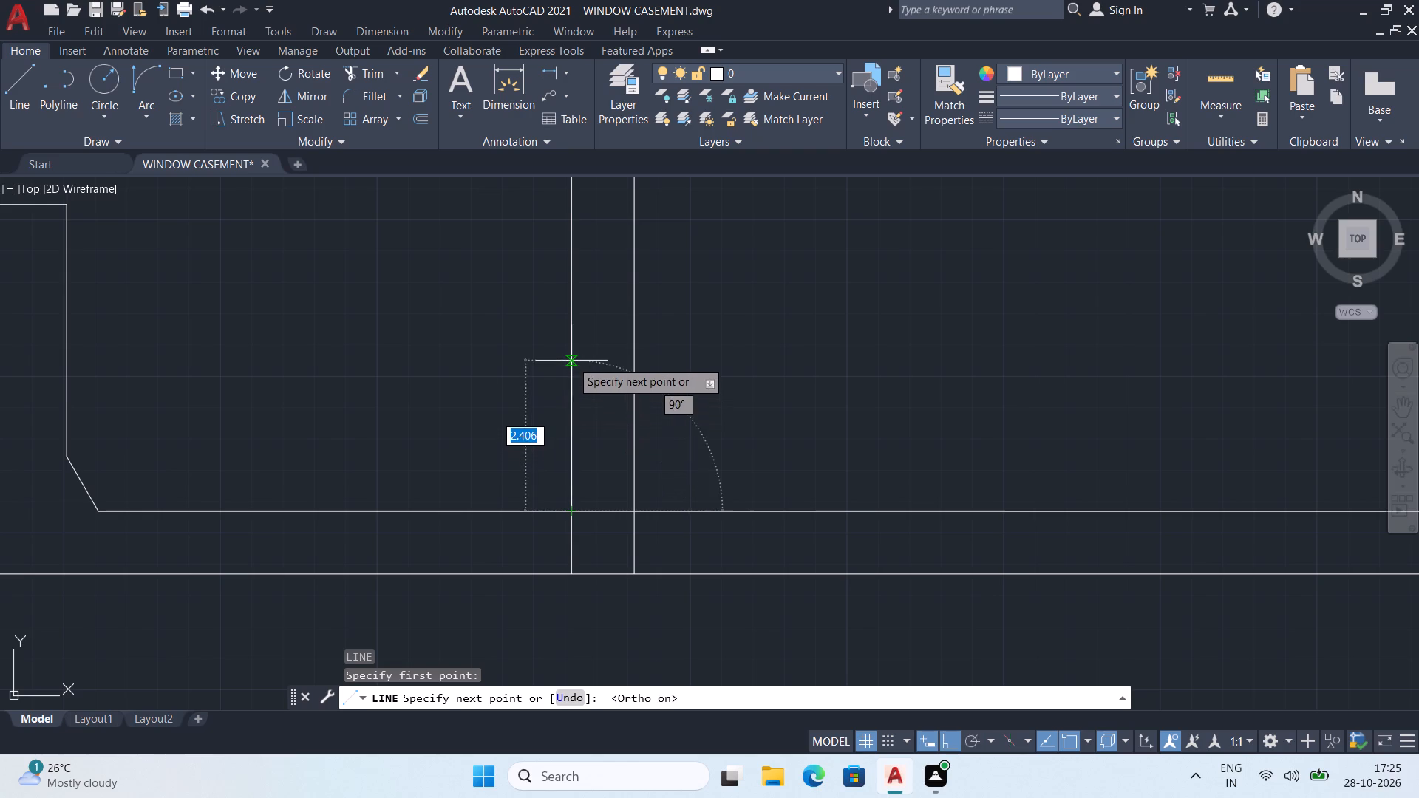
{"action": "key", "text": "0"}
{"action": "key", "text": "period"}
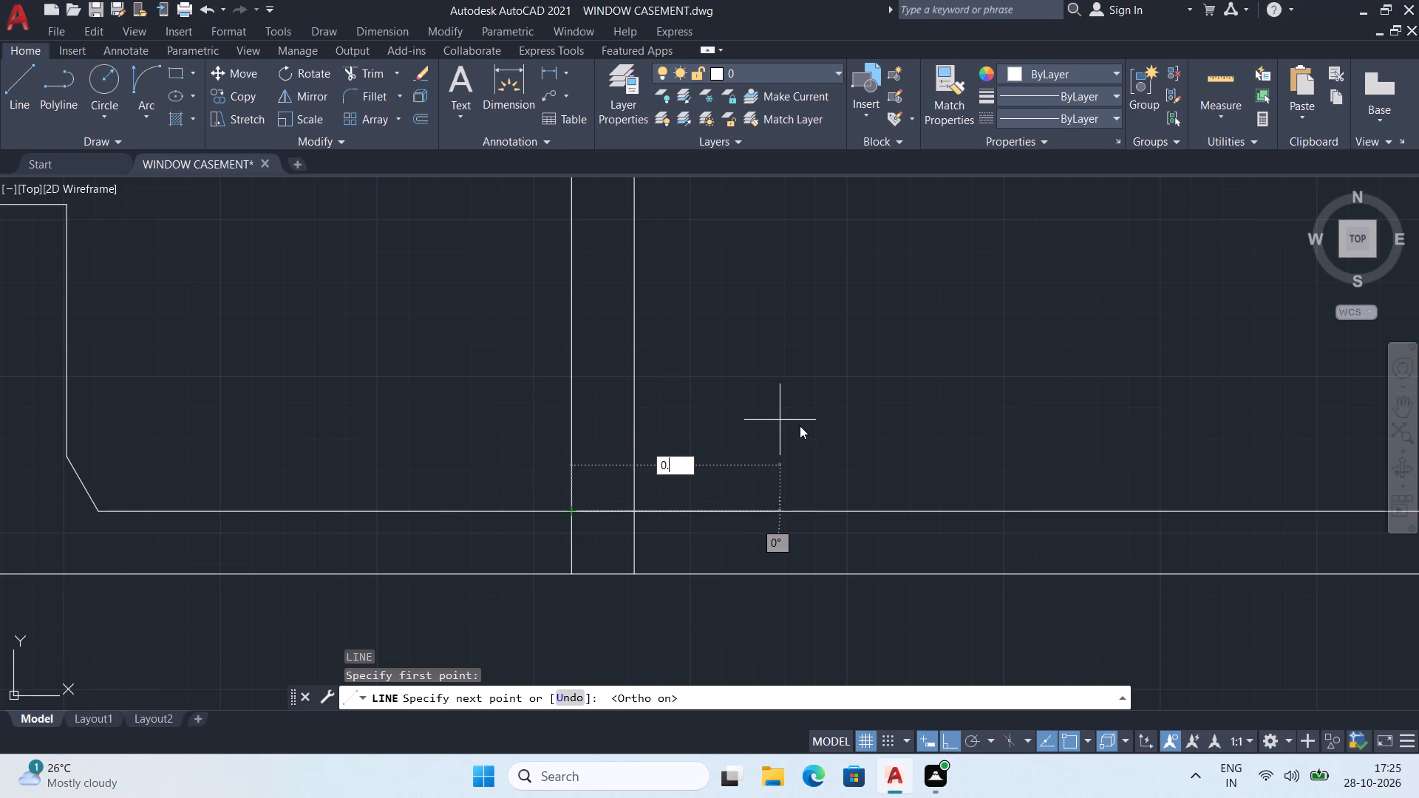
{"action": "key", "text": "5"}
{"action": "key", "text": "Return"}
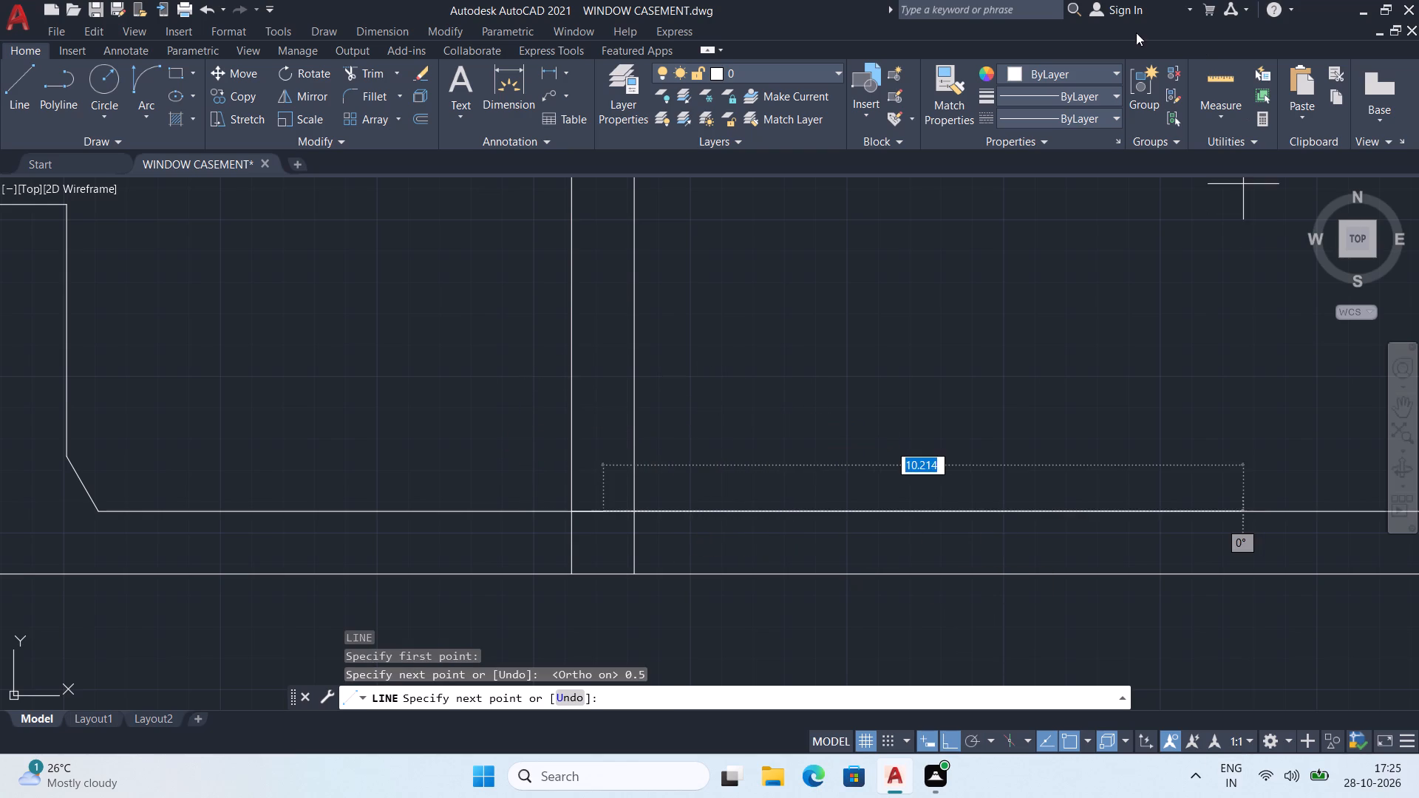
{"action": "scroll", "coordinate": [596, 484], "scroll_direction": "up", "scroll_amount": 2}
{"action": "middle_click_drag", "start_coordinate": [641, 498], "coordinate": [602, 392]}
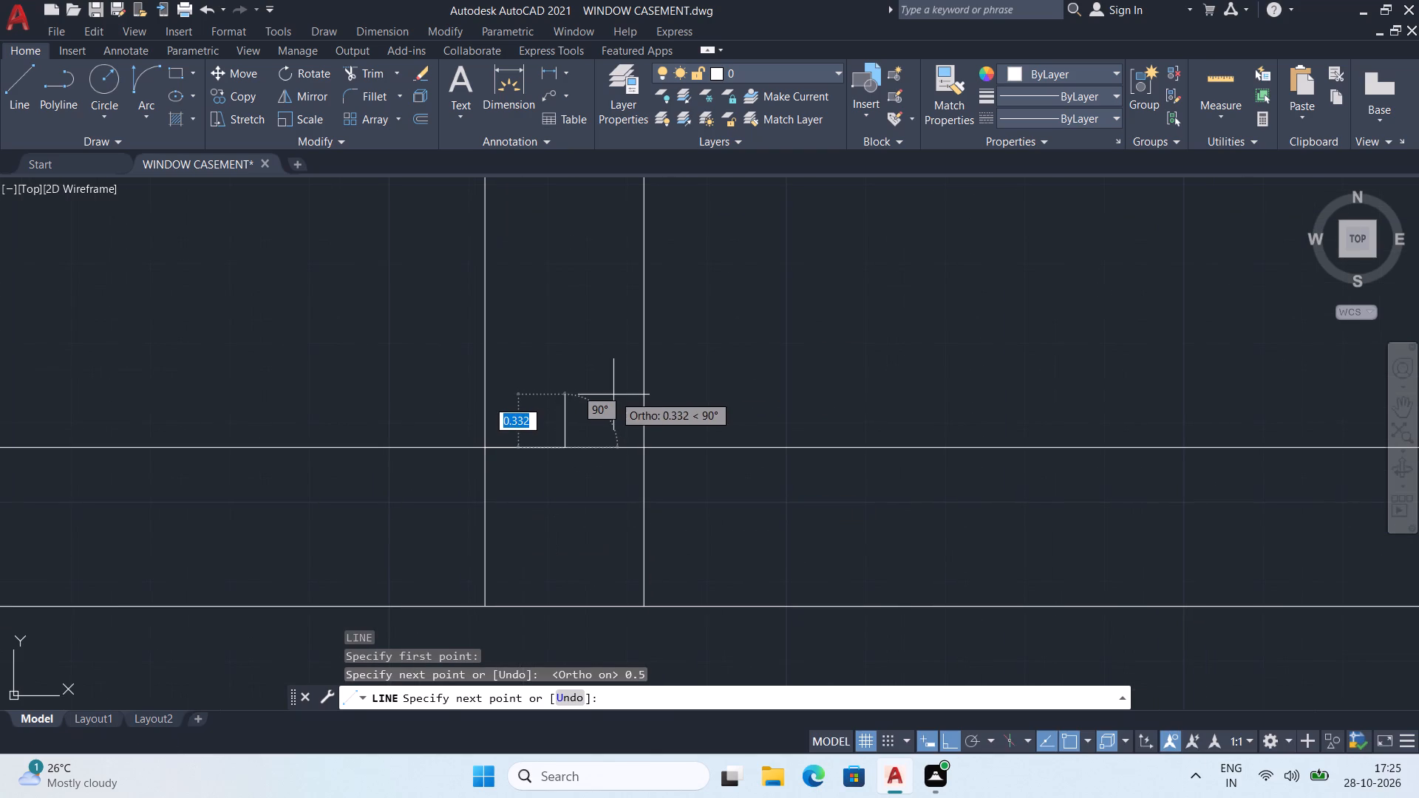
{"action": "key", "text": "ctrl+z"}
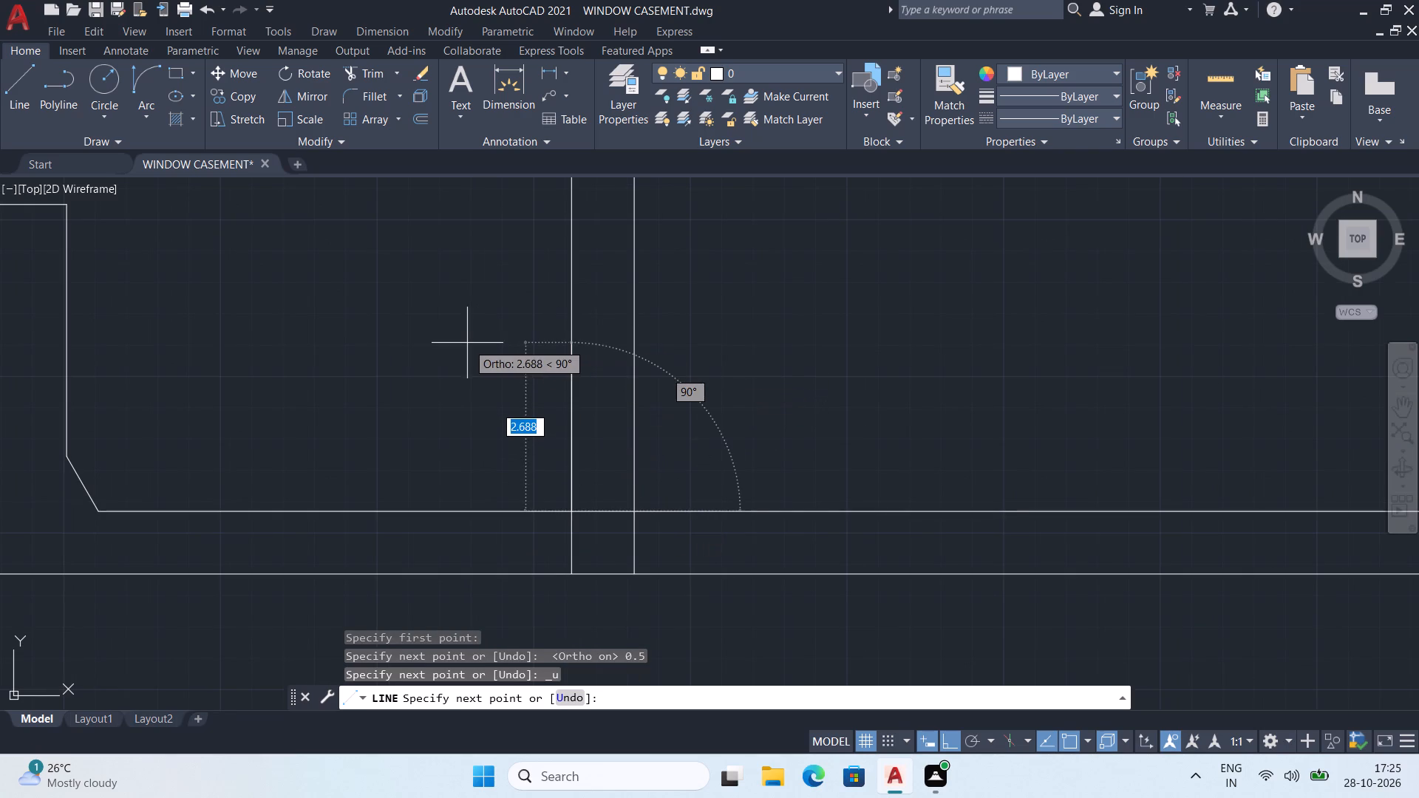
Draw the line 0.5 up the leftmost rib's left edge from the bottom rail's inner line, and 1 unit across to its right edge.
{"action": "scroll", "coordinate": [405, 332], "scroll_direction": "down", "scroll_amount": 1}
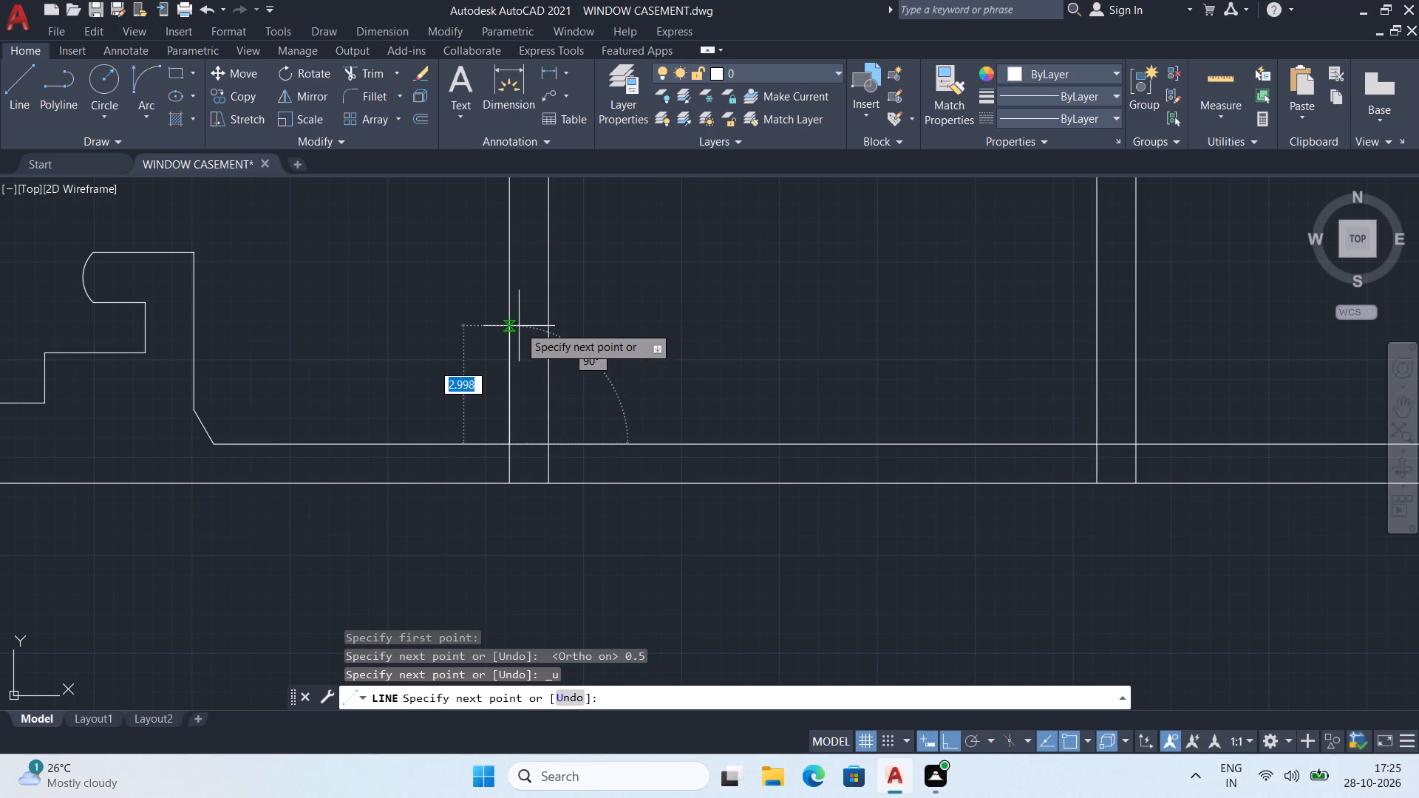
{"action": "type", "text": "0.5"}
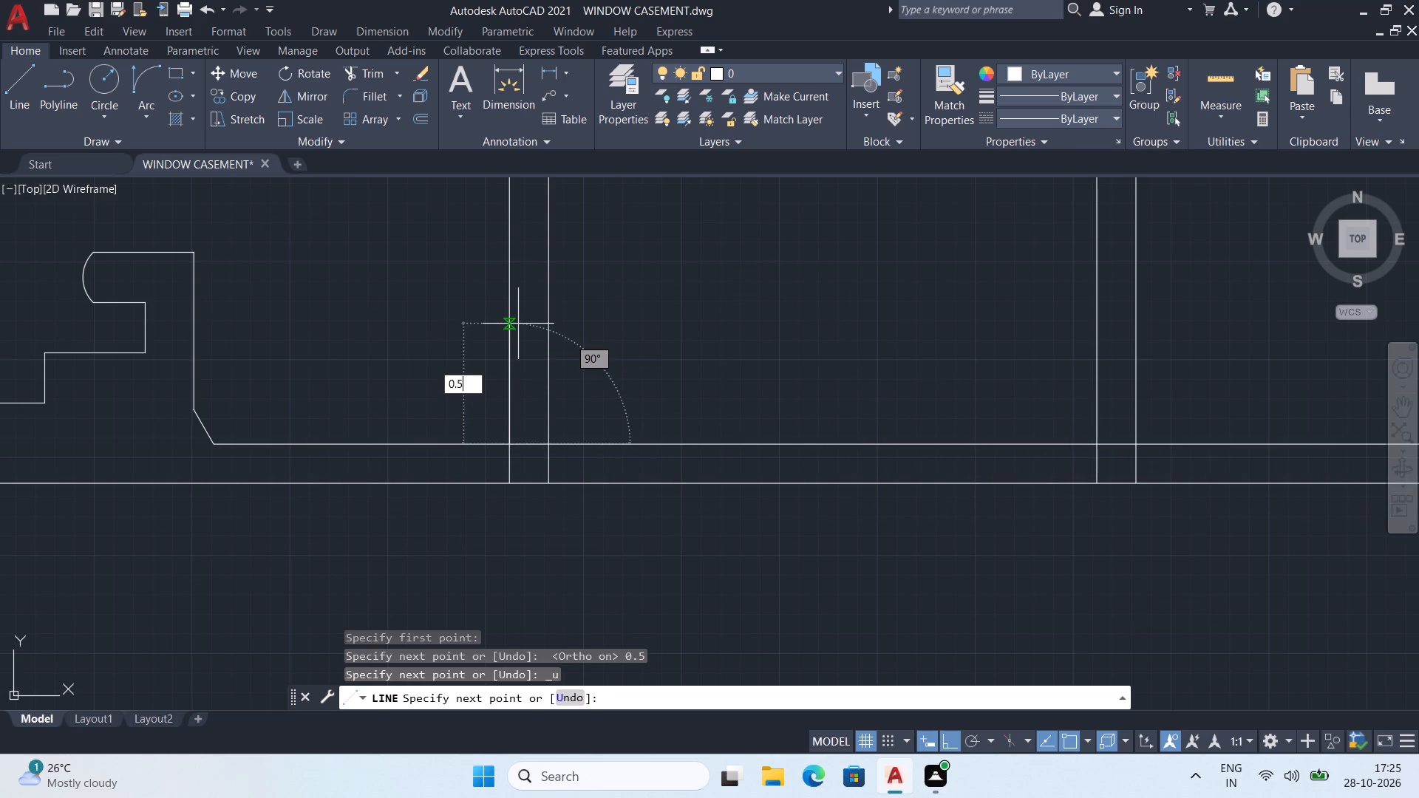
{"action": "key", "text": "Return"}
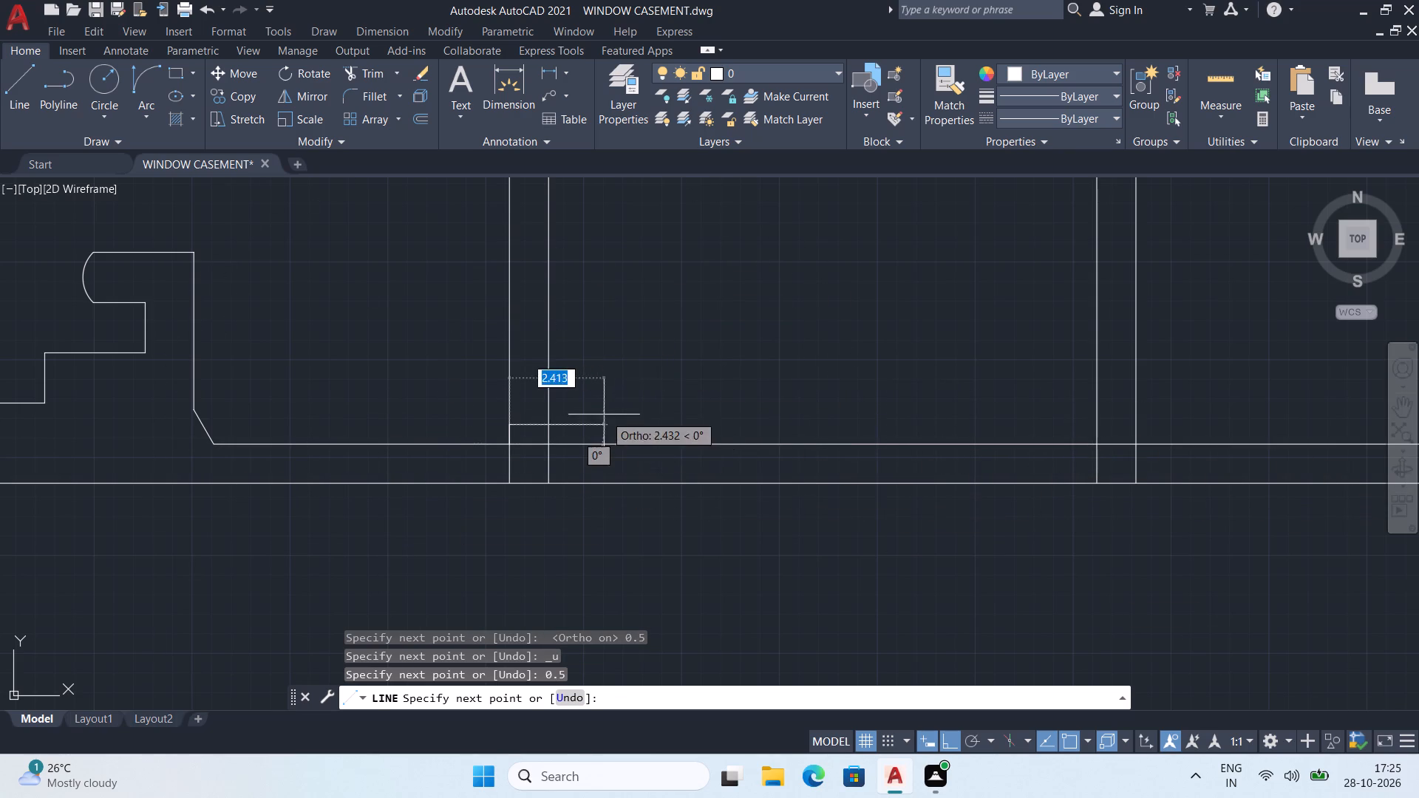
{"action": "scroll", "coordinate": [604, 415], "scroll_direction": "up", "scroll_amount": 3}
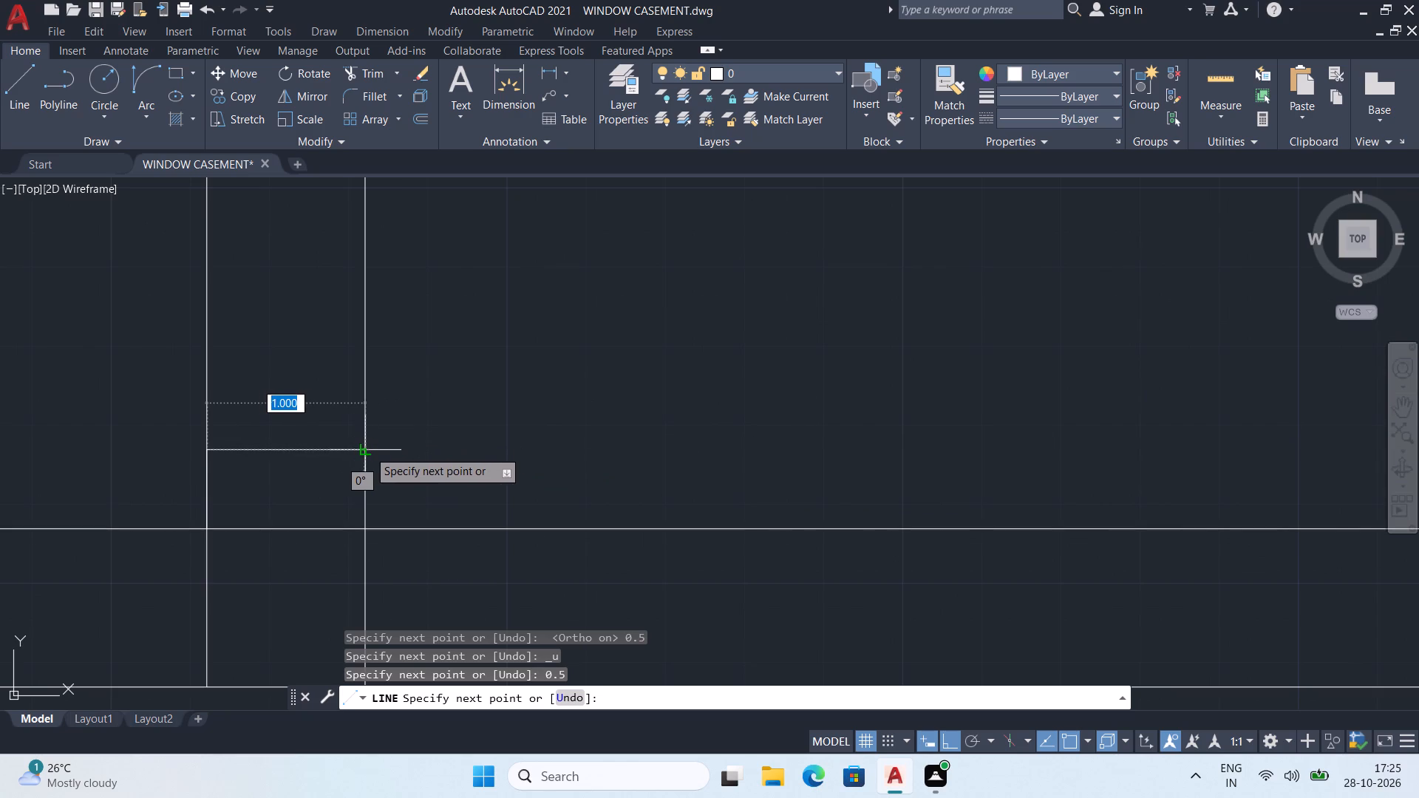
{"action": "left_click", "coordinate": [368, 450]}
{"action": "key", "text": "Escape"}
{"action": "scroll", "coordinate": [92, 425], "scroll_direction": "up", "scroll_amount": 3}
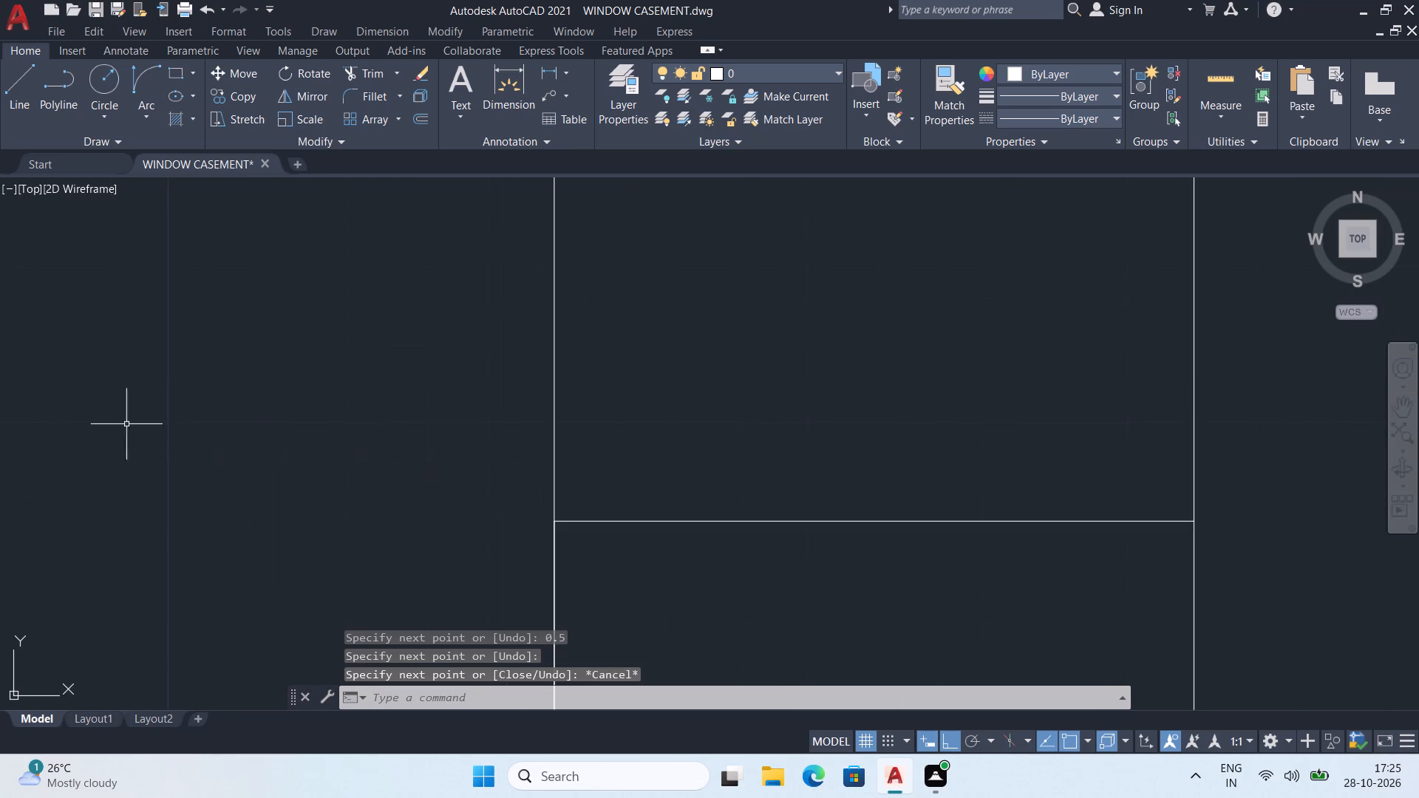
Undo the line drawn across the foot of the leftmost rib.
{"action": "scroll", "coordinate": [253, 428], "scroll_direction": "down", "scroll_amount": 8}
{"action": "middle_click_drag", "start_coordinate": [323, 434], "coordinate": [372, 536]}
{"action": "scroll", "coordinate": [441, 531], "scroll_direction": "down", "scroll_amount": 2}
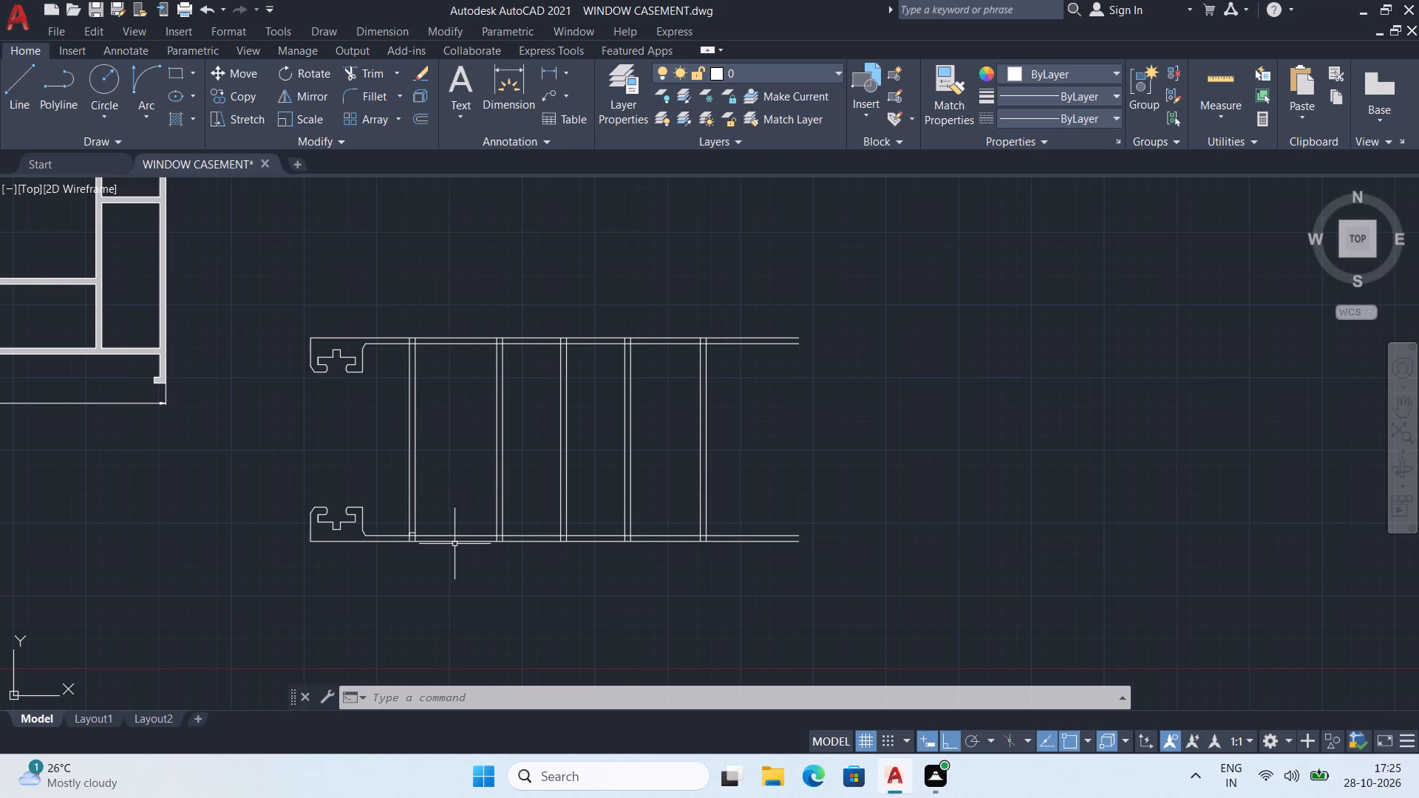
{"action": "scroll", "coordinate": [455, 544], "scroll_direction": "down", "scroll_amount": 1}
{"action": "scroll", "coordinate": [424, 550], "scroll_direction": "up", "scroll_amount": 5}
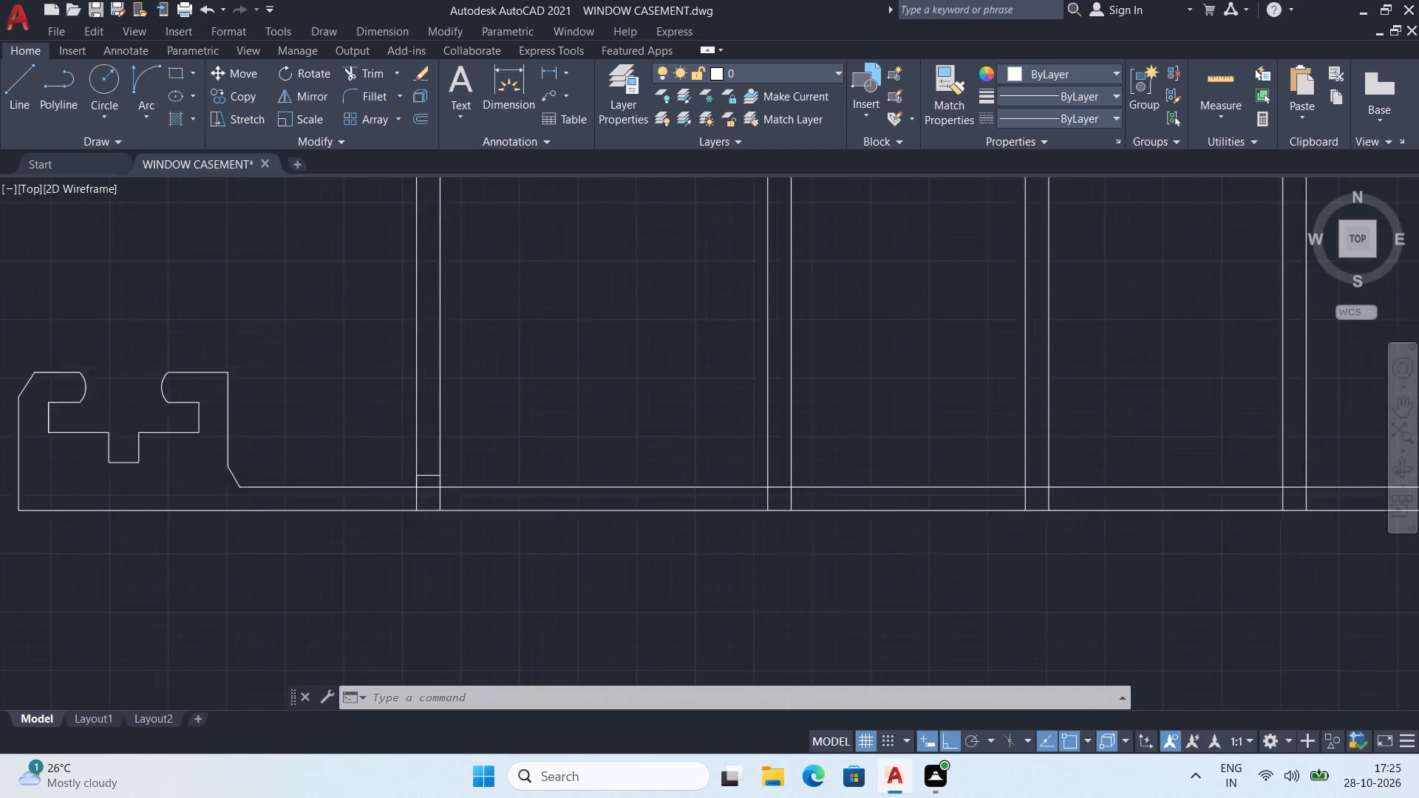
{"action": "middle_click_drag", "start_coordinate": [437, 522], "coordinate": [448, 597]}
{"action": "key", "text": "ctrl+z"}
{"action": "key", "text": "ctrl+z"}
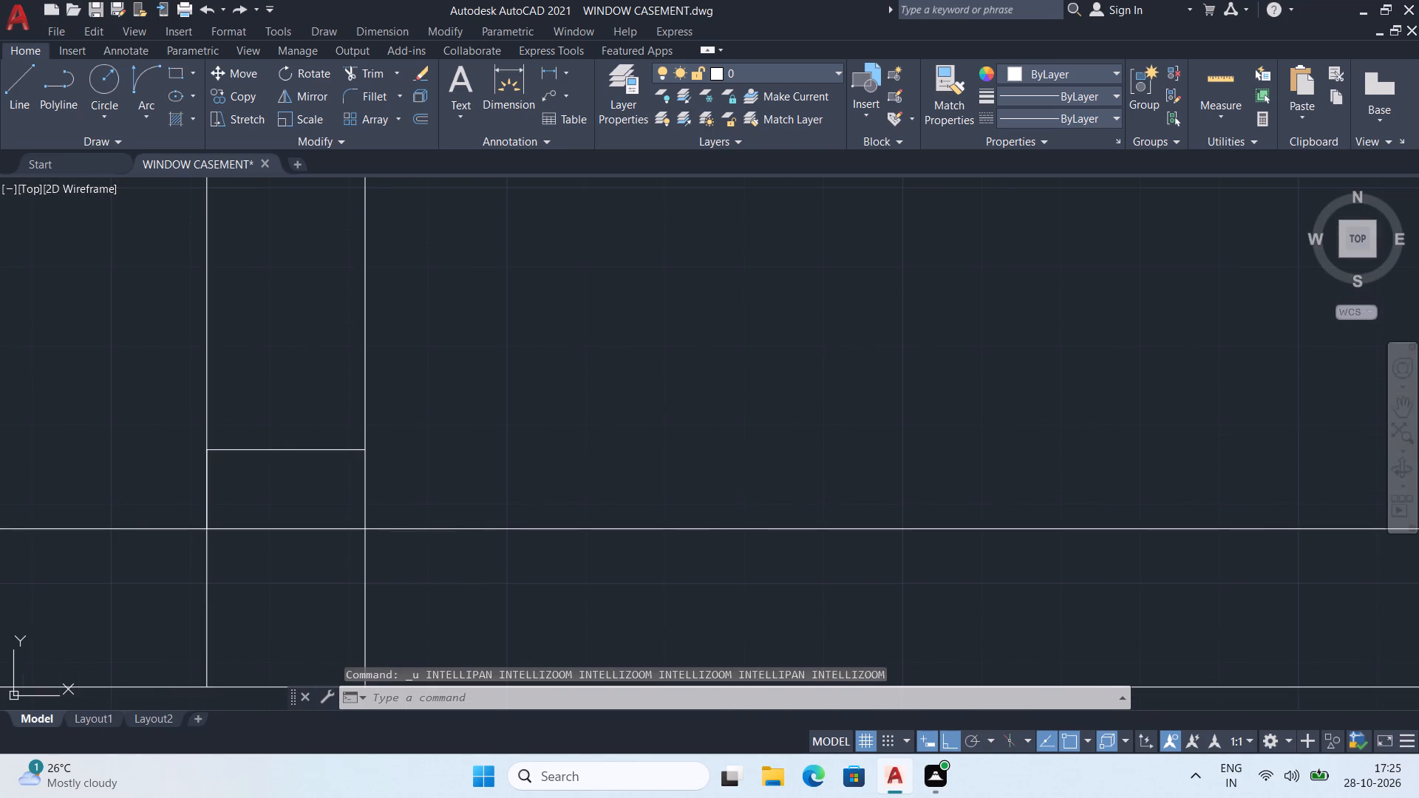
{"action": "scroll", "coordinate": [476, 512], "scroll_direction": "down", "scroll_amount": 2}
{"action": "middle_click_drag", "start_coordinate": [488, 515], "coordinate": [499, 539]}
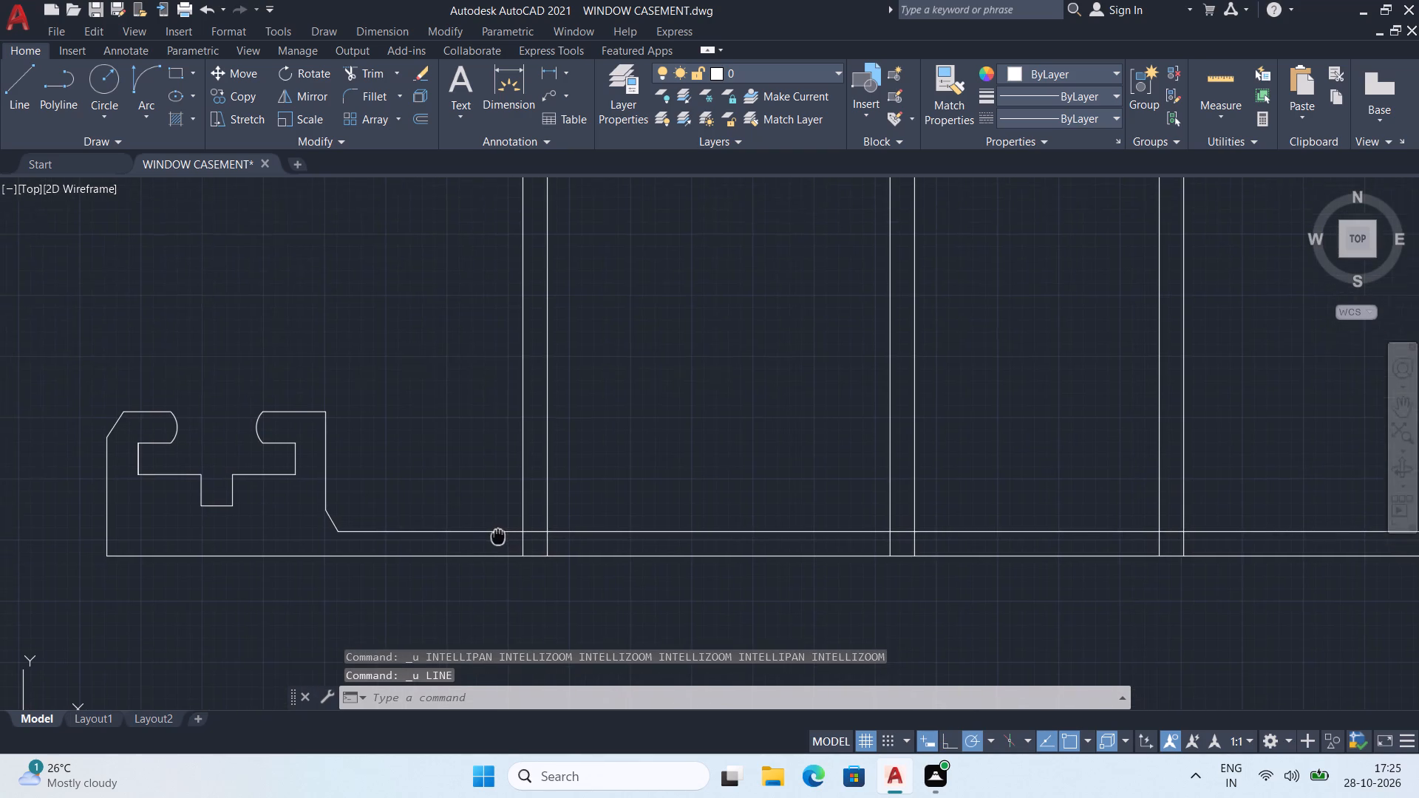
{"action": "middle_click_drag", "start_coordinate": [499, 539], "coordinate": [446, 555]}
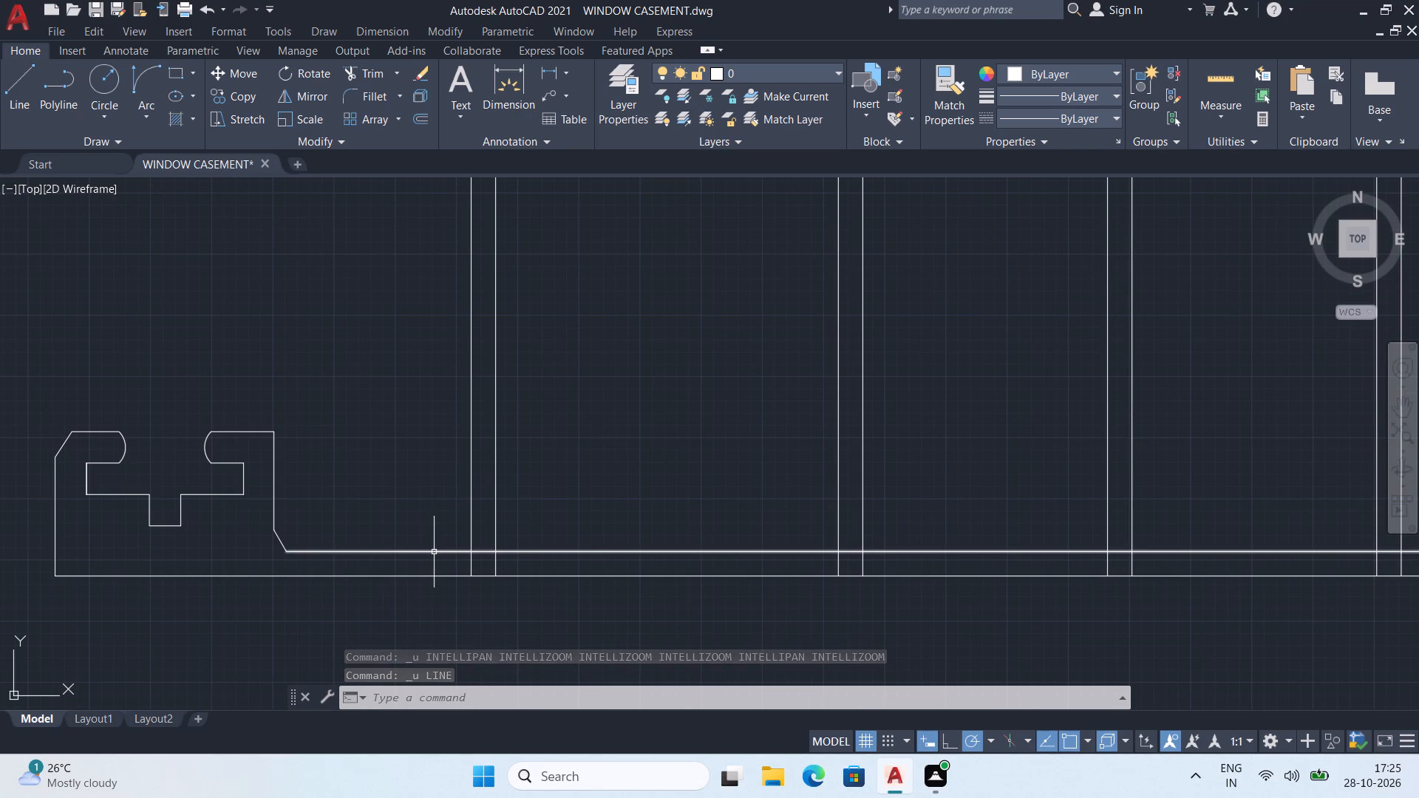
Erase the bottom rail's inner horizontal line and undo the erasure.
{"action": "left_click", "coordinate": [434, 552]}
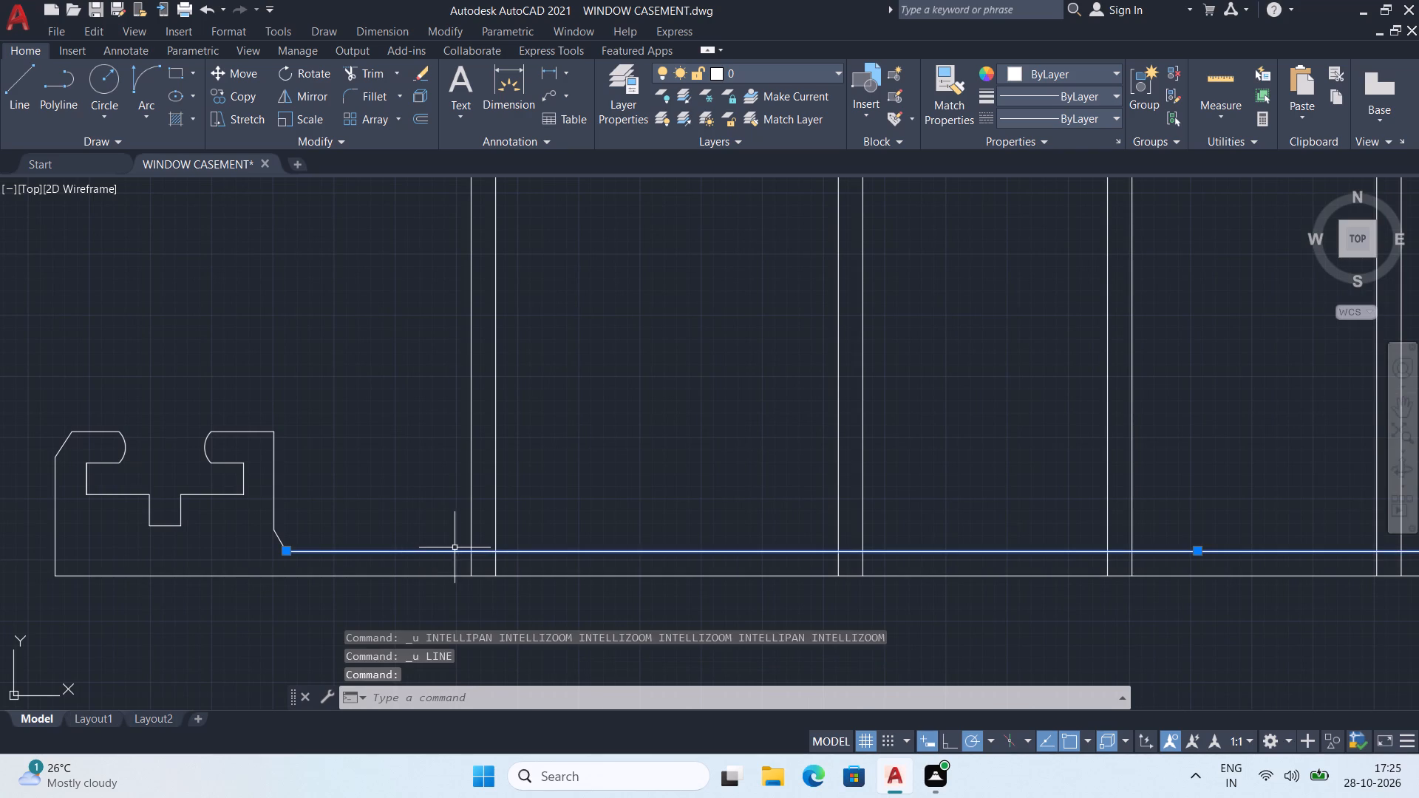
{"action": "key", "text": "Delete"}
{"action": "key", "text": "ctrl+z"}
With Ortho on, draw a line 1 unit up the leftmost rib's left edge from the bottom rail's inner line, and 1 unit across to its right edge.
{"action": "middle_click_drag", "start_coordinate": [498, 593], "coordinate": [514, 647]}
{"action": "scroll", "coordinate": [517, 634], "scroll_direction": "down", "scroll_amount": 2}
{"action": "middle_click_drag", "start_coordinate": [532, 603], "coordinate": [545, 561]}
{"action": "key", "text": "l"}
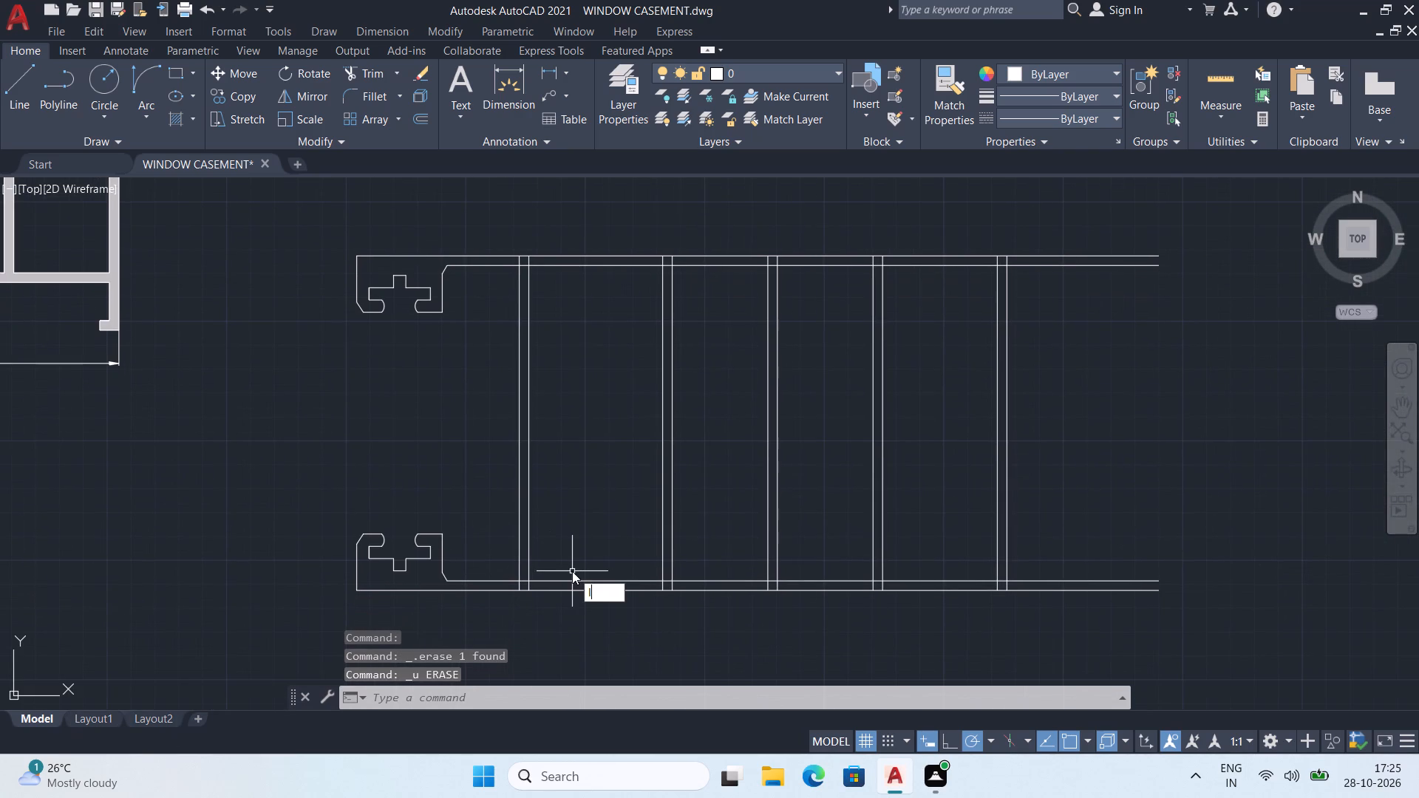
{"action": "key", "text": "Return"}
{"action": "scroll", "coordinate": [538, 591], "scroll_direction": "up", "scroll_amount": 3}
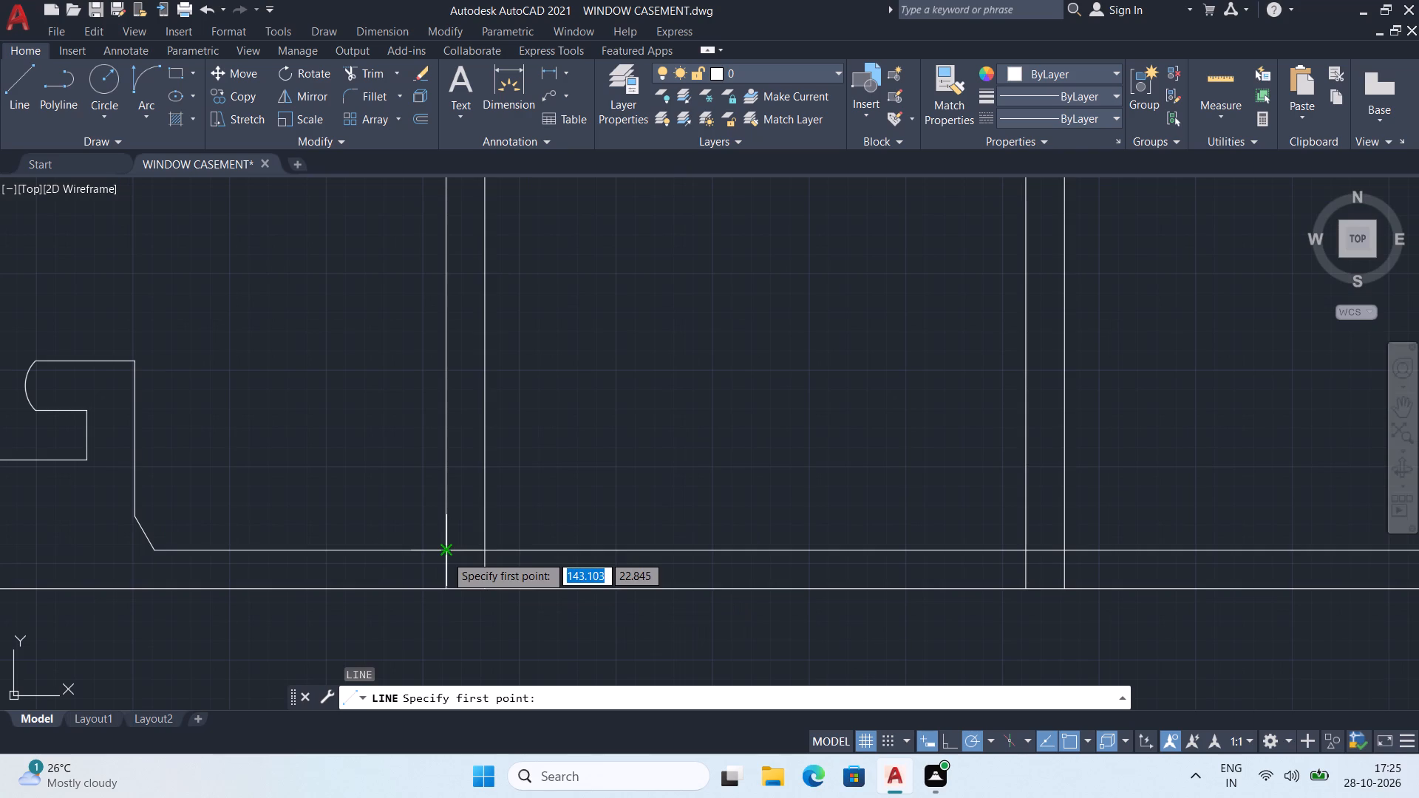
{"action": "left_click", "coordinate": [446, 548]}
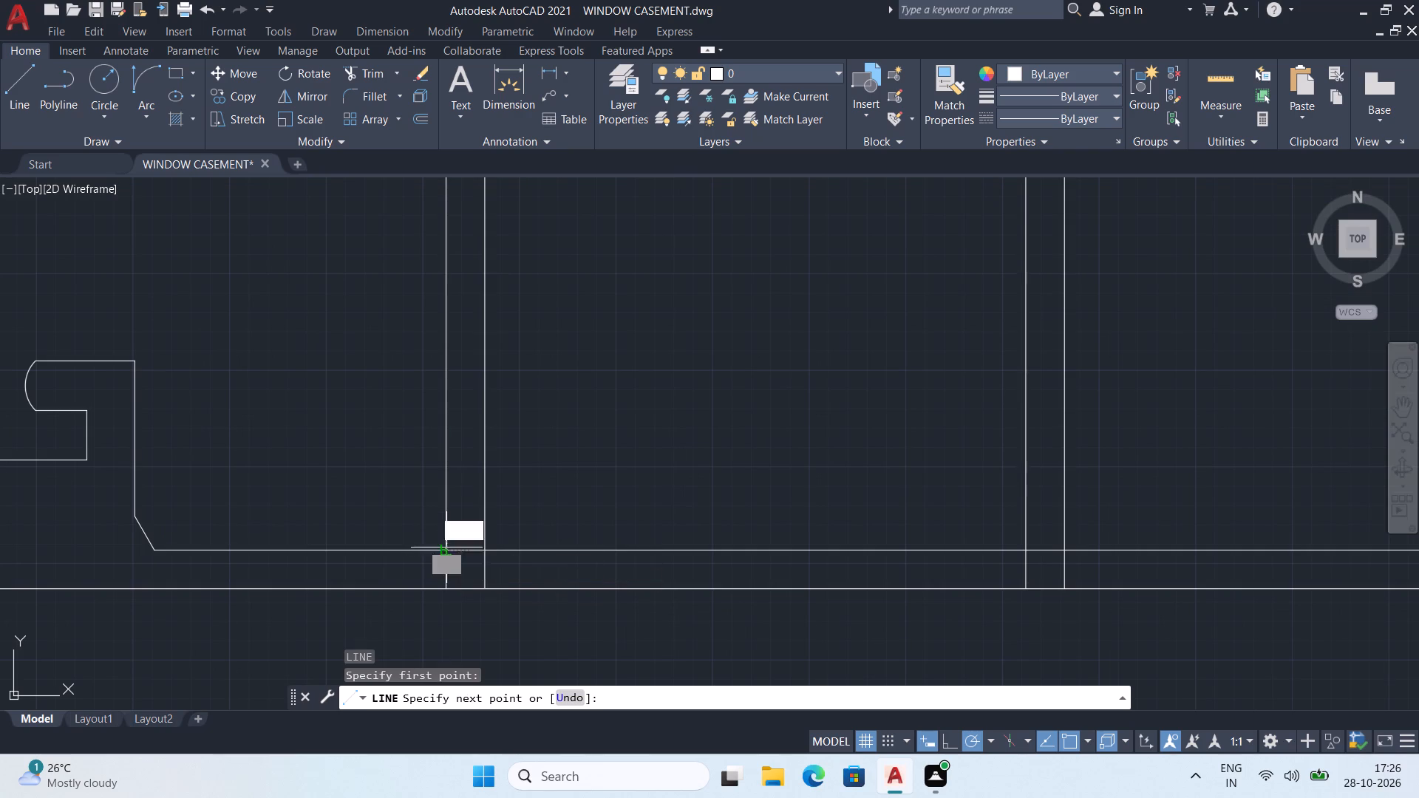
{"action": "key", "text": "F8"}
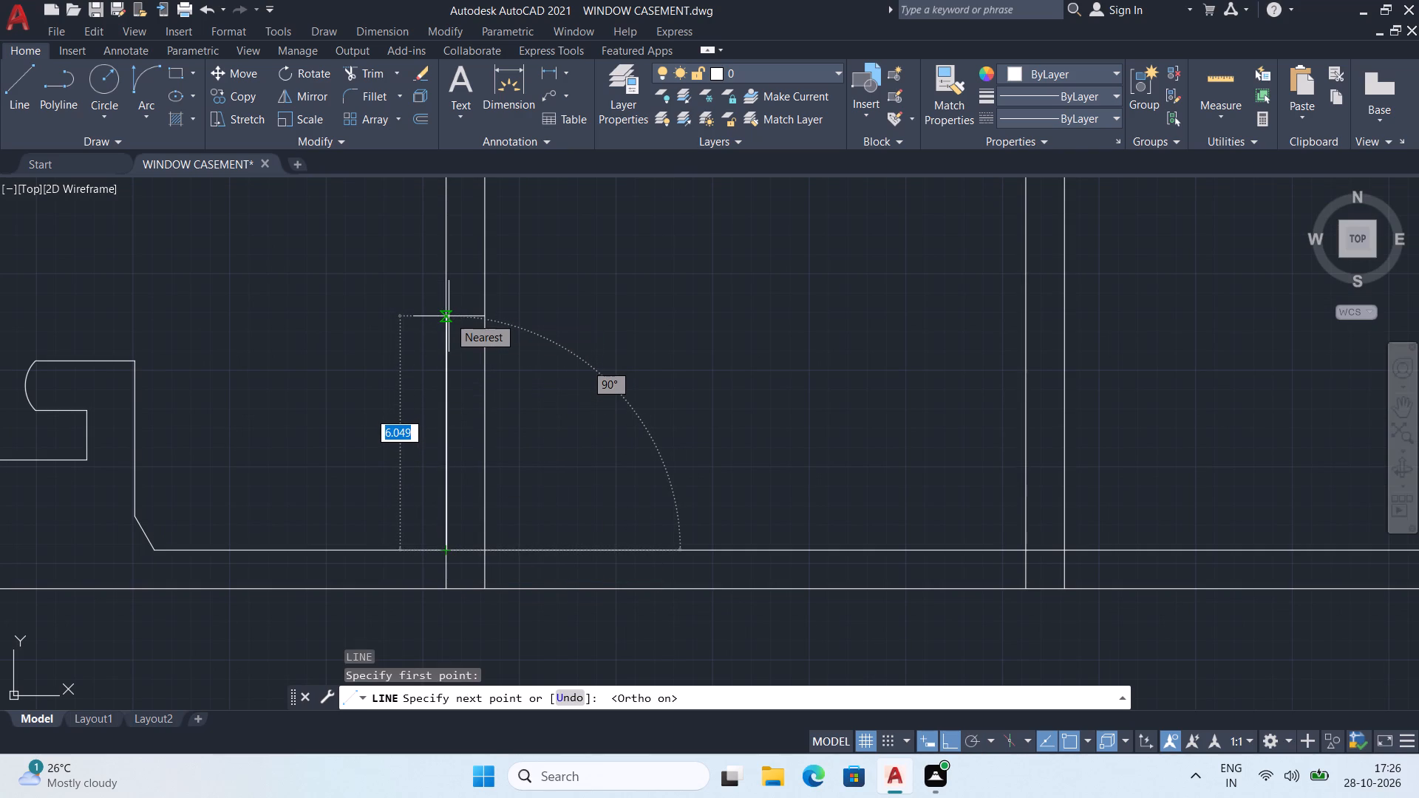
{"action": "key", "text": "1"}
{"action": "key", "text": "Return"}
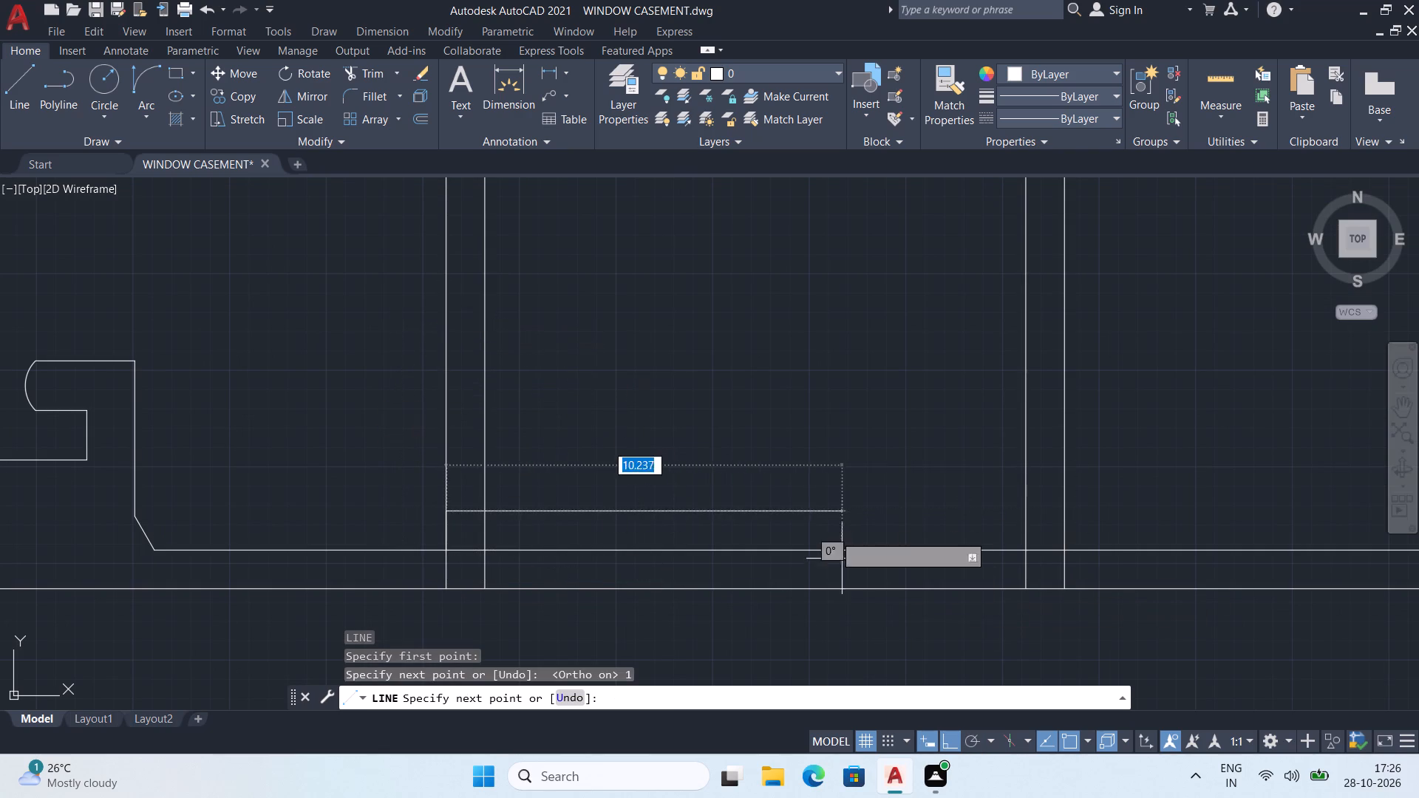
{"action": "left_click", "coordinate": [481, 514]}
{"action": "key", "text": "Escape"}
Examine where the leftmost rib meets the top and bottom rails.
{"action": "scroll", "coordinate": [514, 495], "scroll_direction": "down", "scroll_amount": 2}
{"action": "middle_click_drag", "start_coordinate": [517, 499], "coordinate": [528, 531]}
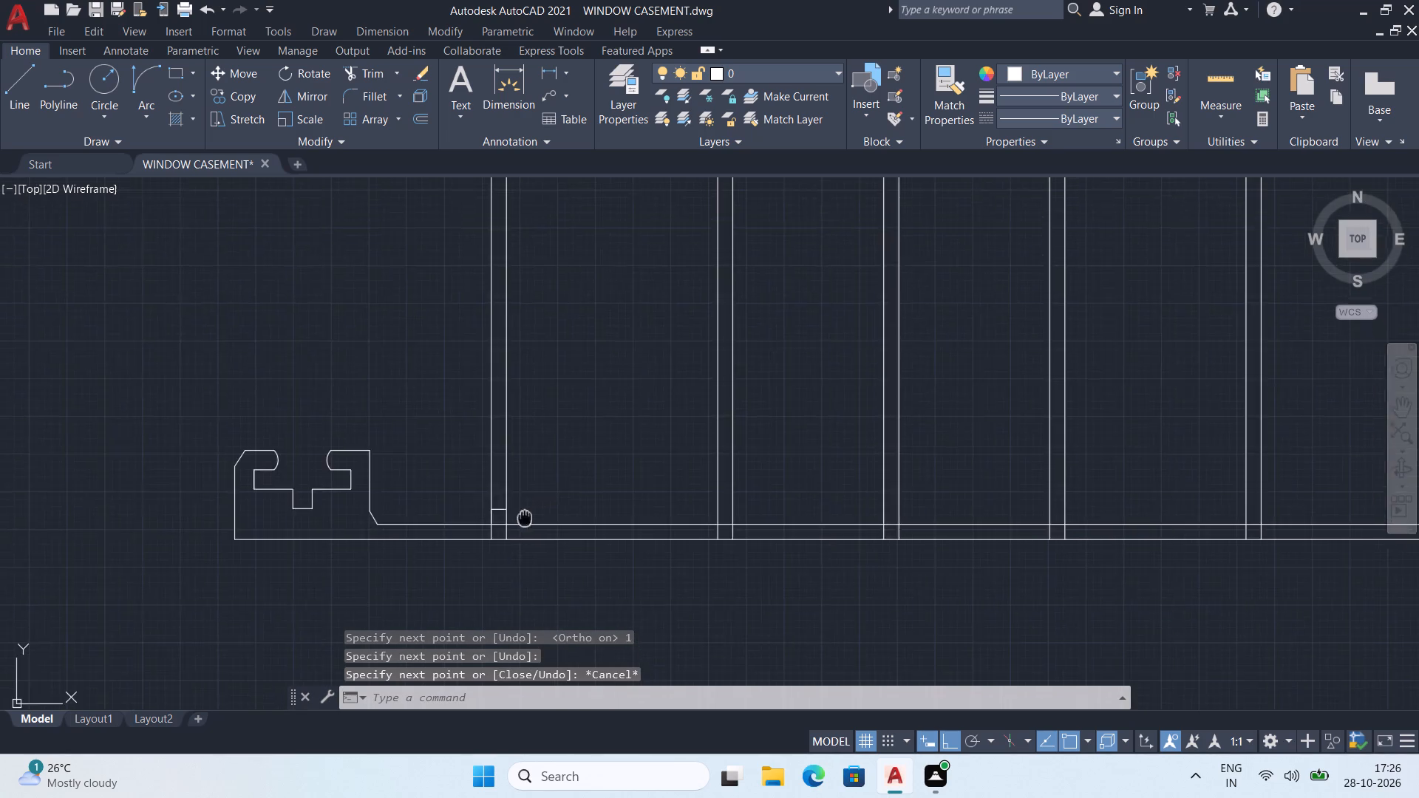
{"action": "middle_click_drag", "start_coordinate": [528, 531], "coordinate": [531, 548]}
{"action": "scroll", "coordinate": [537, 548], "scroll_direction": "down", "scroll_amount": 2}
{"action": "middle_click_drag", "start_coordinate": [563, 502], "coordinate": [569, 536]}
{"action": "scroll", "coordinate": [541, 455], "scroll_direction": "up", "scroll_amount": 2}
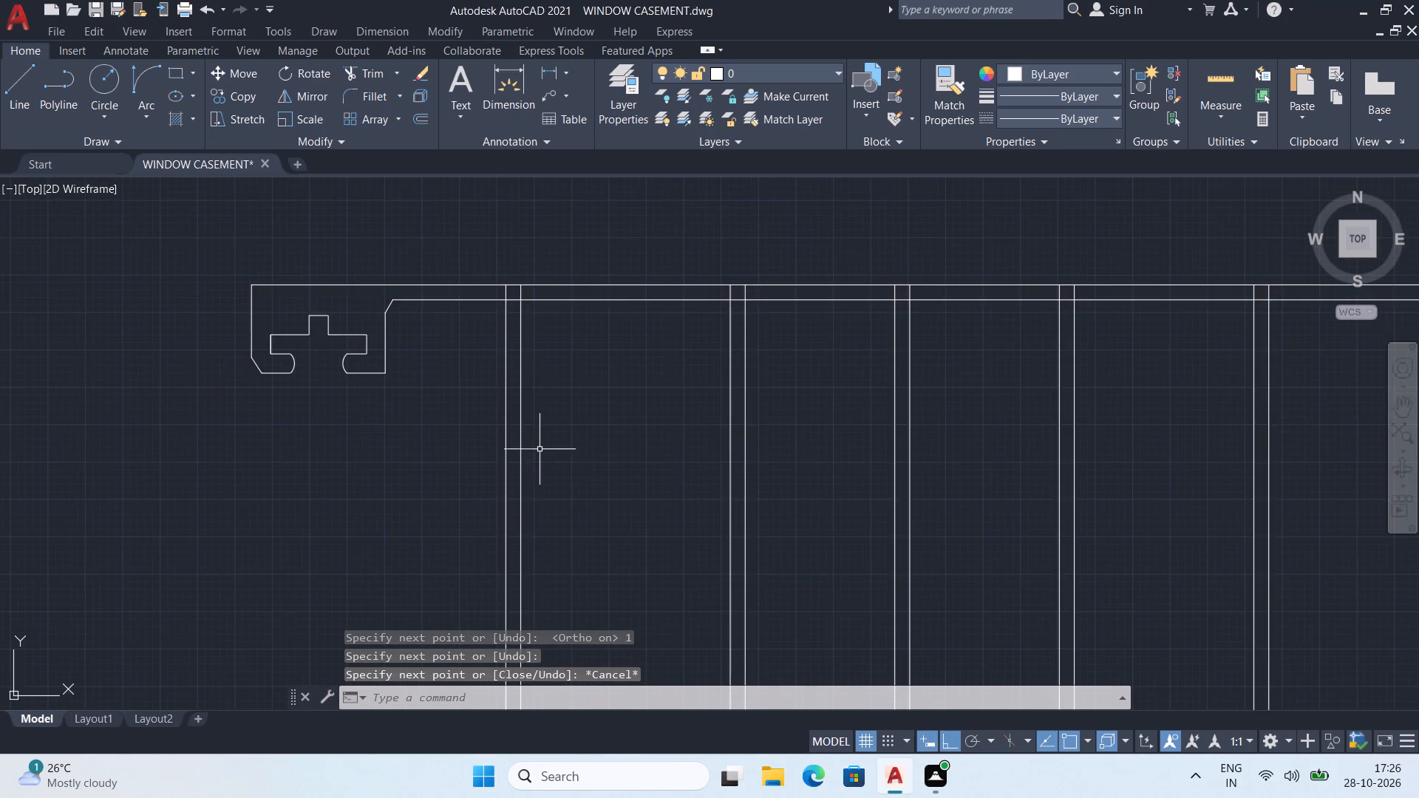
{"action": "middle_click_drag", "start_coordinate": [540, 440], "coordinate": [540, 550]}
{"action": "middle_click_drag", "start_coordinate": [544, 522], "coordinate": [545, 550]}
{"action": "middle_click_drag", "start_coordinate": [540, 601], "coordinate": [567, 437]}
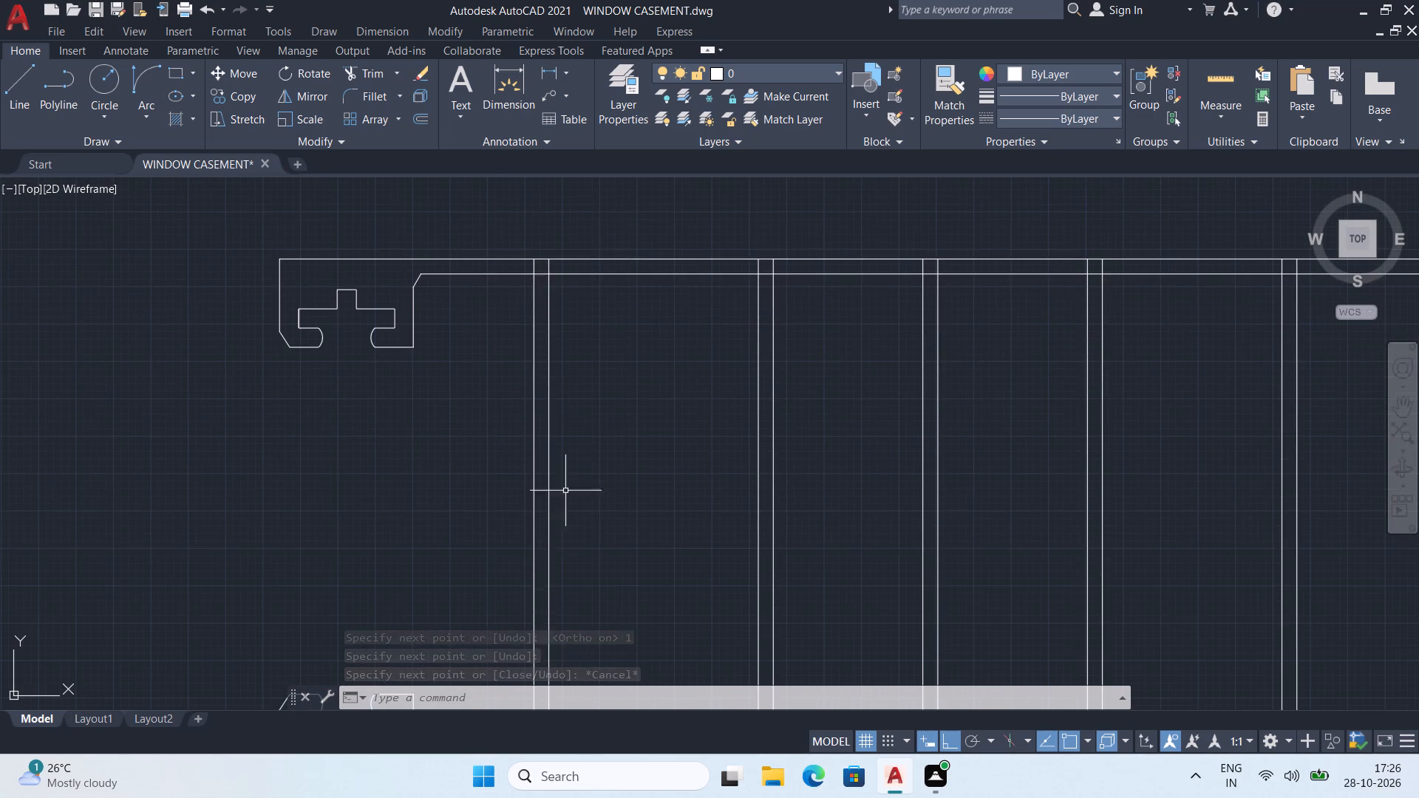
{"action": "scroll", "coordinate": [537, 660], "scroll_direction": "up", "scroll_amount": 2}
{"action": "scroll", "coordinate": [596, 429], "scroll_direction": "down", "scroll_amount": 2}
{"action": "middle_click_drag", "start_coordinate": [612, 474], "coordinate": [612, 399]}
Mirror the two short lines at the leftmost rib's foot to the top rail about a horizontal axis through the rib's midpoint, keeping the originals.
{"action": "scroll", "coordinate": [520, 558], "scroll_direction": "up", "scroll_amount": 4}
{"action": "middle_click_drag", "start_coordinate": [575, 437], "coordinate": [574, 532]}
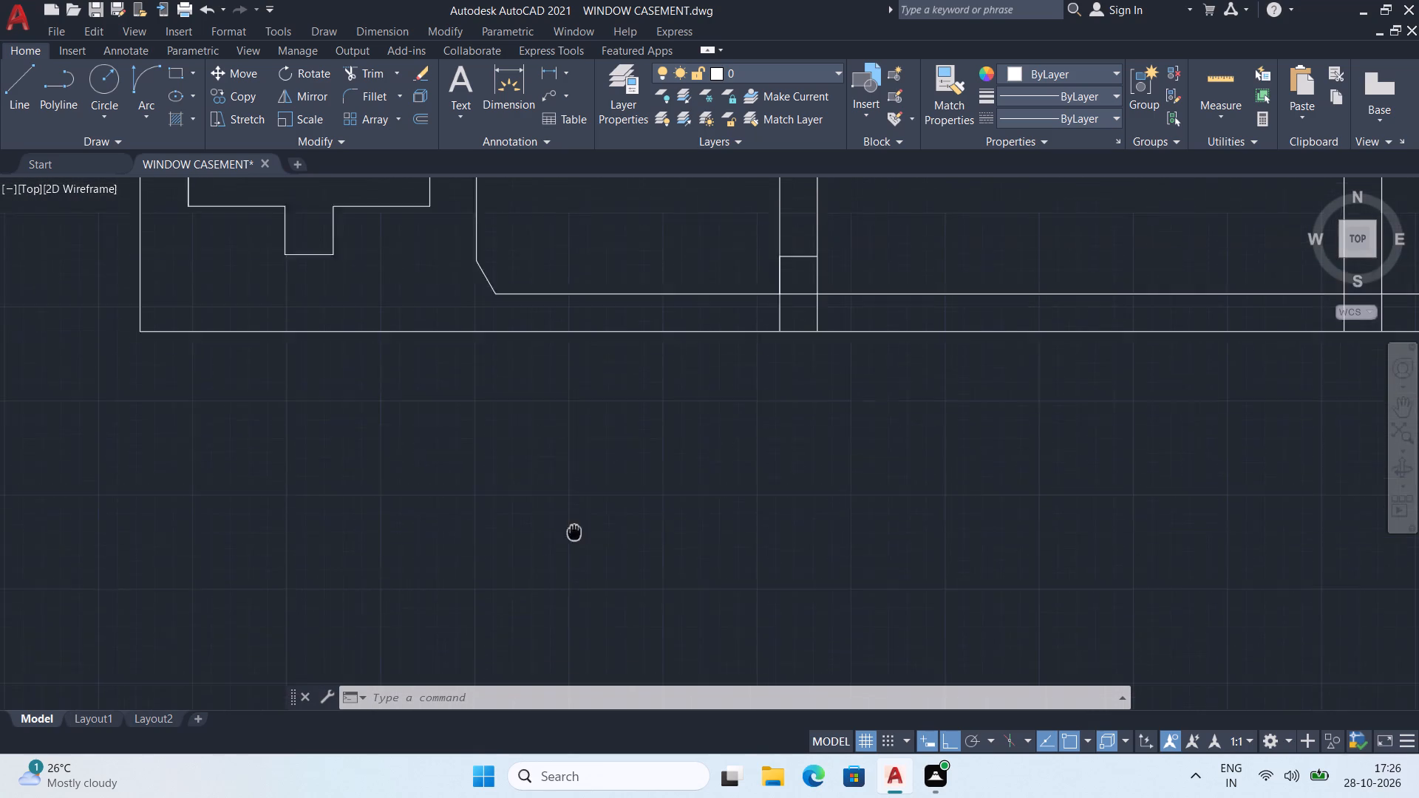
{"action": "middle_click_drag", "start_coordinate": [574, 532], "coordinate": [537, 704]}
{"action": "left_click", "coordinate": [717, 429]}
{"action": "left_click", "coordinate": [811, 494]}
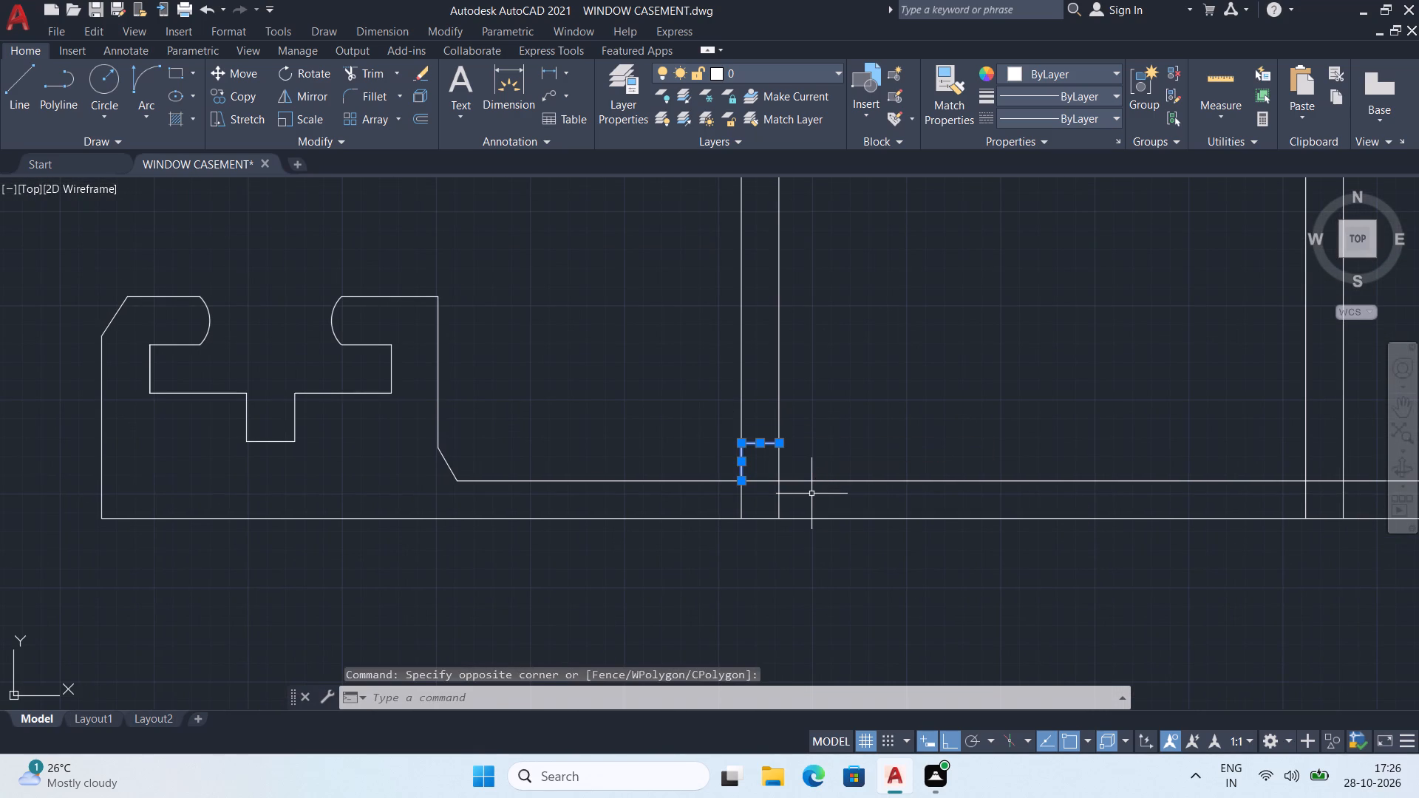
{"action": "type", "text": "mi"}
{"action": "key", "text": "Return"}
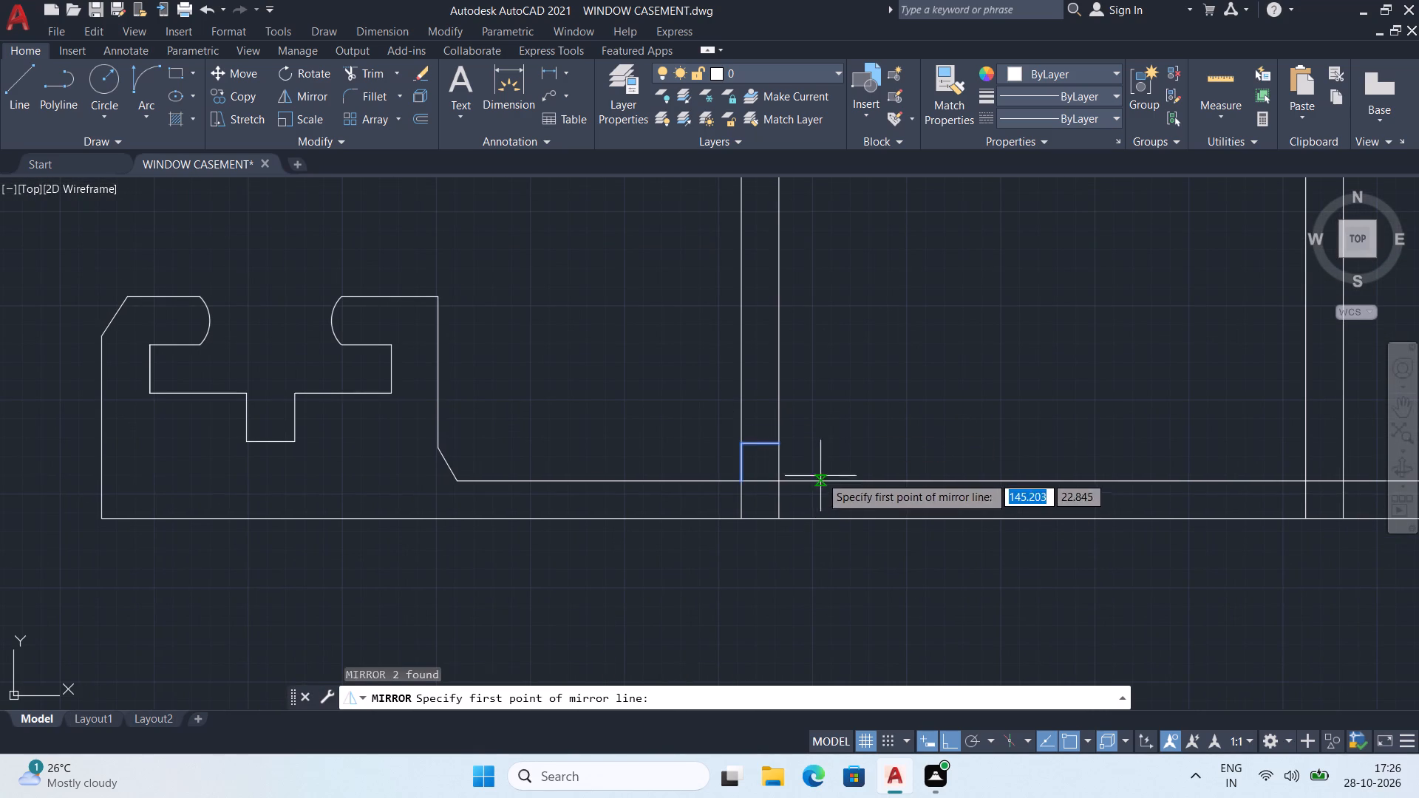
{"action": "scroll", "coordinate": [823, 466], "scroll_direction": "down", "scroll_amount": 3}
{"action": "middle_click_drag", "start_coordinate": [847, 276], "coordinate": [843, 471]}
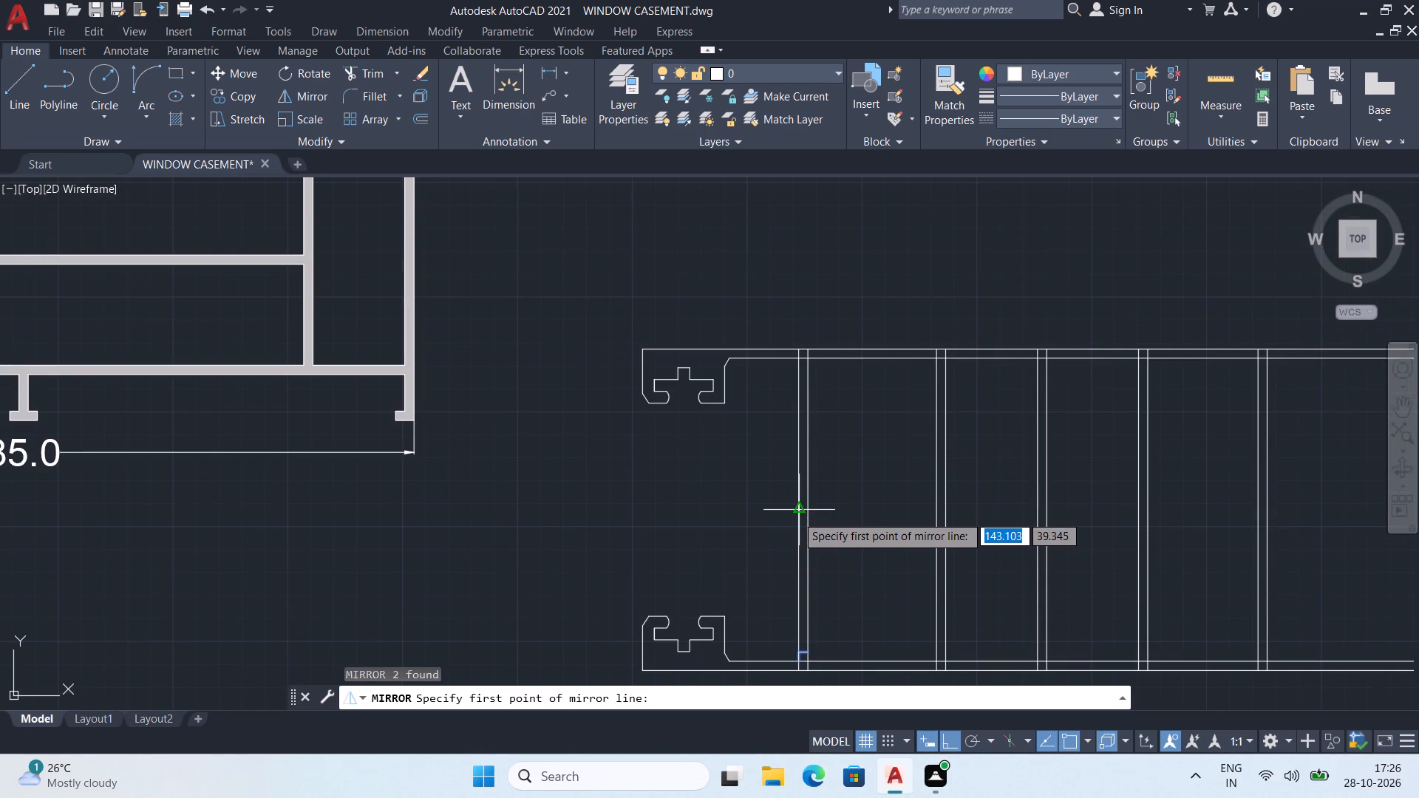
{"action": "left_click", "coordinate": [798, 509]}
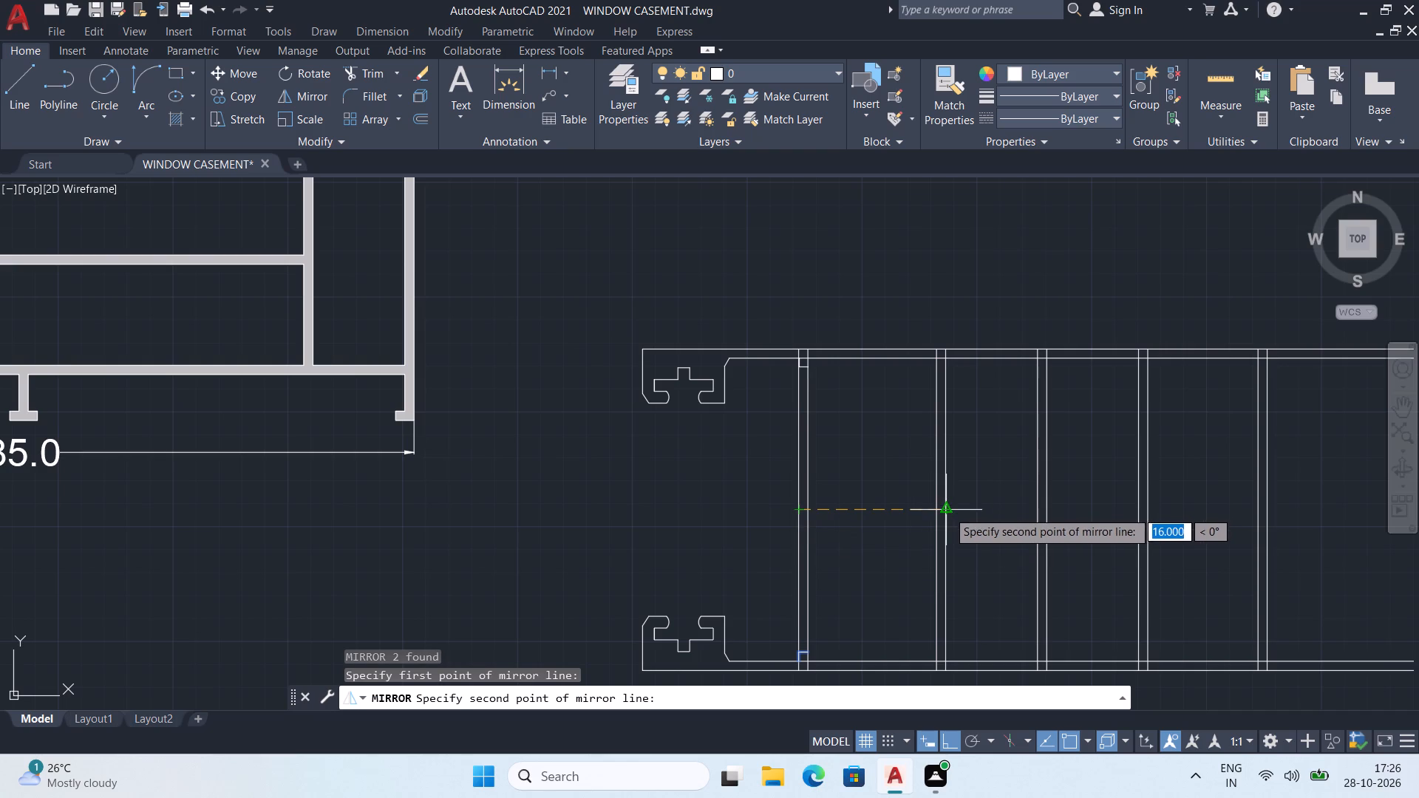
{"action": "left_click", "coordinate": [936, 514]}
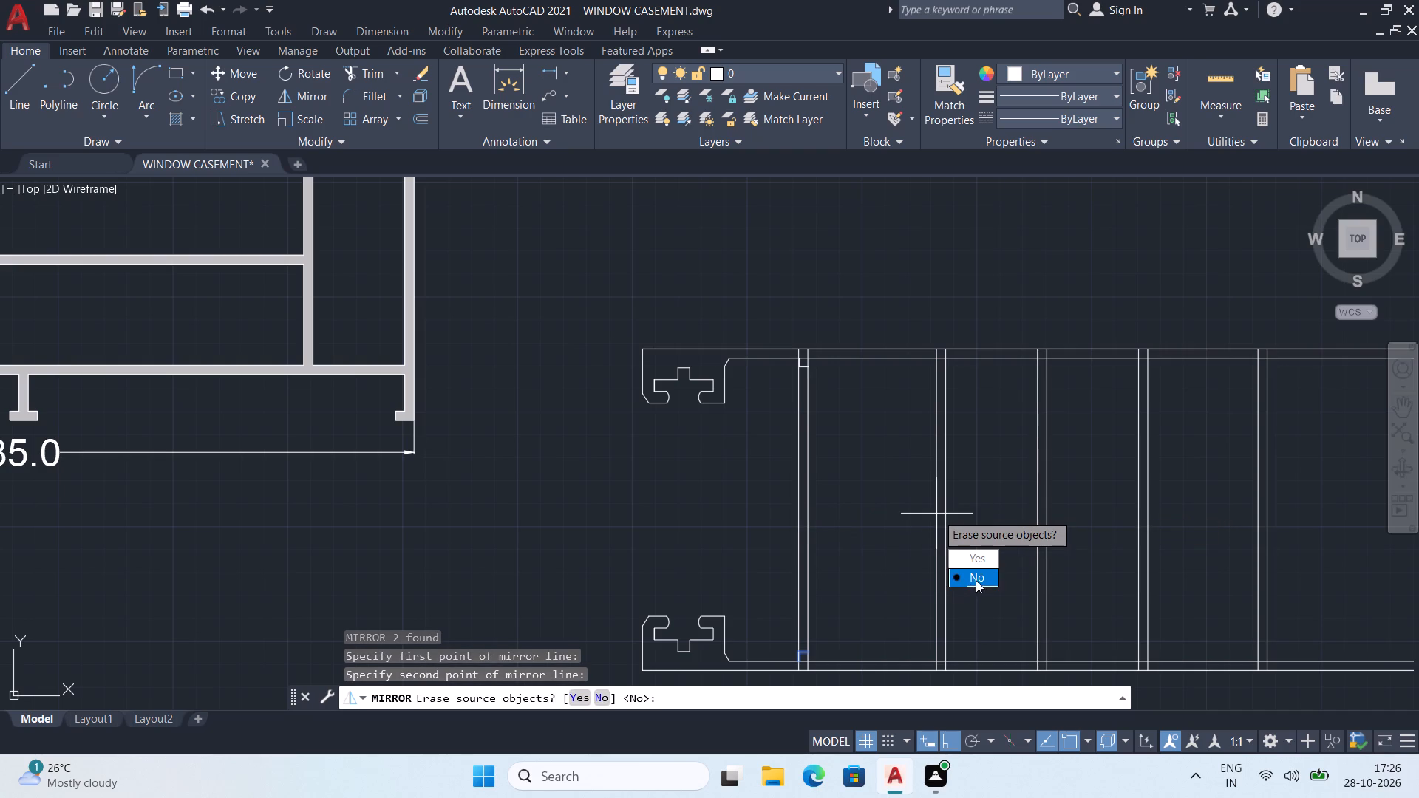
{"action": "left_click_drag", "start_coordinate": [977, 579], "coordinate": [936, 514]}
Select only the short vertical line overlapping the leftmost rib's left edge just above the bottom rail's inner line.
{"action": "middle_click_drag", "start_coordinate": [779, 579], "coordinate": [792, 435]}
{"action": "scroll", "coordinate": [827, 542], "scroll_direction": "up", "scroll_amount": 5}
{"action": "middle_click_drag", "start_coordinate": [713, 451], "coordinate": [708, 585]}
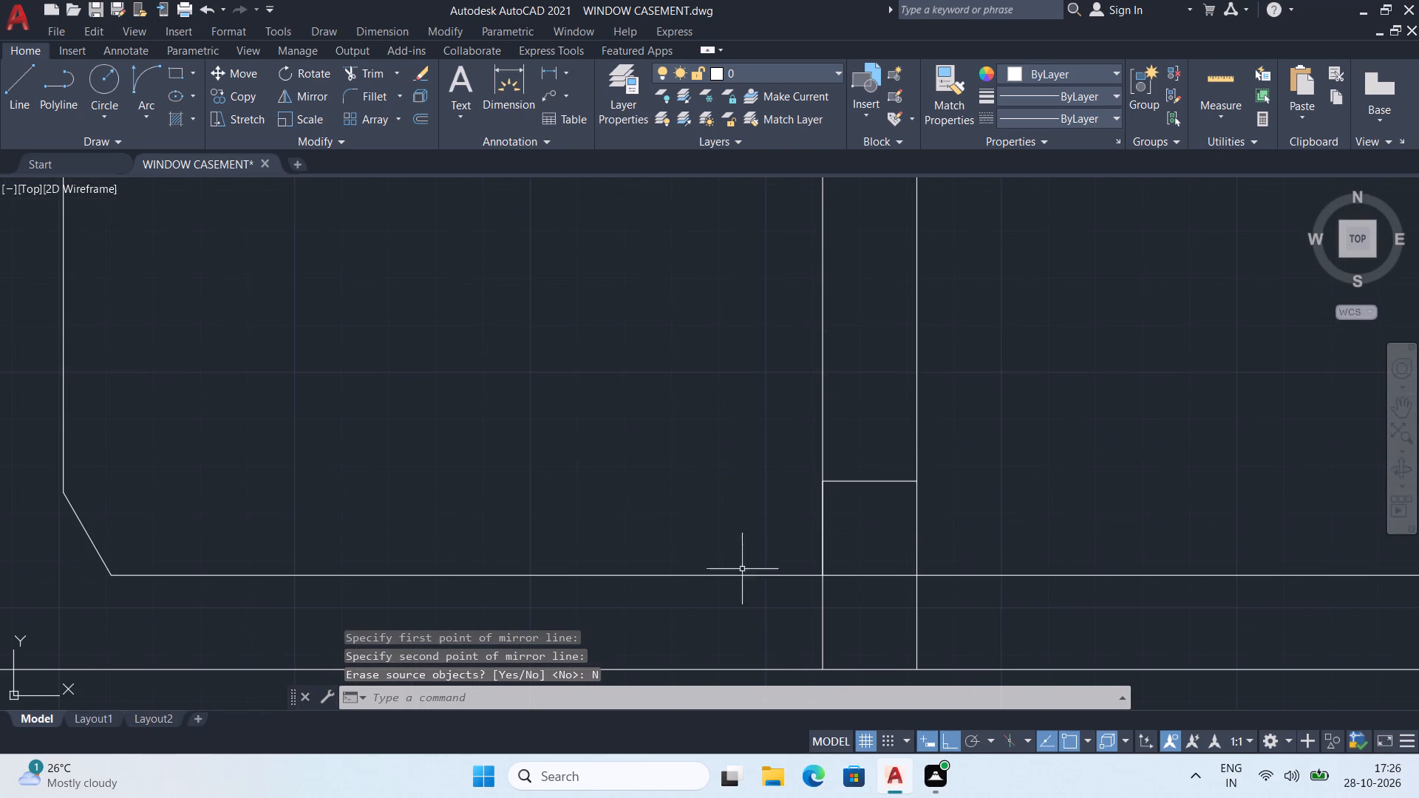
{"action": "left_click", "coordinate": [826, 535]}
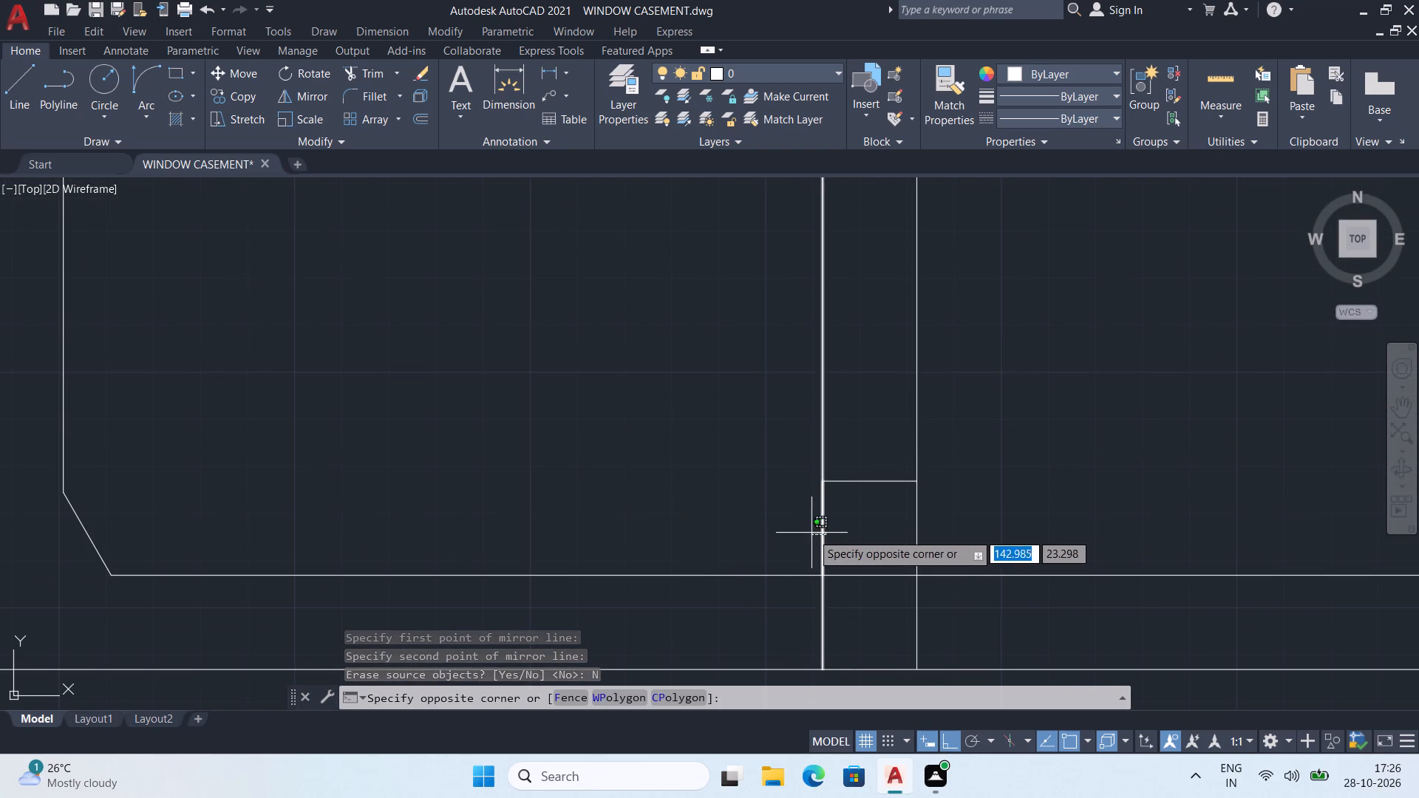
{"action": "left_click", "coordinate": [811, 533]}
{"action": "key", "text": "Escape"}
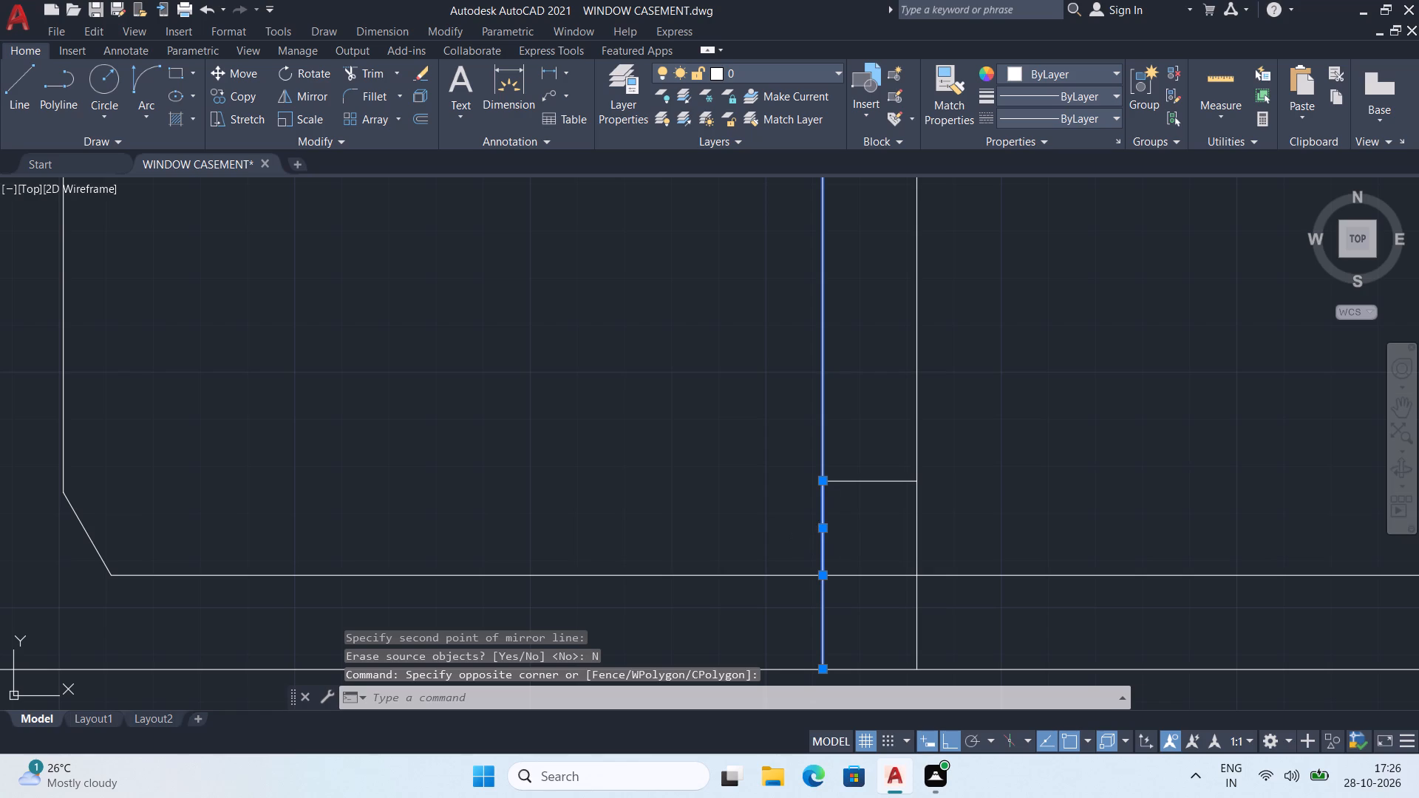
{"action": "left_click", "coordinate": [822, 525]}
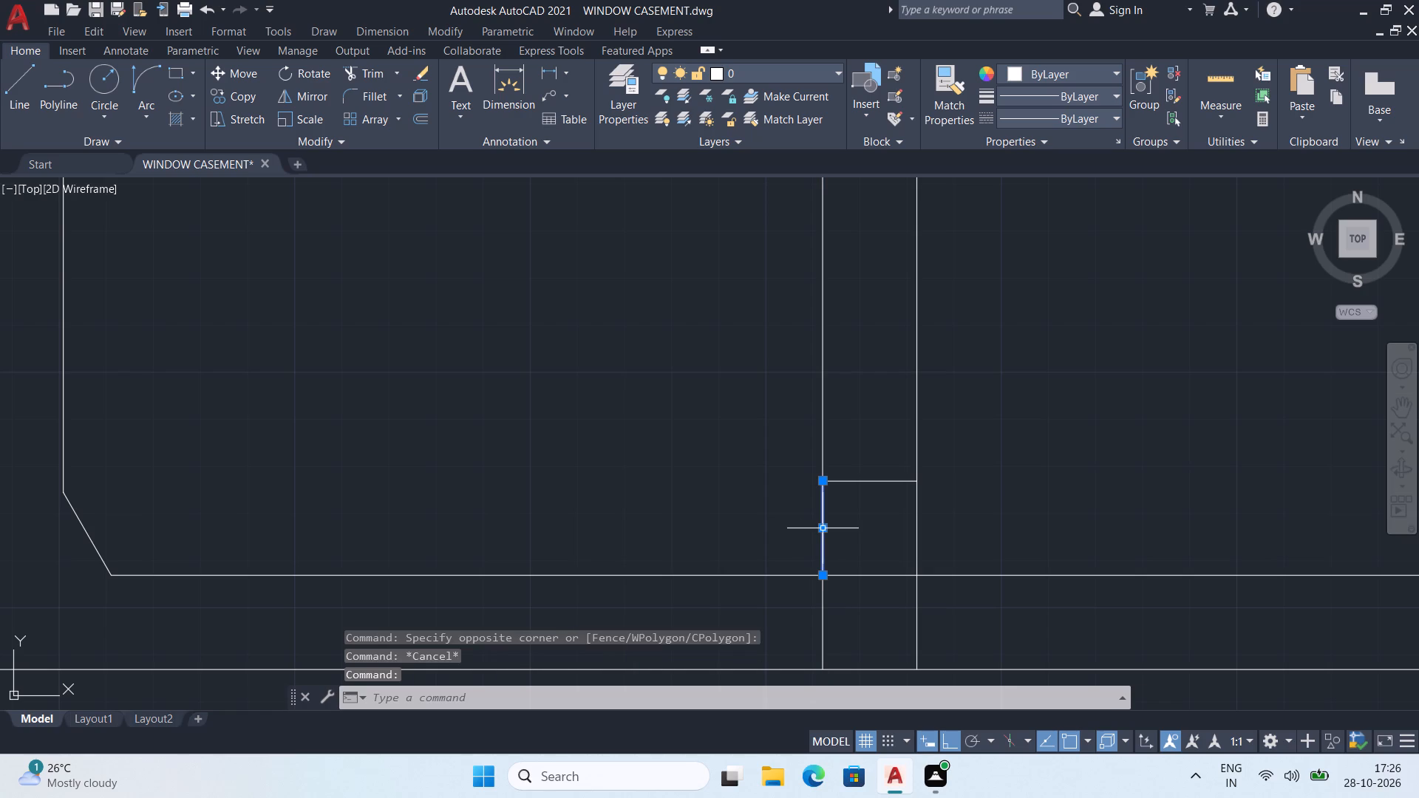
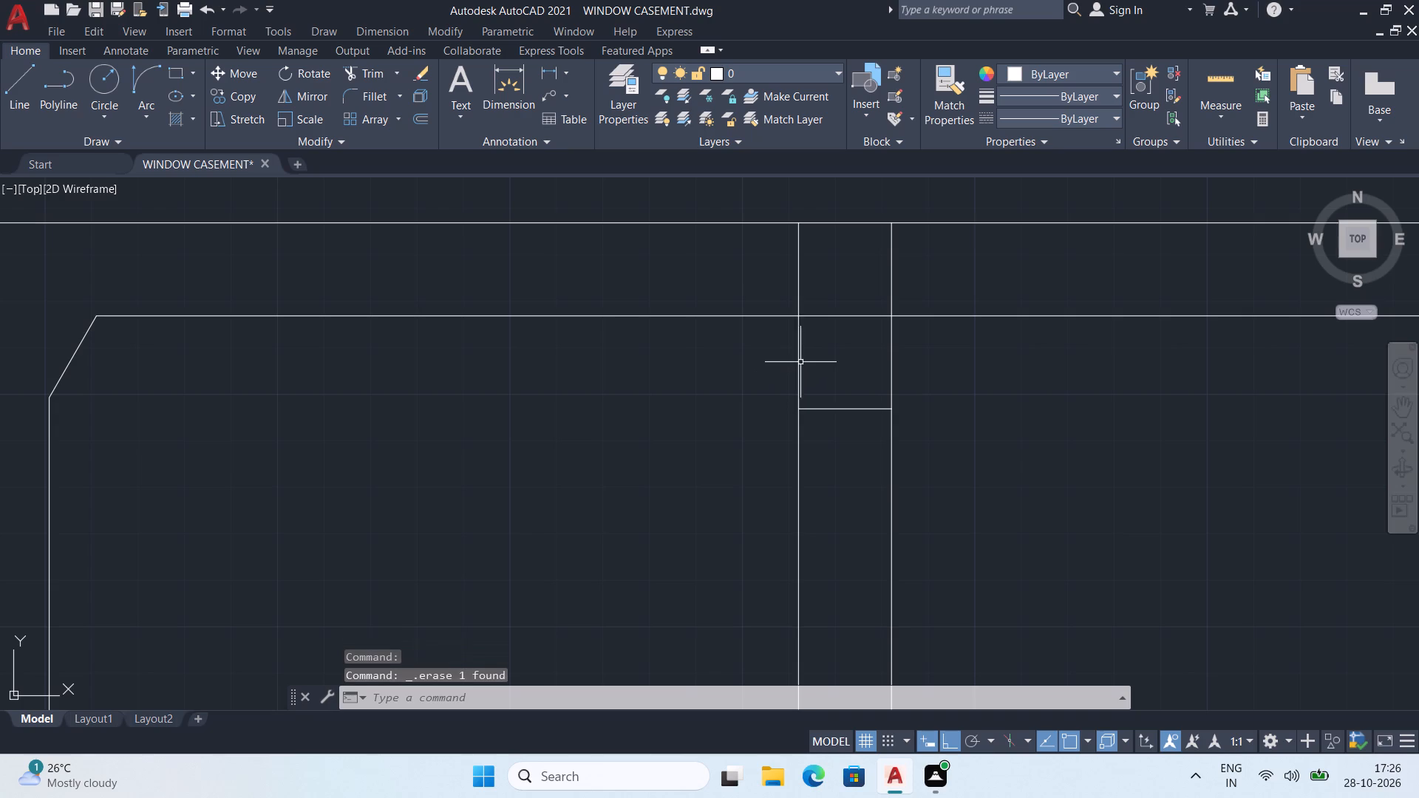
Trim the first vertical line pair out of the upper flange and open the flange's inner line between the two verticals.
{"action": "scroll", "coordinate": [806, 378], "scroll_direction": "down", "scroll_amount": 3}
{"action": "middle_click_drag", "start_coordinate": [849, 471], "coordinate": [840, 324]}
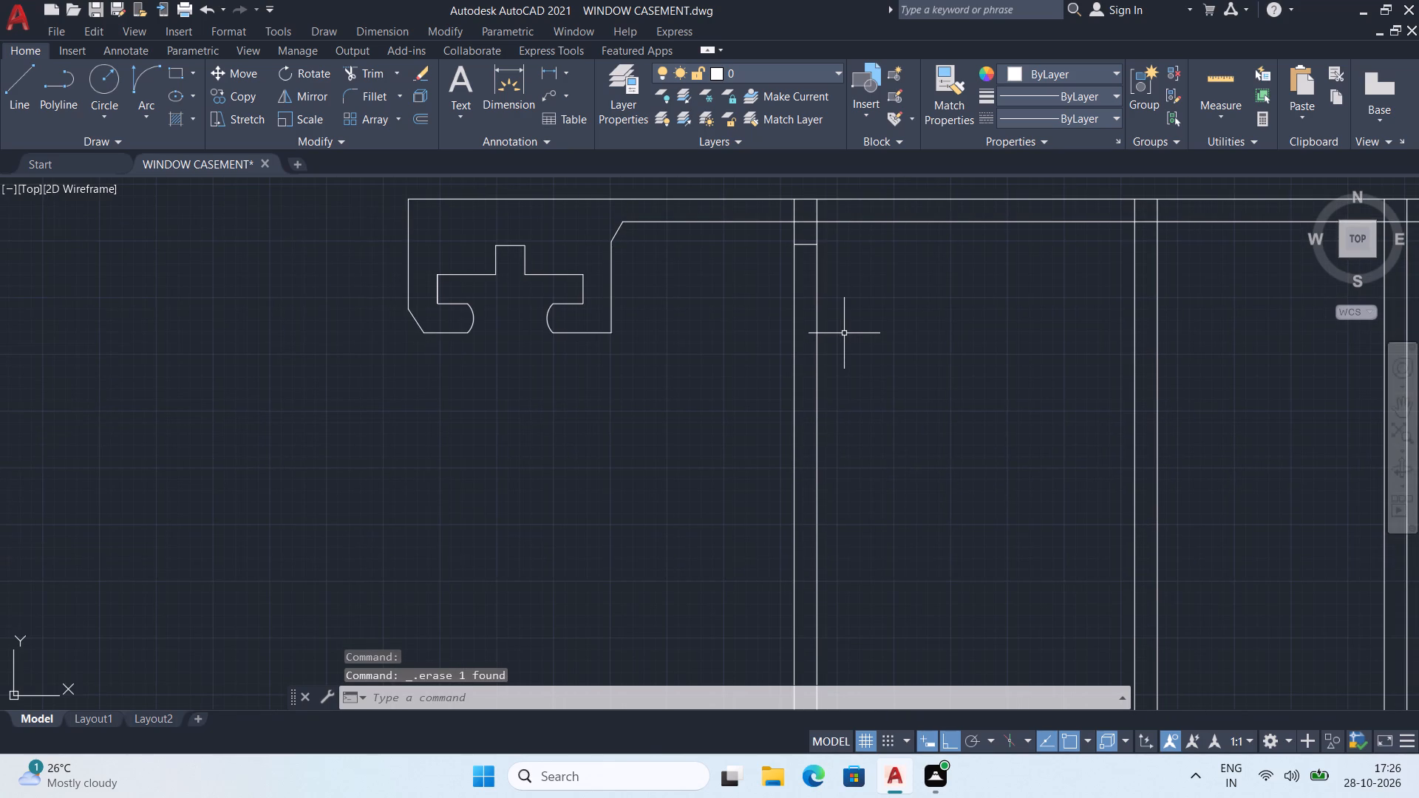
{"action": "type", "text": "tr"}
{"action": "key", "text": "Return"}
{"action": "middle_click_drag", "start_coordinate": [878, 242], "coordinate": [877, 420]}
{"action": "scroll", "coordinate": [850, 420], "scroll_direction": "up", "scroll_amount": 2}
{"action": "left_click", "coordinate": [684, 337]}
{"action": "left_click", "coordinate": [783, 341]}
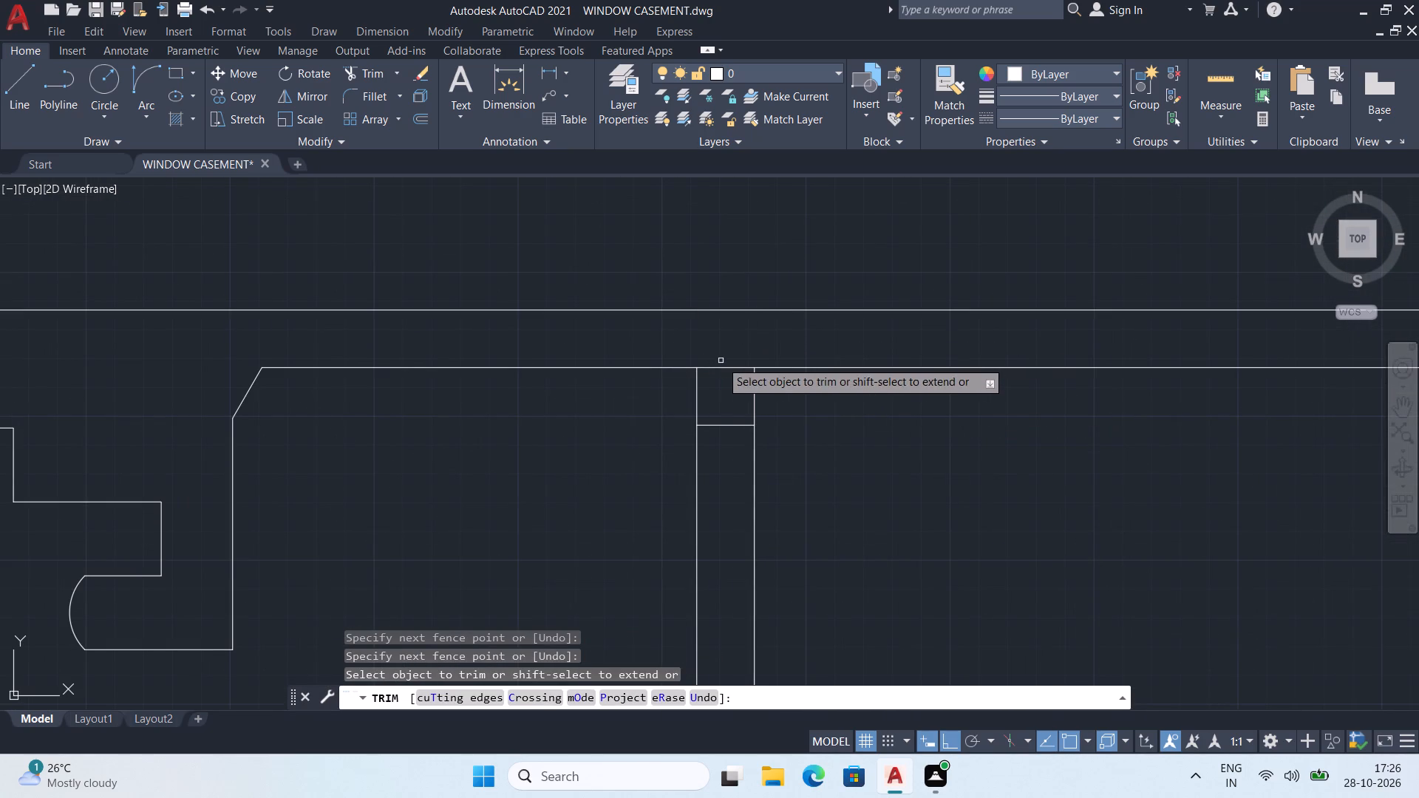
{"action": "left_click", "coordinate": [725, 367]}
Trim the first vertical line pair out of the lower flange and open the flange's inner line between the two verticals.
{"action": "scroll", "coordinate": [759, 425], "scroll_direction": "down", "scroll_amount": 3}
{"action": "middle_click_drag", "start_coordinate": [814, 503], "coordinate": [817, 328]}
{"action": "scroll", "coordinate": [822, 336], "scroll_direction": "down", "scroll_amount": 3}
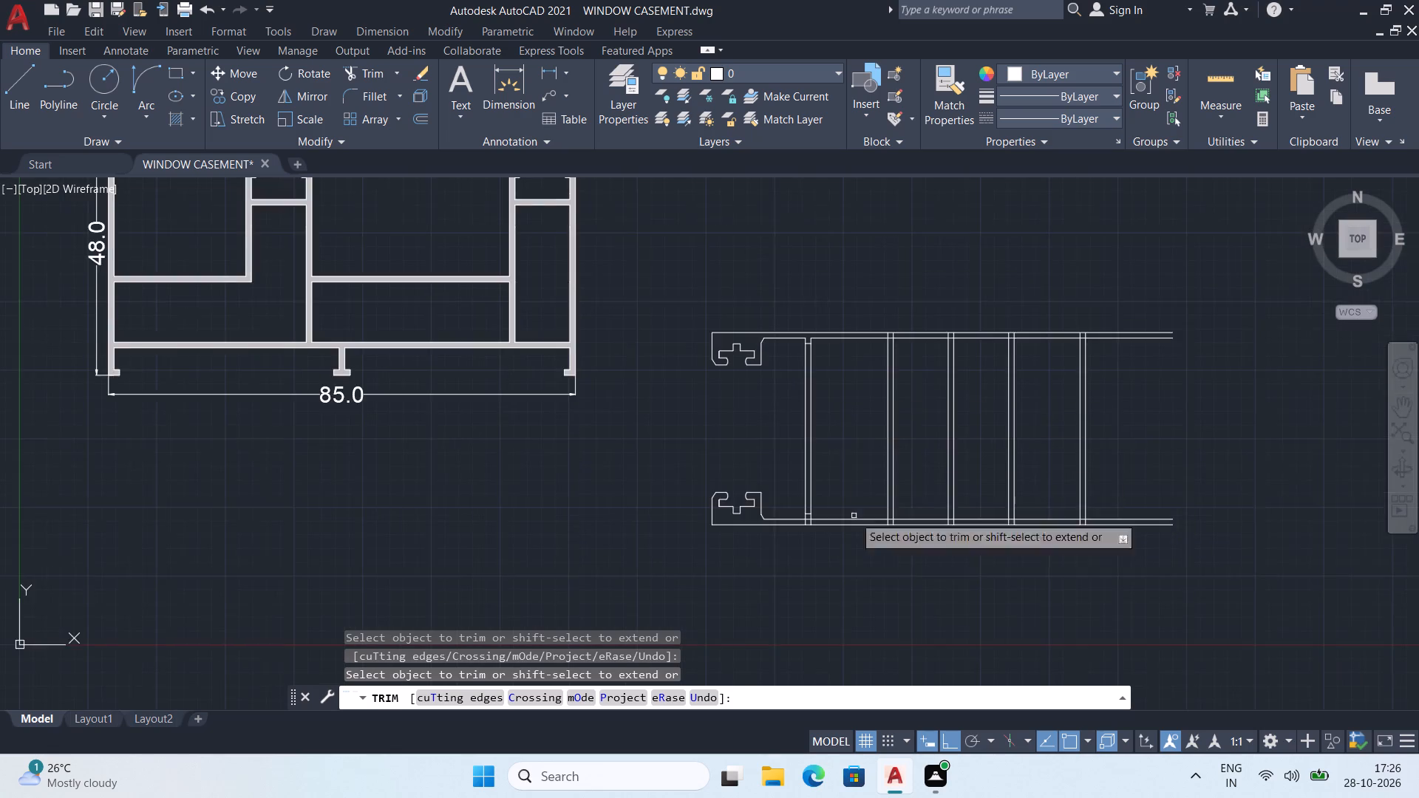
{"action": "middle_click_drag", "start_coordinate": [855, 543], "coordinate": [859, 396]}
{"action": "scroll", "coordinate": [803, 389], "scroll_direction": "up", "scroll_amount": 5}
{"action": "middle_click_drag", "start_coordinate": [810, 373], "coordinate": [814, 605]}
{"action": "scroll", "coordinate": [836, 463], "scroll_direction": "up", "scroll_amount": 2}
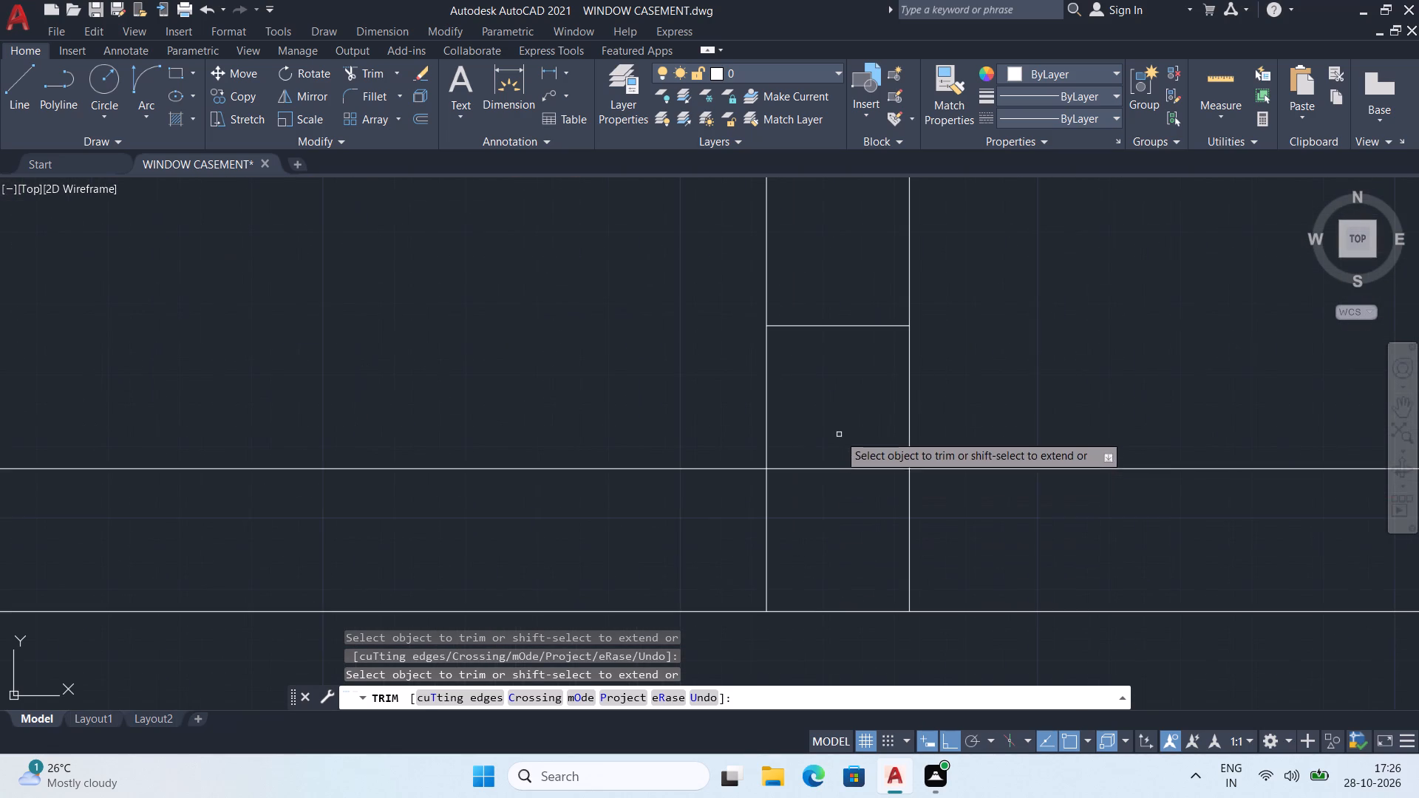
{"action": "left_click", "coordinate": [839, 434]}
{"action": "left_click_drag", "start_coordinate": [750, 525], "coordinate": [758, 525]}
{"action": "left_click", "coordinate": [845, 460]}
{"action": "left_click", "coordinate": [979, 551]}
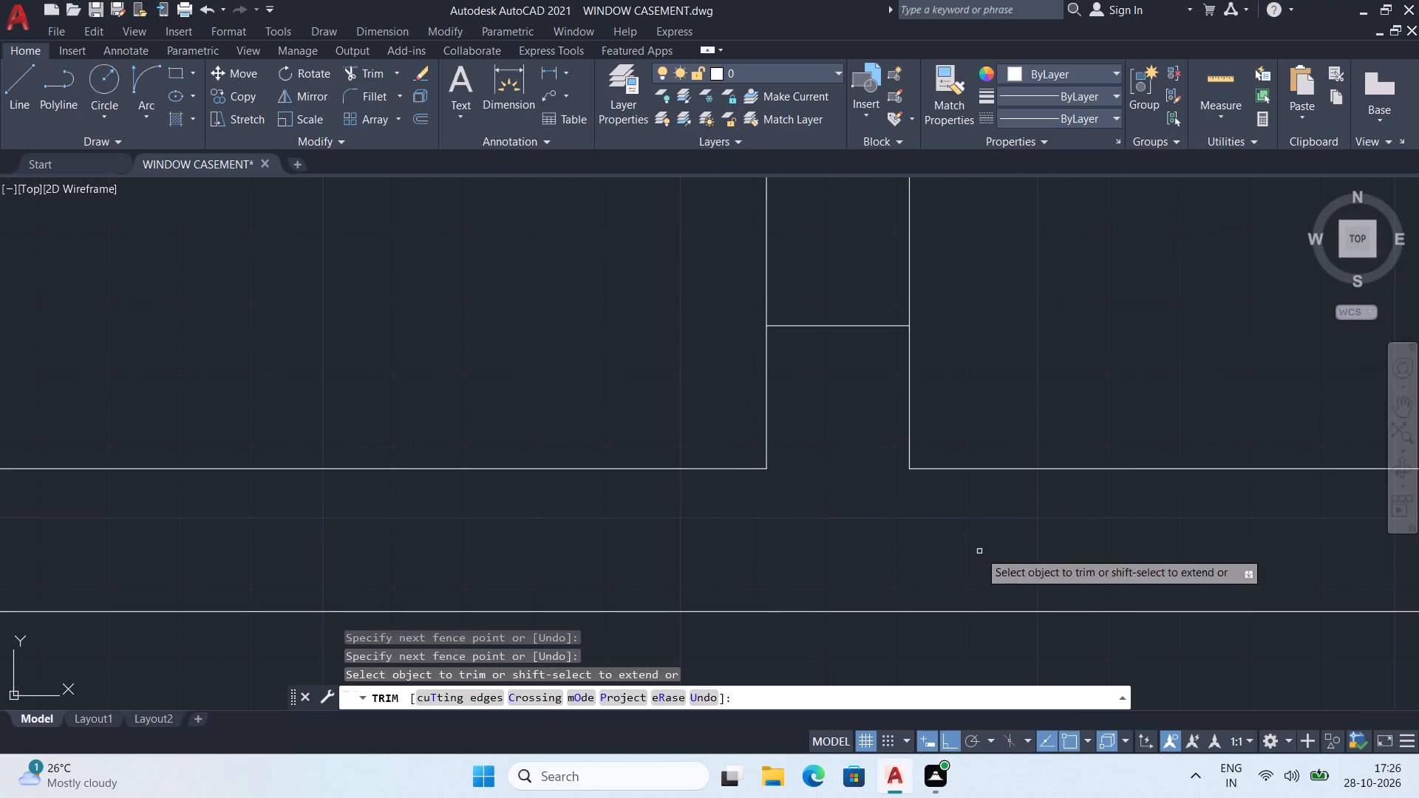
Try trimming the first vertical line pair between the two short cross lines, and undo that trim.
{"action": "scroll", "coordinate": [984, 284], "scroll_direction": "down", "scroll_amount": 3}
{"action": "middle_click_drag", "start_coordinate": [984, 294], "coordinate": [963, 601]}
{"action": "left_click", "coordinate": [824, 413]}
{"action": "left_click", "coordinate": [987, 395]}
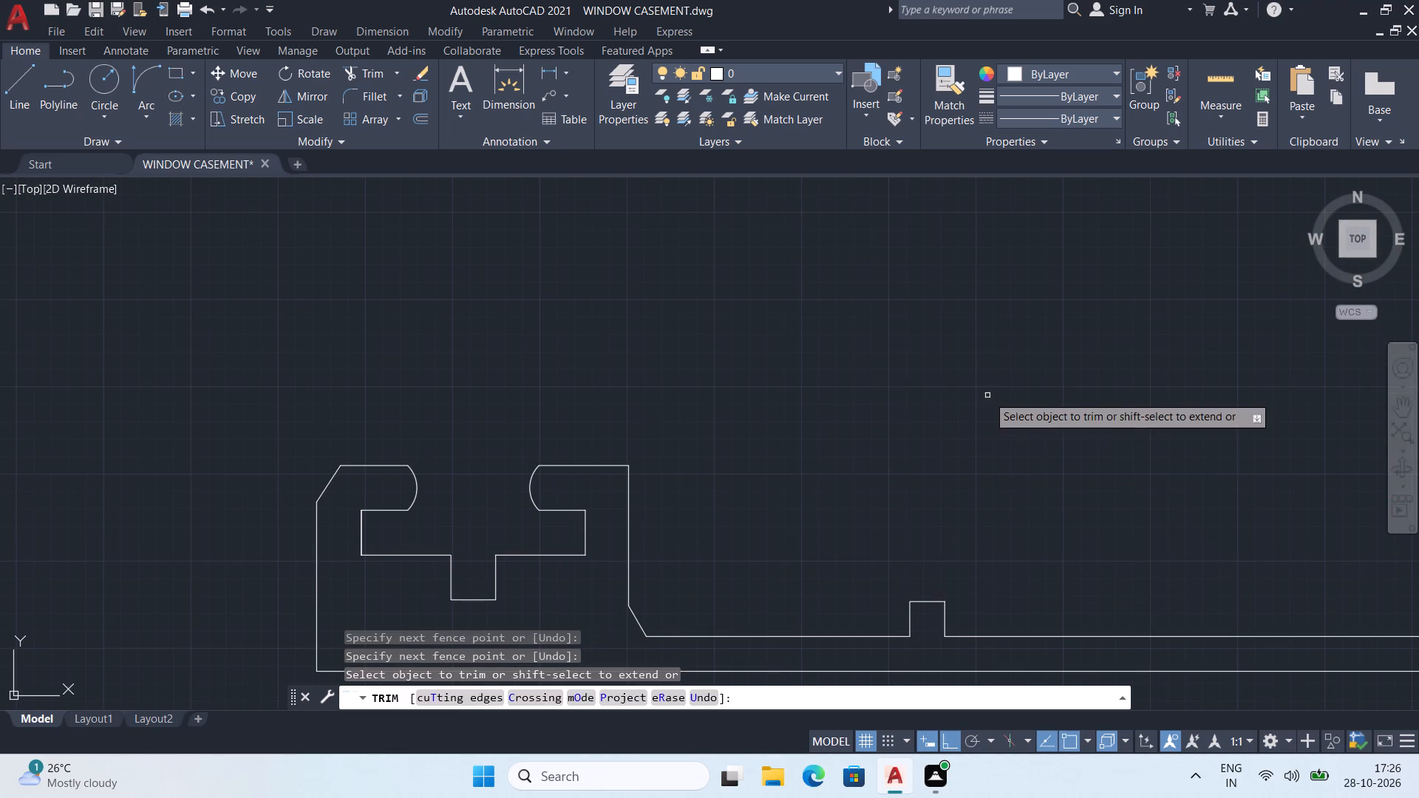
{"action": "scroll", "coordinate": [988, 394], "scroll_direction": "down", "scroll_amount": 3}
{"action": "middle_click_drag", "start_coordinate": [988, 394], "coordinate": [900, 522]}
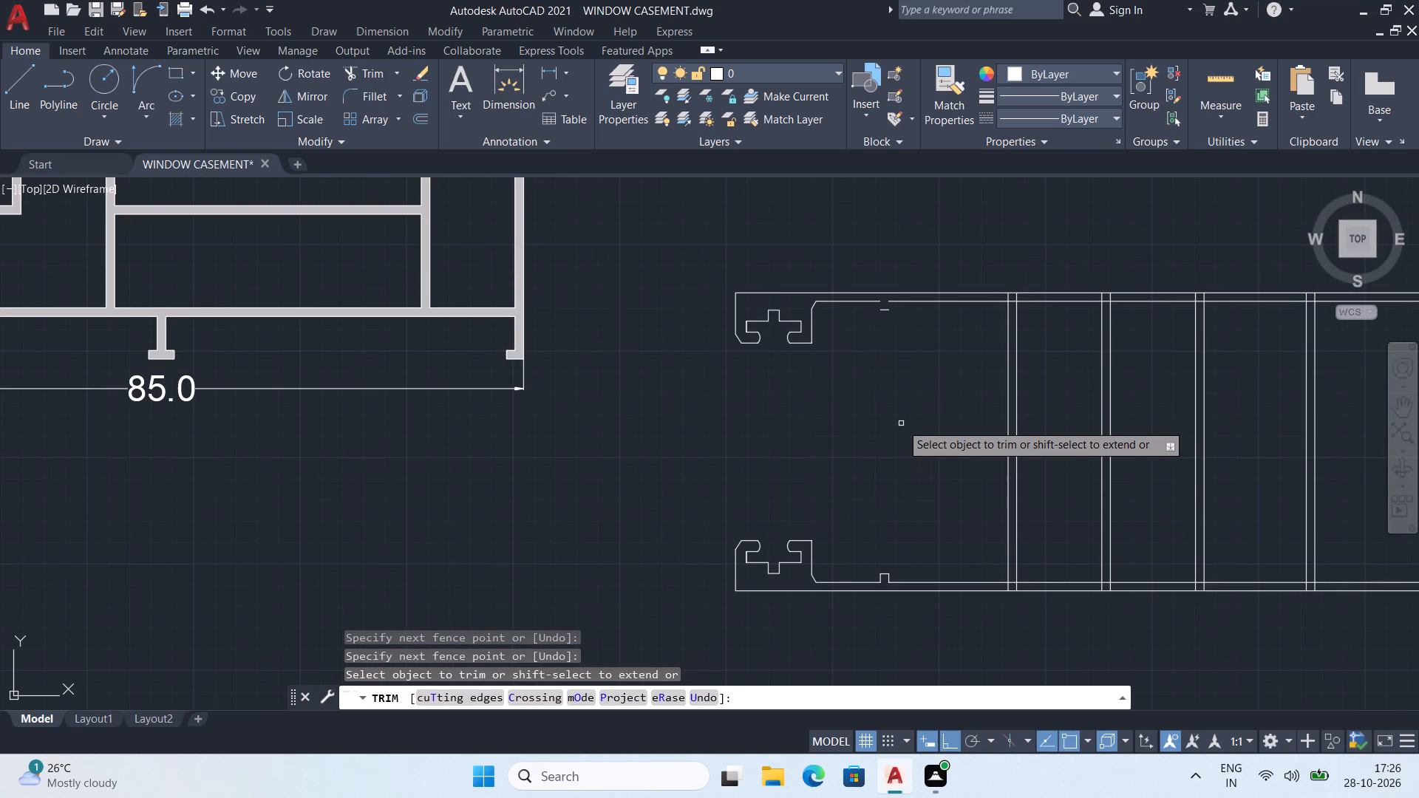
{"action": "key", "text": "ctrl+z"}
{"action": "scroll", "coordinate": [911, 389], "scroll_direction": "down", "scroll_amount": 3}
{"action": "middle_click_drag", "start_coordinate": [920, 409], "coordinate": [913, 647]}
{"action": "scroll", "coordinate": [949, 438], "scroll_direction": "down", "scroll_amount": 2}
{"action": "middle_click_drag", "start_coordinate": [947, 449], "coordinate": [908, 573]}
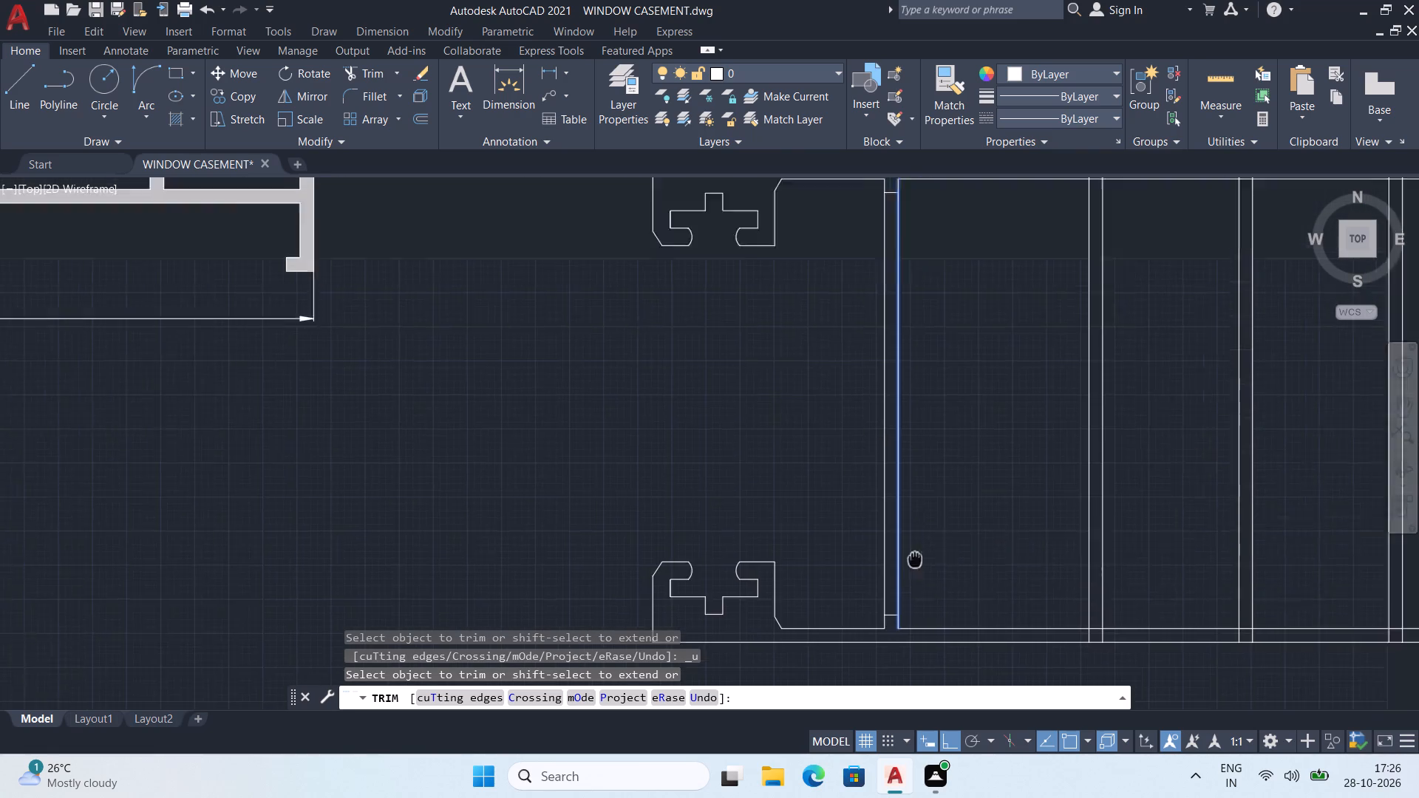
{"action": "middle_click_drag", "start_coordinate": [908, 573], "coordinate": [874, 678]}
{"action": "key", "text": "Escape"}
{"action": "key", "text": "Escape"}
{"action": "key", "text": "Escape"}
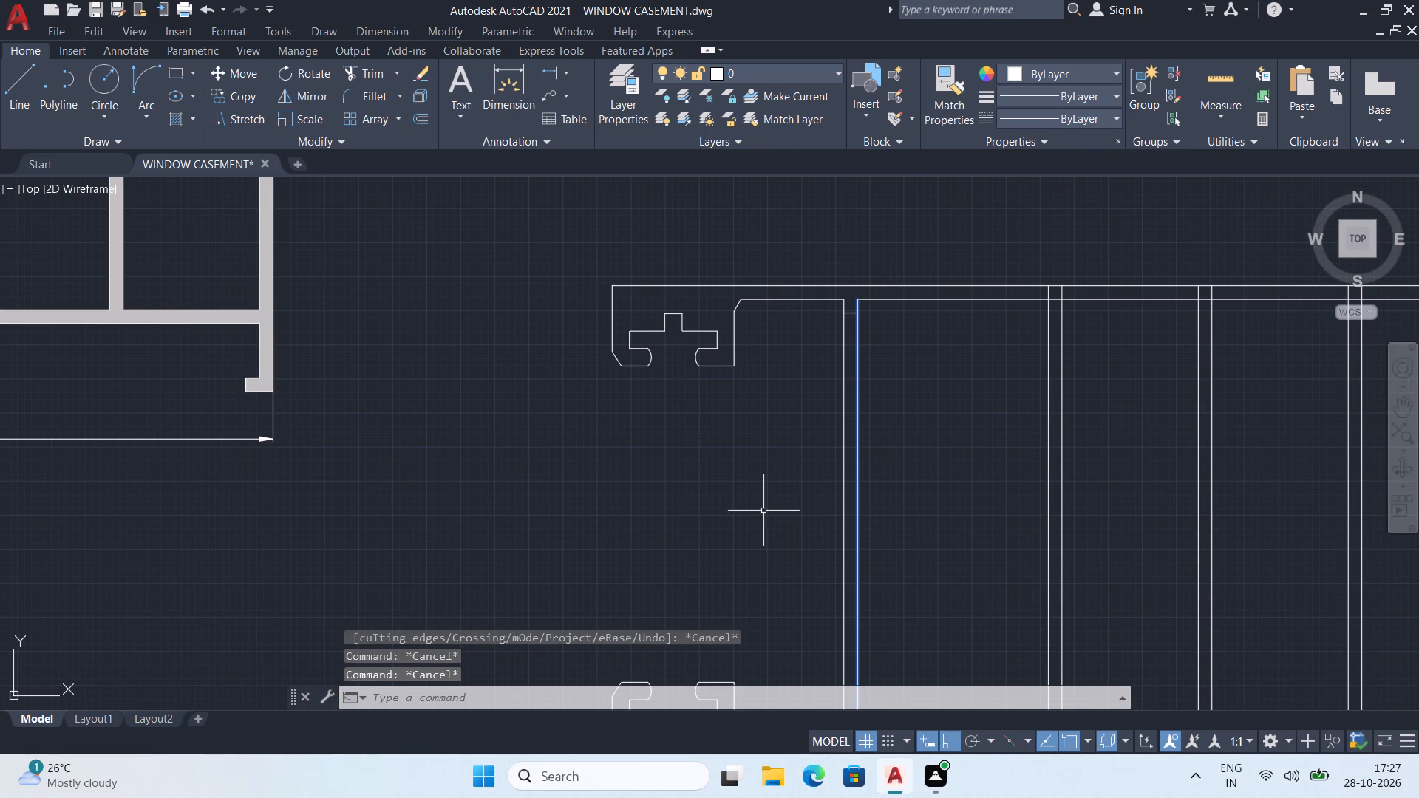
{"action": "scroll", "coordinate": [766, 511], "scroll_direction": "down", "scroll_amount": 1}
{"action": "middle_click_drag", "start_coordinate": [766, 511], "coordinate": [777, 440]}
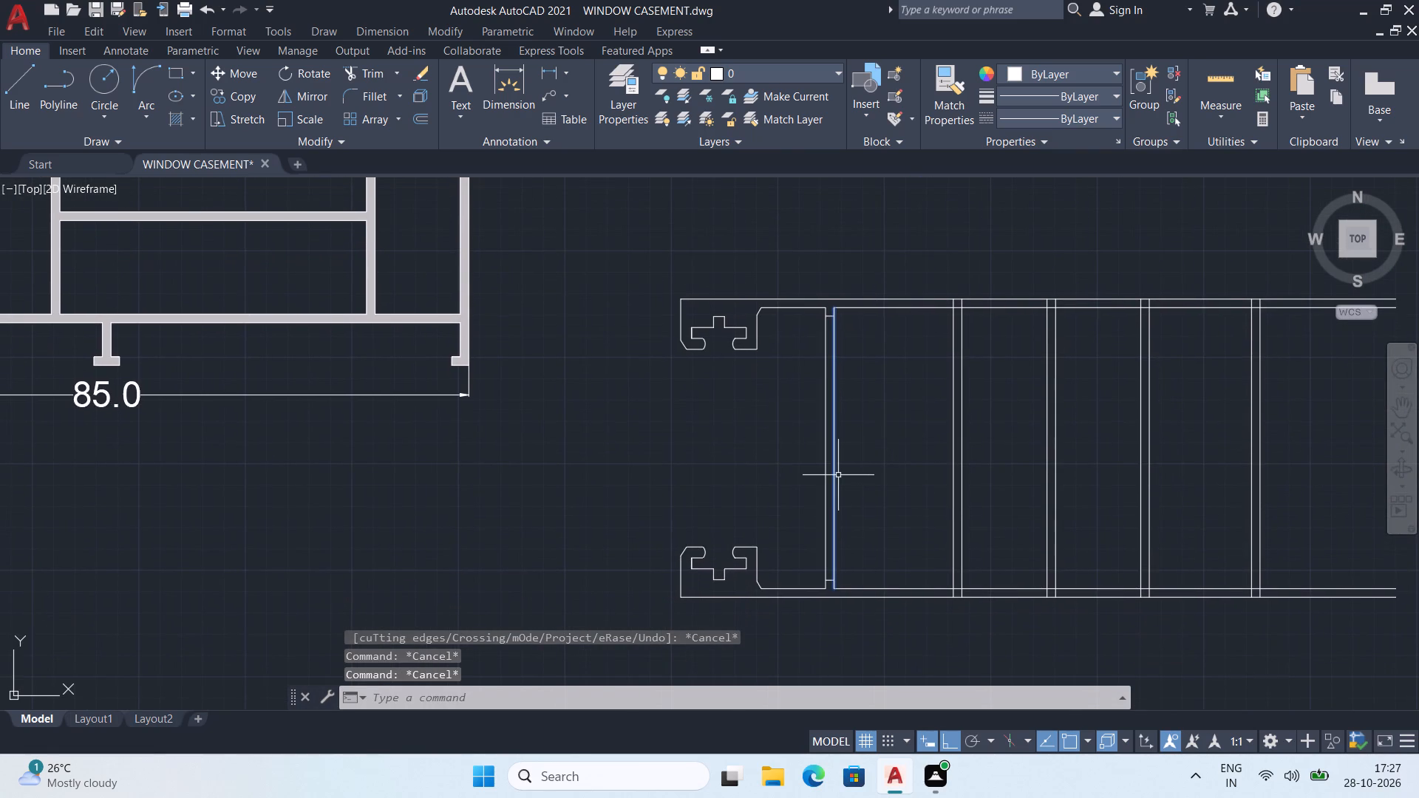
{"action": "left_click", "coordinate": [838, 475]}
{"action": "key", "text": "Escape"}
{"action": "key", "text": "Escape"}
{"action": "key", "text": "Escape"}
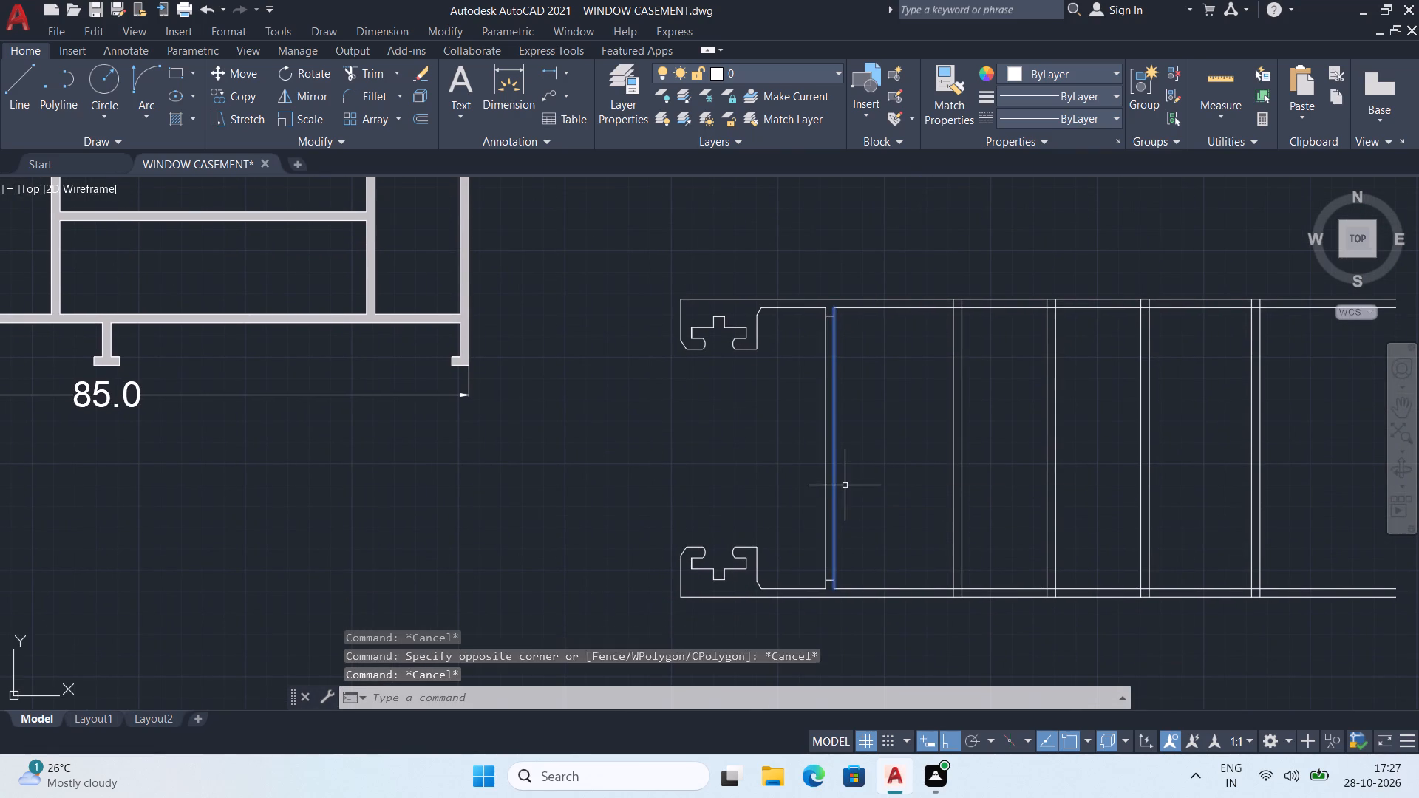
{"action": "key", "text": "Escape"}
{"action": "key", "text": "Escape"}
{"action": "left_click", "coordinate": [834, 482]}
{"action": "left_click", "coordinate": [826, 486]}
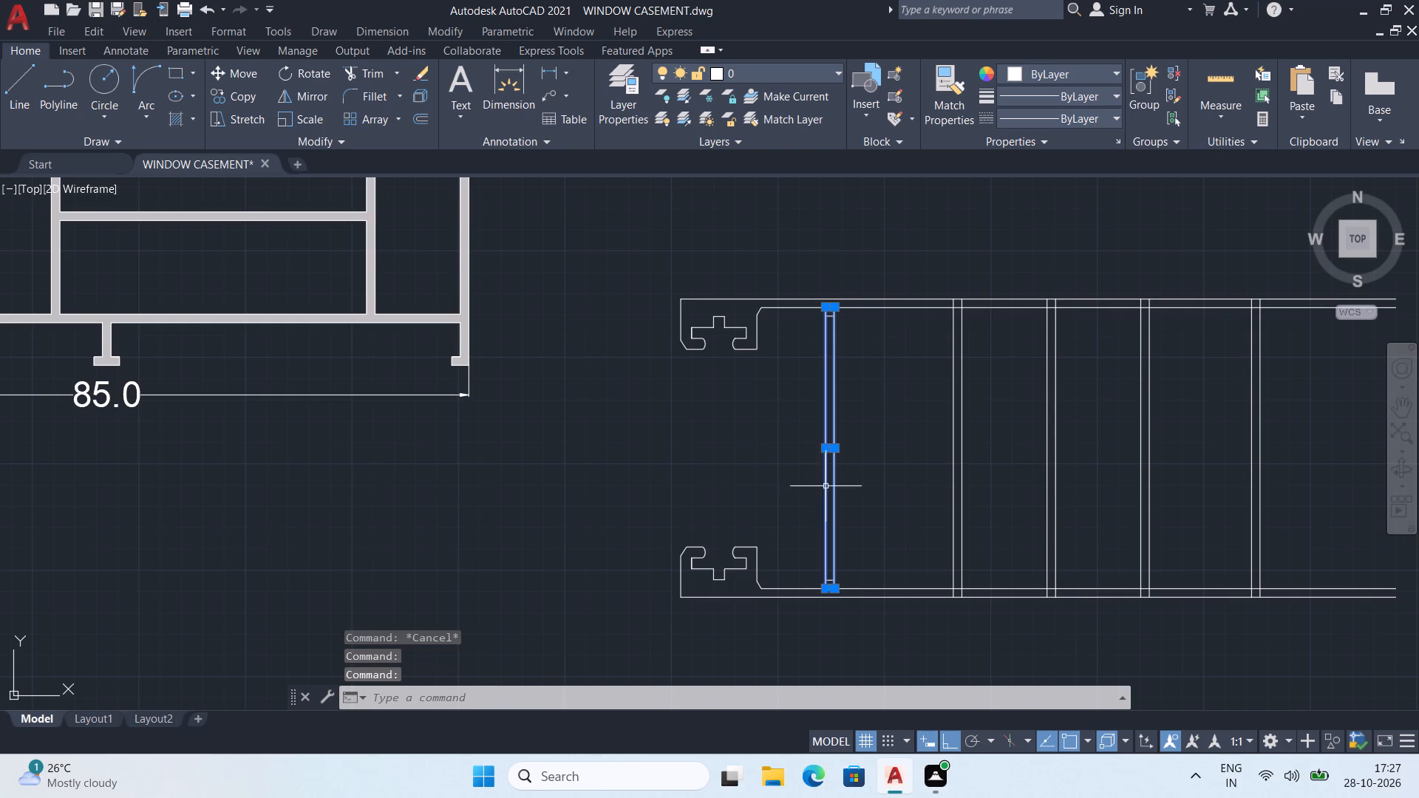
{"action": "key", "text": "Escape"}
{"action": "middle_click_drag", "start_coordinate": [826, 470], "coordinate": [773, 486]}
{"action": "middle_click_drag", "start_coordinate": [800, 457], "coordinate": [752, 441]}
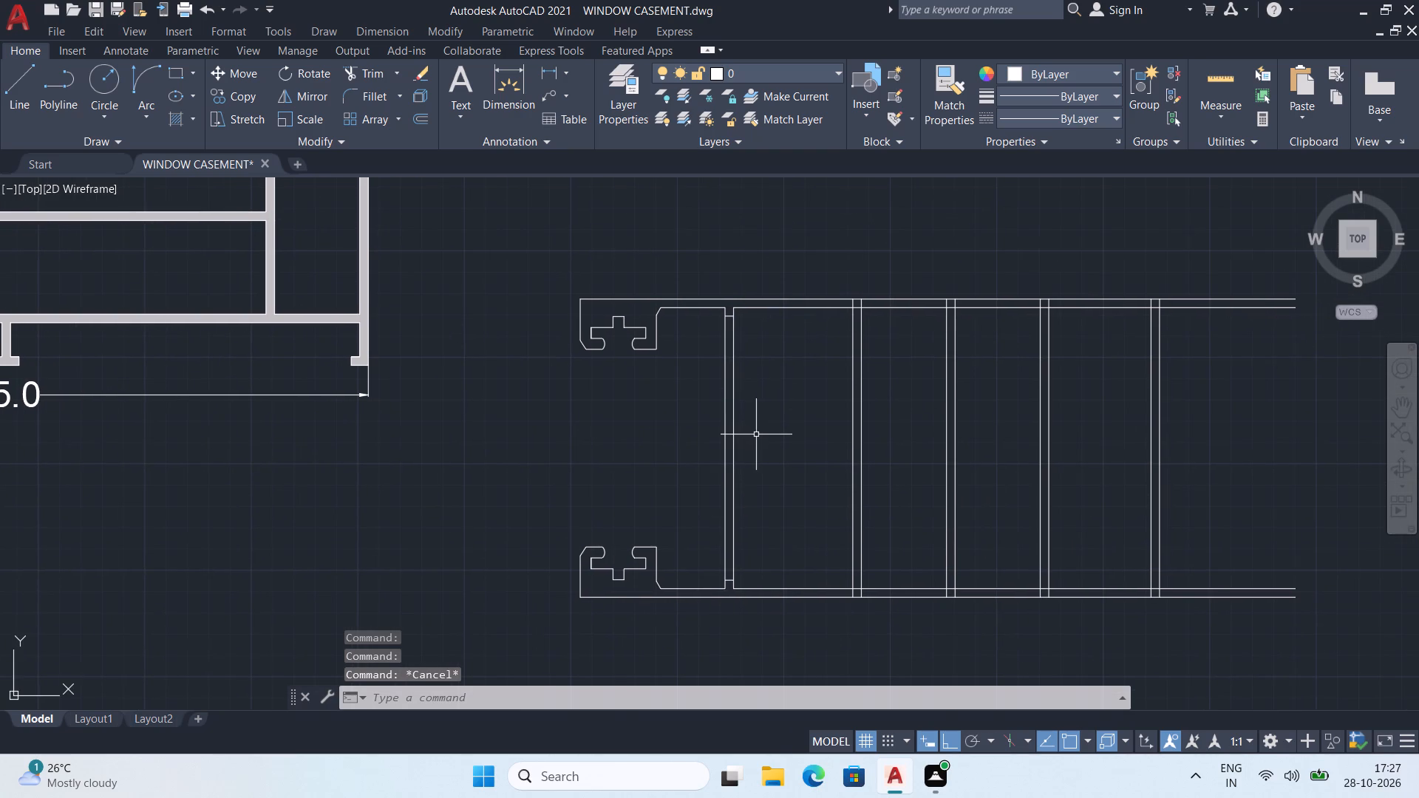
Trim away the first vertical line pair between the short cross lines, leaving a small notch on each flange.
{"action": "type", "text": "tr"}
{"action": "key", "text": "Return"}
{"action": "left_click", "coordinate": [693, 449]}
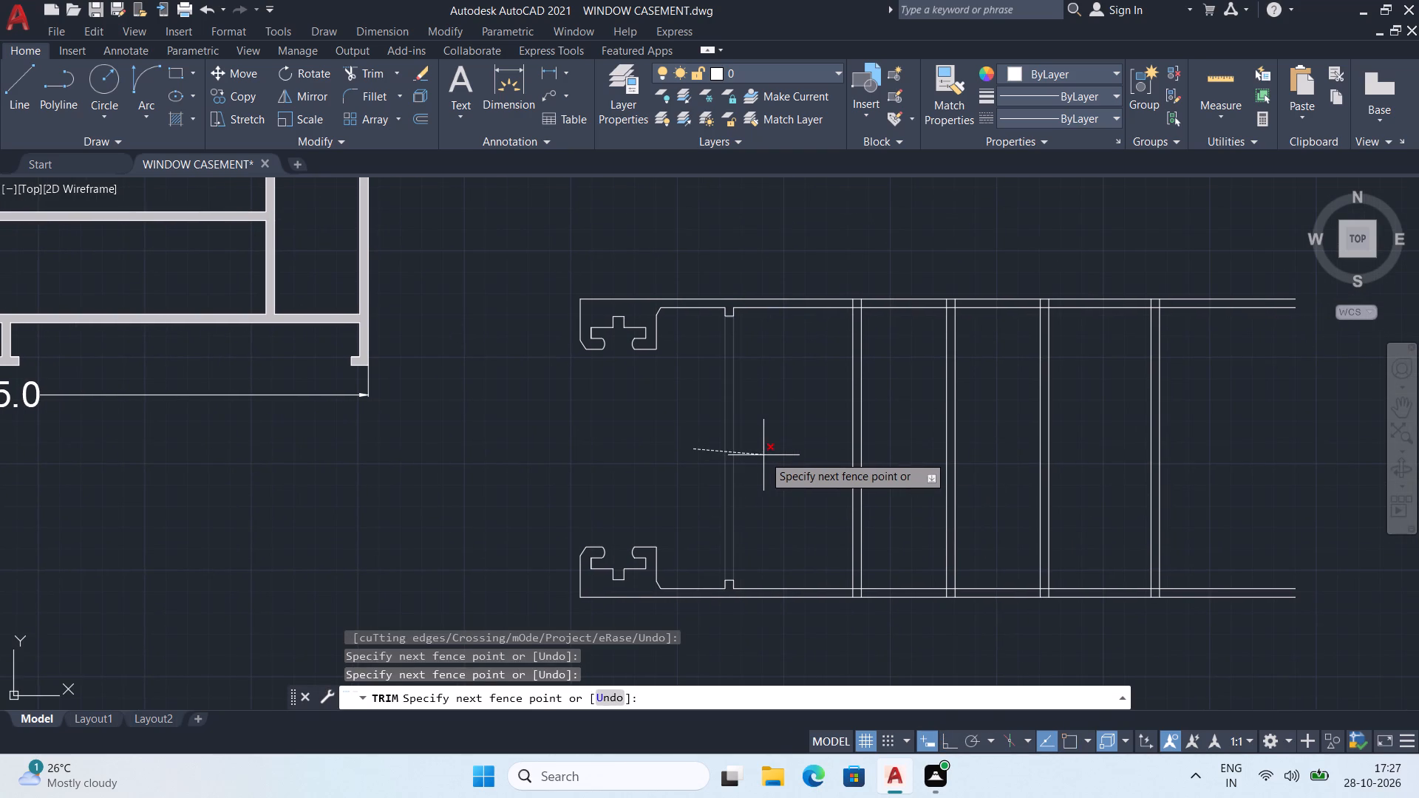
{"action": "left_click", "coordinate": [763, 455]}
{"action": "scroll", "coordinate": [766, 446], "scroll_direction": "down", "scroll_amount": 2}
{"action": "middle_click_drag", "start_coordinate": [766, 446], "coordinate": [707, 445]}
{"action": "key", "text": "space"}
Examine the notched flanges and the remaining vertical line pairs of the new profile beside the finished 85.0 x 48.0 section.
{"action": "middle_click_drag", "start_coordinate": [726, 454], "coordinate": [723, 451]}
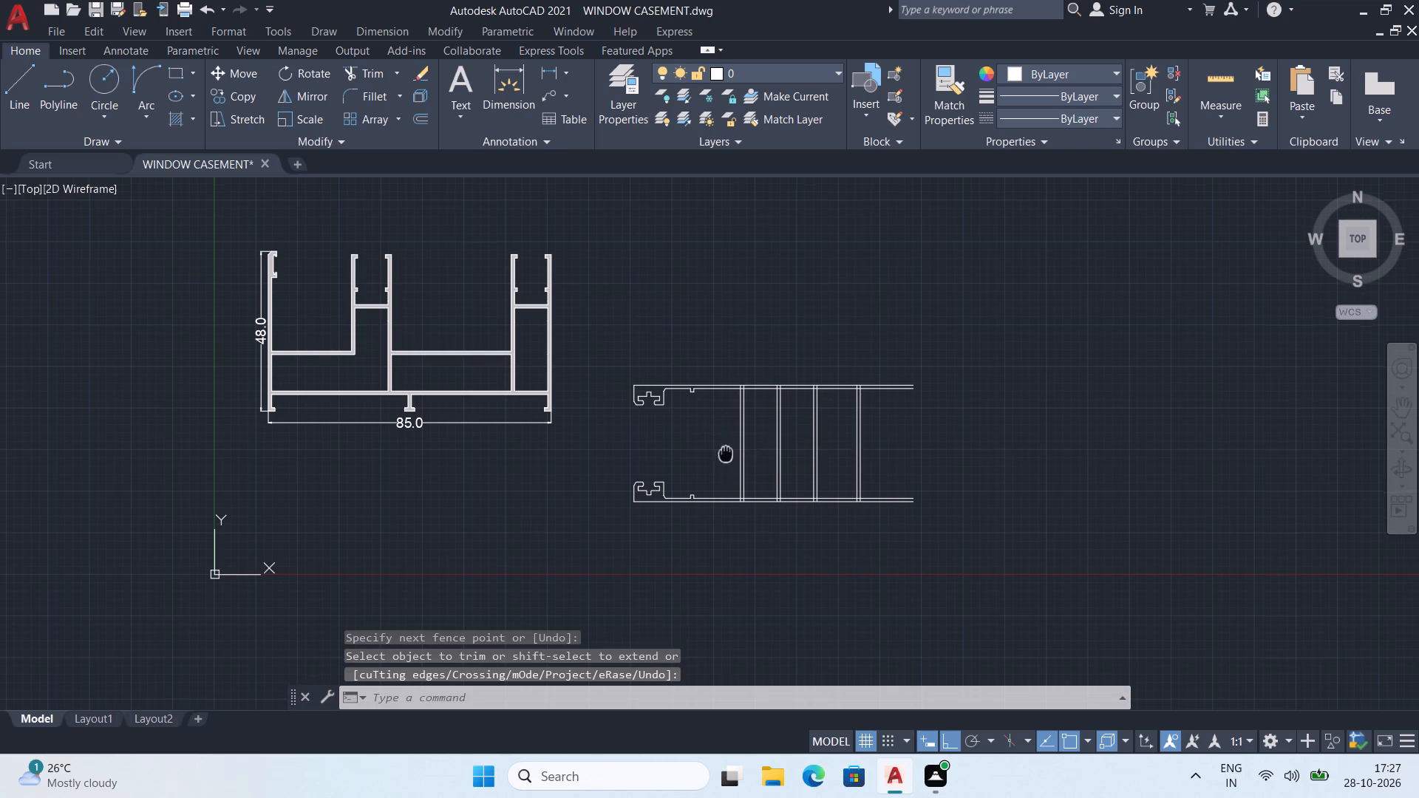
{"action": "middle_click_drag", "start_coordinate": [723, 451], "coordinate": [710, 549]}
{"action": "middle_click_drag", "start_coordinate": [748, 539], "coordinate": [736, 485]}
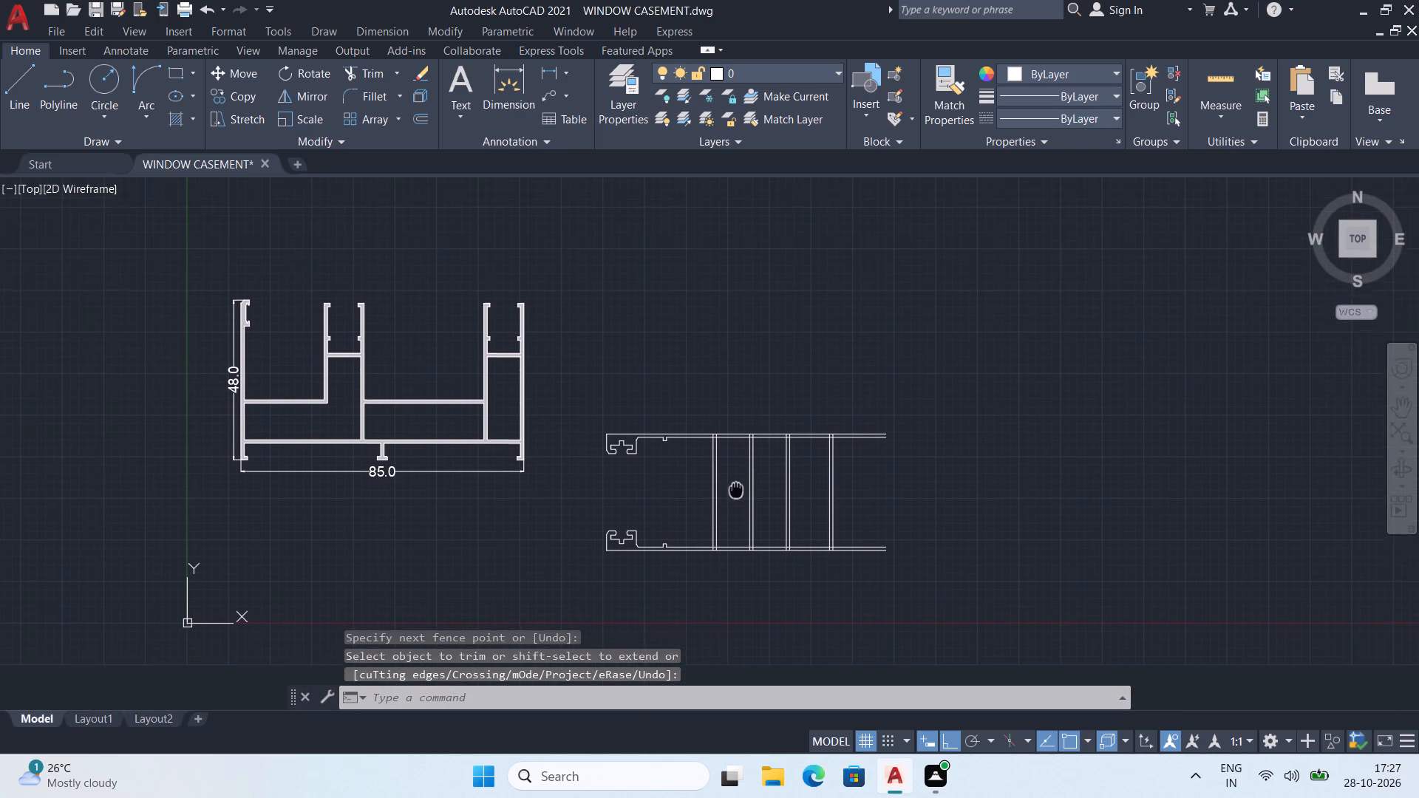
{"action": "middle_click_drag", "start_coordinate": [736, 485], "coordinate": [761, 485]}
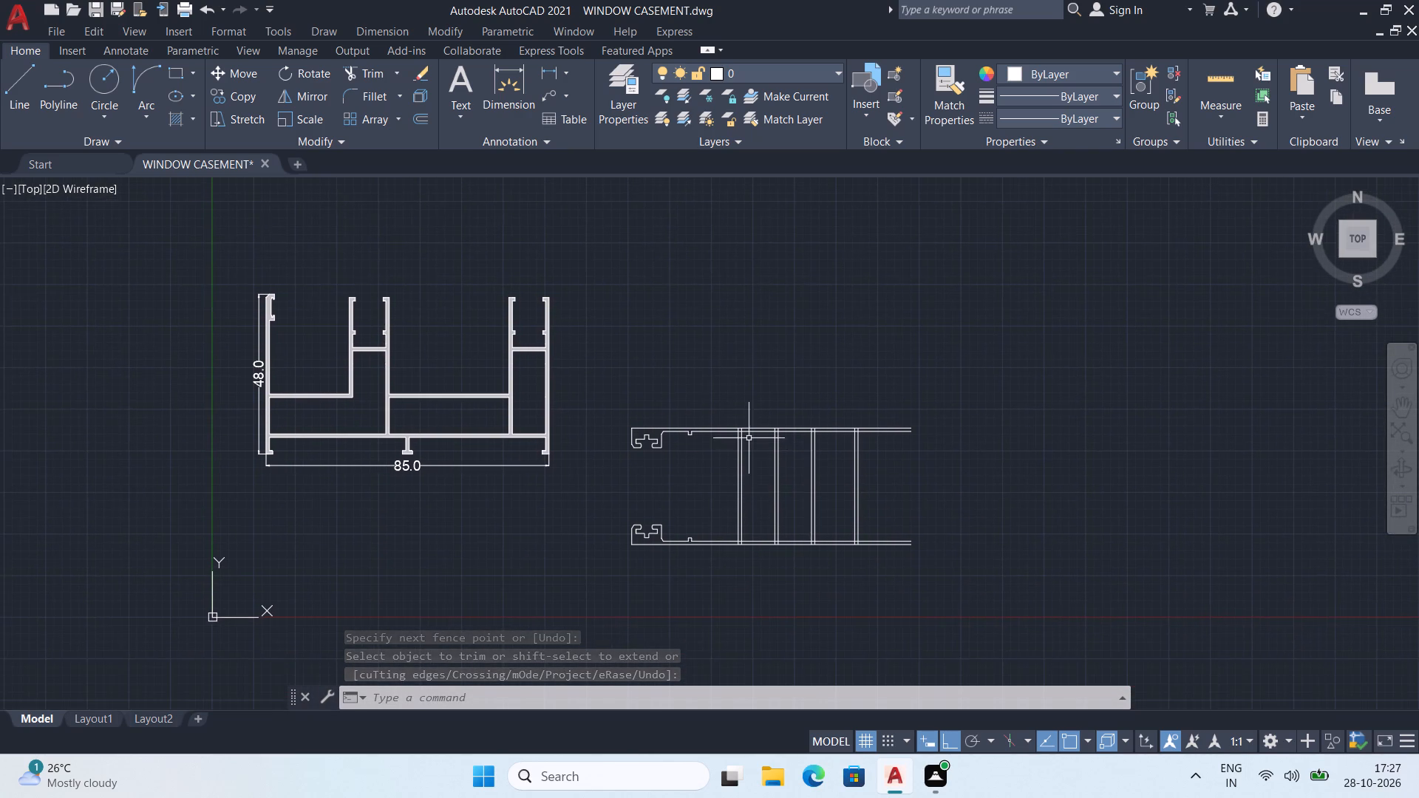
{"action": "scroll", "coordinate": [749, 438], "scroll_direction": "up", "scroll_amount": 2}
{"action": "middle_click_drag", "start_coordinate": [763, 460], "coordinate": [773, 524]}
{"action": "scroll", "coordinate": [734, 495], "scroll_direction": "up", "scroll_amount": 1}
{"action": "scroll", "coordinate": [758, 512], "scroll_direction": "down", "scroll_amount": 2}
{"action": "middle_click_drag", "start_coordinate": [761, 529], "coordinate": [744, 361]}
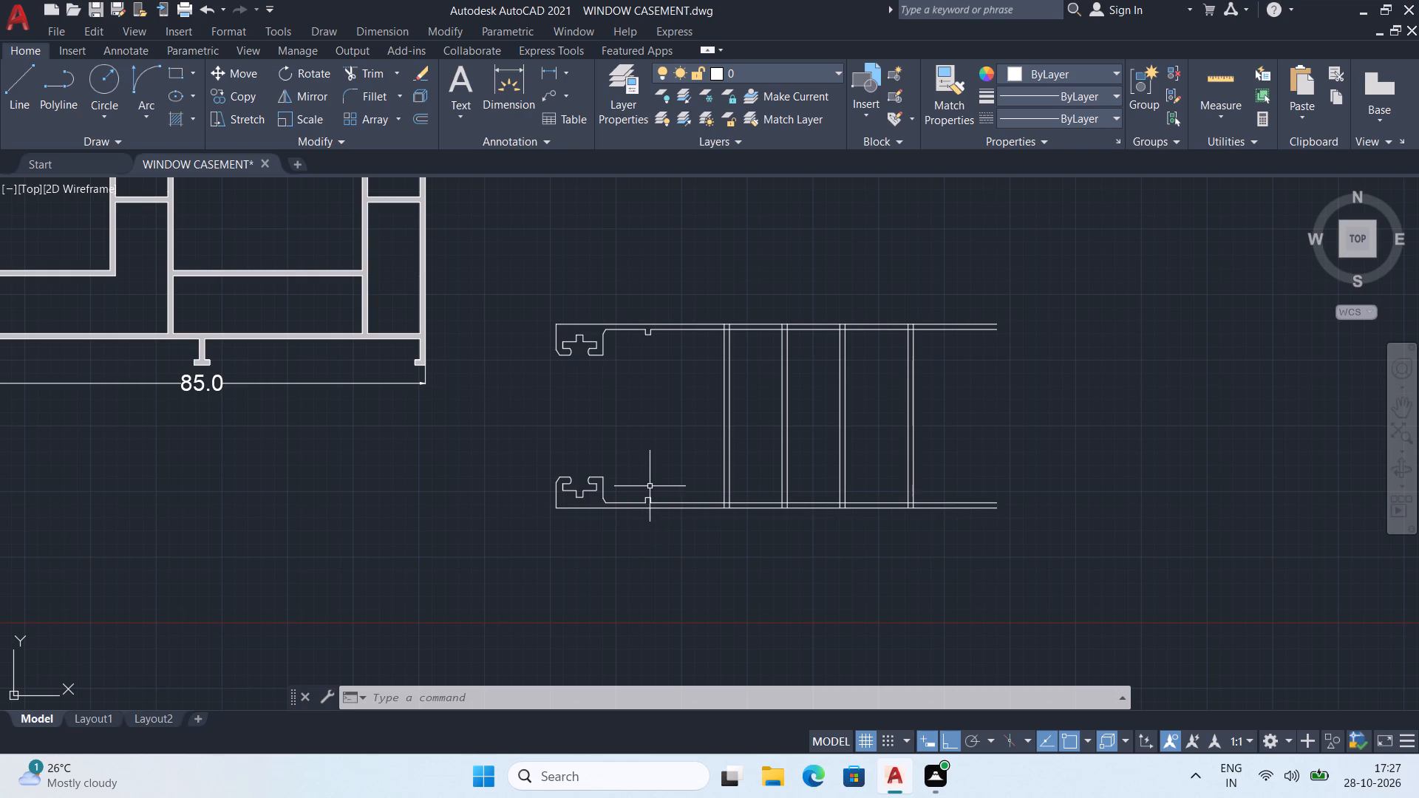
{"action": "middle_click_drag", "start_coordinate": [655, 430], "coordinate": [654, 437]}
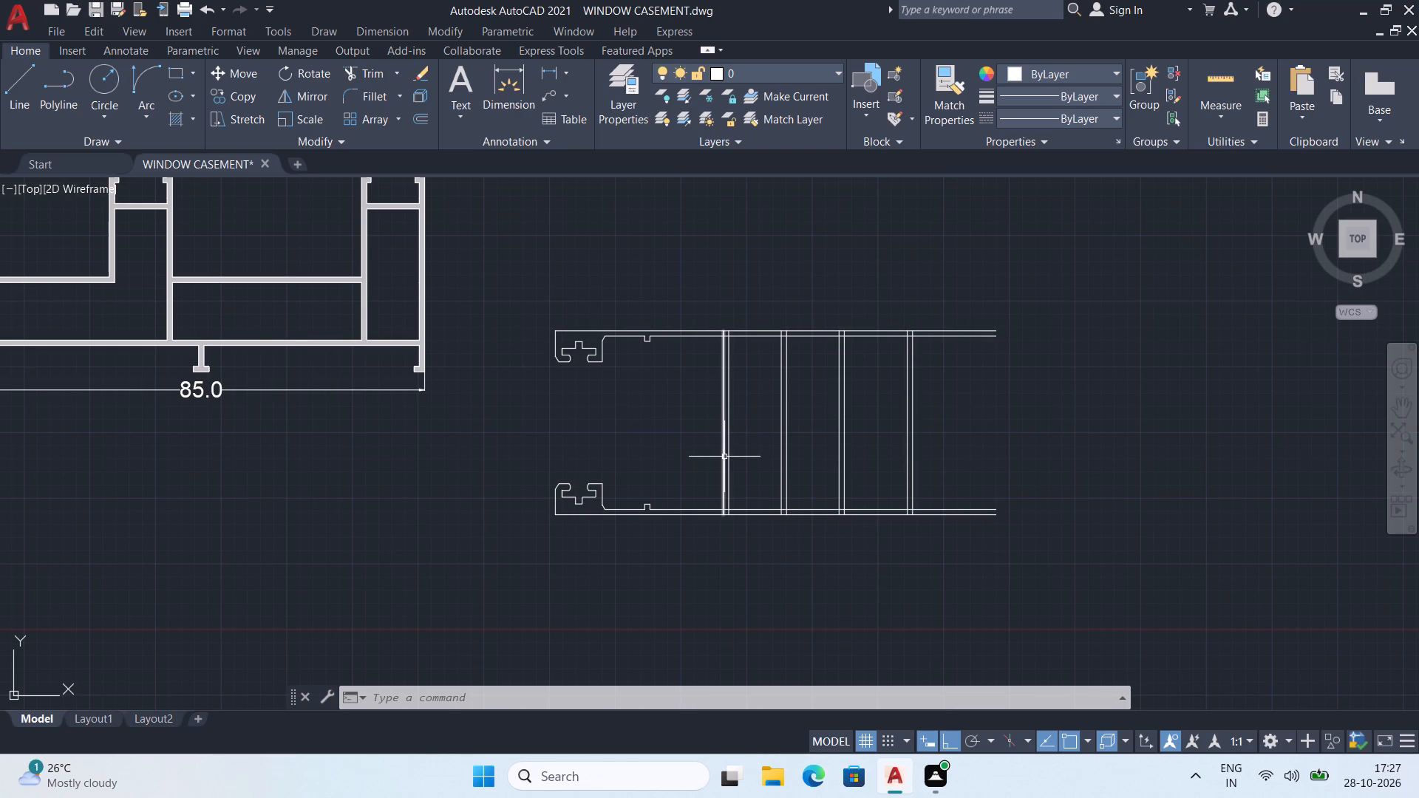
{"action": "middle_click_drag", "start_coordinate": [725, 458], "coordinate": [684, 469]}
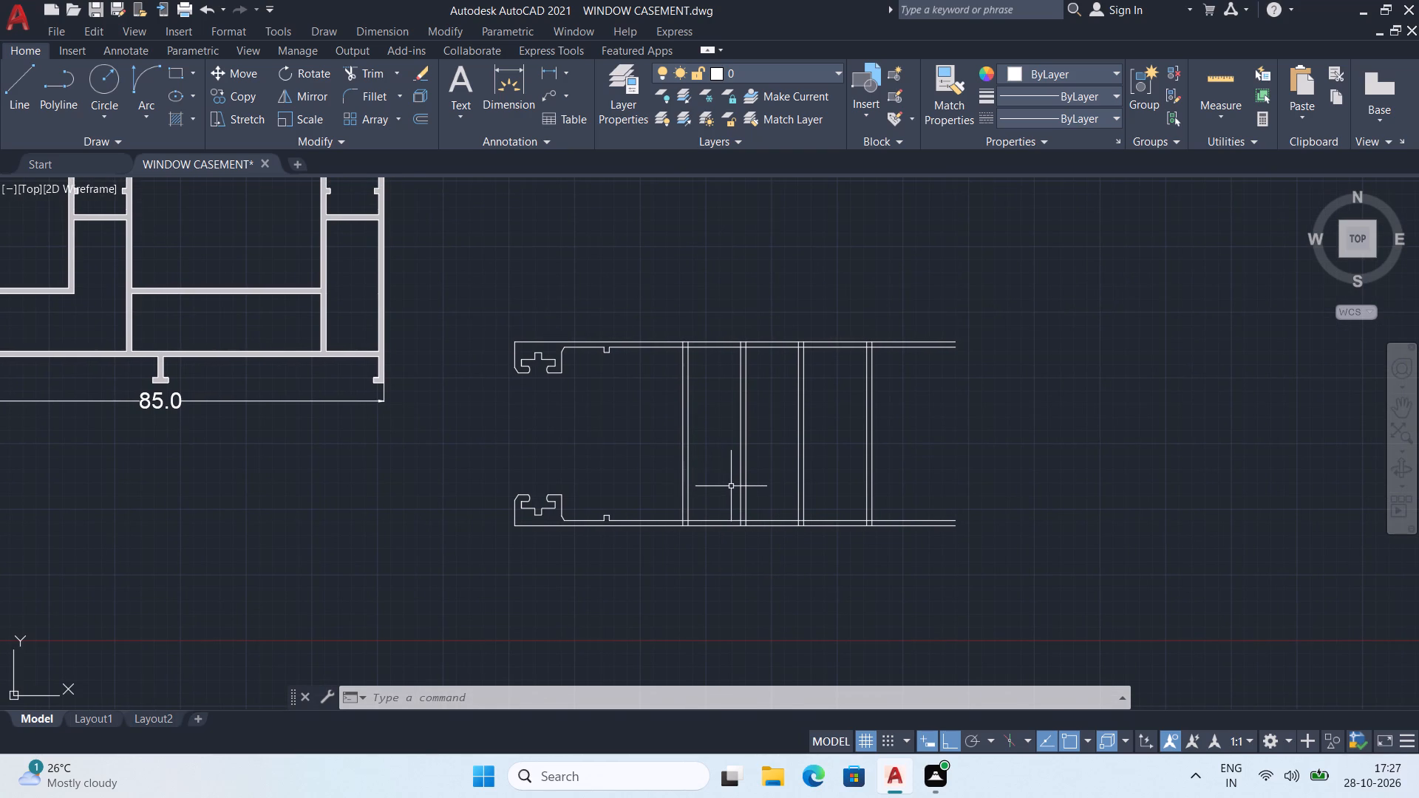
{"action": "middle_click_drag", "start_coordinate": [735, 446], "coordinate": [685, 421]}
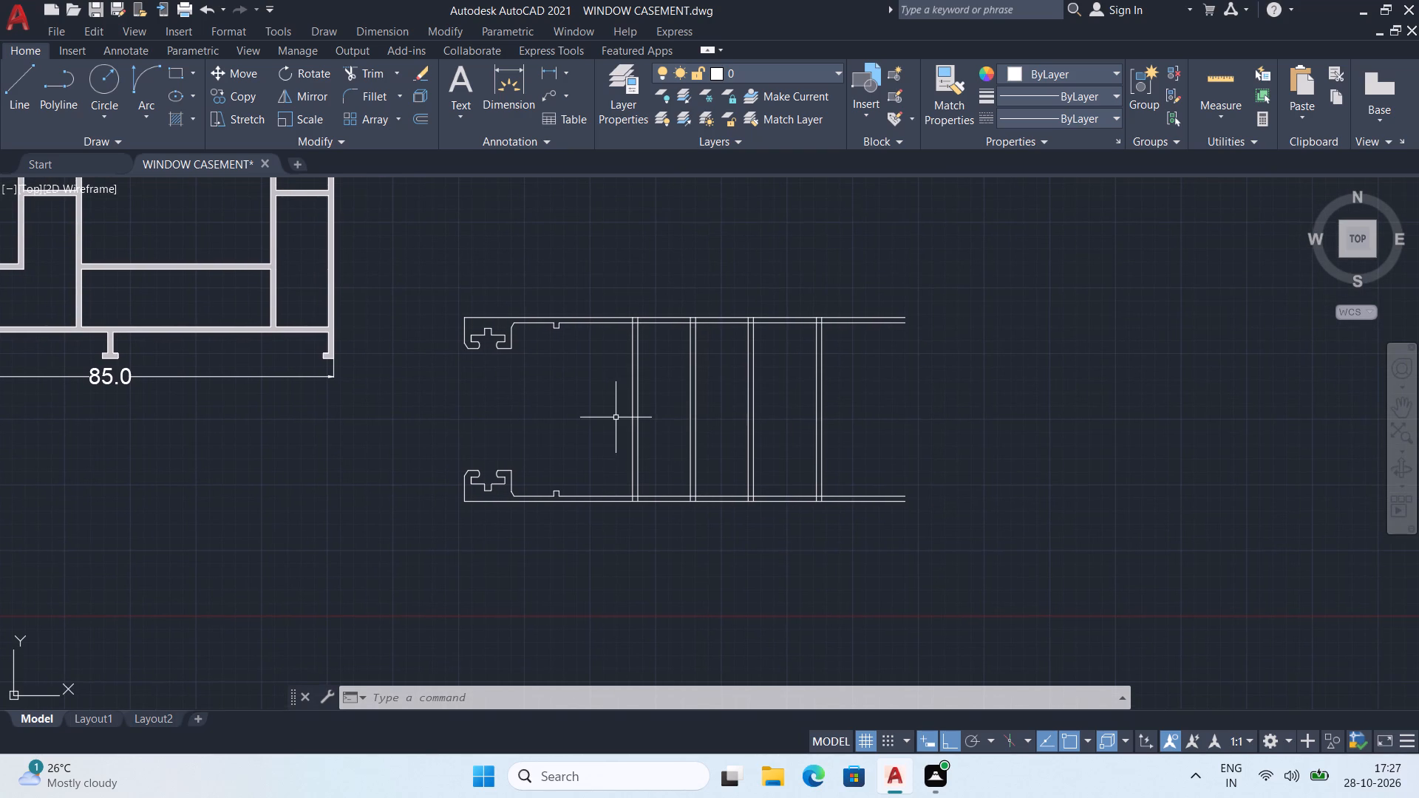
{"action": "middle_click_drag", "start_coordinate": [640, 354], "coordinate": [678, 415]}
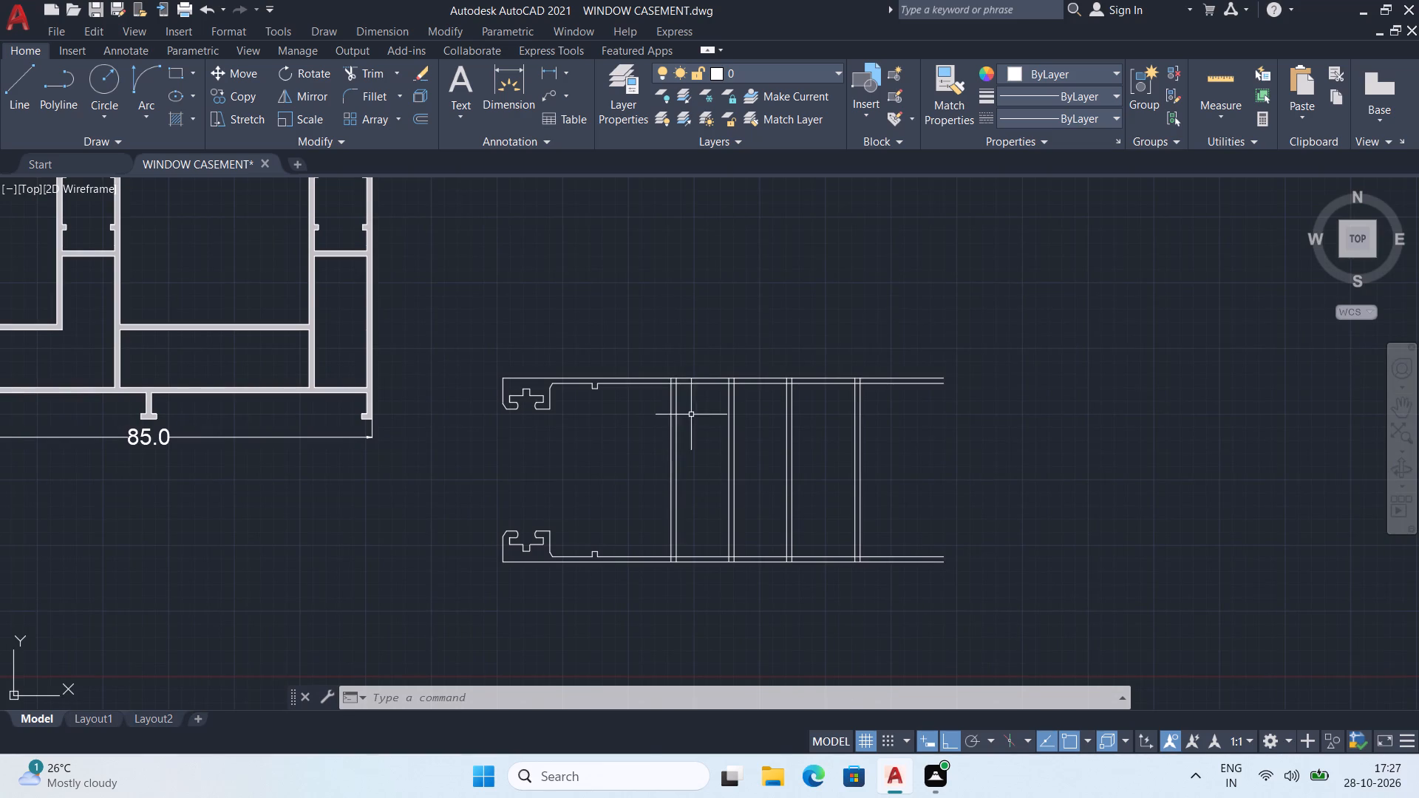
{"action": "middle_click_drag", "start_coordinate": [705, 423], "coordinate": [723, 355]}
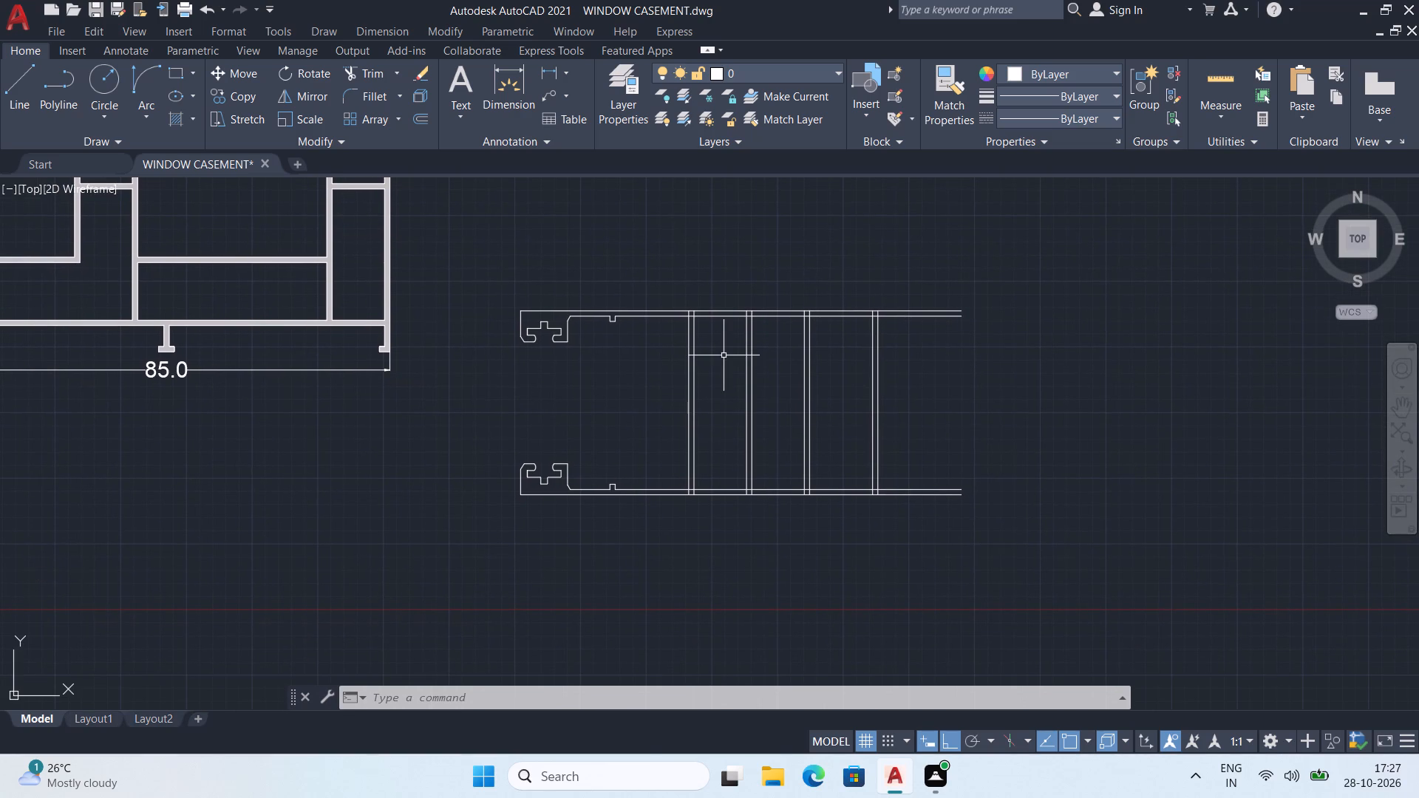
{"action": "scroll", "coordinate": [600, 321], "scroll_direction": "up", "scroll_amount": 1}
{"action": "middle_click_drag", "start_coordinate": [639, 395], "coordinate": [555, 338]}
{"action": "middle_click_drag", "start_coordinate": [588, 339], "coordinate": [588, 344]}
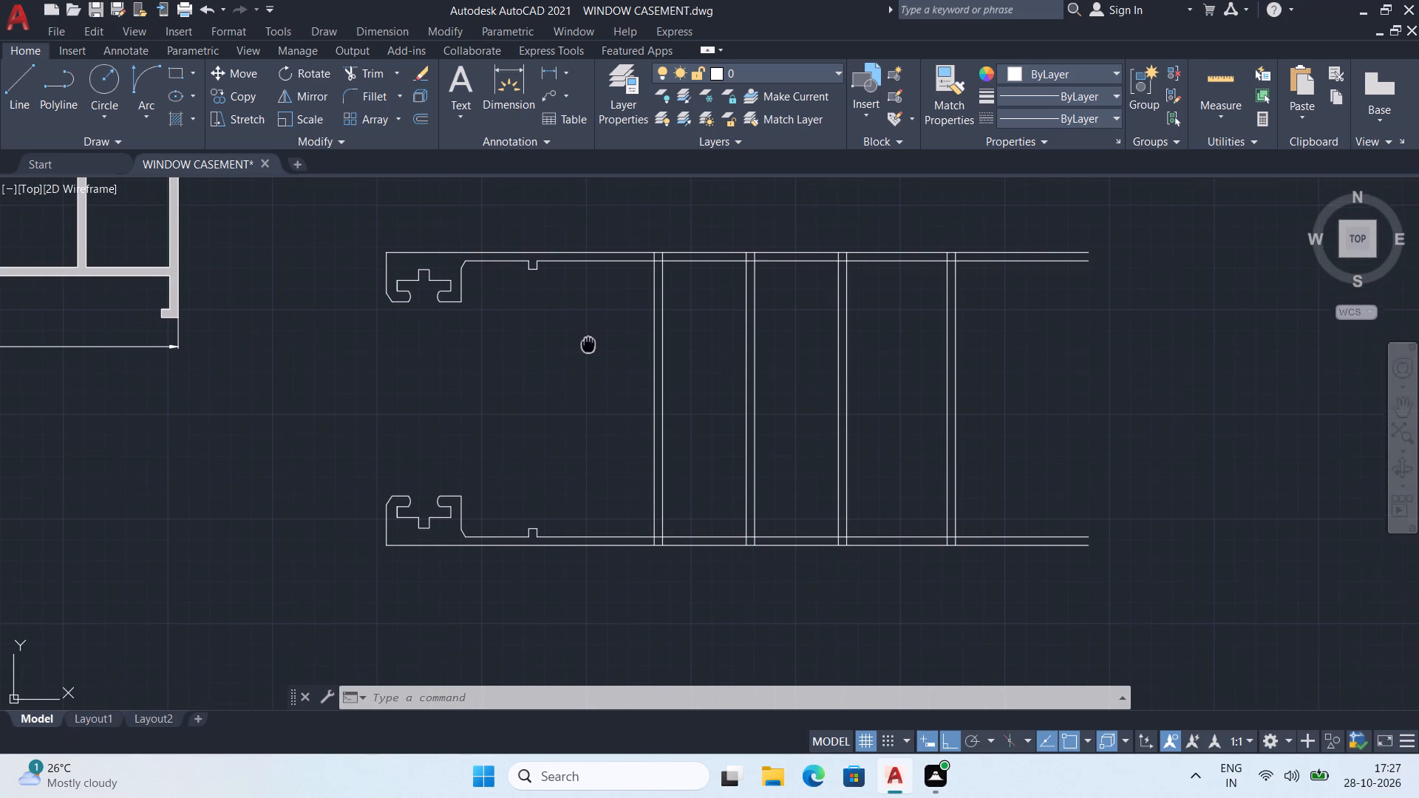
{"action": "middle_click_drag", "start_coordinate": [588, 344], "coordinate": [587, 347]}
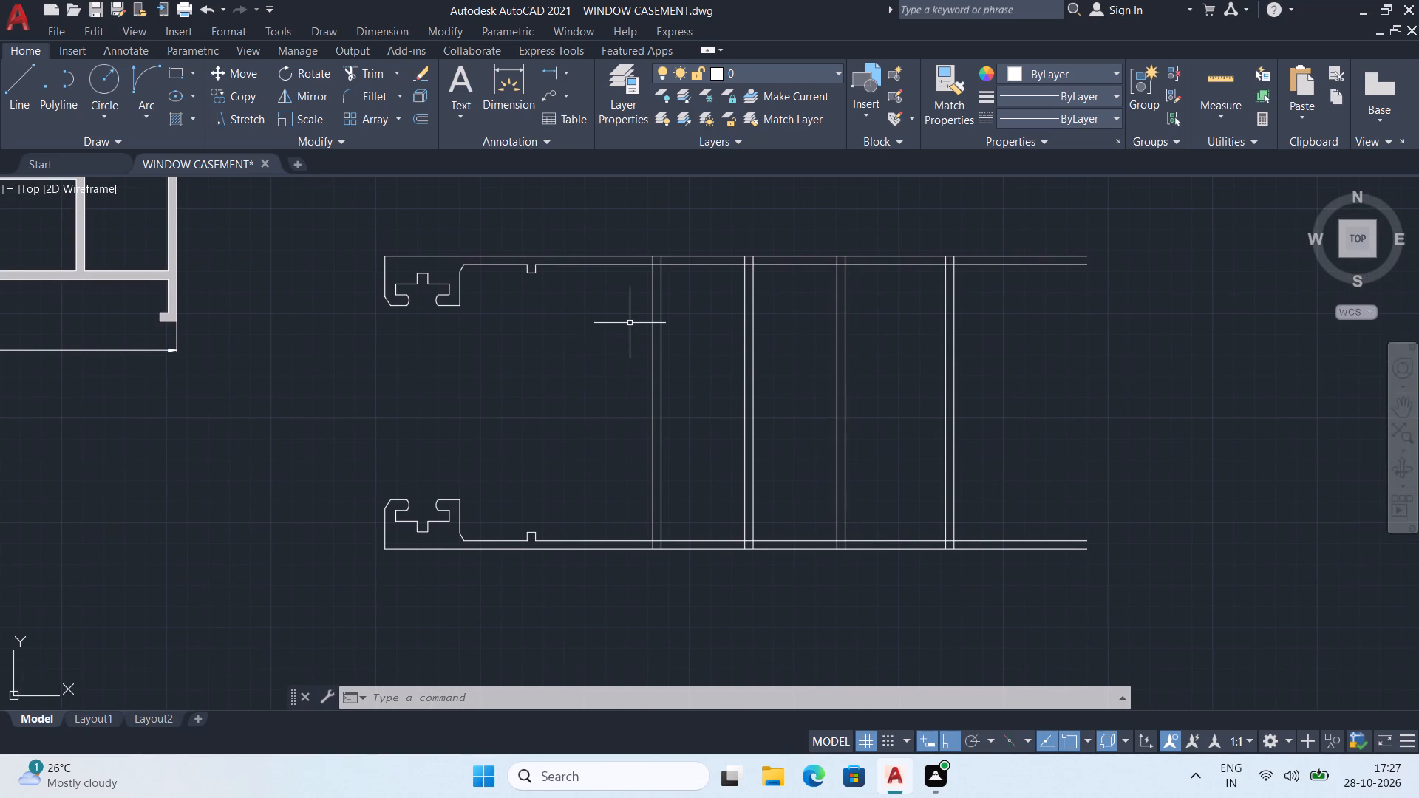
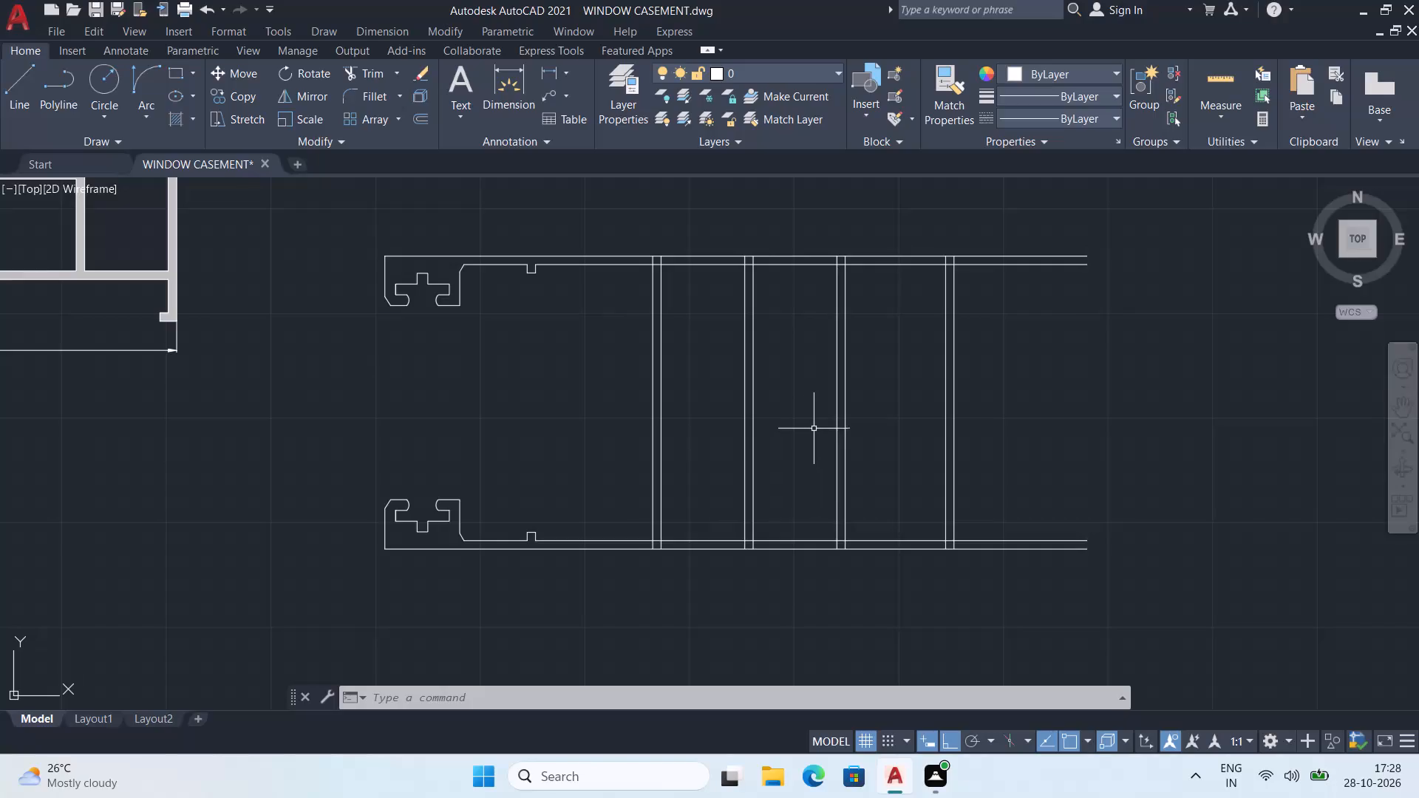
From the upper flange's inner line at the first remaining vertical pair's right line, draw connected lines 2 down, 2 right and 1 down.
{"action": "middle_click_drag", "start_coordinate": [810, 428], "coordinate": [823, 446]}
{"action": "middle_click_drag", "start_coordinate": [732, 410], "coordinate": [747, 451]}
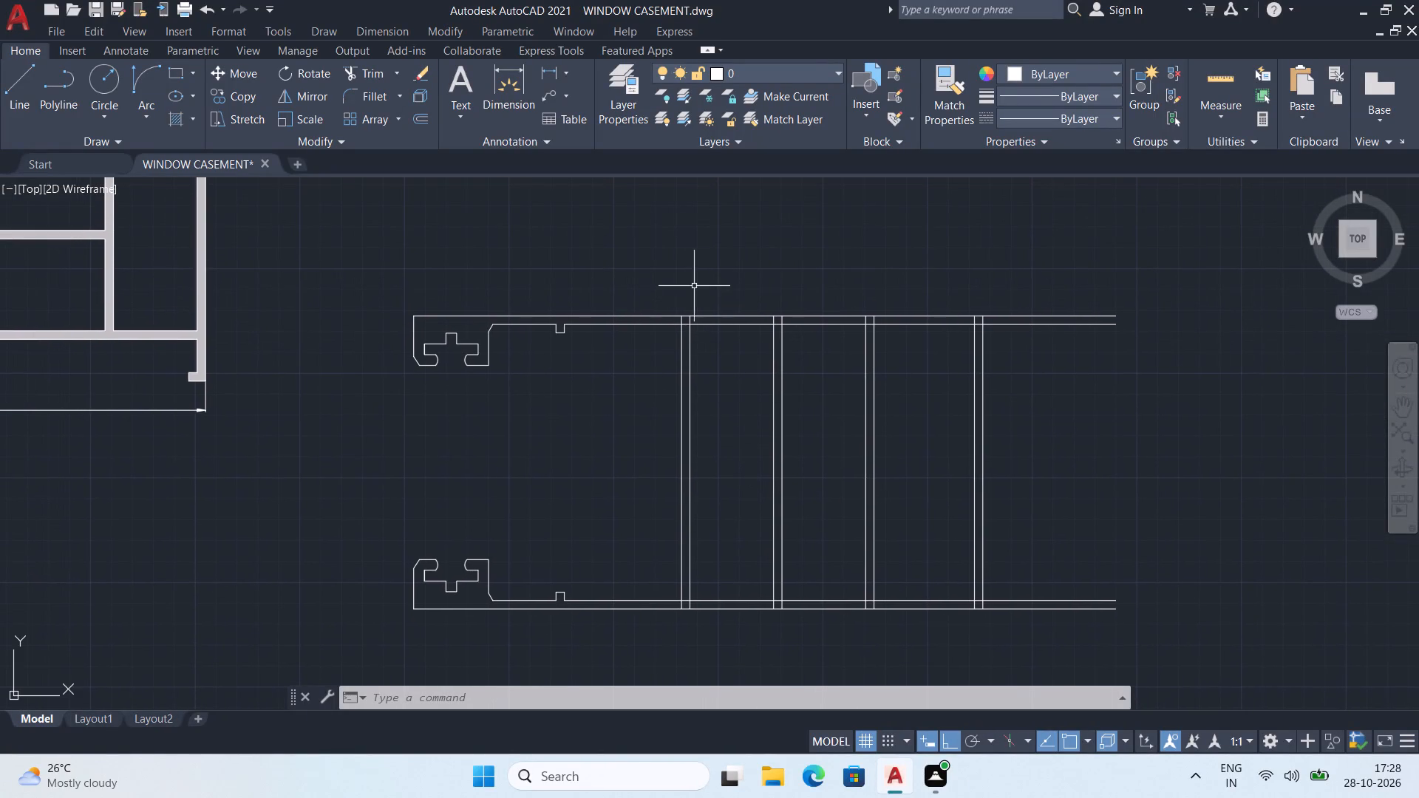
{"action": "scroll", "coordinate": [696, 364], "scroll_direction": "up", "scroll_amount": 1}
{"action": "middle_click_drag", "start_coordinate": [704, 350], "coordinate": [712, 378]}
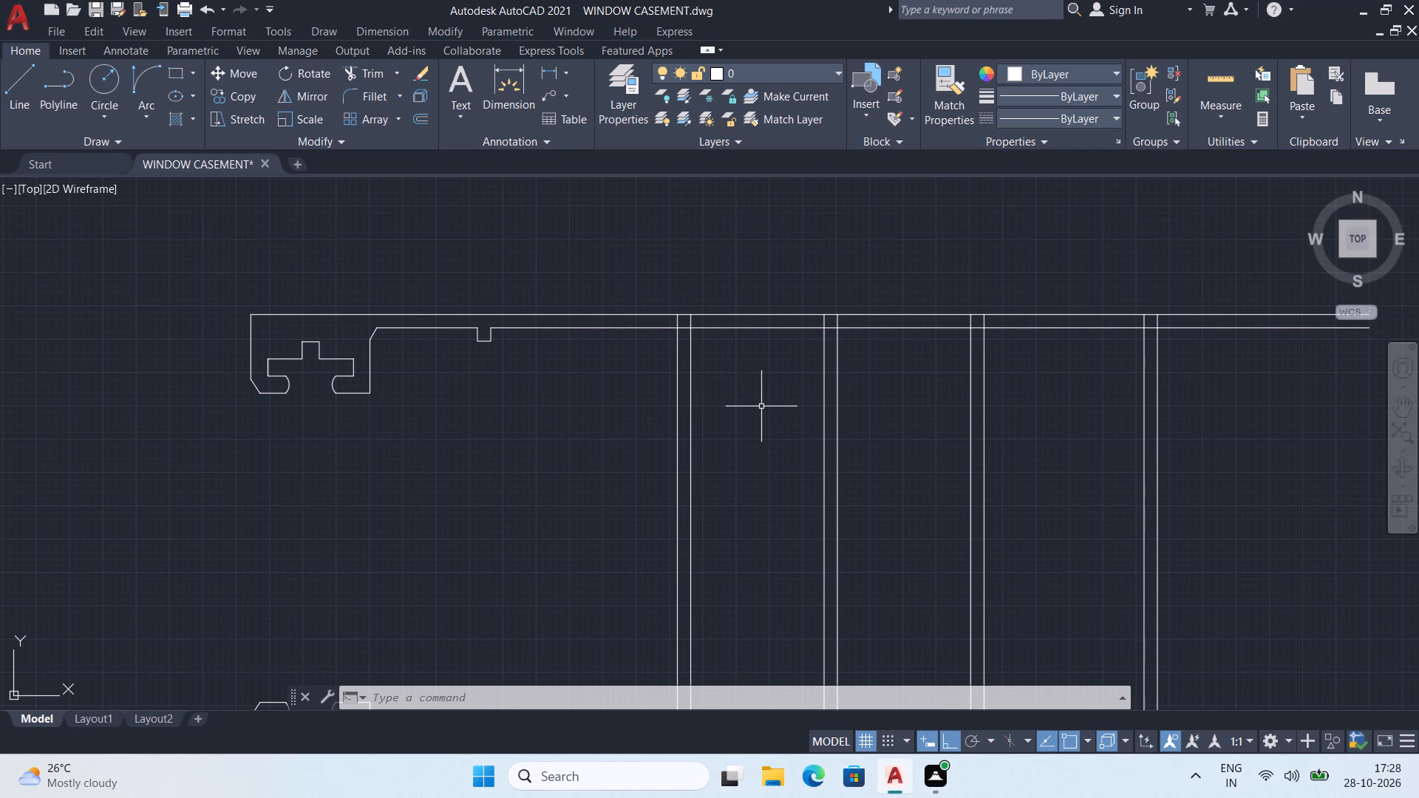
{"action": "key", "text": "l"}
{"action": "key", "text": "Return"}
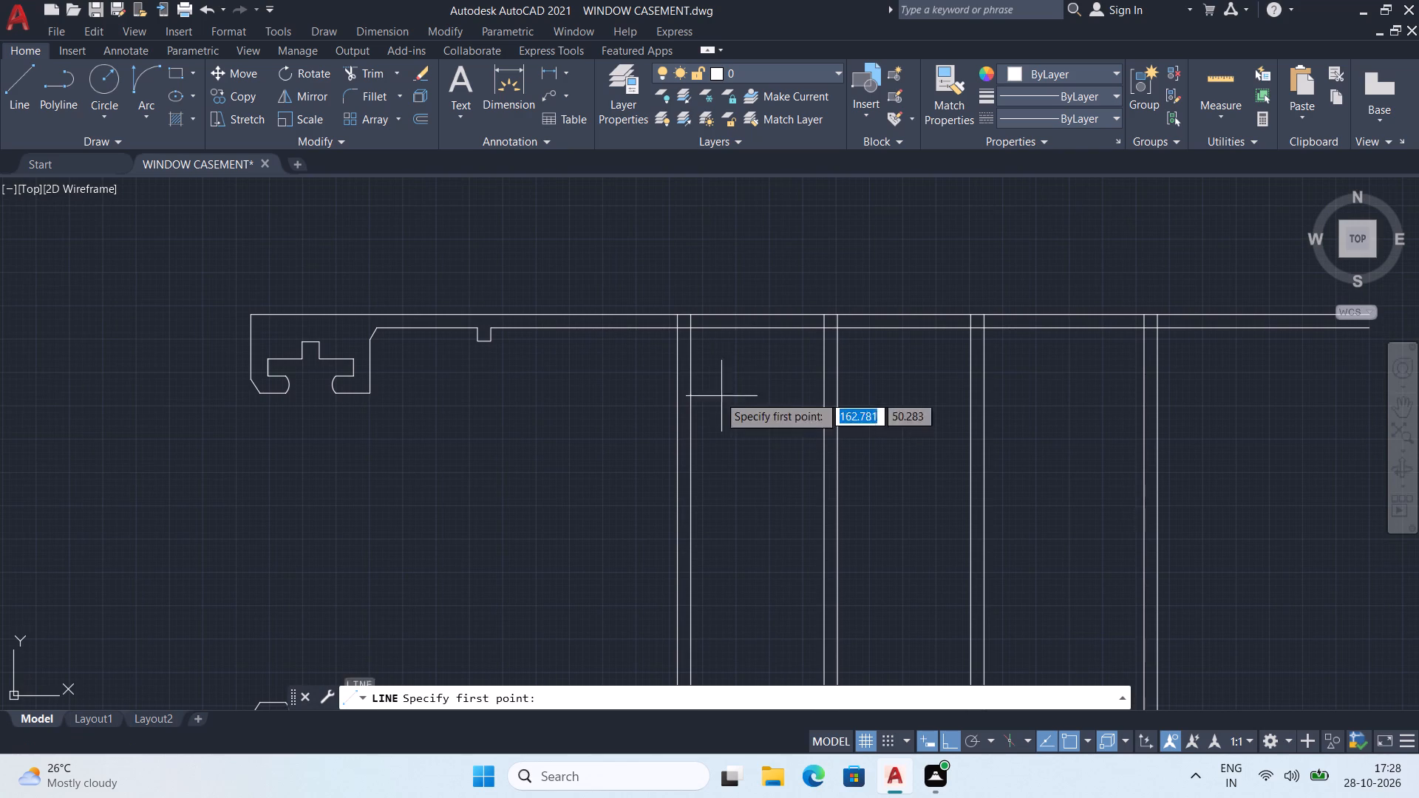
{"action": "left_click", "coordinate": [689, 332]}
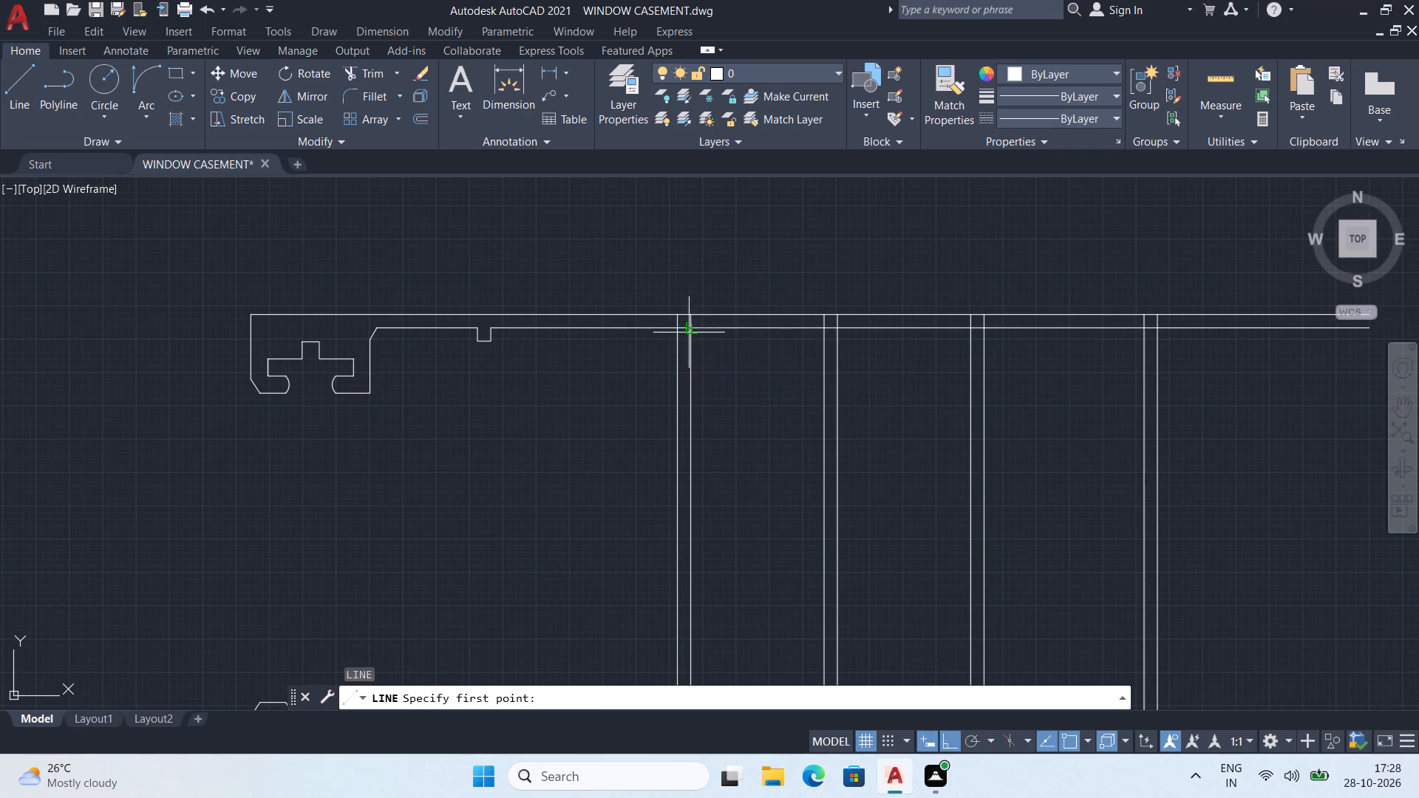
{"action": "scroll", "coordinate": [668, 368], "scroll_direction": "up", "scroll_amount": 3}
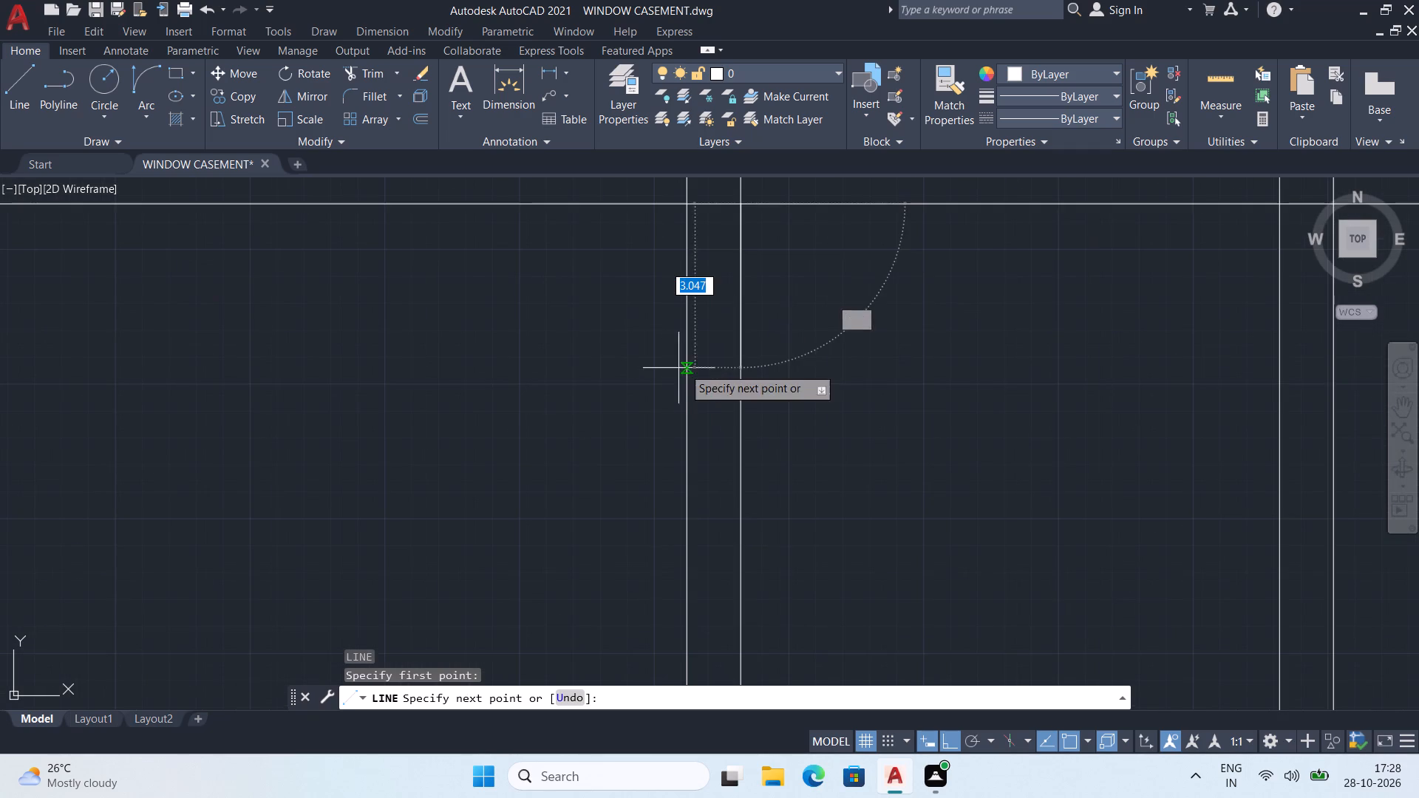
{"action": "scroll", "coordinate": [708, 361], "scroll_direction": "up", "scroll_amount": 1}
{"action": "scroll", "coordinate": [731, 378], "scroll_direction": "down", "scroll_amount": 3}
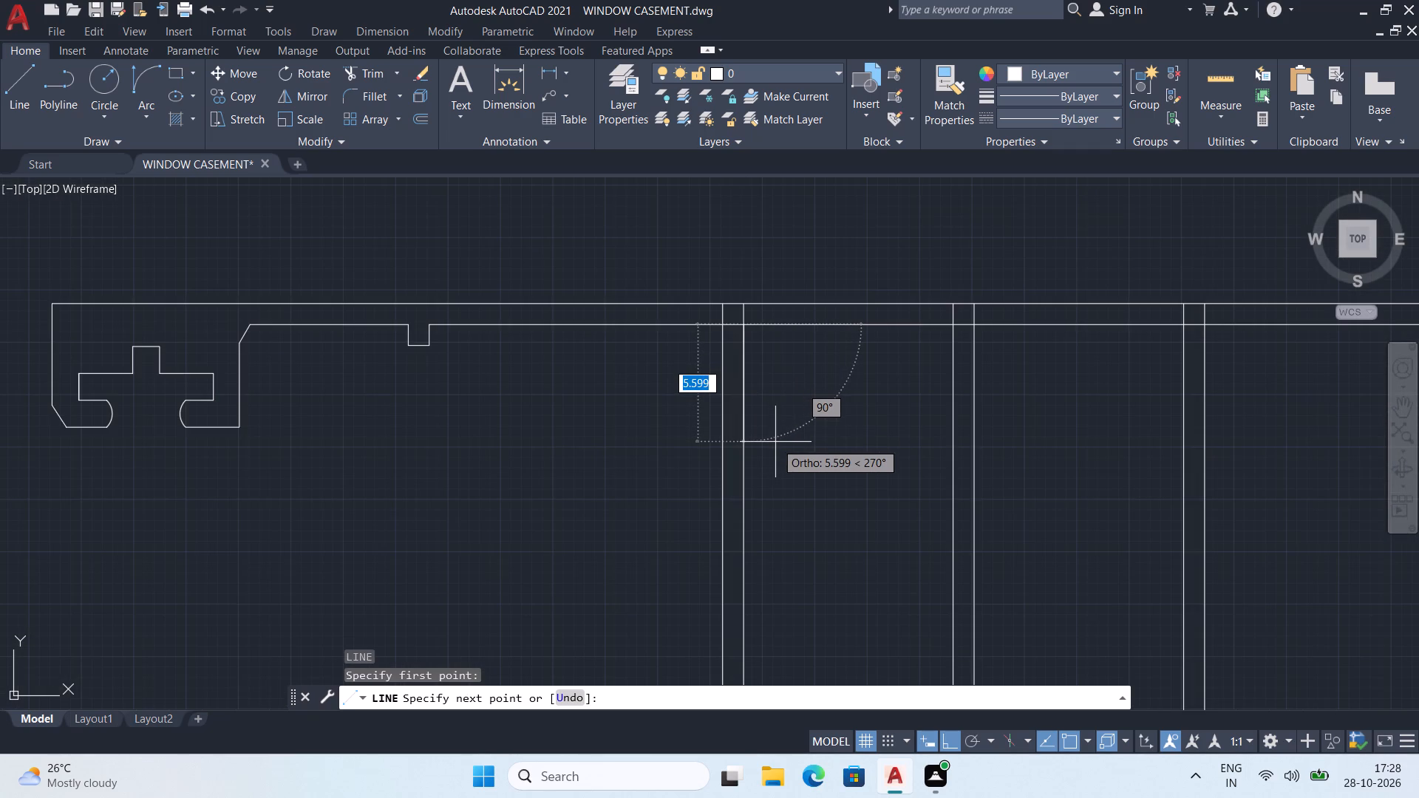
{"action": "key", "text": "2"}
{"action": "key", "text": "Return"}
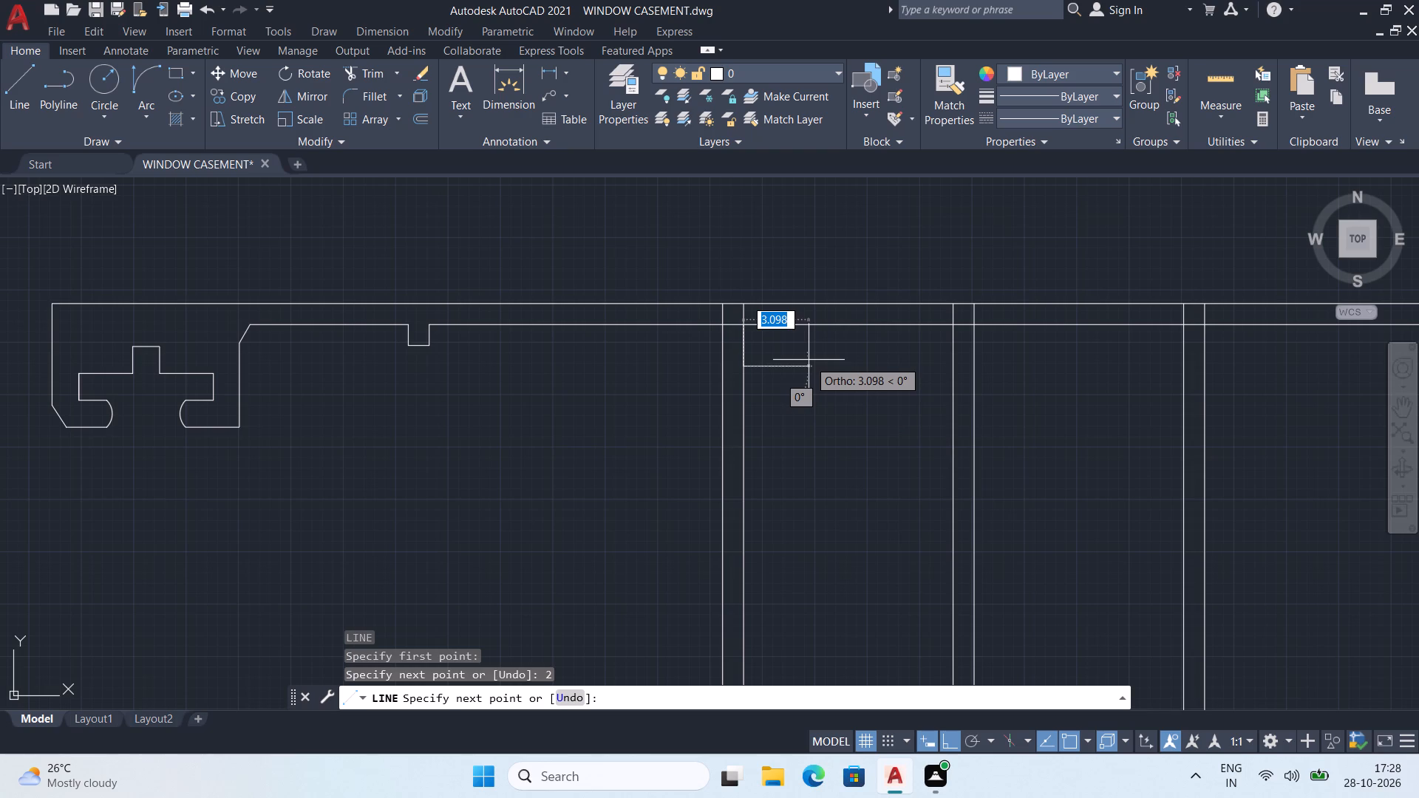
{"action": "key", "text": "2"}
{"action": "key", "text": "Return"}
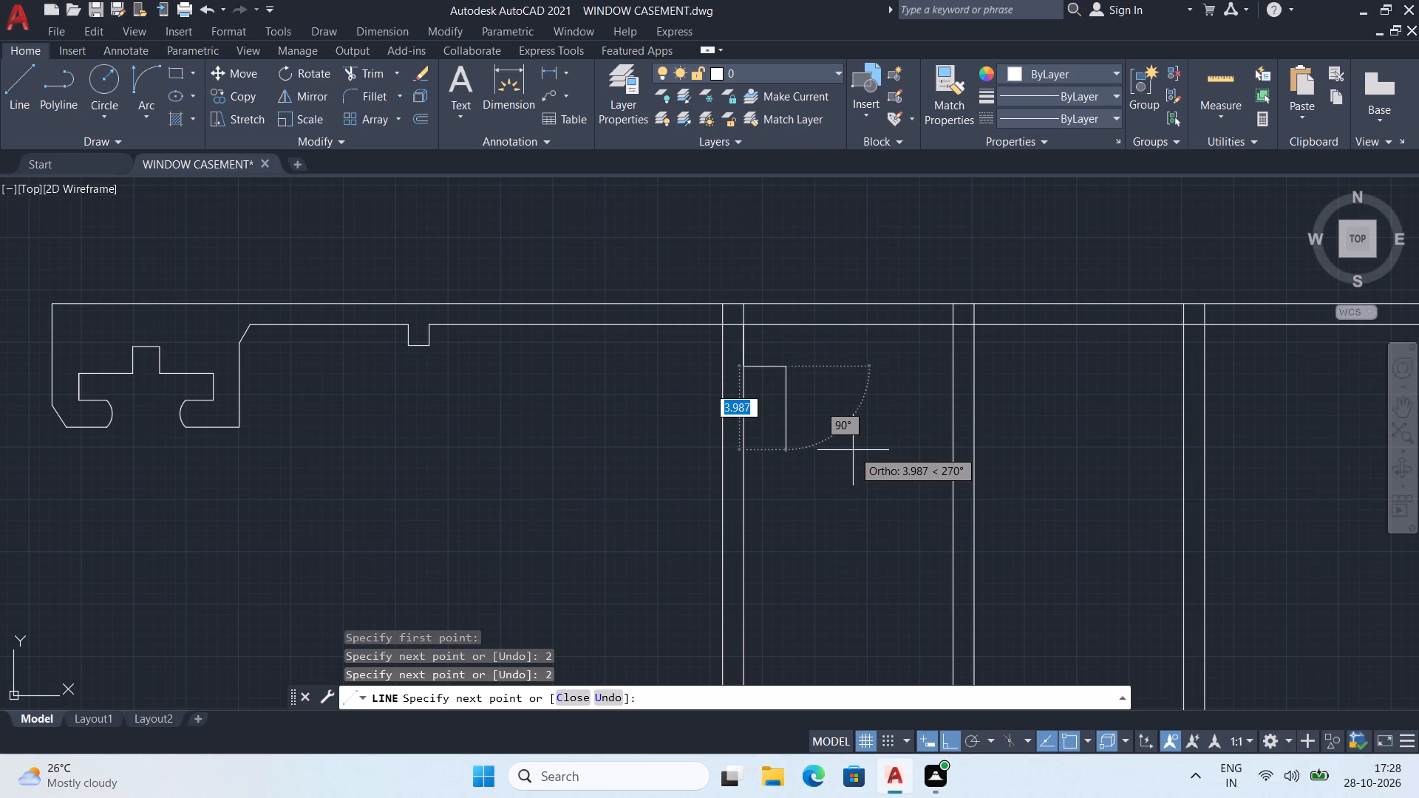
{"action": "key", "text": "1"}
{"action": "key", "text": "Return"}
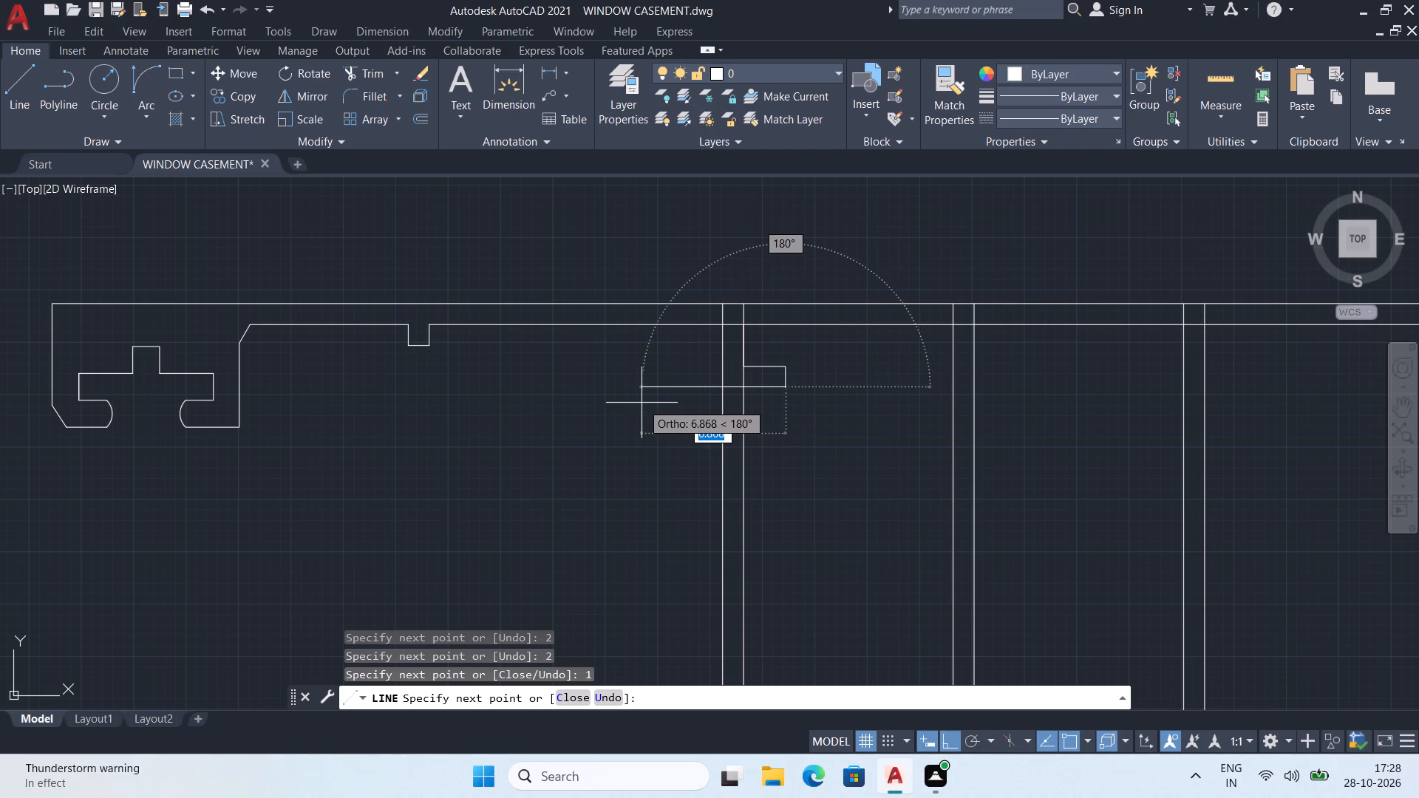
Continue the outline 3 left, 2 further left and 1 up, and close it back to the pair's left vertical to form a T foot.
{"action": "key", "text": "3"}
{"action": "key", "text": "Return"}
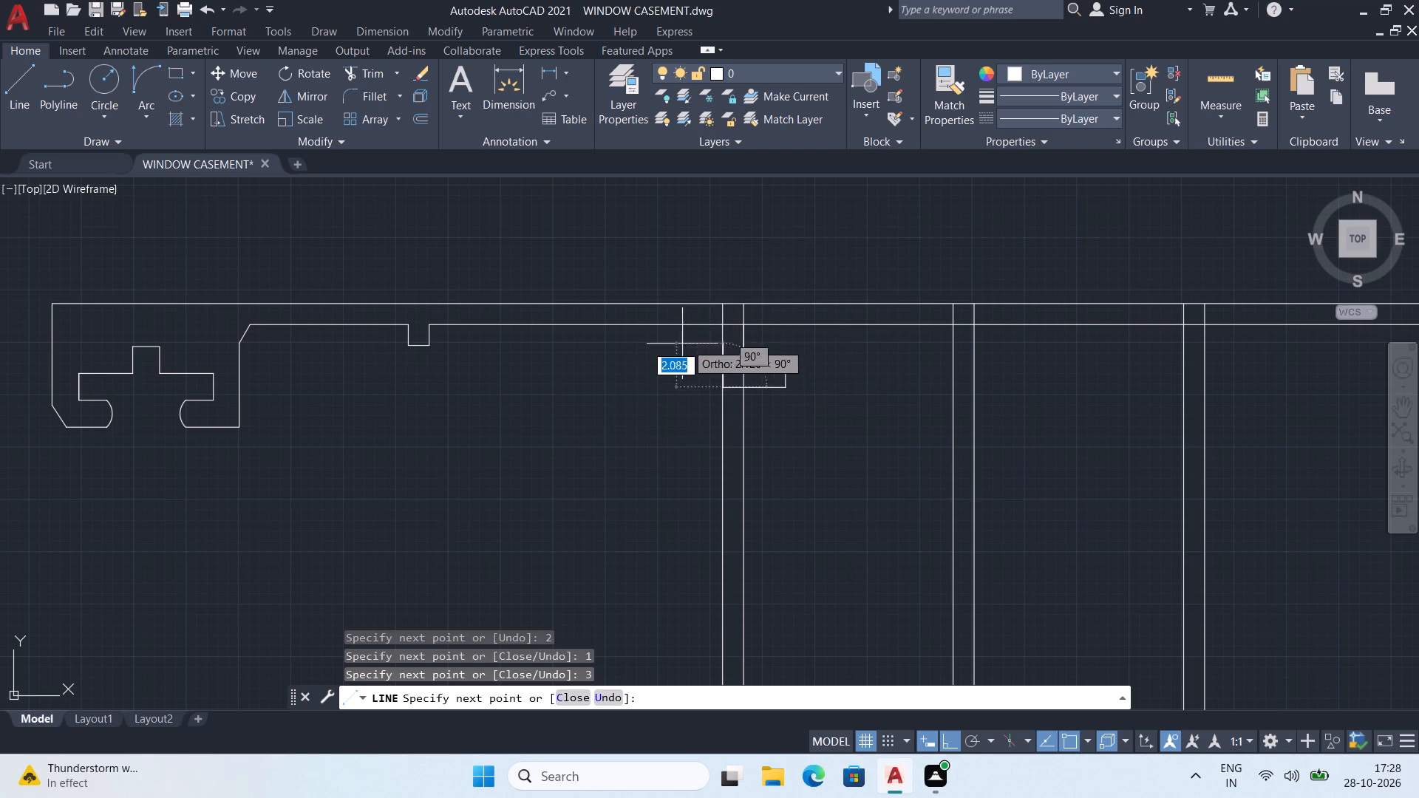
{"action": "key", "text": "2"}
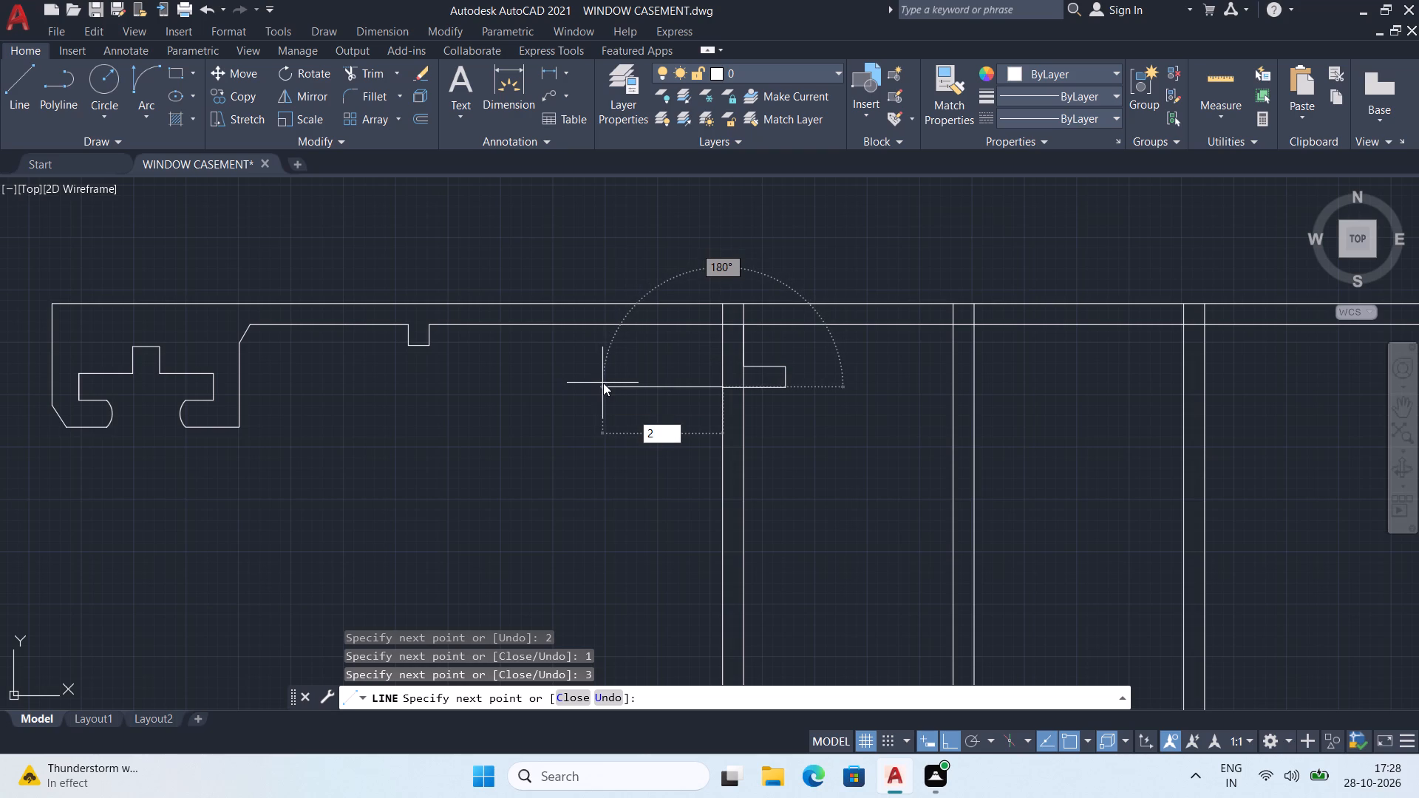
{"action": "key", "text": "Return"}
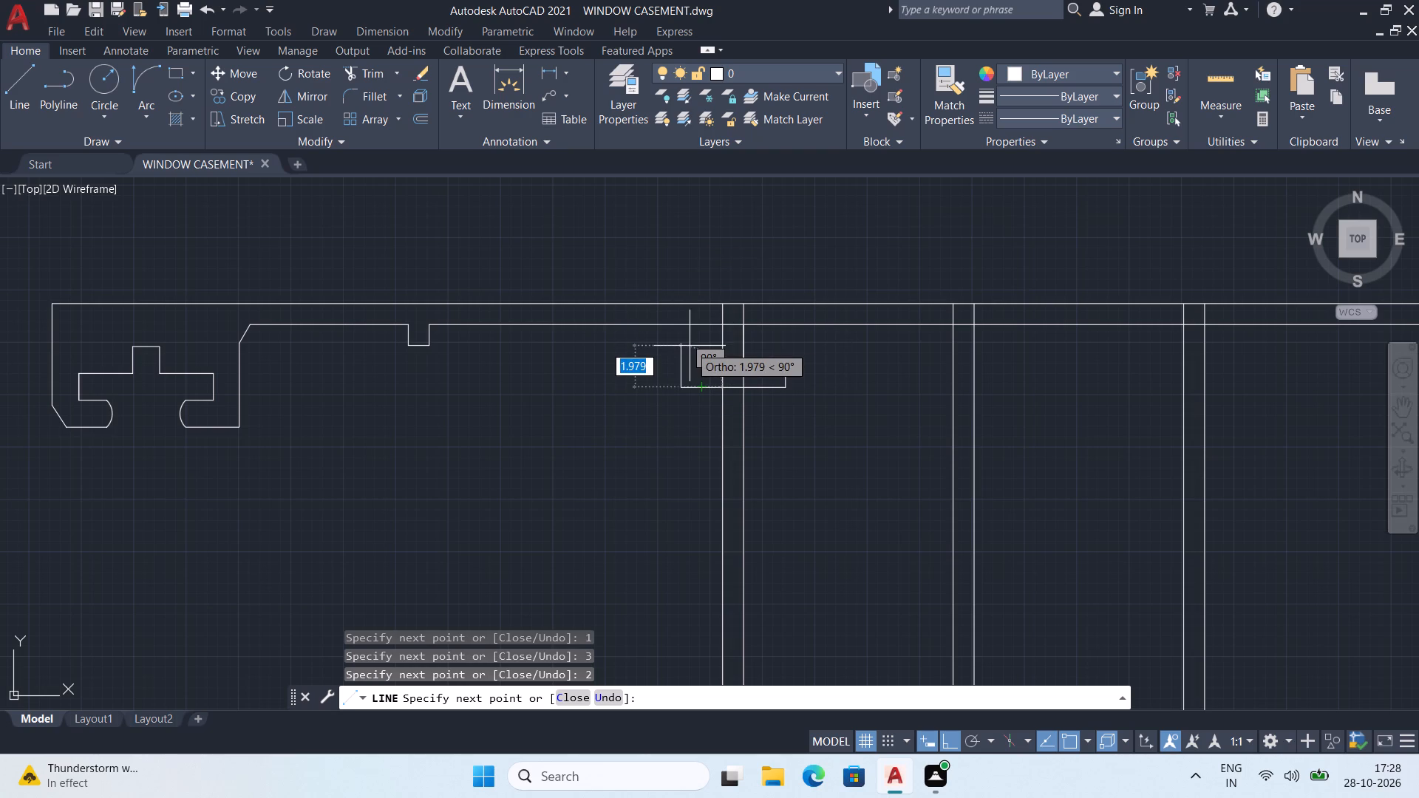
{"action": "key", "text": "1"}
{"action": "key", "text": "Return"}
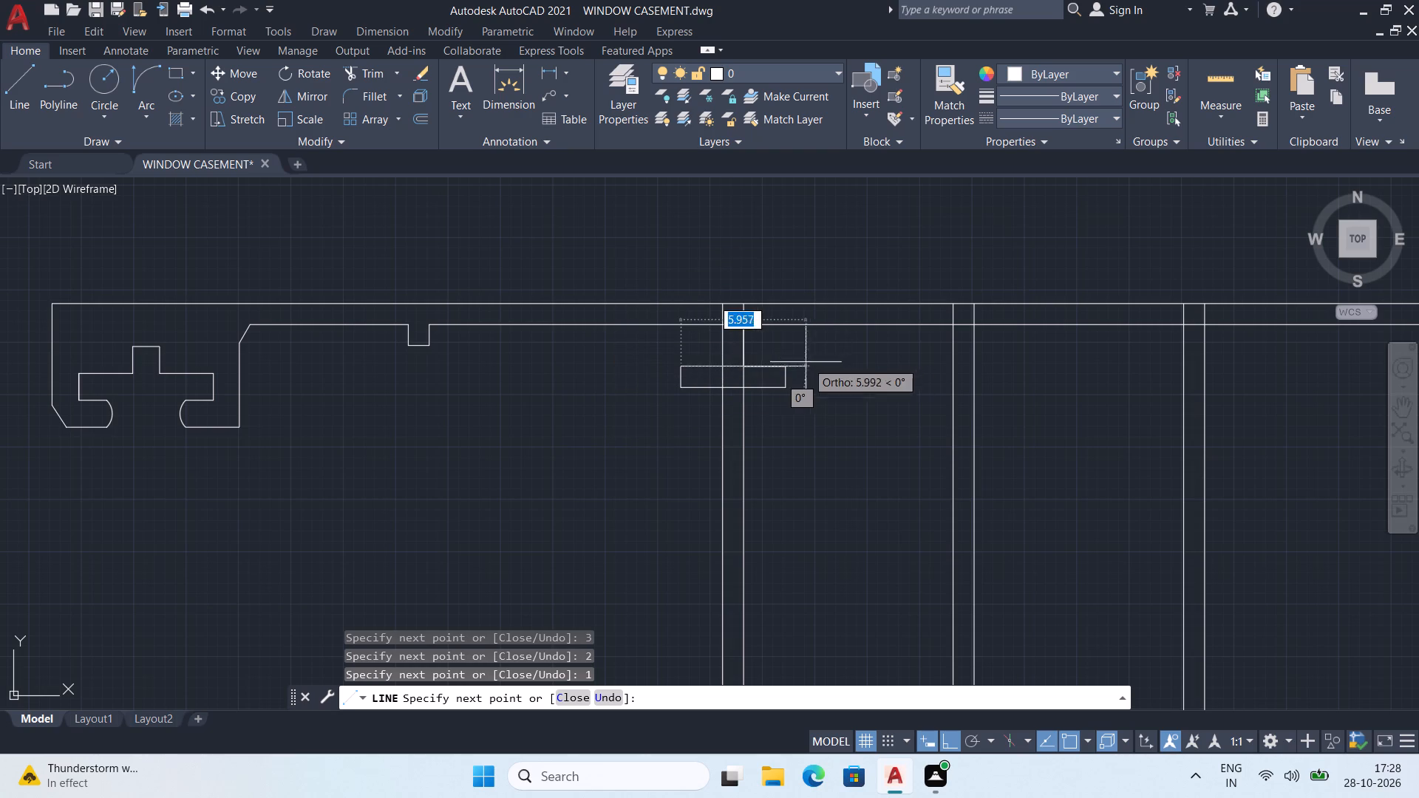
{"action": "scroll", "coordinate": [741, 372], "scroll_direction": "up", "scroll_amount": 2}
{"action": "left_click", "coordinate": [683, 355]}
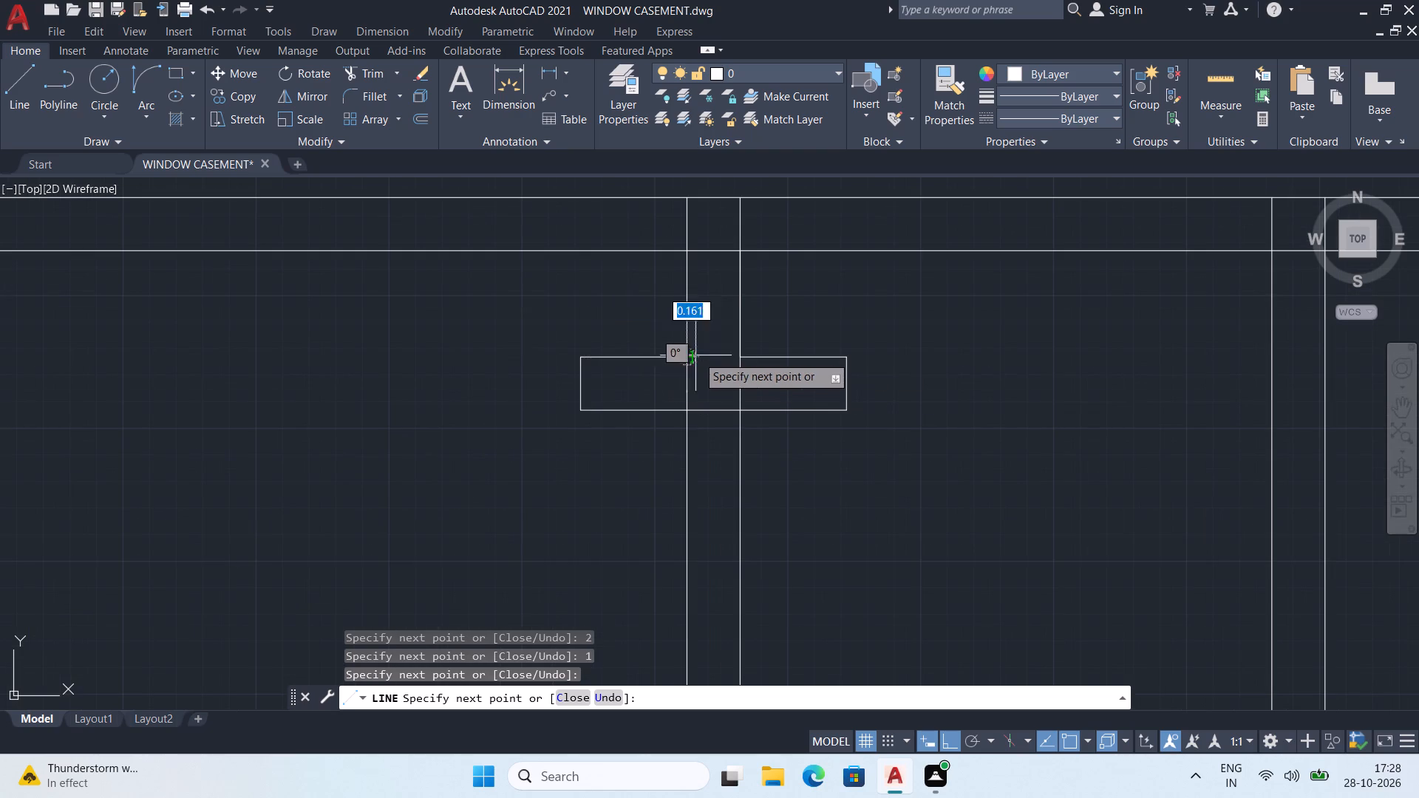
{"action": "key", "text": "Escape"}
Mirror the T foot outline onto the lower flange about a horizontal line through the verticals' midpoints, keeping the source objects.
{"action": "scroll", "coordinate": [724, 349], "scroll_direction": "down", "scroll_amount": 6}
{"action": "middle_click_drag", "start_coordinate": [741, 395], "coordinate": [722, 405]}
{"action": "scroll", "coordinate": [725, 398], "scroll_direction": "down", "scroll_amount": 1}
{"action": "middle_click_drag", "start_coordinate": [725, 398], "coordinate": [725, 400]}
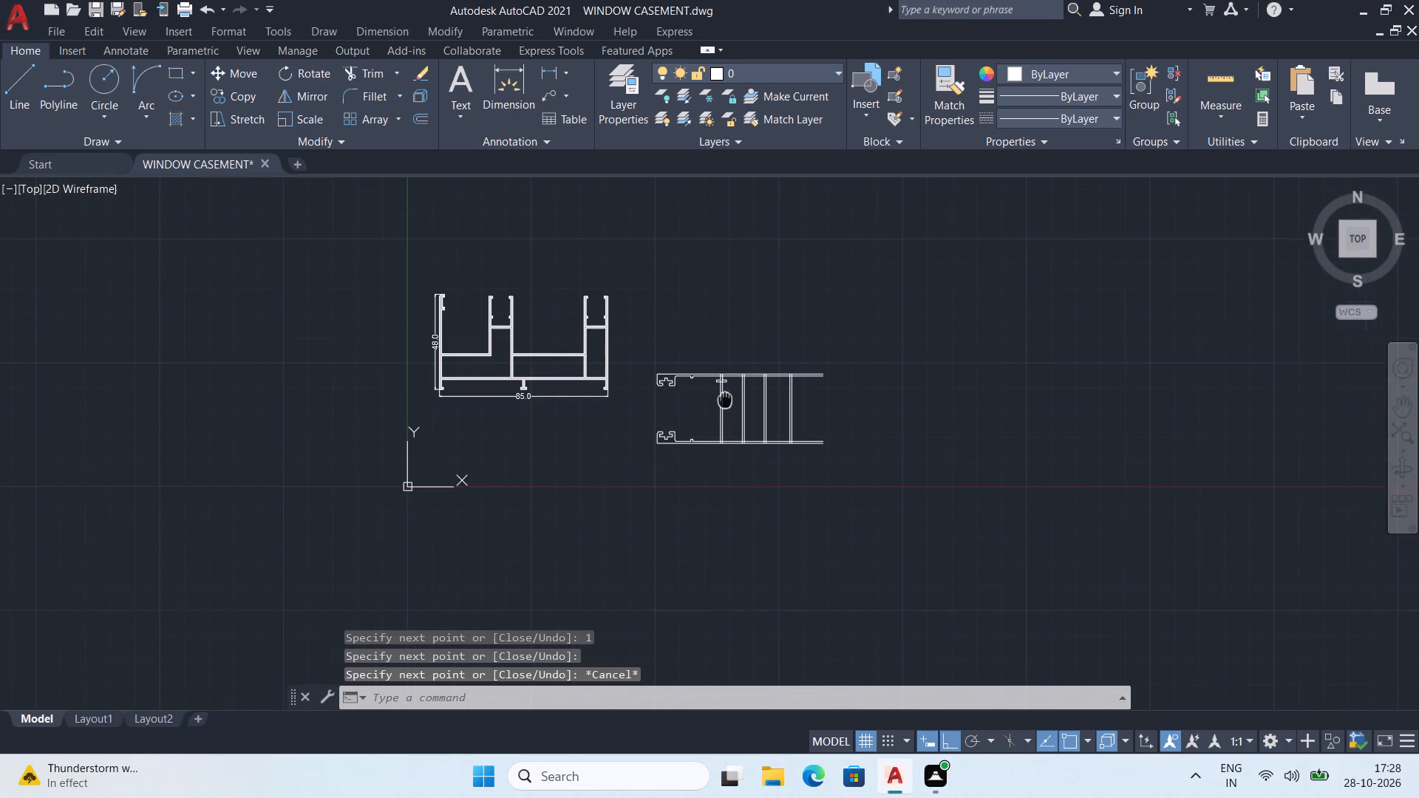
{"action": "middle_click_drag", "start_coordinate": [725, 400], "coordinate": [725, 414]}
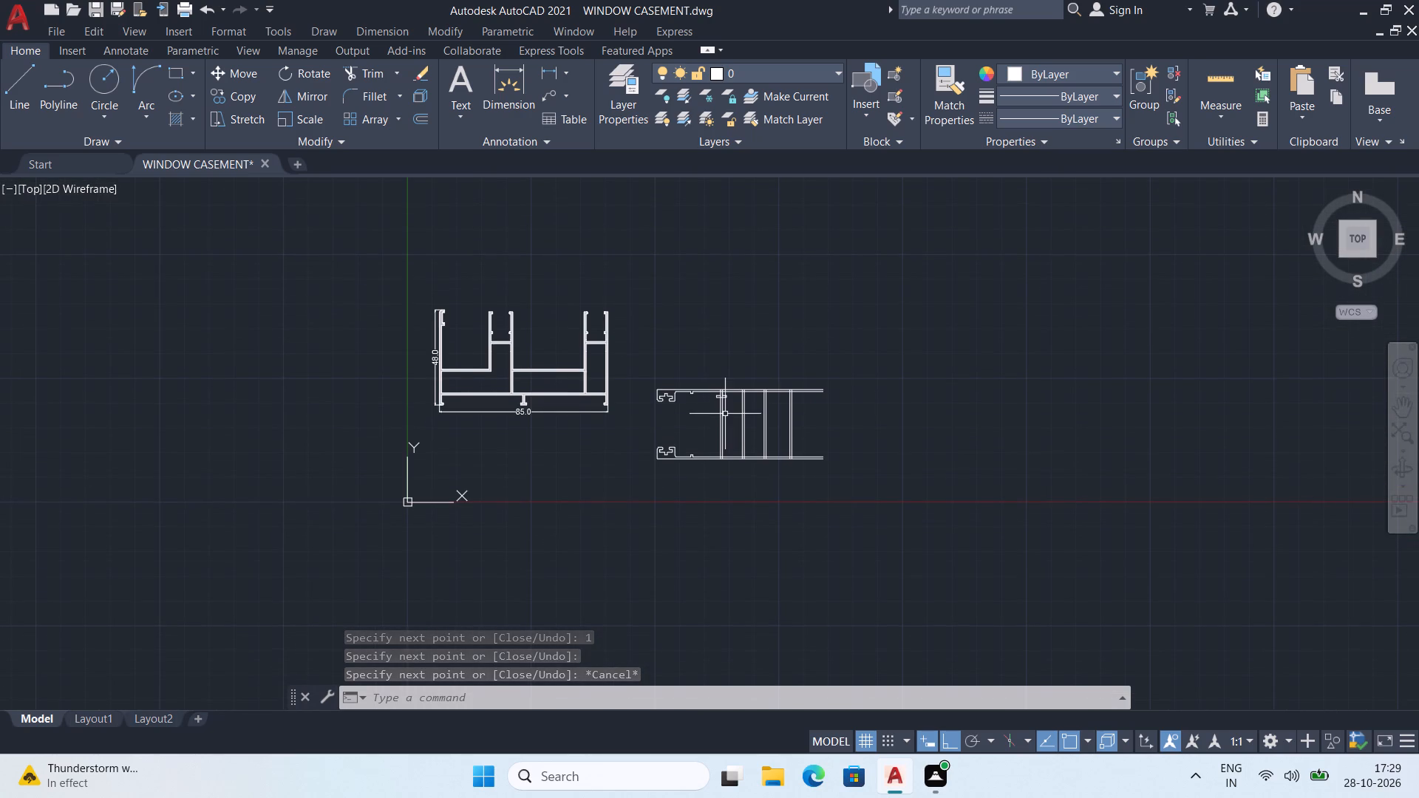
{"action": "scroll", "coordinate": [724, 409], "scroll_direction": "up", "scroll_amount": 5}
{"action": "left_click_drag", "start_coordinate": [613, 251], "coordinate": [625, 258]}
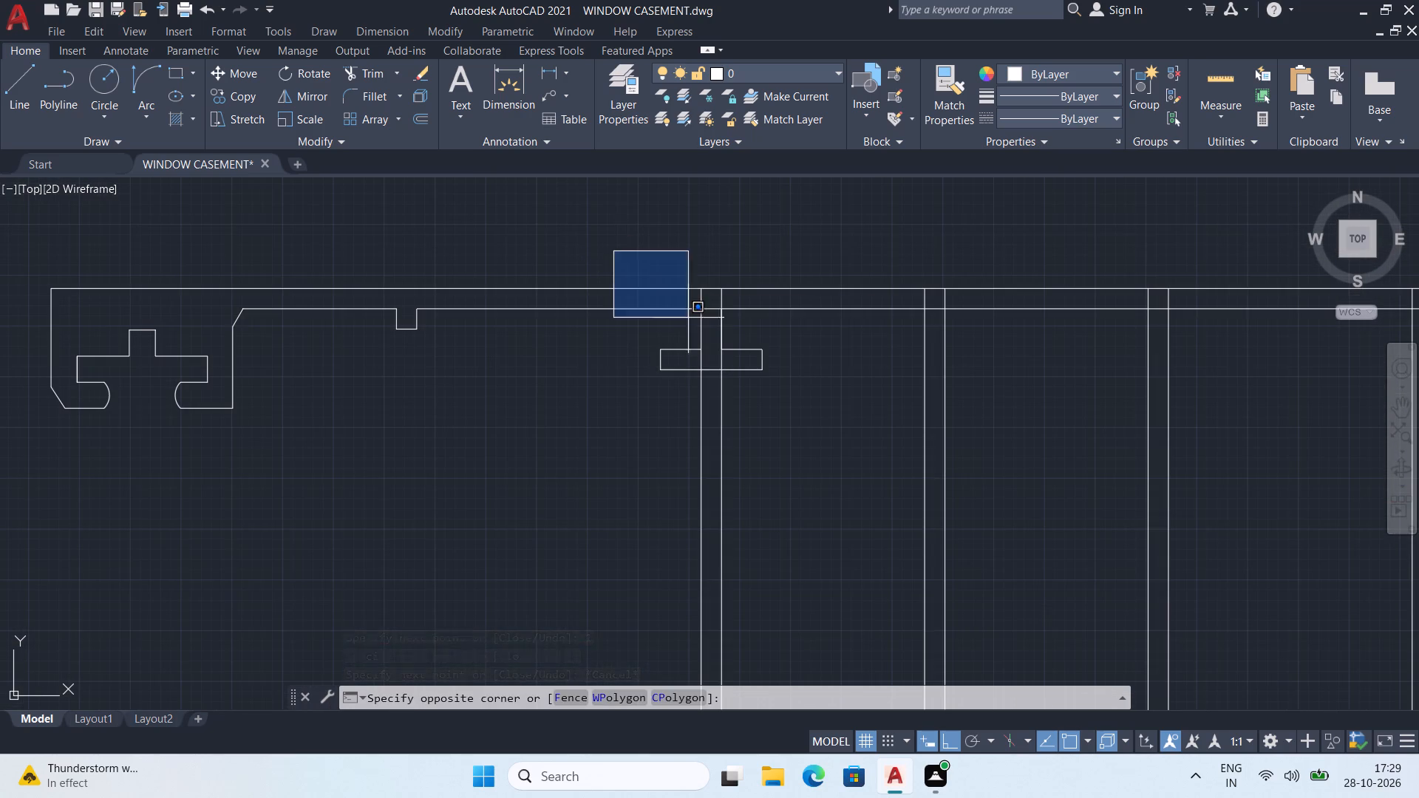
{"action": "left_click", "coordinate": [849, 457]}
{"action": "middle_click_drag", "start_coordinate": [845, 443], "coordinate": [823, 352]}
{"action": "key", "text": "m"}
{"action": "key", "text": "i"}
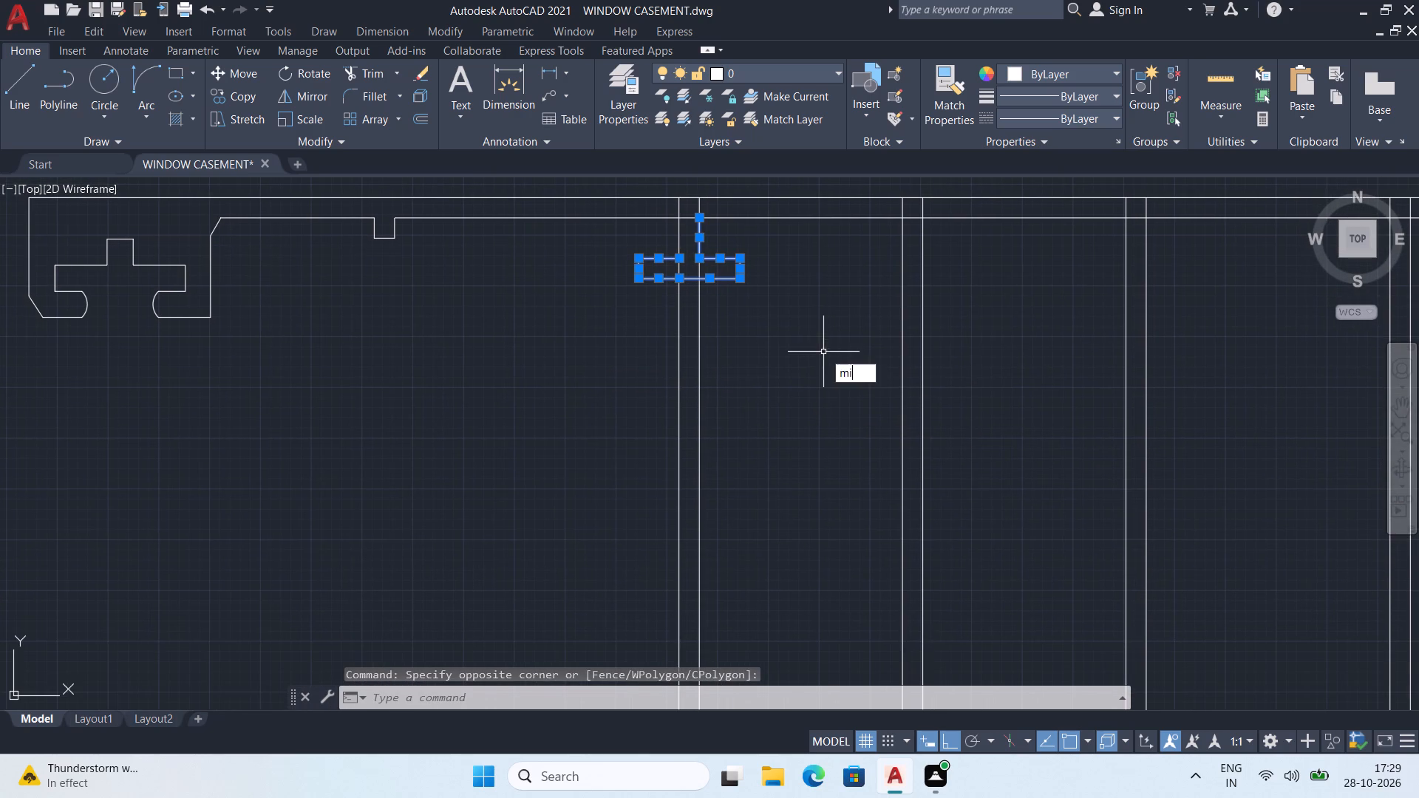
{"action": "key", "text": "Return"}
{"action": "scroll", "coordinate": [697, 415], "scroll_direction": "down", "scroll_amount": 1}
{"action": "middle_click_drag", "start_coordinate": [698, 395], "coordinate": [695, 243]}
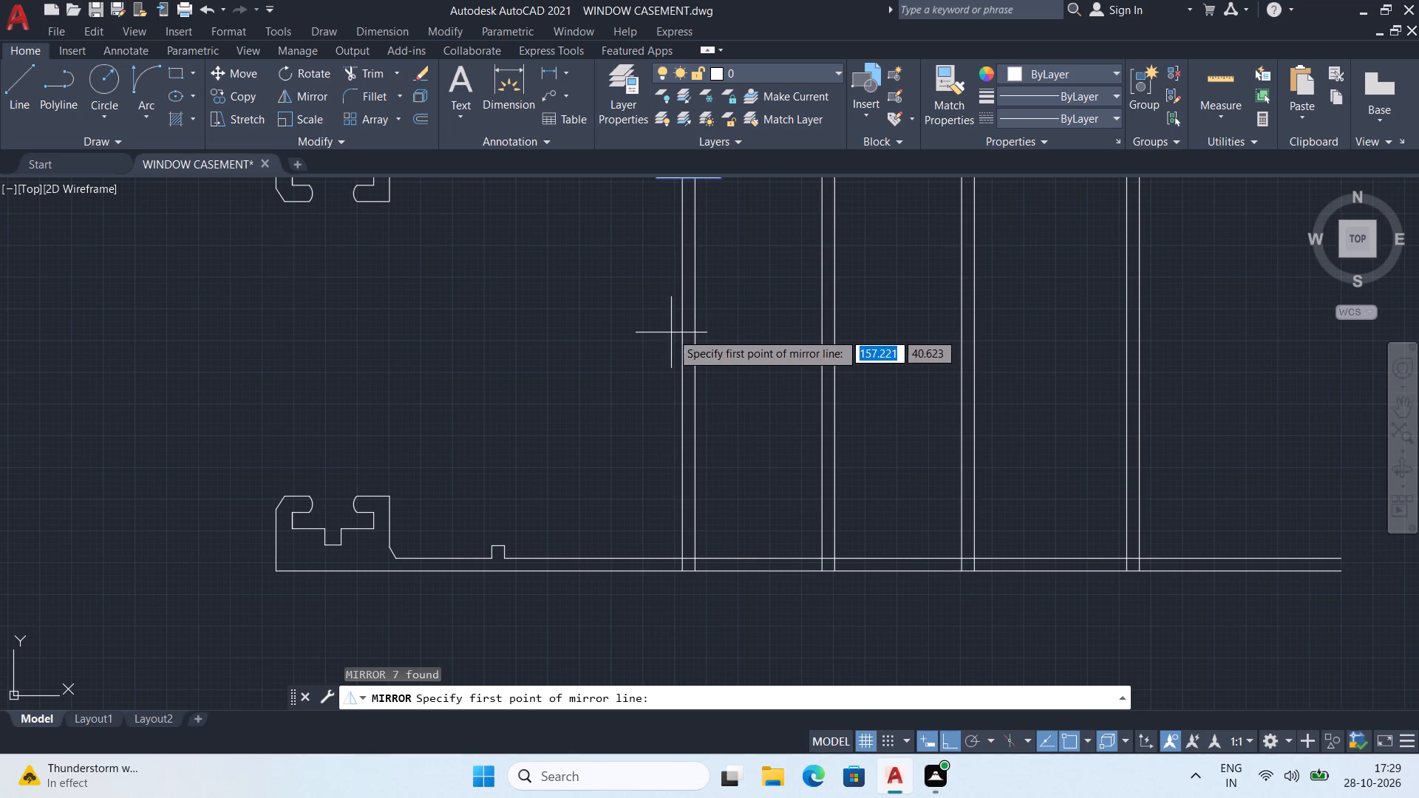
{"action": "left_click", "coordinate": [682, 344]}
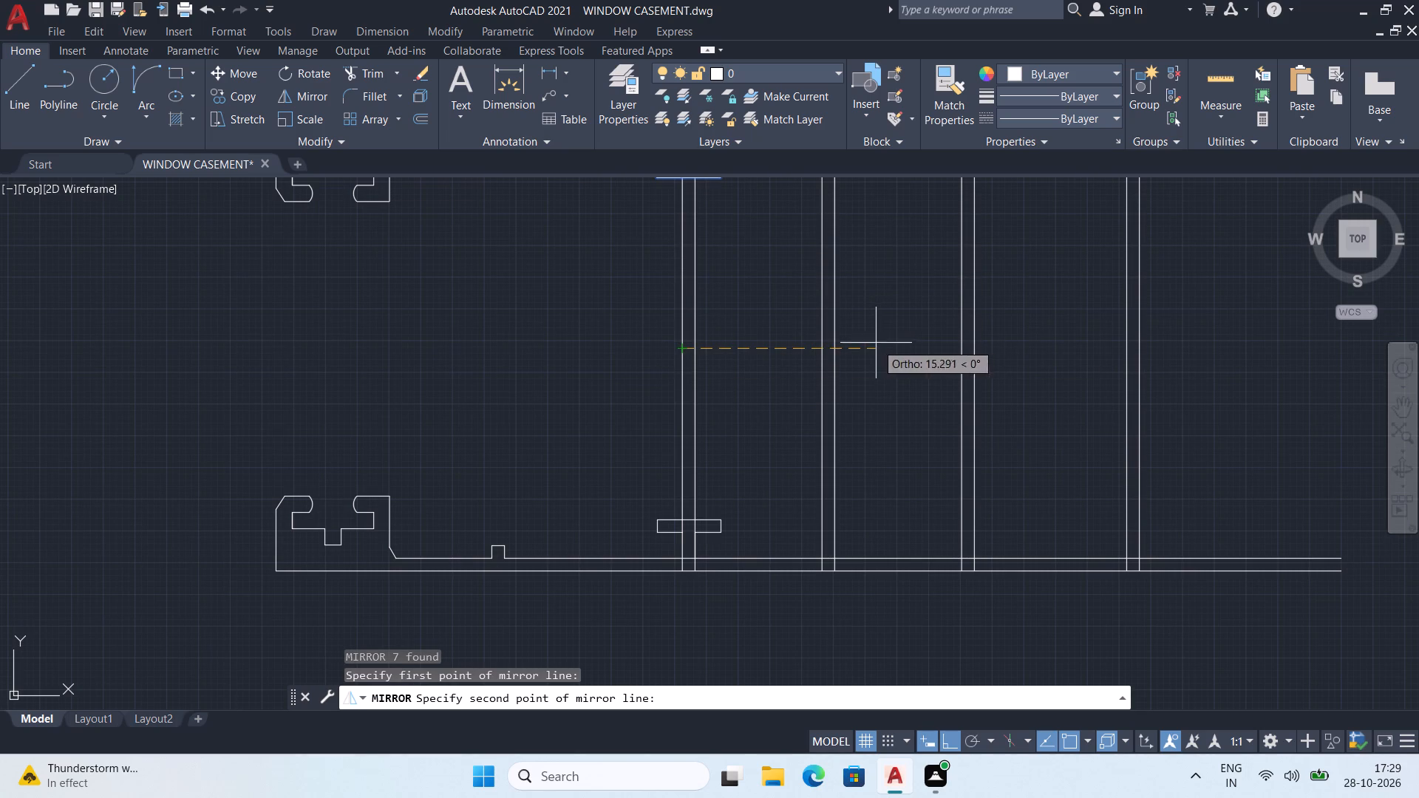
{"action": "left_click", "coordinate": [823, 347]}
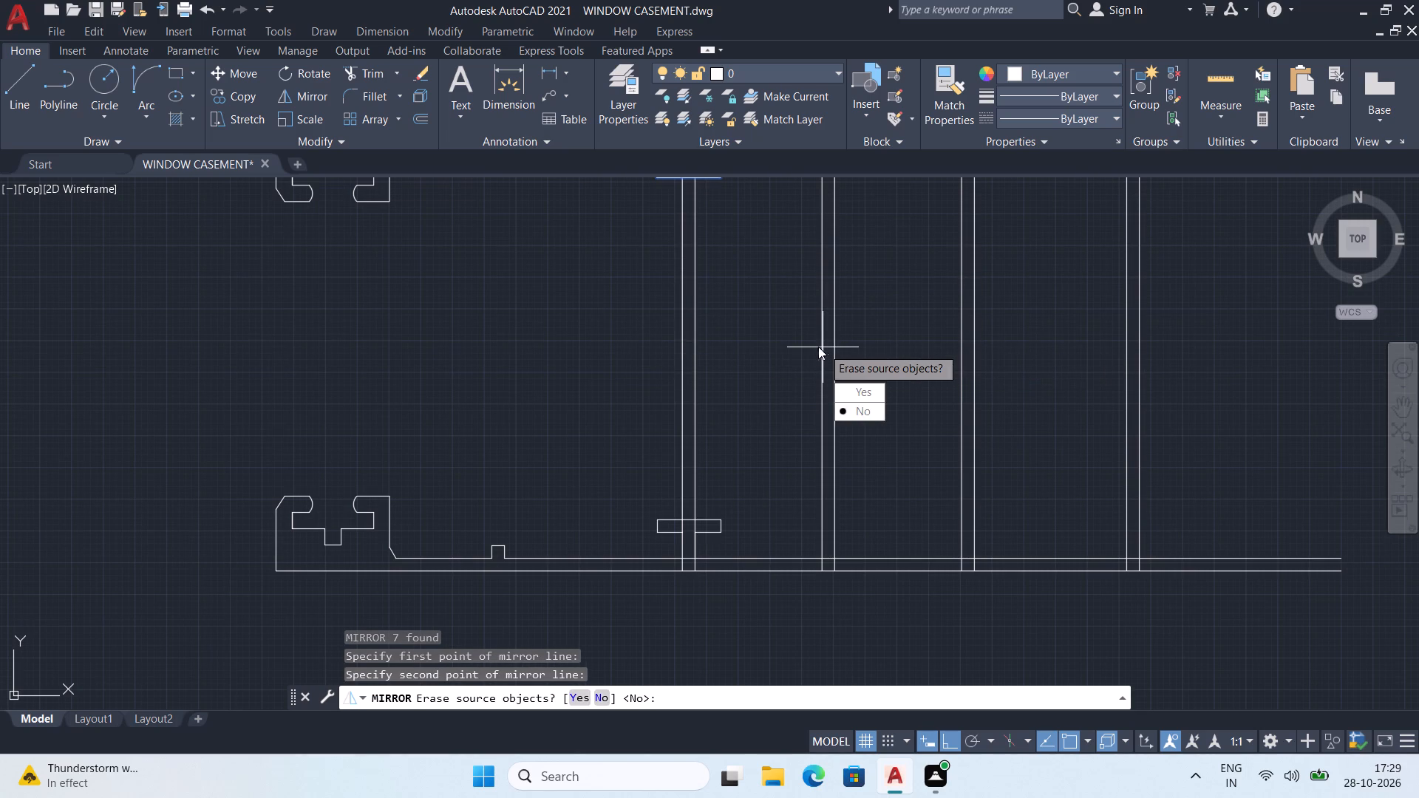
{"action": "left_click_drag", "start_coordinate": [855, 406], "coordinate": [823, 347]}
Trim away the first remaining vertical pair between the upper and lower T feet.
{"action": "scroll", "coordinate": [821, 359], "scroll_direction": "down", "scroll_amount": 2}
{"action": "middle_click_drag", "start_coordinate": [839, 381], "coordinate": [831, 379]}
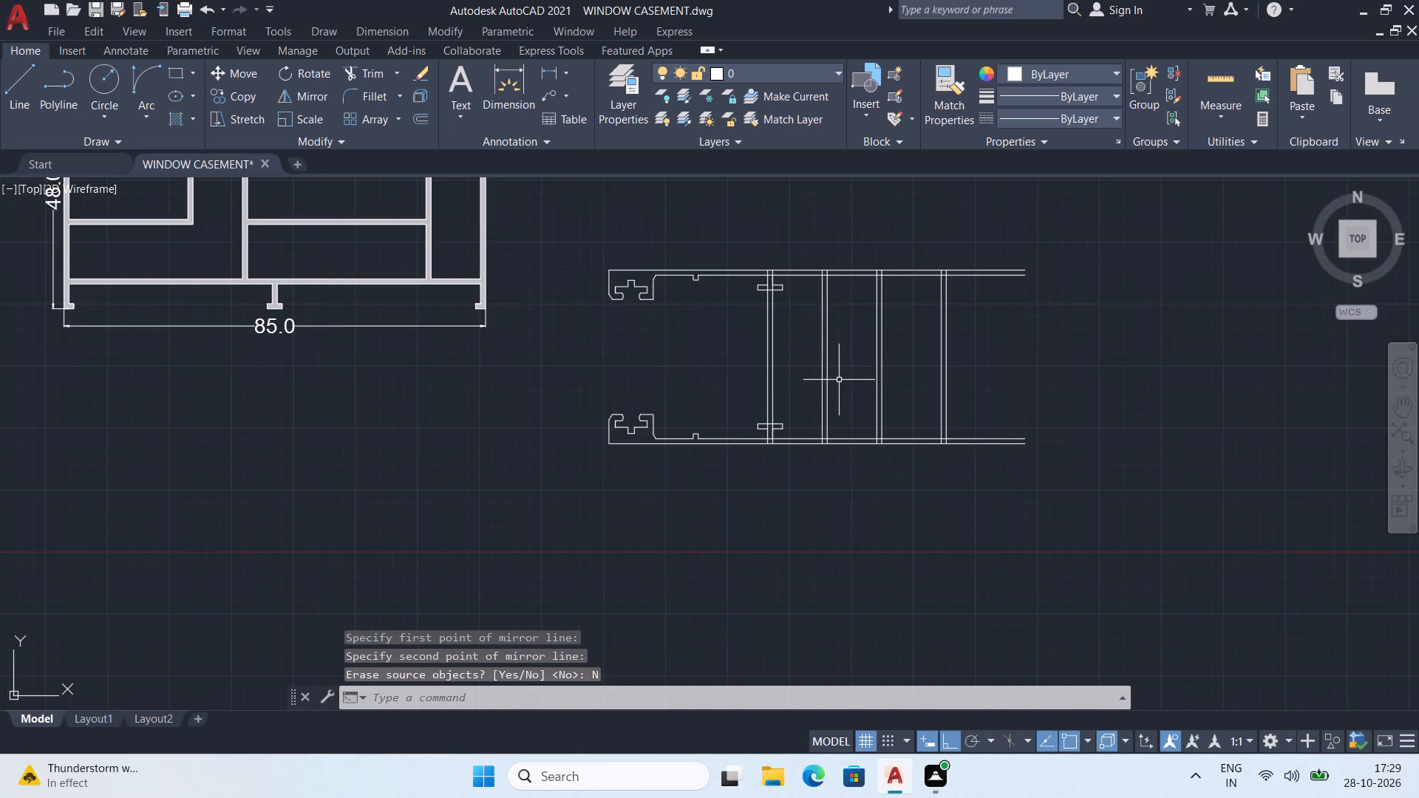
{"action": "middle_click_drag", "start_coordinate": [831, 379], "coordinate": [758, 366]}
{"action": "scroll", "coordinate": [792, 368], "scroll_direction": "down", "scroll_amount": 1}
{"action": "middle_click_drag", "start_coordinate": [792, 369], "coordinate": [775, 419]}
{"action": "type", "text": "tr"}
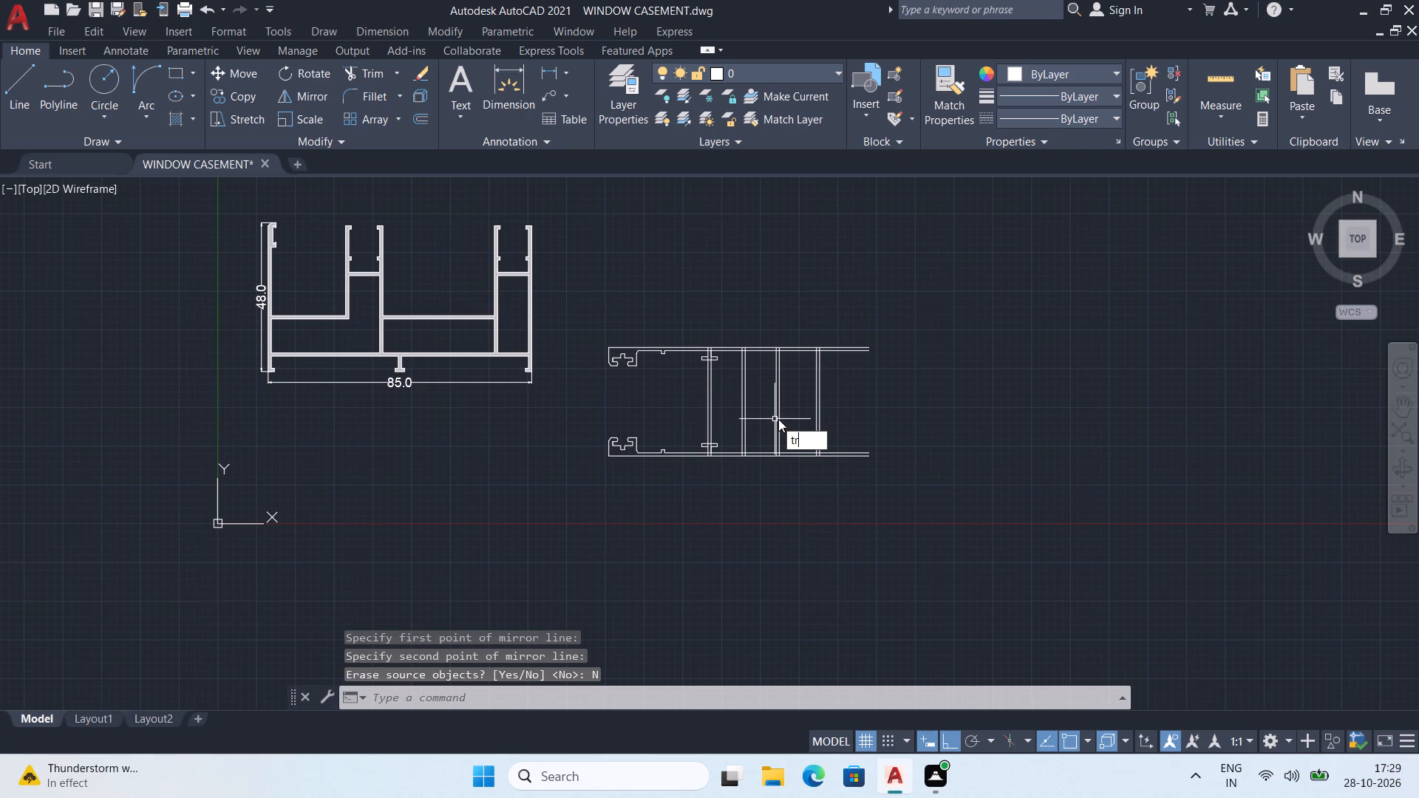
{"action": "key", "text": "Return"}
{"action": "scroll", "coordinate": [713, 420], "scroll_direction": "up", "scroll_amount": 2}
{"action": "left_click", "coordinate": [650, 378]}
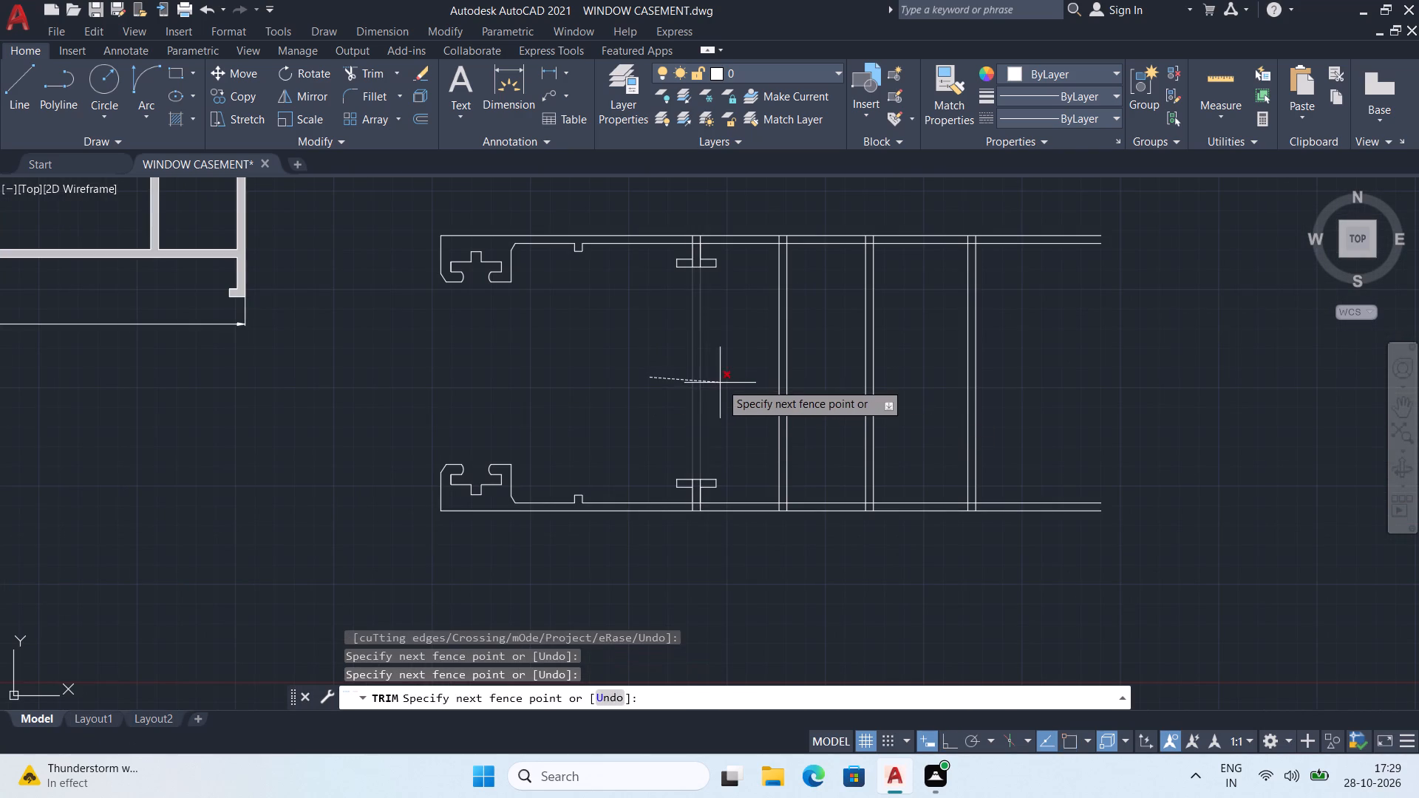
{"action": "left_click", "coordinate": [724, 383]}
Trim the verticals out of the upper flange and T foot head, and open the flange's inner line across the stem.
{"action": "middle_click_drag", "start_coordinate": [687, 276], "coordinate": [704, 409]}
{"action": "scroll", "coordinate": [715, 369], "scroll_direction": "up", "scroll_amount": 4}
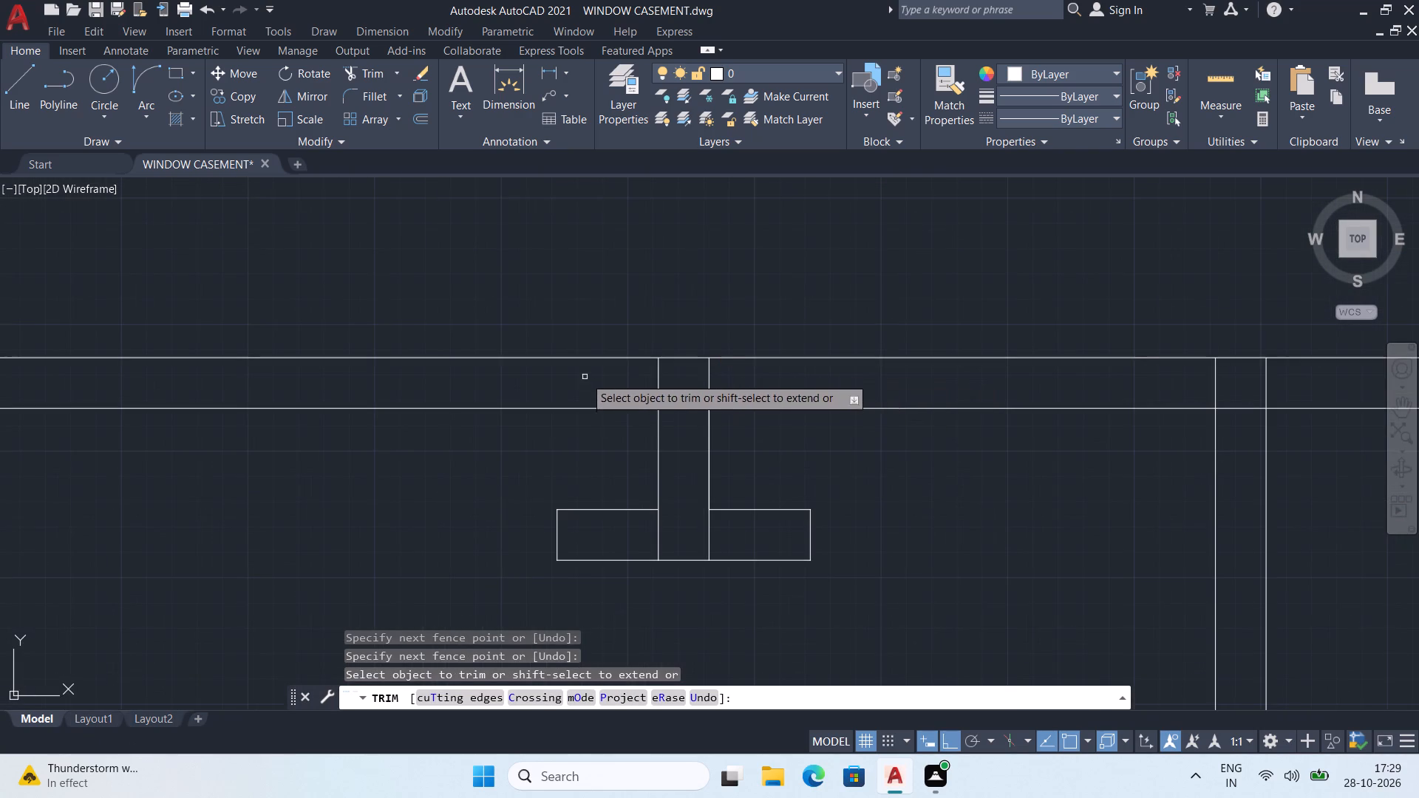
{"action": "left_click", "coordinate": [610, 373]}
{"action": "left_click", "coordinate": [772, 395]}
{"action": "left_click", "coordinate": [680, 384]}
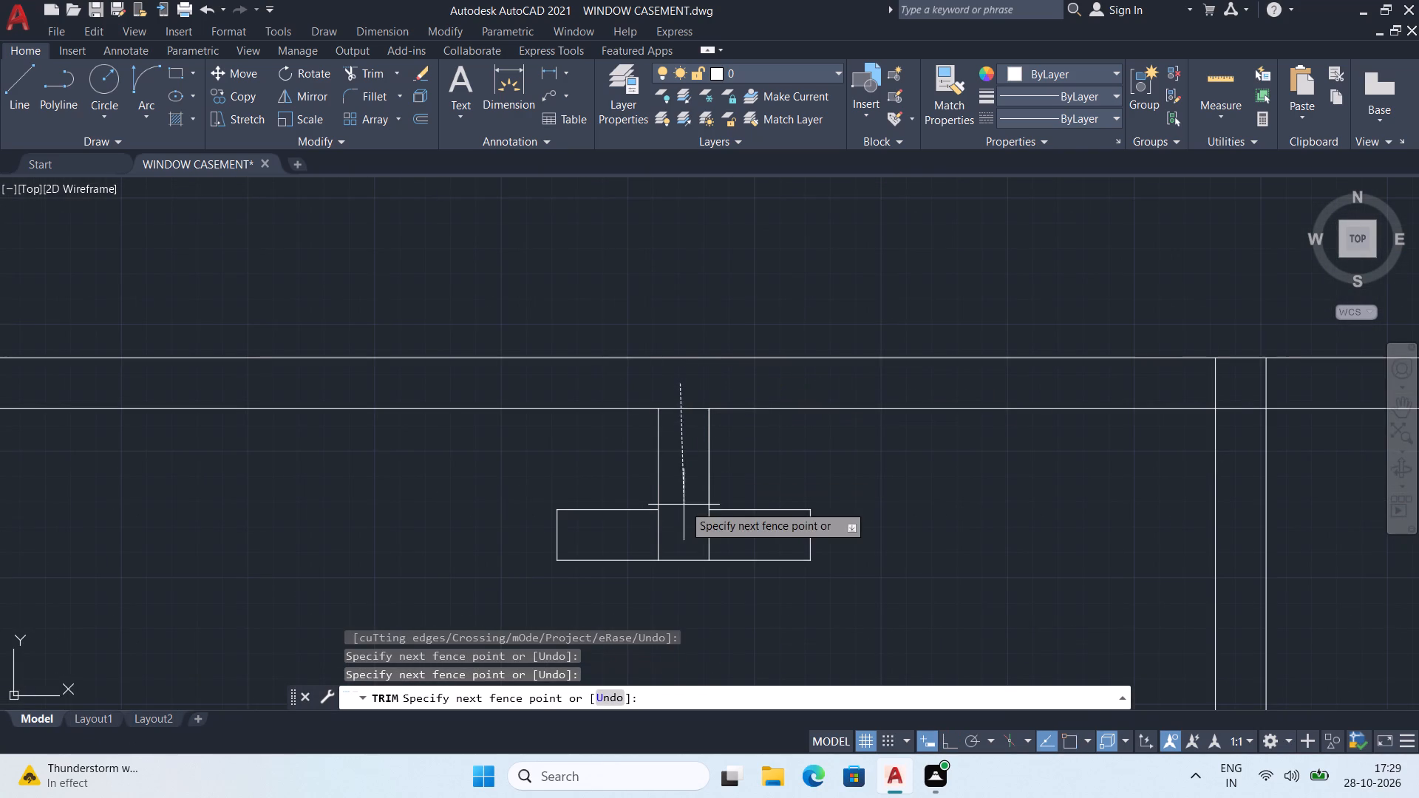
{"action": "left_click", "coordinate": [682, 508]}
{"action": "left_click", "coordinate": [635, 532]}
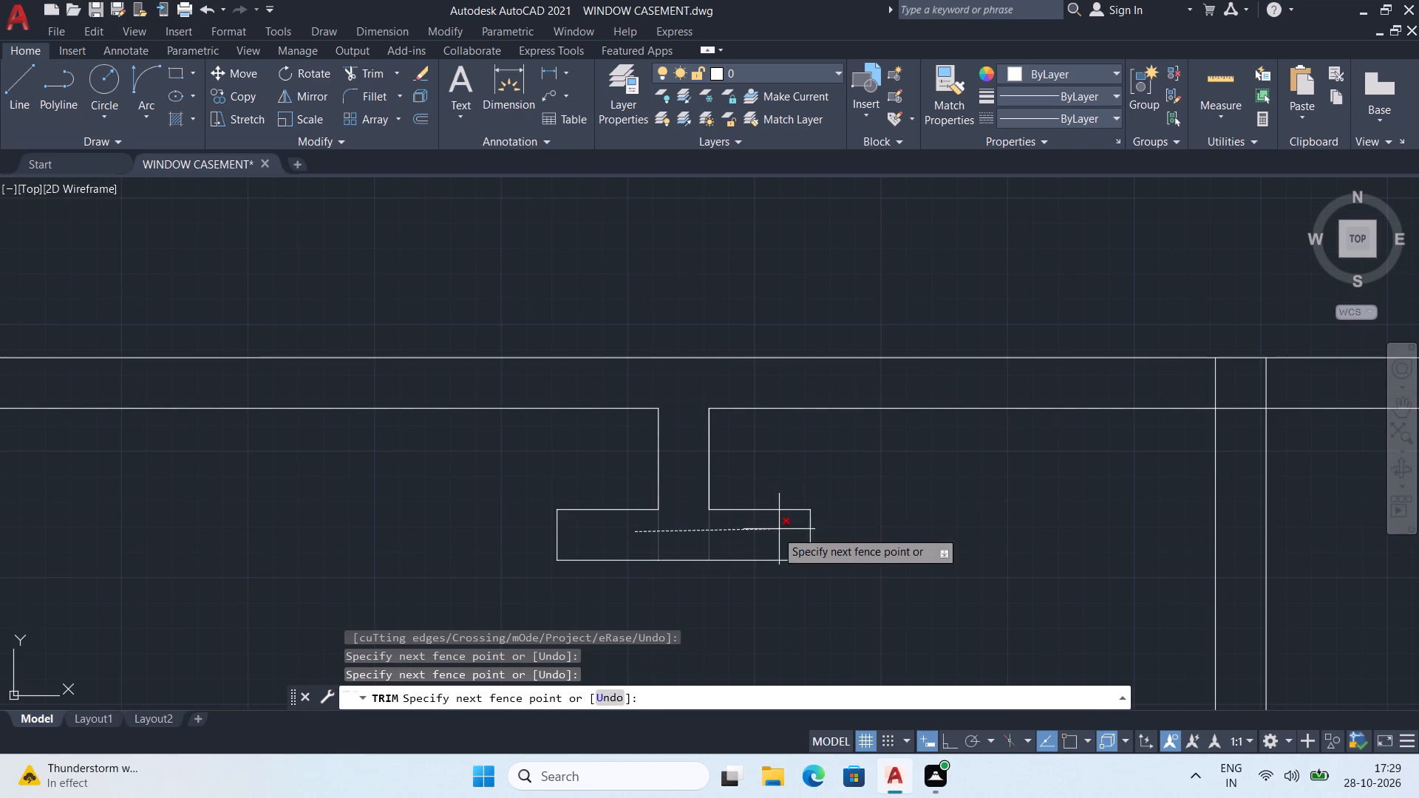
{"action": "left_click", "coordinate": [758, 547]}
Trim the verticals out of the lower T foot head and flange, and open the flange's inner line across the stem.
{"action": "scroll", "coordinate": [778, 419], "scroll_direction": "down", "scroll_amount": 2}
{"action": "middle_click_drag", "start_coordinate": [792, 506], "coordinate": [780, 389]}
{"action": "scroll", "coordinate": [780, 383], "scroll_direction": "down", "scroll_amount": 2}
{"action": "middle_click_drag", "start_coordinate": [795, 482], "coordinate": [773, 248]}
{"action": "scroll", "coordinate": [725, 381], "scroll_direction": "up", "scroll_amount": 3}
{"action": "middle_click_drag", "start_coordinate": [736, 378], "coordinate": [748, 529]}
{"action": "scroll", "coordinate": [761, 445], "scroll_direction": "up", "scroll_amount": 1}
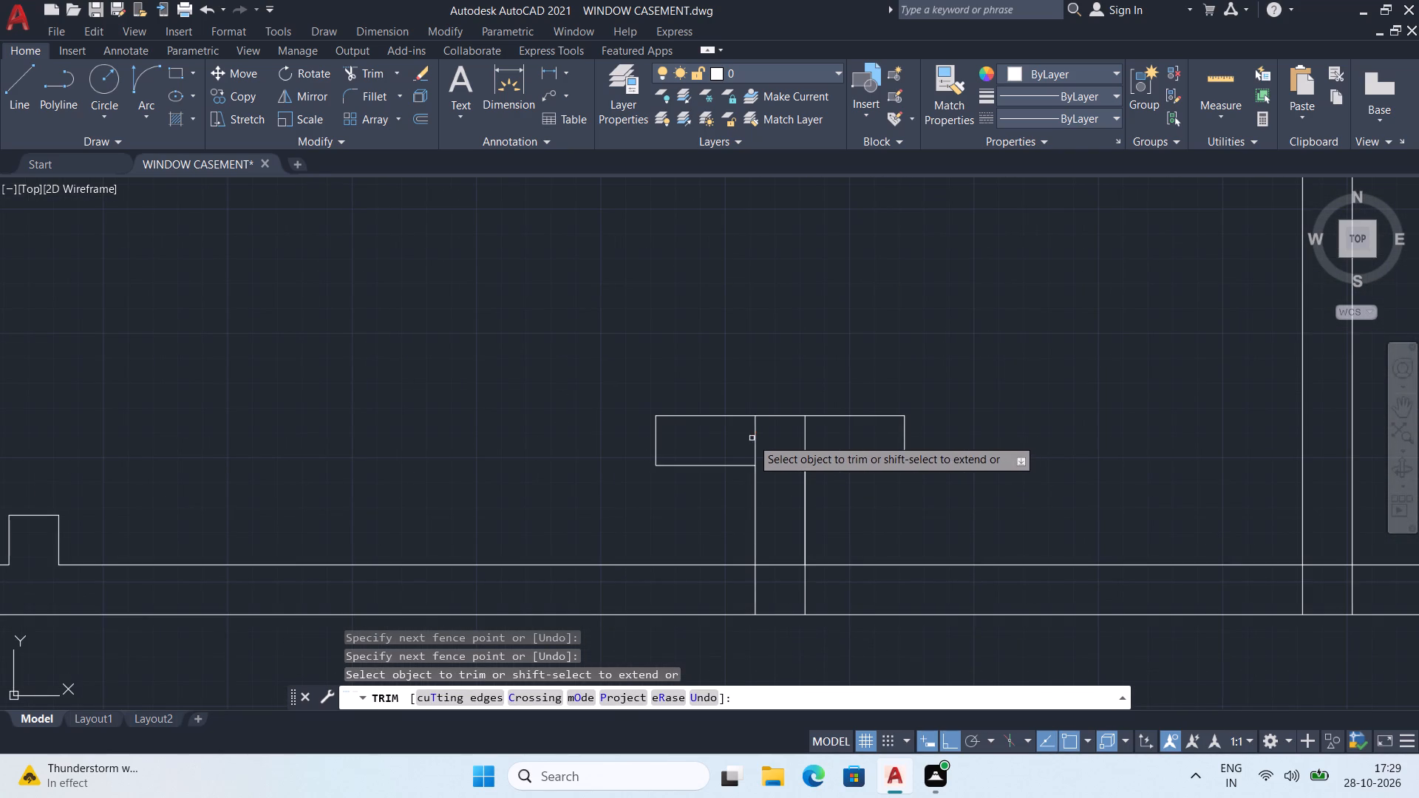
{"action": "left_click", "coordinate": [752, 438]}
{"action": "left_click", "coordinate": [814, 441]}
{"action": "middle_click_drag", "start_coordinate": [780, 482], "coordinate": [806, 383]}
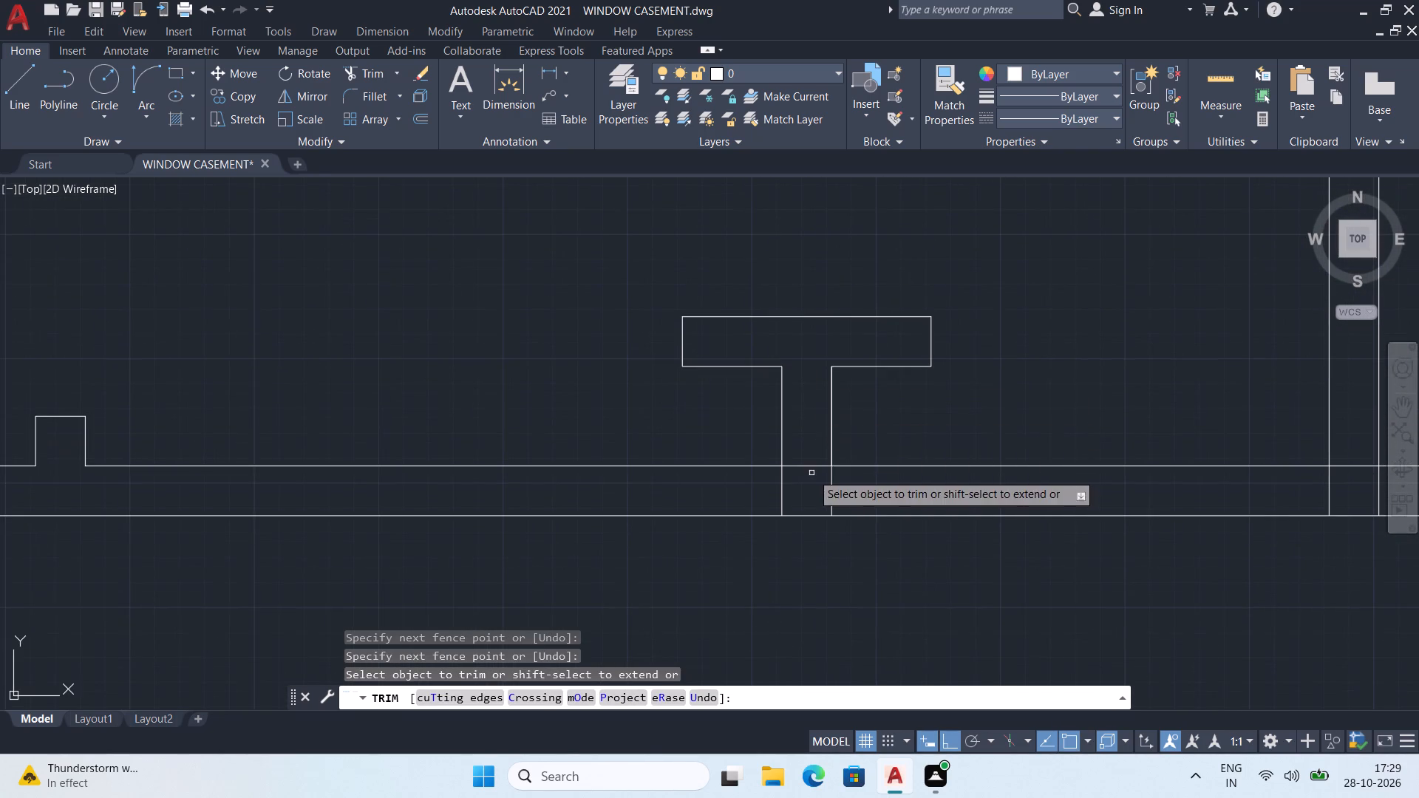
{"action": "left_click", "coordinate": [807, 455]}
{"action": "left_click", "coordinate": [776, 496]}
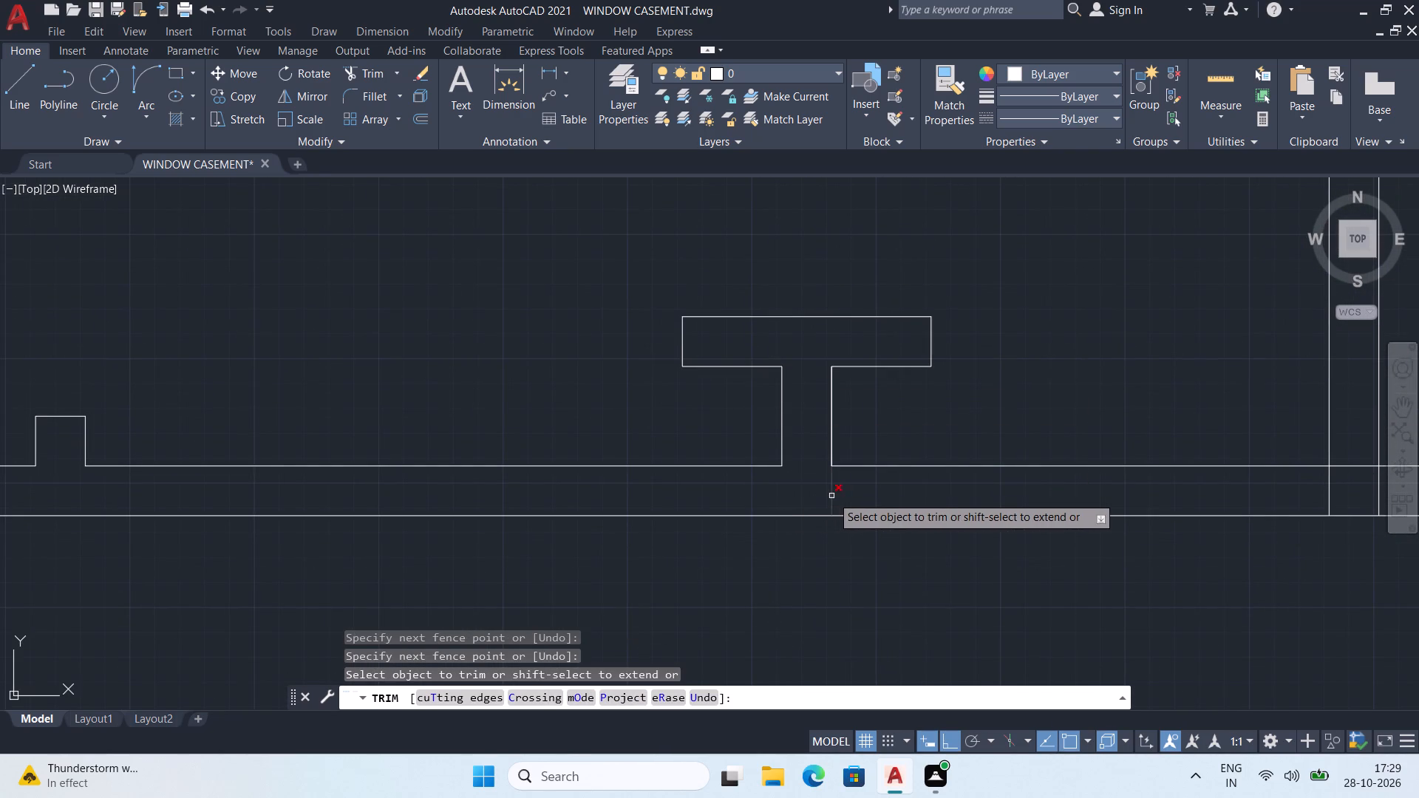
{"action": "left_click", "coordinate": [831, 496]}
{"action": "scroll", "coordinate": [854, 477], "scroll_direction": "down", "scroll_amount": 2}
{"action": "middle_click_drag", "start_coordinate": [994, 378], "coordinate": [934, 392]}
{"action": "key", "text": "space"}
Examine the new profile's two T feet and remaining vertical pairs against the finished 85.0 x 48.0 section.
{"action": "scroll", "coordinate": [868, 306], "scroll_direction": "down", "scroll_amount": 3}
{"action": "middle_click_drag", "start_coordinate": [868, 306], "coordinate": [867, 321]}
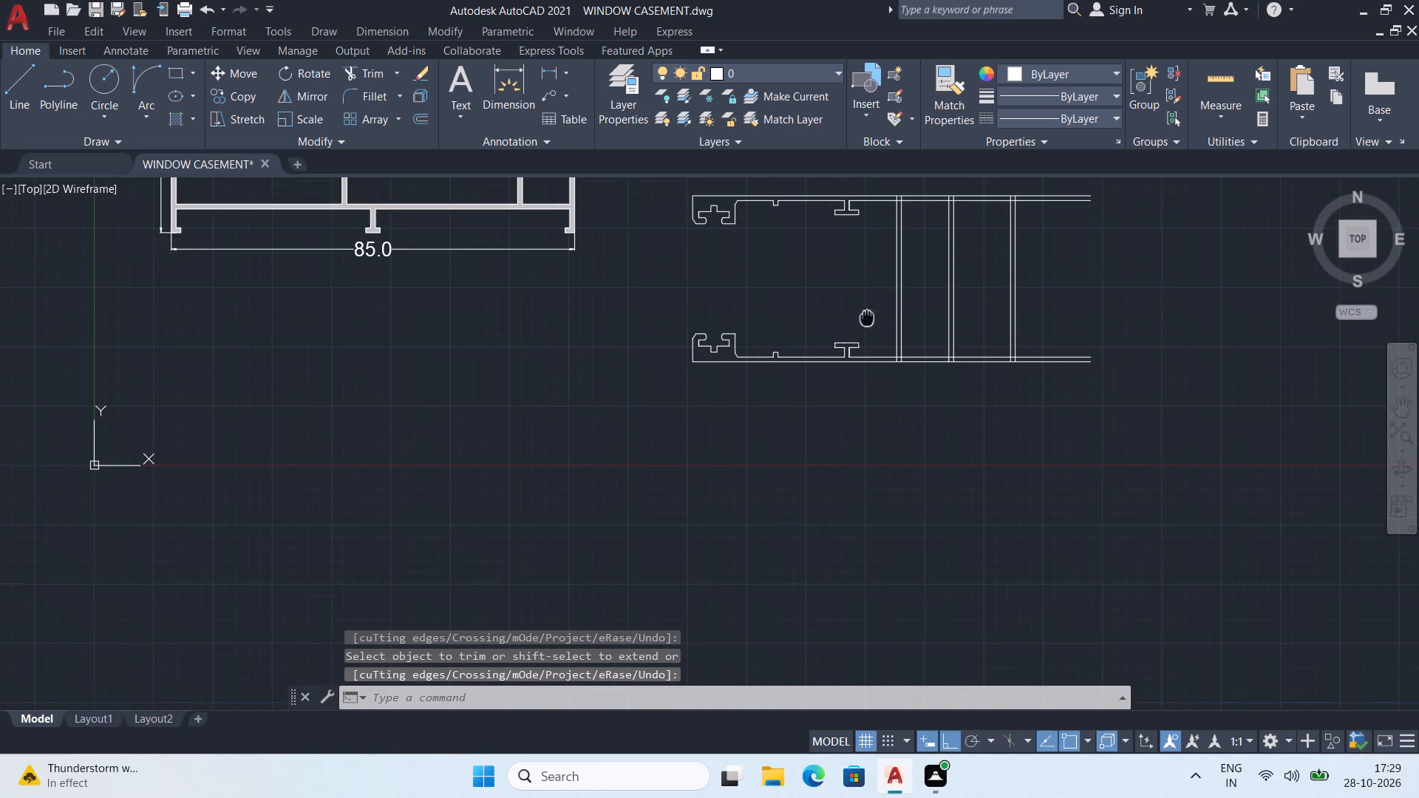
{"action": "middle_click_drag", "start_coordinate": [867, 321], "coordinate": [858, 375]}
{"action": "scroll", "coordinate": [858, 375], "scroll_direction": "down", "scroll_amount": 1}
{"action": "middle_click_drag", "start_coordinate": [858, 375], "coordinate": [843, 400]}
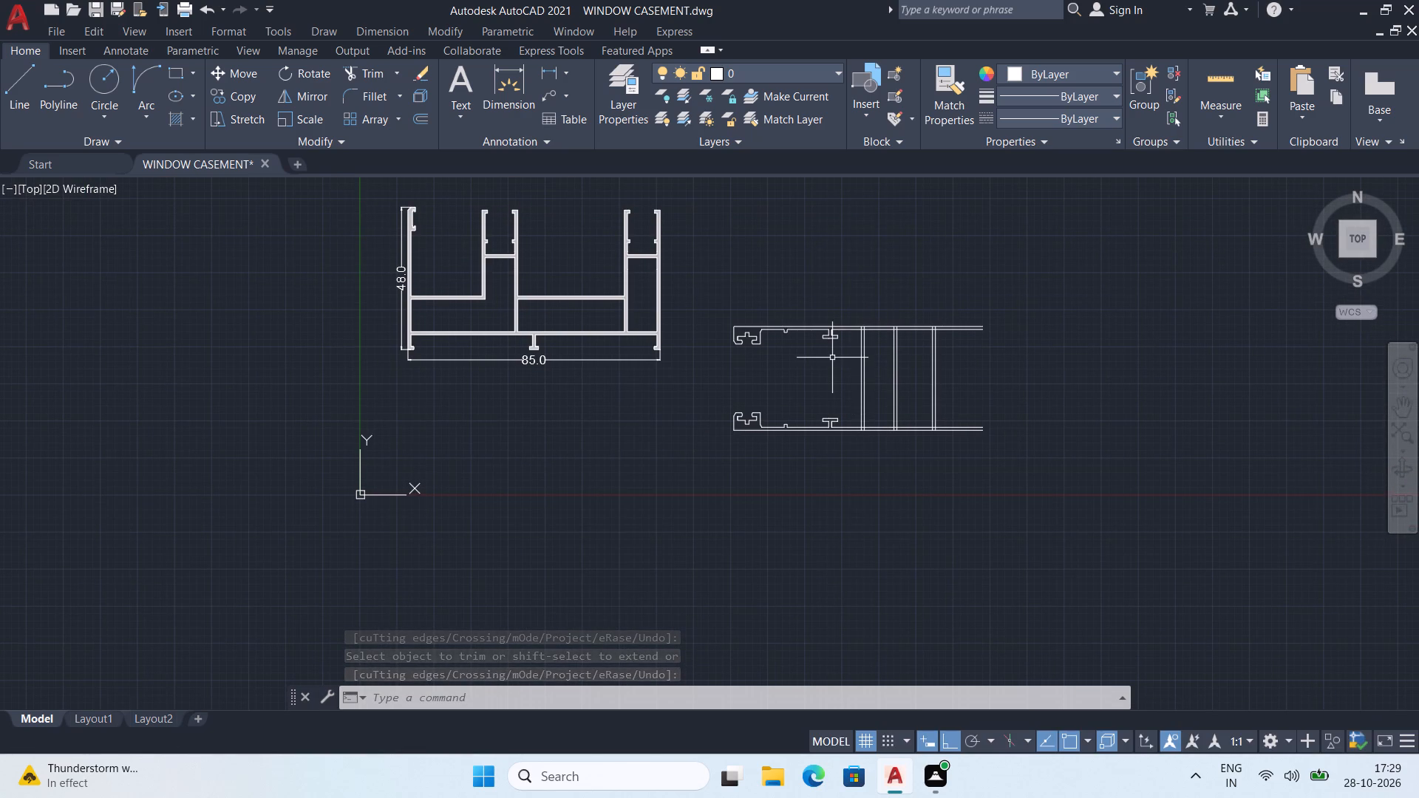
{"action": "scroll", "coordinate": [1019, 364], "scroll_direction": "down", "scroll_amount": 1}
{"action": "middle_click_drag", "start_coordinate": [1019, 364], "coordinate": [941, 405]}
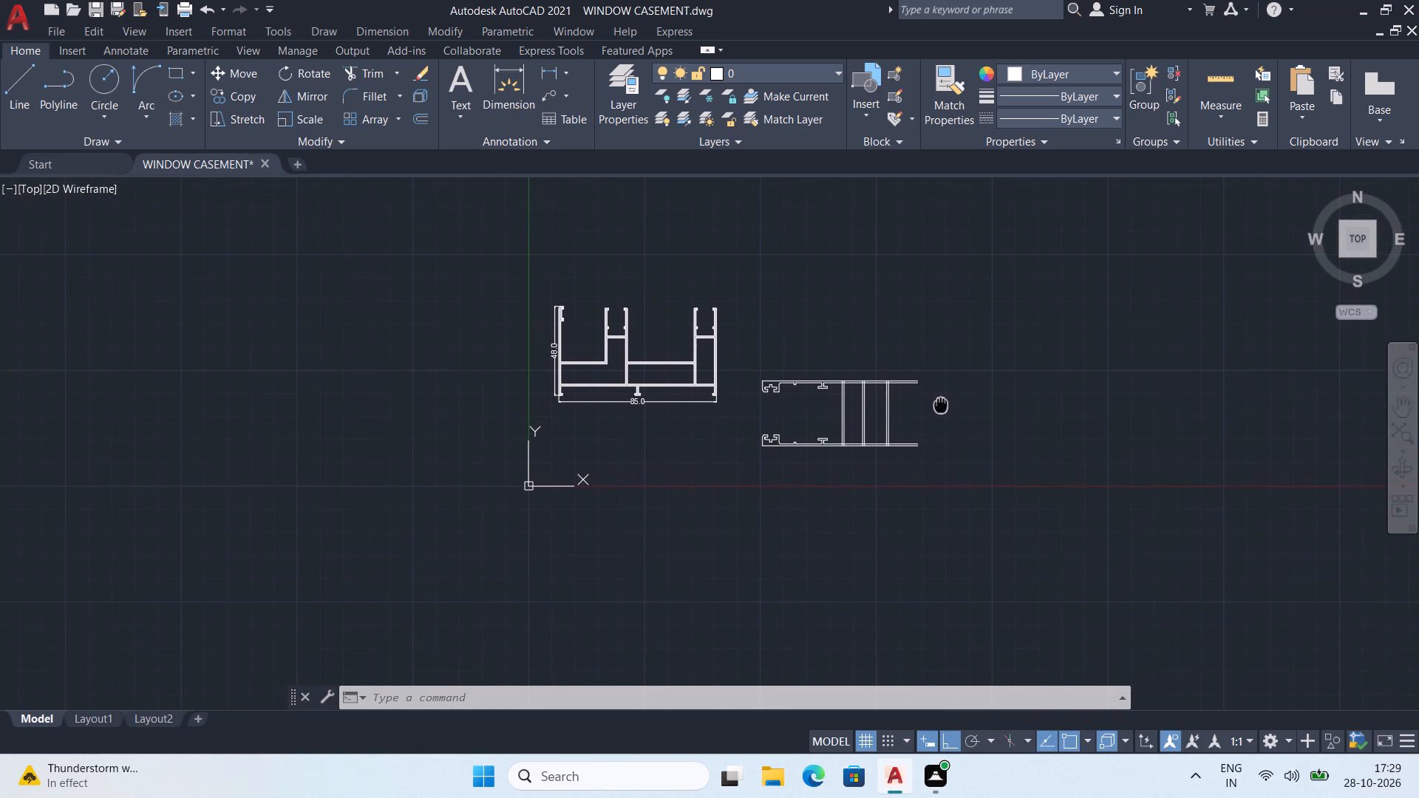
{"action": "middle_click_drag", "start_coordinate": [941, 405], "coordinate": [931, 430]}
{"action": "scroll", "coordinate": [815, 430], "scroll_direction": "up", "scroll_amount": 2}
{"action": "middle_click_drag", "start_coordinate": [837, 439], "coordinate": [755, 441]}
{"action": "scroll", "coordinate": [779, 440], "scroll_direction": "up", "scroll_amount": 1}
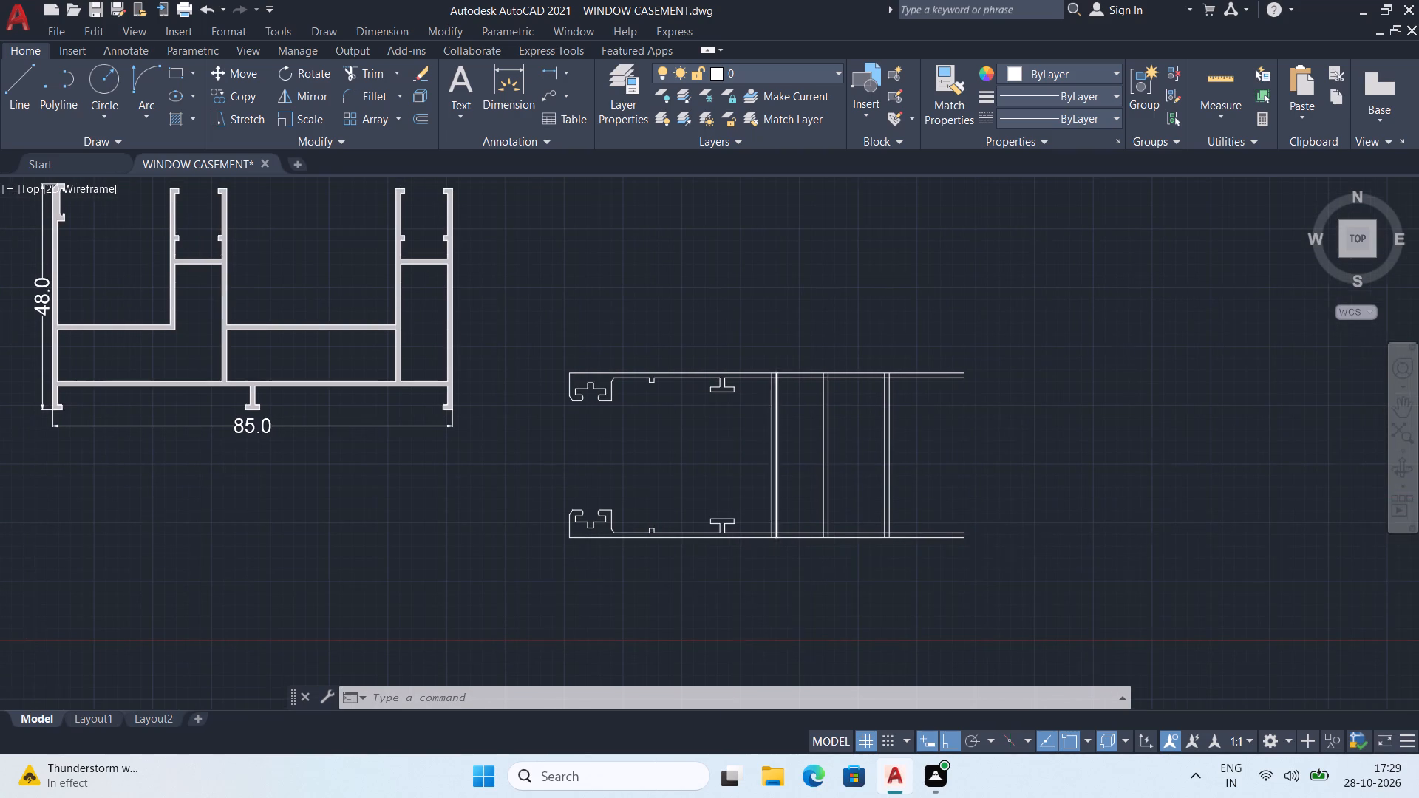
{"action": "middle_click_drag", "start_coordinate": [784, 440], "coordinate": [780, 466]}
{"action": "middle_click_drag", "start_coordinate": [805, 443], "coordinate": [799, 463]}
{"action": "middle_click_drag", "start_coordinate": [814, 445], "coordinate": [804, 471]}
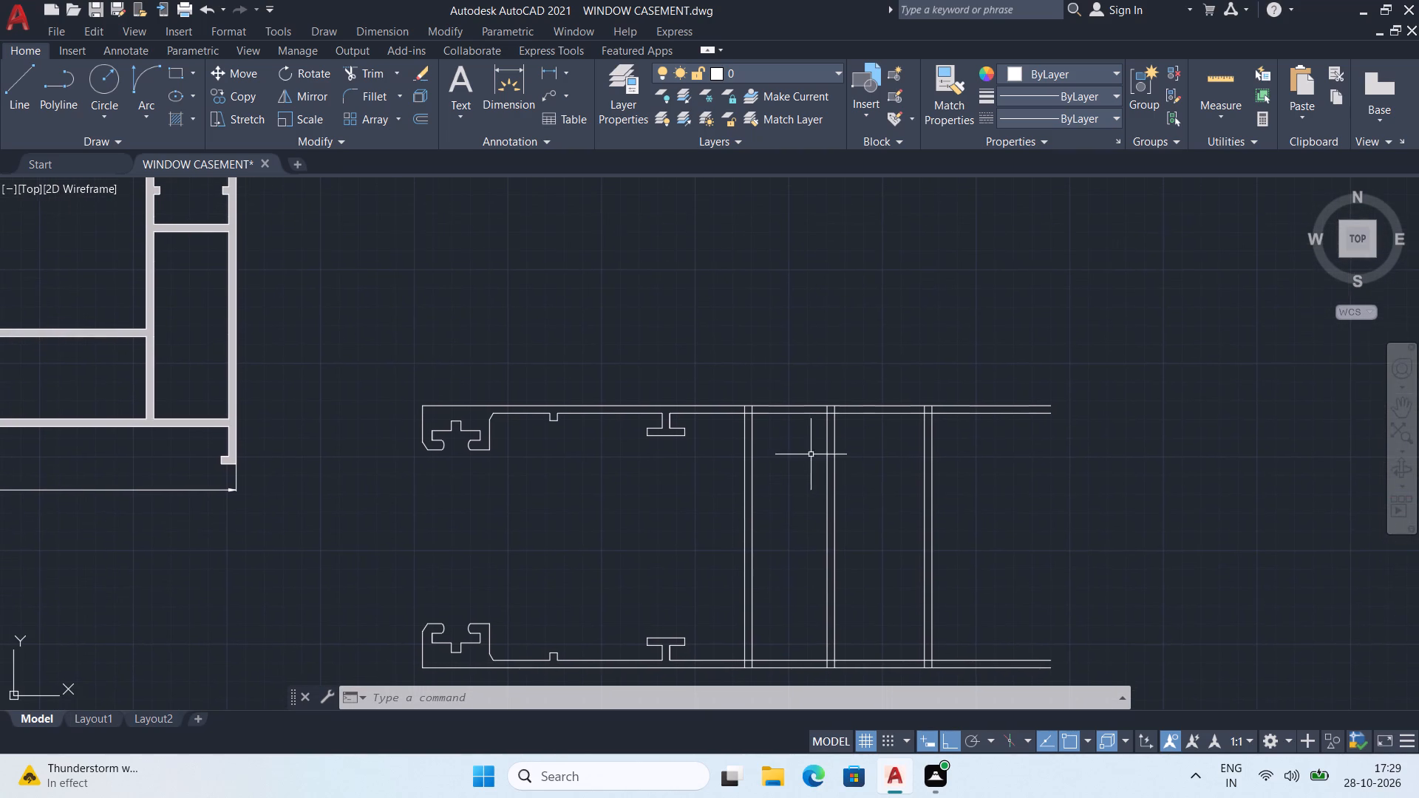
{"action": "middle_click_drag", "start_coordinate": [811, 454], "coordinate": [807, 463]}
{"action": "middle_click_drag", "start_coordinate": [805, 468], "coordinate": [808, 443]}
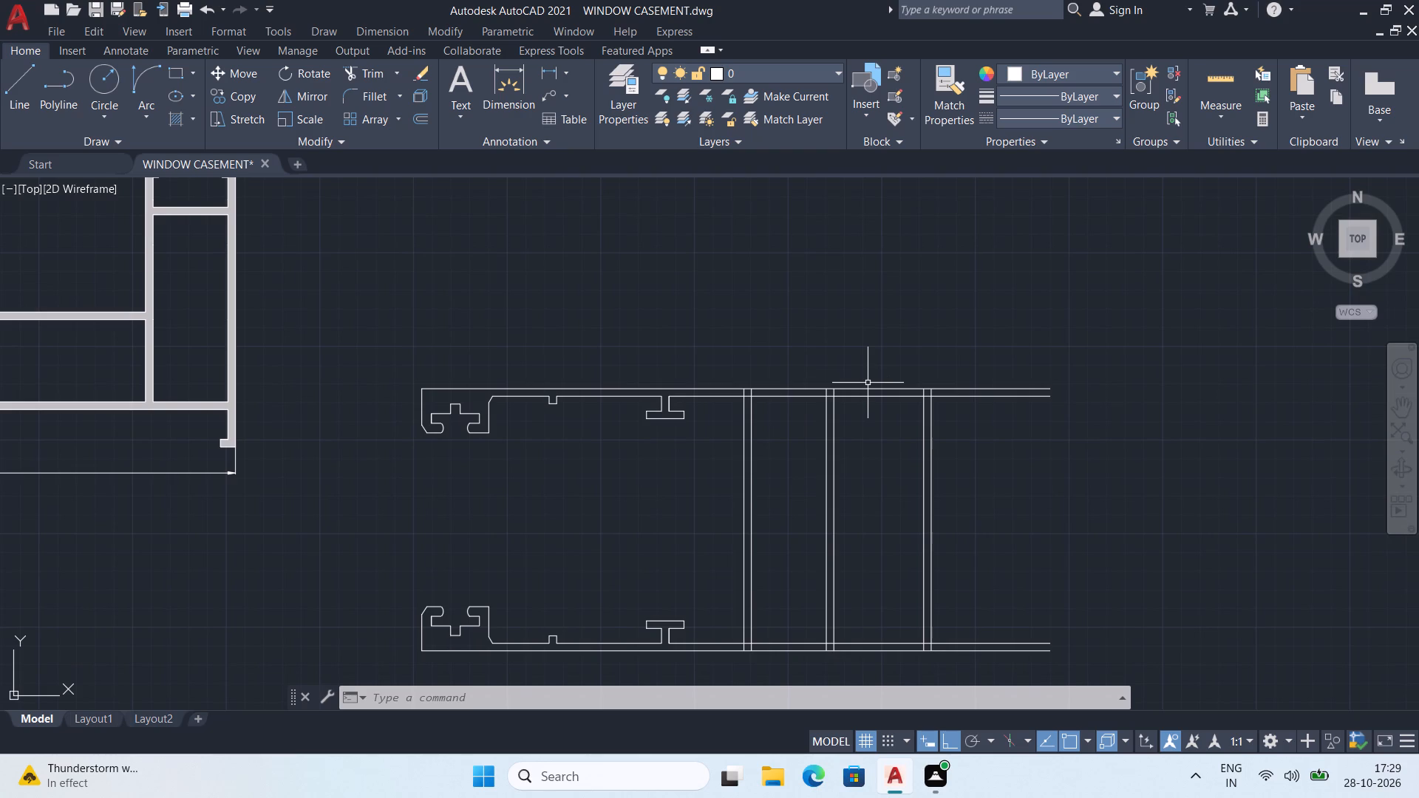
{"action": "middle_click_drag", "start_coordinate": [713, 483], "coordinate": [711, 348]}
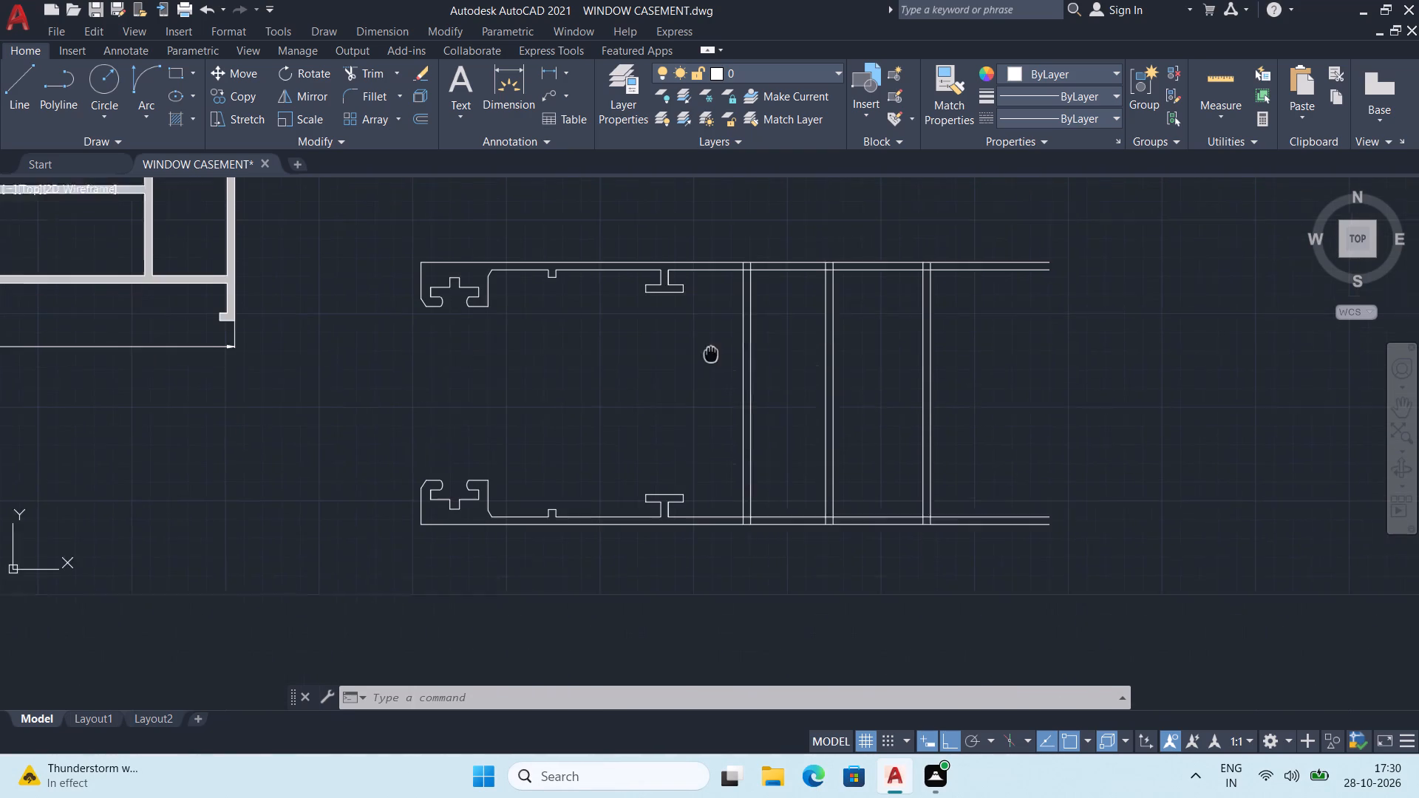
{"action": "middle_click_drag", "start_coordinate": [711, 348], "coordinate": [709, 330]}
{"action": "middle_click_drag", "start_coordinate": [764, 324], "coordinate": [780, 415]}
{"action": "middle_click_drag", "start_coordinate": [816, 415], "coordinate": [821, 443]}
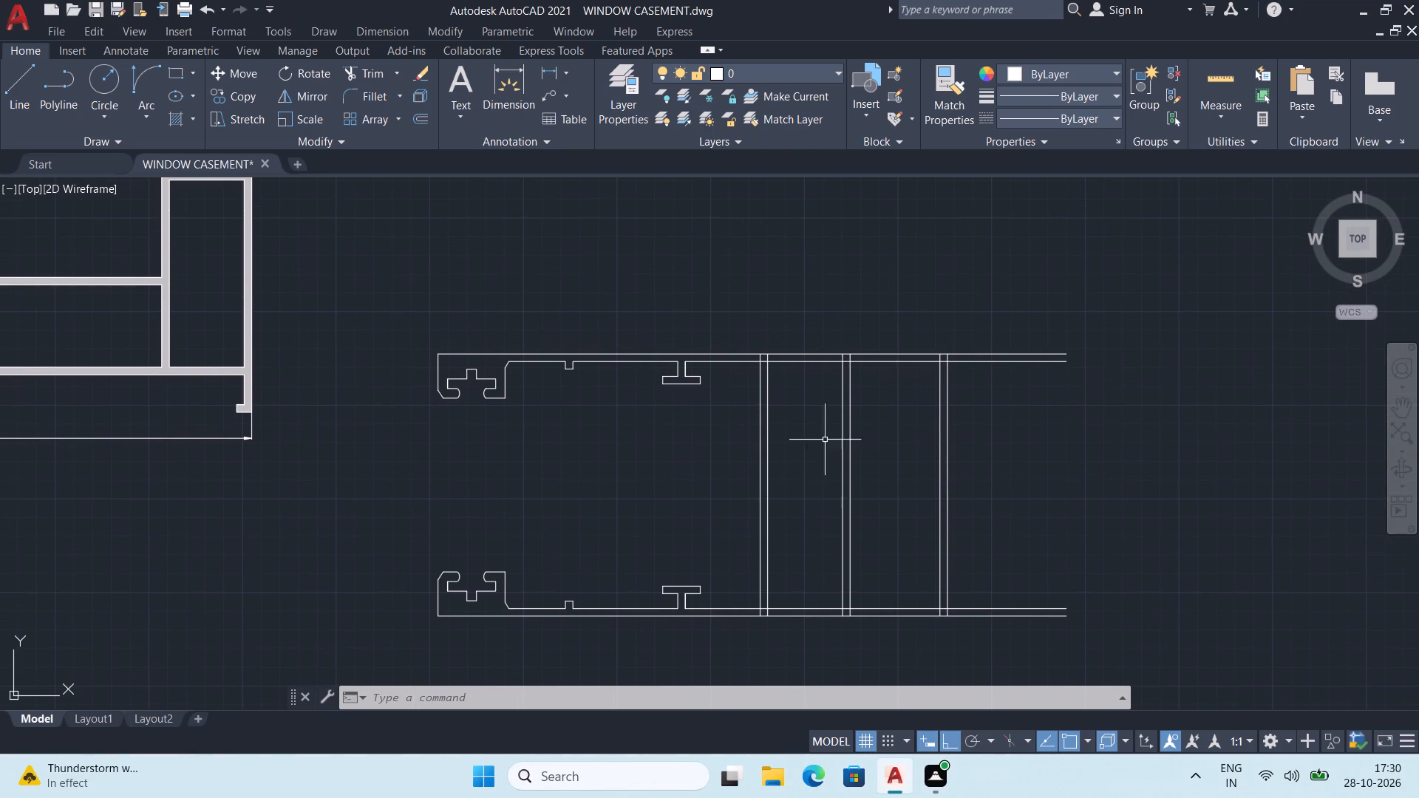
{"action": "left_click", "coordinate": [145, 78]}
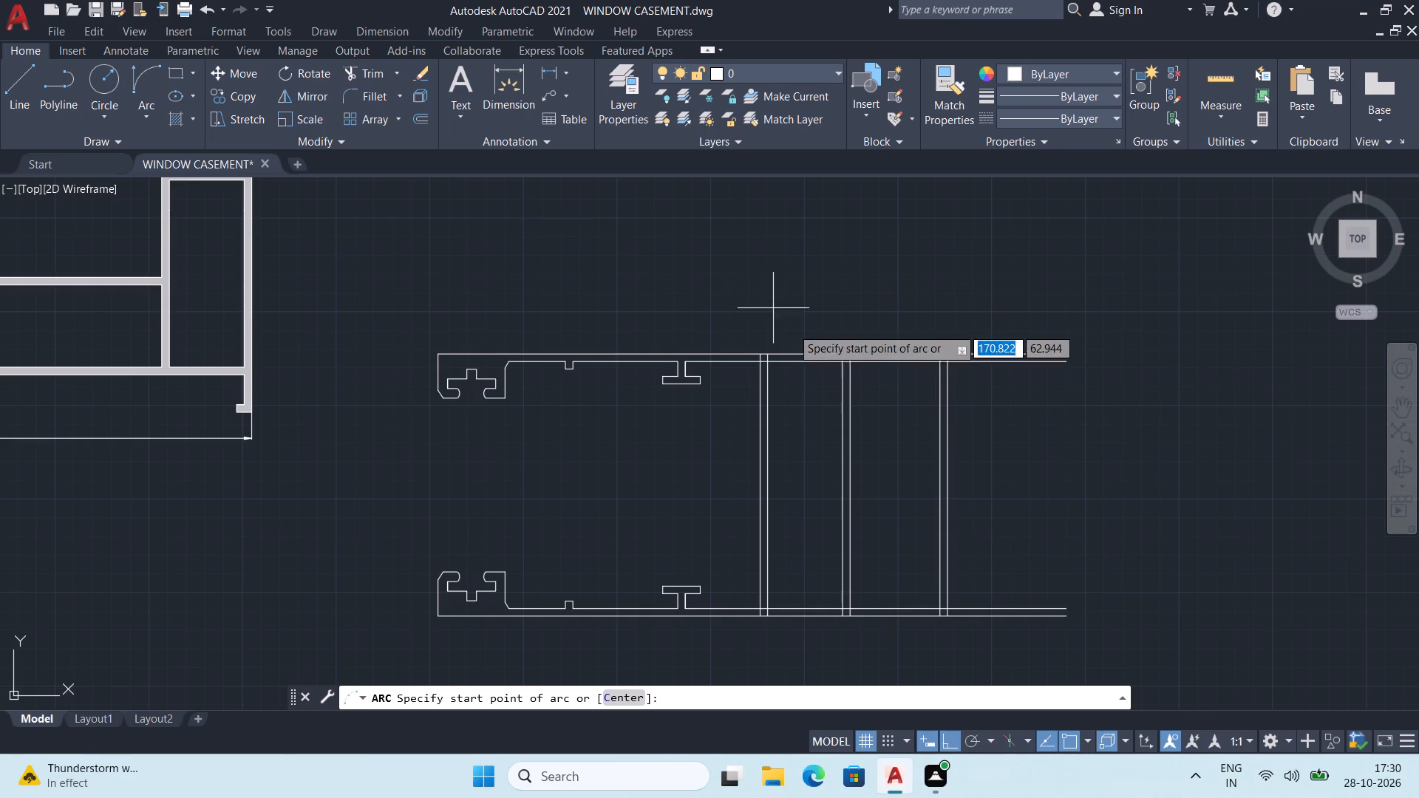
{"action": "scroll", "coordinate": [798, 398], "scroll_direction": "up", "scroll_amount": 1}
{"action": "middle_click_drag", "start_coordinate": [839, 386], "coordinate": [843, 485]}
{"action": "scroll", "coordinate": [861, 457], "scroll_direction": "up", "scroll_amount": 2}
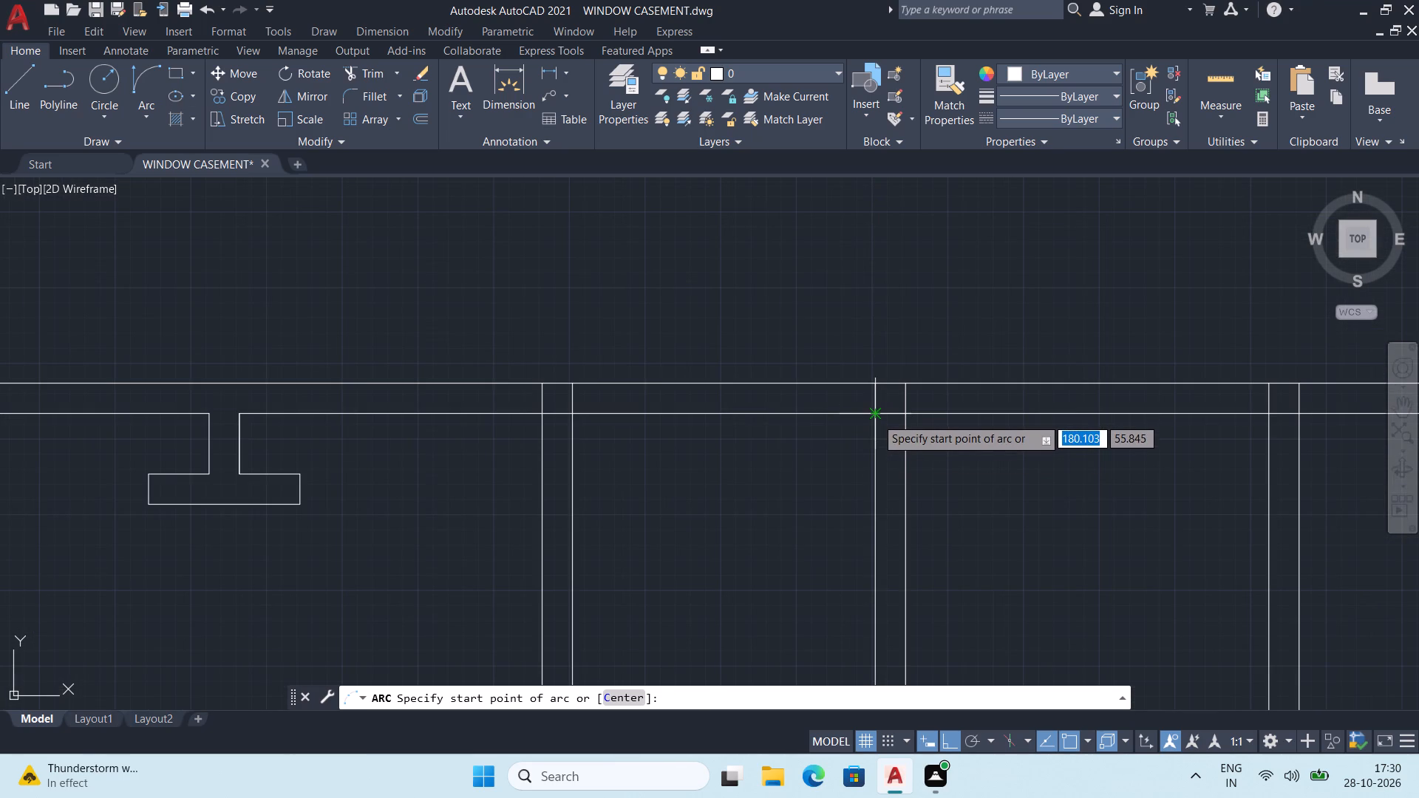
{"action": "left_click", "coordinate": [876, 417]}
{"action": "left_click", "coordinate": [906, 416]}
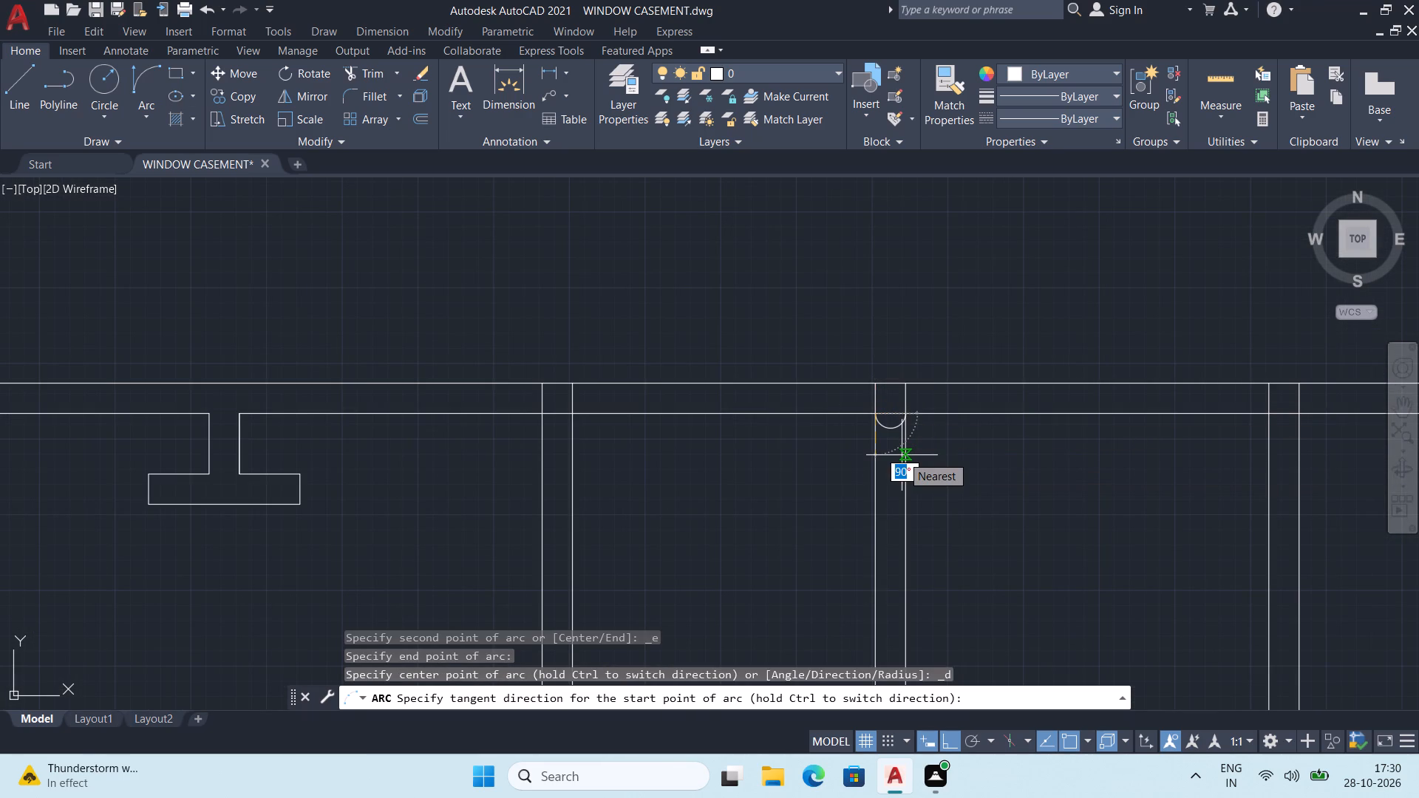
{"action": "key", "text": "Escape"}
Draw a line 1 unit down from the upper flange's inner line on the middle pair's outer vertical, and across to its other vertical.
{"action": "middle_click_drag", "start_coordinate": [913, 425], "coordinate": [929, 452]}
{"action": "middle_click_drag", "start_coordinate": [929, 452], "coordinate": [918, 383]}
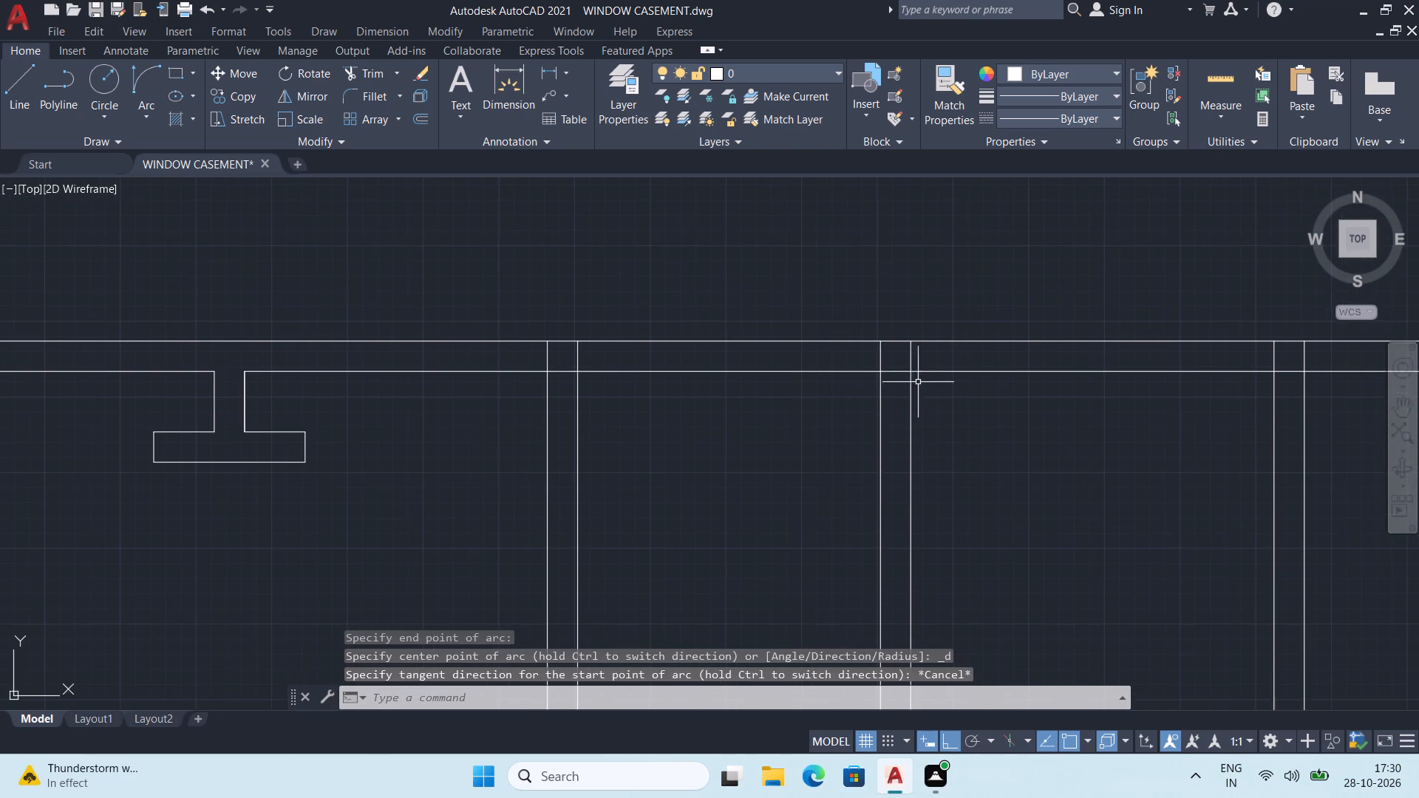
{"action": "middle_click_drag", "start_coordinate": [923, 420], "coordinate": [865, 381]}
{"action": "middle_click_drag", "start_coordinate": [848, 347], "coordinate": [854, 403]}
{"action": "key", "text": "l"}
{"action": "key", "text": "Return"}
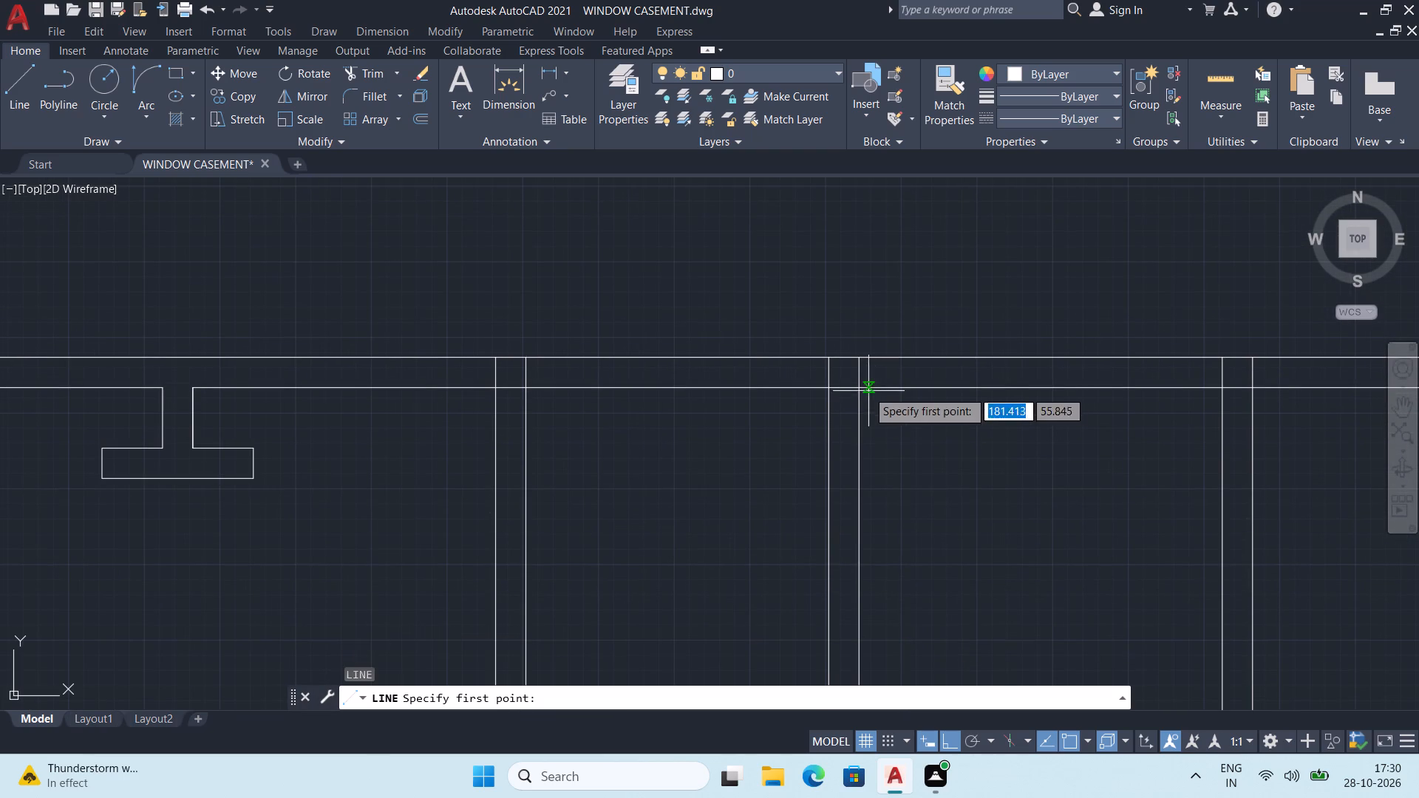
{"action": "left_click", "coordinate": [860, 386]}
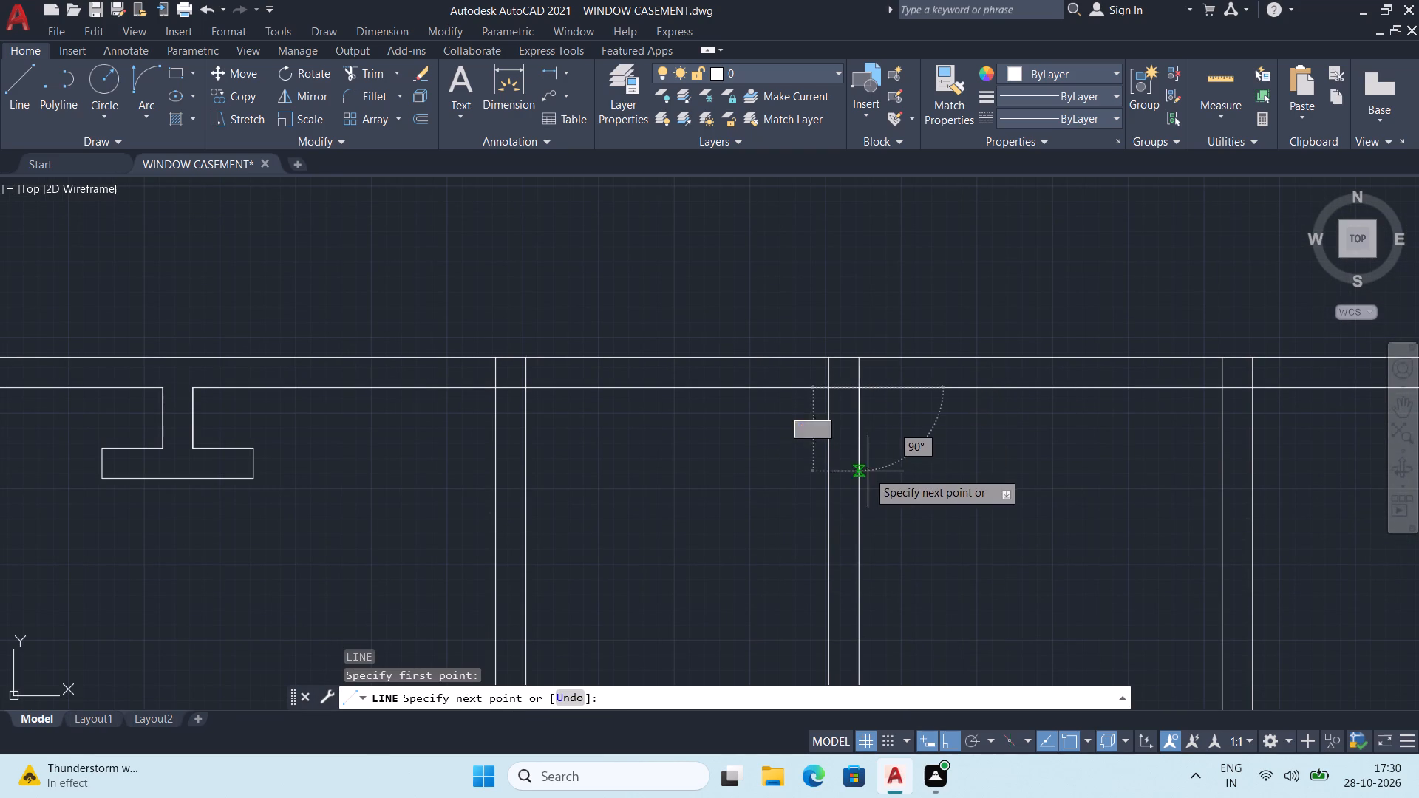
{"action": "key", "text": "1"}
{"action": "key", "text": "Return"}
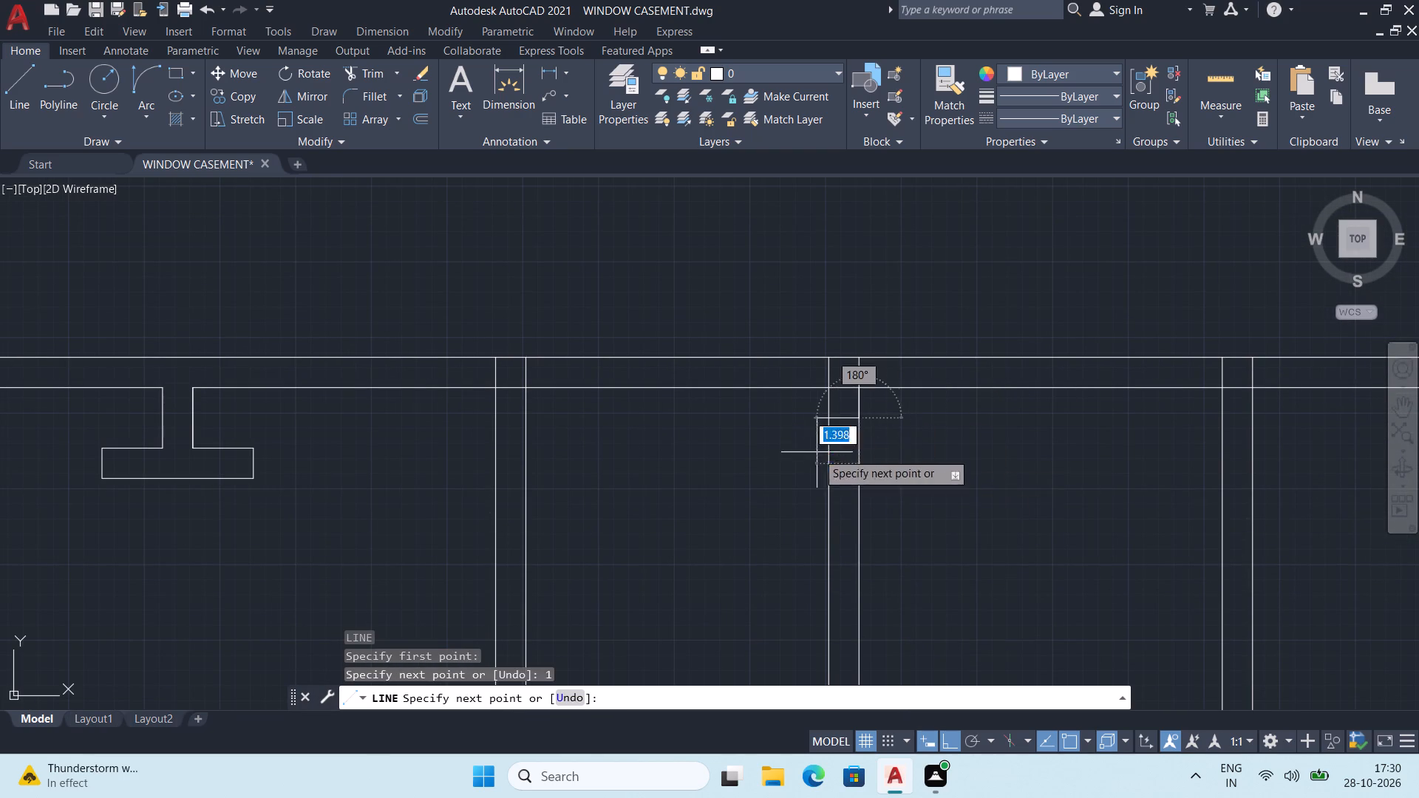
{"action": "scroll", "coordinate": [825, 443], "scroll_direction": "up", "scroll_amount": 2}
{"action": "left_click", "coordinate": [825, 378]}
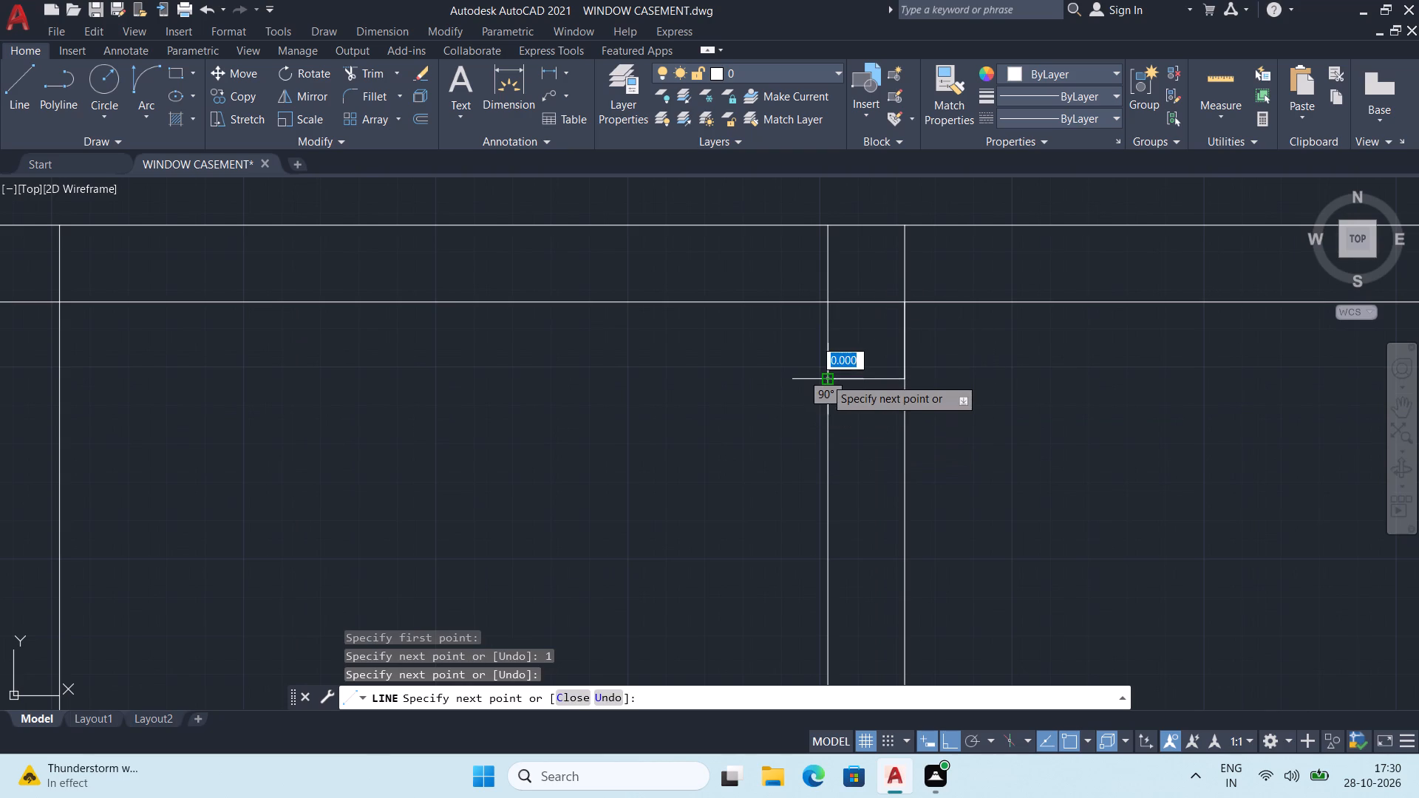
{"action": "key", "text": "Escape"}
Draw a downward half-round arc between the middle pair's verticals, from the short vertical line's midpoint, touching the crossbar.
{"action": "middle_click_drag", "start_coordinate": [852, 412], "coordinate": [800, 397]}
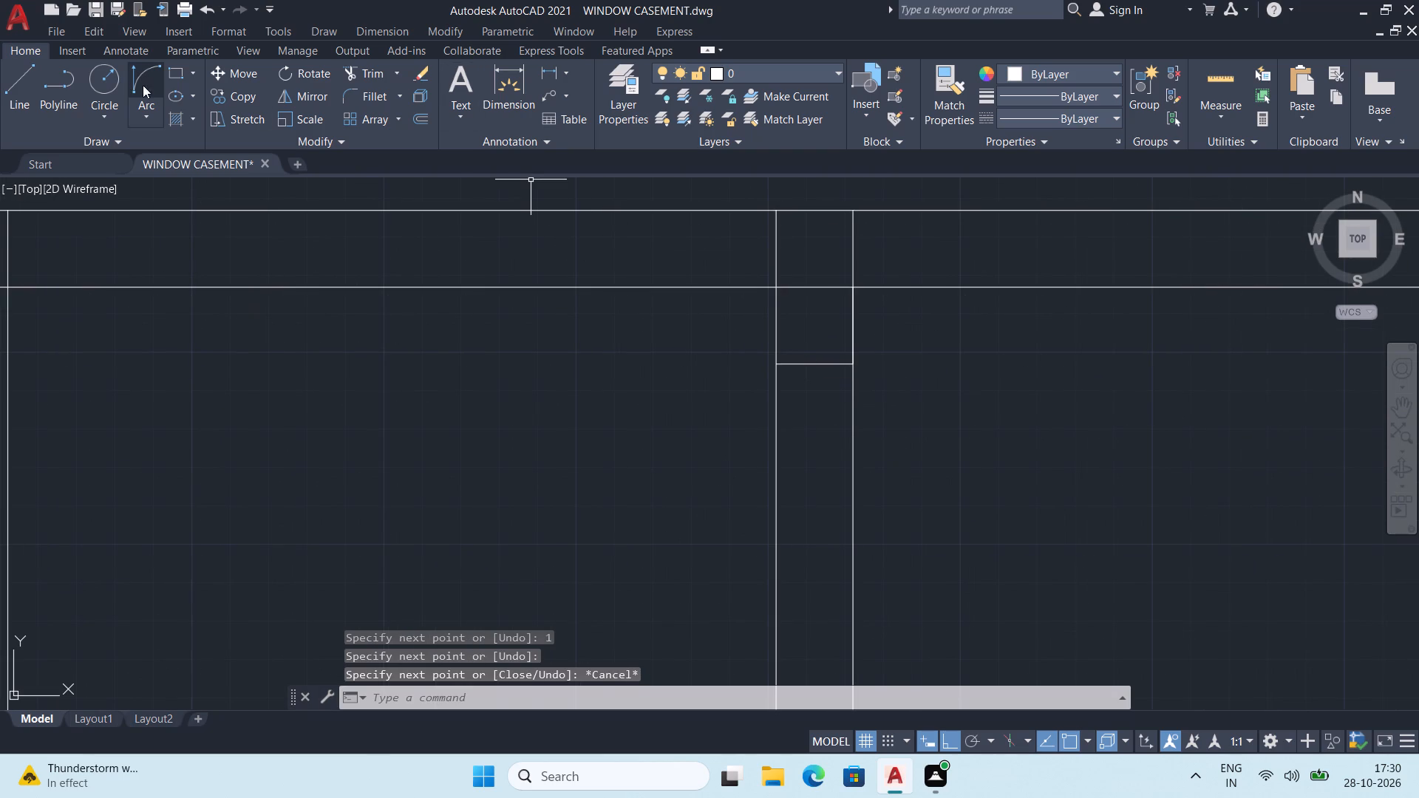
{"action": "left_click", "coordinate": [153, 79]}
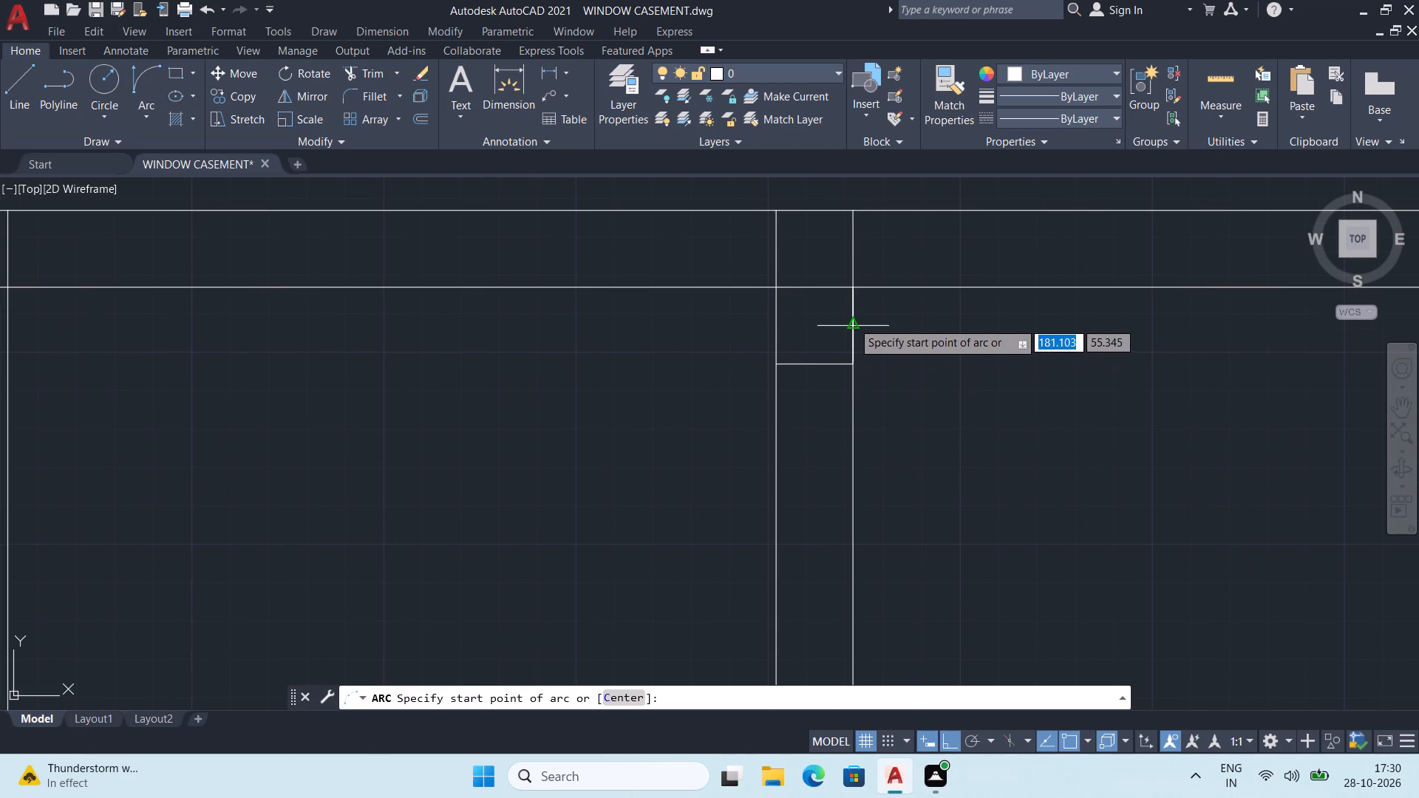
{"action": "left_click", "coordinate": [853, 321]}
{"action": "left_click", "coordinate": [777, 330]}
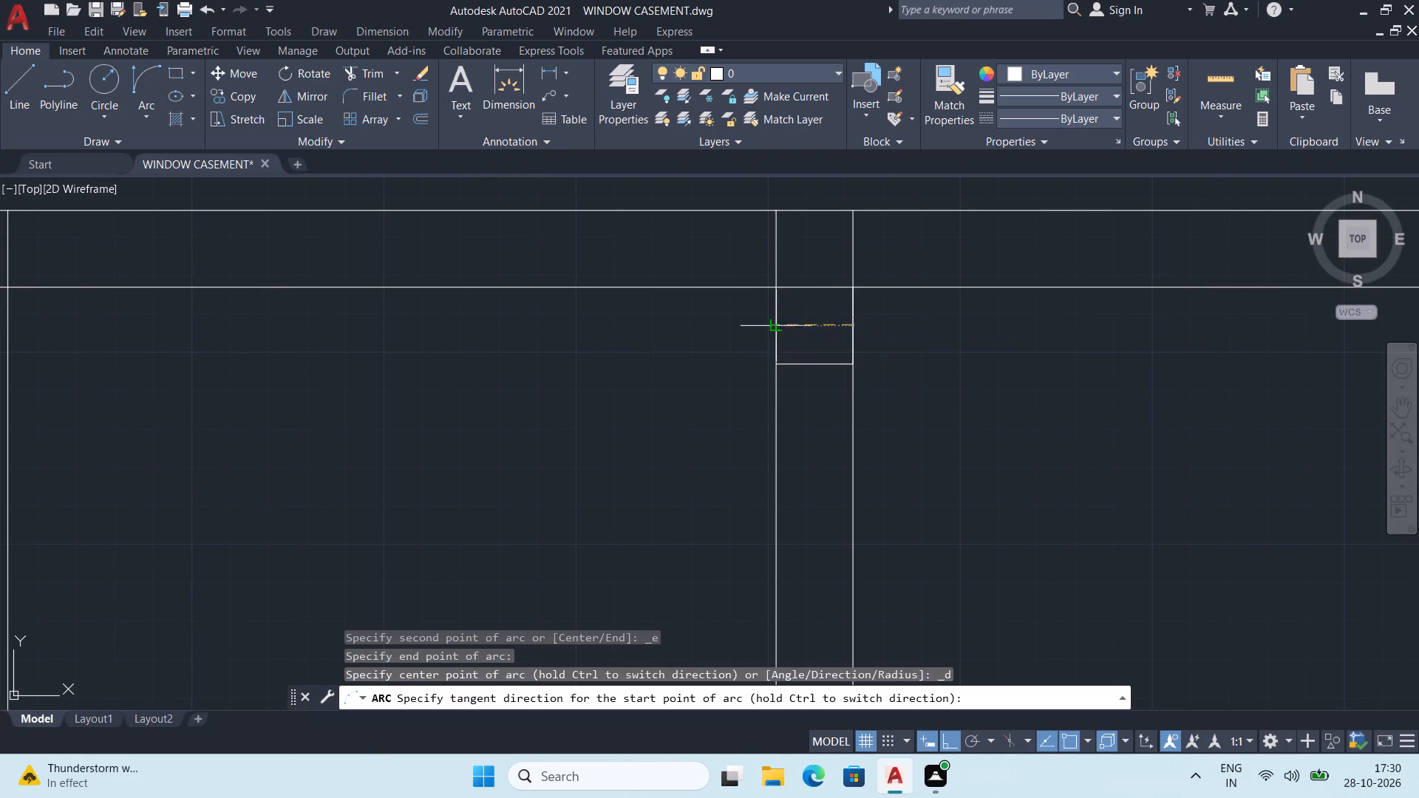
{"action": "left_click", "coordinate": [834, 396]}
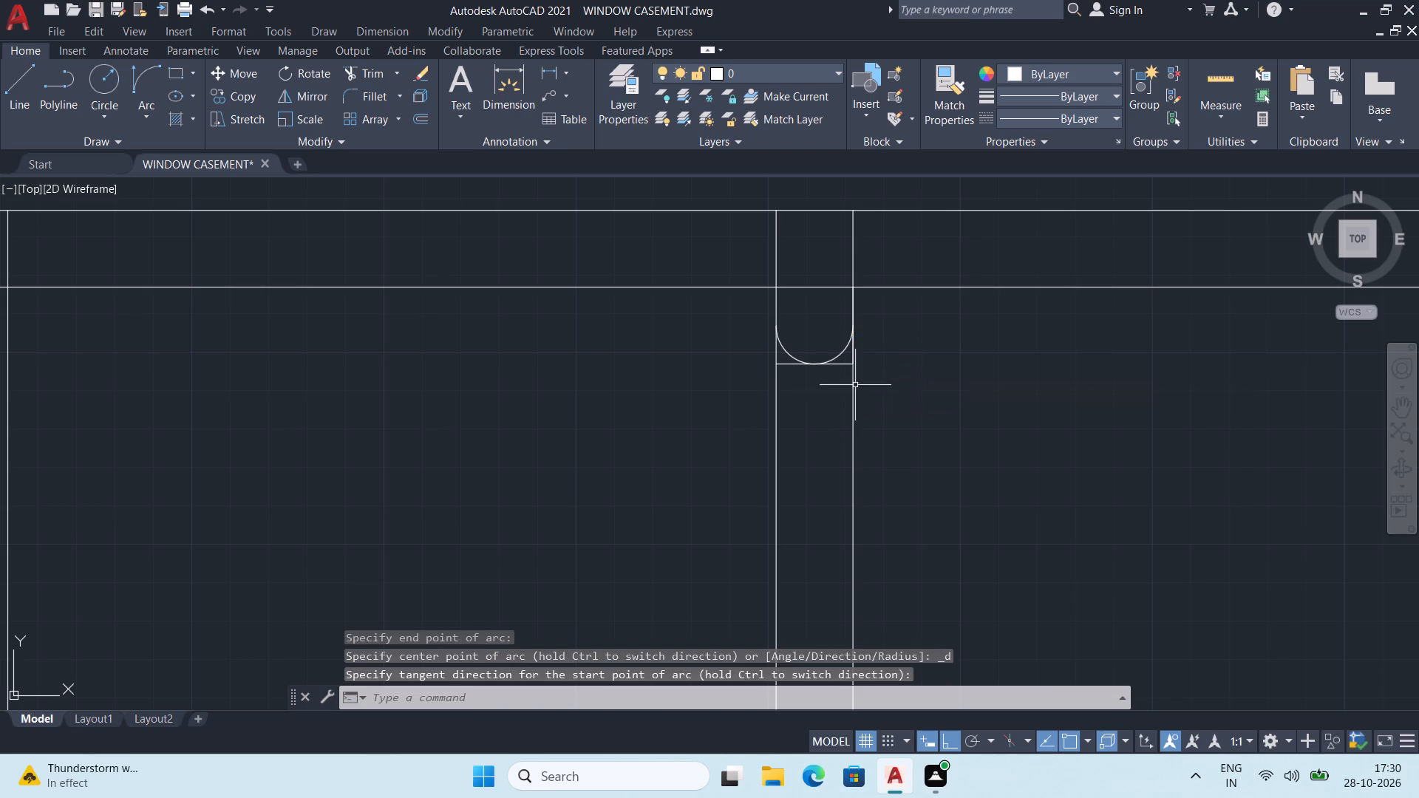
Erase the short horizontal crossbar beneath the new arc in the middle vertical pair.
{"action": "scroll", "coordinate": [865, 381], "scroll_direction": "down", "scroll_amount": 3}
{"action": "middle_click_drag", "start_coordinate": [931, 426], "coordinate": [838, 296]}
{"action": "scroll", "coordinate": [845, 292], "scroll_direction": "down", "scroll_amount": 2}
{"action": "middle_click_drag", "start_coordinate": [859, 330], "coordinate": [822, 307]}
{"action": "scroll", "coordinate": [758, 260], "scroll_direction": "up", "scroll_amount": 4}
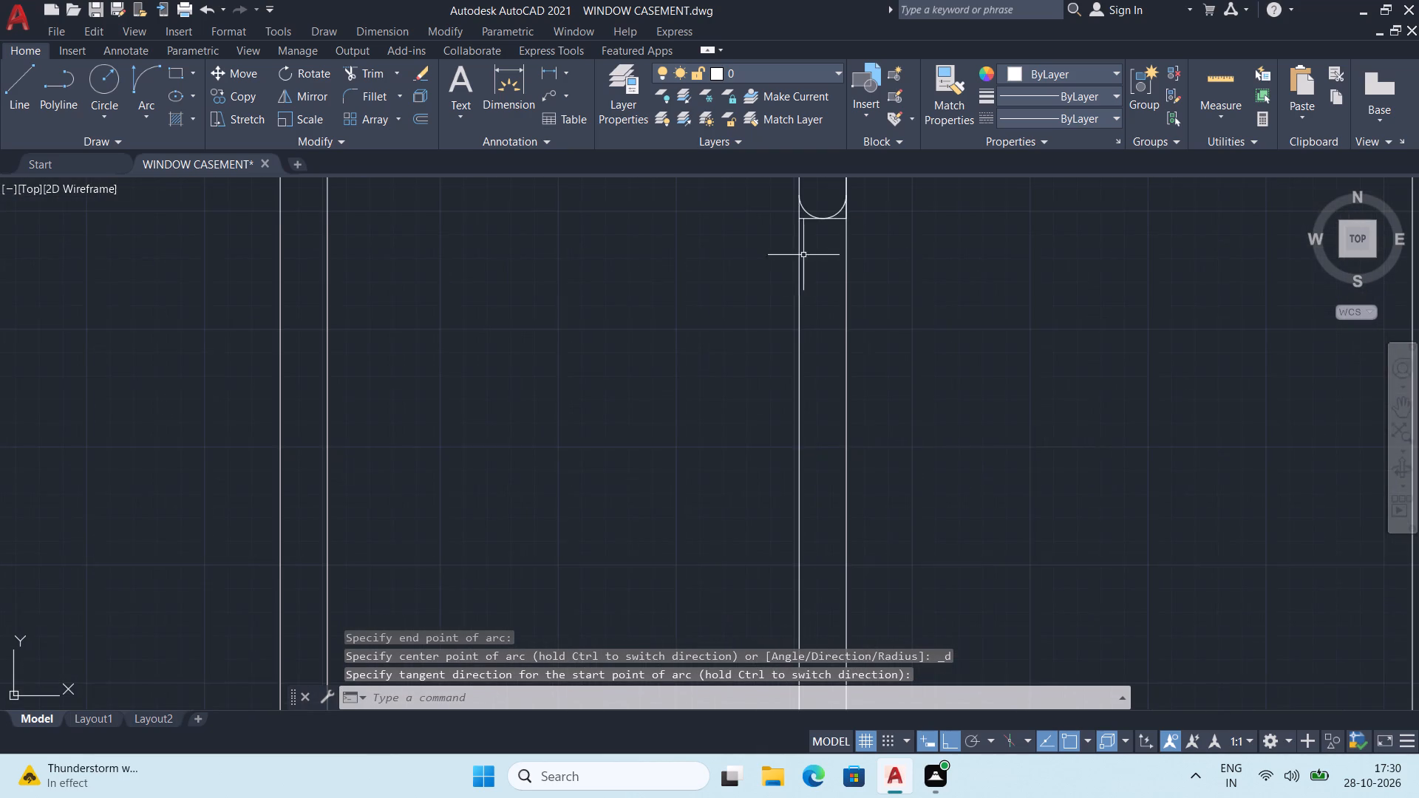
{"action": "middle_click_drag", "start_coordinate": [809, 283], "coordinate": [819, 375]}
{"action": "scroll", "coordinate": [828, 313], "scroll_direction": "up", "scroll_amount": 2}
{"action": "left_click", "coordinate": [788, 309]}
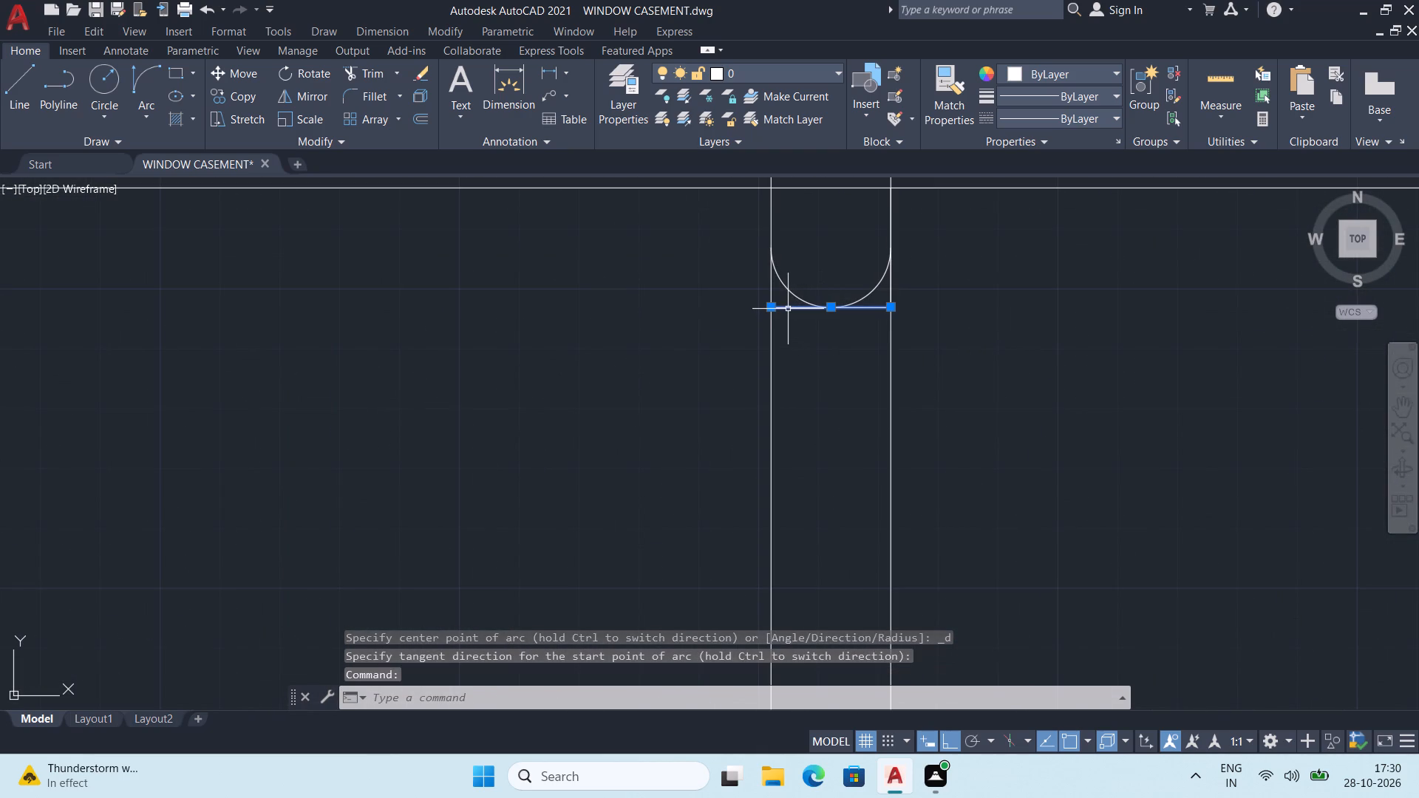
{"action": "key", "text": "Delete"}
Mirror the arc and short vertical line to the lower flange across the middle pair's midpoints, keeping the source objects.
{"action": "scroll", "coordinate": [804, 275], "scroll_direction": "down", "scroll_amount": 2}
{"action": "middle_click_drag", "start_coordinate": [807, 299], "coordinate": [811, 354]}
{"action": "left_click_drag", "start_coordinate": [777, 280], "coordinate": [786, 283]}
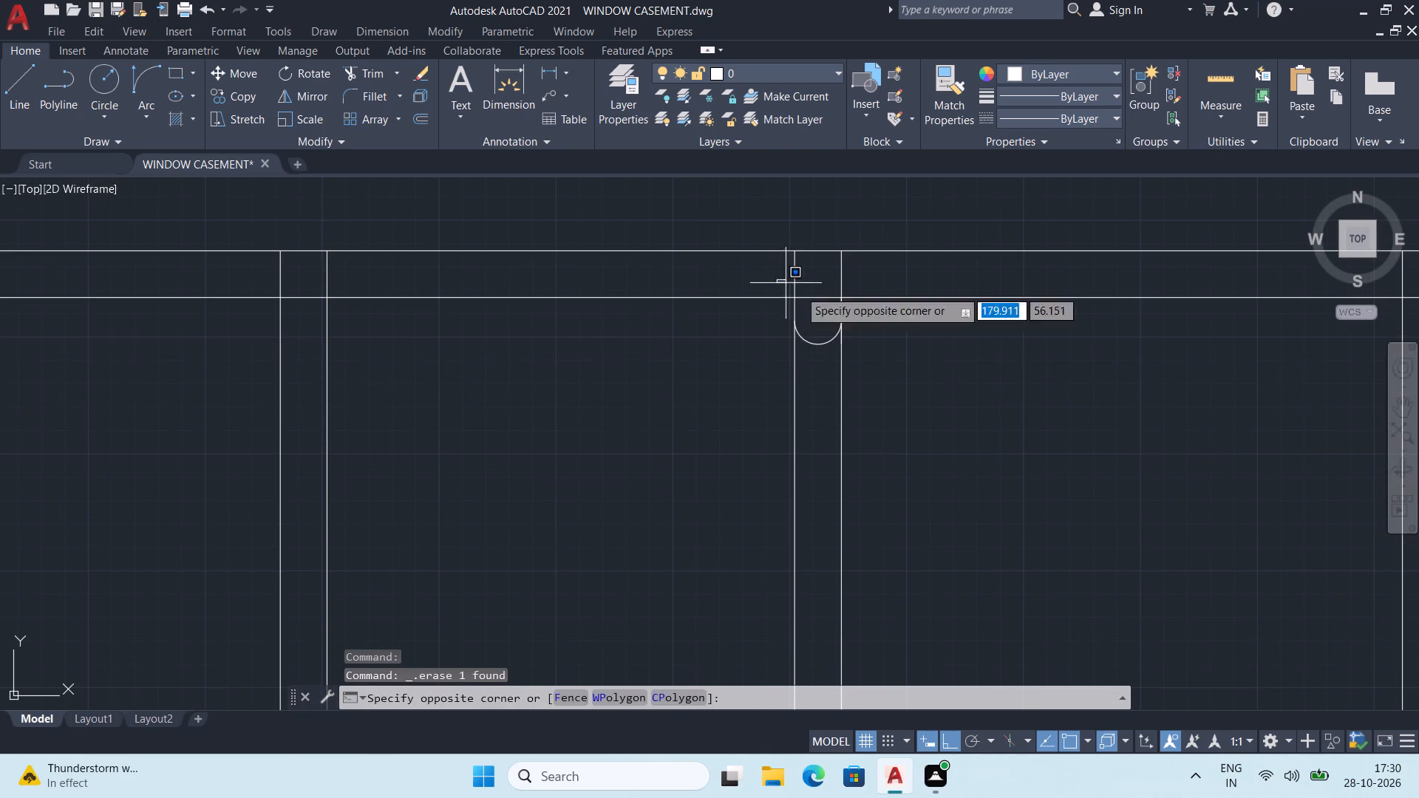
{"action": "left_click", "coordinate": [886, 384]}
{"action": "middle_click_drag", "start_coordinate": [910, 429], "coordinate": [831, 274]}
{"action": "key", "text": "m"}
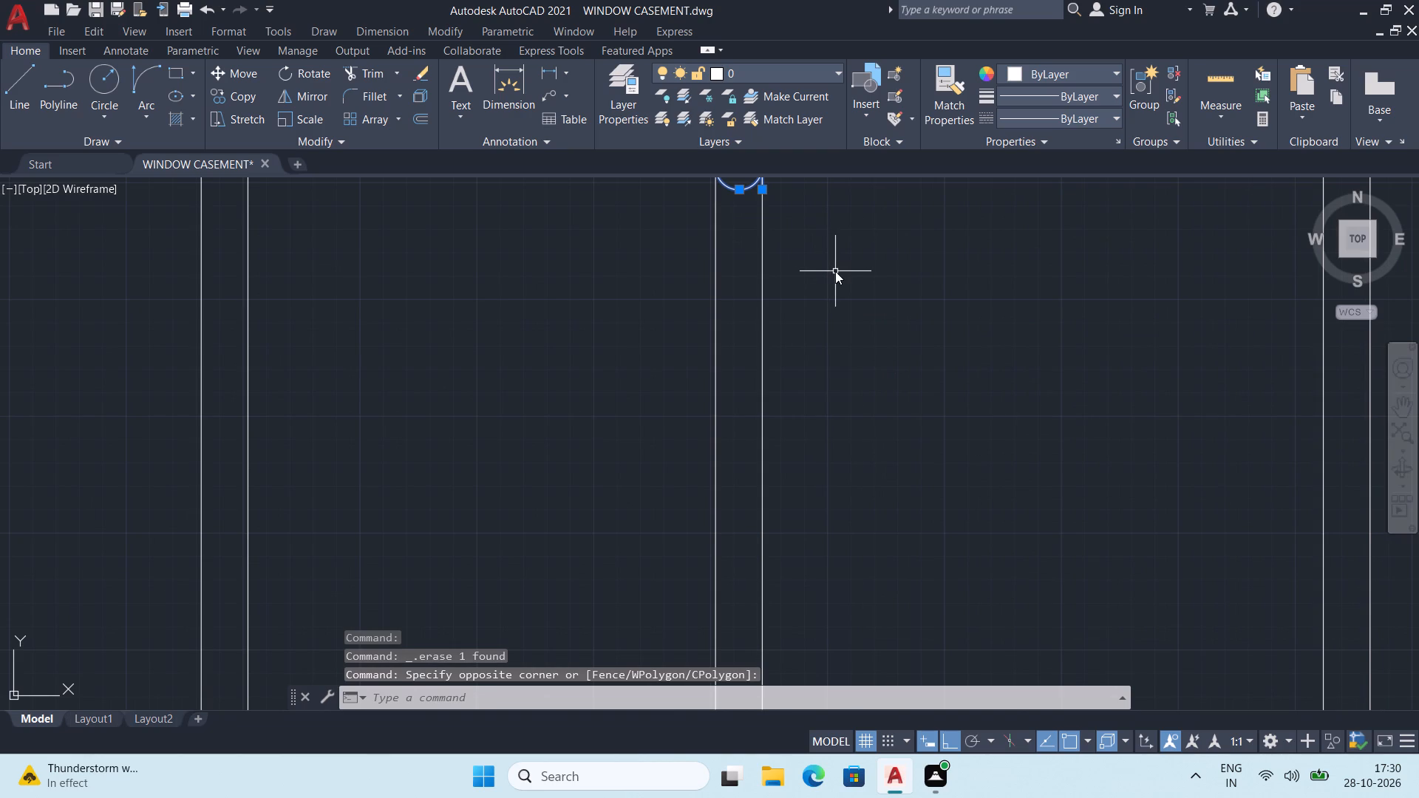
{"action": "key", "text": "i"}
{"action": "key", "text": "Return"}
{"action": "scroll", "coordinate": [856, 289], "scroll_direction": "down", "scroll_amount": 2}
{"action": "middle_click_drag", "start_coordinate": [868, 404], "coordinate": [871, 250]}
{"action": "scroll", "coordinate": [871, 250], "scroll_direction": "down", "scroll_amount": 1}
{"action": "middle_click_drag", "start_coordinate": [888, 329], "coordinate": [890, 389]}
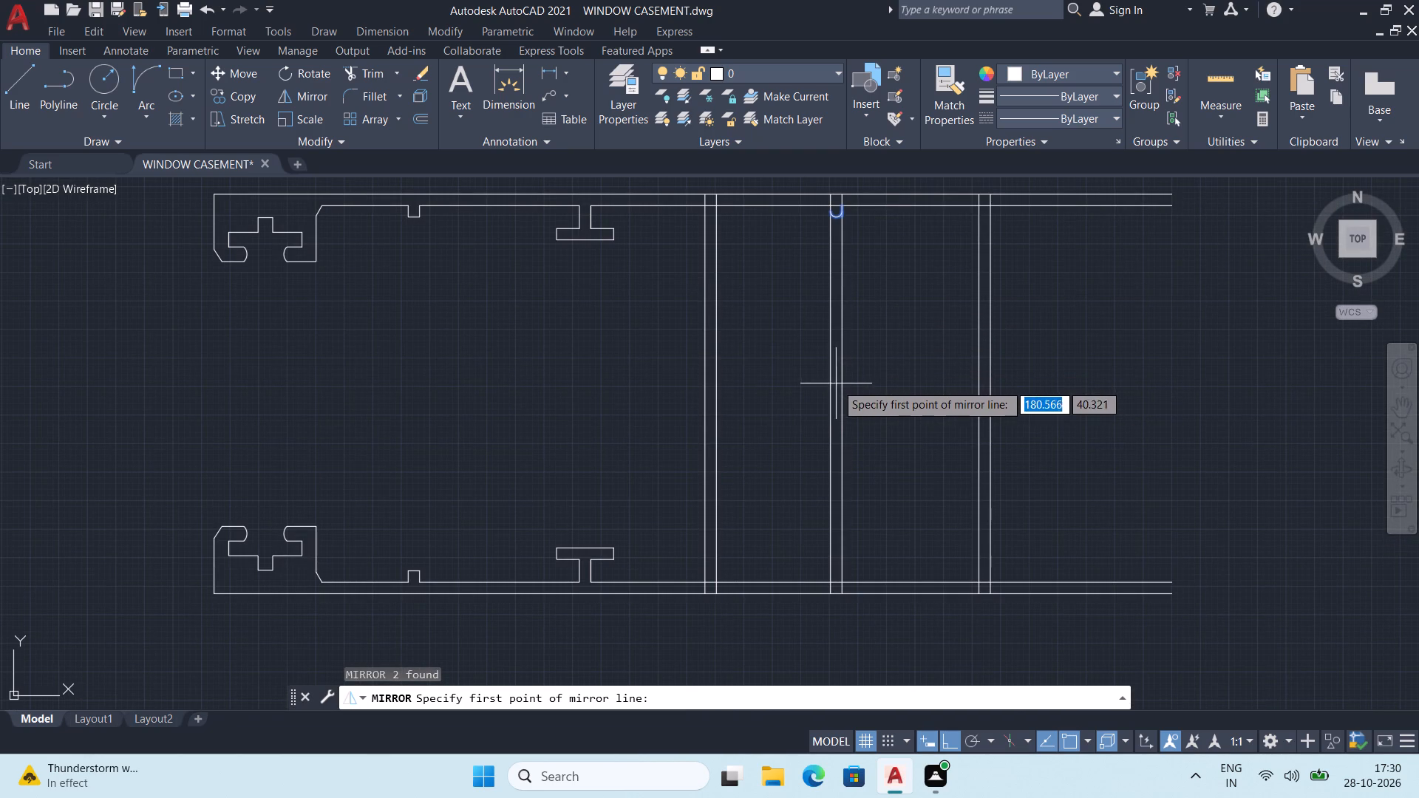
{"action": "left_click", "coordinate": [831, 391]}
{"action": "scroll", "coordinate": [831, 391], "scroll_direction": "up", "scroll_amount": 2}
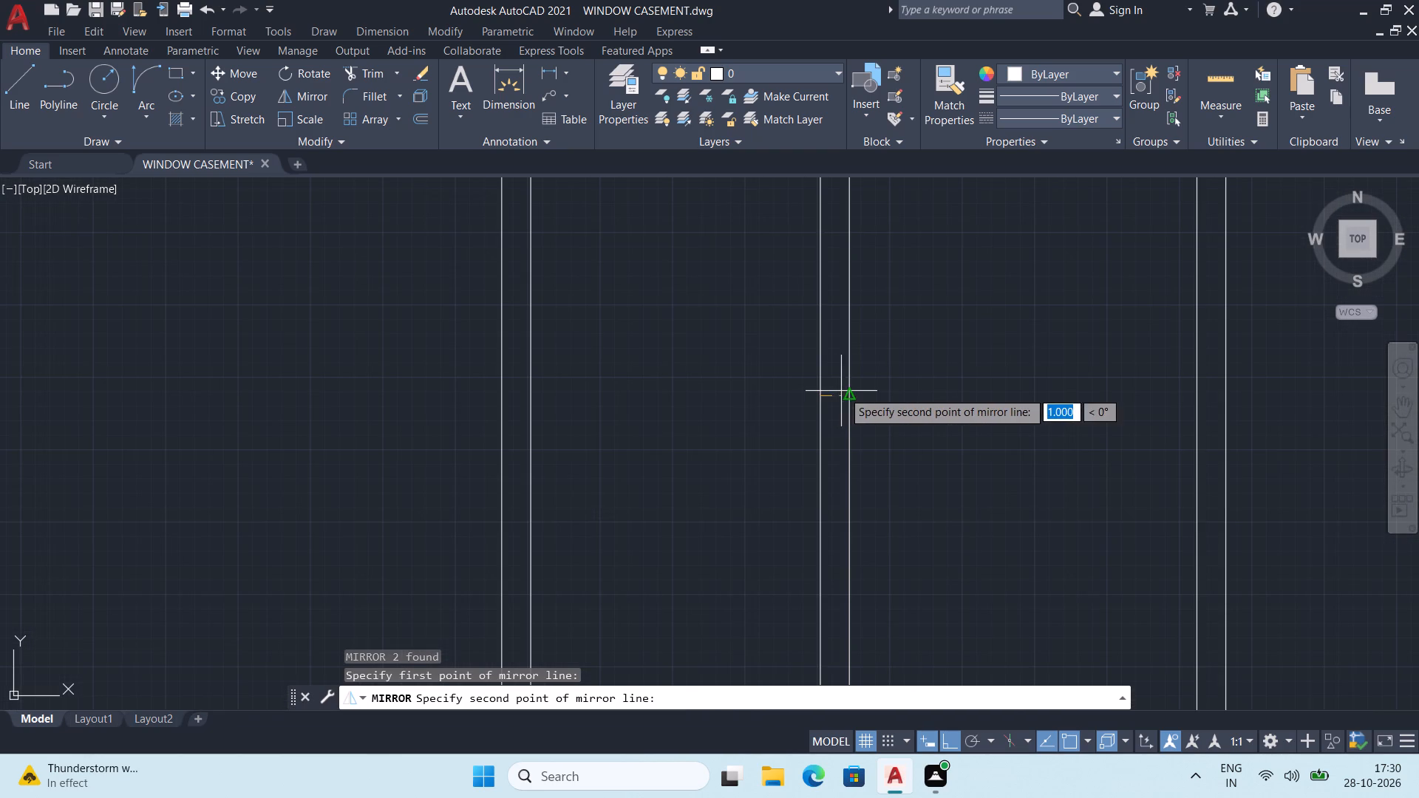
{"action": "left_click", "coordinate": [848, 400]}
{"action": "left_click_drag", "start_coordinate": [896, 463], "coordinate": [848, 400]}
Select the leftover 1-unit vertical line beside the upper arc in the middle pair.
{"action": "scroll", "coordinate": [859, 373], "scroll_direction": "down", "scroll_amount": 3}
{"action": "middle_click_drag", "start_coordinate": [865, 386], "coordinate": [860, 350]}
{"action": "middle_click_drag", "start_coordinate": [845, 299], "coordinate": [856, 352]}
{"action": "scroll", "coordinate": [855, 255], "scroll_direction": "up", "scroll_amount": 2}
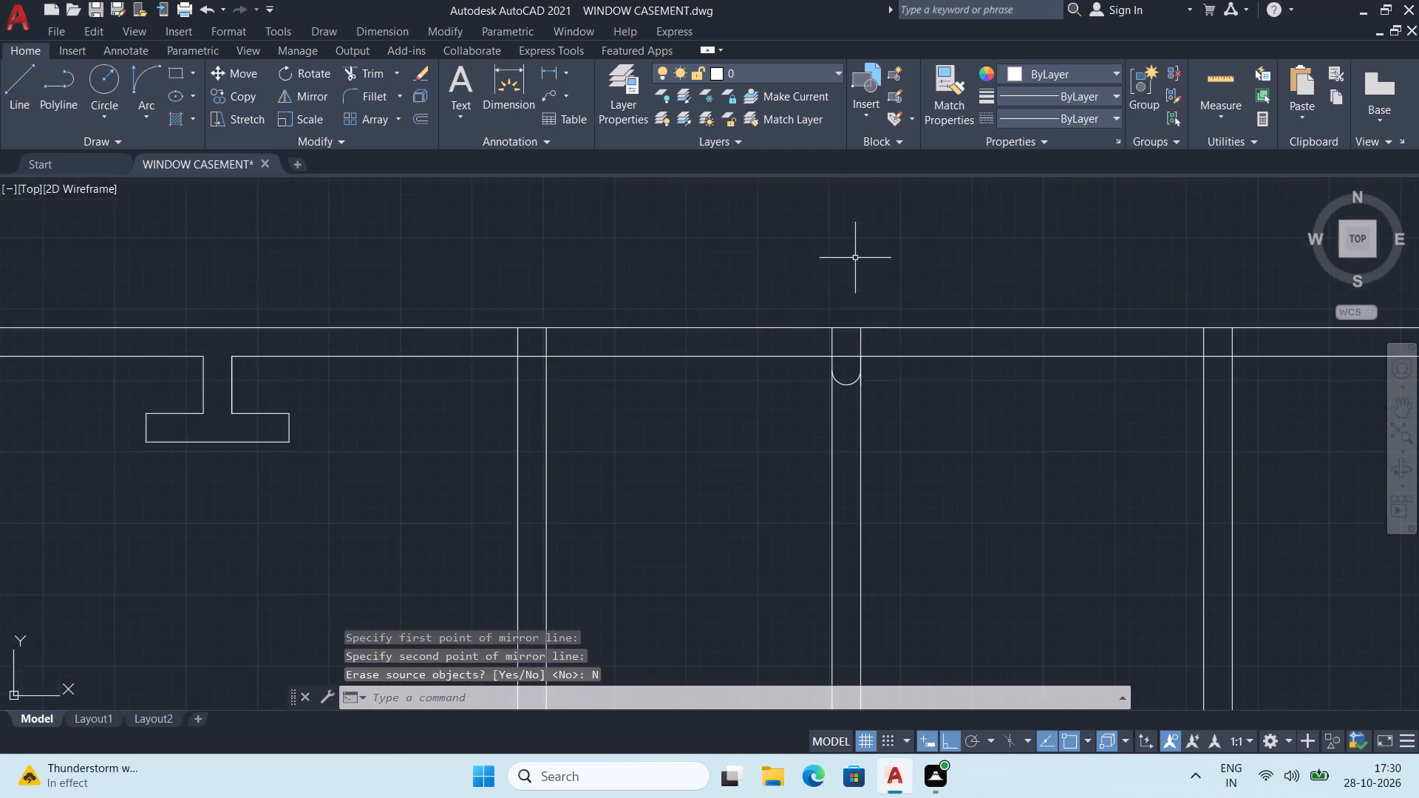
{"action": "scroll", "coordinate": [855, 263], "scroll_direction": "up", "scroll_amount": 3}
{"action": "left_click", "coordinate": [854, 376]}
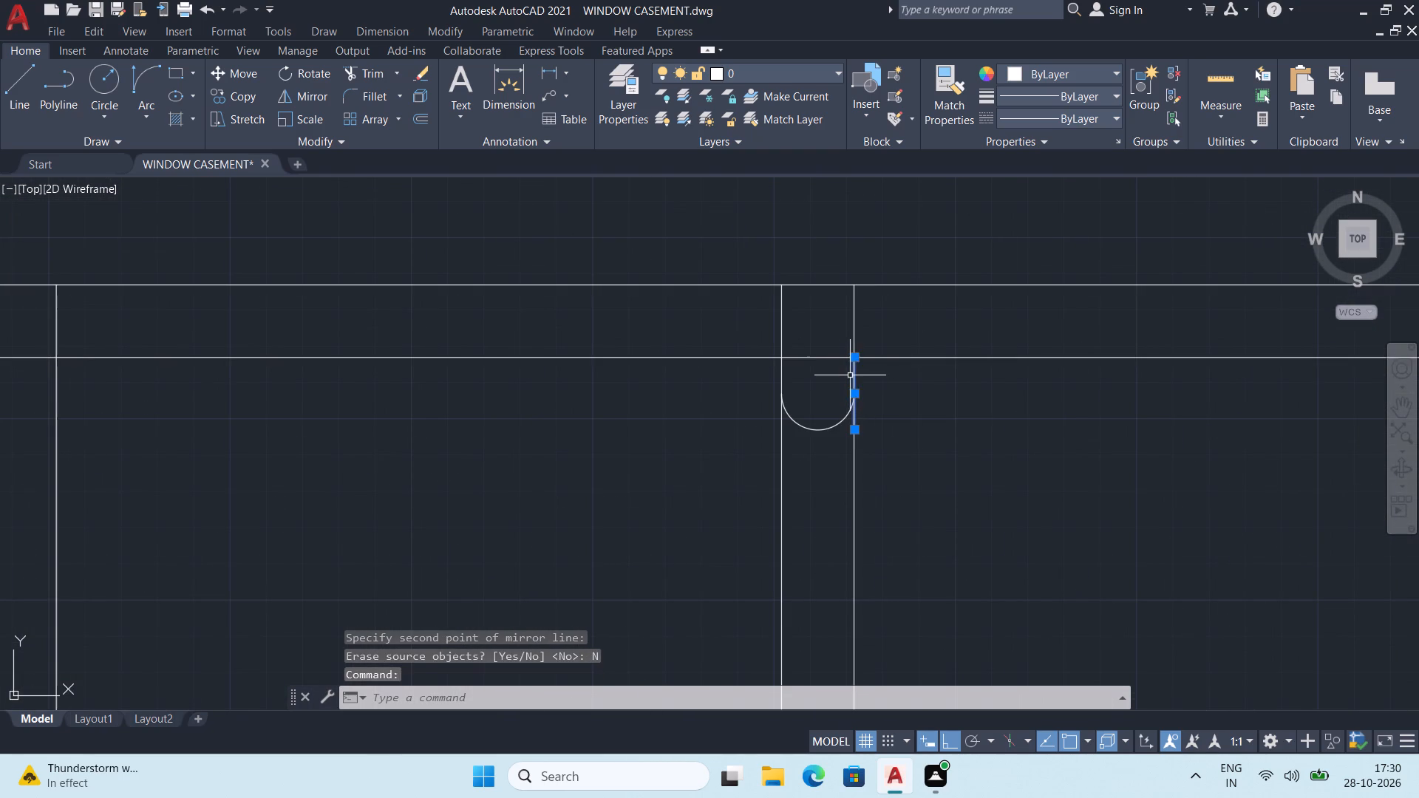
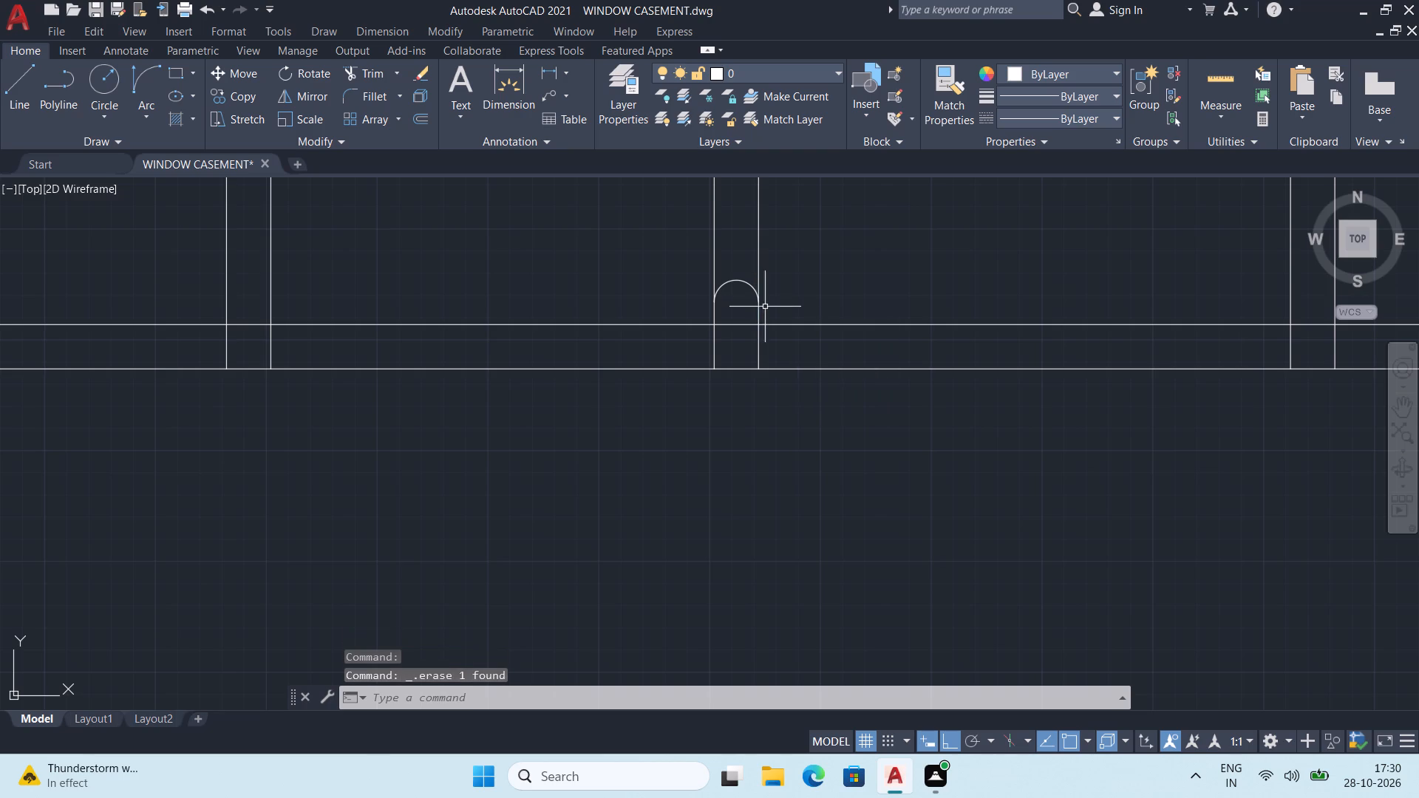
Trim away both verticals of the middle pair between the upper and lower half-round arcs.
{"action": "scroll", "coordinate": [770, 307], "scroll_direction": "down", "scroll_amount": 2}
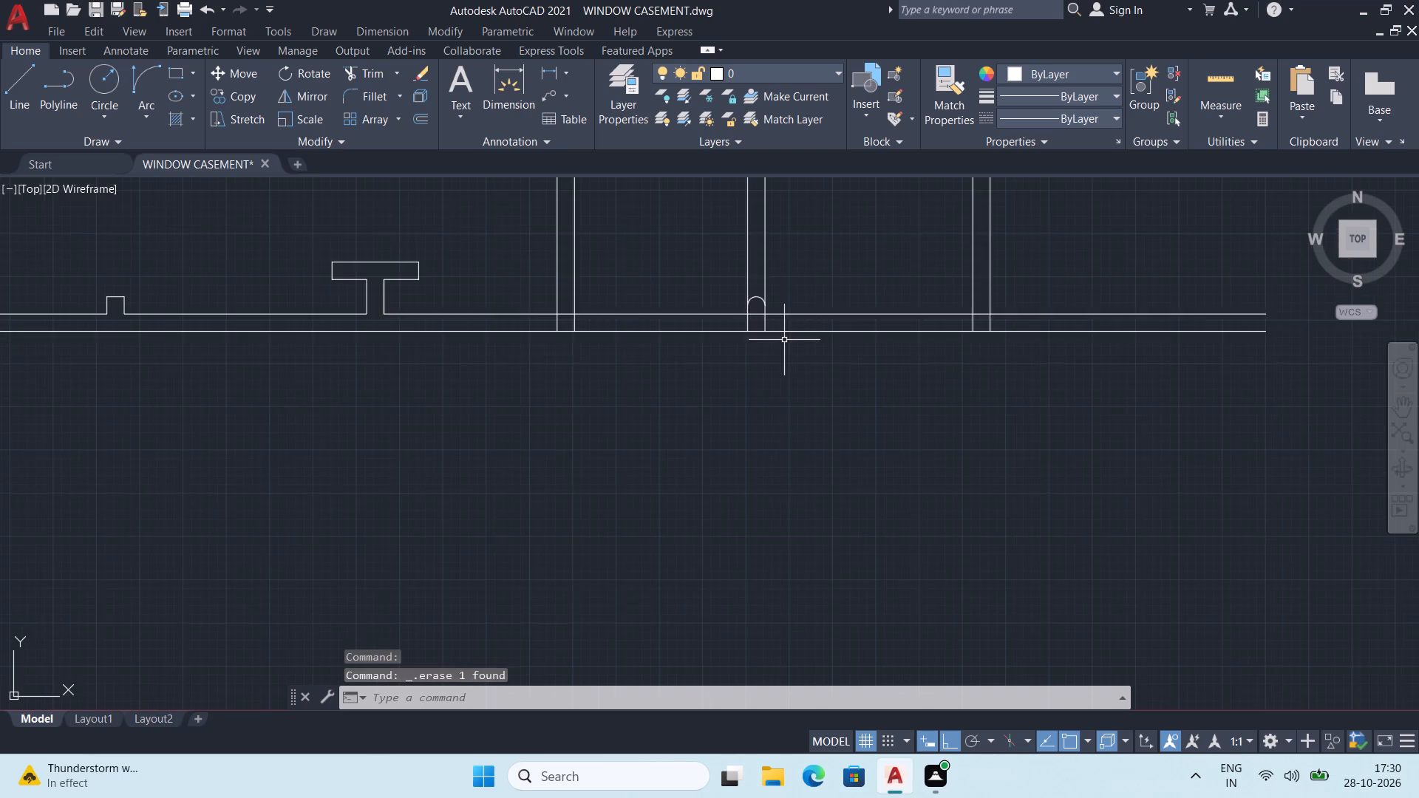
{"action": "middle_click_drag", "start_coordinate": [789, 347], "coordinate": [806, 426]}
{"action": "scroll", "coordinate": [821, 412], "scroll_direction": "down", "scroll_amount": 2}
{"action": "middle_click_drag", "start_coordinate": [826, 412], "coordinate": [823, 468]}
{"action": "type", "text": "tr"}
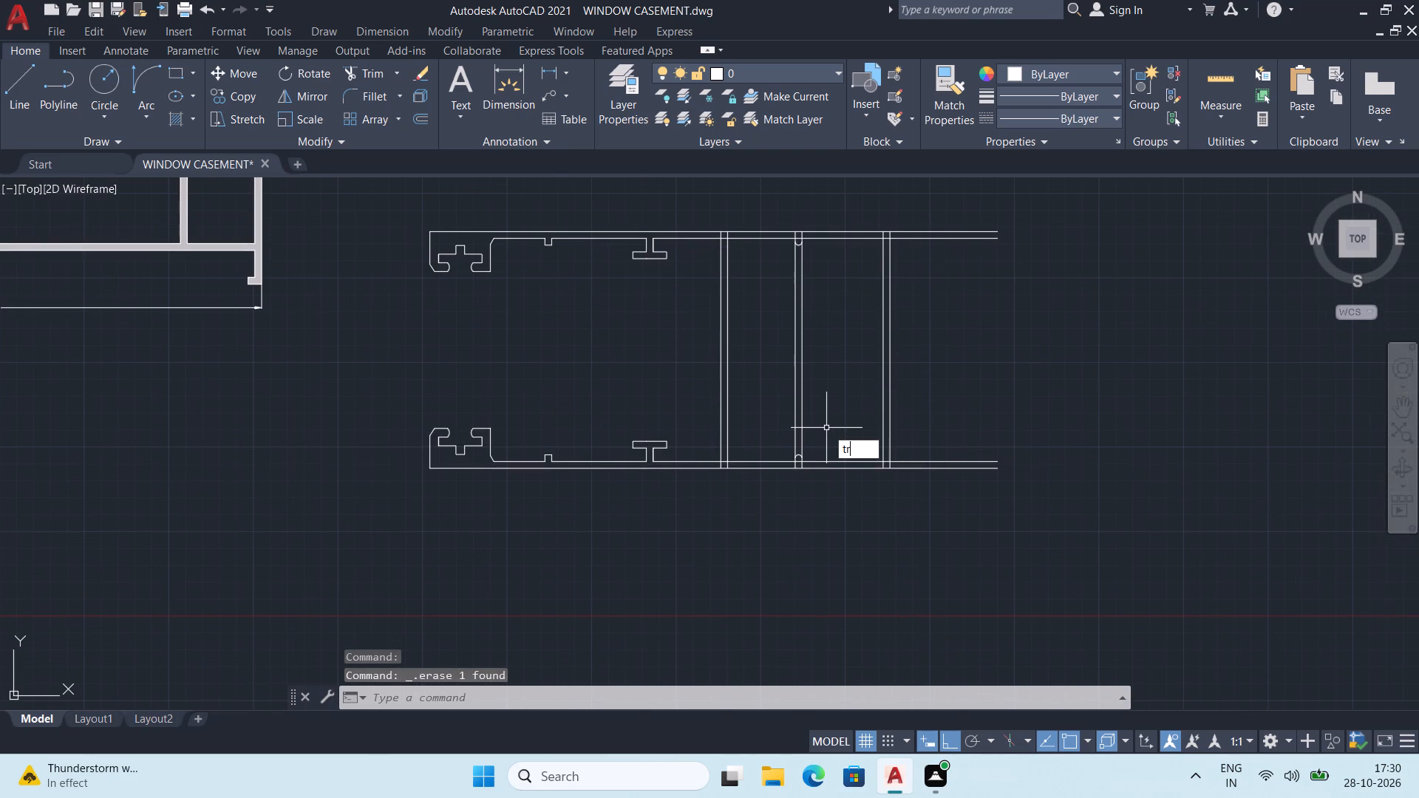
{"action": "key", "text": "Return"}
{"action": "left_click", "coordinate": [752, 352]}
{"action": "left_click", "coordinate": [828, 356]}
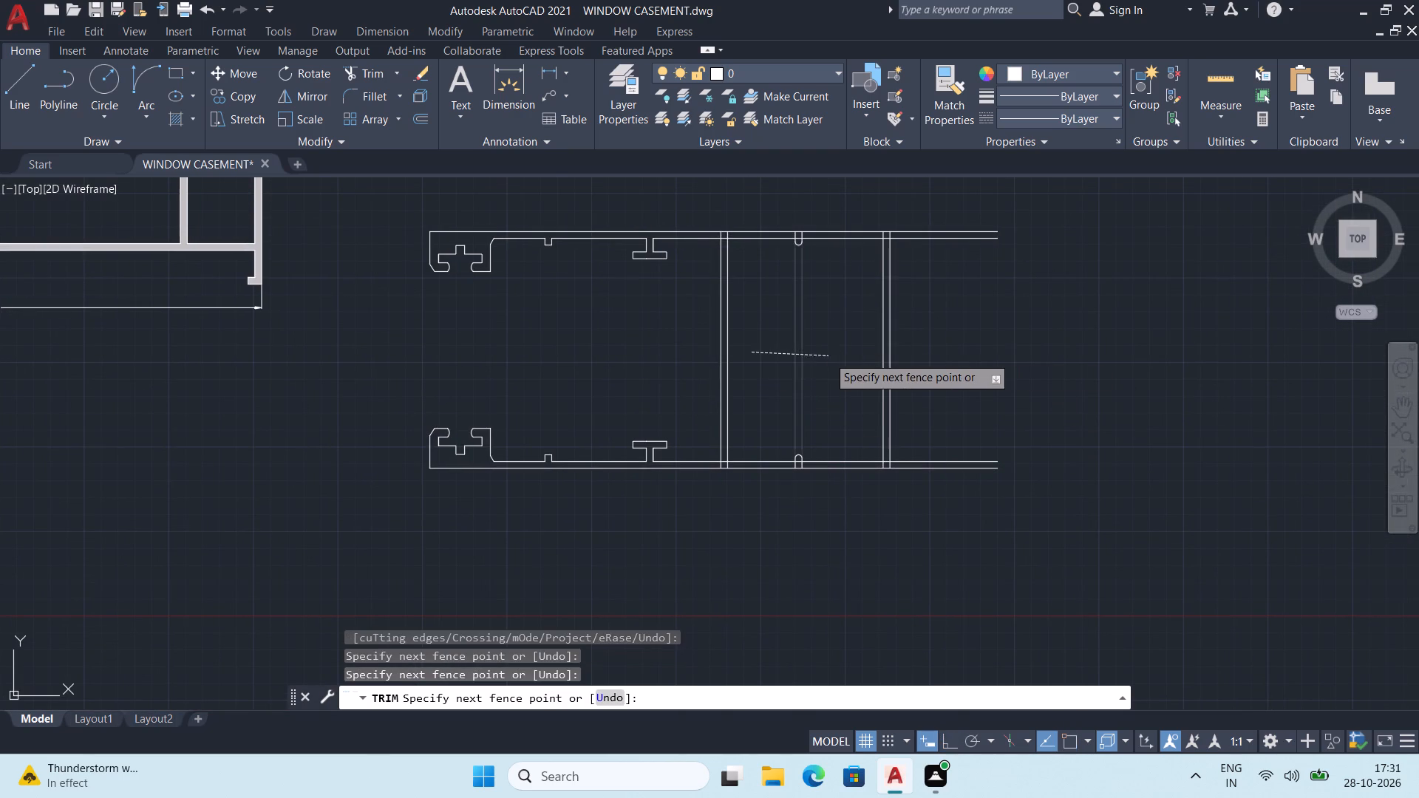
Trim the upper nub's two verticals inside the top flange and the inner flange line between its sides, leaving the nub open.
{"action": "middle_click_drag", "start_coordinate": [796, 257], "coordinate": [806, 415]}
{"action": "scroll", "coordinate": [812, 407], "scroll_direction": "up", "scroll_amount": 5}
{"action": "middle_click_drag", "start_coordinate": [809, 384], "coordinate": [878, 572]}
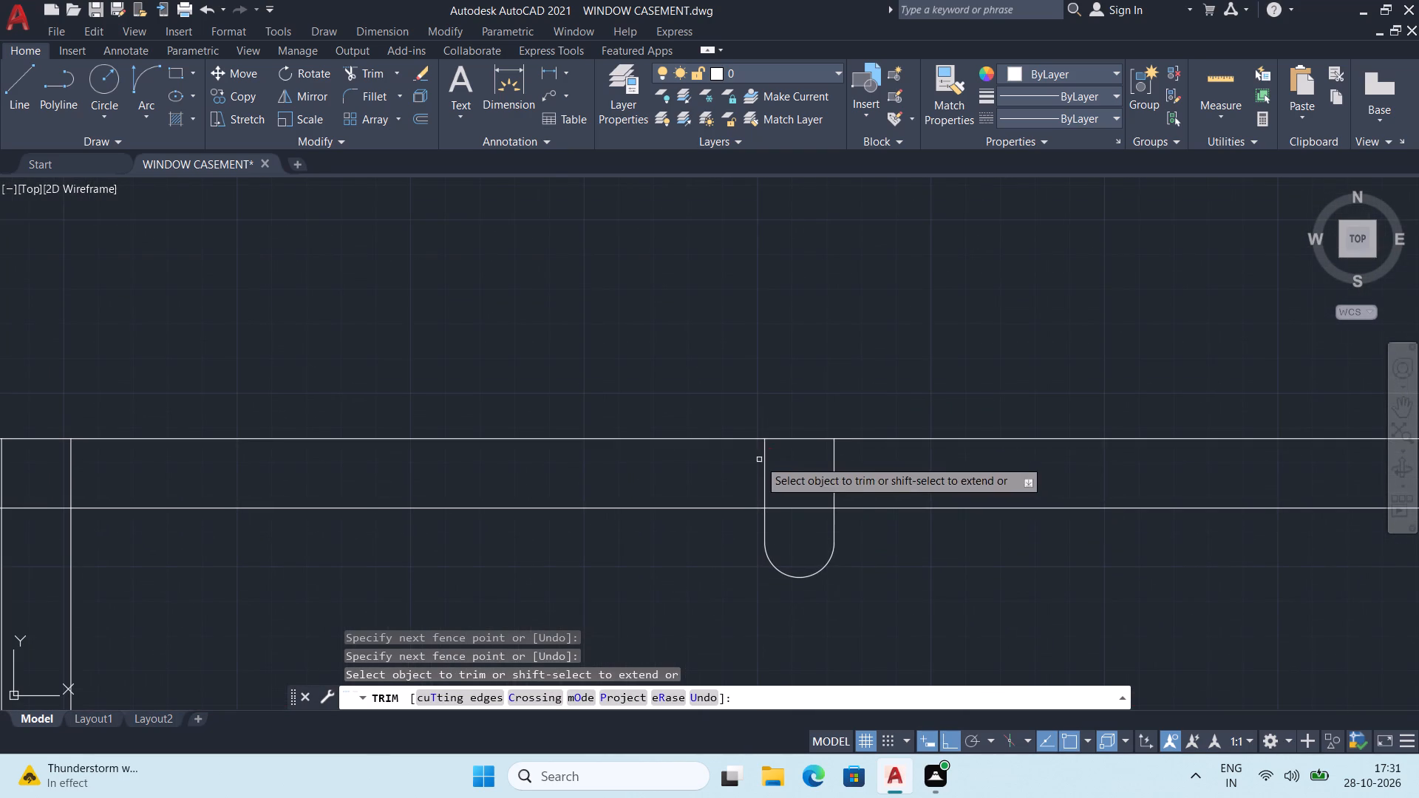
{"action": "left_click", "coordinate": [759, 460]}
{"action": "left_click", "coordinate": [856, 465]}
{"action": "left_click", "coordinate": [787, 509]}
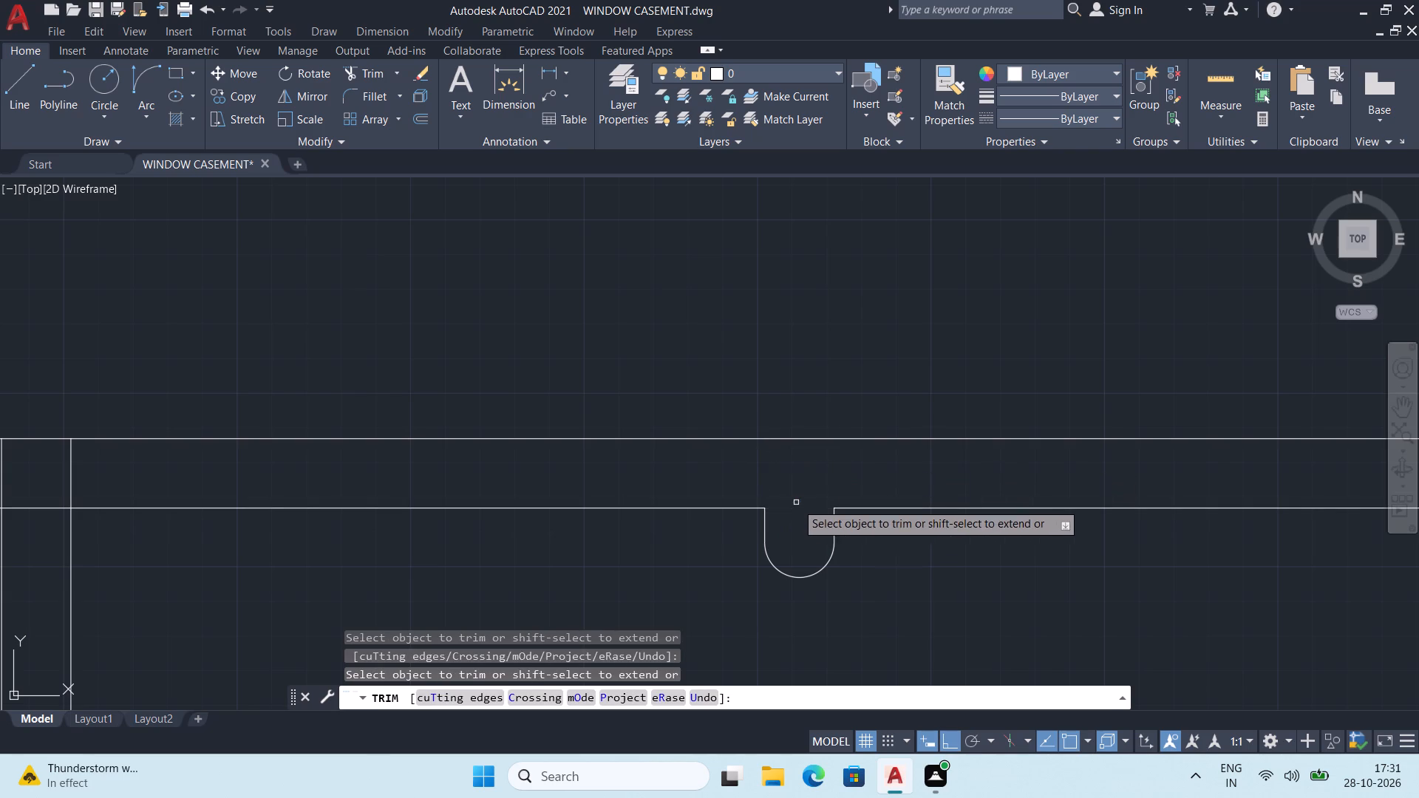
Trim the lower nub's two verticals inside the bottom flange and the inner flange line between its sides.
{"action": "scroll", "coordinate": [797, 502], "scroll_direction": "down", "scroll_amount": 3}
{"action": "middle_click_drag", "start_coordinate": [834, 579], "coordinate": [871, 409]}
{"action": "scroll", "coordinate": [871, 400], "scroll_direction": "down", "scroll_amount": 3}
{"action": "middle_click_drag", "start_coordinate": [874, 476], "coordinate": [878, 431]}
{"action": "scroll", "coordinate": [862, 486], "scroll_direction": "up", "scroll_amount": 7}
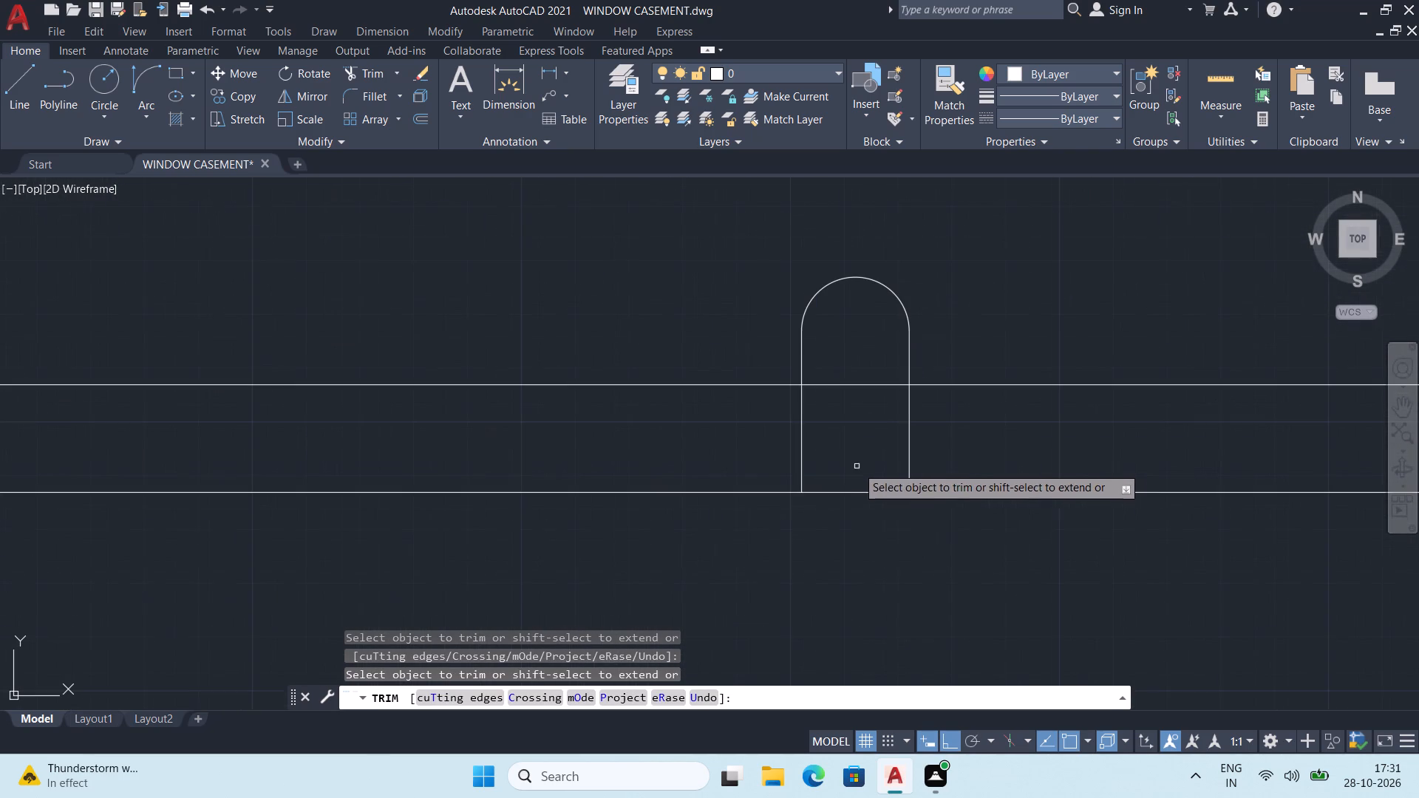
{"action": "left_click", "coordinate": [800, 440]}
{"action": "left_click", "coordinate": [937, 443]}
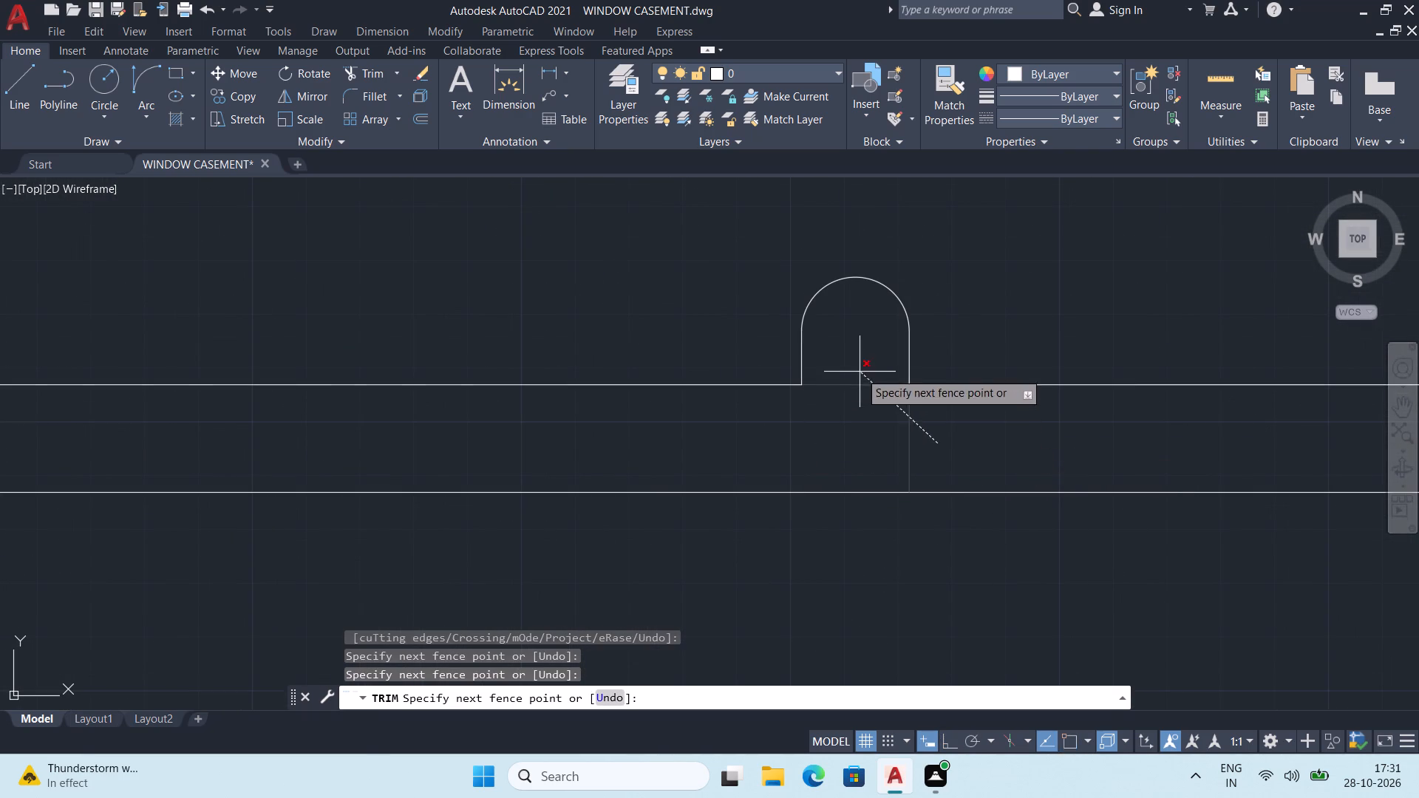
{"action": "left_click", "coordinate": [860, 372]}
{"action": "scroll", "coordinate": [858, 364], "scroll_direction": "down", "scroll_amount": 5}
{"action": "middle_click_drag", "start_coordinate": [871, 231], "coordinate": [886, 335]}
{"action": "middle_click_drag", "start_coordinate": [872, 341], "coordinate": [880, 385]}
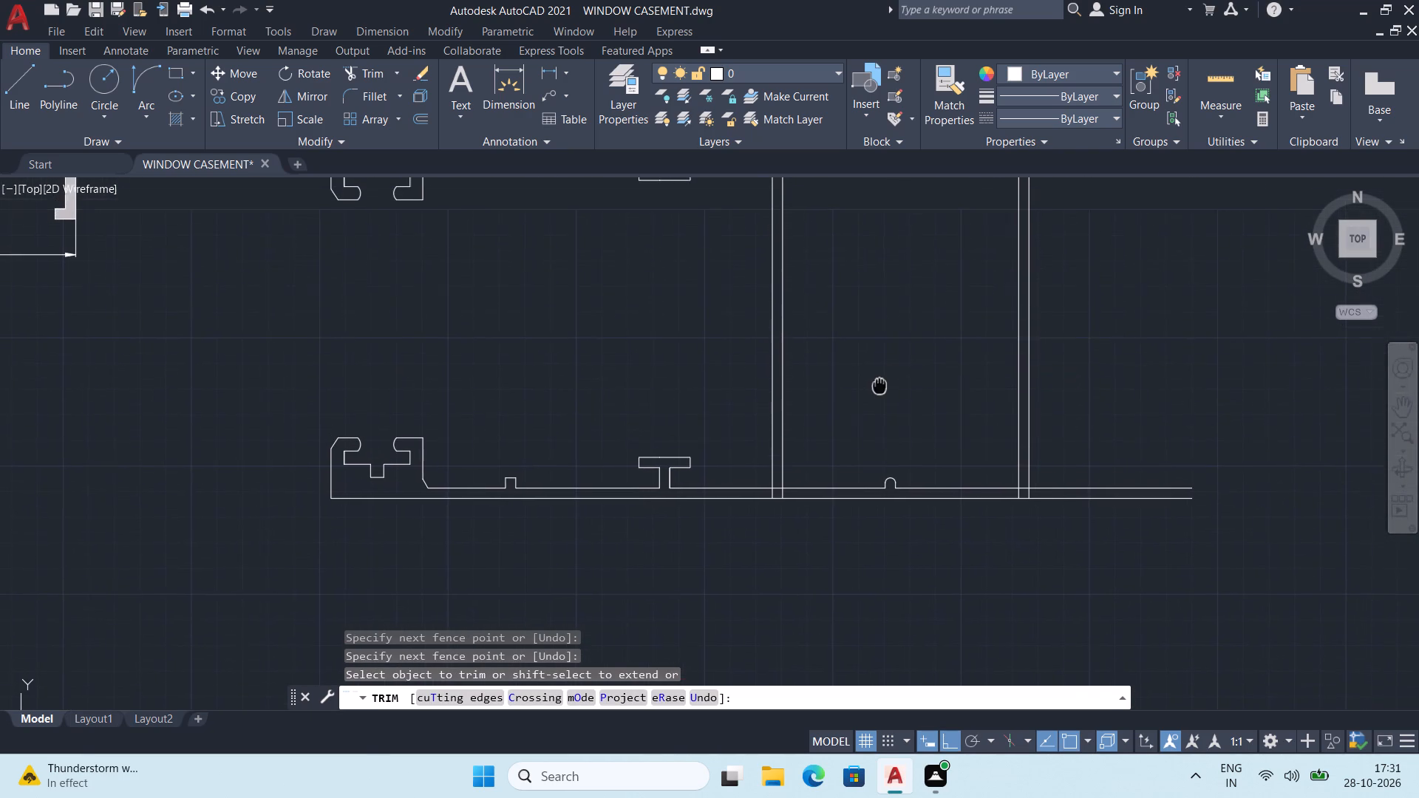
{"action": "middle_click_drag", "start_coordinate": [880, 385], "coordinate": [887, 371]}
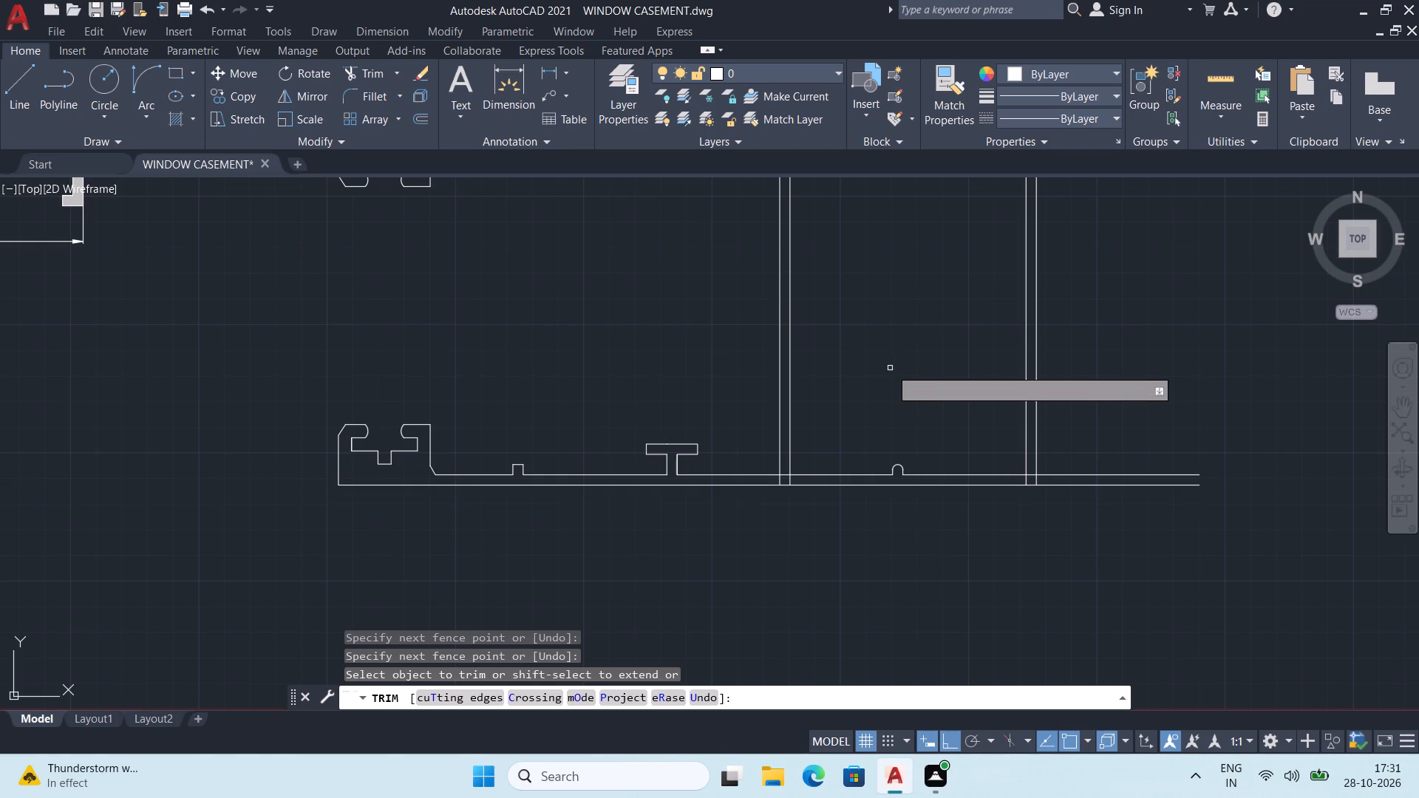
{"action": "middle_click_drag", "start_coordinate": [832, 359], "coordinate": [837, 408]}
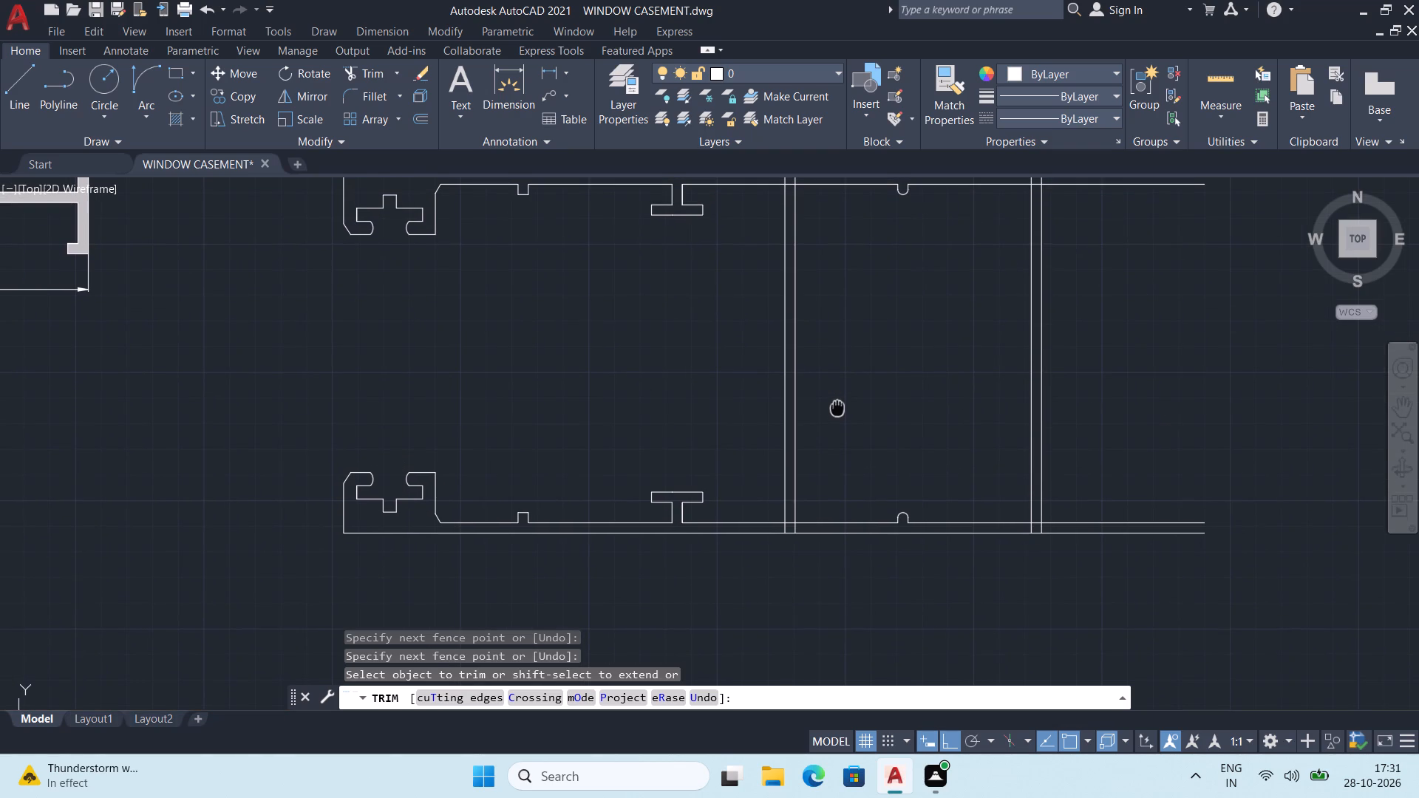
{"action": "middle_click_drag", "start_coordinate": [837, 408], "coordinate": [840, 431]}
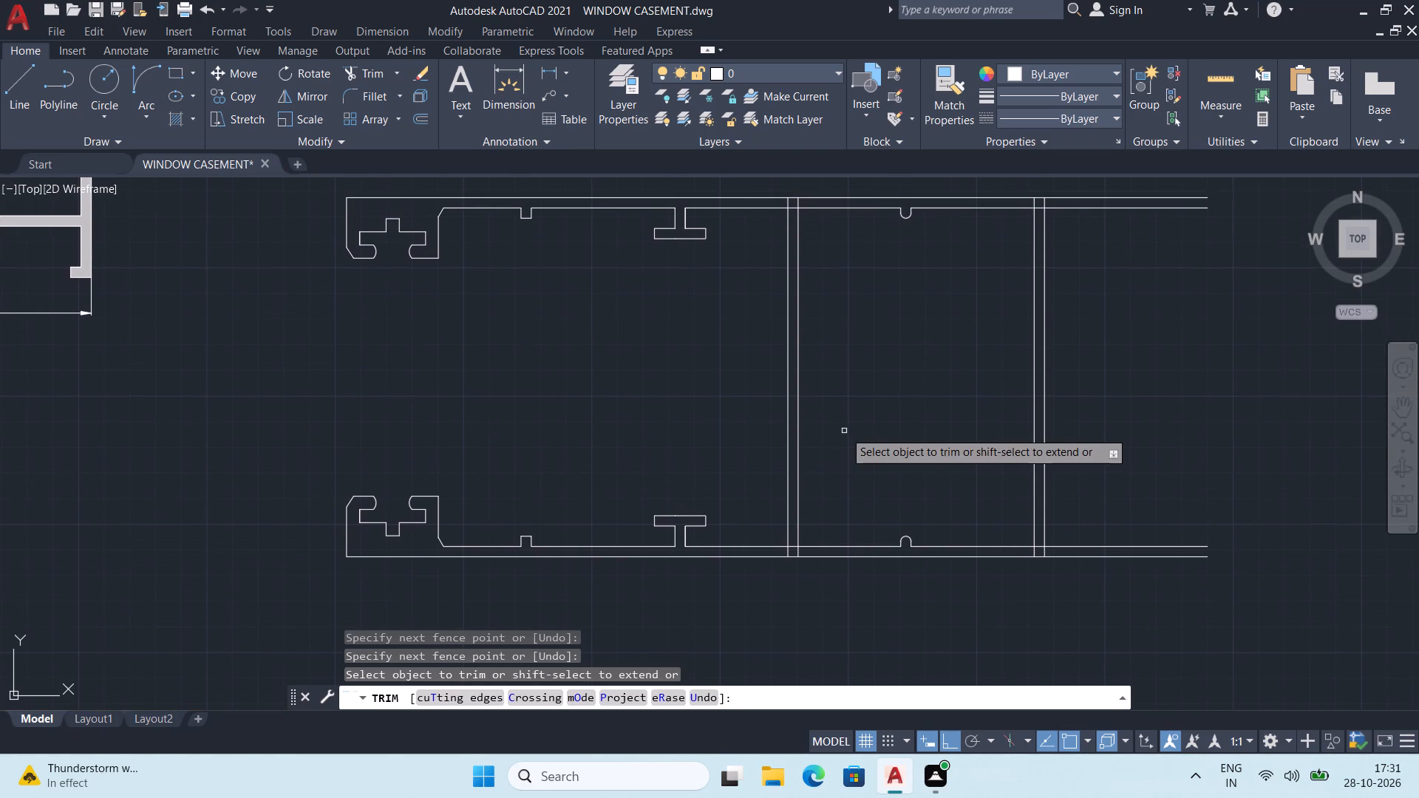
{"action": "key", "text": "space"}
Examine the second profile's overall layout beside the finished section, including its two remaining full-height vertical pairs.
{"action": "scroll", "coordinate": [847, 389], "scroll_direction": "down", "scroll_amount": 3}
{"action": "middle_click_drag", "start_coordinate": [857, 397], "coordinate": [863, 462]}
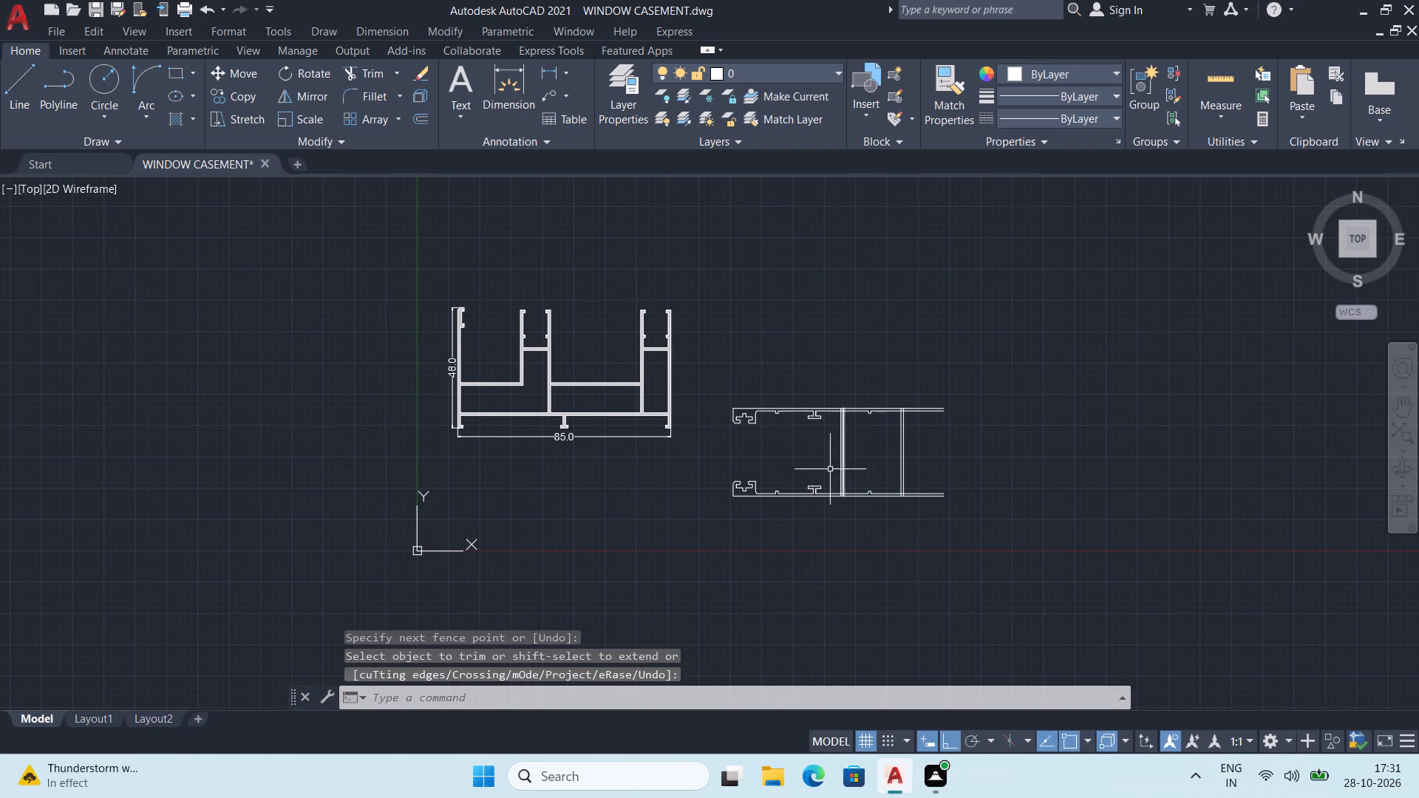
{"action": "middle_click_drag", "start_coordinate": [816, 485], "coordinate": [797, 480]}
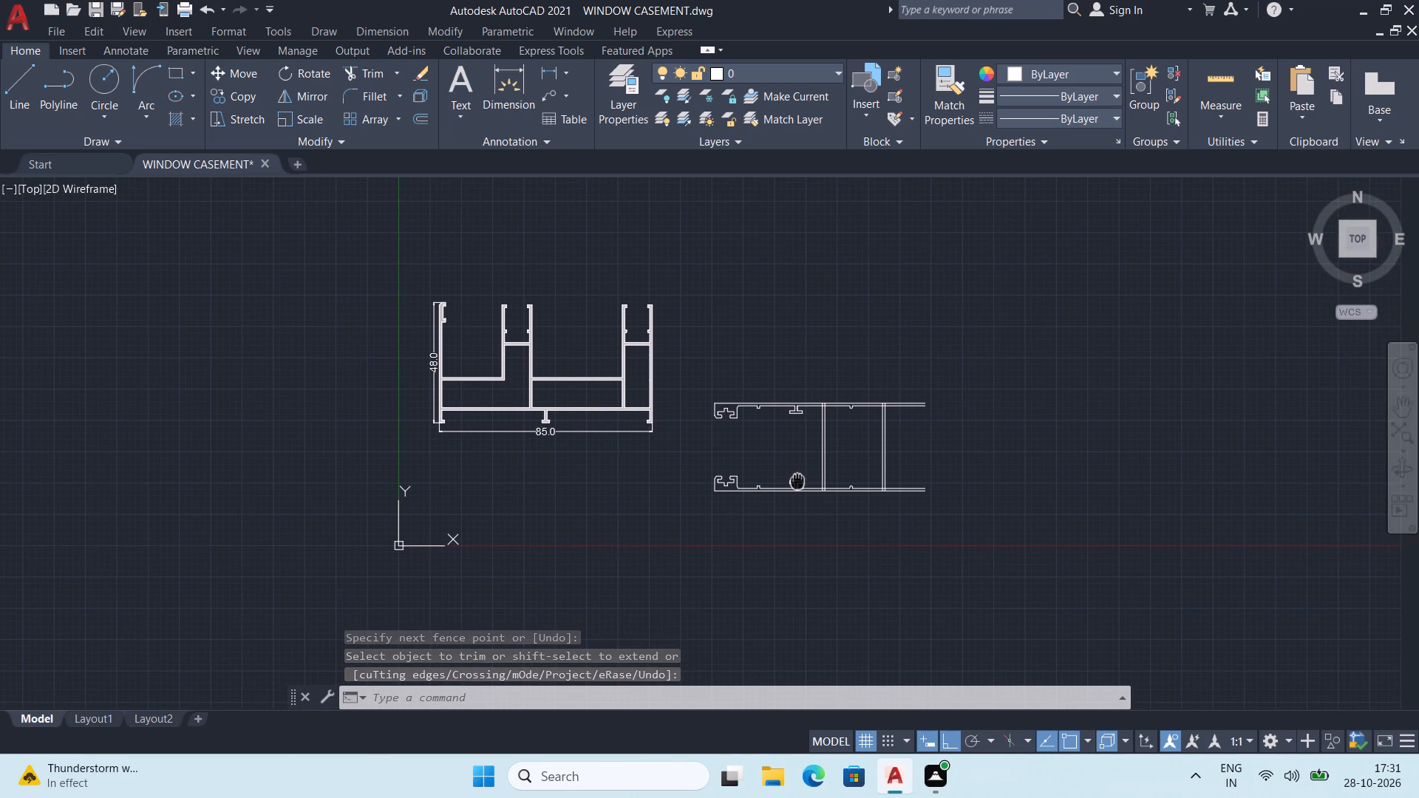
{"action": "middle_click_drag", "start_coordinate": [797, 480], "coordinate": [796, 491]}
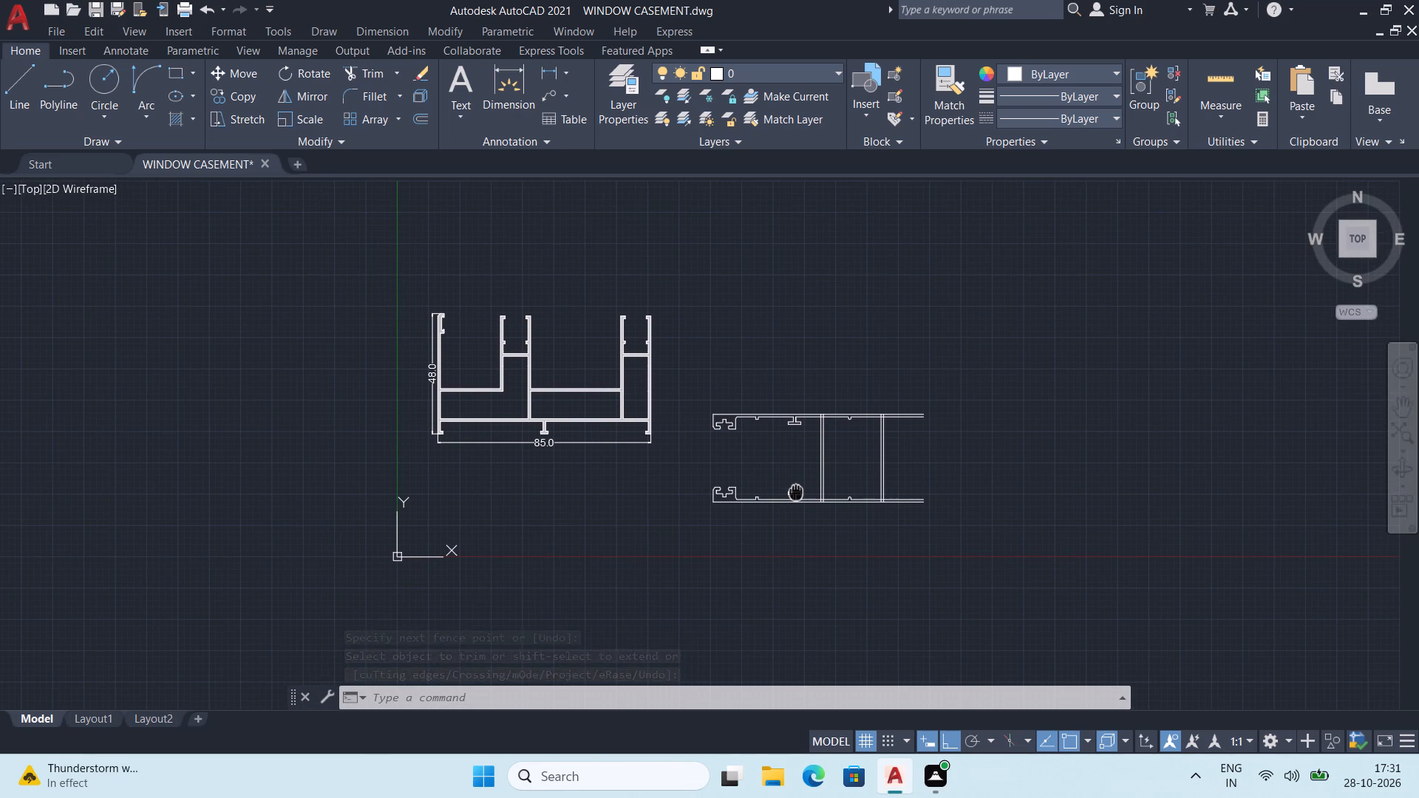
{"action": "middle_click_drag", "start_coordinate": [796, 491], "coordinate": [786, 494]}
{"action": "middle_click_drag", "start_coordinate": [826, 454], "coordinate": [817, 471]}
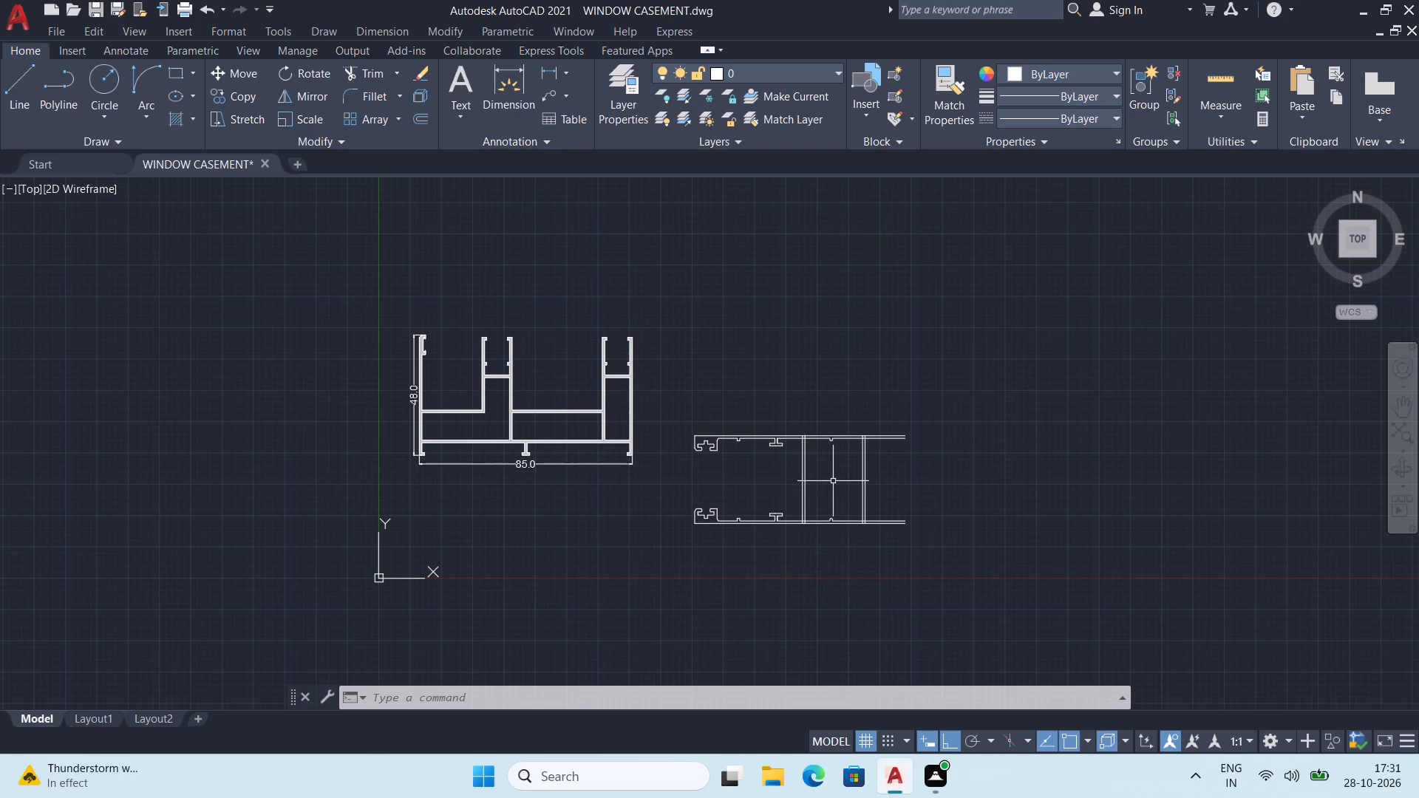
{"action": "middle_click_drag", "start_coordinate": [855, 487], "coordinate": [843, 461]}
{"action": "scroll", "coordinate": [811, 432], "scroll_direction": "up", "scroll_amount": 2}
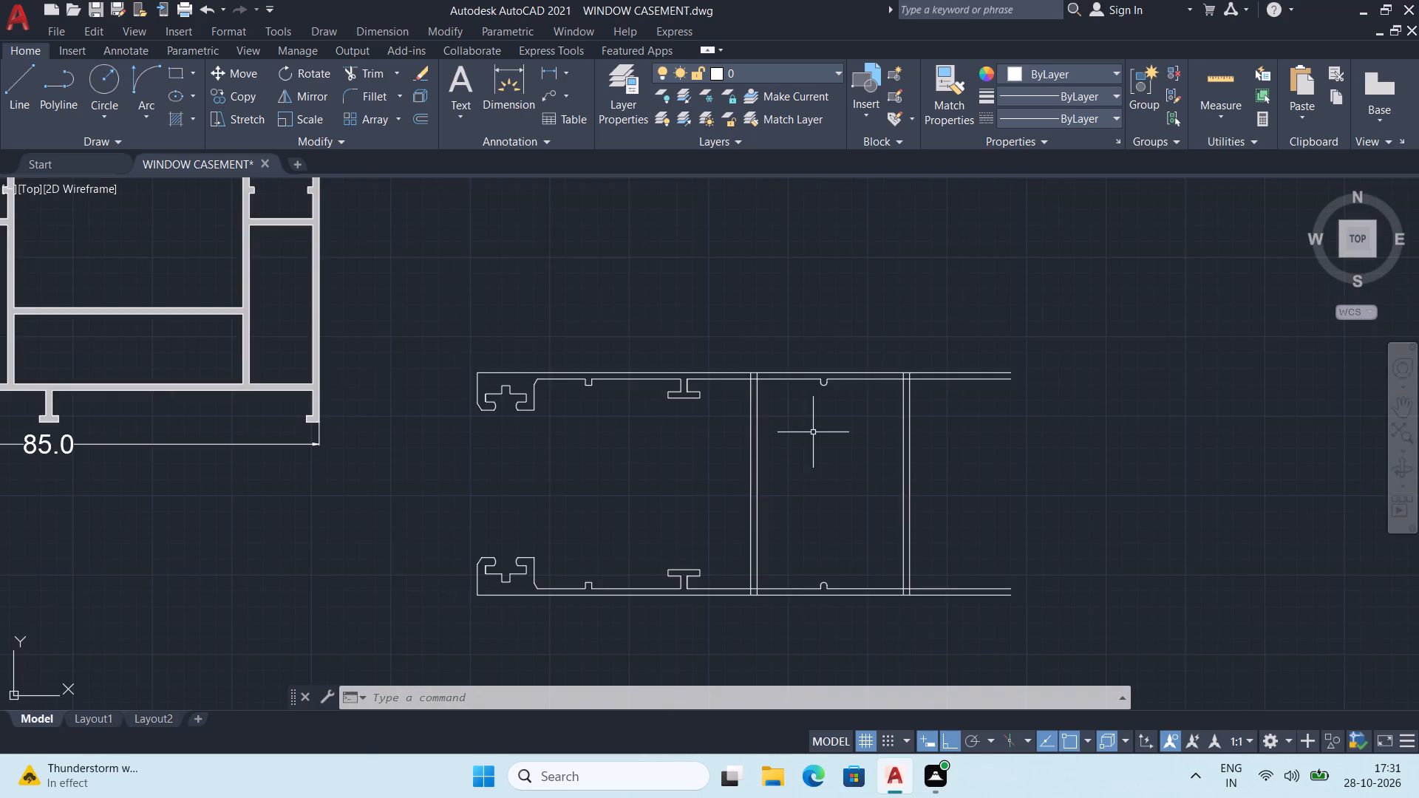
{"action": "scroll", "coordinate": [814, 432], "scroll_direction": "up", "scroll_amount": 3}
{"action": "scroll", "coordinate": [814, 432], "scroll_direction": "down", "scroll_amount": 2}
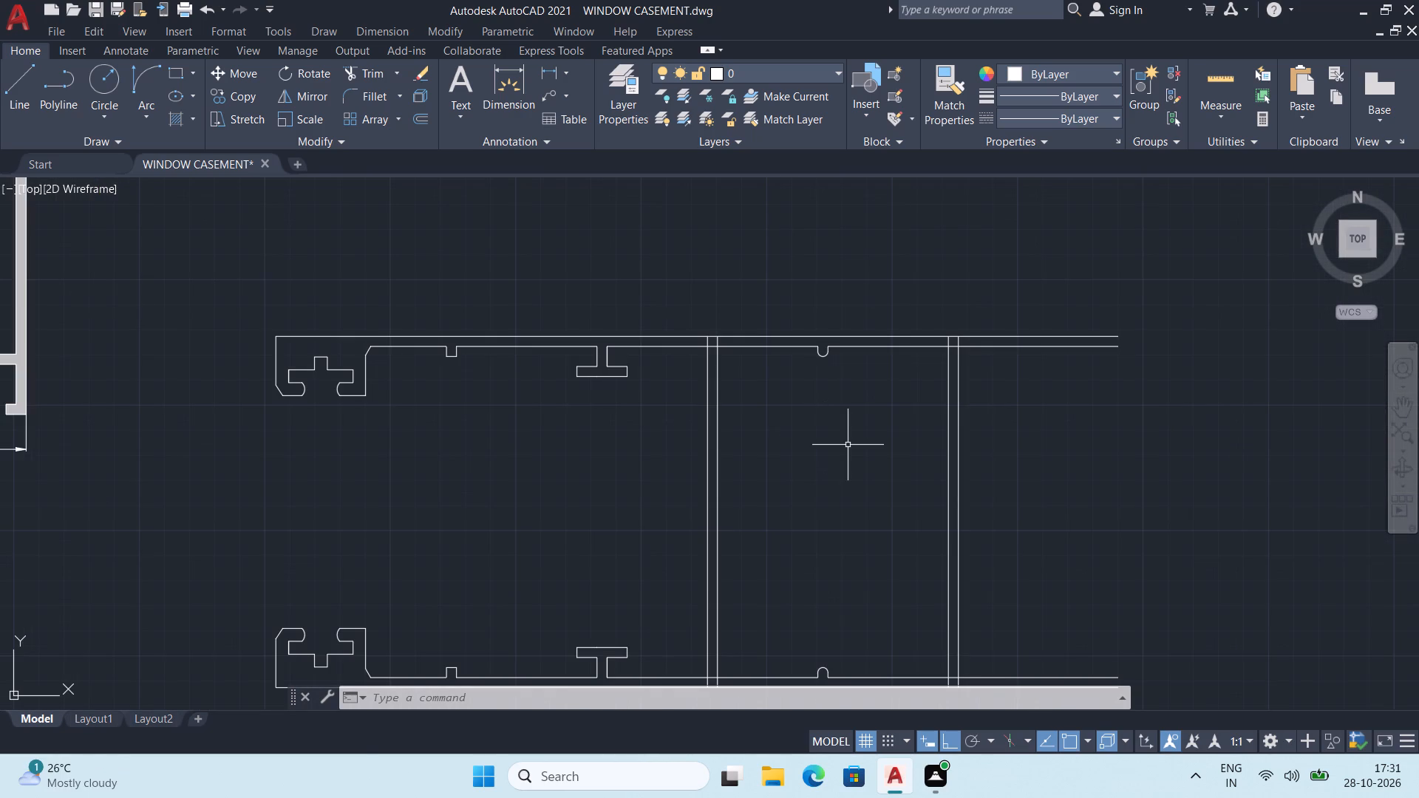
{"action": "middle_click_drag", "start_coordinate": [847, 411], "coordinate": [818, 376]}
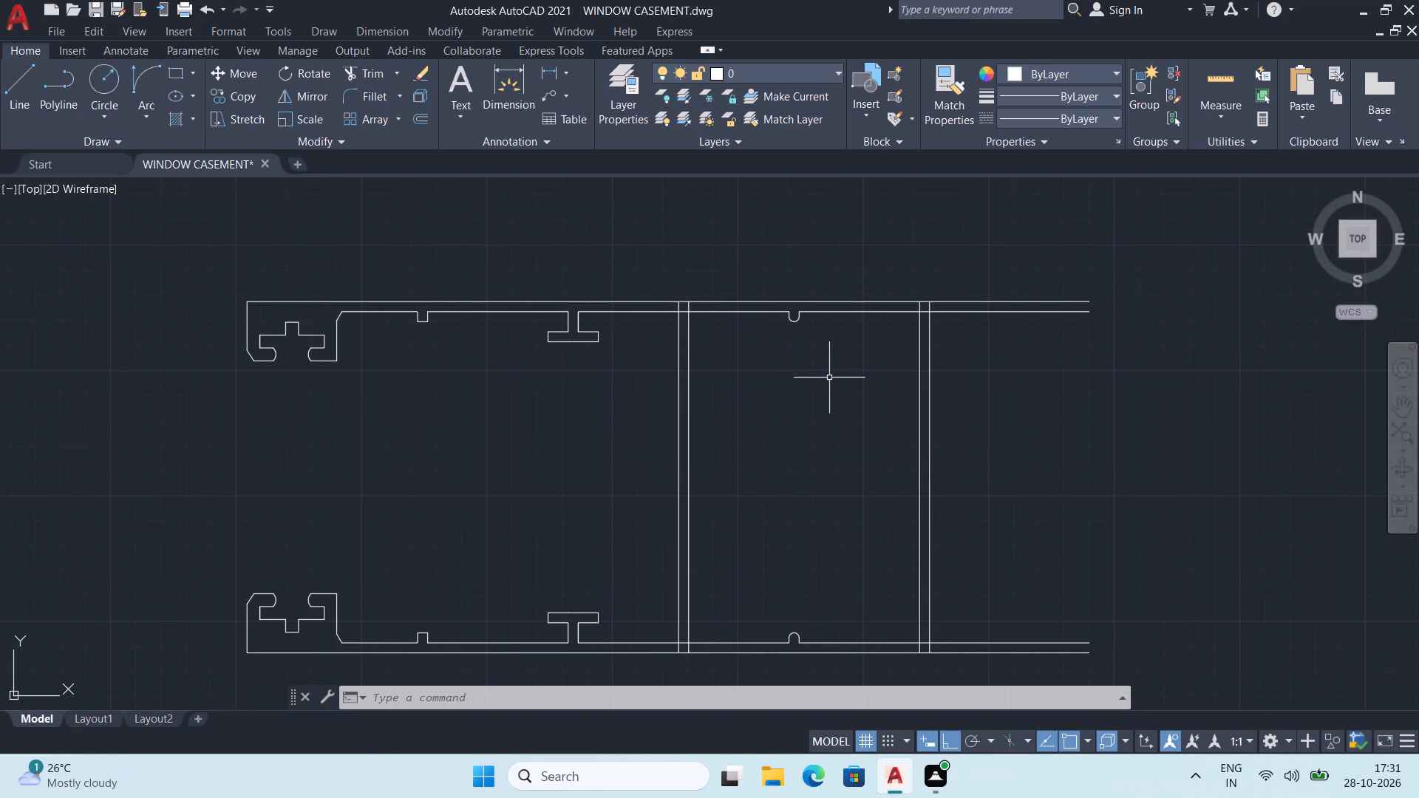
{"action": "middle_click_drag", "start_coordinate": [843, 386], "coordinate": [804, 363]}
{"action": "middle_click_drag", "start_coordinate": [811, 465], "coordinate": [801, 415]}
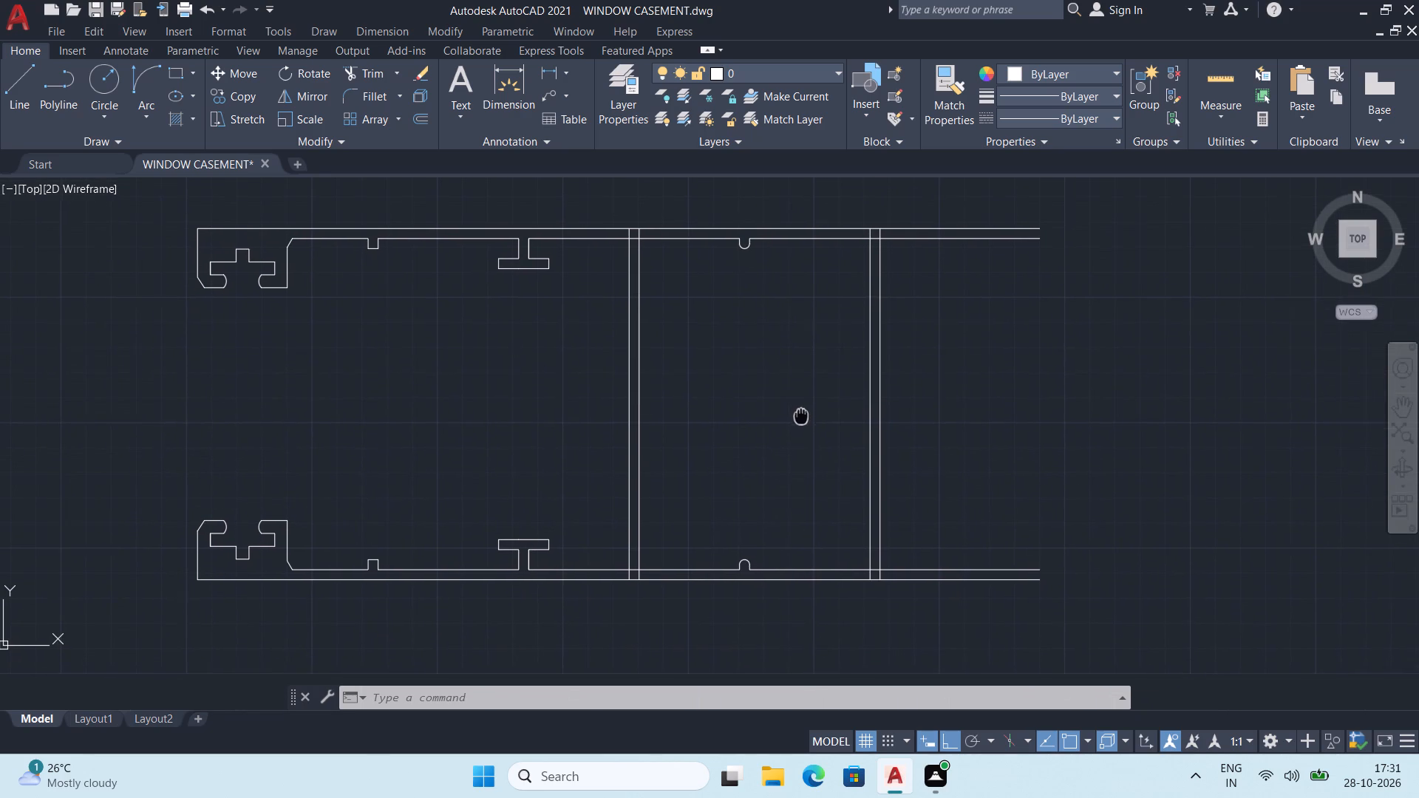
{"action": "middle_click_drag", "start_coordinate": [801, 415], "coordinate": [801, 414]}
{"action": "middle_click_drag", "start_coordinate": [800, 414], "coordinate": [808, 483]}
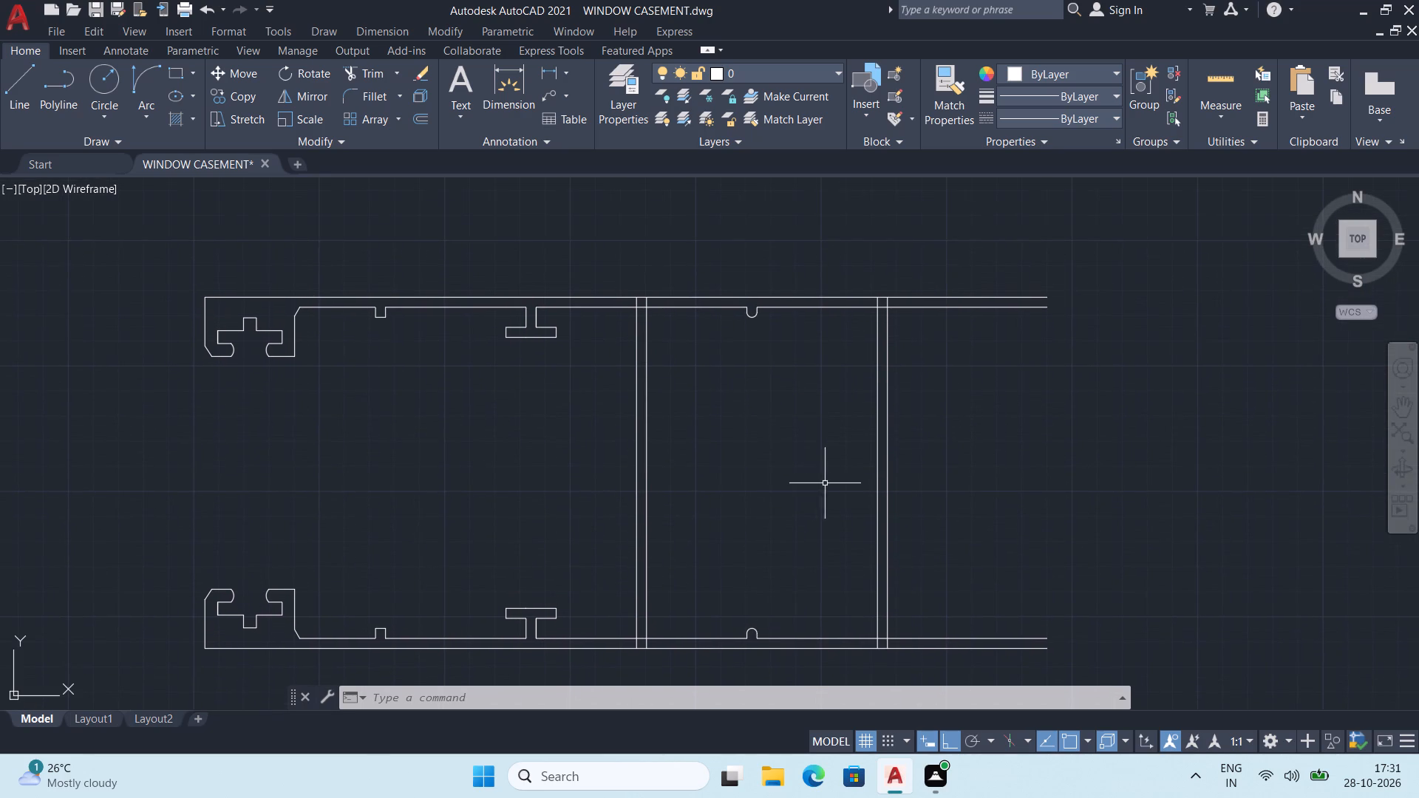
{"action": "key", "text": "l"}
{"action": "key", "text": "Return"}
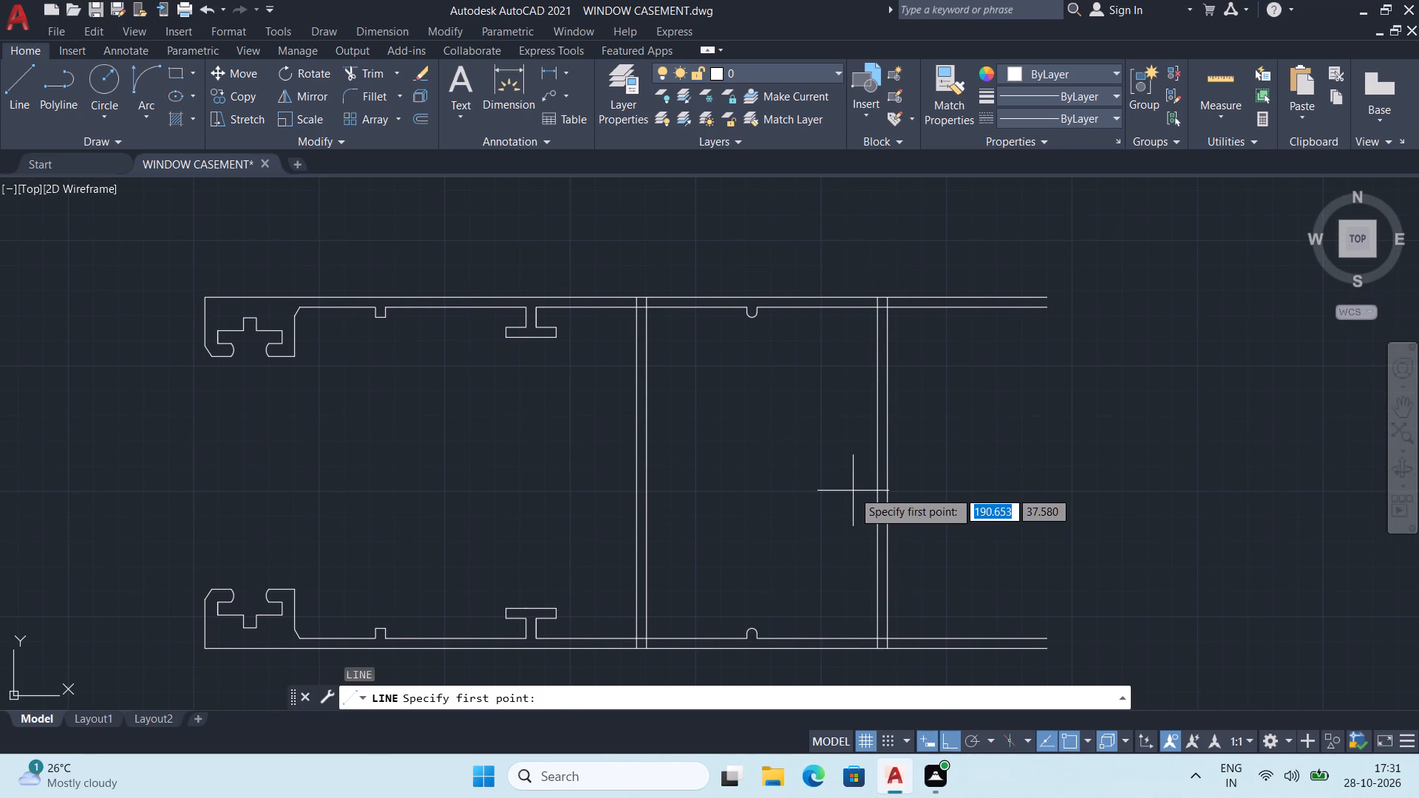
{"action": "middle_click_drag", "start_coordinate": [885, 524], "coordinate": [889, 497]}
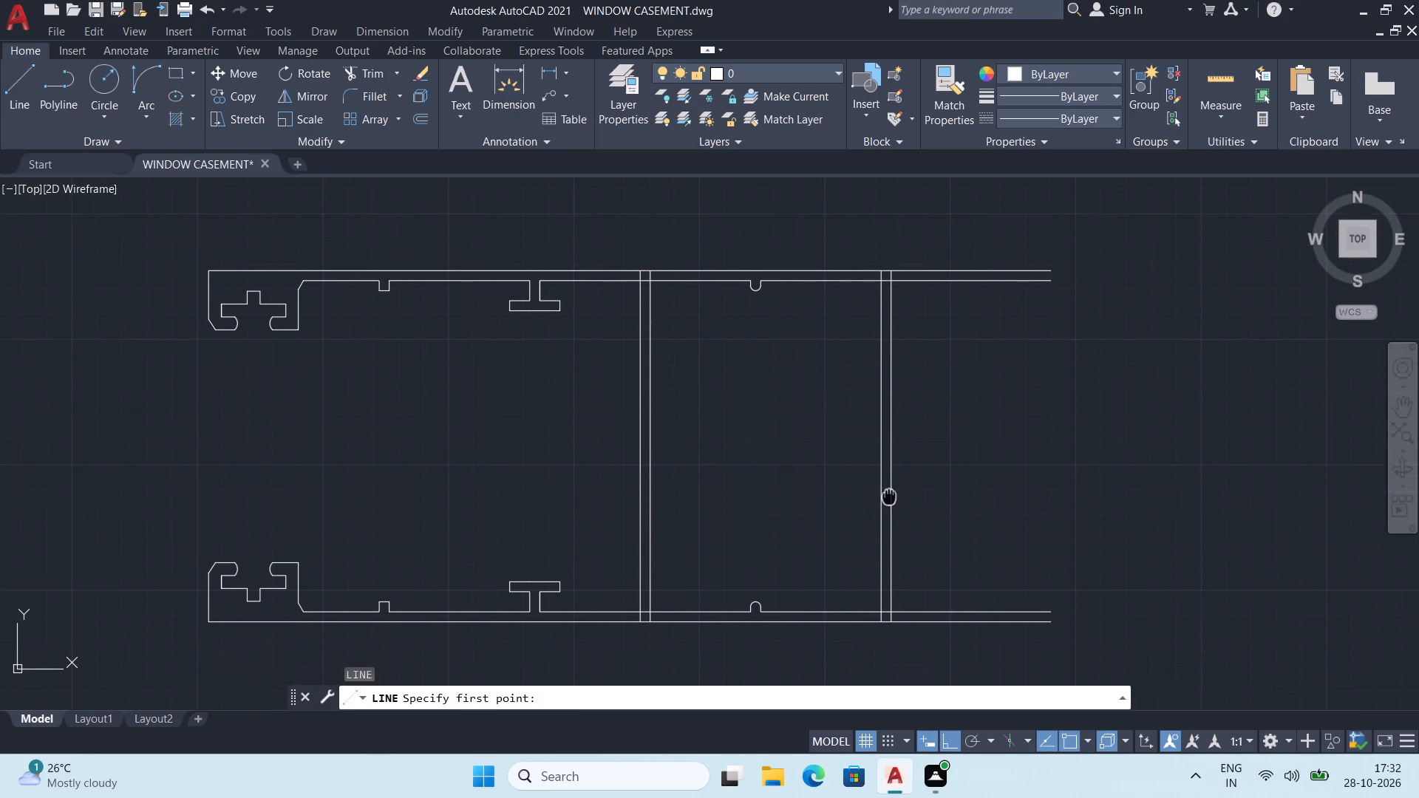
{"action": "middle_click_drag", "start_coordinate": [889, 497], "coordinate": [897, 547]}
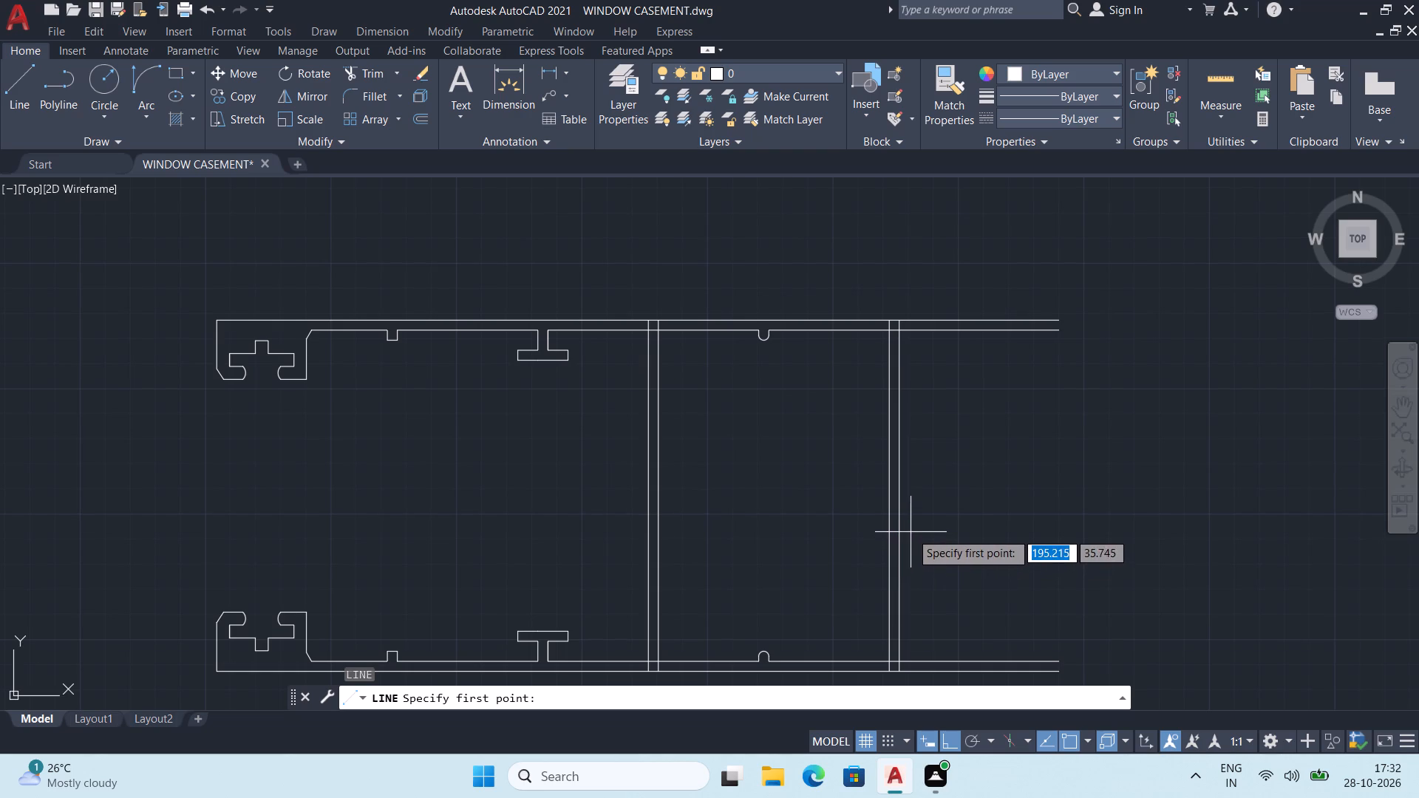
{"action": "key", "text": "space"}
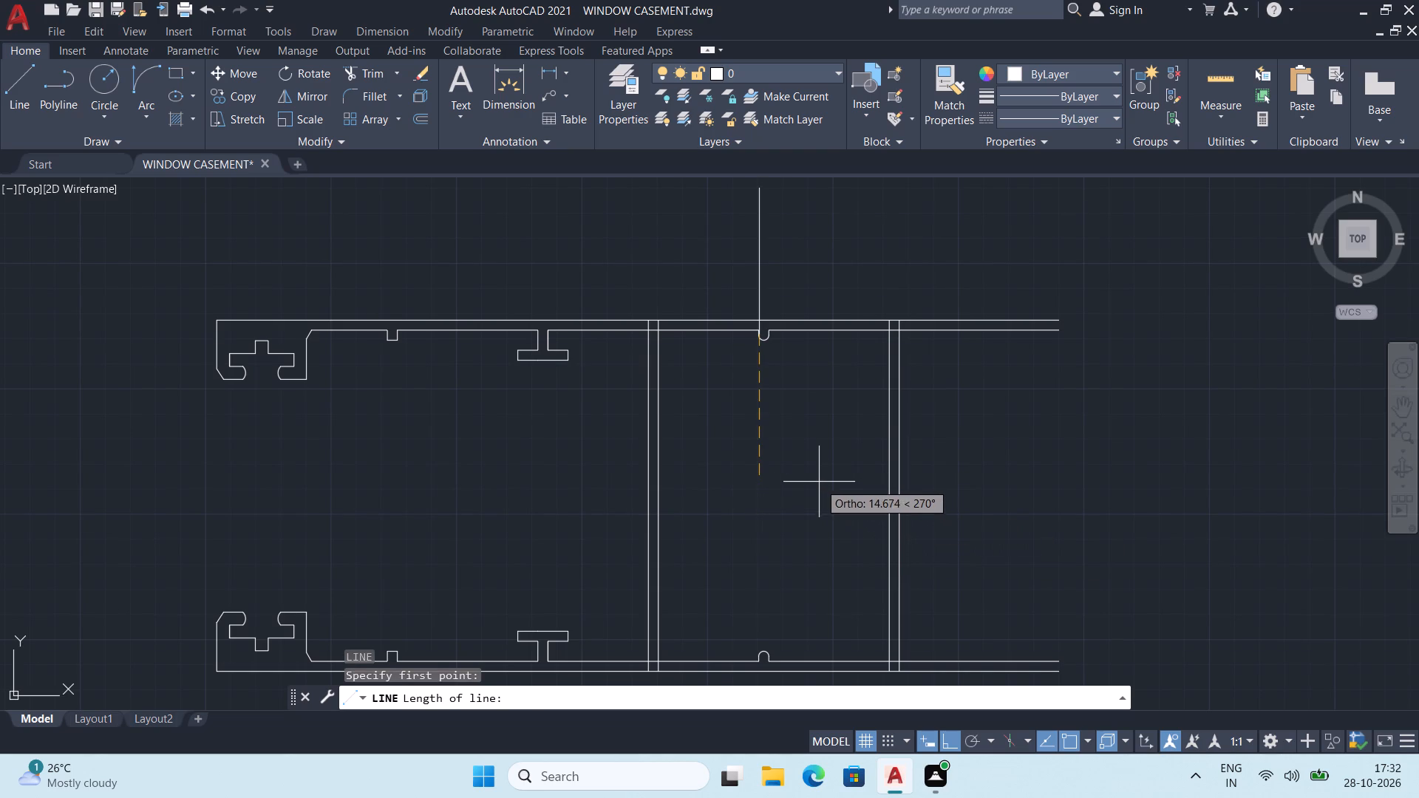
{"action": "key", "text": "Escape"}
Divide the outer left line of the first full-height vertical pair into 4 equal segments.
{"action": "scroll", "coordinate": [800, 439], "scroll_direction": "down", "scroll_amount": 1}
{"action": "middle_click_drag", "start_coordinate": [771, 429], "coordinate": [757, 426]}
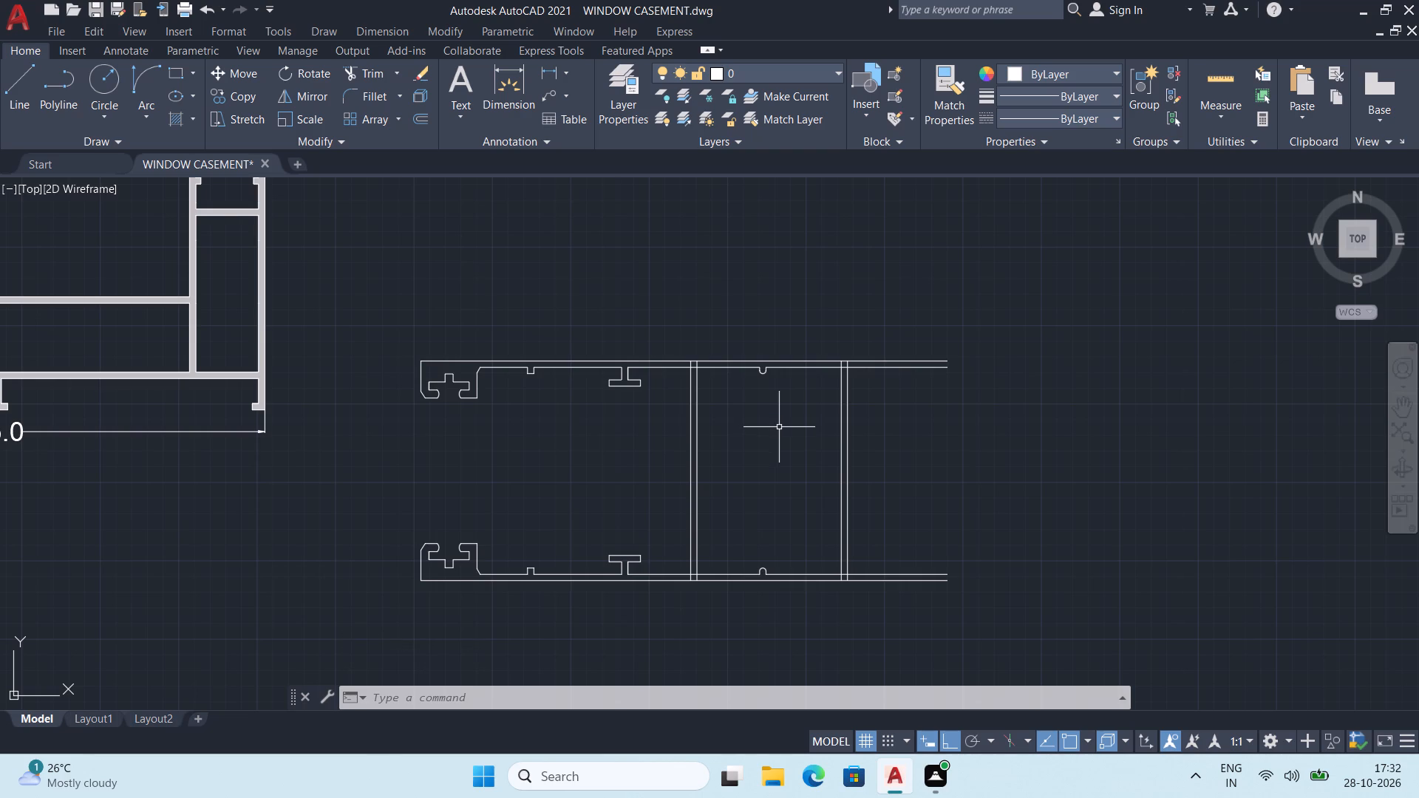
{"action": "scroll", "coordinate": [701, 502], "scroll_direction": "up", "scroll_amount": 2}
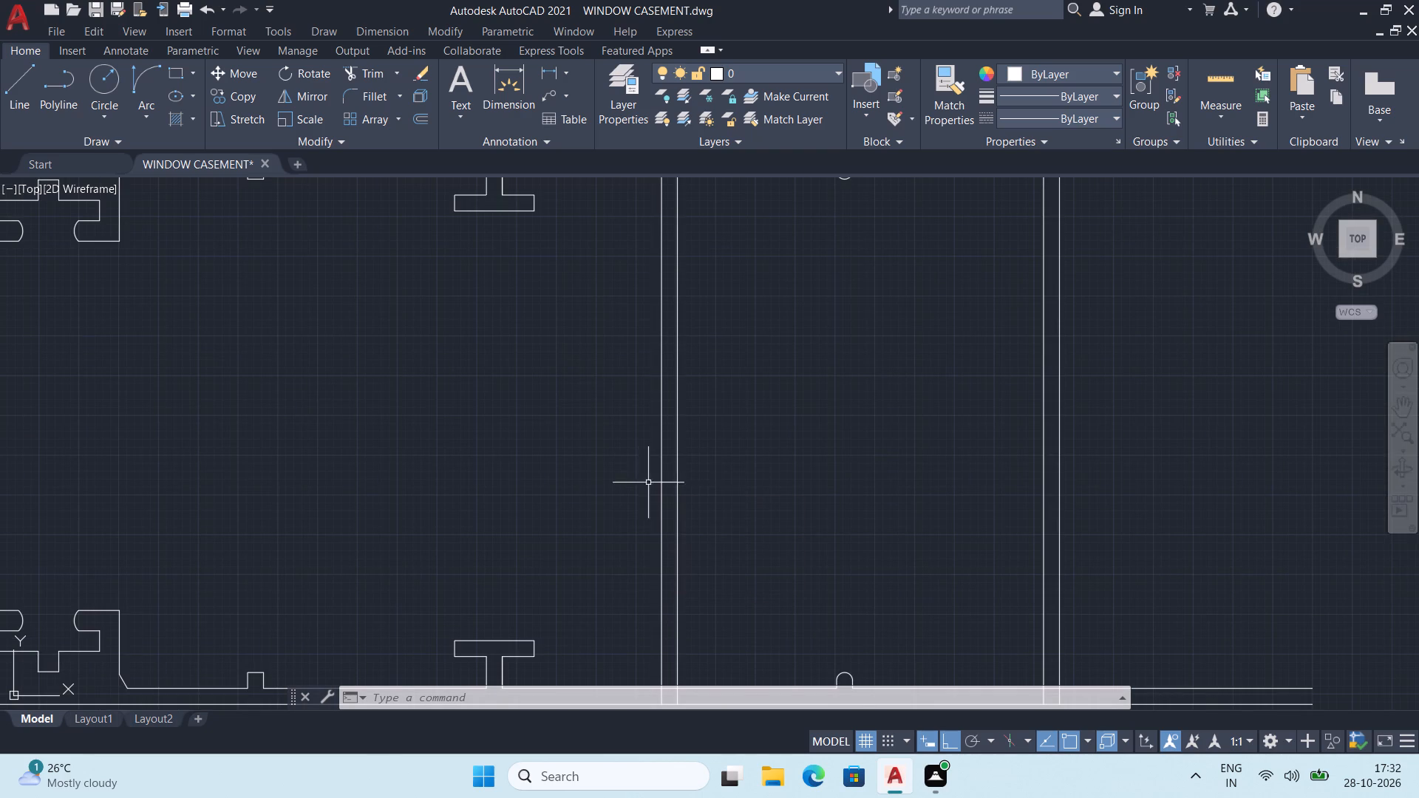
{"action": "type", "text": "divi"}
{"action": "key", "text": "Return"}
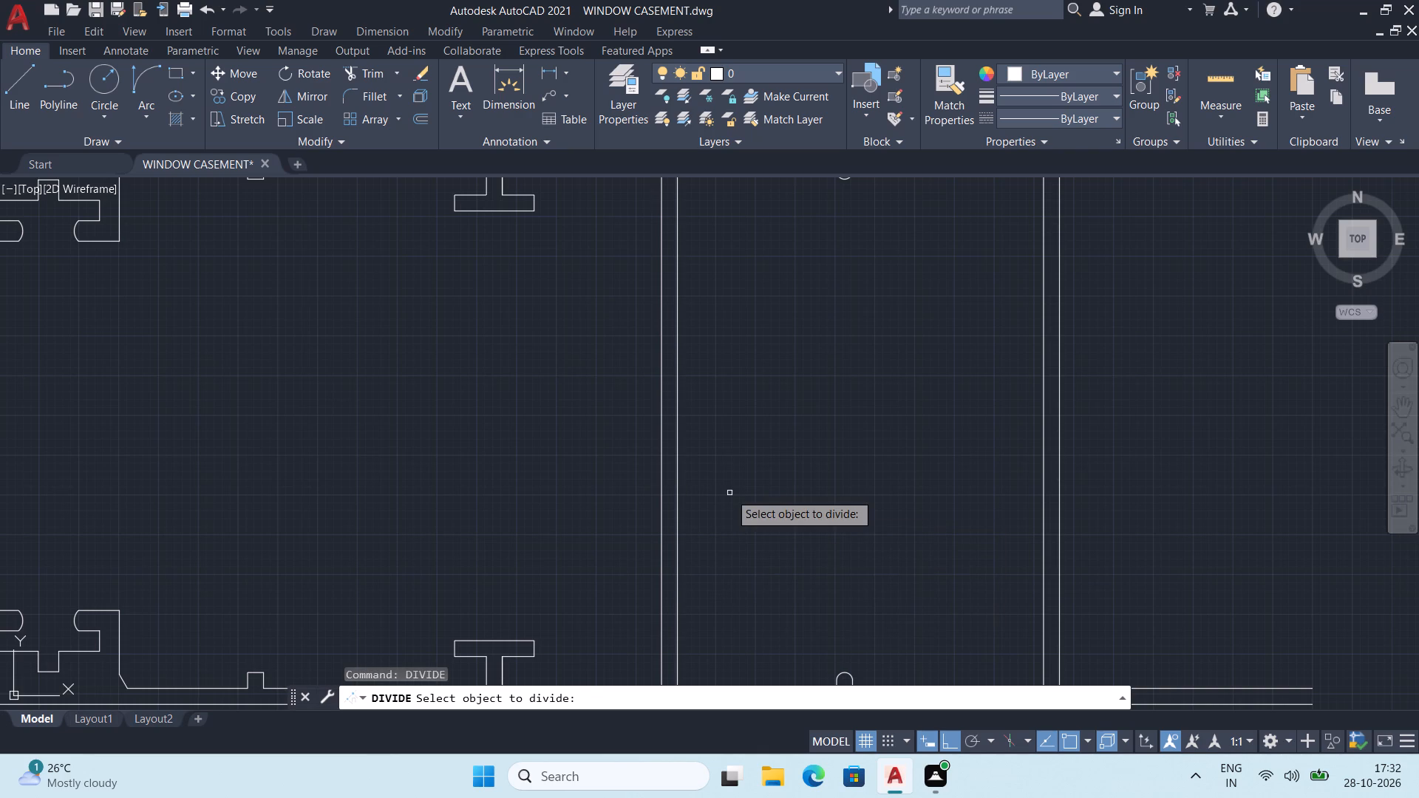
{"action": "left_click", "coordinate": [659, 536]}
{"action": "key", "text": "4"}
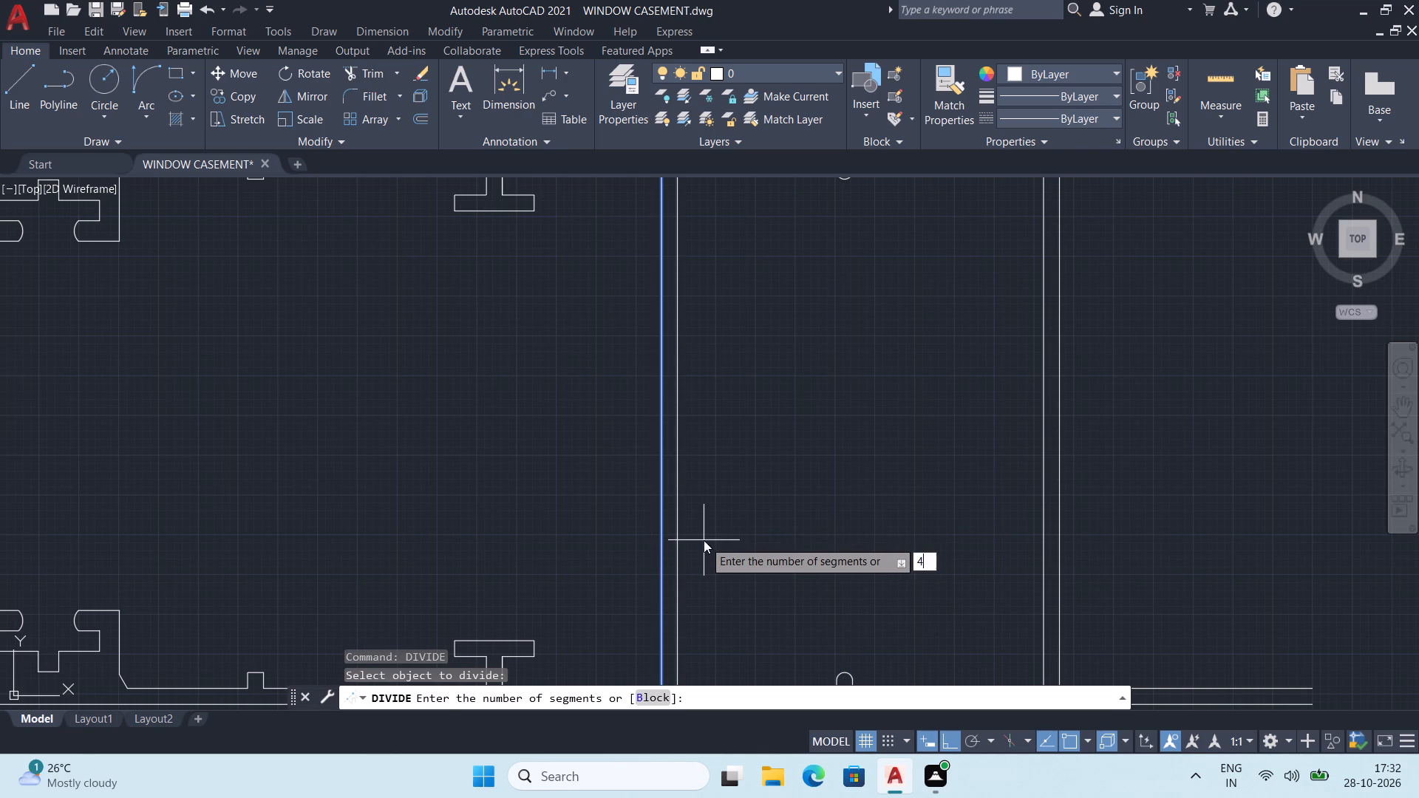
{"action": "key", "text": "Return"}
Draw a short horizontal line across the first full-height vertical pair at its upper quarter division point.
{"action": "key", "text": "l"}
{"action": "key", "text": "Return"}
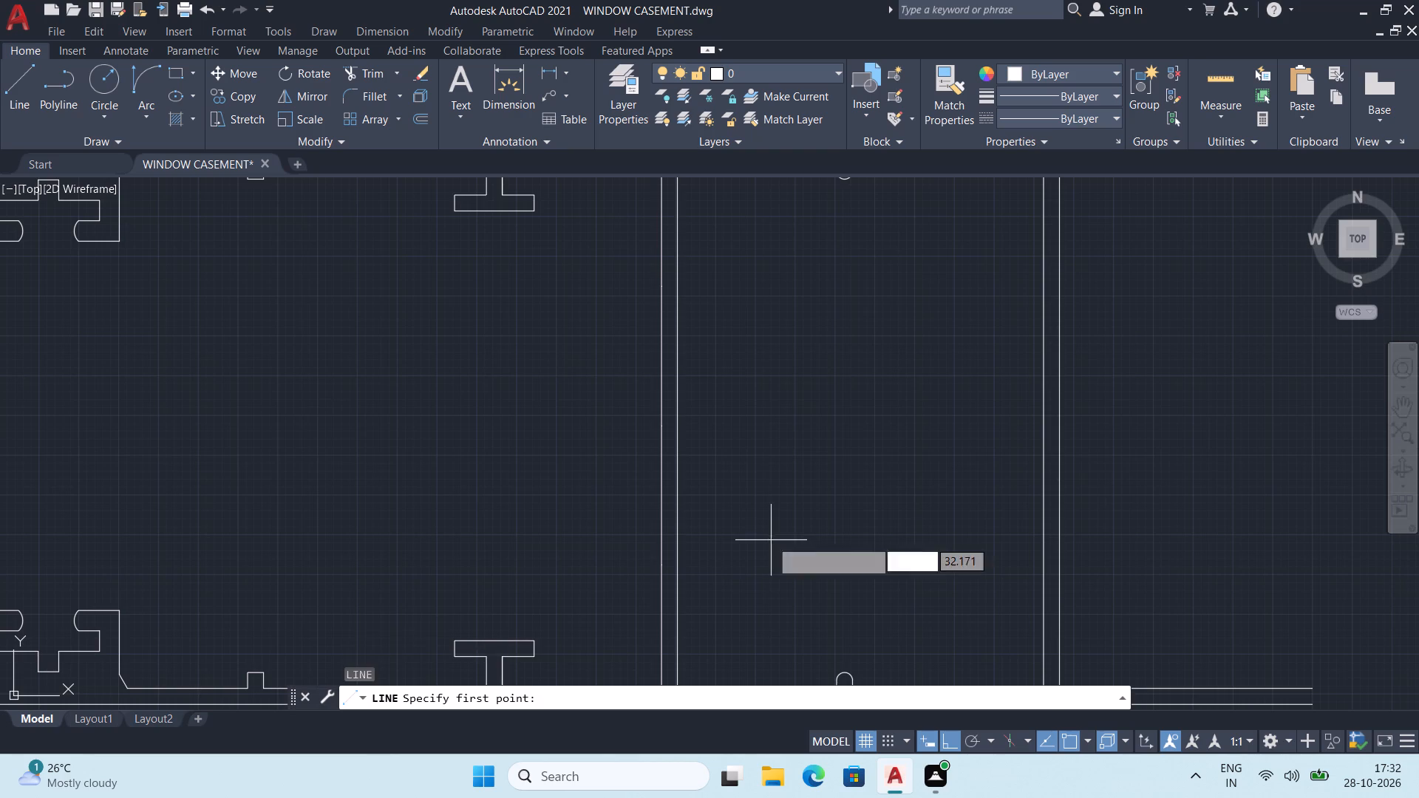
{"action": "scroll", "coordinate": [730, 533], "scroll_direction": "down", "scroll_amount": 2}
{"action": "middle_click_drag", "start_coordinate": [731, 410], "coordinate": [749, 459]}
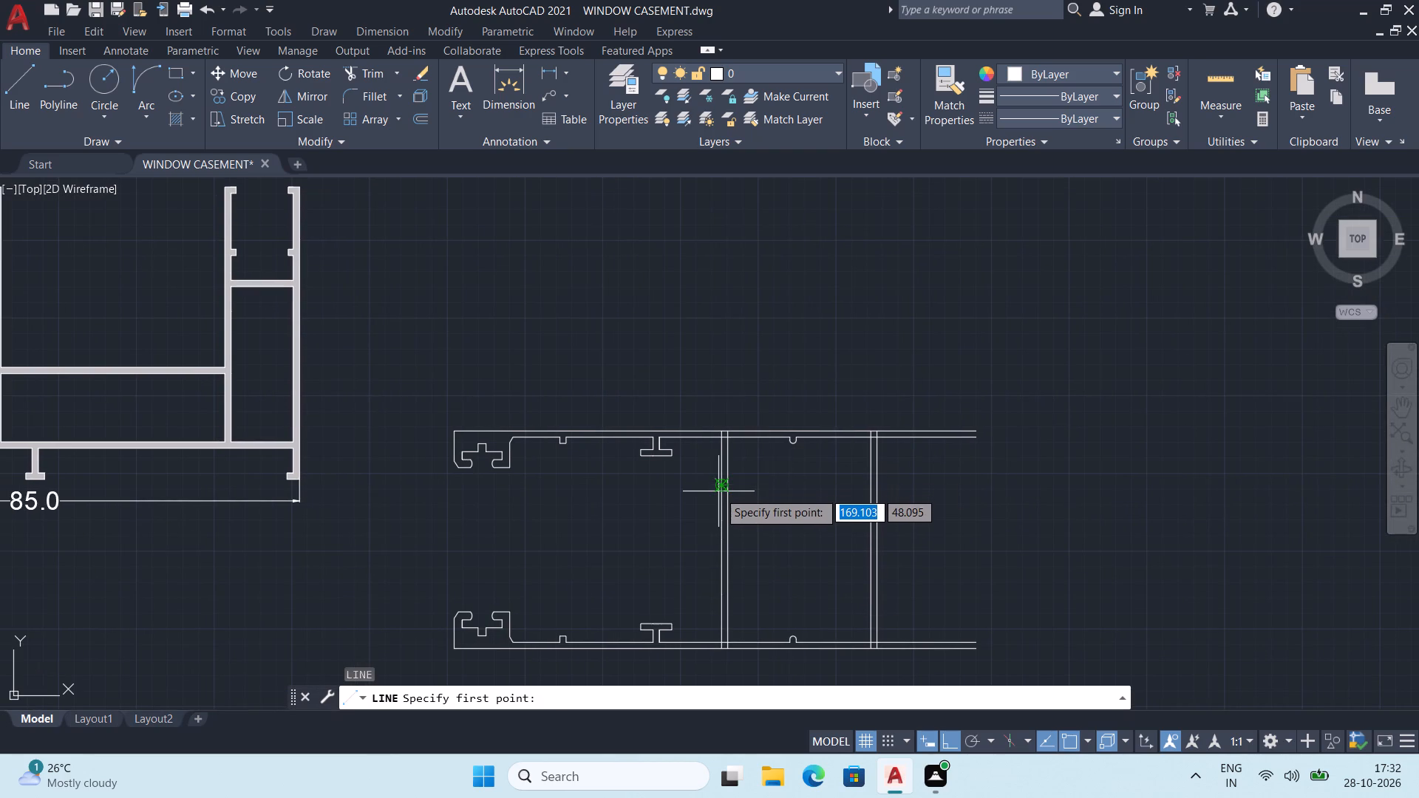
{"action": "scroll", "coordinate": [718, 480], "scroll_direction": "up", "scroll_amount": 2}
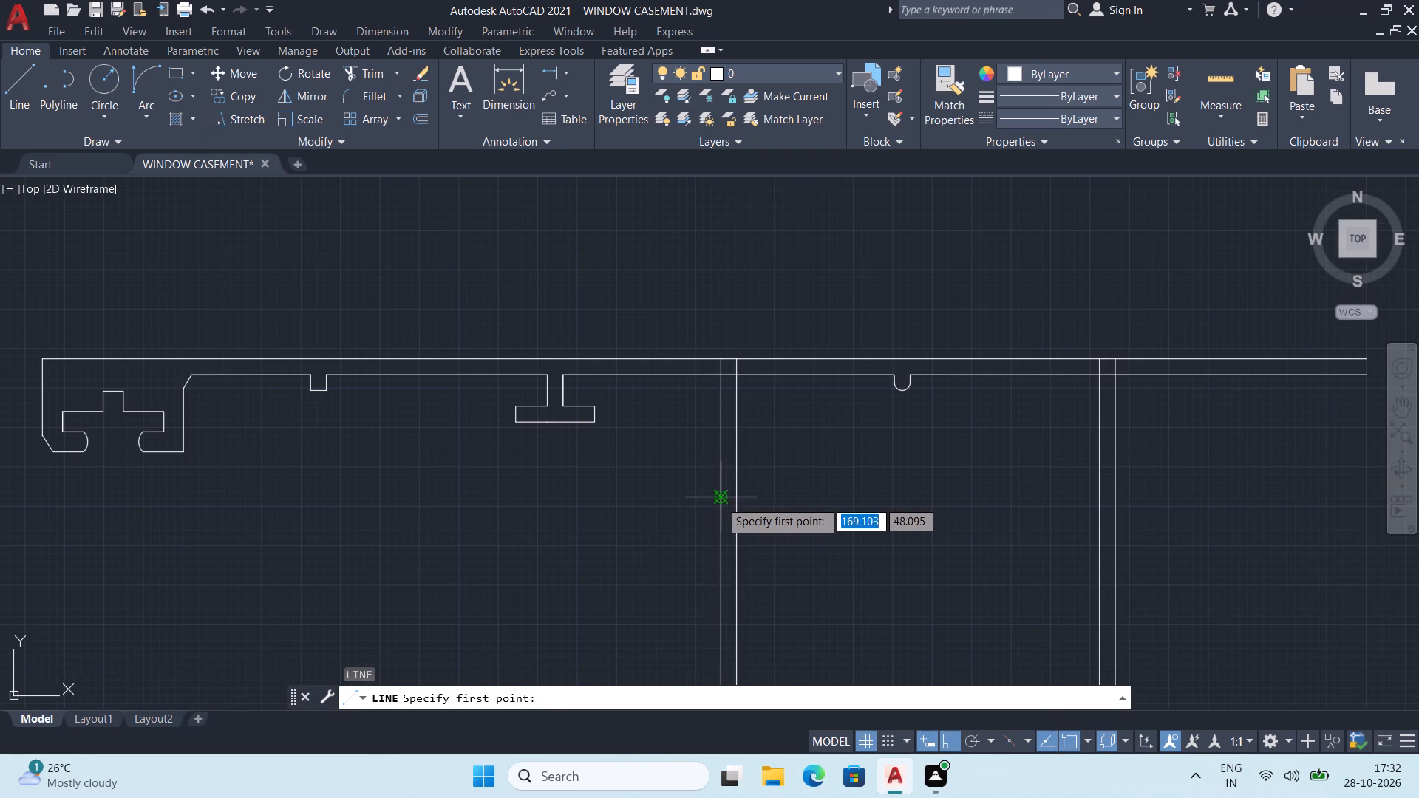
{"action": "left_click", "coordinate": [720, 500]}
{"action": "left_click", "coordinate": [736, 502]}
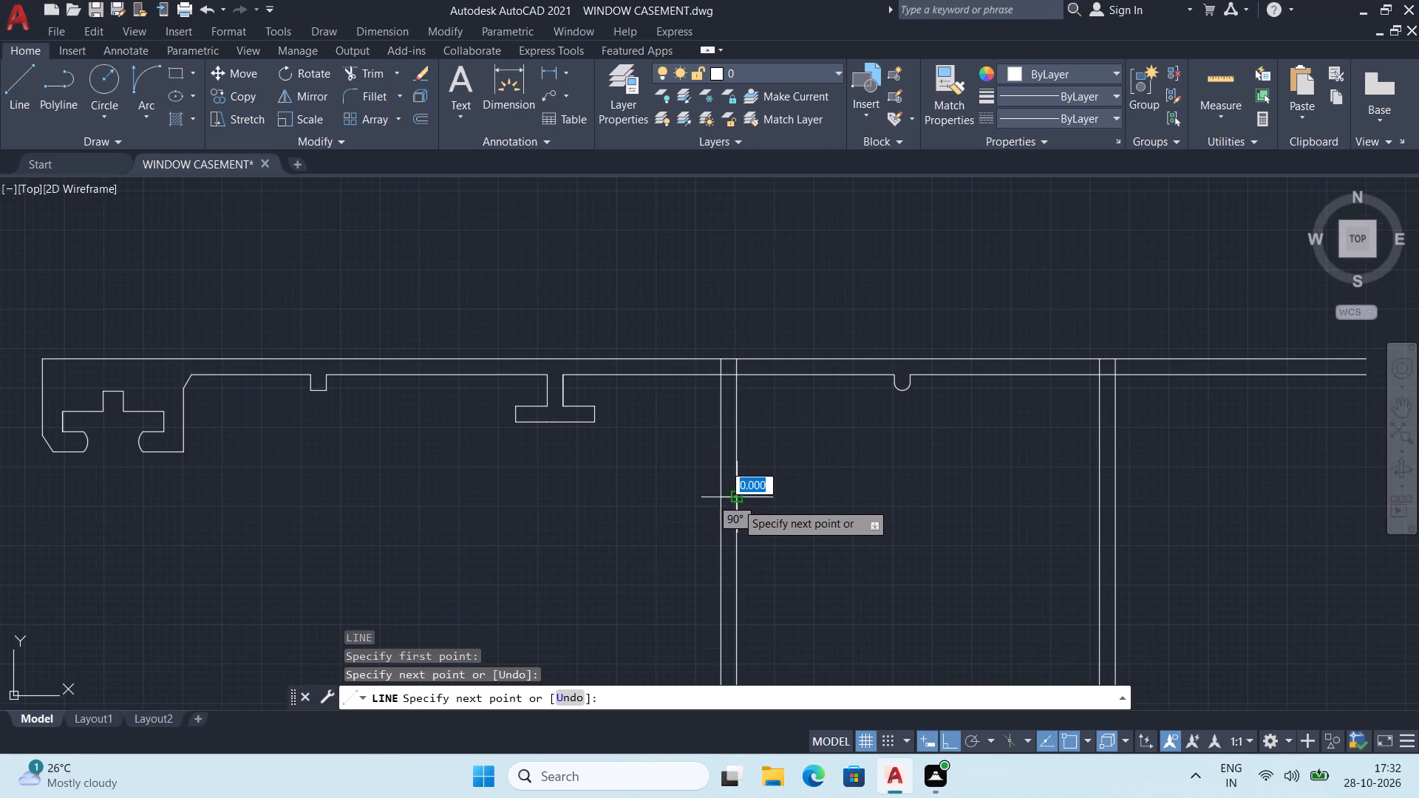
{"action": "middle_click_drag", "start_coordinate": [769, 549], "coordinate": [751, 445]}
{"action": "key", "text": "Escape"}
Draw a short horizontal line across the first full-height vertical pair at its lower quarter division point.
{"action": "middle_click_drag", "start_coordinate": [768, 444], "coordinate": [763, 406]}
{"action": "key", "text": "space"}
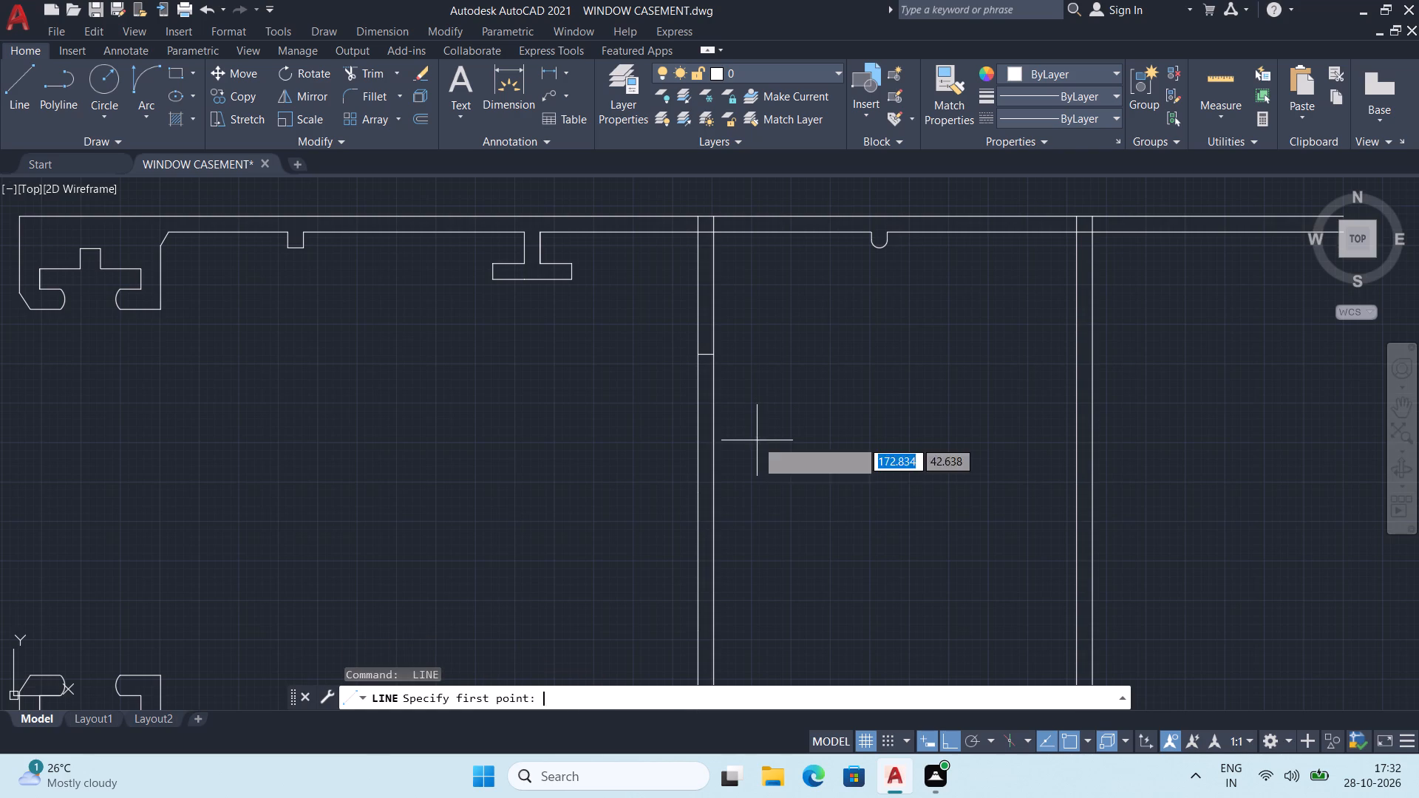
{"action": "middle_click_drag", "start_coordinate": [774, 481], "coordinate": [771, 389]}
{"action": "scroll", "coordinate": [777, 389], "scroll_direction": "down", "scroll_amount": 1}
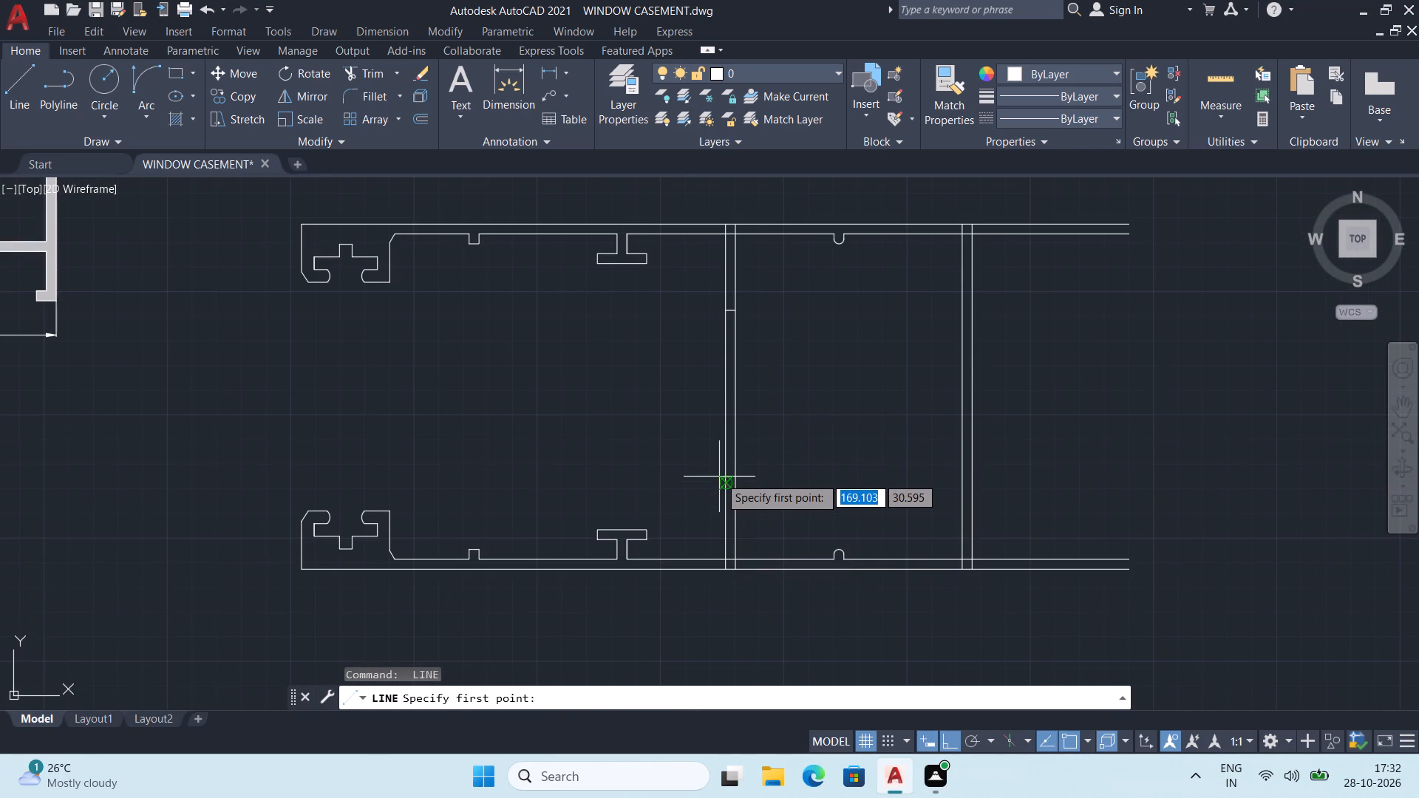
{"action": "left_click", "coordinate": [721, 485]}
{"action": "scroll", "coordinate": [723, 485], "scroll_direction": "up", "scroll_amount": 2}
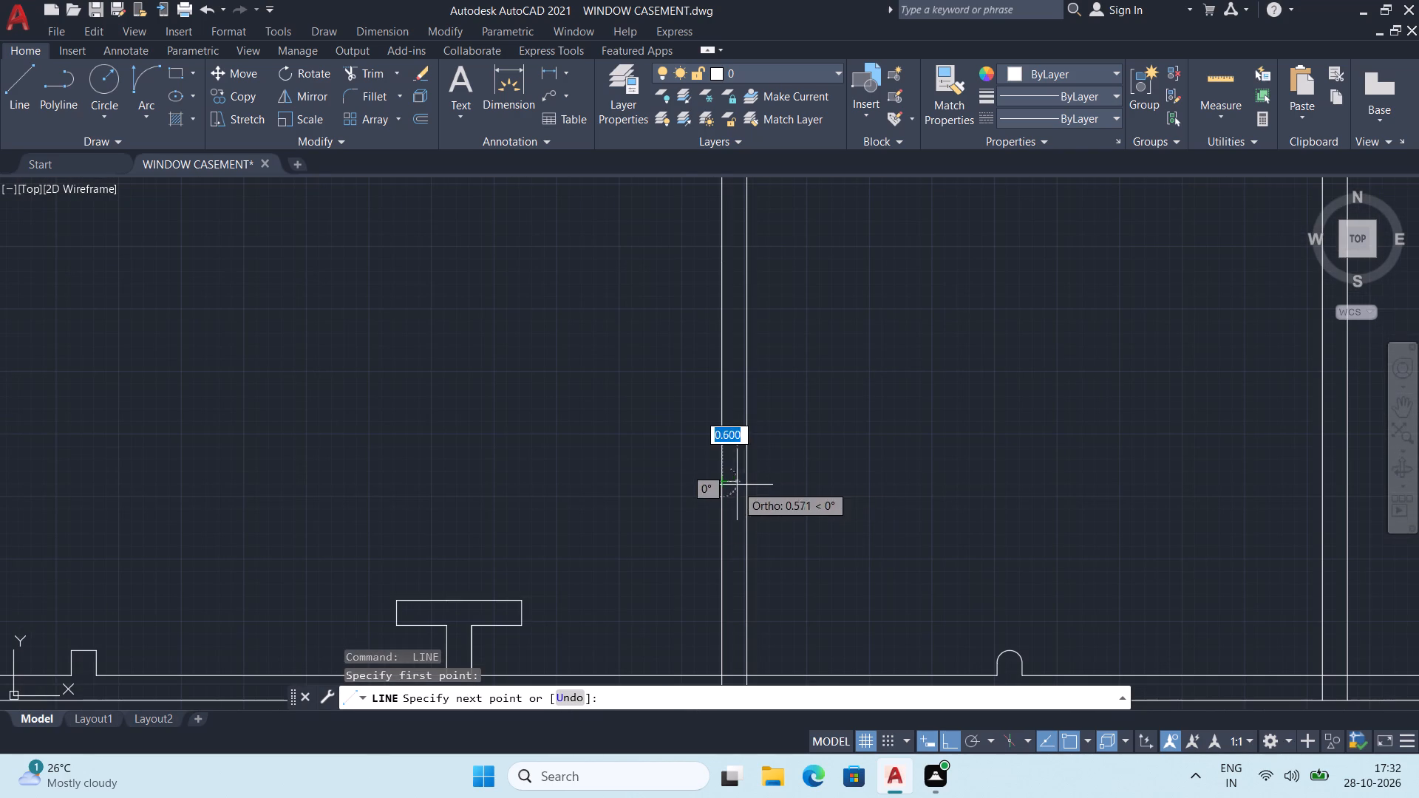
{"action": "left_click", "coordinate": [743, 481]}
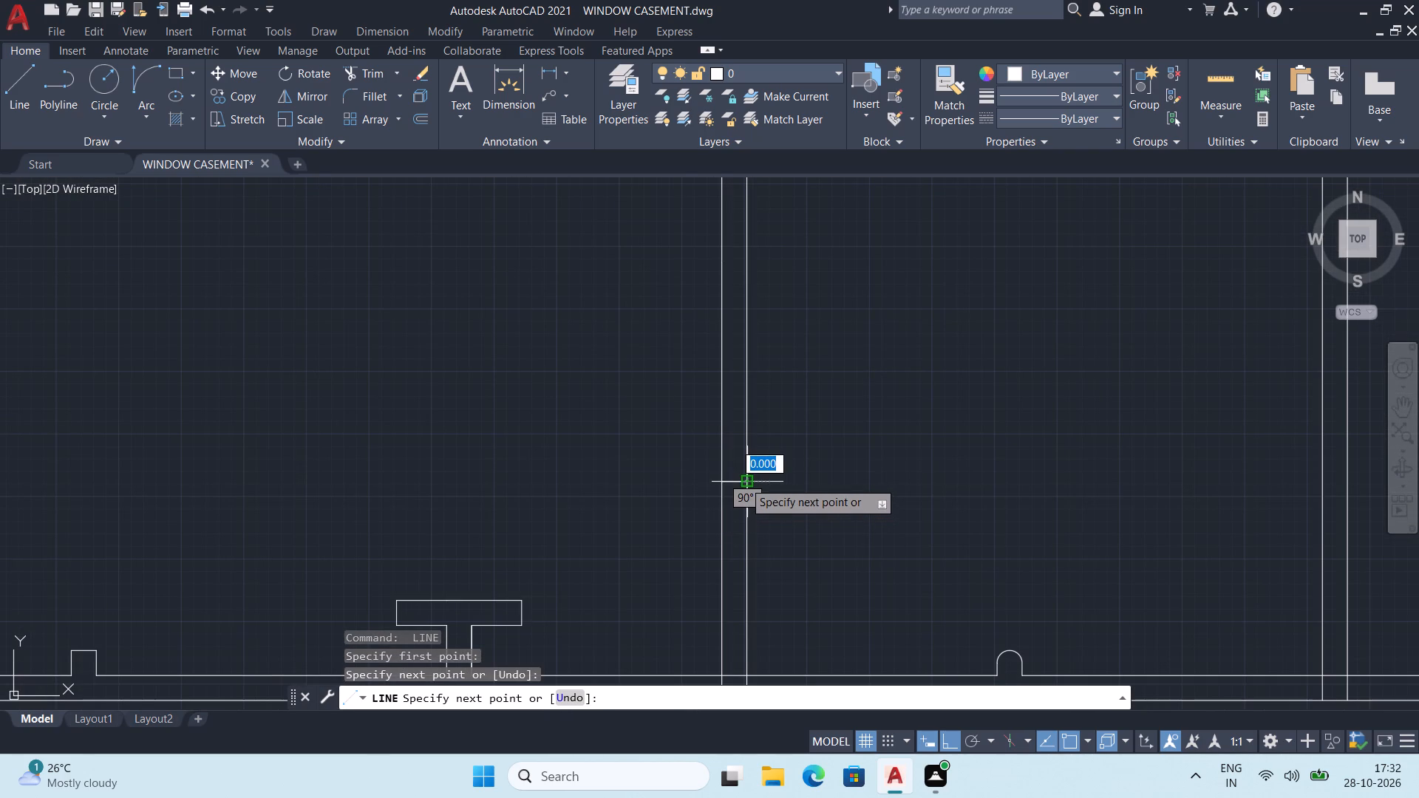
{"action": "key", "text": "Escape"}
{"action": "scroll", "coordinate": [744, 481], "scroll_direction": "down", "scroll_amount": 3}
{"action": "middle_click_drag", "start_coordinate": [780, 490], "coordinate": [724, 446]}
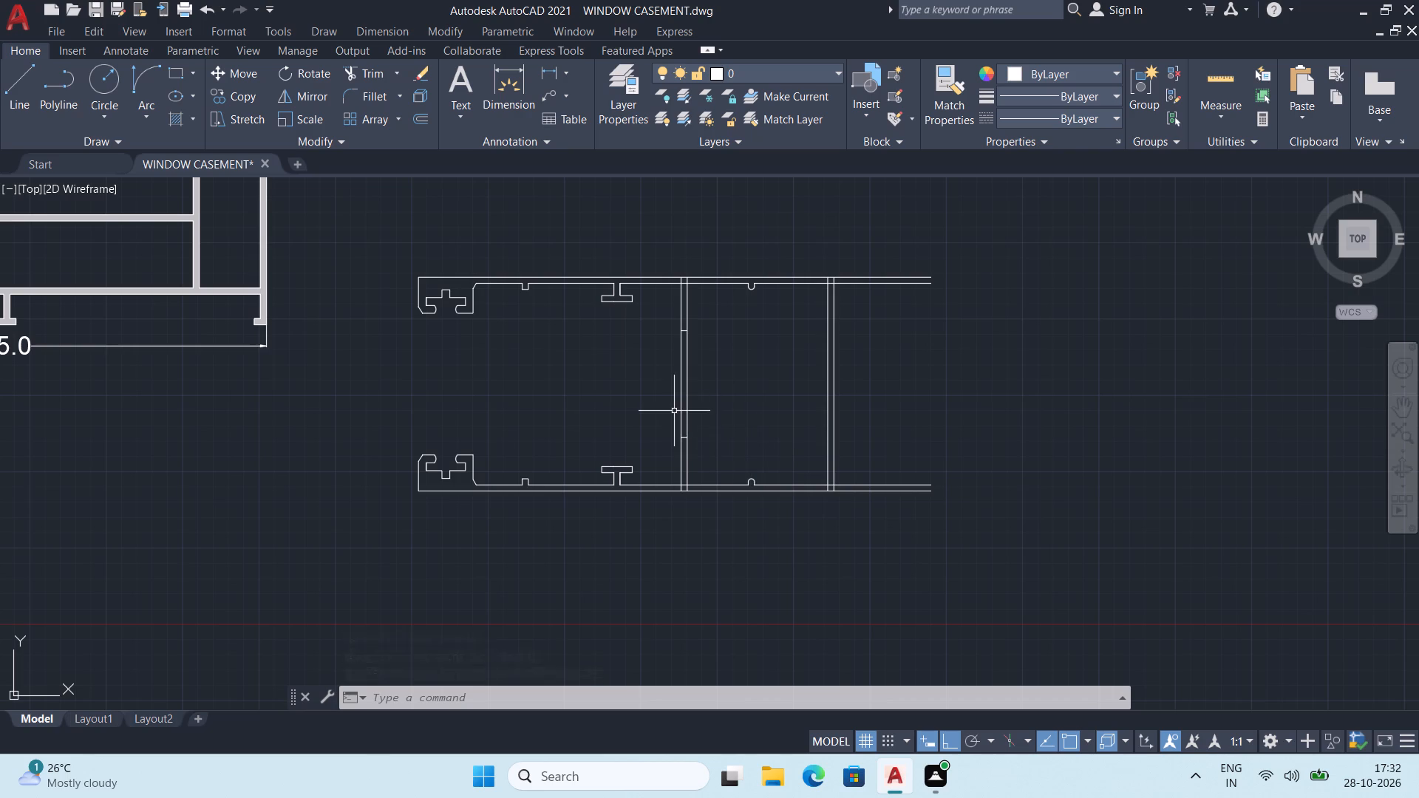
Measure the vertical distance from the lower short crossing line to the bottom flange's inner line with a trial linear dimension.
{"action": "middle_click_drag", "start_coordinate": [674, 411], "coordinate": [687, 464]}
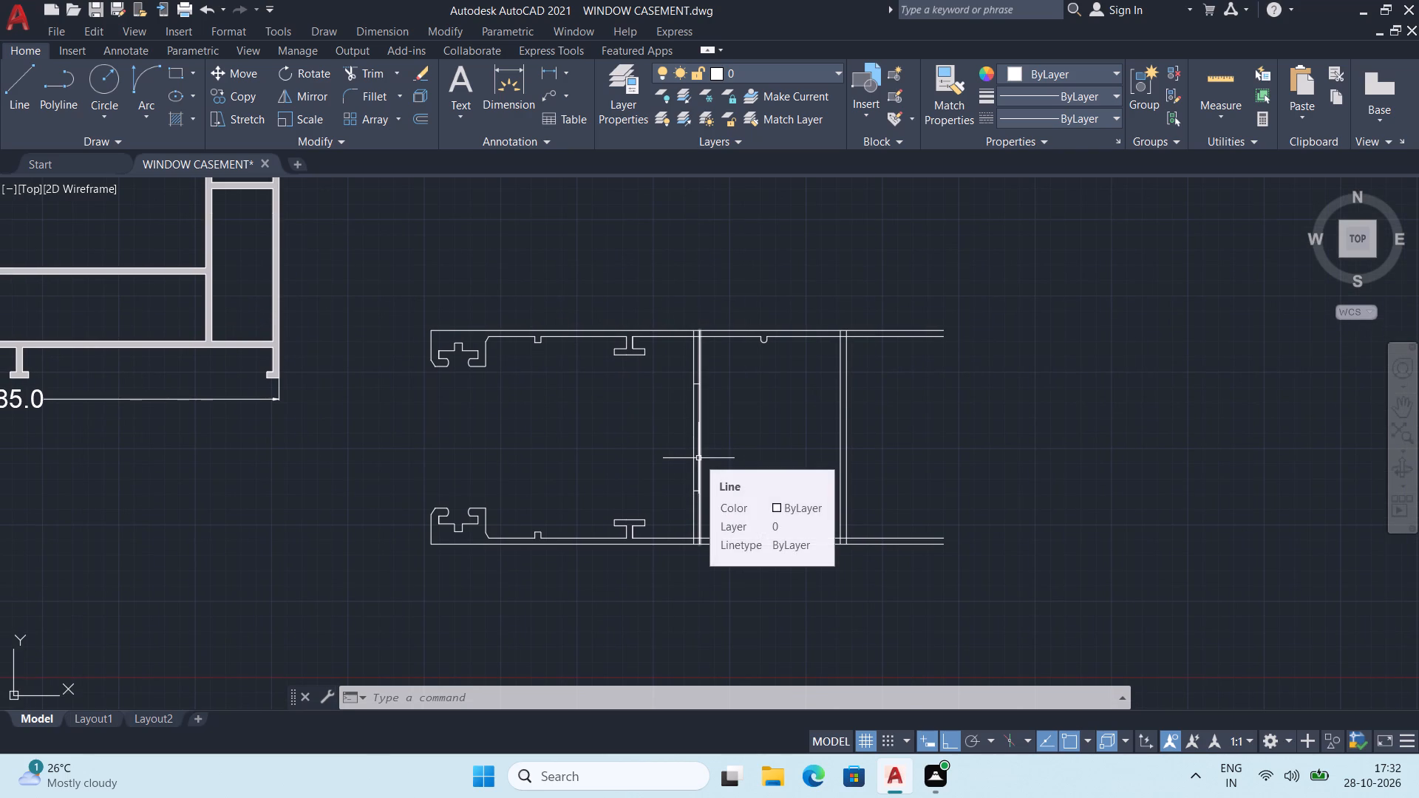
{"action": "left_click", "coordinate": [553, 75]}
{"action": "middle_click_drag", "start_coordinate": [698, 384], "coordinate": [735, 326]}
{"action": "scroll", "coordinate": [717, 480], "scroll_direction": "up", "scroll_amount": 1}
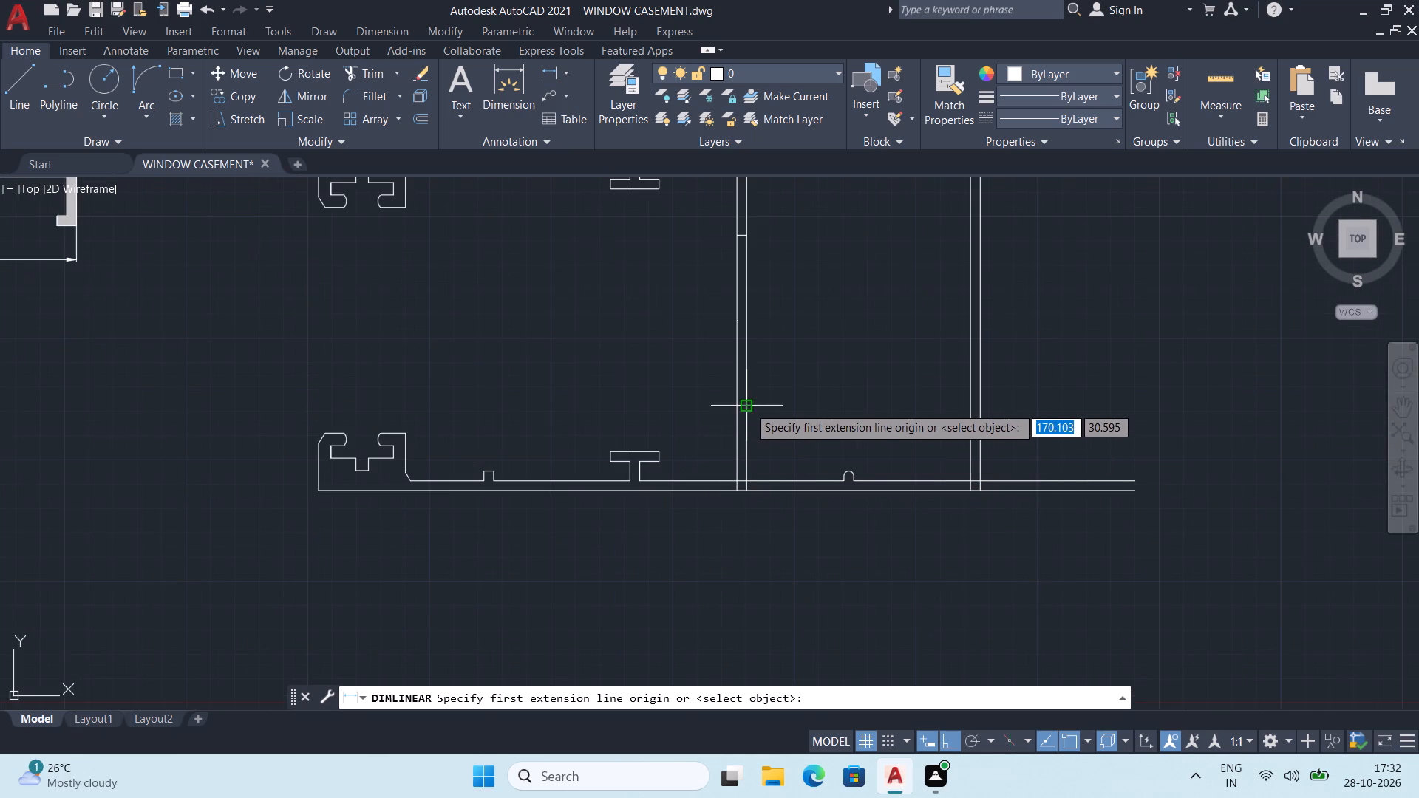
{"action": "scroll", "coordinate": [749, 406], "scroll_direction": "up", "scroll_amount": 2}
{"action": "left_click", "coordinate": [733, 403]}
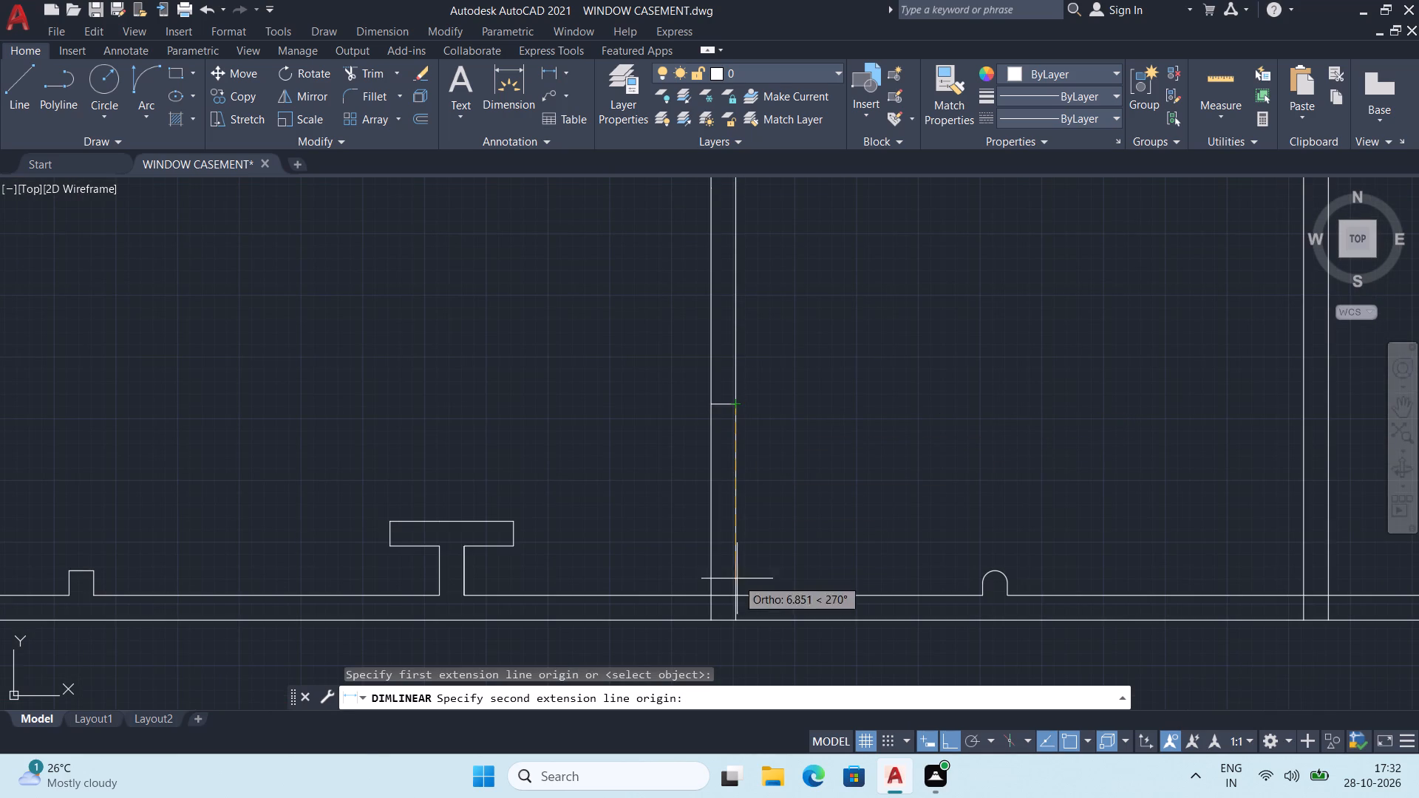
{"action": "left_click", "coordinate": [738, 598]}
{"action": "scroll", "coordinate": [773, 573], "scroll_direction": "down", "scroll_amount": 1}
{"action": "middle_click_drag", "start_coordinate": [789, 567], "coordinate": [780, 562]}
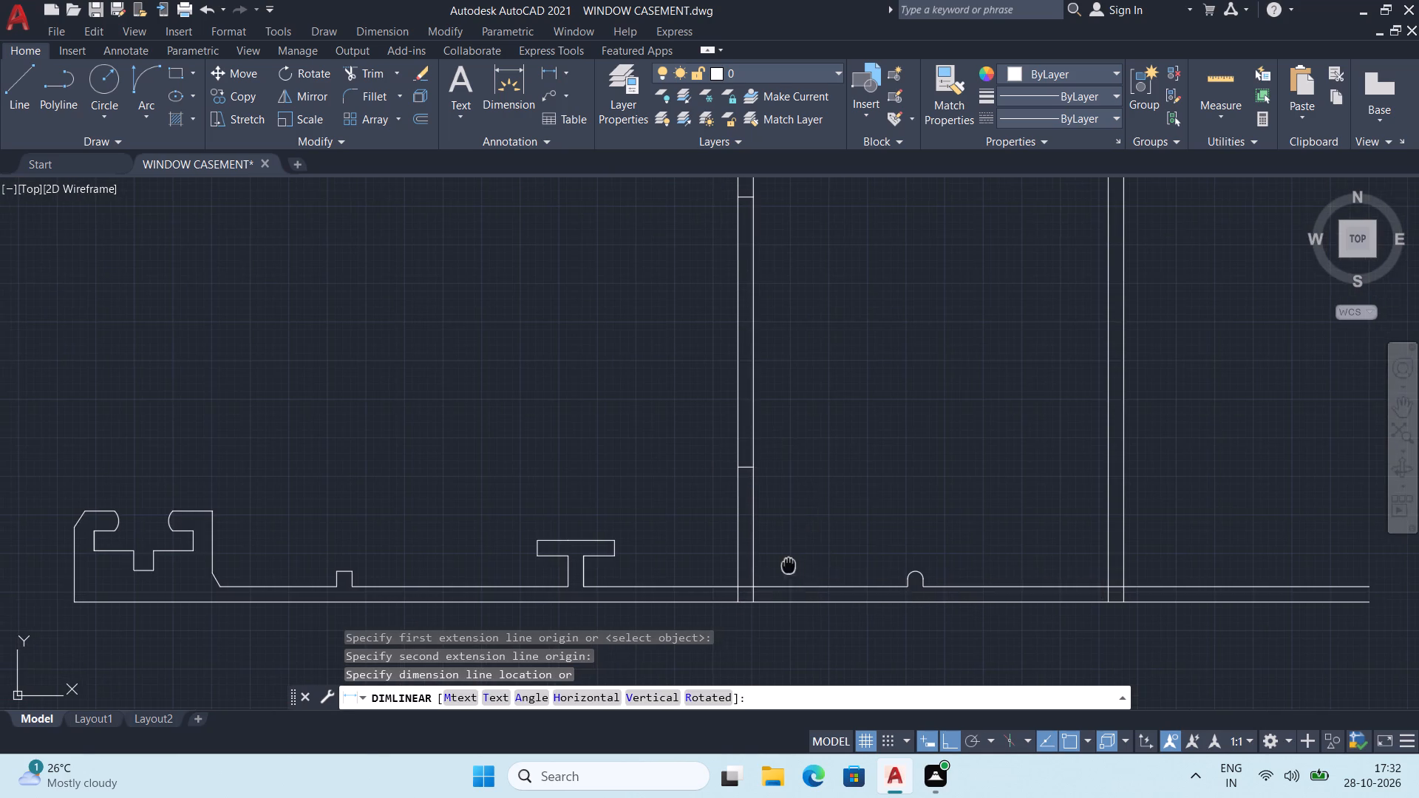
{"action": "middle_click_drag", "start_coordinate": [780, 562], "coordinate": [704, 538]}
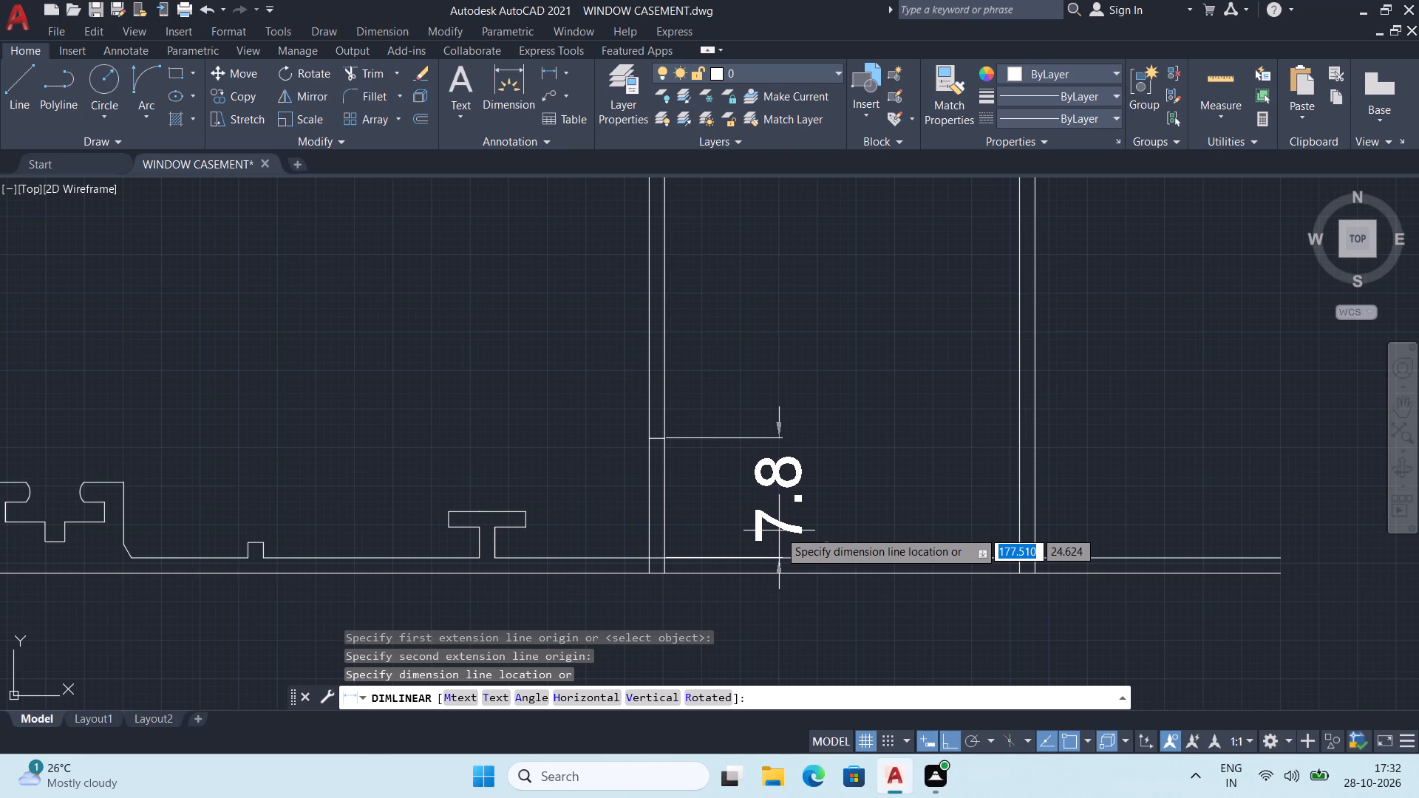
{"action": "scroll", "coordinate": [776, 493], "scroll_direction": "down", "scroll_amount": 1}
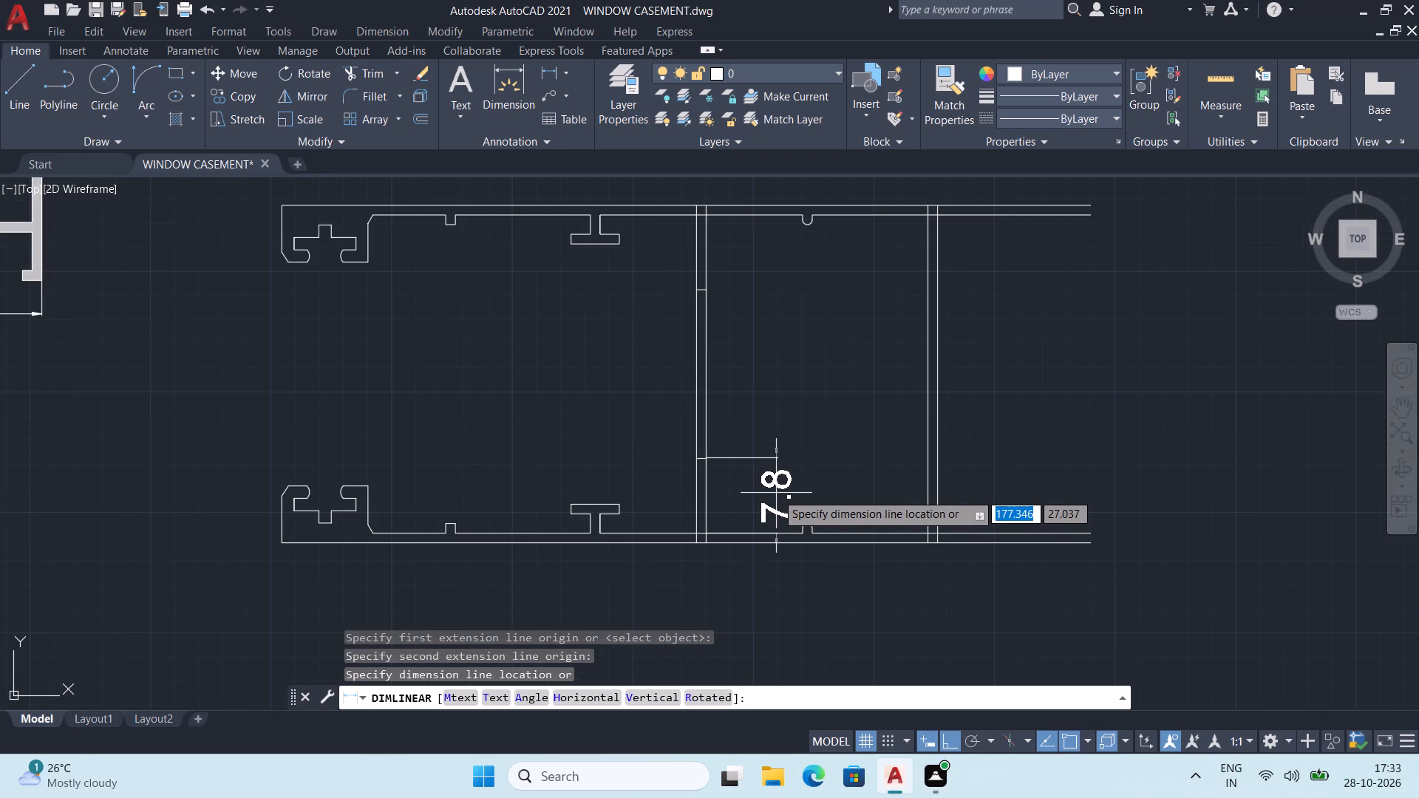
{"action": "key", "text": "Escape"}
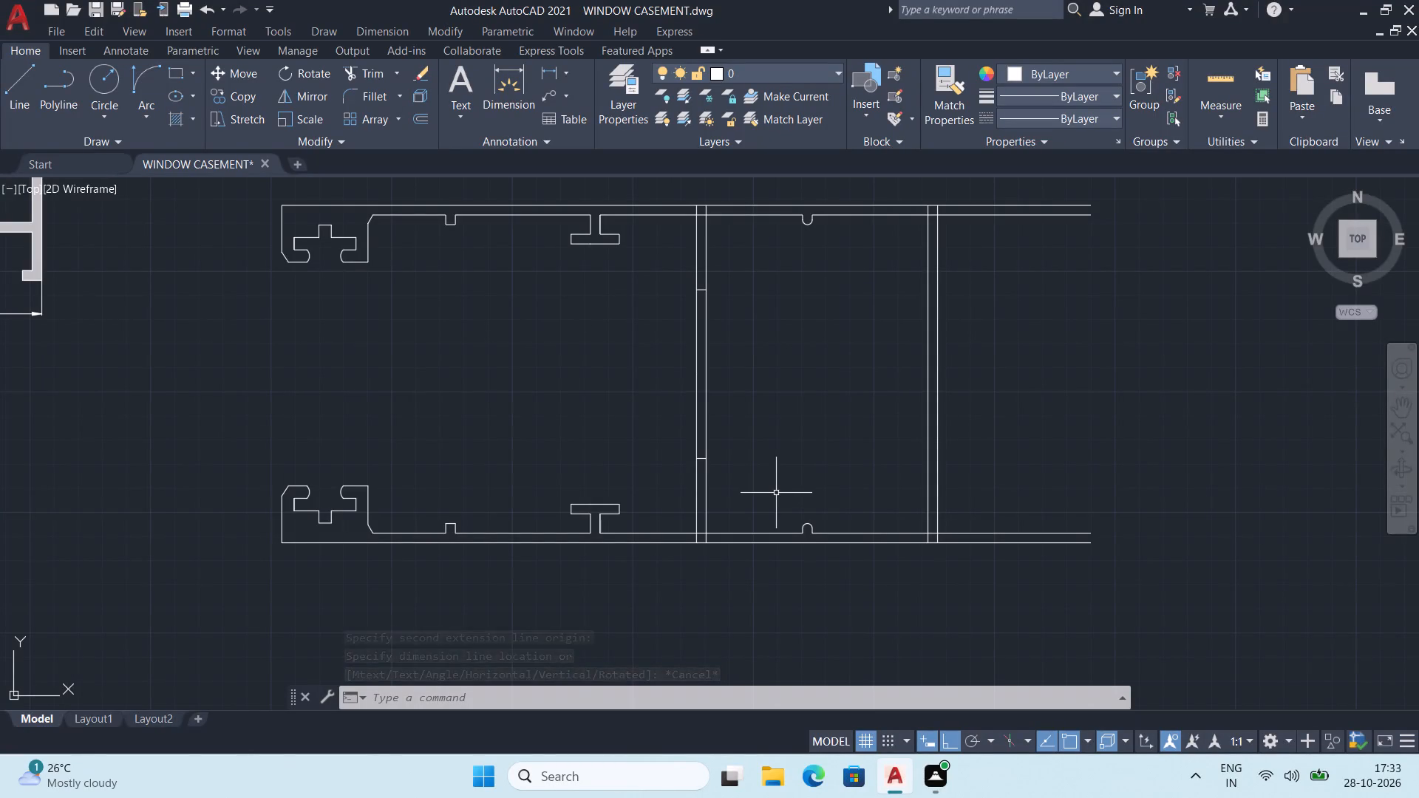
Start a line from the upper short crossing line's right end, try a 3-unit horizontal segment, undo it and draw 4 units instead.
{"action": "middle_click_drag", "start_coordinate": [775, 505], "coordinate": [763, 574]}
{"action": "key", "text": "l"}
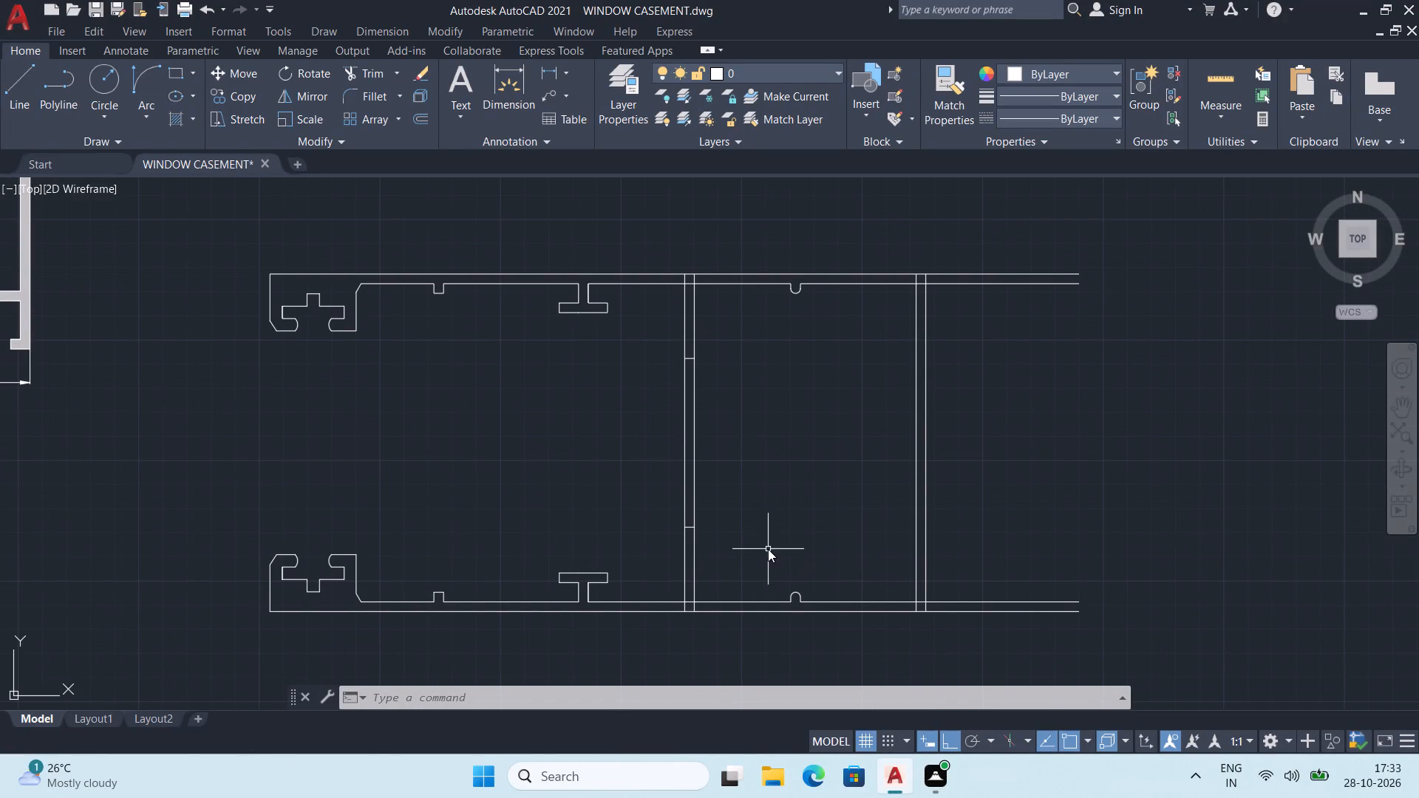
{"action": "key", "text": "Return"}
{"action": "middle_click", "coordinate": [666, 417]}
{"action": "scroll", "coordinate": [701, 372], "scroll_direction": "up", "scroll_amount": 2}
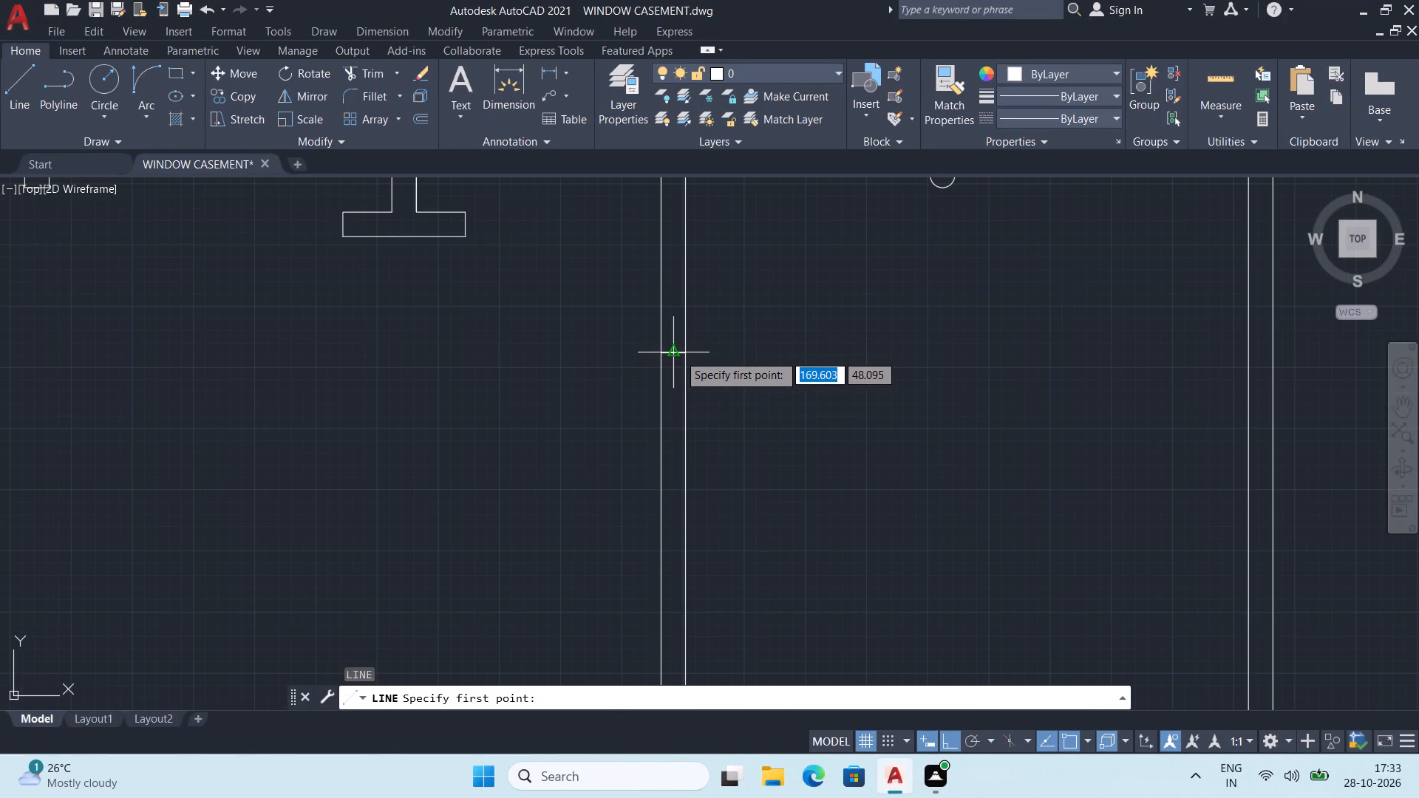
{"action": "left_click", "coordinate": [690, 353]}
{"action": "scroll", "coordinate": [789, 353], "scroll_direction": "down", "scroll_amount": 1}
{"action": "middle_click_drag", "start_coordinate": [789, 353], "coordinate": [728, 330]}
{"action": "key", "text": "3"}
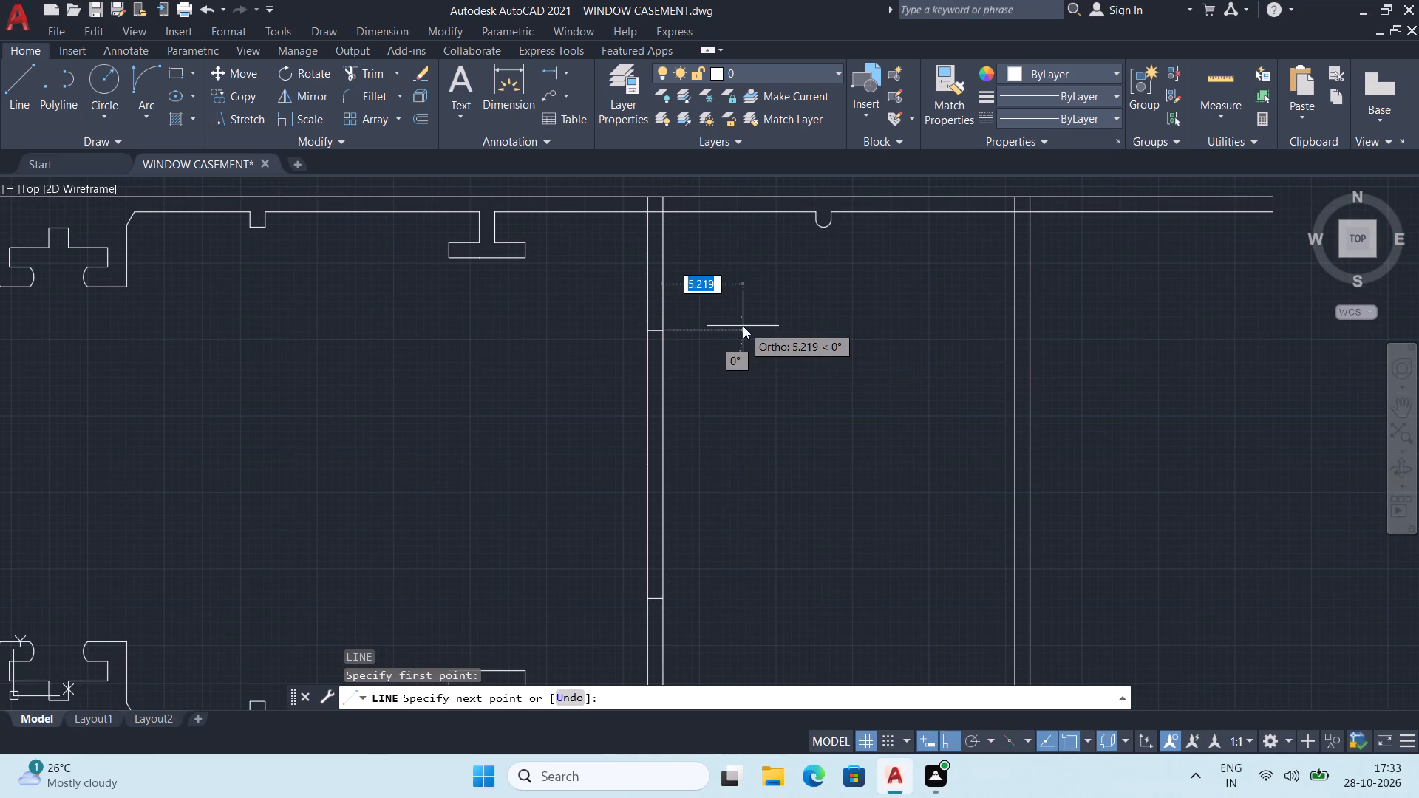
{"action": "key", "text": "Return"}
{"action": "middle_click_drag", "start_coordinate": [743, 532], "coordinate": [777, 451]}
{"action": "middle_click_drag", "start_coordinate": [777, 451], "coordinate": [781, 573]}
{"action": "middle_click_drag", "start_coordinate": [789, 560], "coordinate": [820, 436]}
{"action": "key", "text": "ctrl+z"}
{"action": "middle_click_drag", "start_coordinate": [823, 370], "coordinate": [821, 449]}
{"action": "key", "text": "4"}
{"action": "key", "text": "Return"}
Continue the line 17.5 units down, level with the lower short crossing line, and back to the vertical pair to form a bracket.
{"action": "middle_click_drag", "start_coordinate": [750, 539], "coordinate": [789, 417]}
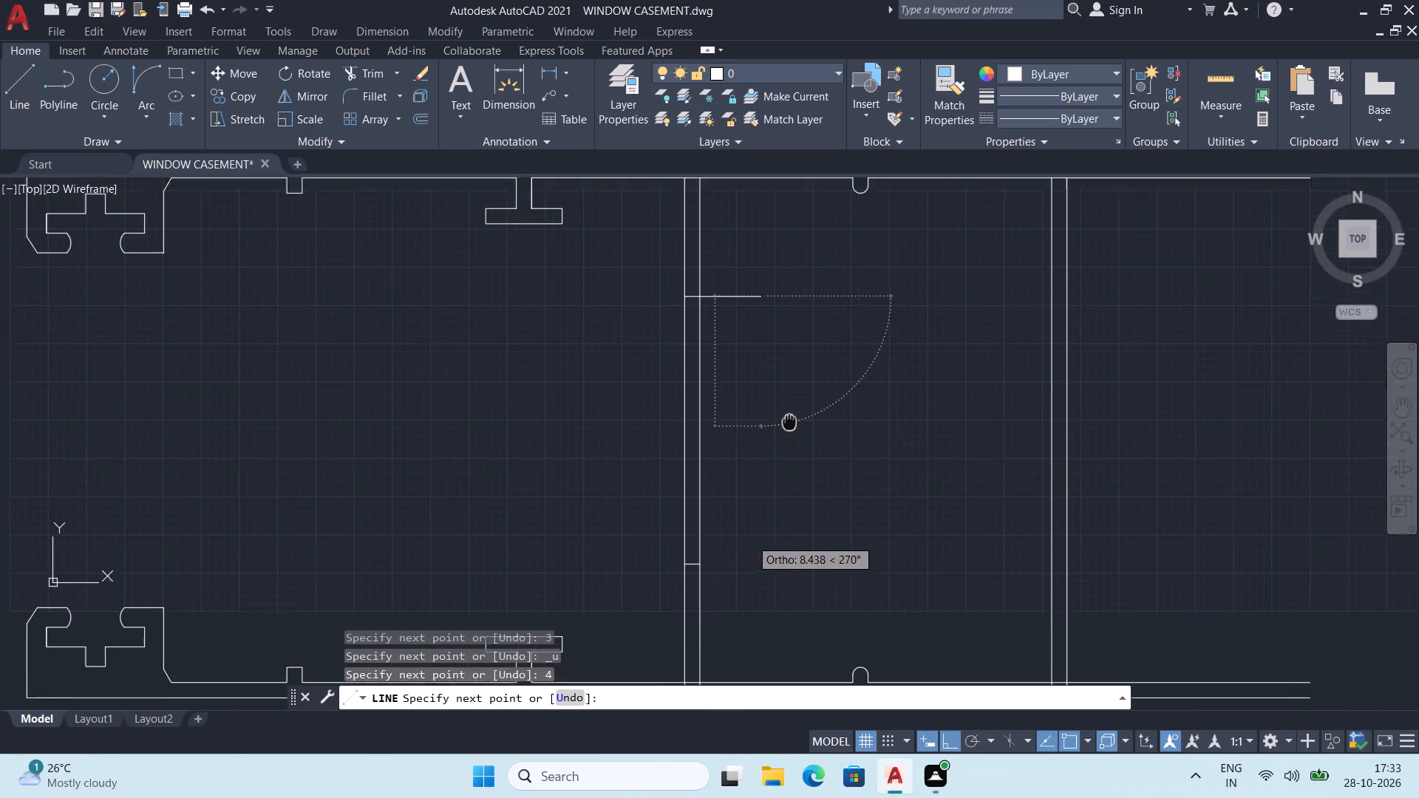
{"action": "middle_click_drag", "start_coordinate": [789, 417], "coordinate": [789, 410]}
{"action": "middle_click_drag", "start_coordinate": [725, 545], "coordinate": [768, 466]}
{"action": "scroll", "coordinate": [764, 488], "scroll_direction": "up", "scroll_amount": 2}
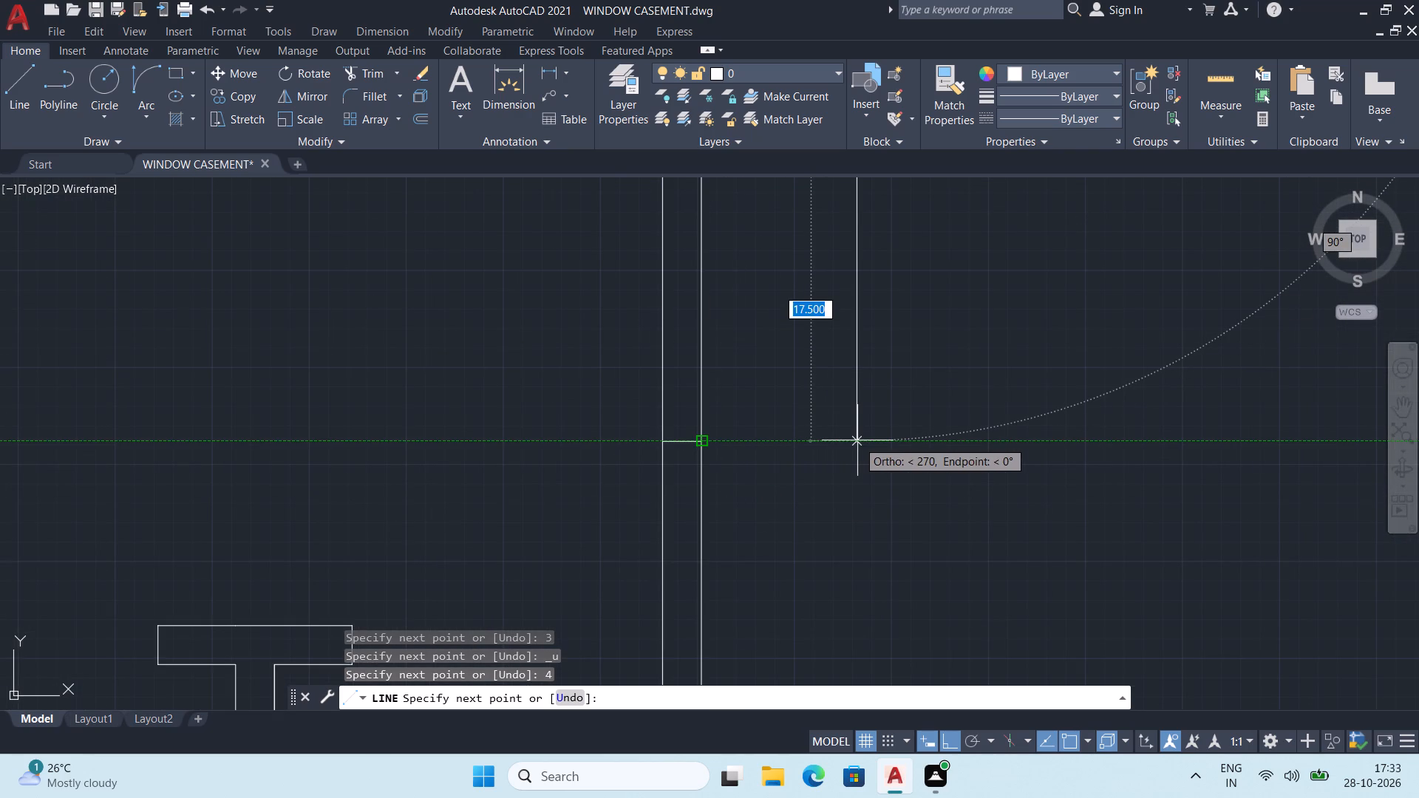
{"action": "left_click", "coordinate": [857, 440]}
{"action": "left_click", "coordinate": [695, 442]}
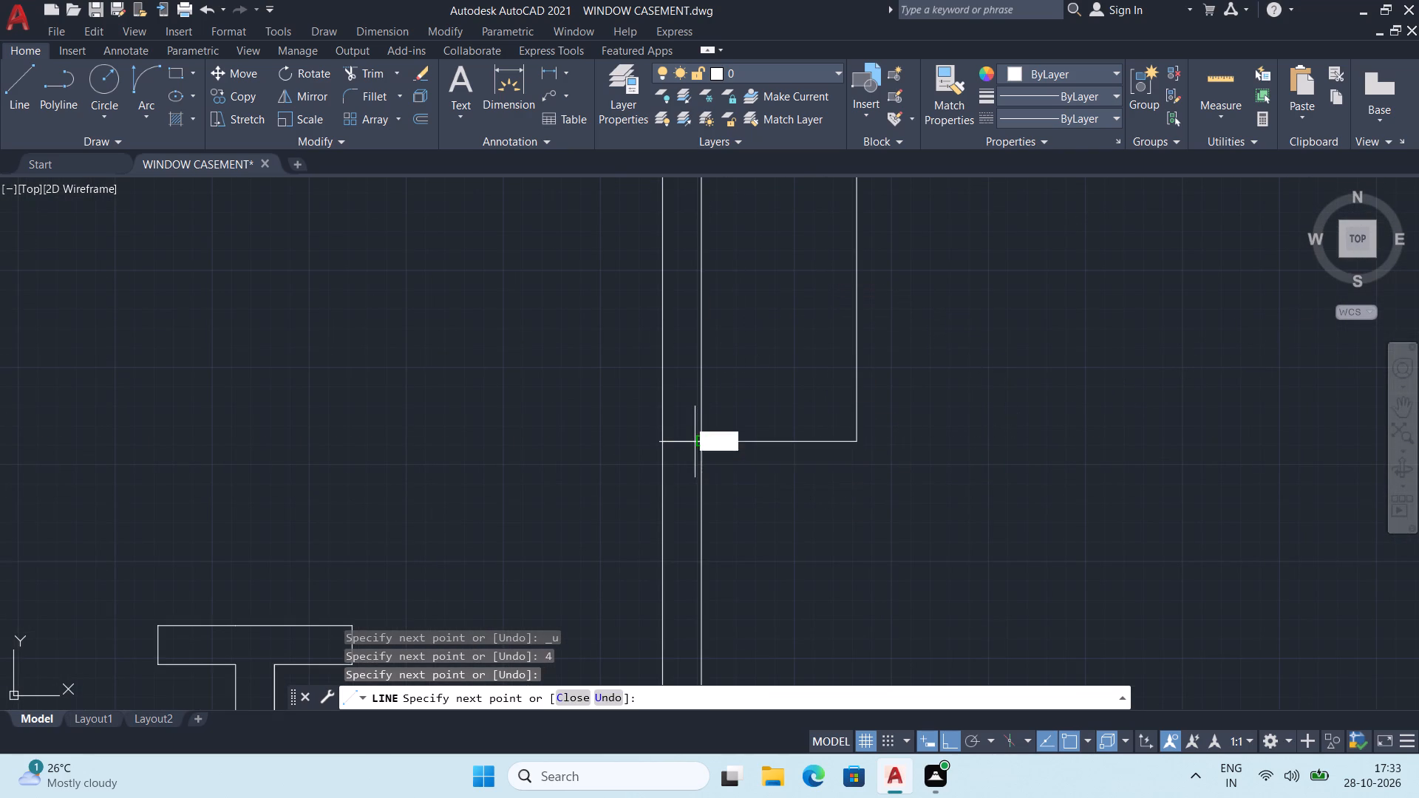
{"action": "key", "text": "Escape"}
{"action": "scroll", "coordinate": [777, 431], "scroll_direction": "down", "scroll_amount": 3}
{"action": "middle_click_drag", "start_coordinate": [839, 496], "coordinate": [845, 562]}
{"action": "middle_click_drag", "start_coordinate": [845, 482], "coordinate": [838, 522]}
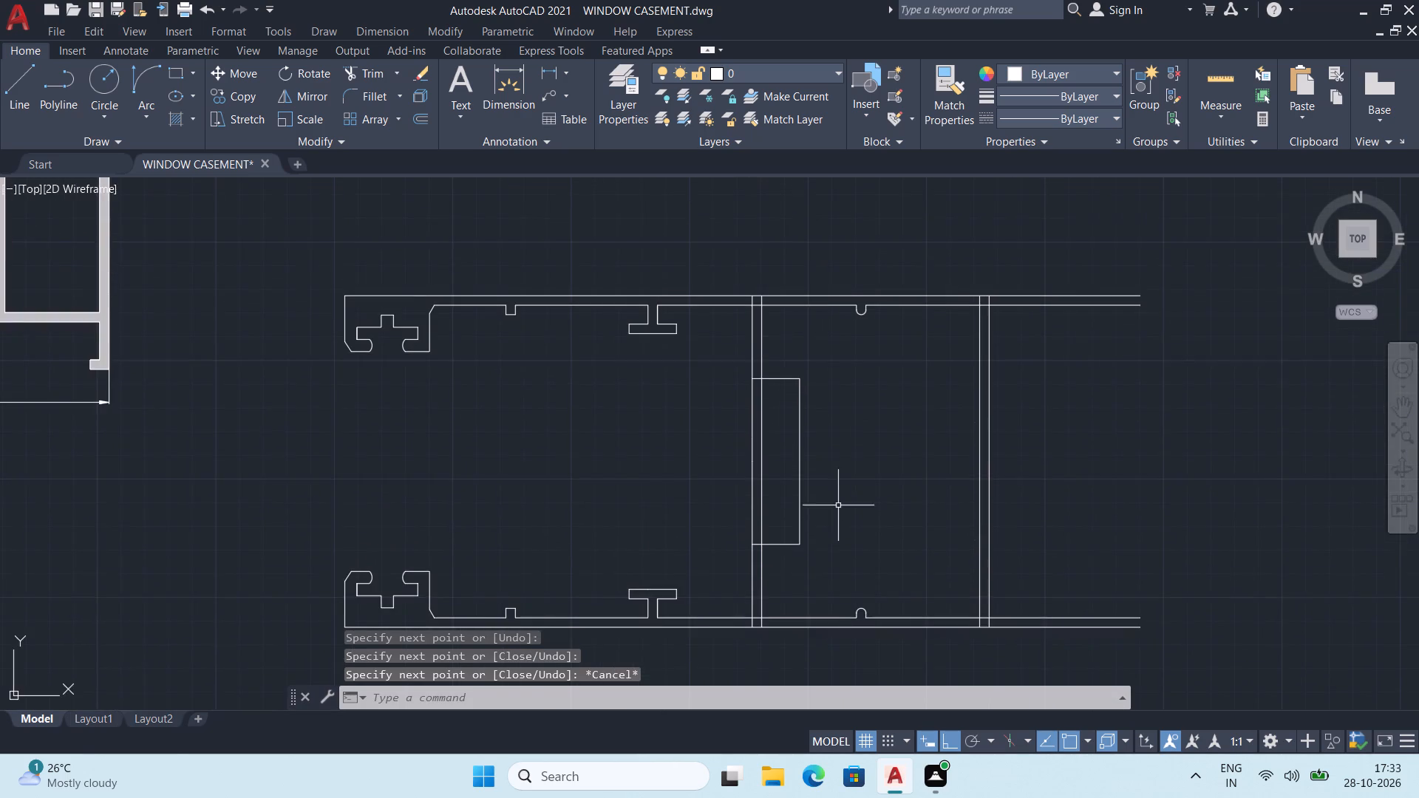
Offset the bracket's vertical, lower and upper lines outward by 1 unit.
{"action": "scroll", "coordinate": [838, 505], "scroll_direction": "up", "scroll_amount": 1}
{"action": "type", "text": "off"}
{"action": "key", "text": "Return"}
{"action": "key", "text": "1"}
{"action": "key", "text": "Return"}
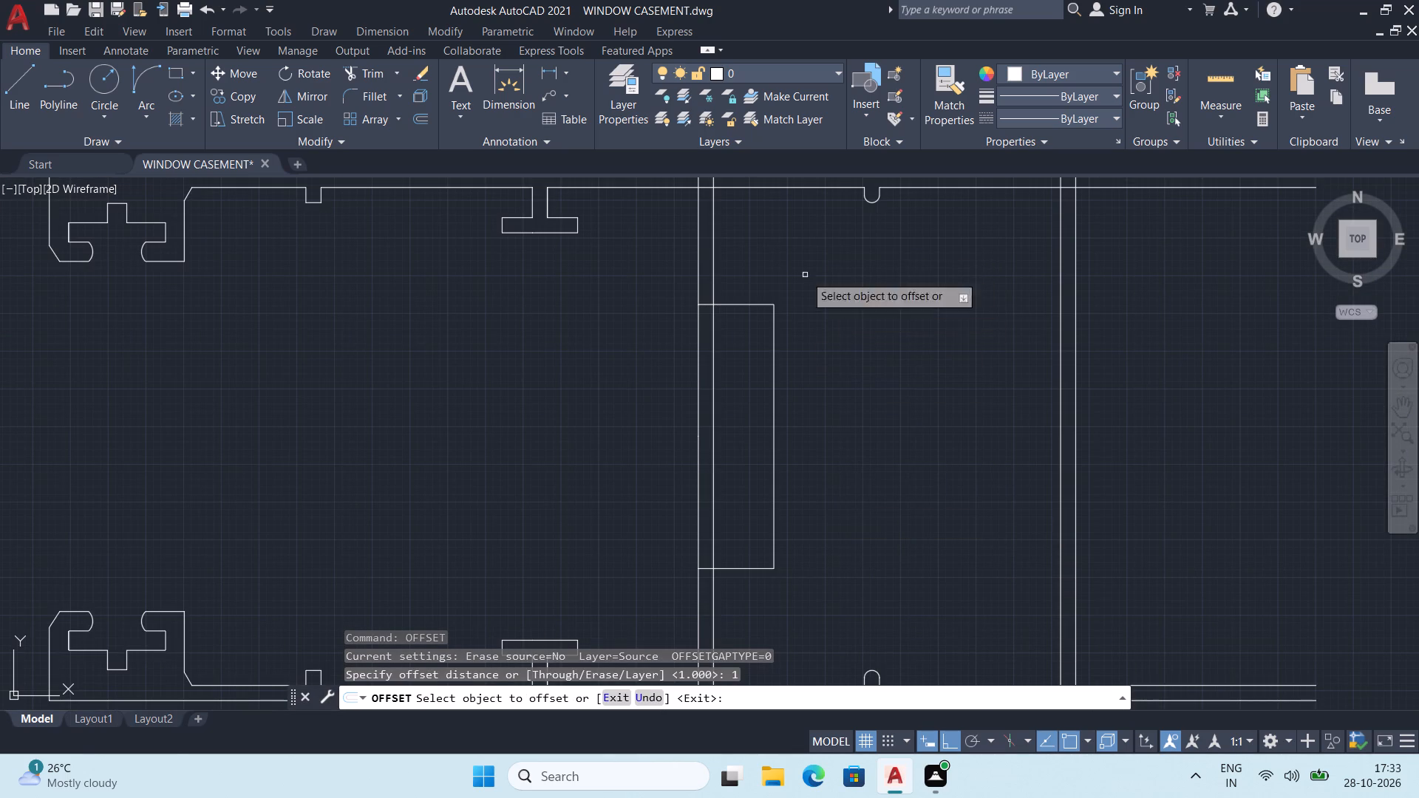
{"action": "left_click", "coordinate": [776, 472]}
{"action": "left_click", "coordinate": [828, 472]}
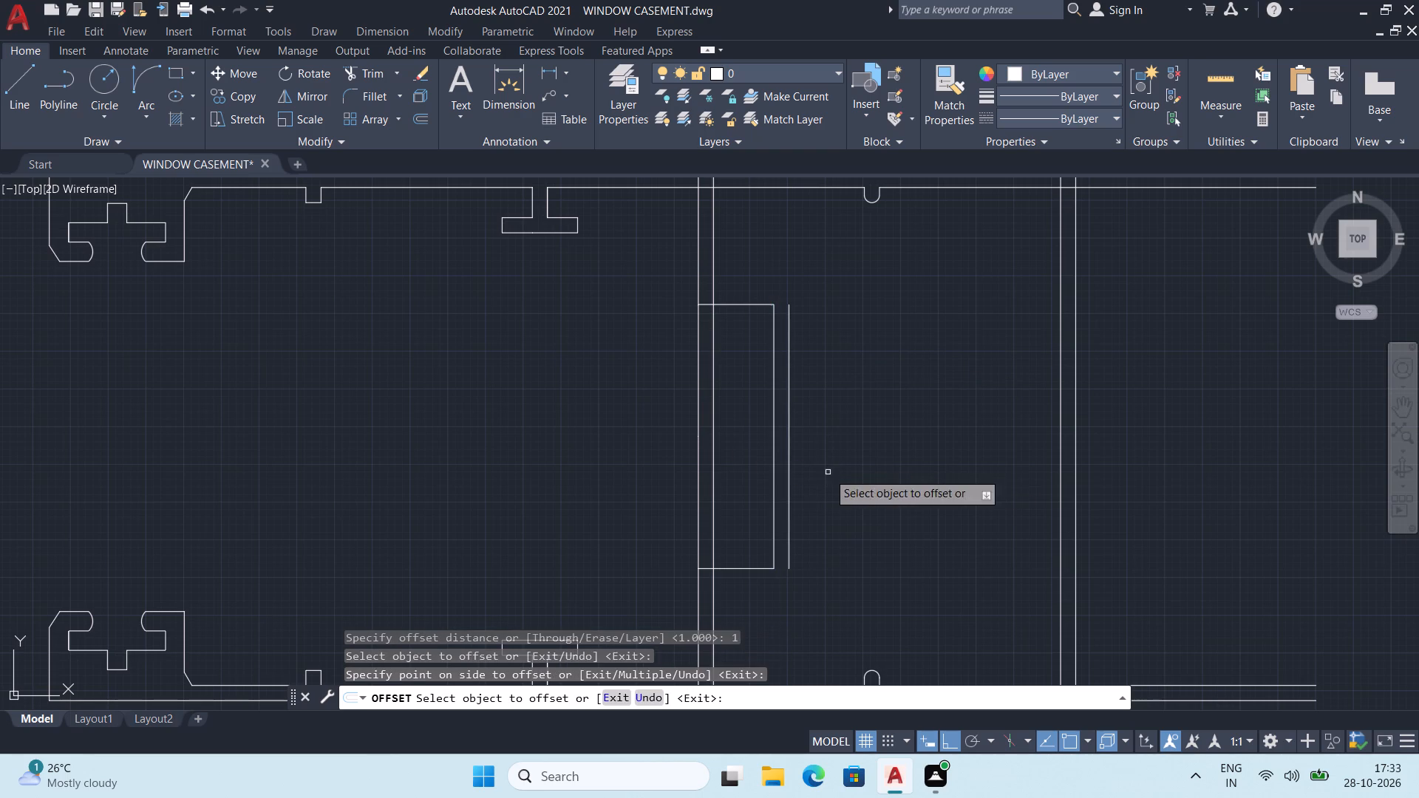
{"action": "left_click", "coordinate": [752, 568]}
{"action": "left_click", "coordinate": [747, 593]}
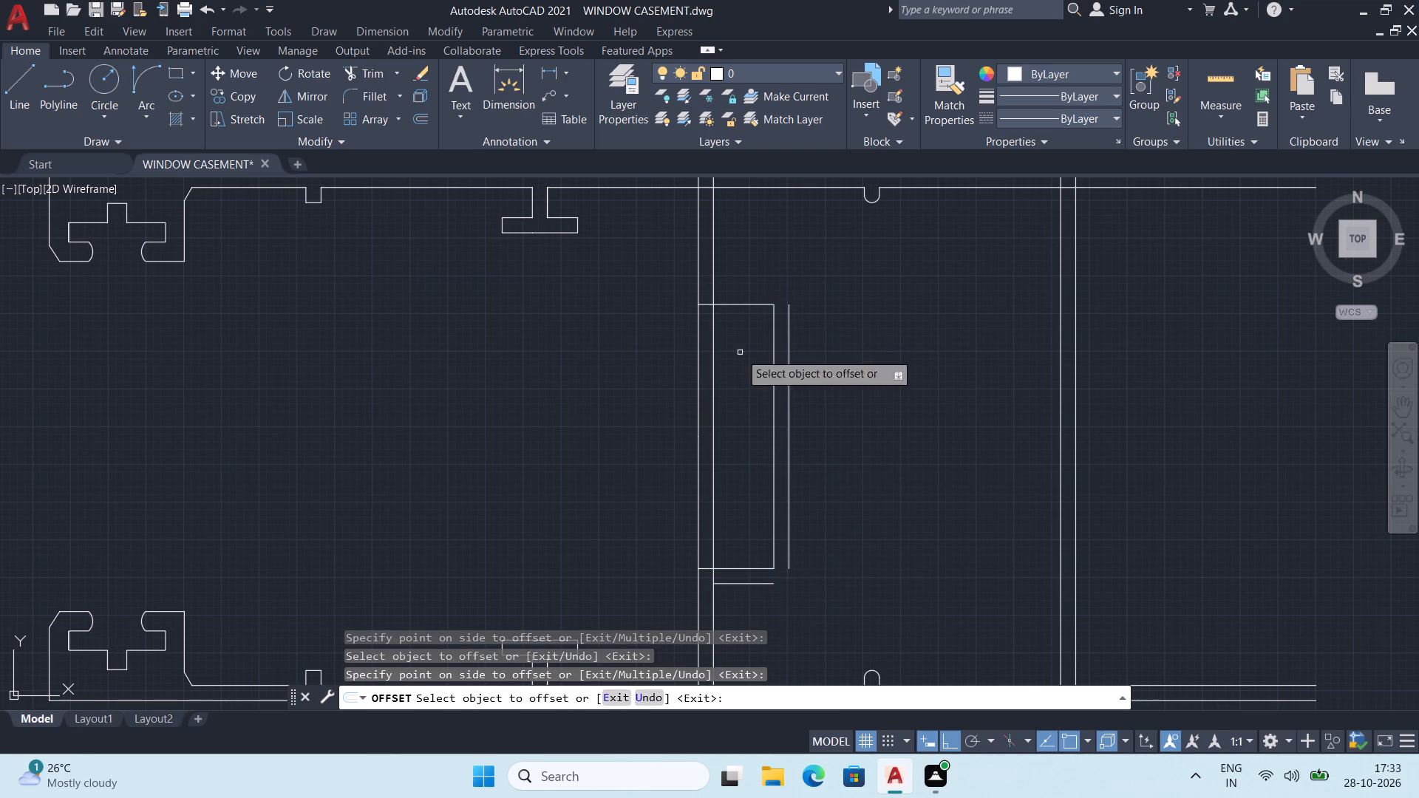
{"action": "left_click", "coordinate": [738, 304]}
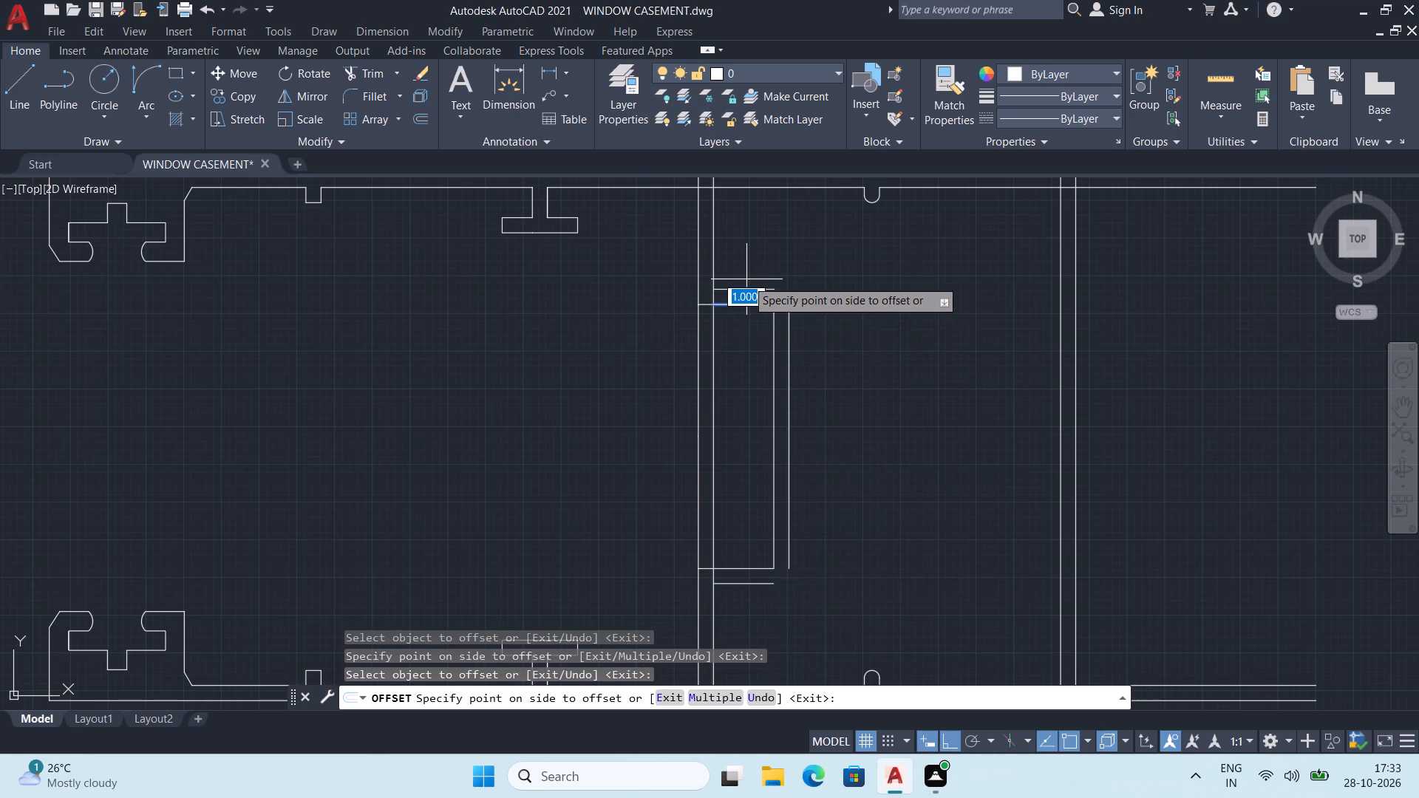
{"action": "left_click", "coordinate": [746, 279]}
{"action": "middle_click_drag", "start_coordinate": [724, 385], "coordinate": [738, 397]}
{"action": "key", "text": "space"}
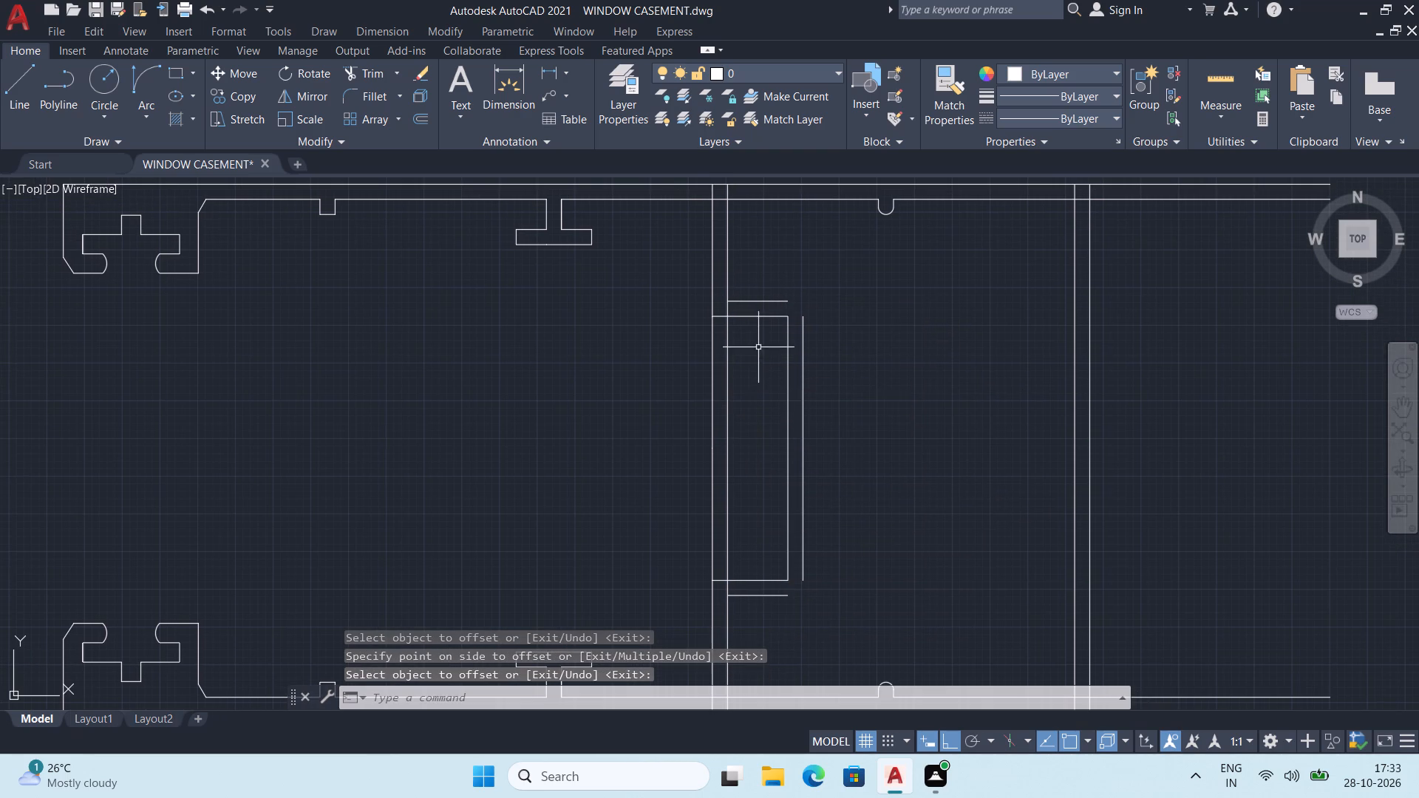
Stretch the upper offset line's outer end and the offset vertical's top end so they cross beyond the bracket's upper corner.
{"action": "left_click", "coordinate": [763, 302]}
{"action": "scroll", "coordinate": [763, 302], "scroll_direction": "up", "scroll_amount": 1}
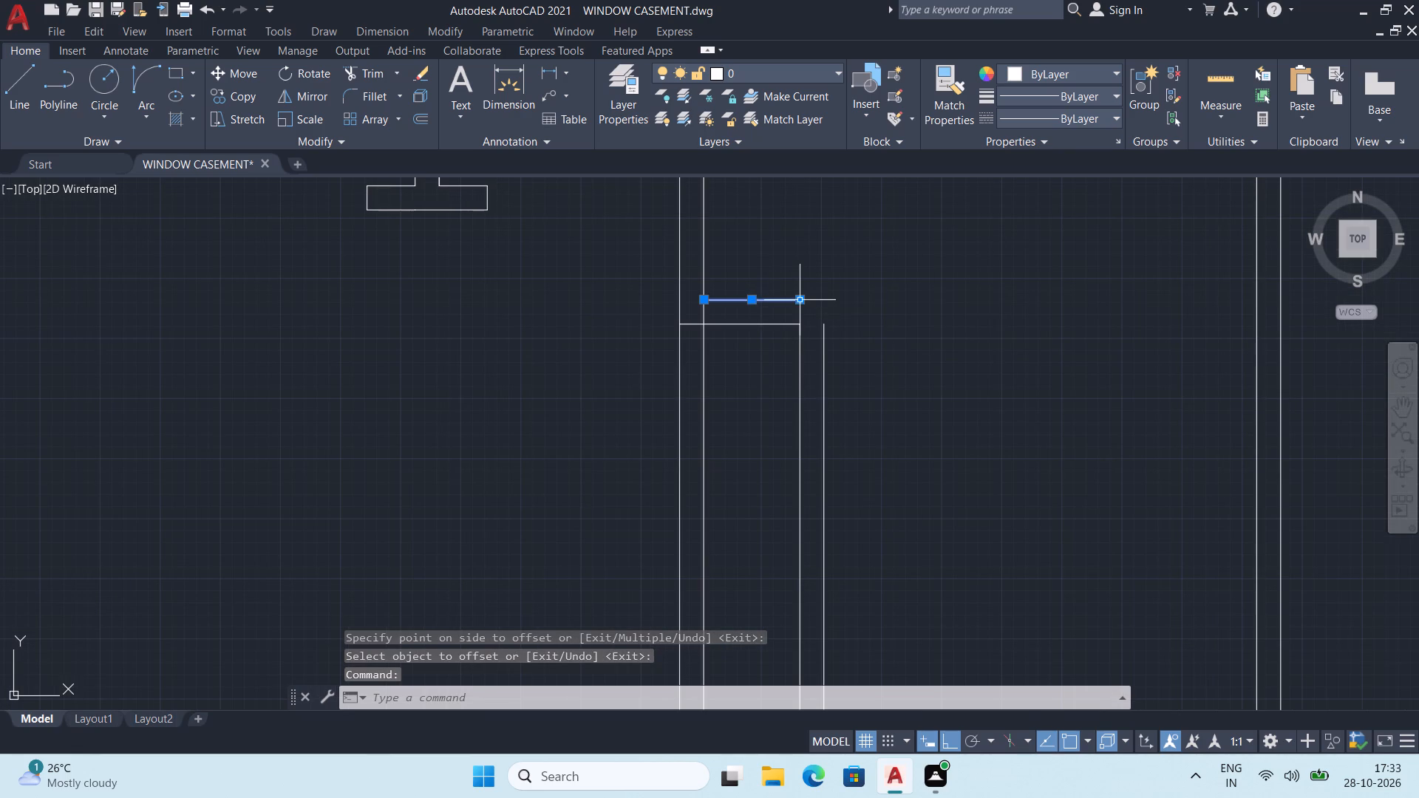
{"action": "left_click", "coordinate": [800, 299]}
{"action": "left_click", "coordinate": [899, 297]}
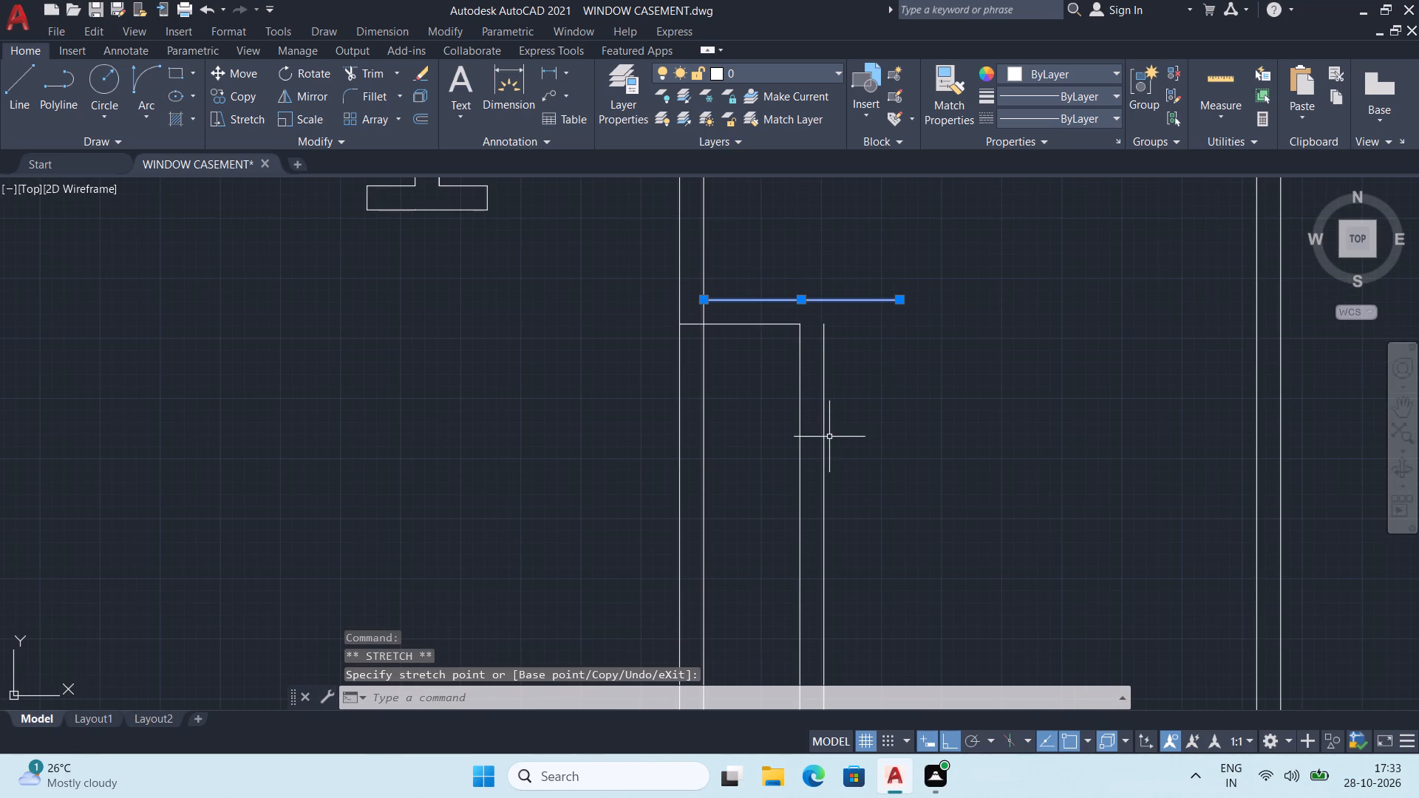
{"action": "left_click", "coordinate": [823, 453]}
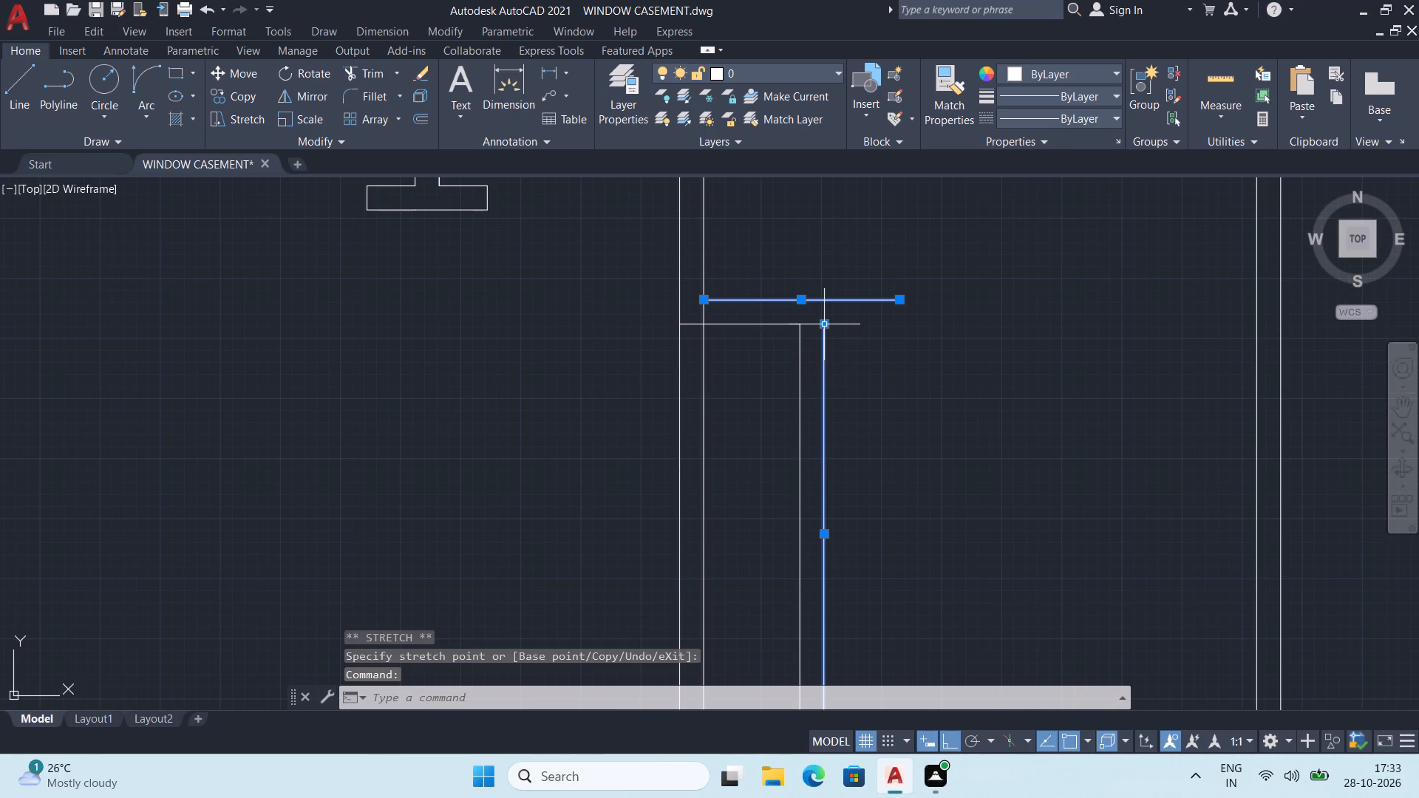
{"action": "left_click", "coordinate": [824, 323]}
{"action": "left_click", "coordinate": [826, 231]}
{"action": "scroll", "coordinate": [834, 367], "scroll_direction": "down", "scroll_amount": 2}
{"action": "middle_click_drag", "start_coordinate": [904, 516], "coordinate": [865, 328]}
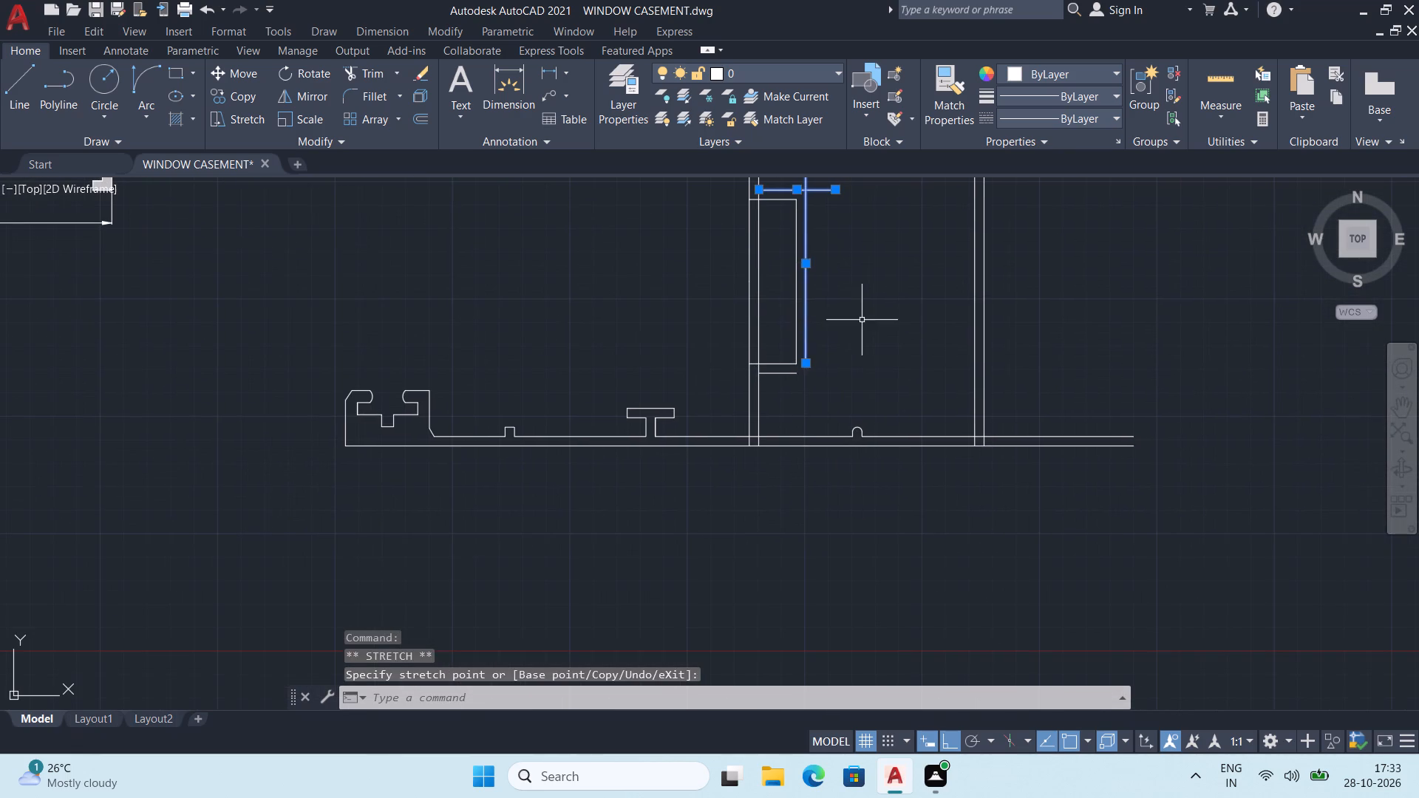
{"action": "key", "text": "Escape"}
Stretch the lower offset line's outer end by about 4 units and the offset vertical's bottom end past it so they cross.
{"action": "scroll", "coordinate": [800, 358], "scroll_direction": "up", "scroll_amount": 3}
{"action": "left_click", "coordinate": [727, 415]}
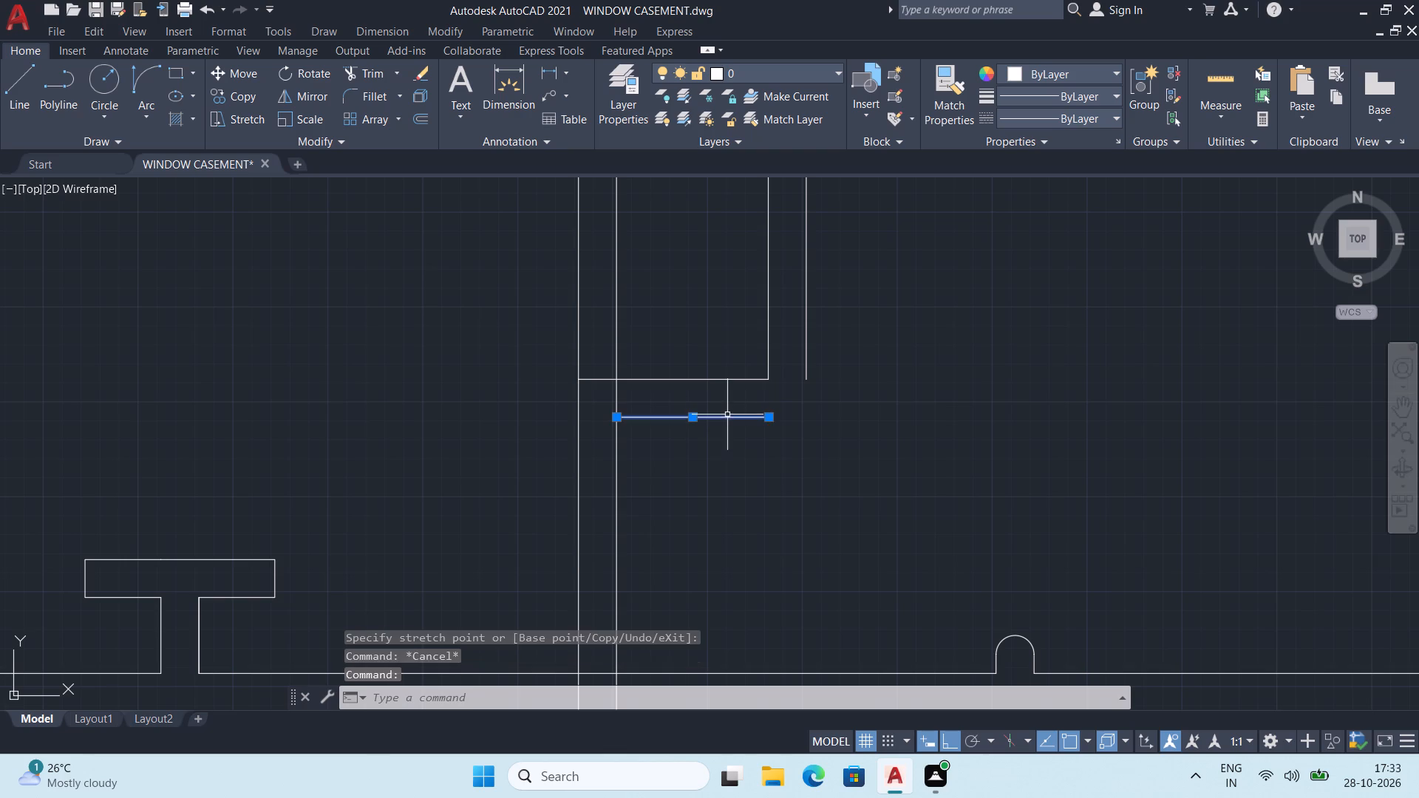
{"action": "left_click", "coordinate": [769, 414]}
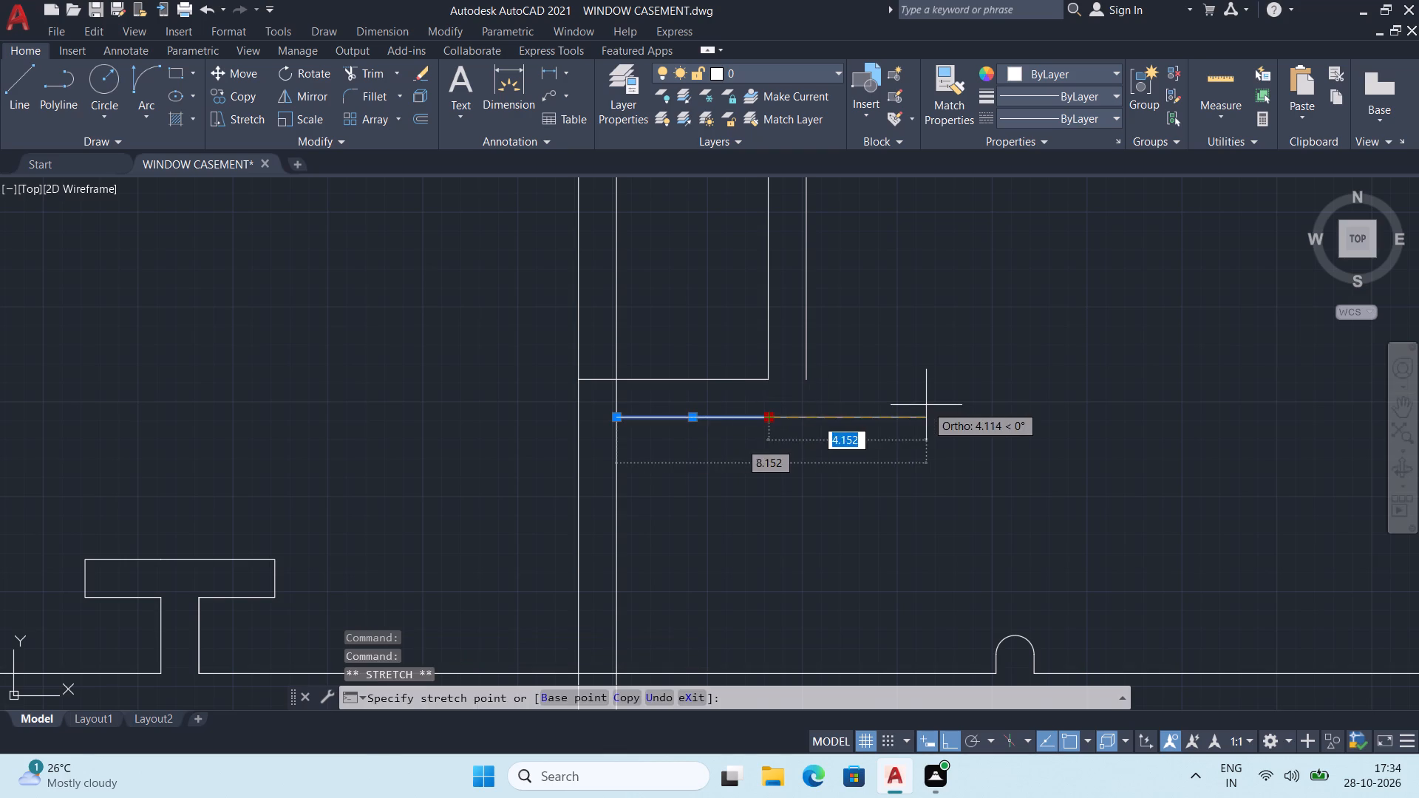
{"action": "left_click", "coordinate": [926, 405]}
{"action": "left_click", "coordinate": [809, 347]}
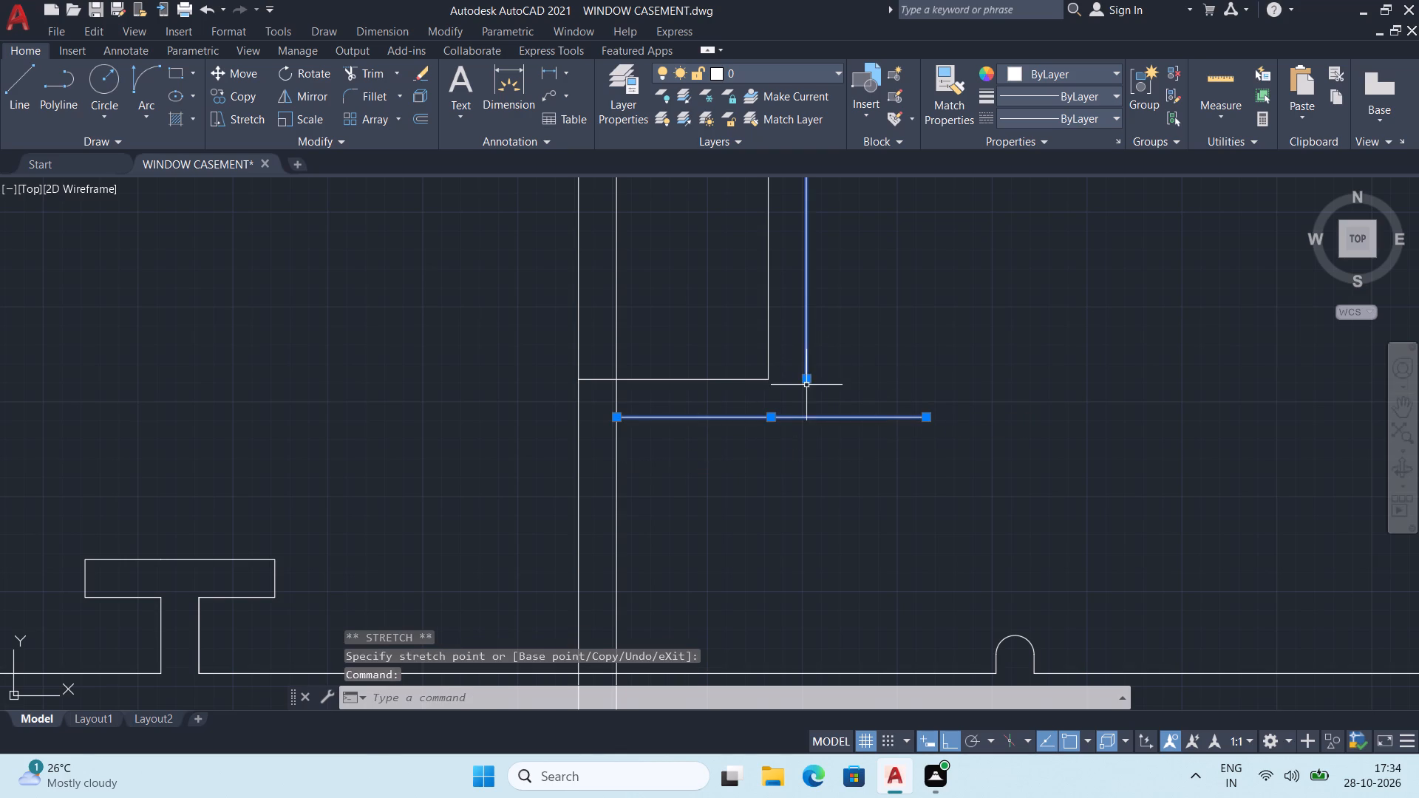
{"action": "left_click", "coordinate": [807, 375]}
{"action": "left_click", "coordinate": [819, 505]}
{"action": "key", "text": "Escape"}
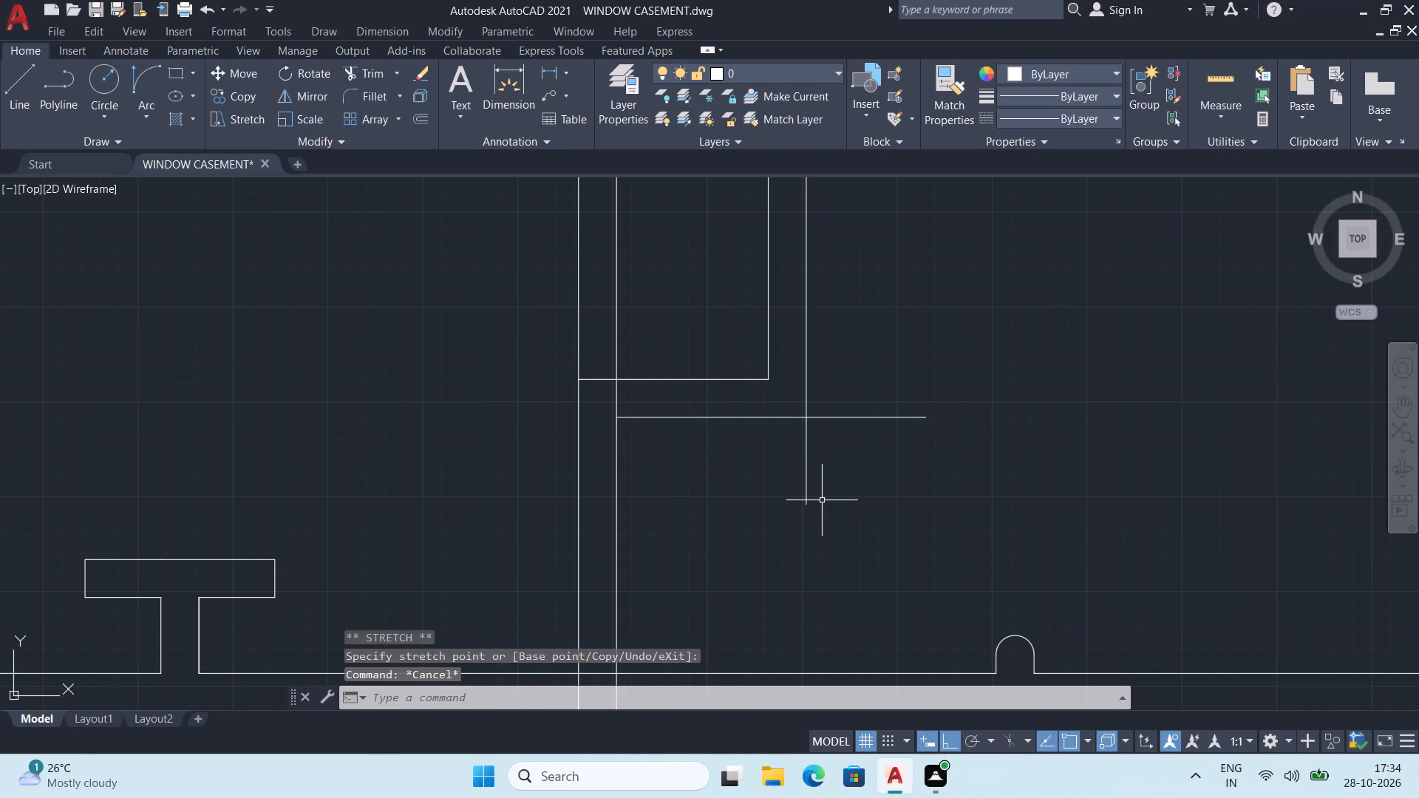
Trim the overshooting line ends at the outer bracket's lower and upper corners to leave square corners.
{"action": "key", "text": "t"}
{"action": "key", "text": "r"}
{"action": "key", "text": "Return"}
{"action": "left_click", "coordinate": [878, 383]}
{"action": "left_click", "coordinate": [784, 486]}
{"action": "scroll", "coordinate": [887, 410], "scroll_direction": "down", "scroll_amount": 3}
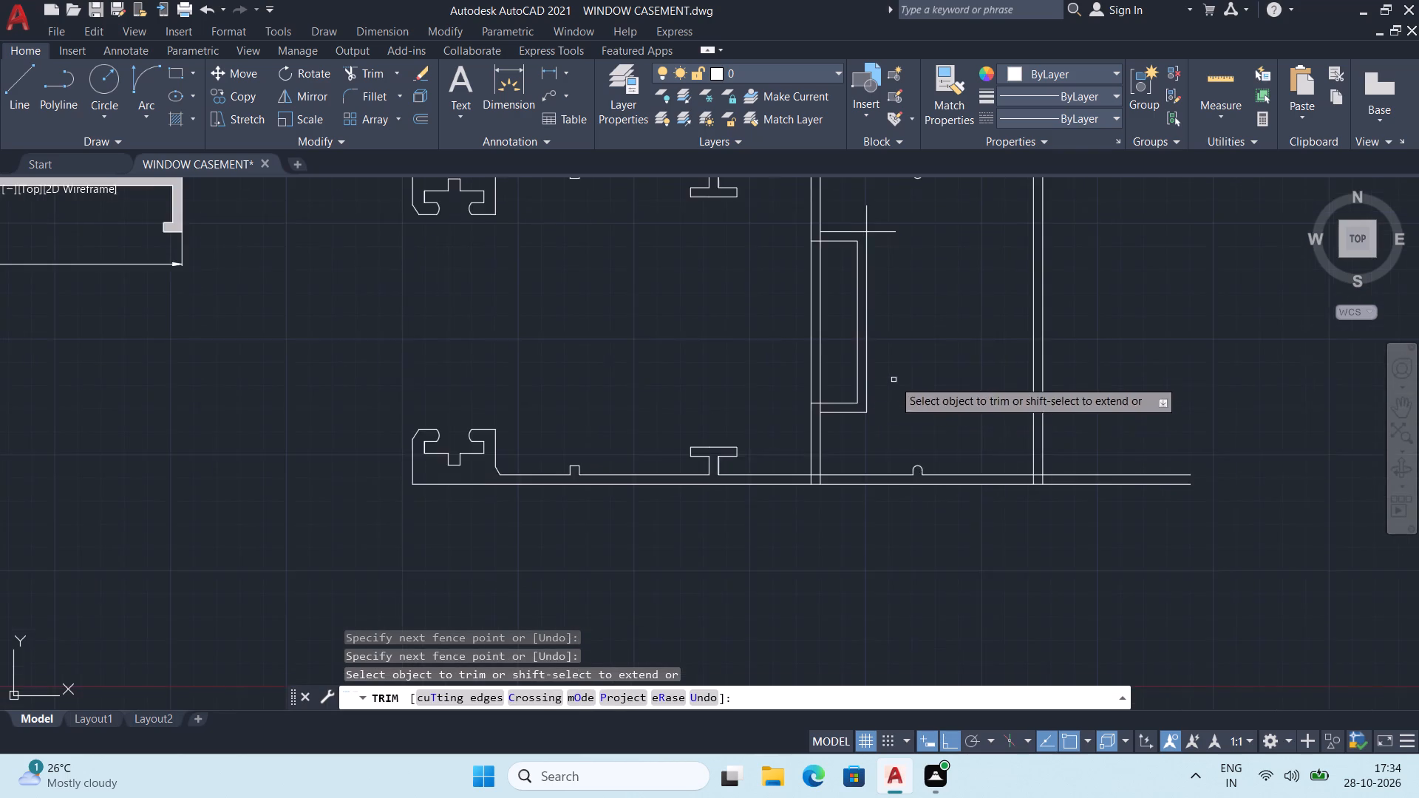
{"action": "middle_click_drag", "start_coordinate": [894, 379], "coordinate": [901, 511]}
{"action": "scroll", "coordinate": [875, 329], "scroll_direction": "up", "scroll_amount": 3}
{"action": "left_click", "coordinate": [845, 389]}
{"action": "left_click", "coordinate": [893, 481]}
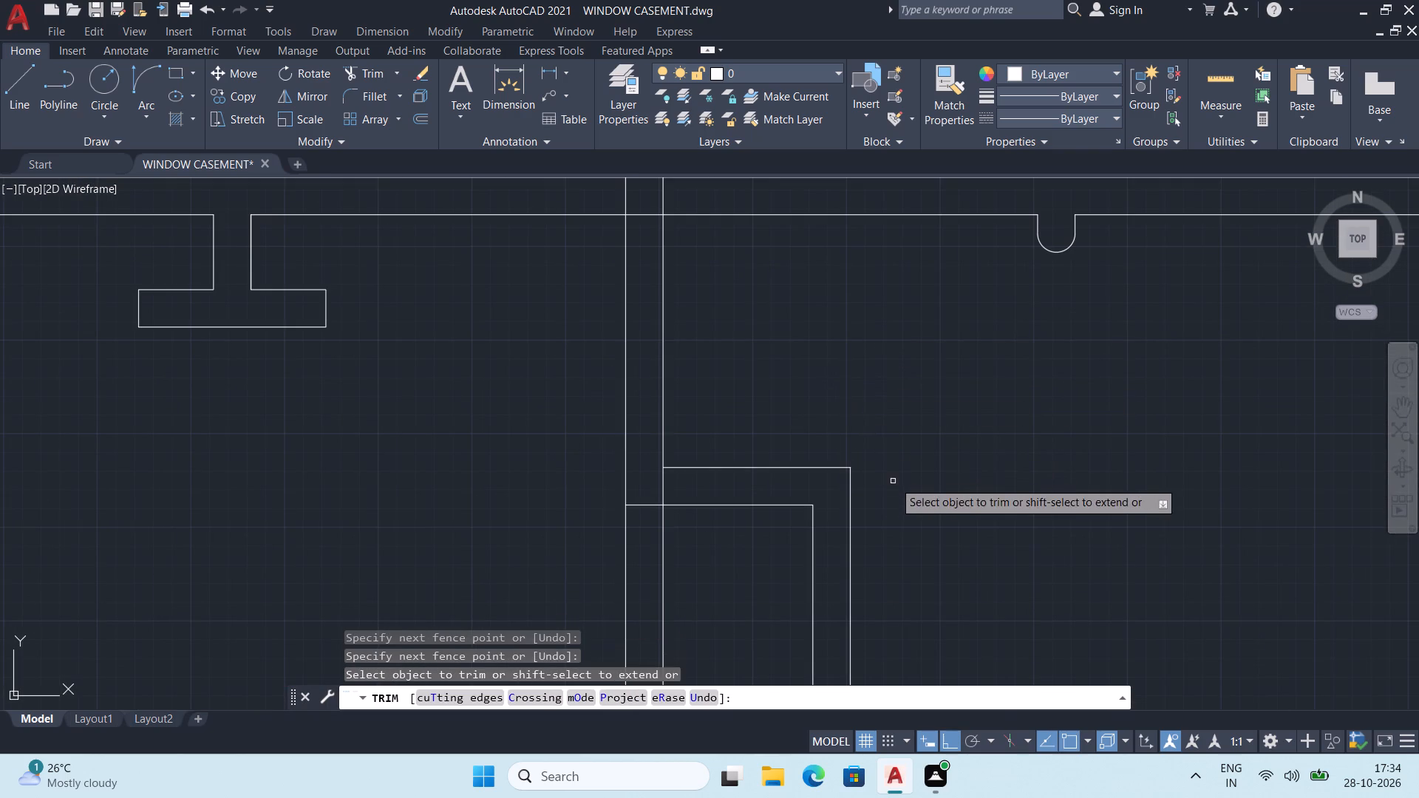
Offset the short upper and lower cross lines between the two web lines by 2 units toward the bracket's middle.
{"action": "scroll", "coordinate": [904, 465], "scroll_direction": "down", "scroll_amount": 3}
{"action": "middle_click_drag", "start_coordinate": [919, 486], "coordinate": [933, 378]}
{"action": "scroll", "coordinate": [865, 472], "scroll_direction": "up", "scroll_amount": 2}
{"action": "middle_click_drag", "start_coordinate": [868, 471], "coordinate": [848, 475]}
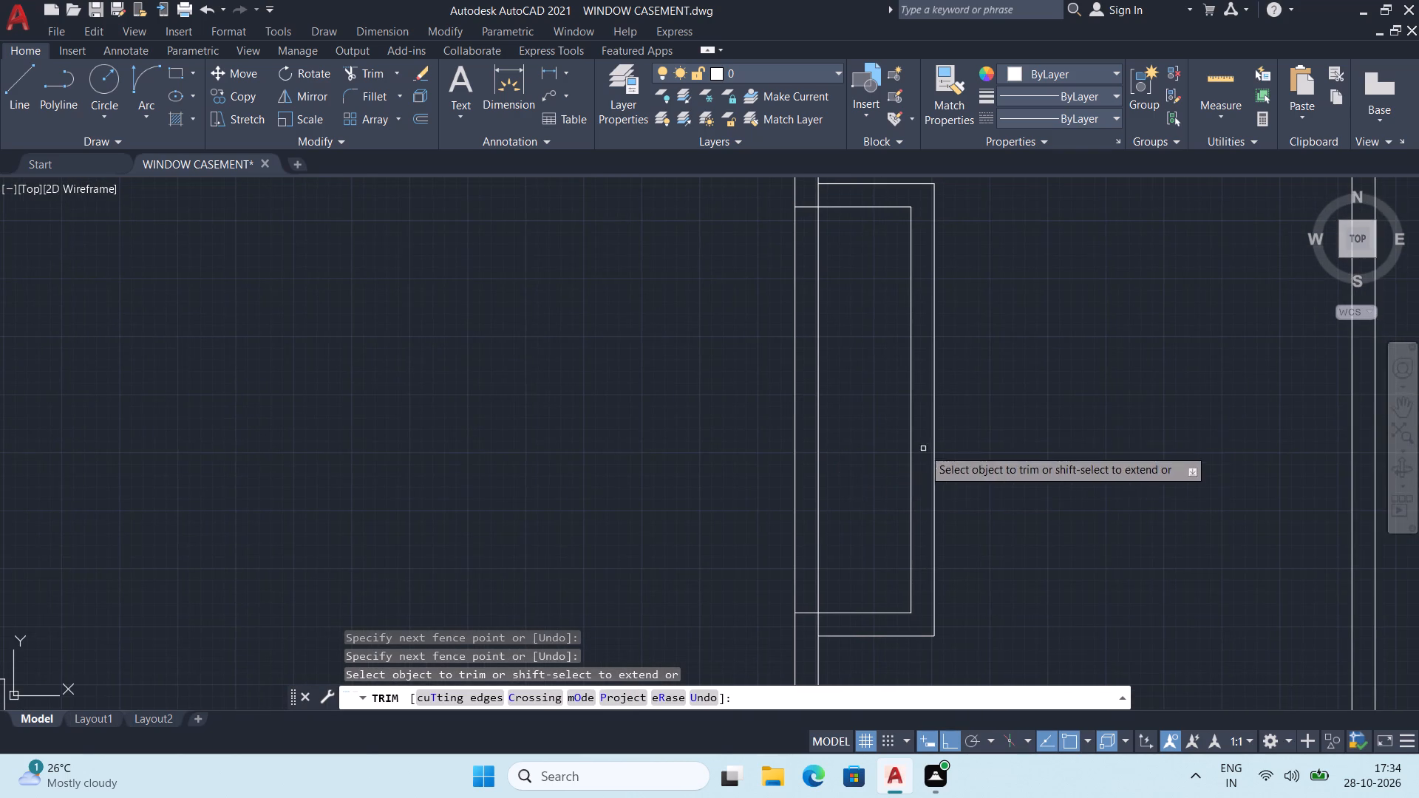
{"action": "key", "text": "space"}
{"action": "scroll", "coordinate": [992, 421], "scroll_direction": "down", "scroll_amount": 1}
{"action": "middle_click_drag", "start_coordinate": [991, 431], "coordinate": [978, 485]}
{"action": "middle_click_drag", "start_coordinate": [973, 503], "coordinate": [964, 474]}
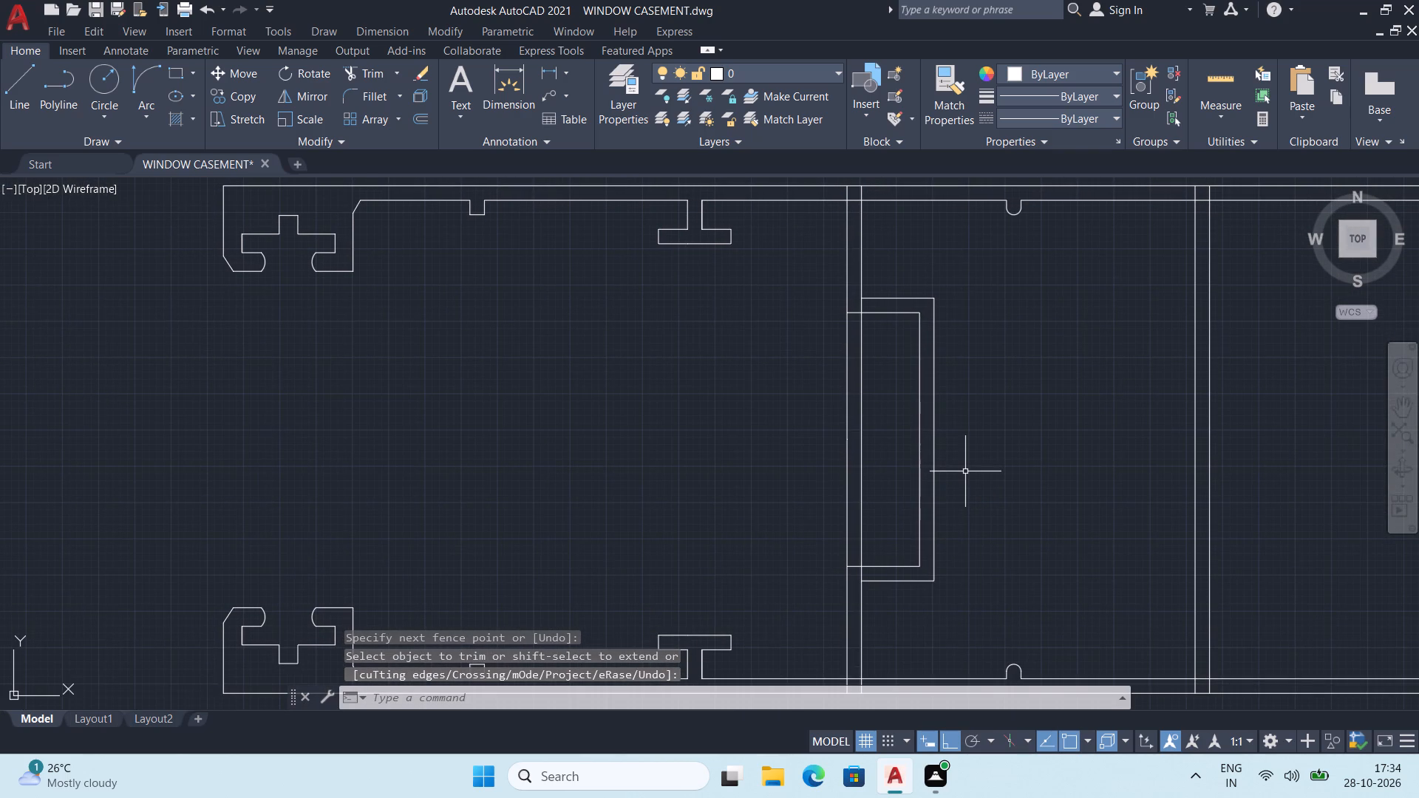
{"action": "key", "text": "o"}
{"action": "type", "text": "ff"}
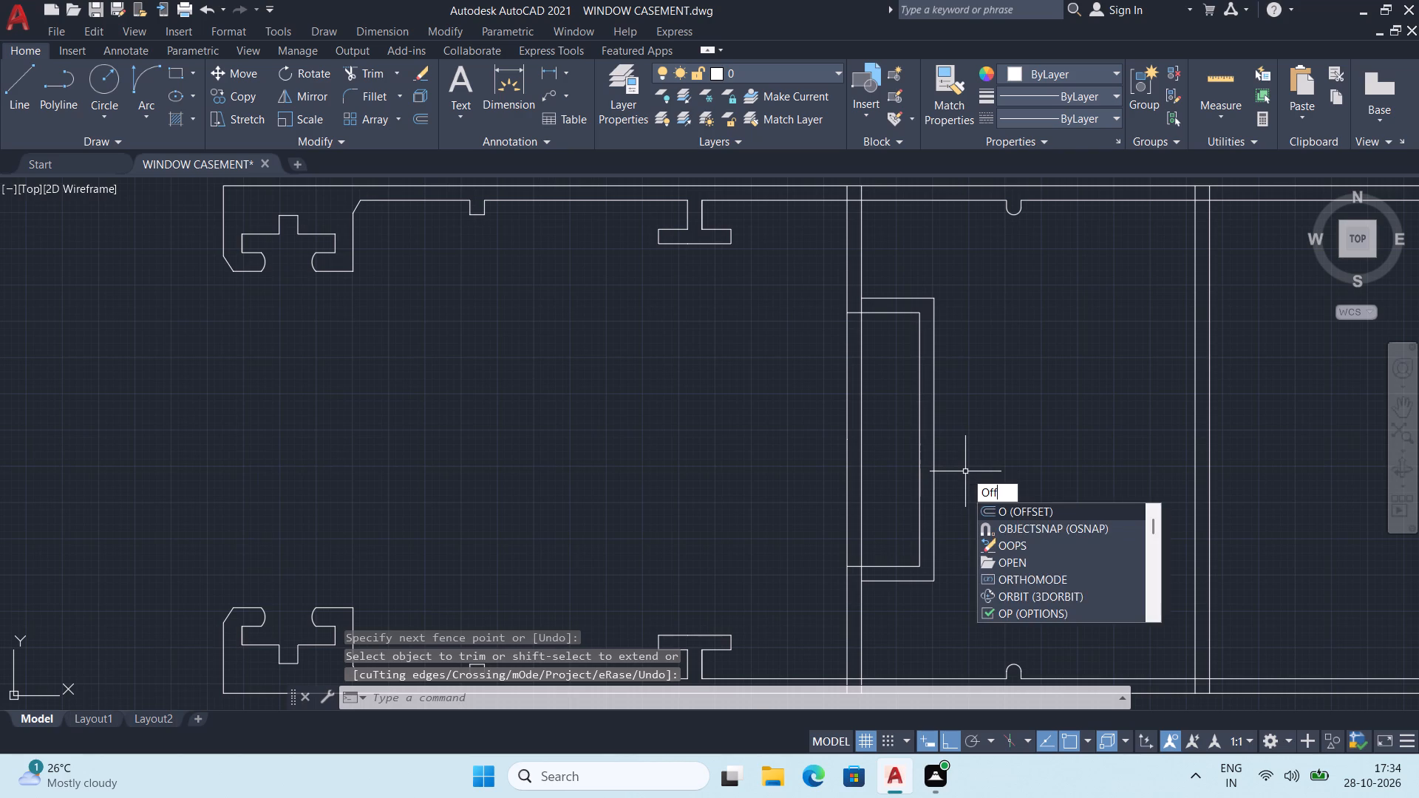
{"action": "key", "text": "Return"}
{"action": "key", "text": "2"}
{"action": "key", "text": "Return"}
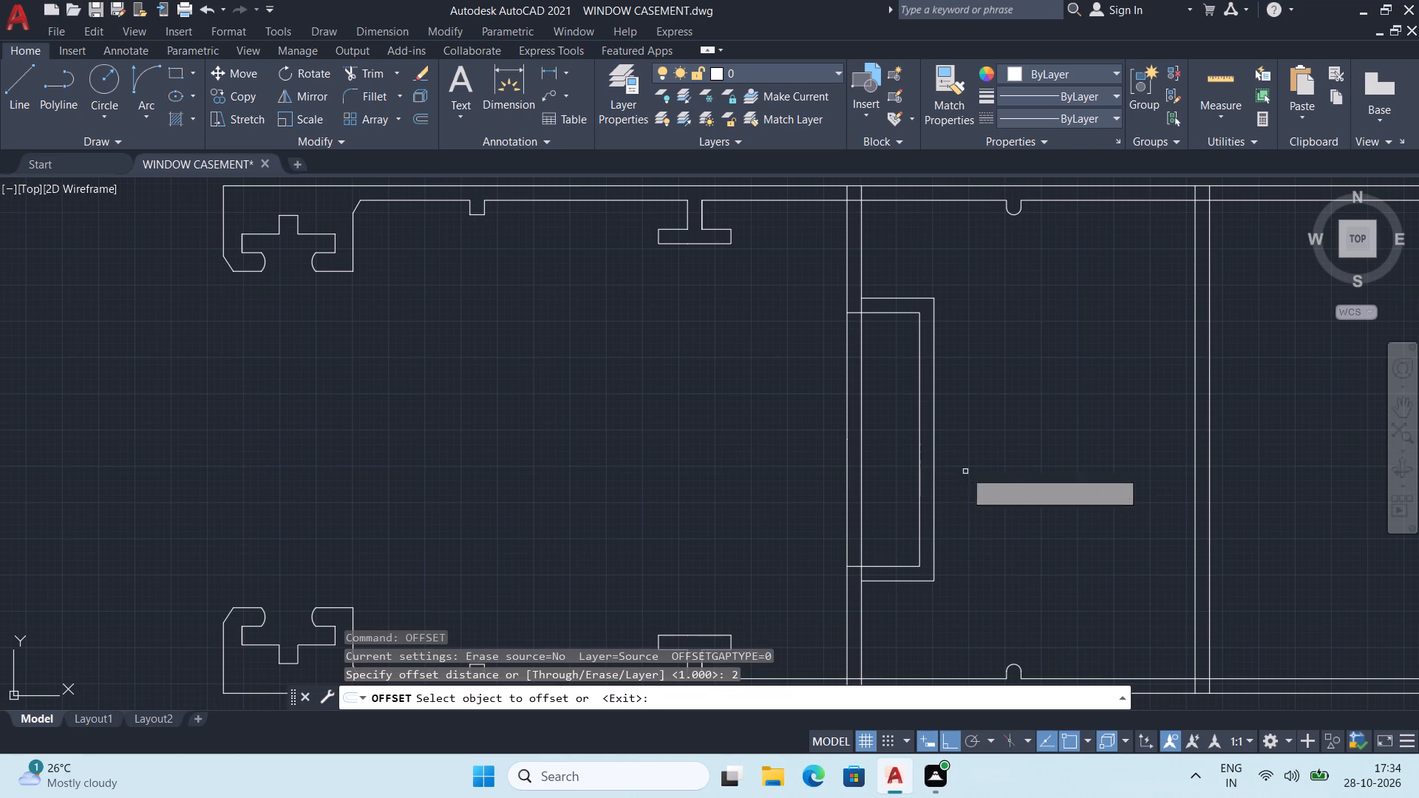
{"action": "left_click", "coordinate": [855, 314]}
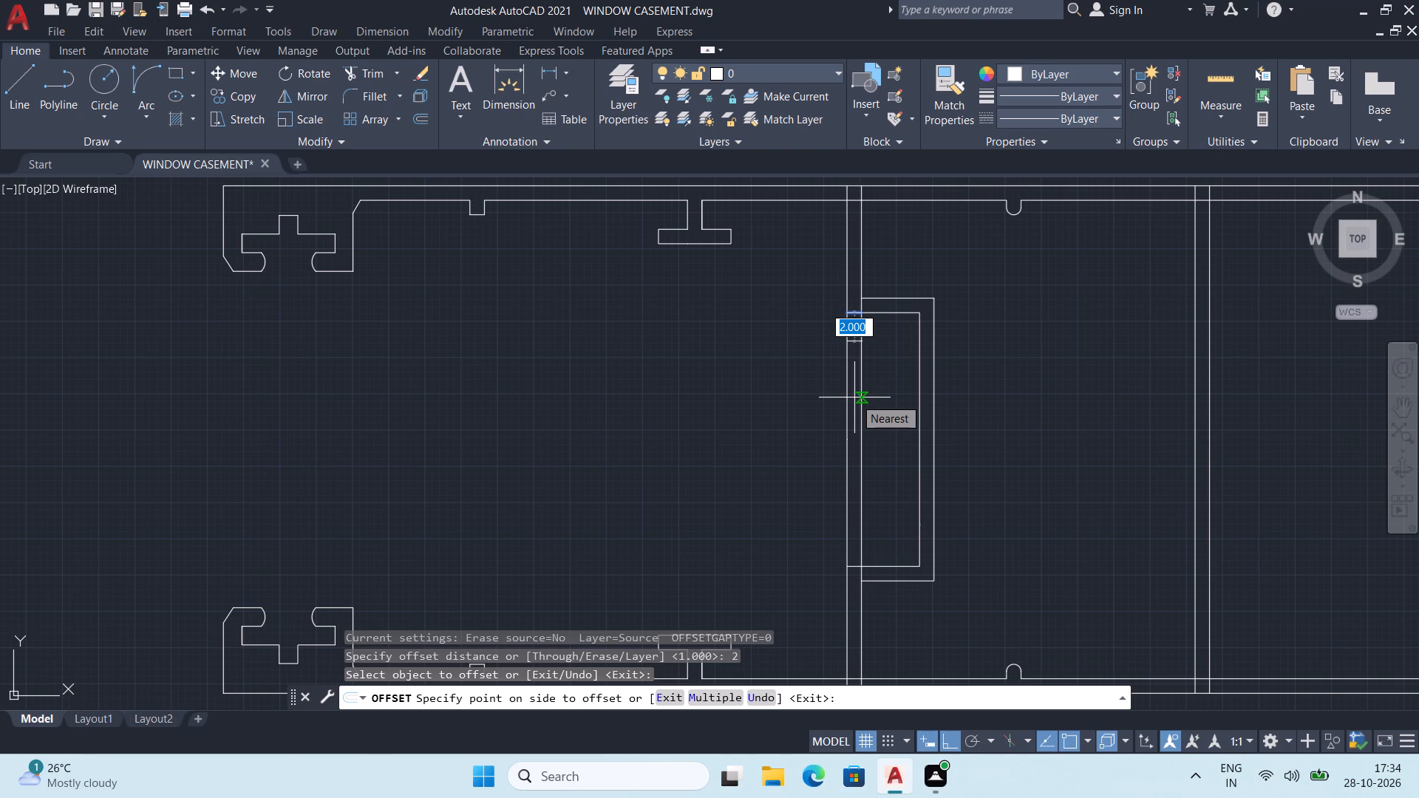
{"action": "left_click", "coordinate": [854, 398]}
{"action": "scroll", "coordinate": [832, 578], "scroll_direction": "up", "scroll_amount": 2}
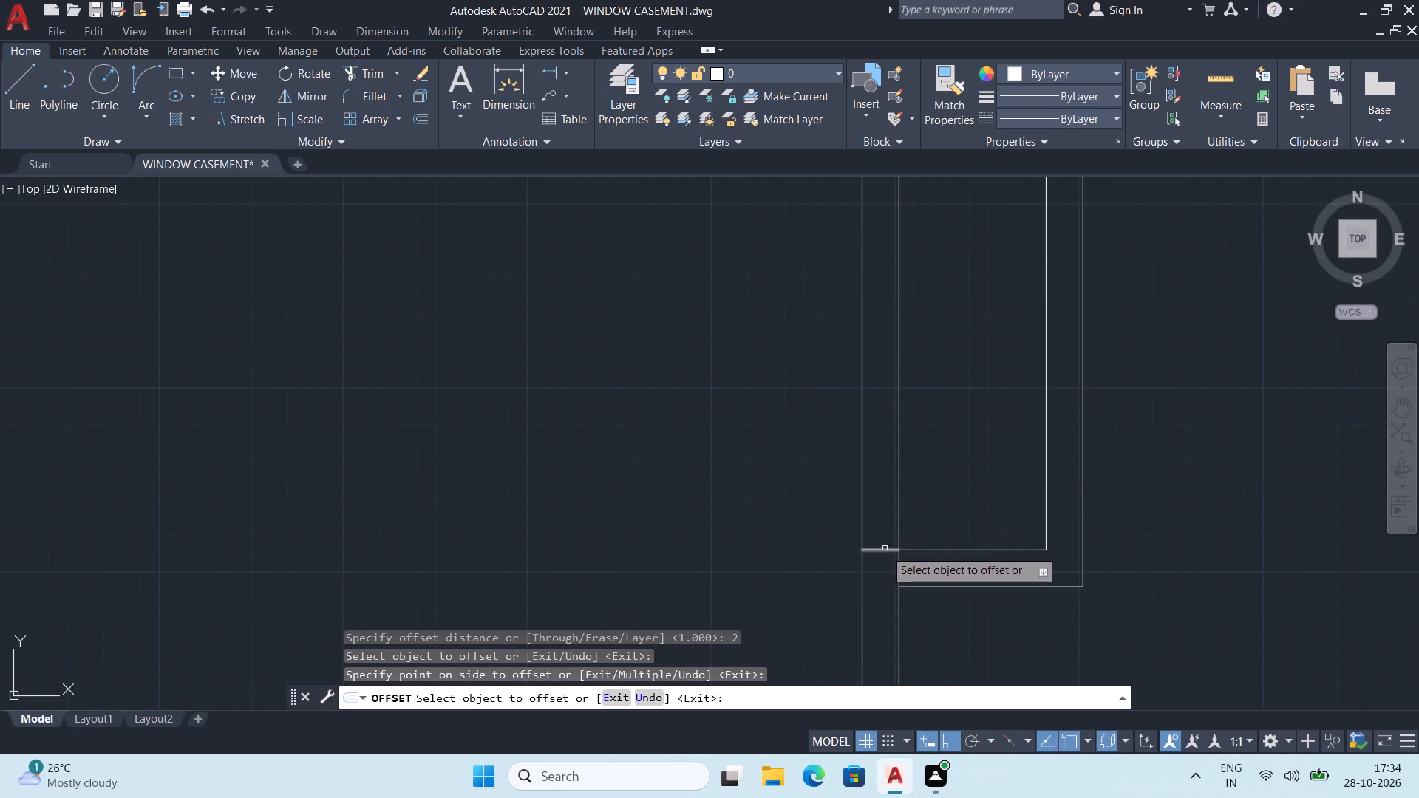
{"action": "left_click", "coordinate": [882, 551]}
{"action": "left_click", "coordinate": [888, 326]}
{"action": "key", "text": "space"}
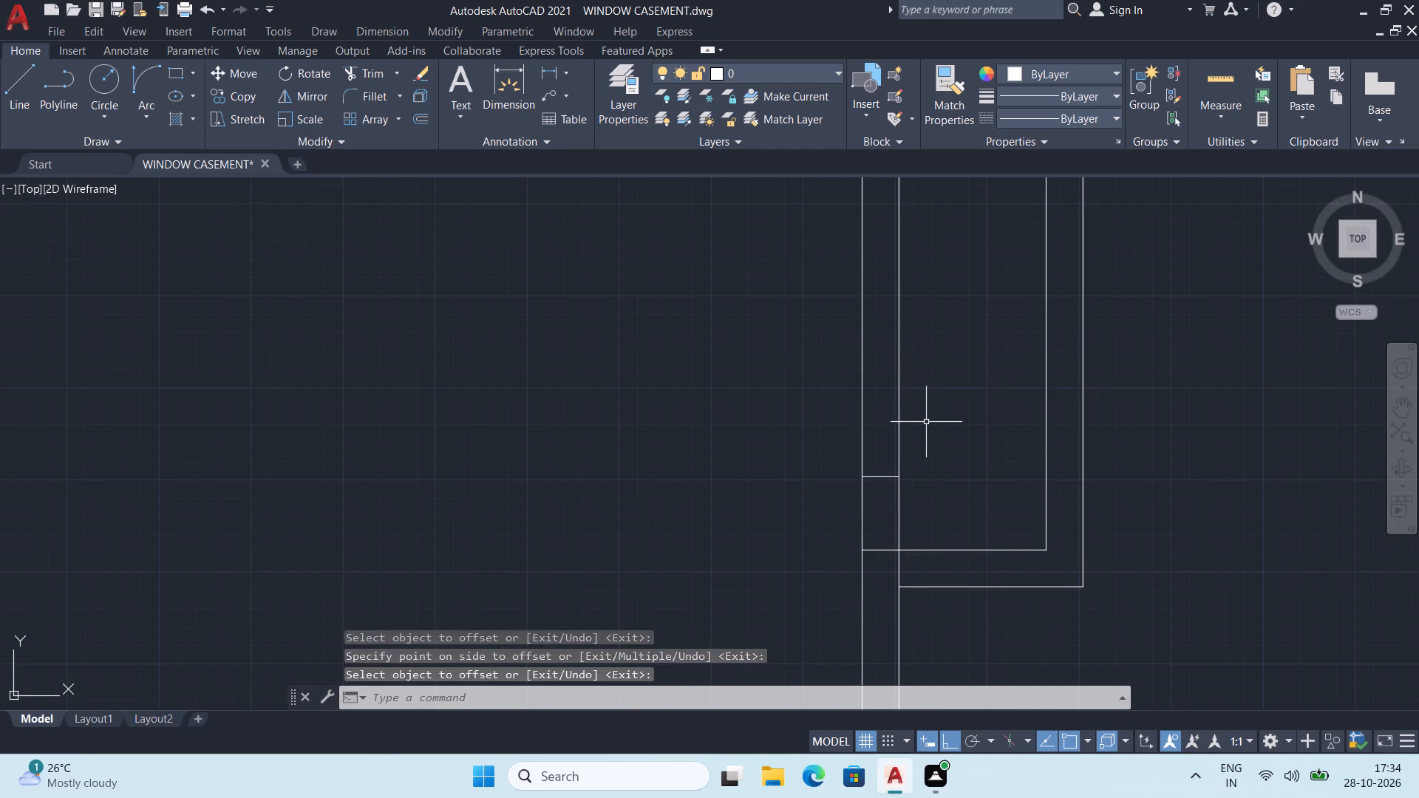
Trim both web lines between the two new cross lines to open a gap facing the bracket.
{"action": "scroll", "coordinate": [927, 422], "scroll_direction": "down", "scroll_amount": 1}
{"action": "middle_click_drag", "start_coordinate": [922, 431], "coordinate": [908, 491]}
{"action": "key", "text": "t"}
{"action": "key", "text": "r"}
{"action": "key", "text": "Return"}
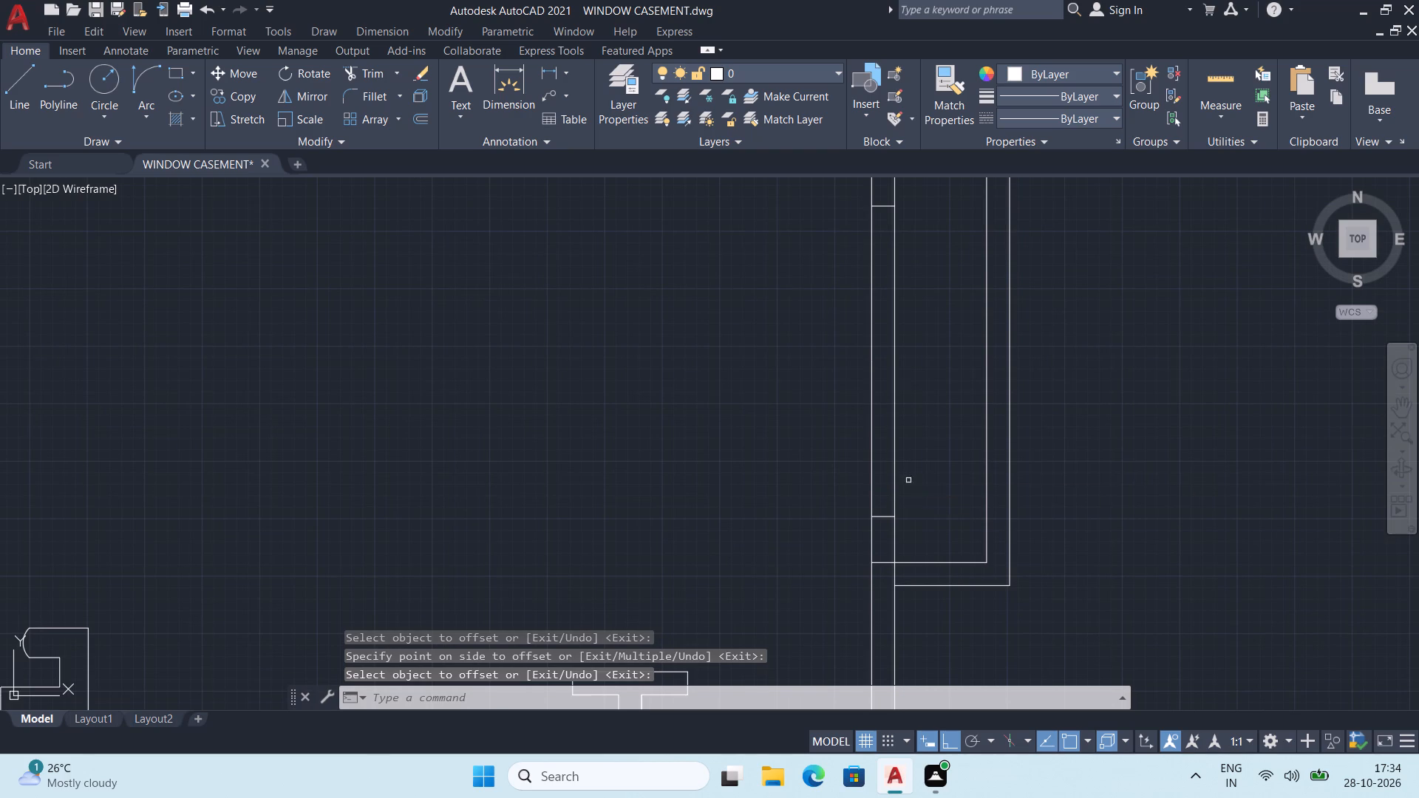
{"action": "left_click", "coordinate": [860, 445]}
{"action": "left_click", "coordinate": [904, 437]}
{"action": "scroll", "coordinate": [906, 432], "scroll_direction": "down", "scroll_amount": 2}
{"action": "middle_click_drag", "start_coordinate": [900, 438], "coordinate": [897, 436]}
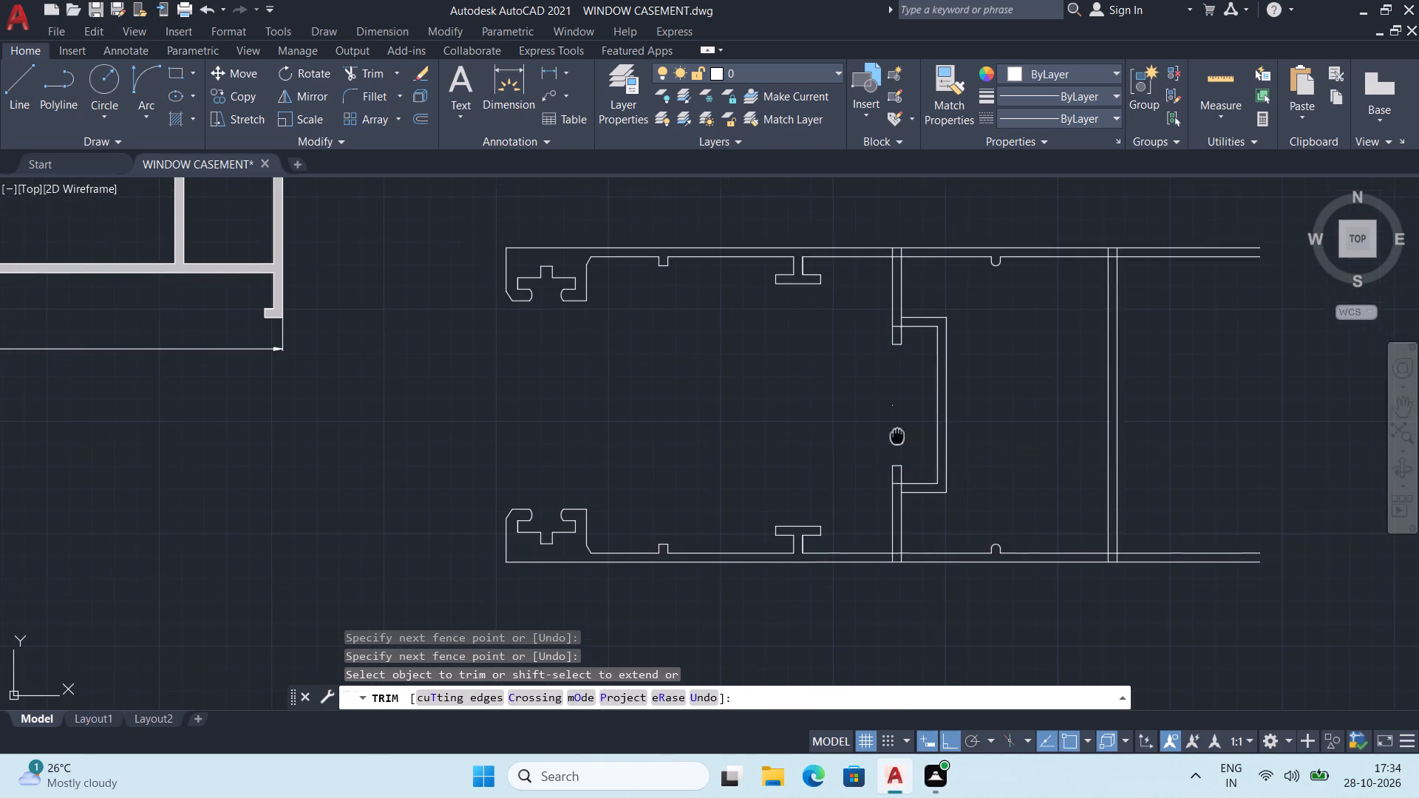
{"action": "middle_click_drag", "start_coordinate": [897, 436], "coordinate": [865, 426]}
{"action": "scroll", "coordinate": [944, 442], "scroll_direction": "down", "scroll_amount": 1}
{"action": "middle_click_drag", "start_coordinate": [944, 442], "coordinate": [912, 449]}
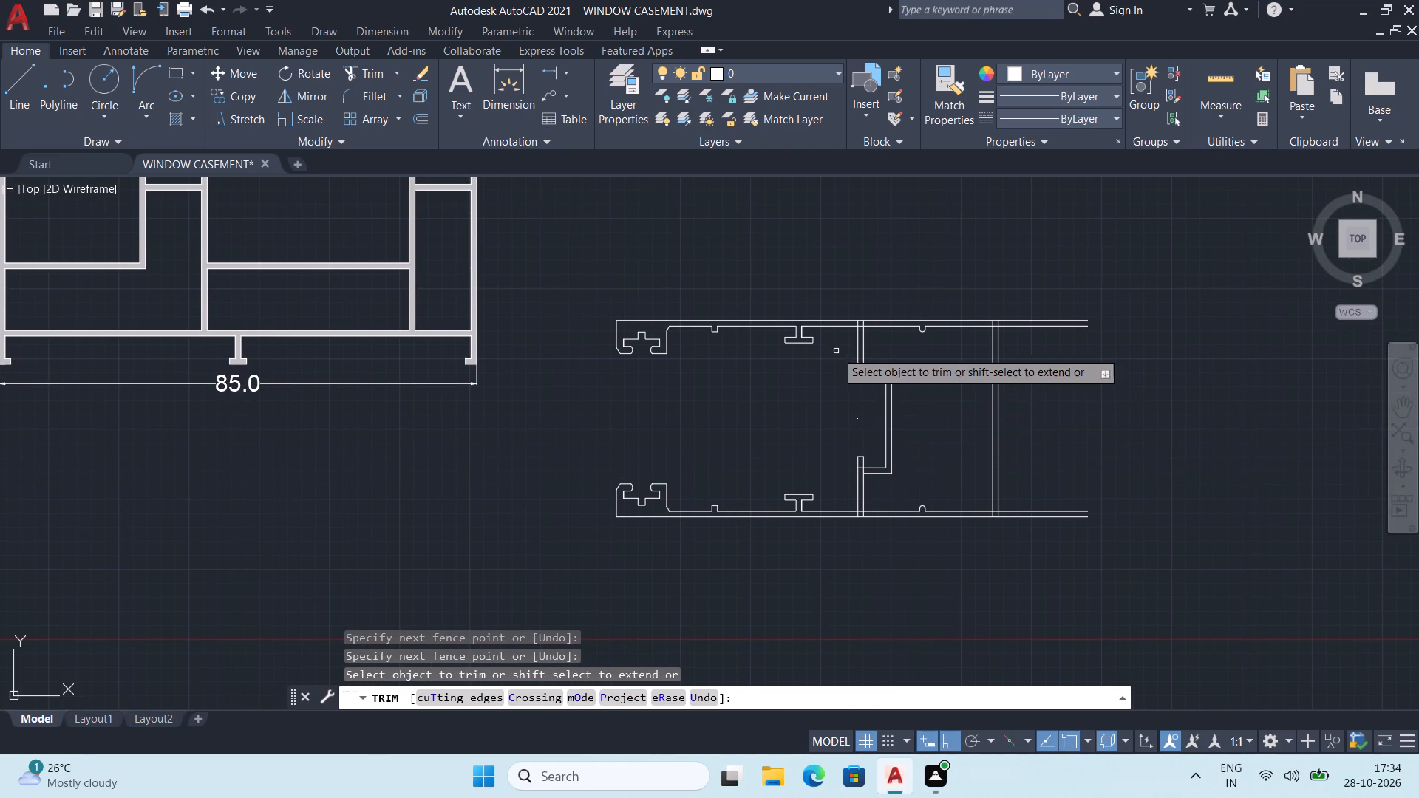
Trim the cross line inside the web and the web edge between the bracket's two lines at the upper junction.
{"action": "scroll", "coordinate": [834, 347], "scroll_direction": "up", "scroll_amount": 2}
{"action": "middle_click_drag", "start_coordinate": [892, 444], "coordinate": [828, 420]}
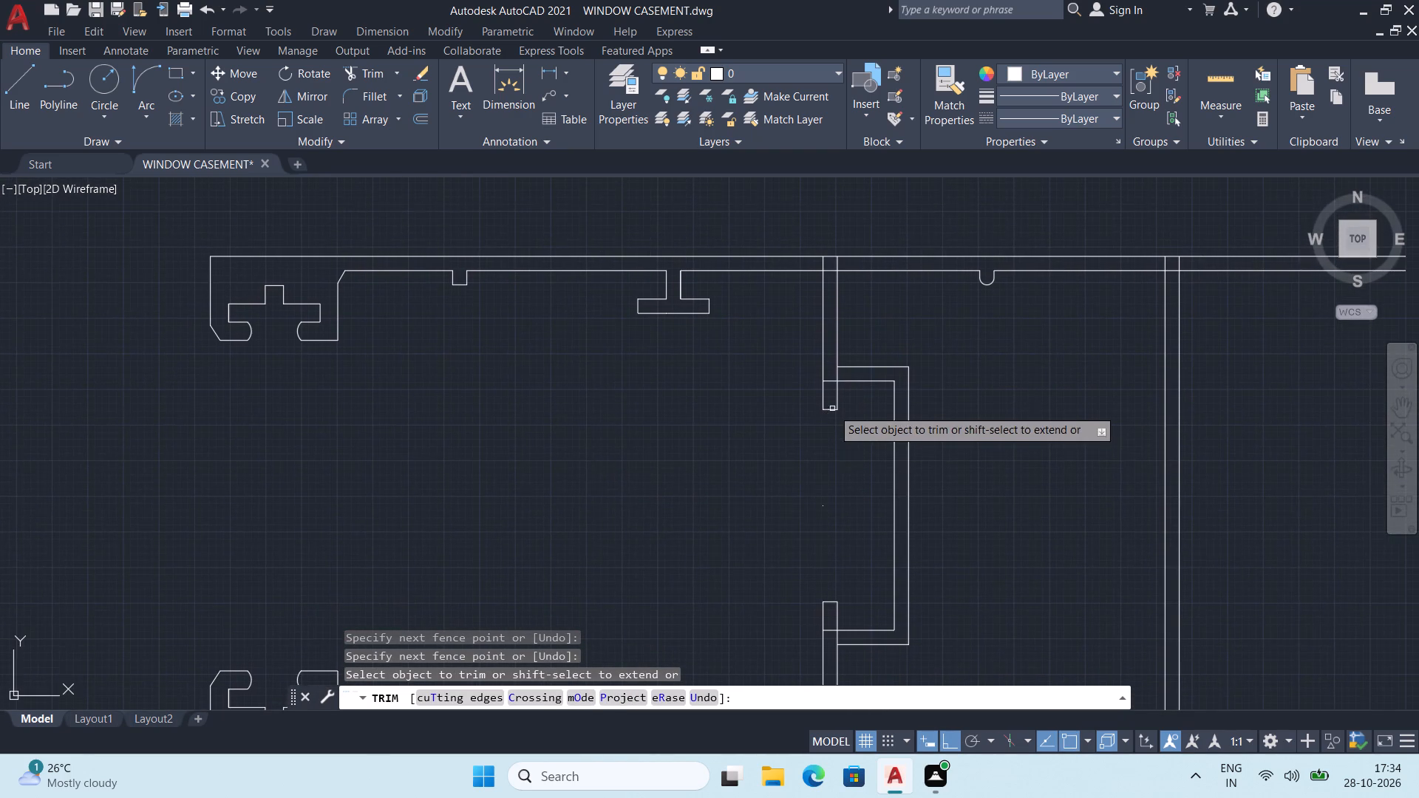
{"action": "scroll", "coordinate": [828, 378], "scroll_direction": "up", "scroll_amount": 4}
{"action": "left_click", "coordinate": [826, 356]}
{"action": "left_click_drag", "start_coordinate": [818, 413], "coordinate": [822, 402]}
{"action": "left_click", "coordinate": [857, 342]}
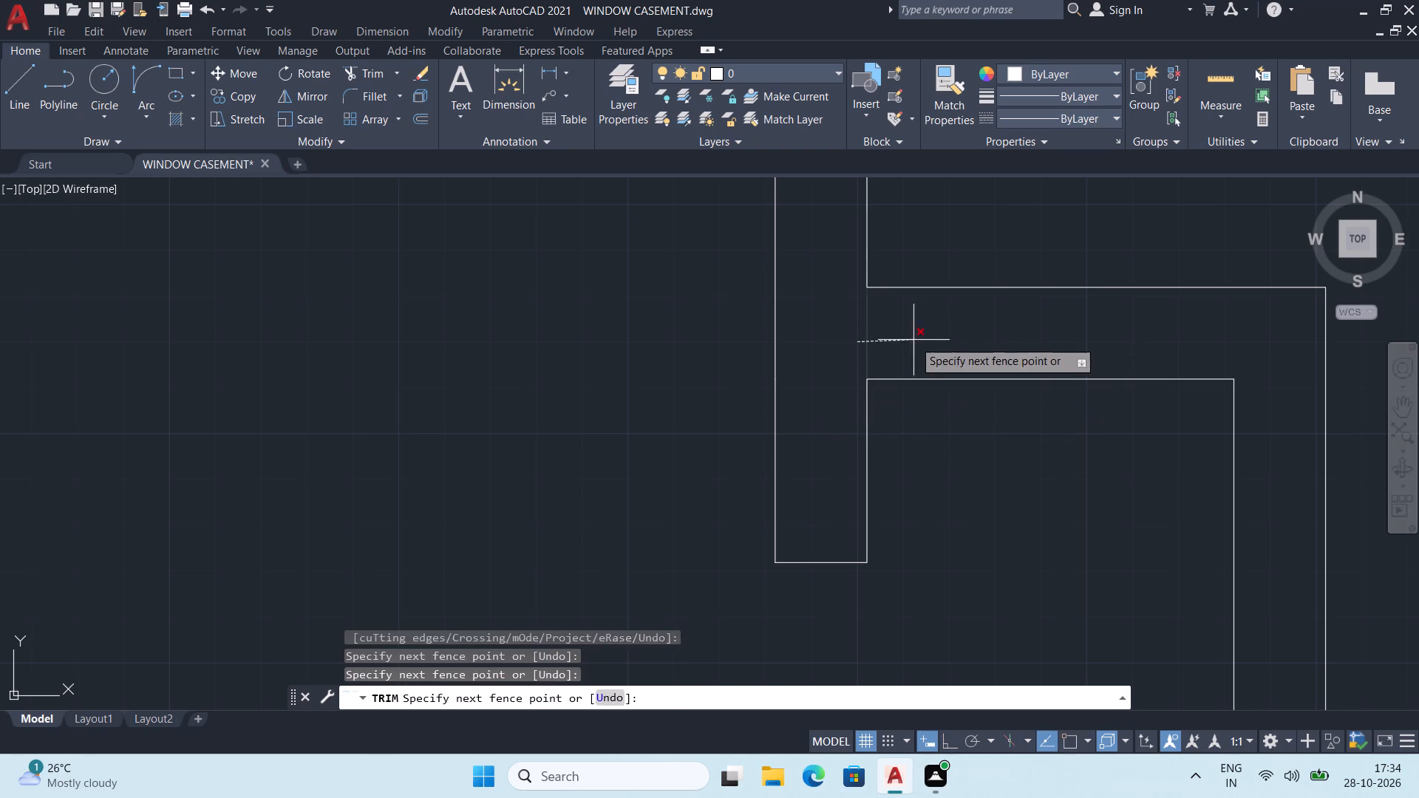
{"action": "left_click", "coordinate": [913, 340]}
Trim the cross line inside the web and the web edge between the bracket's two lines at the lower junction.
{"action": "scroll", "coordinate": [914, 338], "scroll_direction": "down", "scroll_amount": 6}
{"action": "middle_click_drag", "start_coordinate": [918, 460], "coordinate": [924, 377]}
{"action": "scroll", "coordinate": [914, 465], "scroll_direction": "up", "scroll_amount": 5}
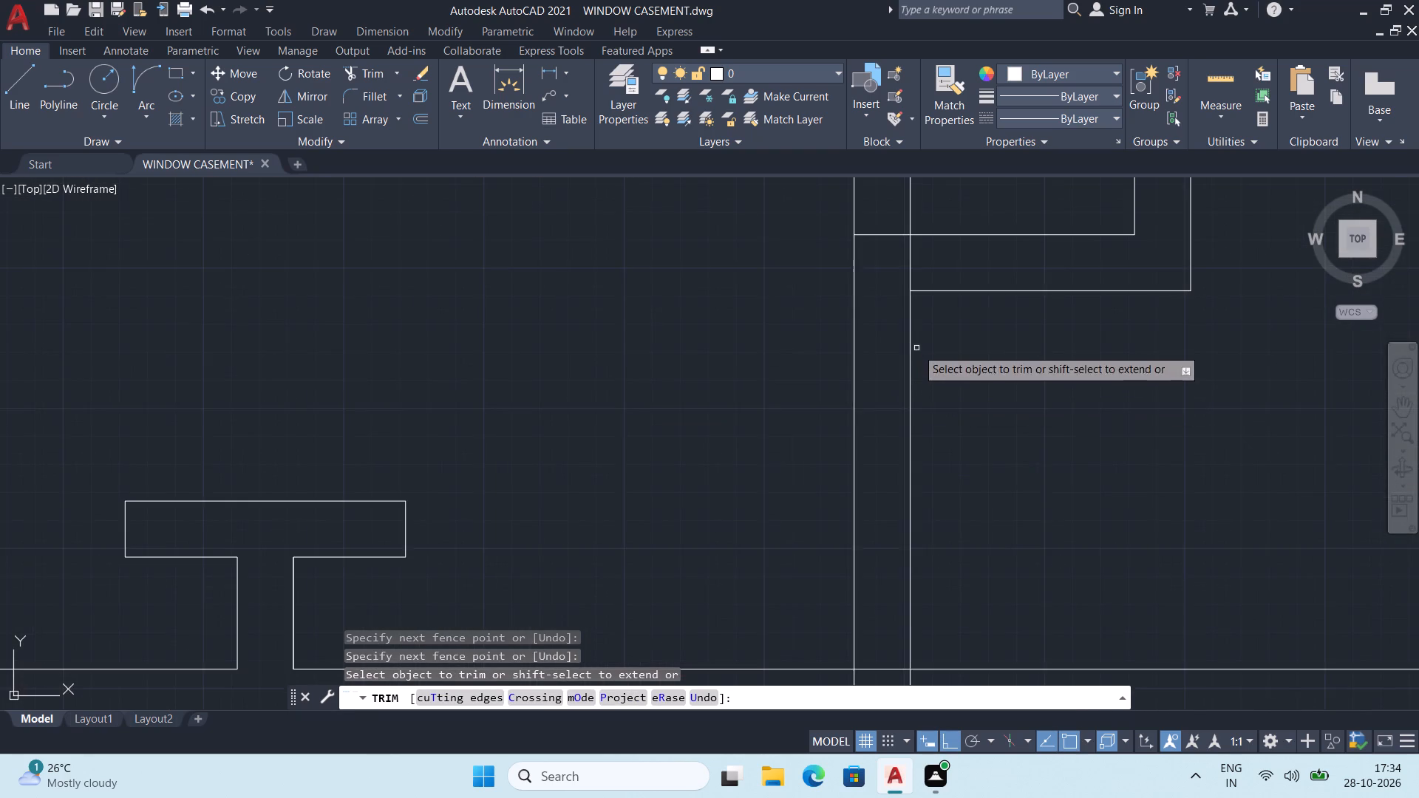
{"action": "middle_click_drag", "start_coordinate": [916, 348], "coordinate": [928, 579]}
{"action": "left_click", "coordinate": [883, 425]}
{"action": "left_click", "coordinate": [883, 508]}
{"action": "left_click", "coordinate": [902, 488]}
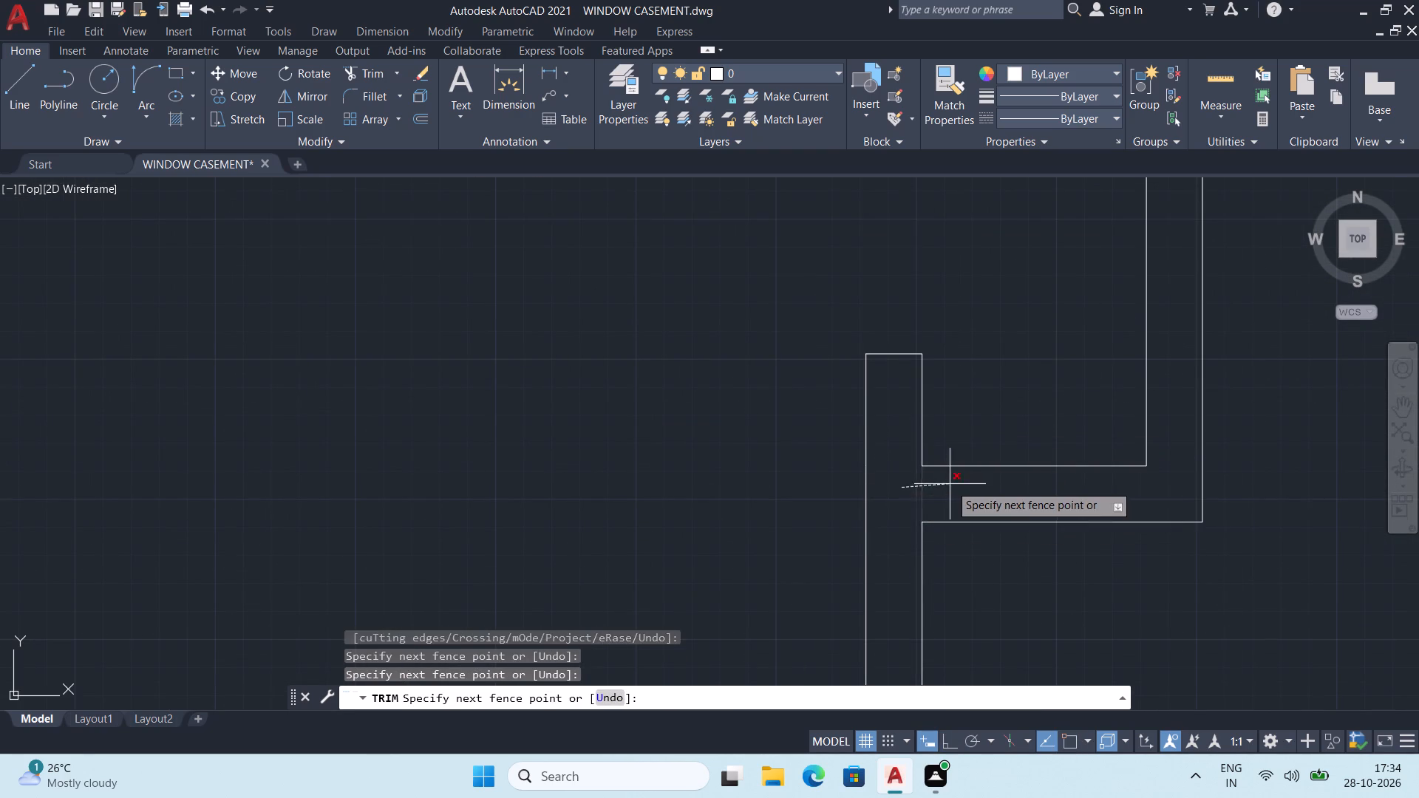
{"action": "left_click", "coordinate": [950, 484]}
{"action": "scroll", "coordinate": [951, 487], "scroll_direction": "down", "scroll_amount": 3}
{"action": "middle_click_drag", "start_coordinate": [1021, 406], "coordinate": [1014, 446]}
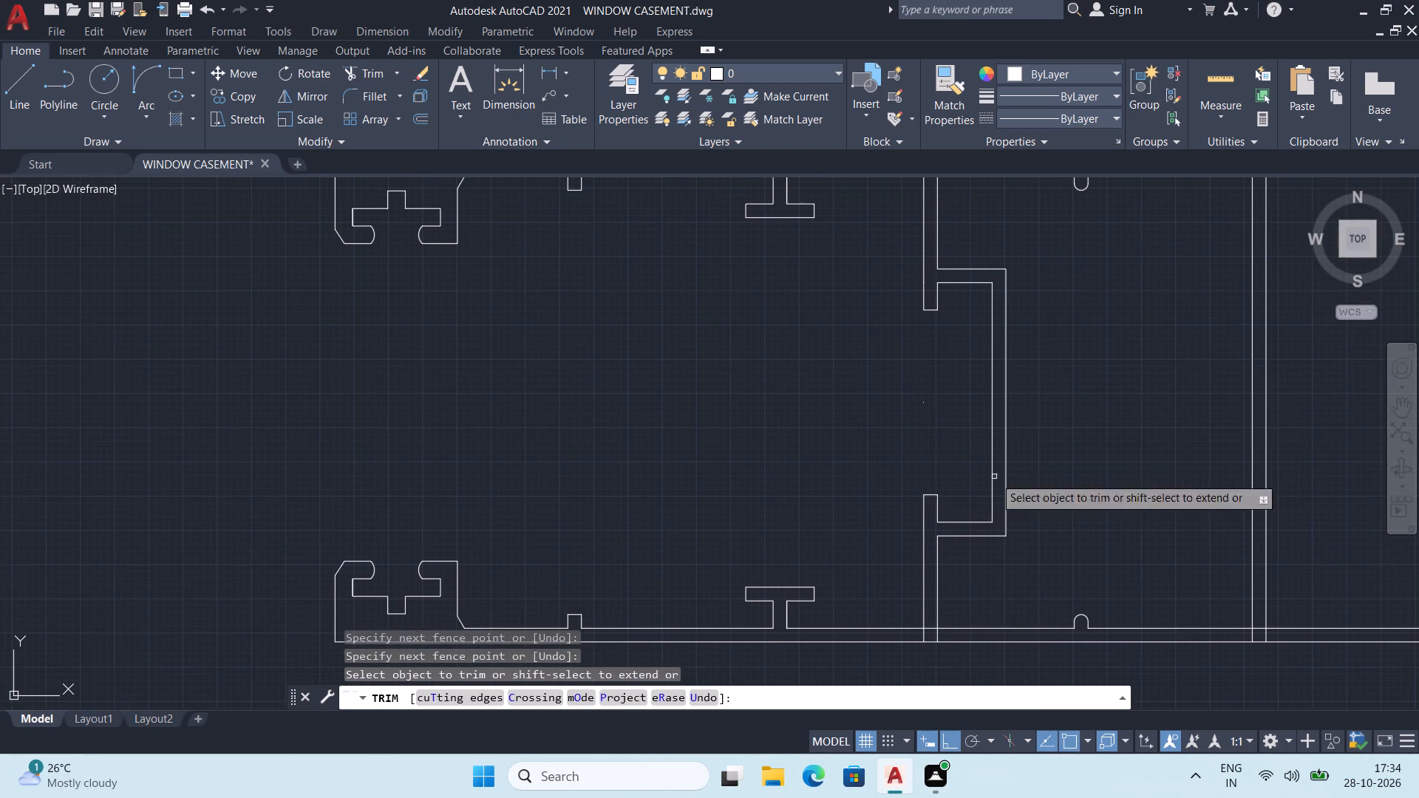
Trim the web's lower junction with the bottom wall, removing the inner wall line across the web and both web ends inside the wall.
{"action": "middle_click_drag", "start_coordinate": [911, 735], "coordinate": [874, 539]}
{"action": "middle_click_drag", "start_coordinate": [884, 550], "coordinate": [824, 434]}
{"action": "scroll", "coordinate": [882, 513], "scroll_direction": "up", "scroll_amount": 3}
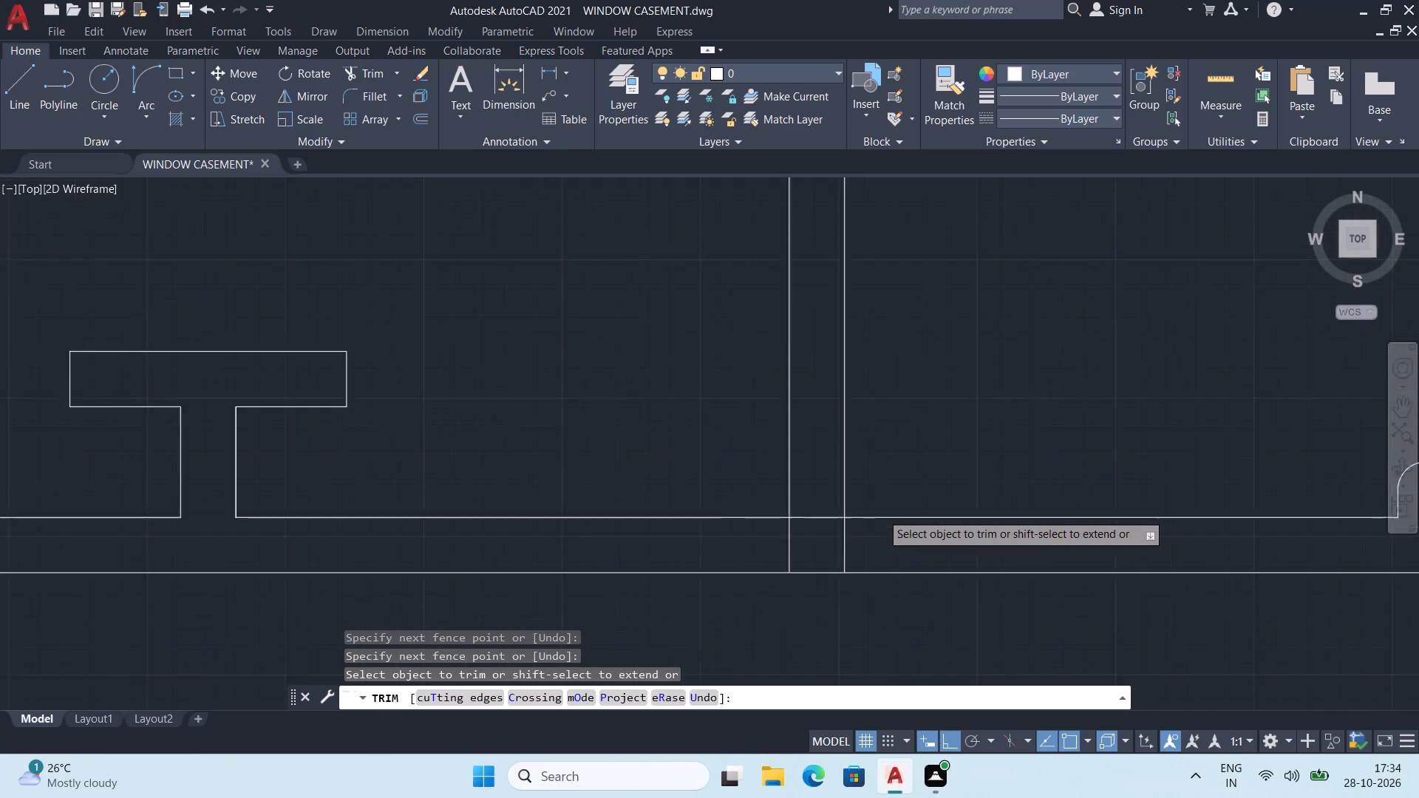
{"action": "scroll", "coordinate": [881, 513], "scroll_direction": "up", "scroll_amount": 1}
{"action": "middle_click_drag", "start_coordinate": [851, 553], "coordinate": [845, 467]}
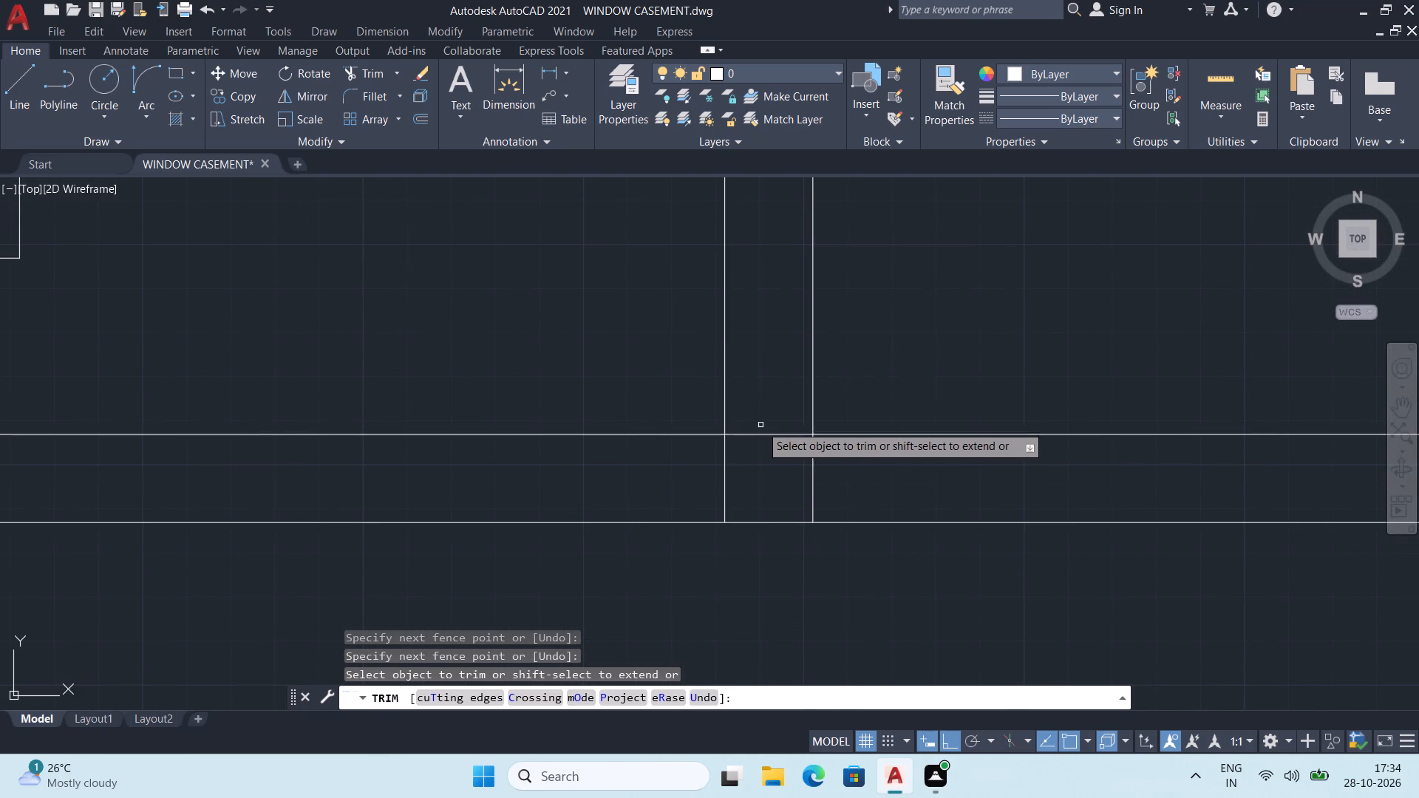
{"action": "left_click", "coordinate": [763, 426]}
{"action": "left_click", "coordinate": [717, 489]}
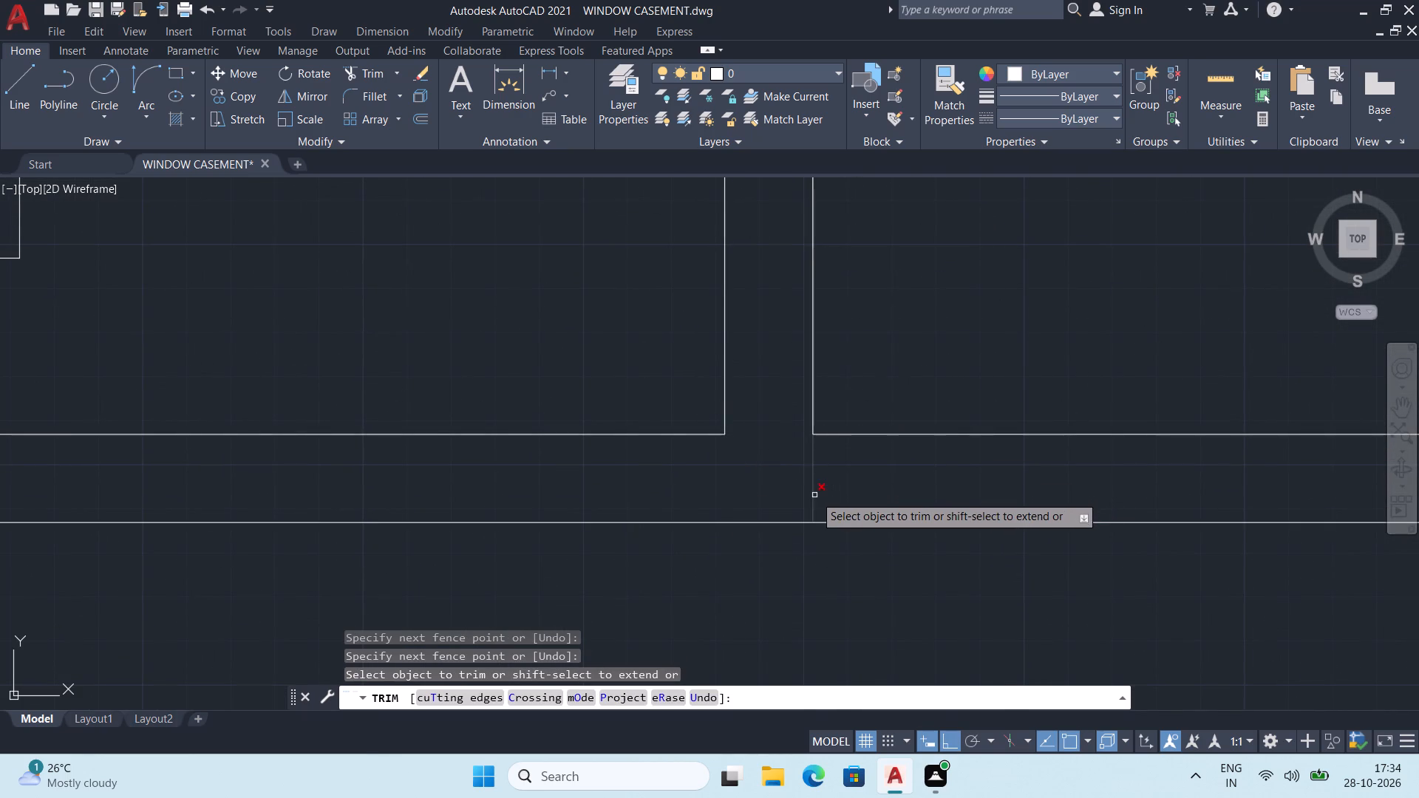
{"action": "left_click", "coordinate": [814, 494]}
{"action": "scroll", "coordinate": [887, 401], "scroll_direction": "down", "scroll_amount": 4}
{"action": "middle_click_drag", "start_coordinate": [916, 379], "coordinate": [873, 554]}
{"action": "scroll", "coordinate": [919, 381], "scroll_direction": "down", "scroll_amount": 1}
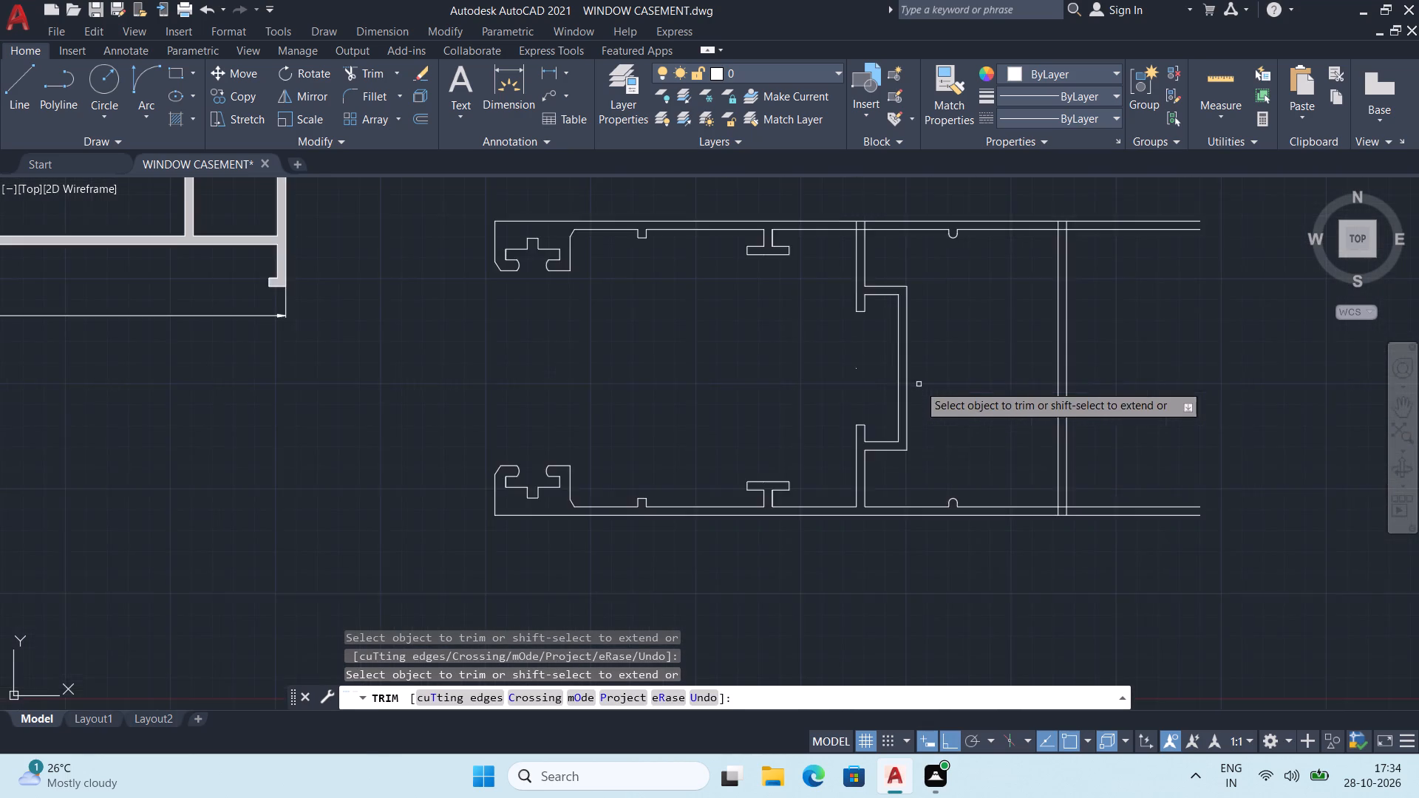
Trim the web's upper junction with the top wall, removing both web ends inside the wall and the inner wall line between them.
{"action": "middle_click_drag", "start_coordinate": [920, 392], "coordinate": [915, 579]}
{"action": "middle_click_drag", "start_coordinate": [878, 449], "coordinate": [873, 503]}
{"action": "scroll", "coordinate": [854, 473], "scroll_direction": "up", "scroll_amount": 4}
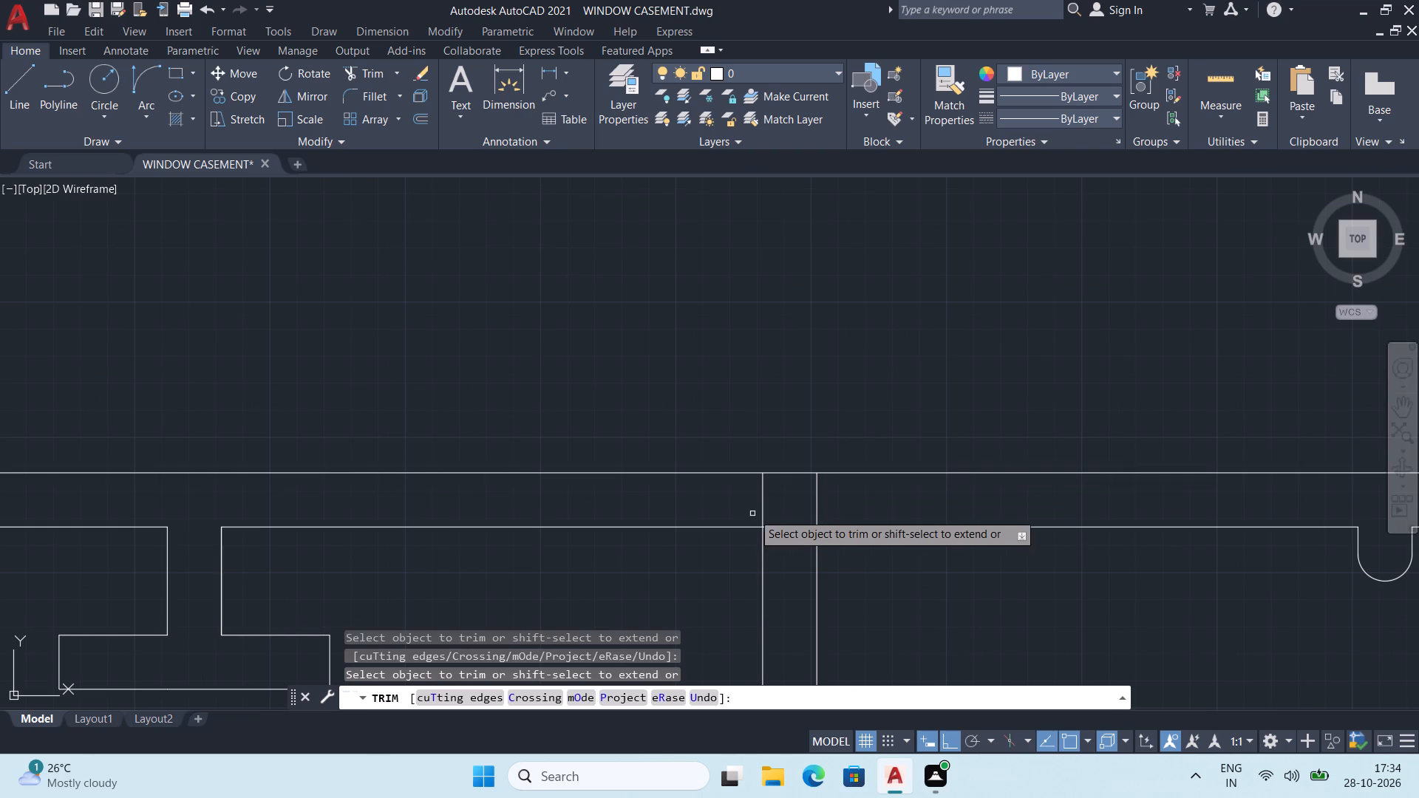
{"action": "left_click", "coordinate": [752, 505]}
{"action": "left_click", "coordinate": [849, 504]}
{"action": "left_click", "coordinate": [789, 528]}
{"action": "scroll", "coordinate": [800, 492], "scroll_direction": "down", "scroll_amount": 3}
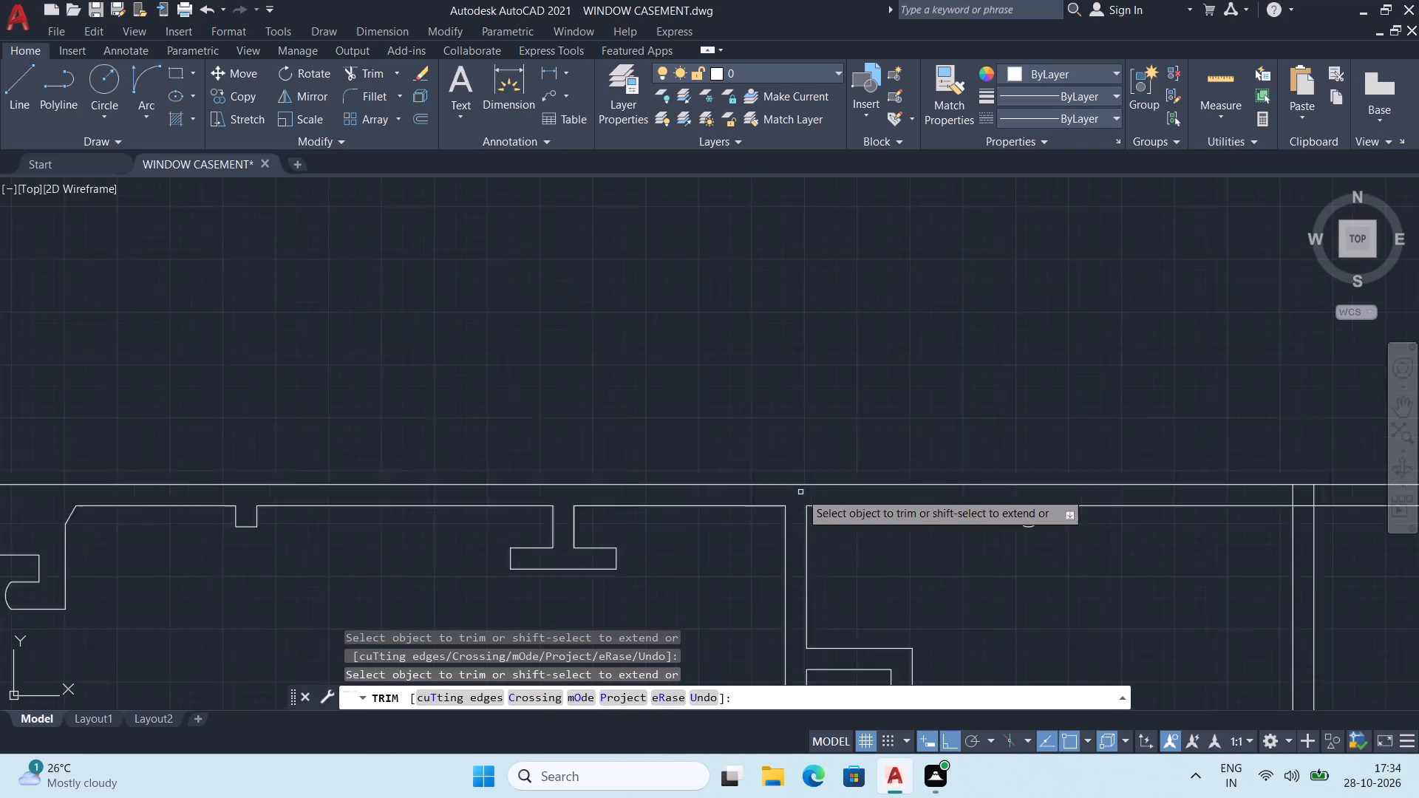
{"action": "middle_click_drag", "start_coordinate": [861, 567], "coordinate": [834, 436]}
{"action": "scroll", "coordinate": [836, 426], "scroll_direction": "down", "scroll_amount": 1}
{"action": "middle_click_drag", "start_coordinate": [888, 479], "coordinate": [791, 342]}
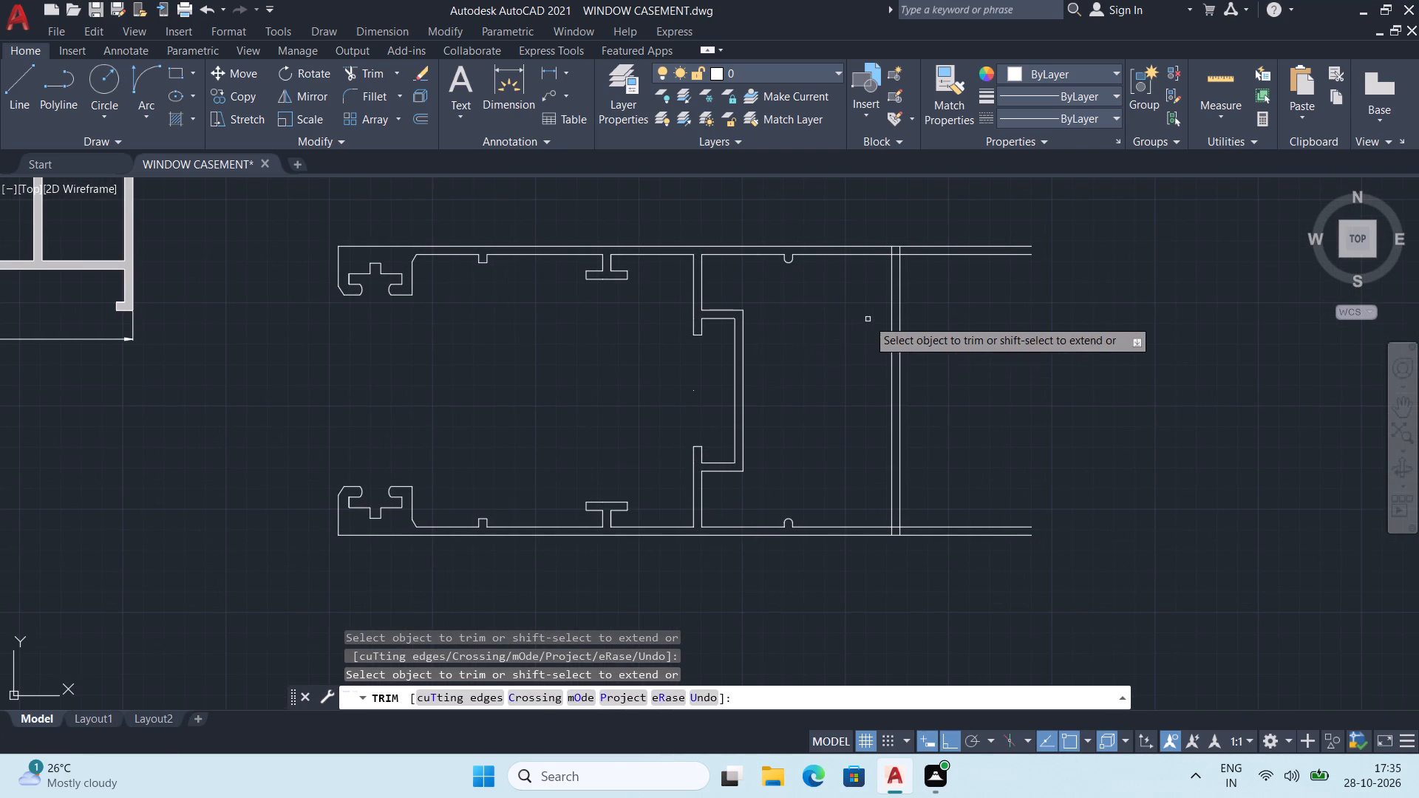
{"action": "middle_click_drag", "start_coordinate": [860, 332], "coordinate": [733, 472]}
{"action": "key", "text": "space"}
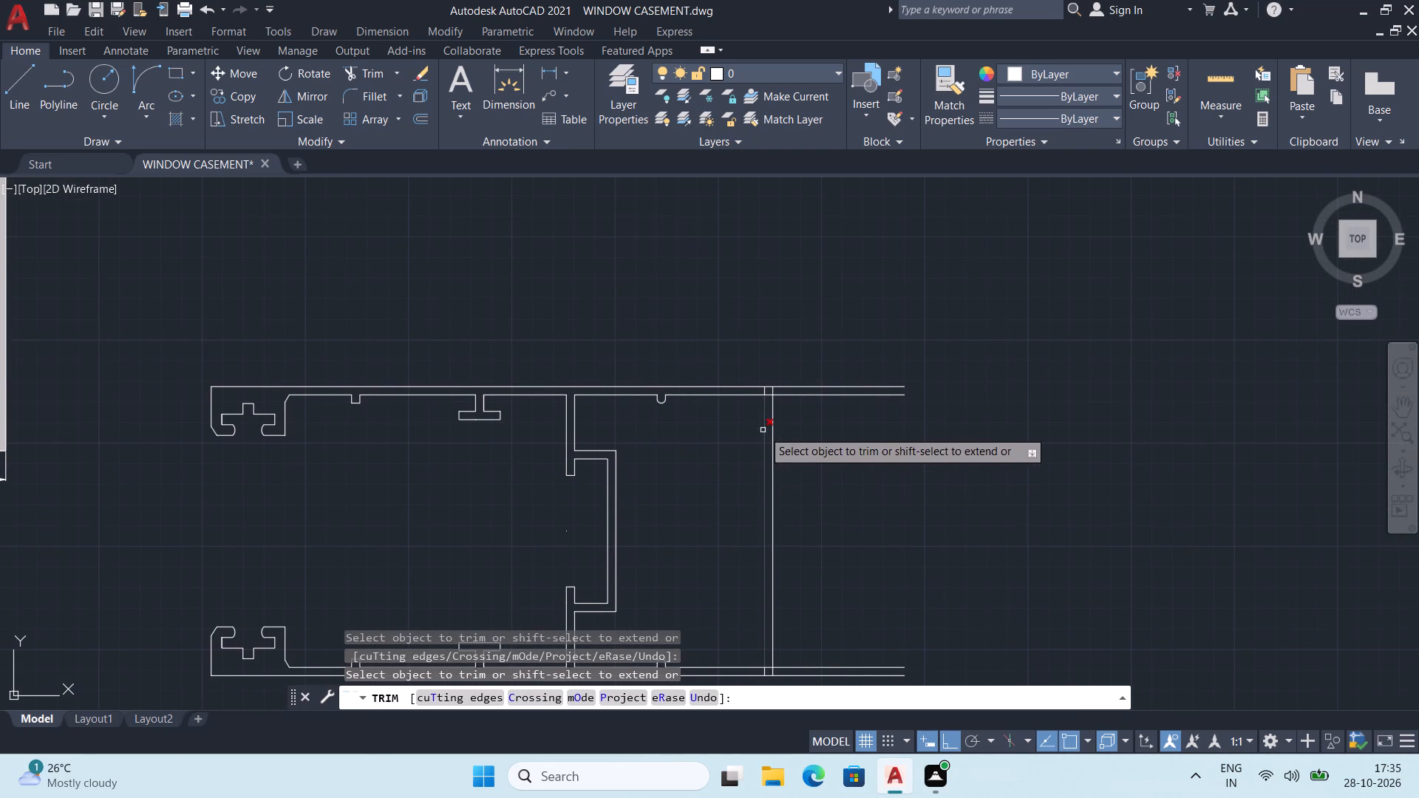
Erase the tiny stray remnant left in the gap between the web's upper and lower ends.
{"action": "scroll", "coordinate": [763, 429], "scroll_direction": "down", "scroll_amount": 1}
{"action": "middle_click_drag", "start_coordinate": [749, 493], "coordinate": [787, 423]}
{"action": "scroll", "coordinate": [610, 429], "scroll_direction": "up", "scroll_amount": 2}
{"action": "scroll", "coordinate": [741, 423], "scroll_direction": "up", "scroll_amount": 2}
{"action": "middle_click_drag", "start_coordinate": [778, 413], "coordinate": [757, 451]}
{"action": "scroll", "coordinate": [768, 432], "scroll_direction": "up", "scroll_amount": 2}
{"action": "left_click", "coordinate": [776, 390]}
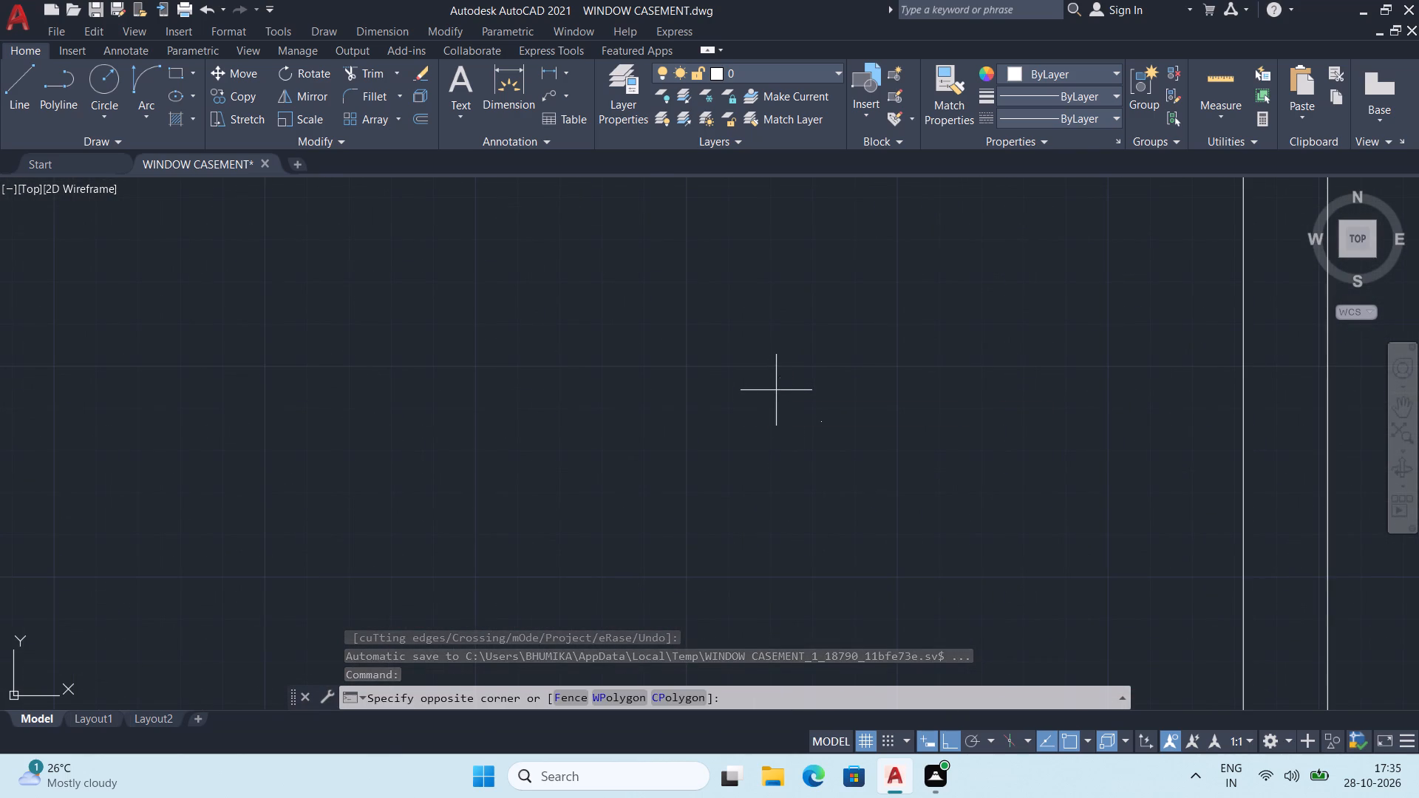
{"action": "left_click", "coordinate": [845, 476]}
{"action": "scroll", "coordinate": [842, 475], "scroll_direction": "down", "scroll_amount": 3}
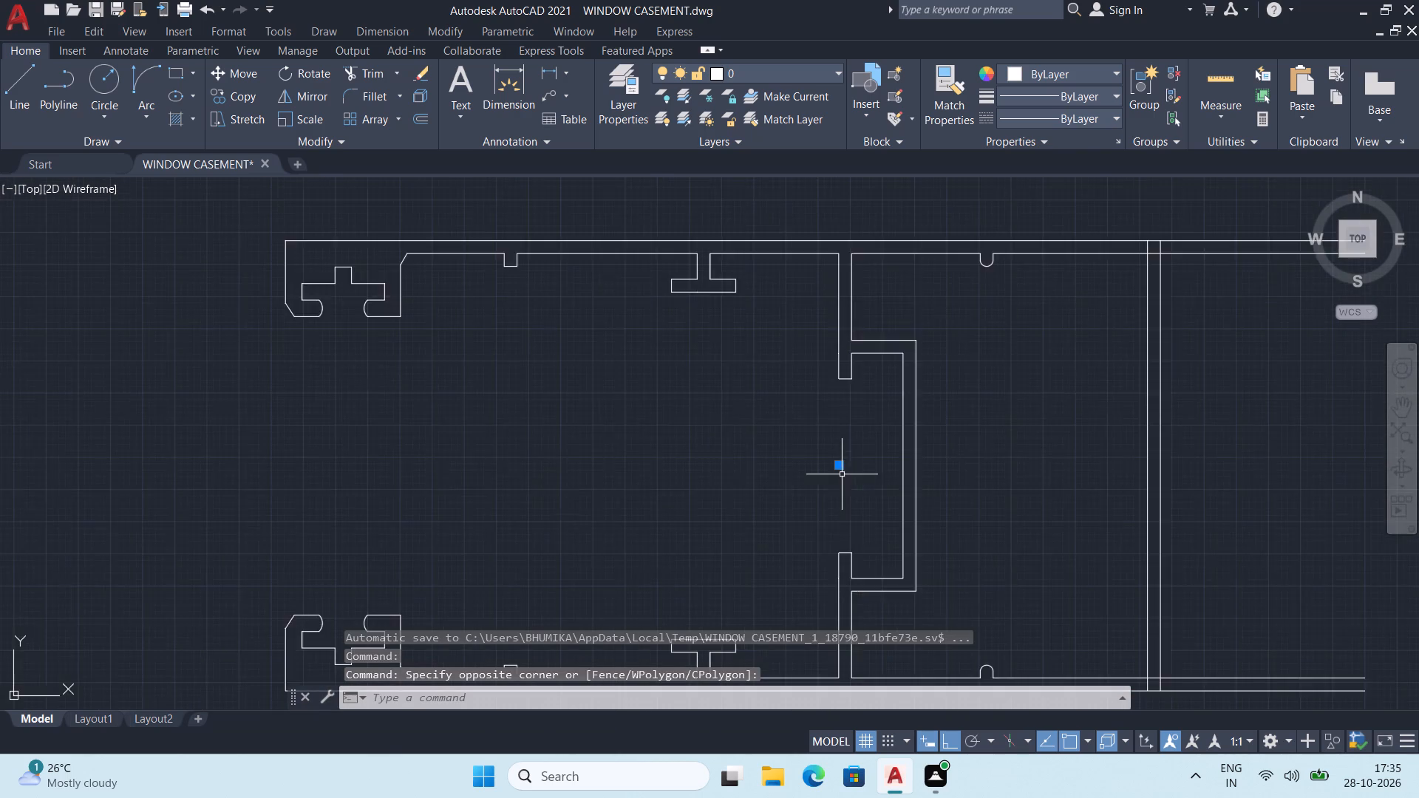
{"action": "scroll", "coordinate": [842, 474], "scroll_direction": "down", "scroll_amount": 3}
{"action": "key", "text": "Delete"}
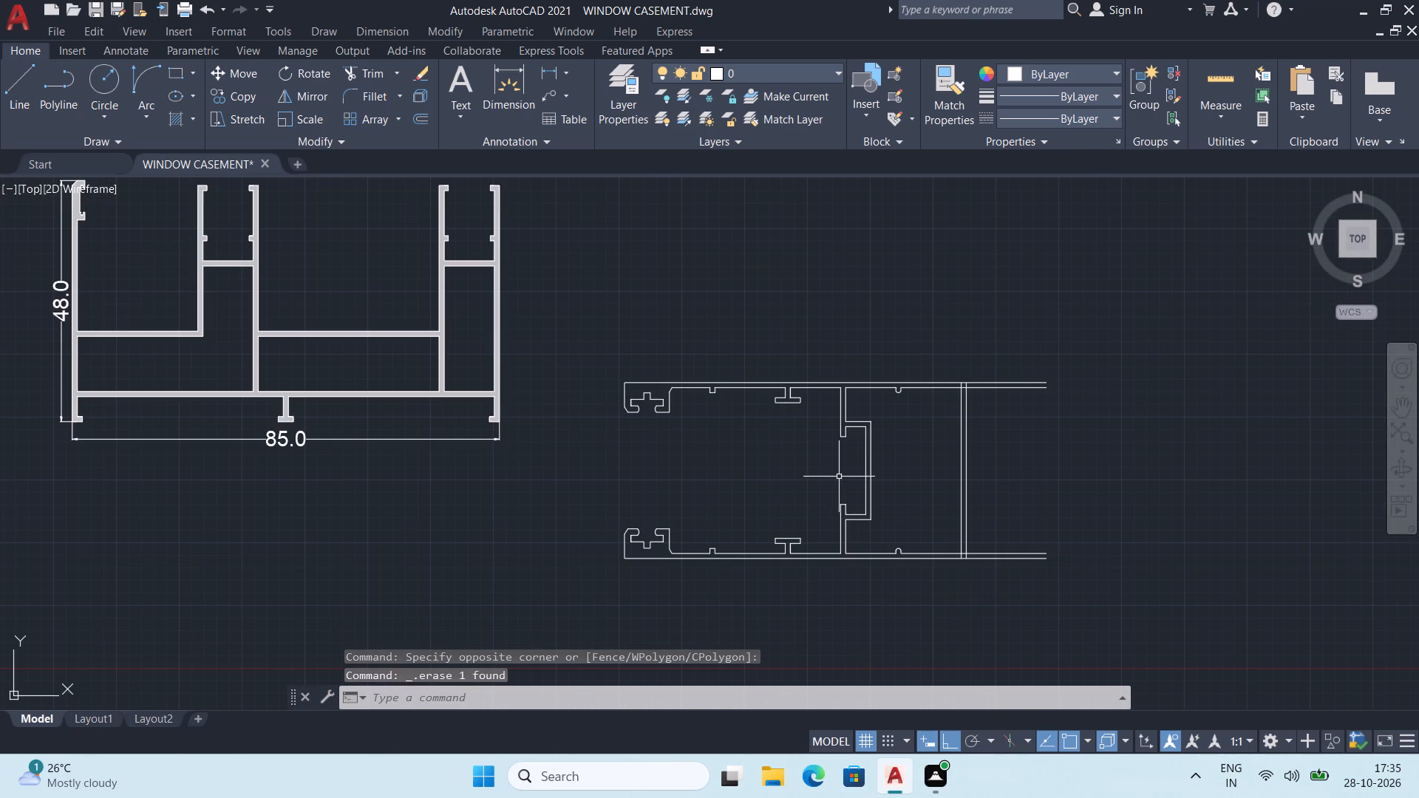
{"action": "middle_click_drag", "start_coordinate": [789, 493], "coordinate": [739, 504]}
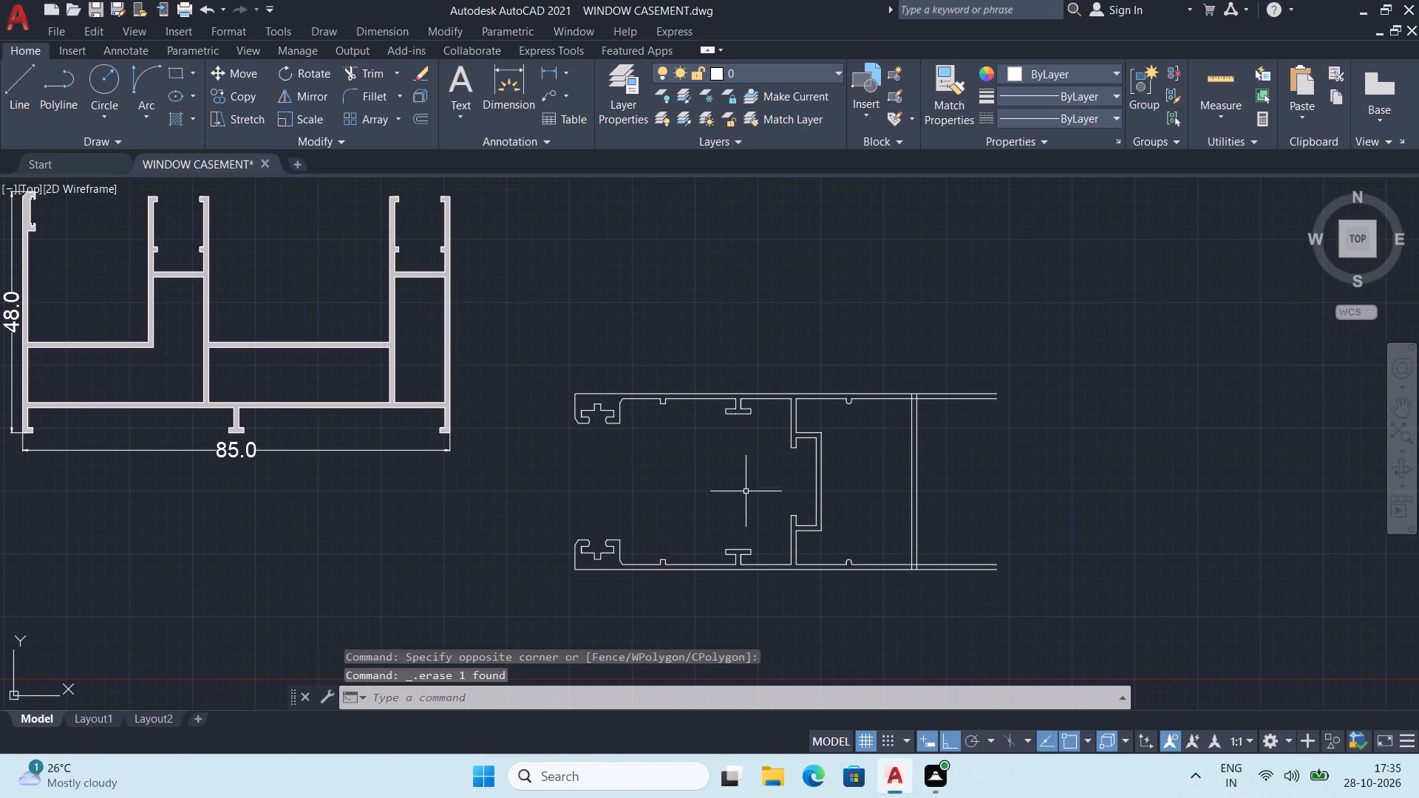
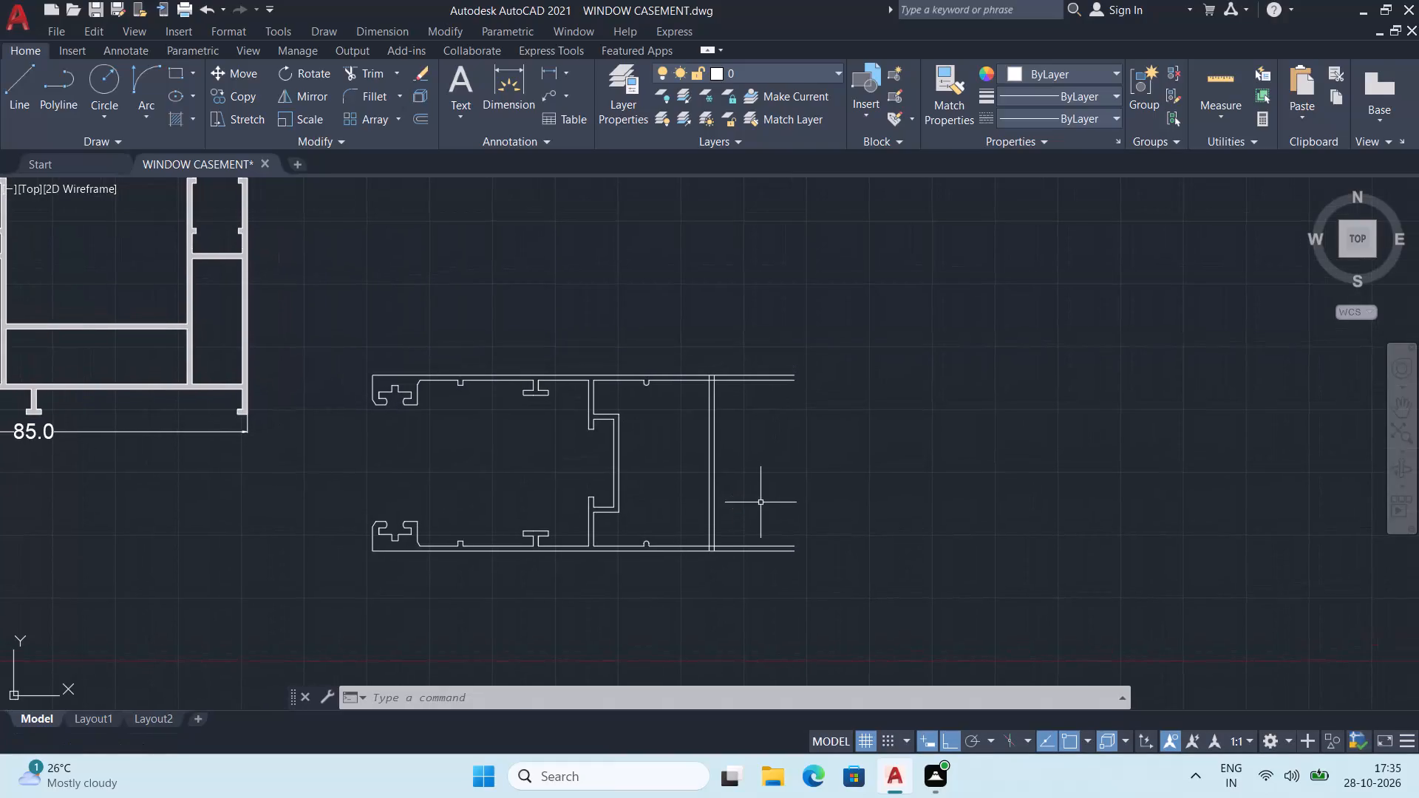
Draw a 30° line about 3 units long from where the rightmost web's right edge meets the top wall's inner line.
{"action": "middle_click_drag", "start_coordinate": [757, 505], "coordinate": [775, 528]}
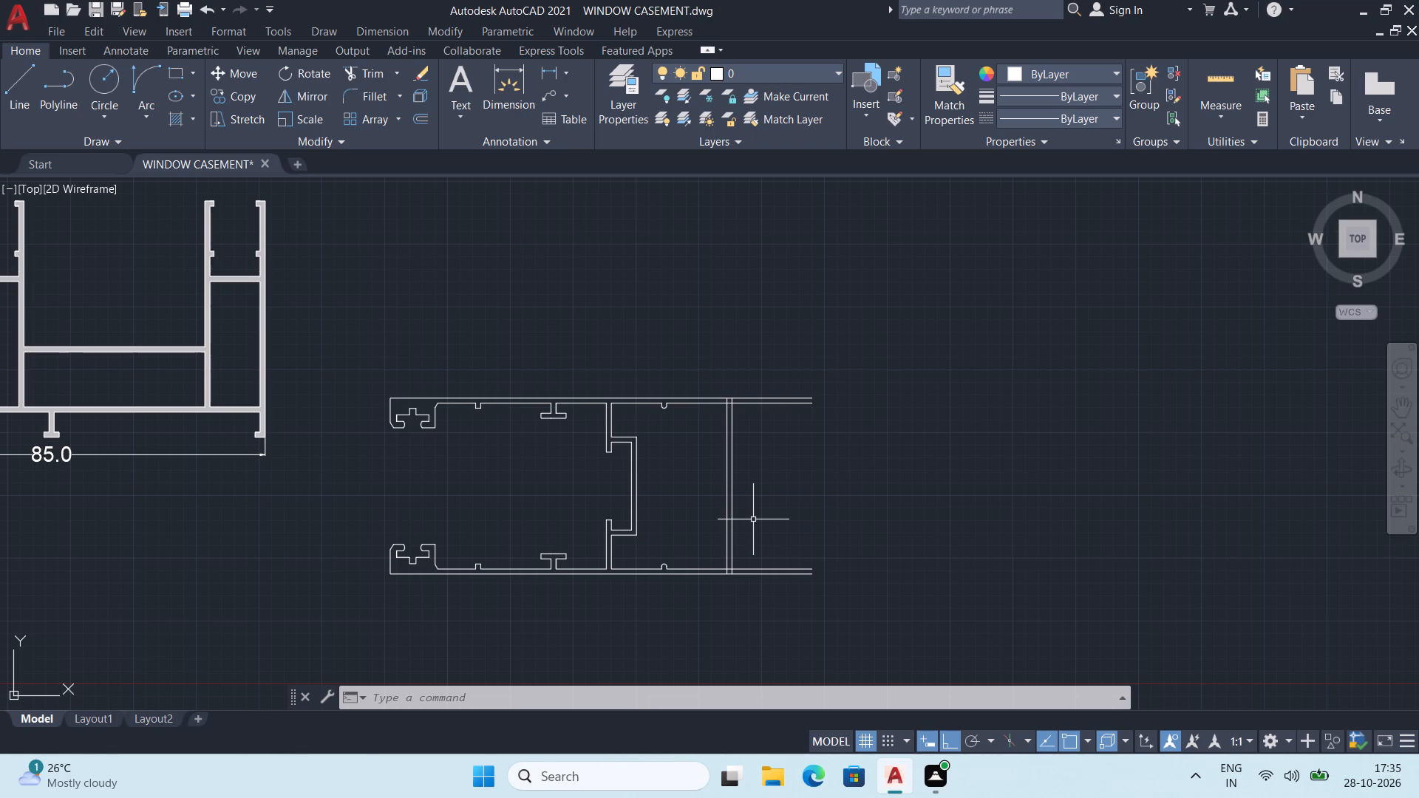
{"action": "scroll", "coordinate": [729, 465], "scroll_direction": "up", "scroll_amount": 2}
{"action": "middle_click_drag", "start_coordinate": [729, 465], "coordinate": [729, 613]}
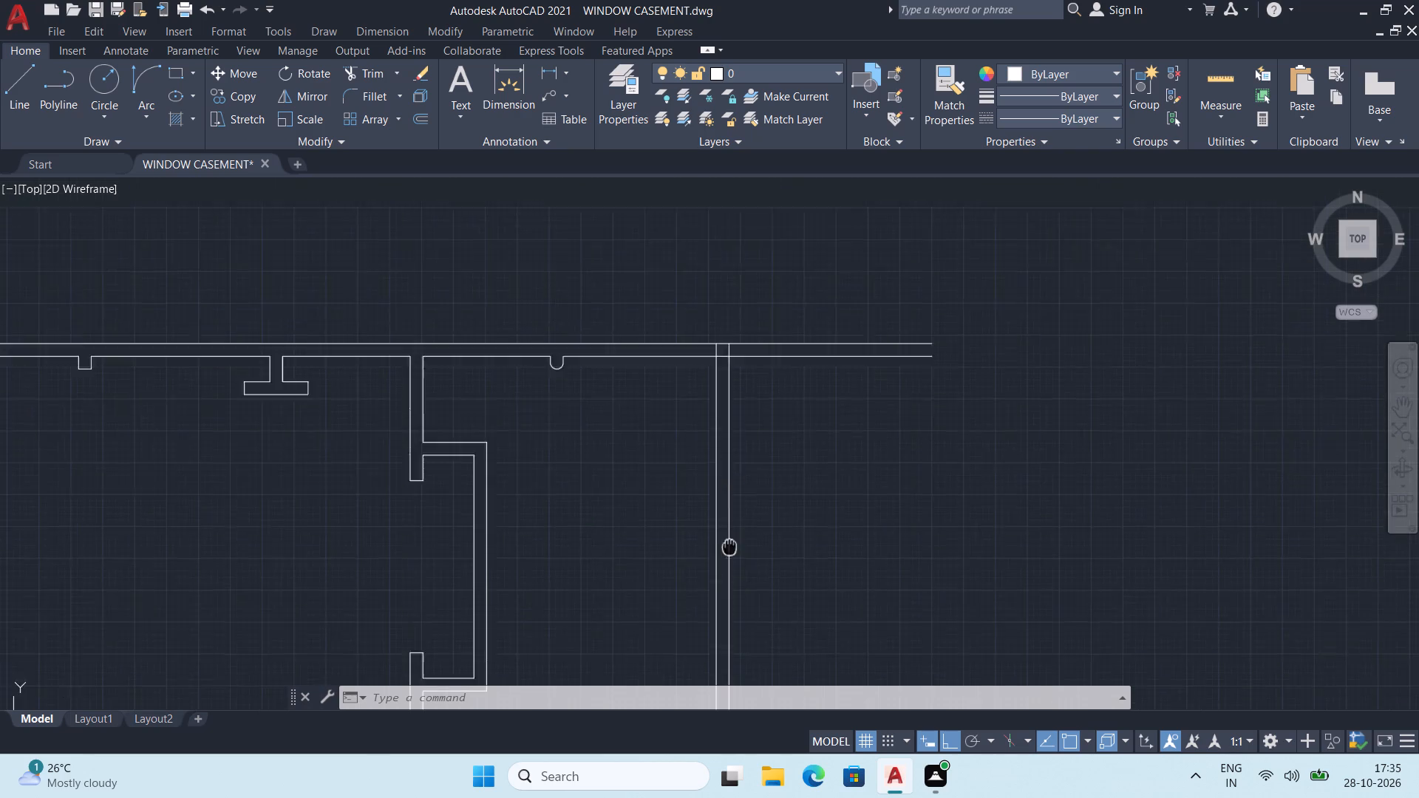
{"action": "middle_click_drag", "start_coordinate": [729, 613], "coordinate": [729, 649]}
{"action": "key", "text": "l"}
{"action": "key", "text": "Return"}
{"action": "scroll", "coordinate": [740, 525], "scroll_direction": "up", "scroll_amount": 2}
{"action": "middle_click_drag", "start_coordinate": [741, 524], "coordinate": [795, 593]}
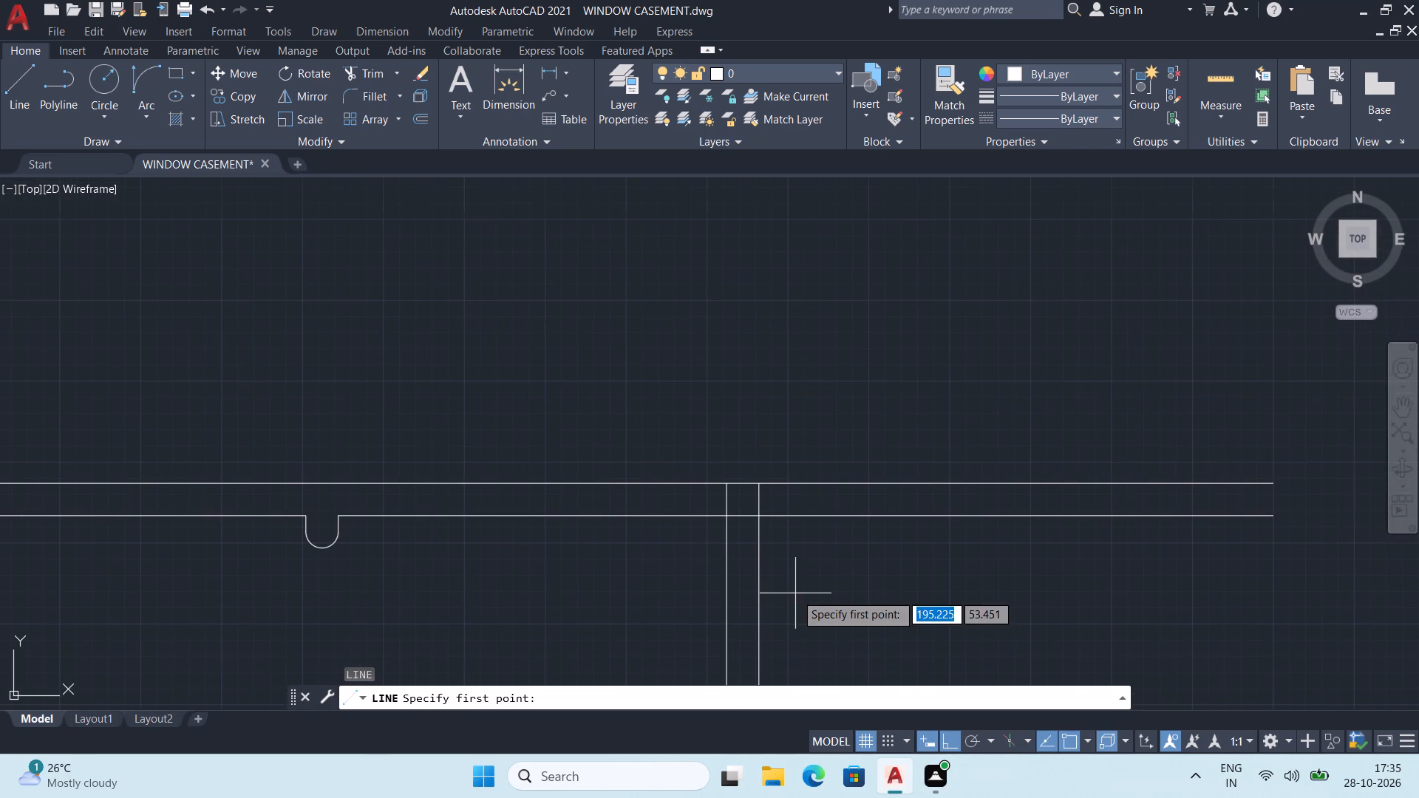
{"action": "key", "text": "F8"}
{"action": "scroll", "coordinate": [764, 531], "scroll_direction": "up", "scroll_amount": 2}
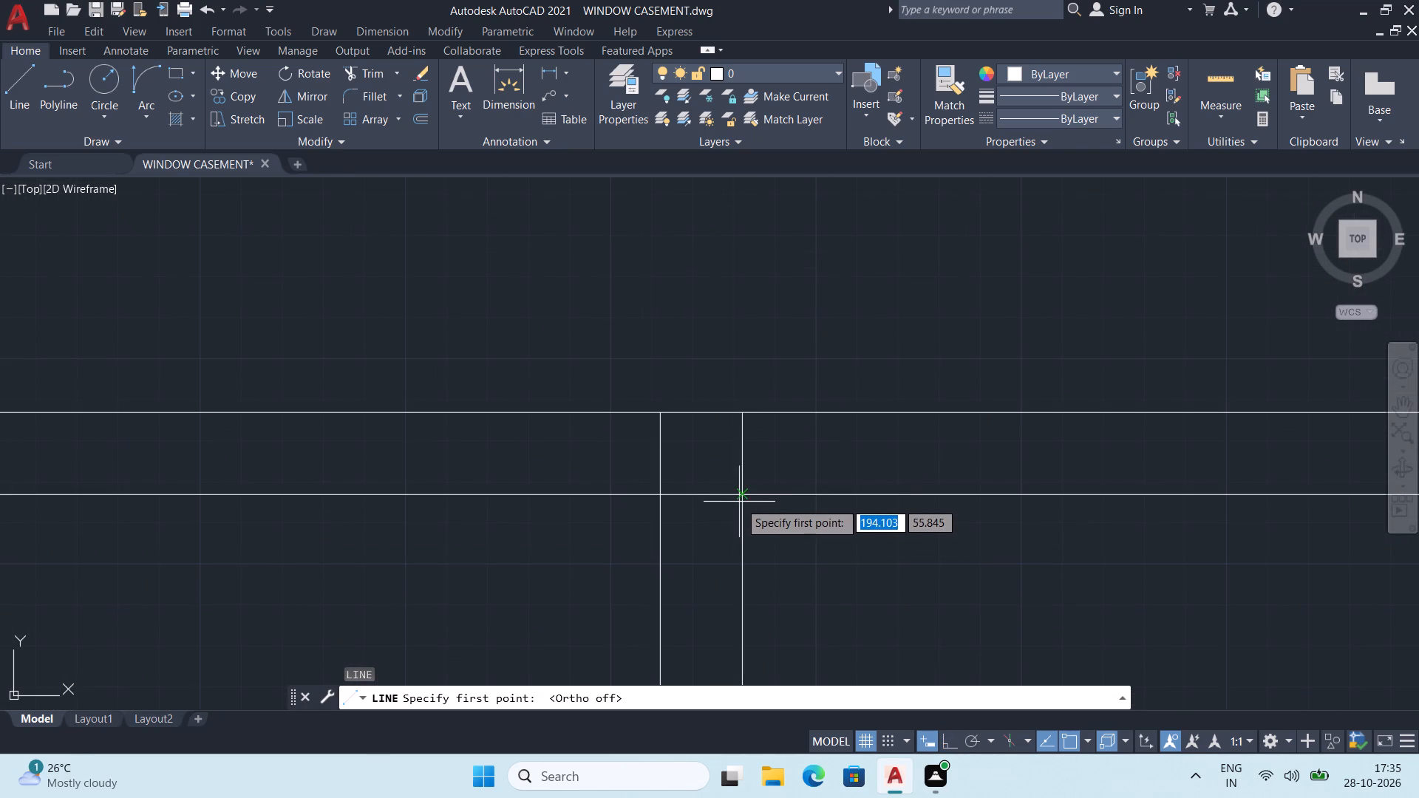
{"action": "left_click", "coordinate": [746, 492]}
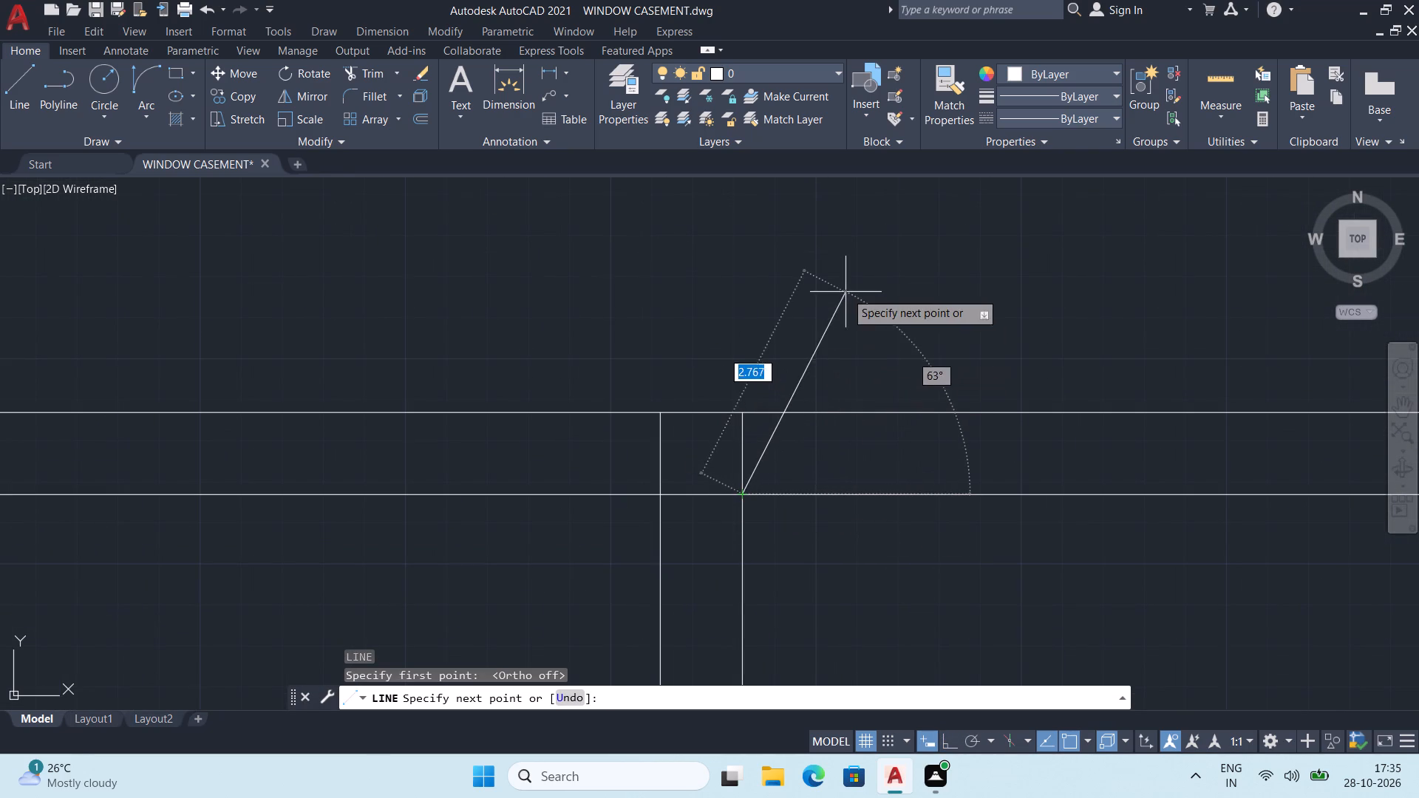
{"action": "left_click", "coordinate": [971, 742]}
{"action": "middle_click_drag", "start_coordinate": [924, 333], "coordinate": [876, 400]}
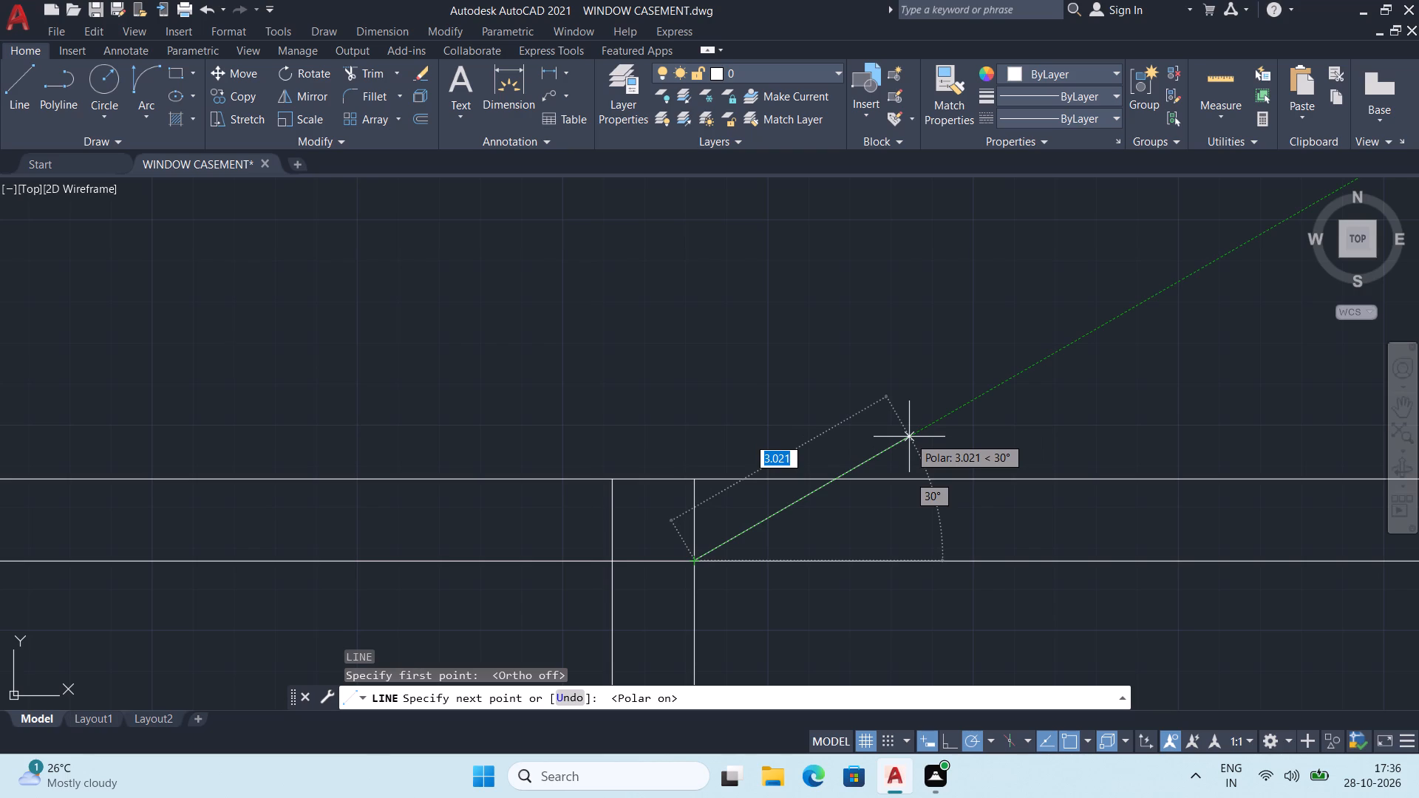
{"action": "left_click", "coordinate": [909, 437]}
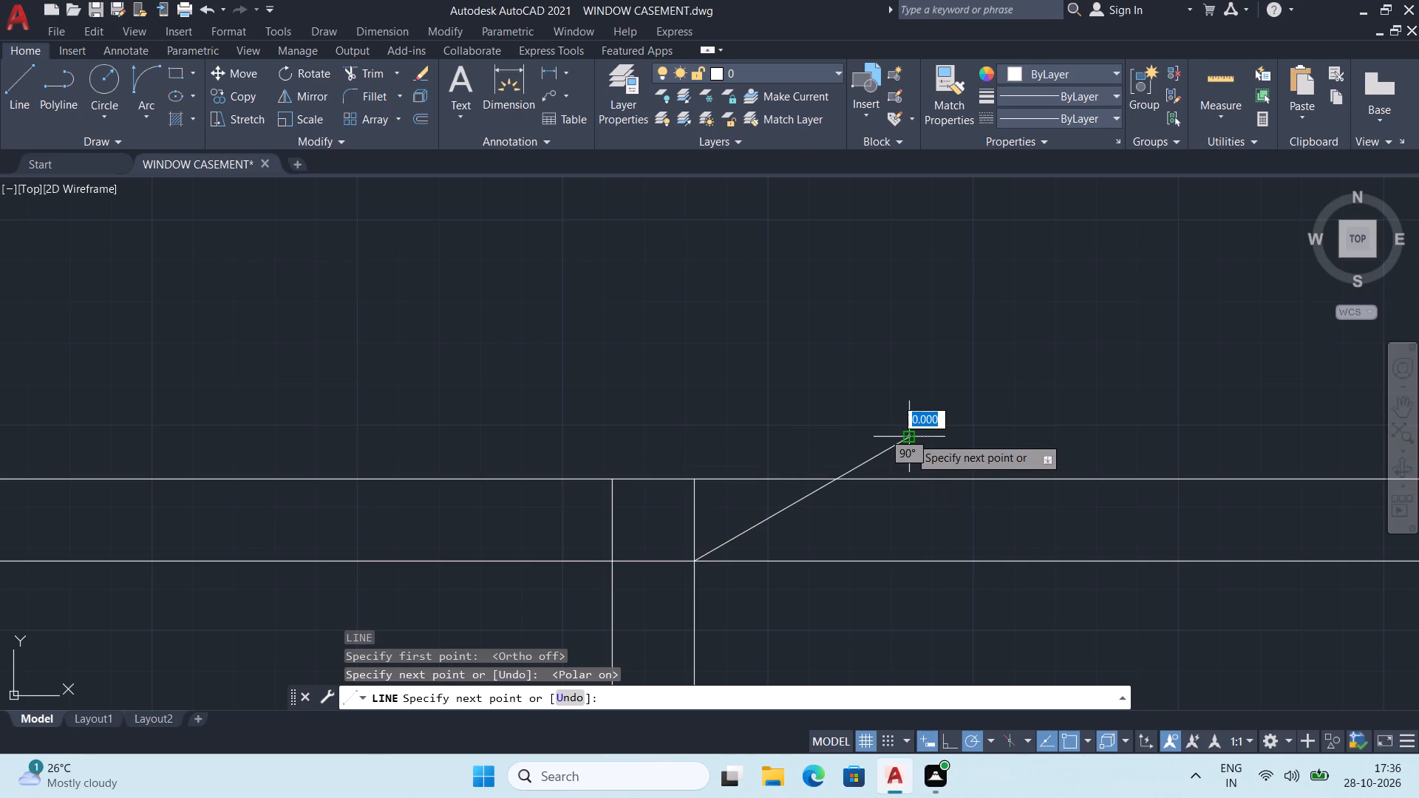
{"action": "key", "text": "Escape"}
Draw a parallel 30° line about 4.4 units long from the top end of the same web's left edge on the outer wall line.
{"action": "scroll", "coordinate": [909, 437], "scroll_direction": "down", "scroll_amount": 3}
{"action": "middle_click_drag", "start_coordinate": [910, 457], "coordinate": [777, 480]}
{"action": "scroll", "coordinate": [777, 480], "scroll_direction": "down", "scroll_amount": 1}
{"action": "middle_click_drag", "start_coordinate": [811, 485], "coordinate": [743, 444]}
{"action": "scroll", "coordinate": [674, 482], "scroll_direction": "up", "scroll_amount": 3}
{"action": "middle_click_drag", "start_coordinate": [682, 468], "coordinate": [704, 550]}
{"action": "middle_click_drag", "start_coordinate": [726, 460], "coordinate": [730, 500]}
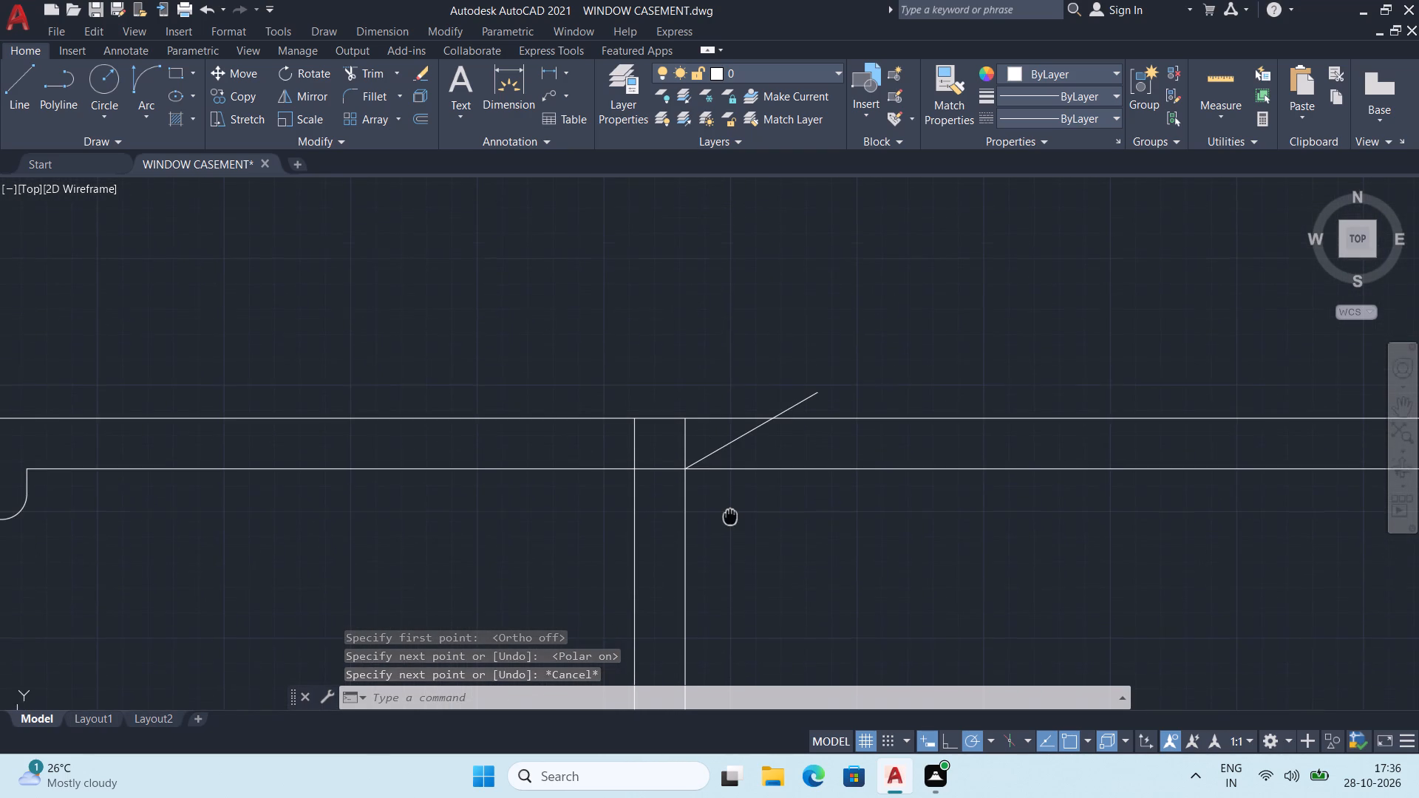
{"action": "middle_click_drag", "start_coordinate": [730, 500], "coordinate": [729, 529]}
{"action": "middle_click_drag", "start_coordinate": [727, 488], "coordinate": [726, 535]}
{"action": "key", "text": "l"}
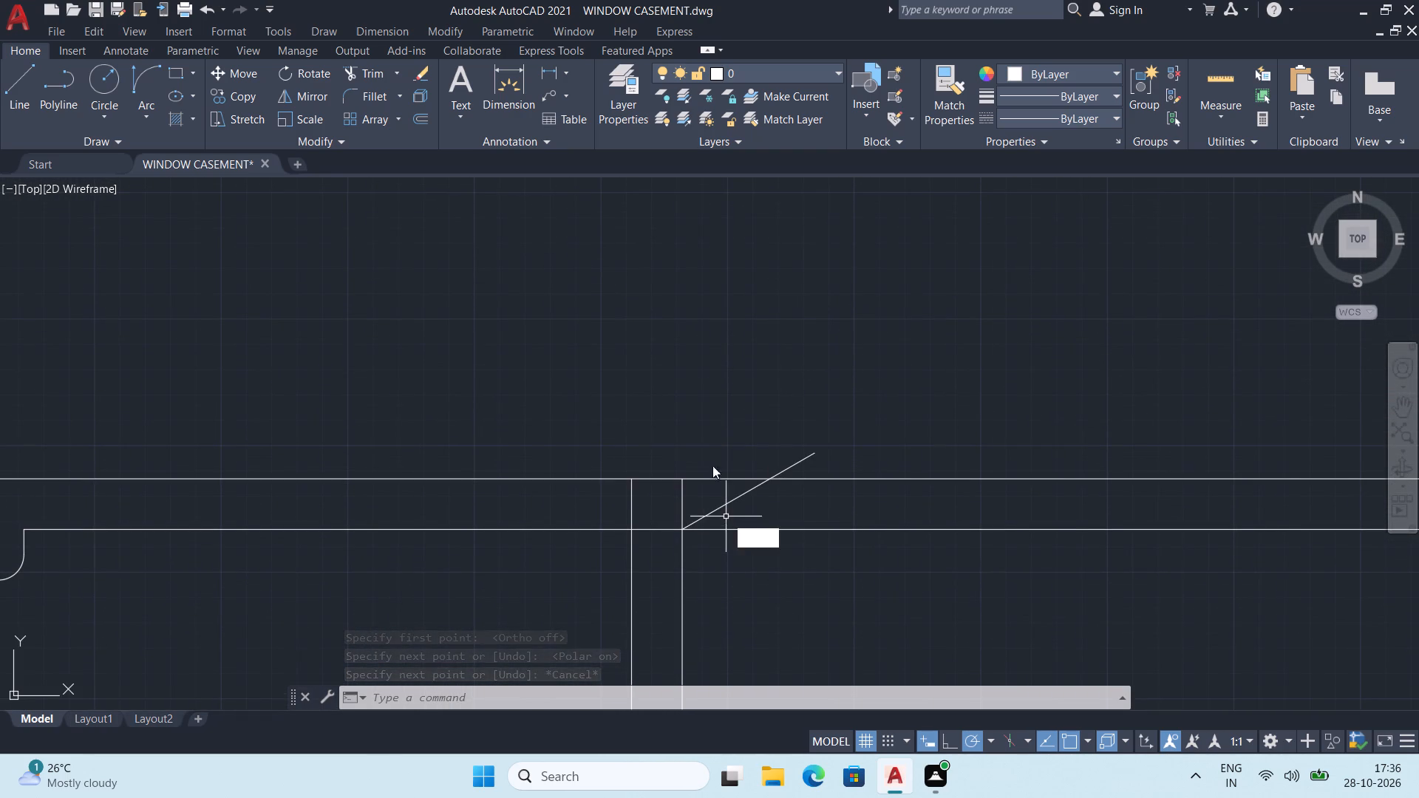
{"action": "key", "text": "Return"}
{"action": "left_click", "coordinate": [629, 477]}
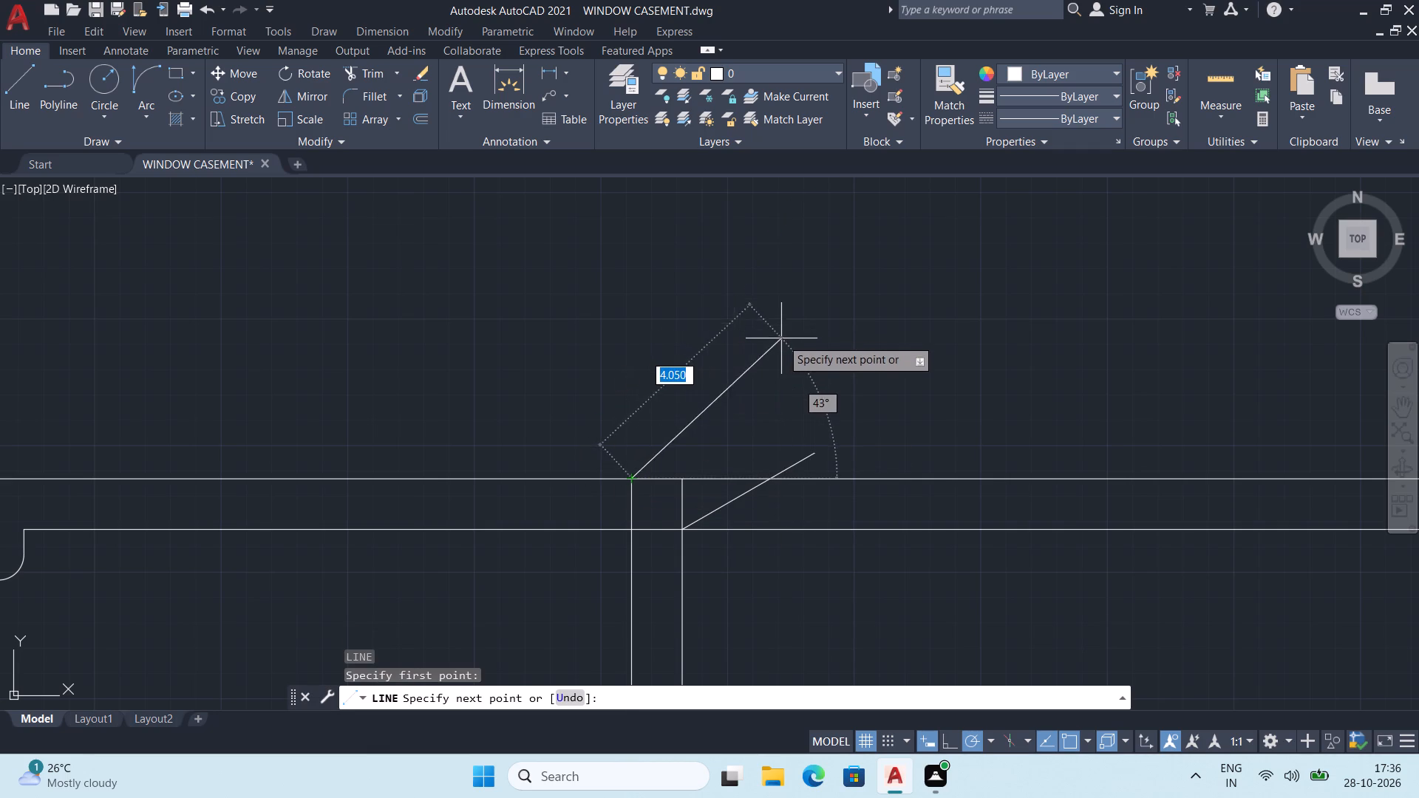
{"action": "left_click", "coordinate": [824, 365]}
{"action": "key", "text": "Escape"}
Trim the end of the shorter slanted line that projects above the top wall's outer line.
{"action": "scroll", "coordinate": [825, 375], "scroll_direction": "down", "scroll_amount": 3}
{"action": "middle_click_drag", "start_coordinate": [837, 467], "coordinate": [777, 475]}
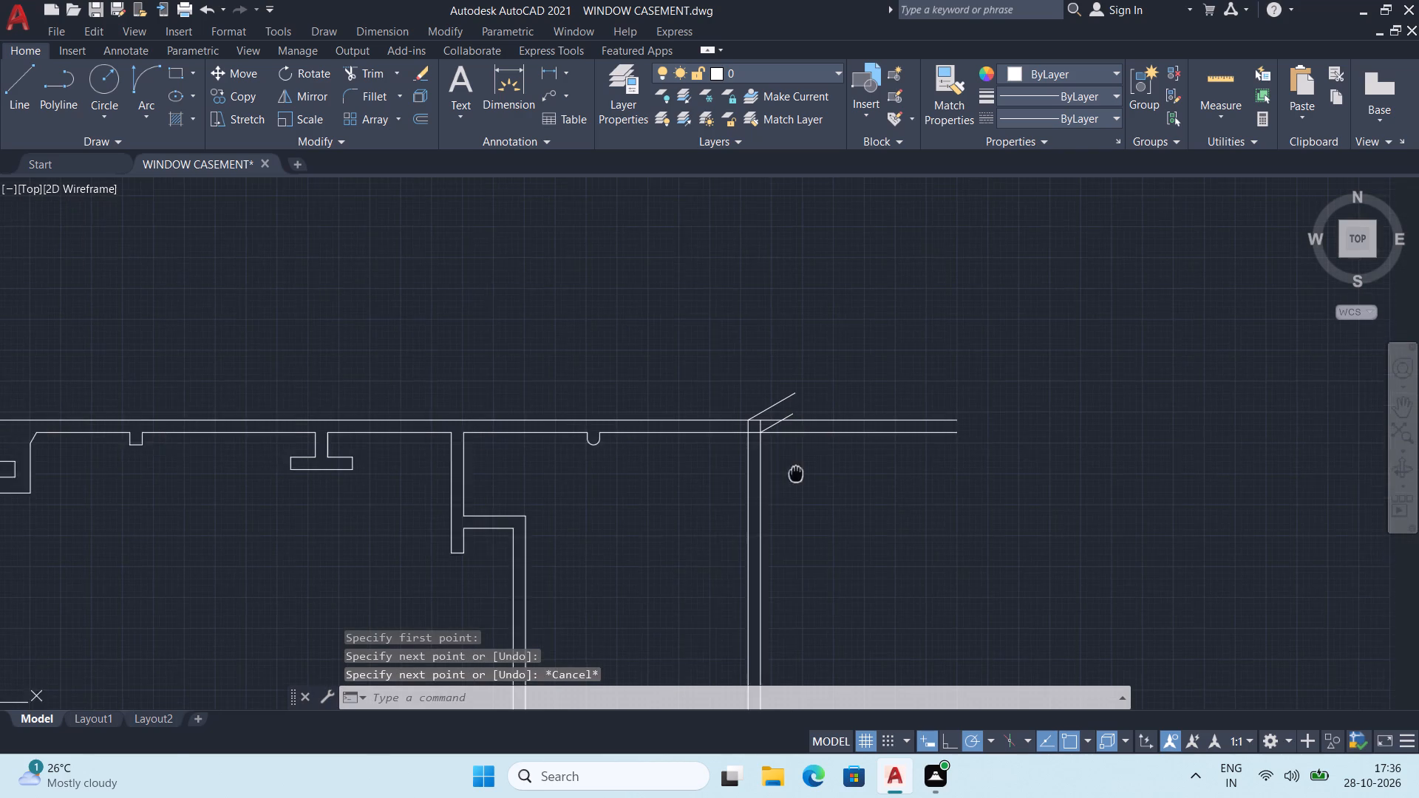
{"action": "middle_click_drag", "start_coordinate": [777, 475], "coordinate": [772, 476]}
{"action": "type", "text": "tr"}
{"action": "key", "text": "Return"}
{"action": "scroll", "coordinate": [797, 423], "scroll_direction": "up", "scroll_amount": 3}
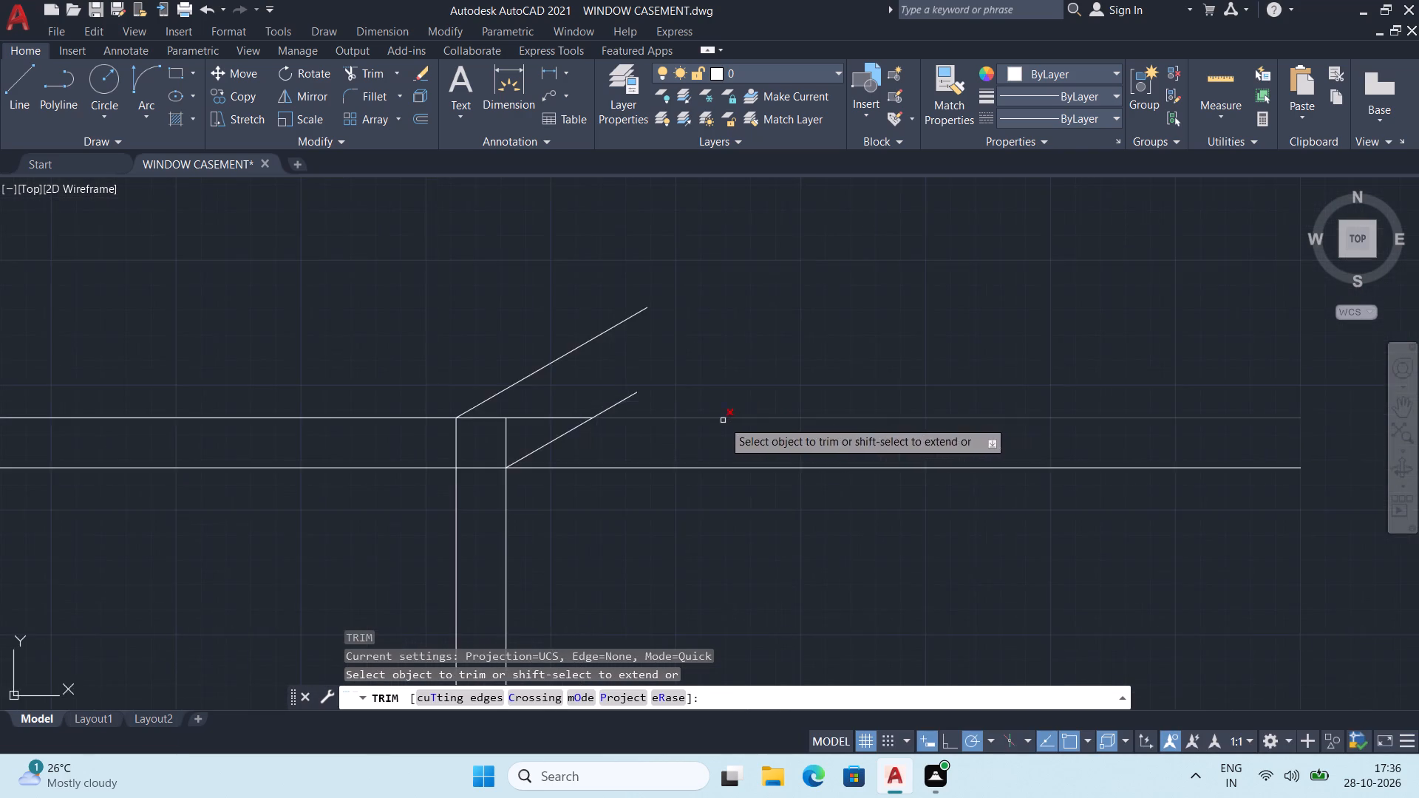
{"action": "scroll", "coordinate": [719, 420], "scroll_direction": "up", "scroll_amount": 2}
{"action": "left_click", "coordinate": [579, 387]}
{"action": "scroll", "coordinate": [593, 361], "scroll_direction": "down", "scroll_amount": 4}
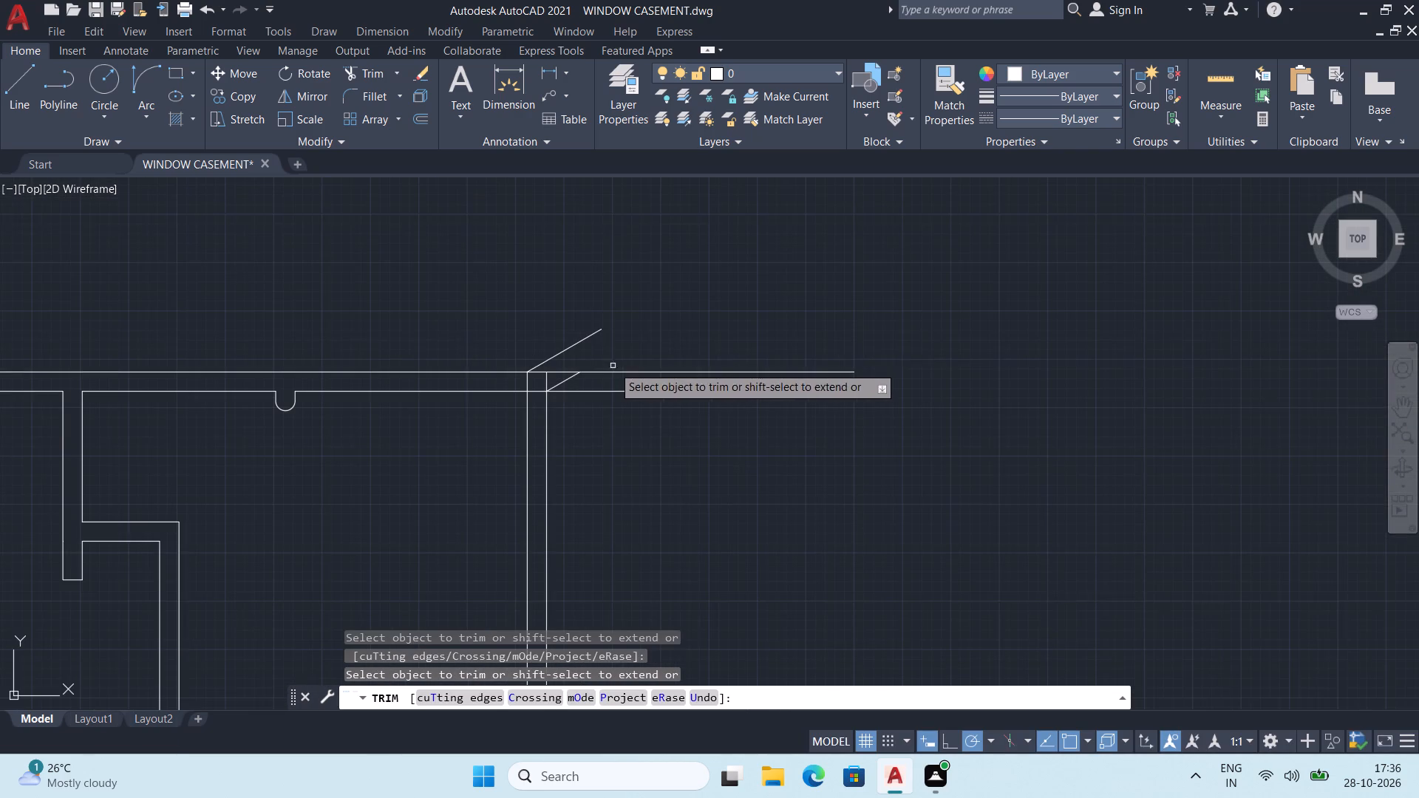
{"action": "key", "text": "space"}
Offset the top wall's outer line 1 unit outward, above the profile.
{"action": "scroll", "coordinate": [699, 328], "scroll_direction": "down", "scroll_amount": 1}
{"action": "middle_click_drag", "start_coordinate": [724, 410], "coordinate": [622, 424]}
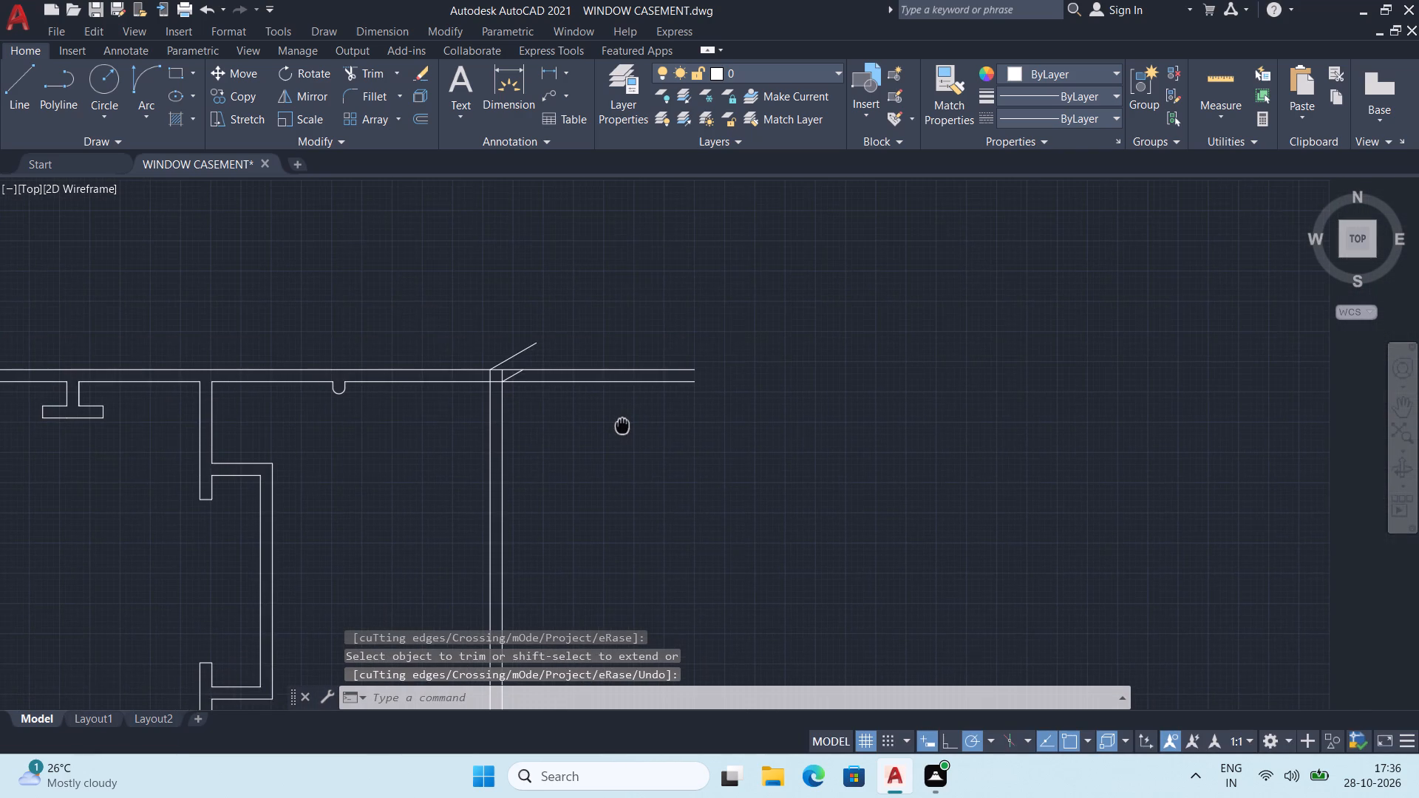
{"action": "middle_click_drag", "start_coordinate": [622, 424], "coordinate": [584, 451]}
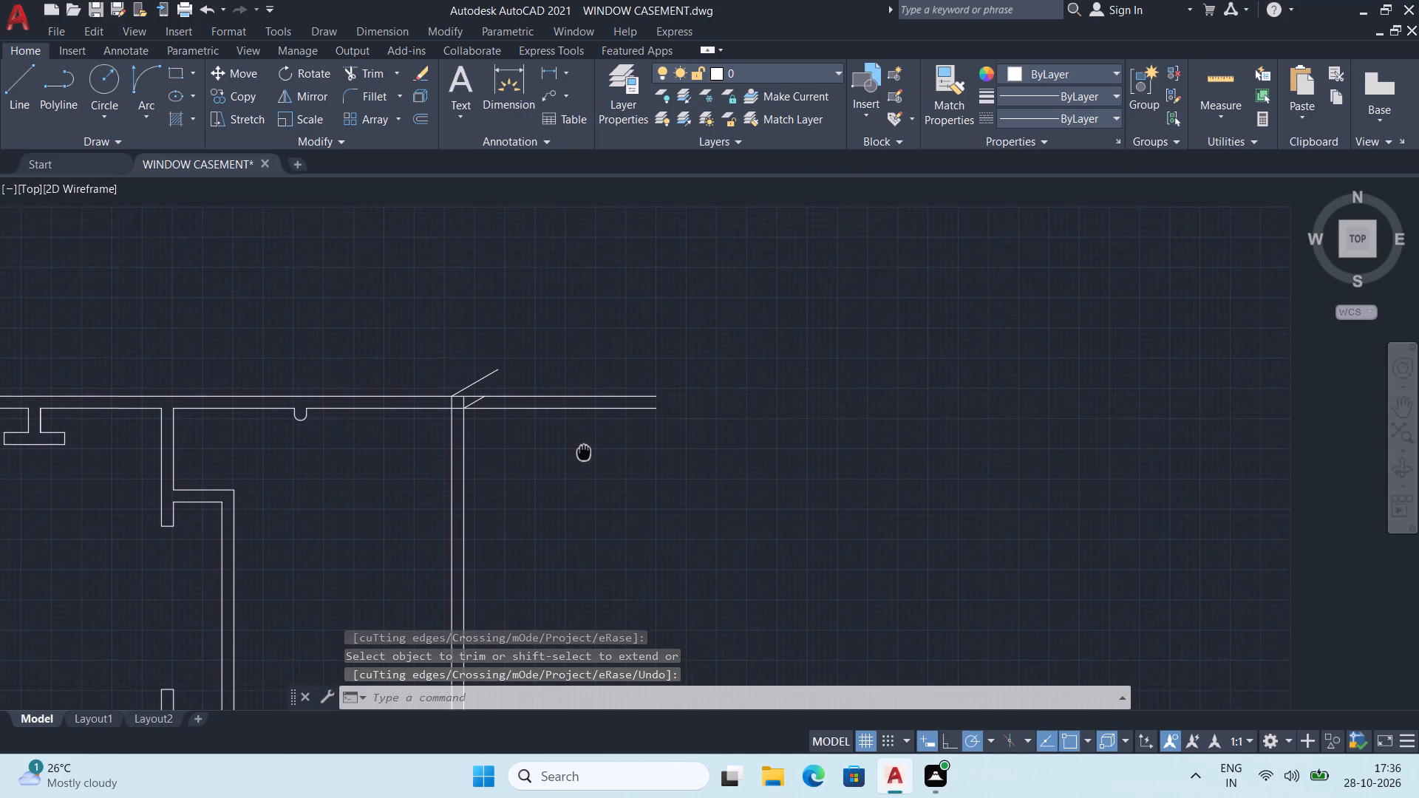
{"action": "middle_click_drag", "start_coordinate": [584, 451], "coordinate": [590, 496]}
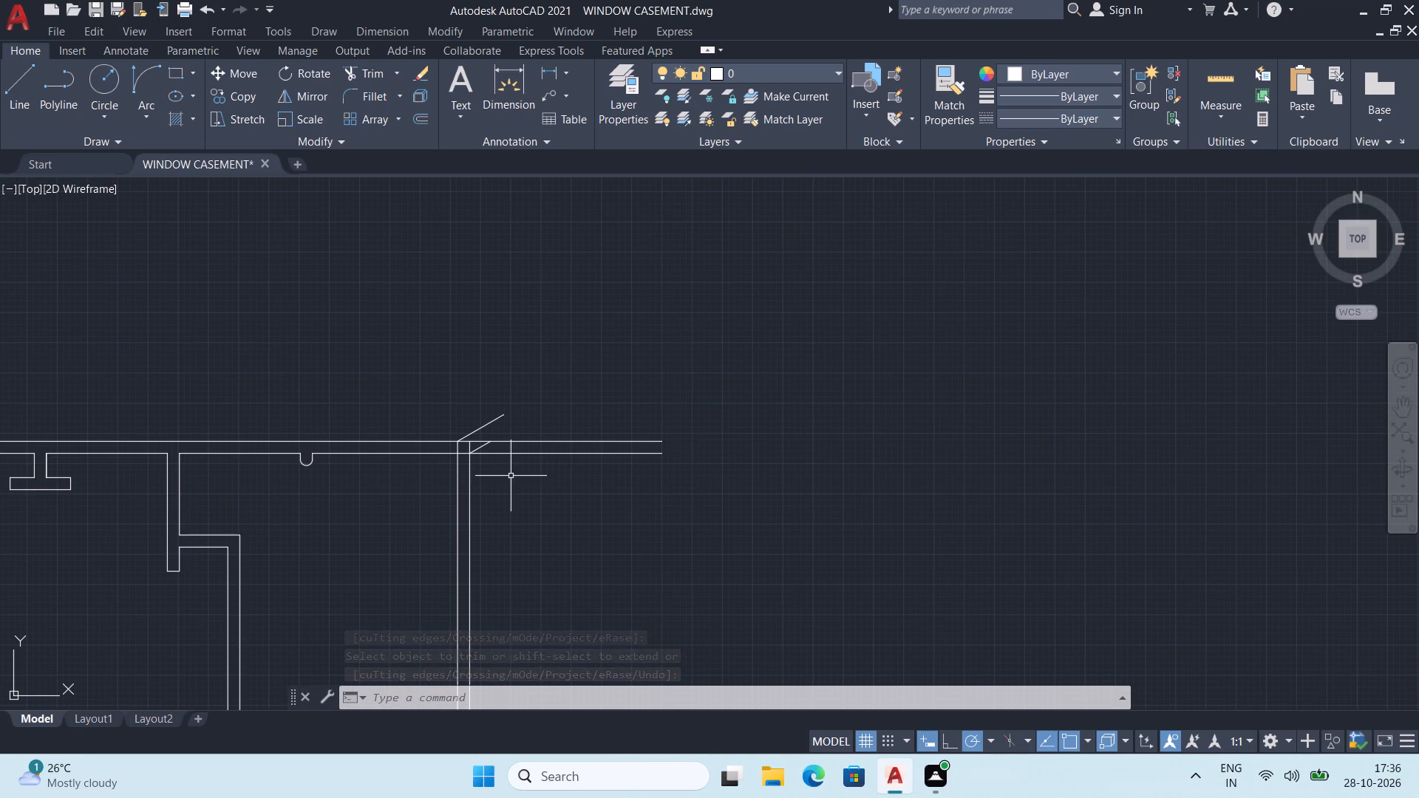
{"action": "middle_click_drag", "start_coordinate": [514, 459], "coordinate": [521, 493]}
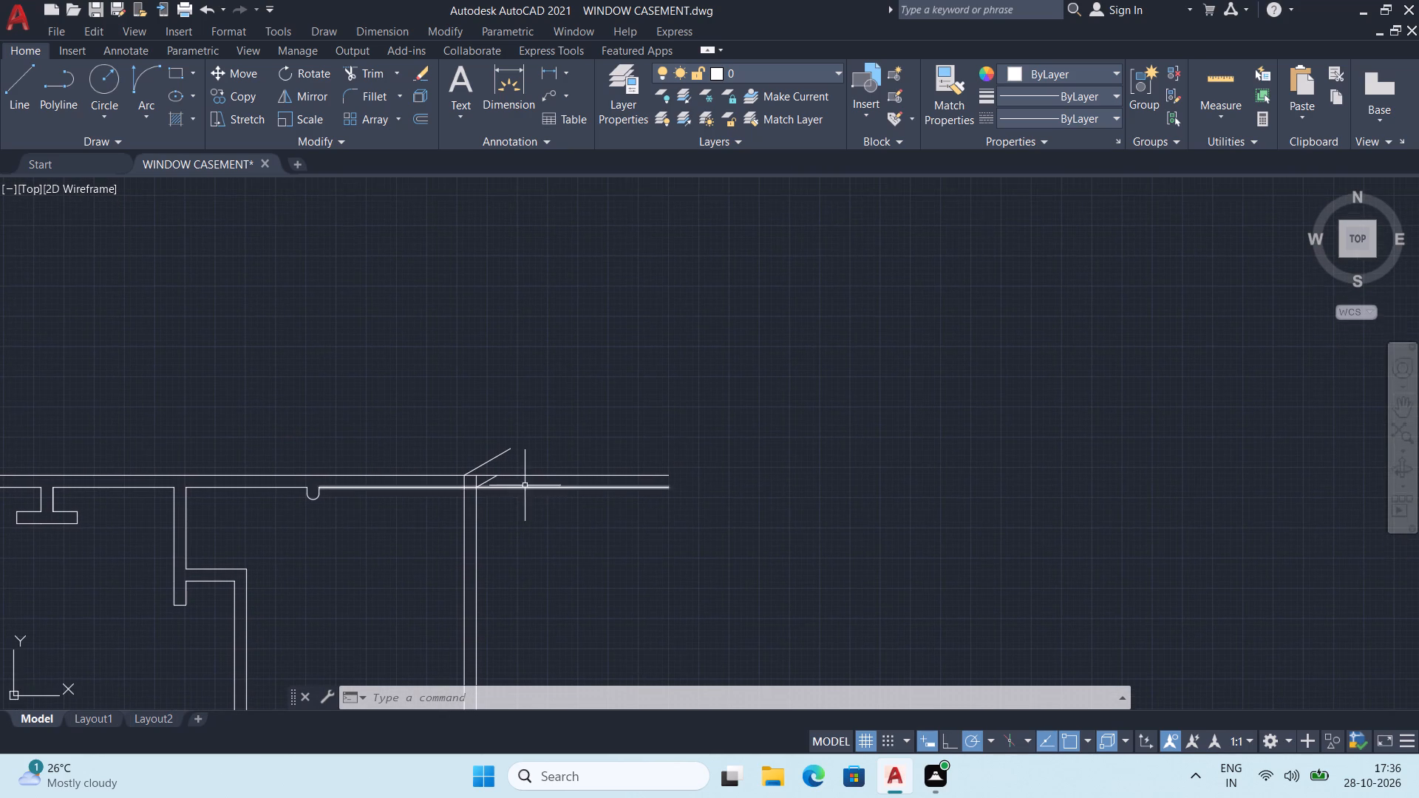
{"action": "middle_click_drag", "start_coordinate": [527, 494], "coordinate": [531, 510]}
{"action": "scroll", "coordinate": [511, 493], "scroll_direction": "up", "scroll_amount": 3}
{"action": "middle_click_drag", "start_coordinate": [464, 482], "coordinate": [475, 498]}
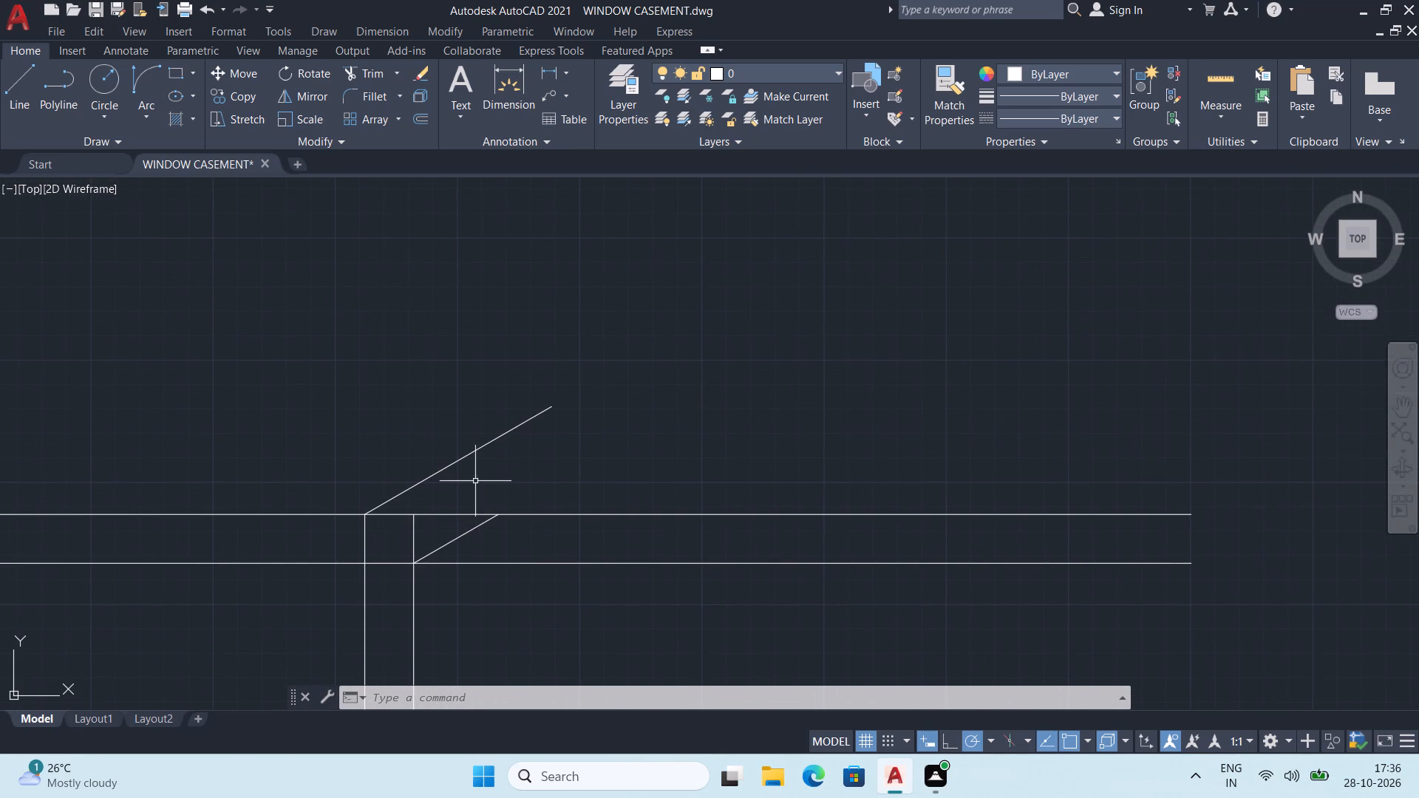
{"action": "middle_click", "coordinate": [487, 483]}
{"action": "scroll", "coordinate": [497, 516], "scroll_direction": "up", "scroll_amount": 2}
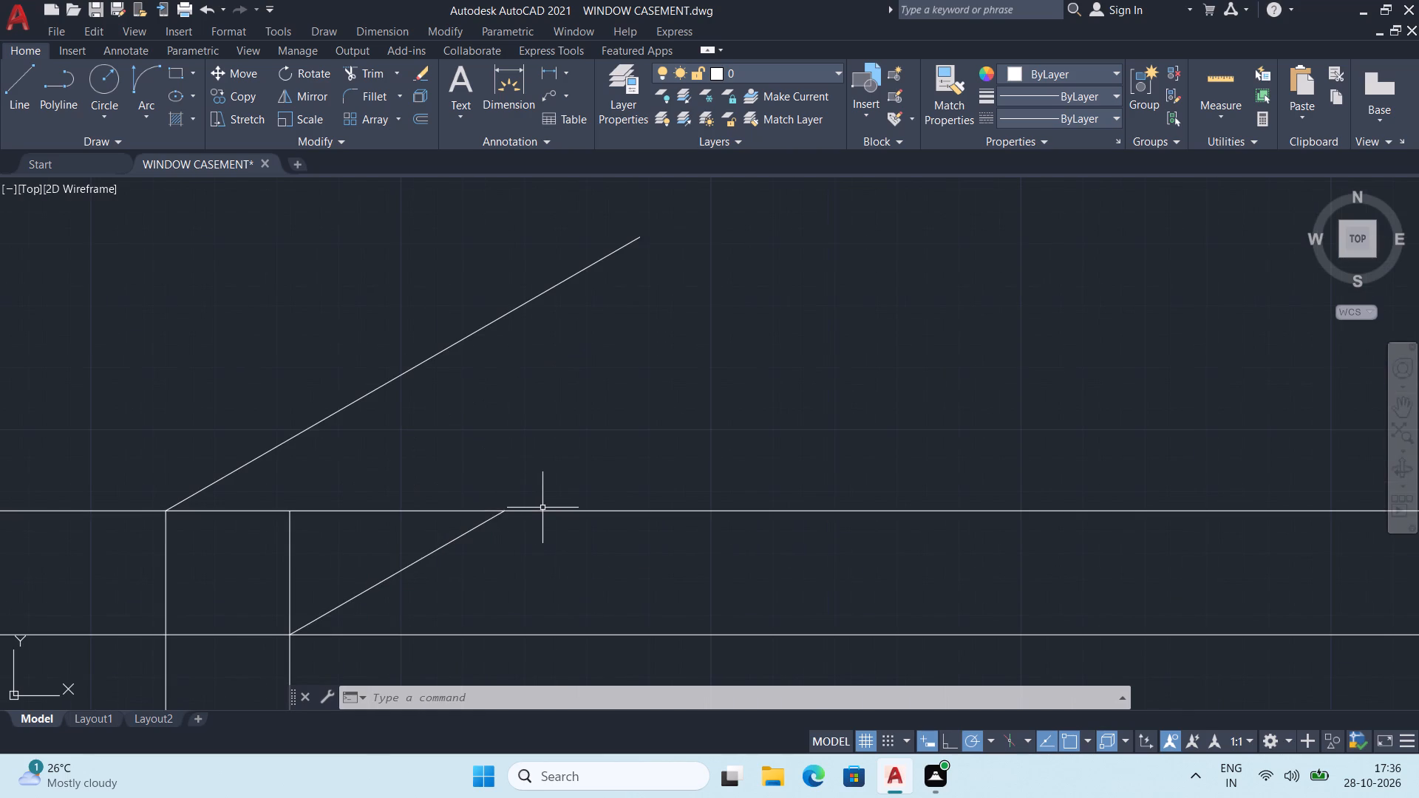
{"action": "type", "text": "off"}
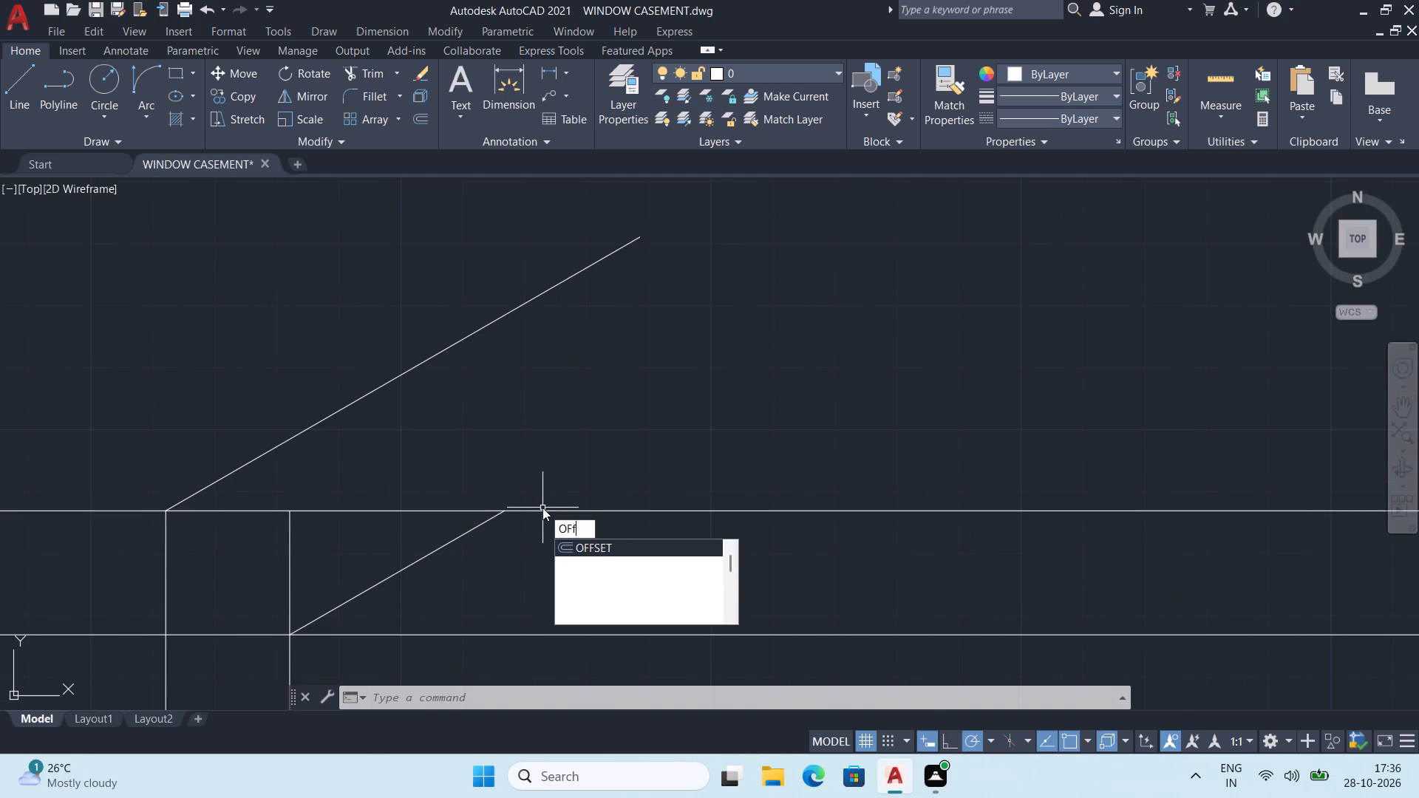
{"action": "key", "text": "Return"}
{"action": "key", "text": "1"}
{"action": "key", "text": "Return"}
{"action": "scroll", "coordinate": [542, 508], "scroll_direction": "down", "scroll_amount": 3}
{"action": "left_click", "coordinate": [639, 513]}
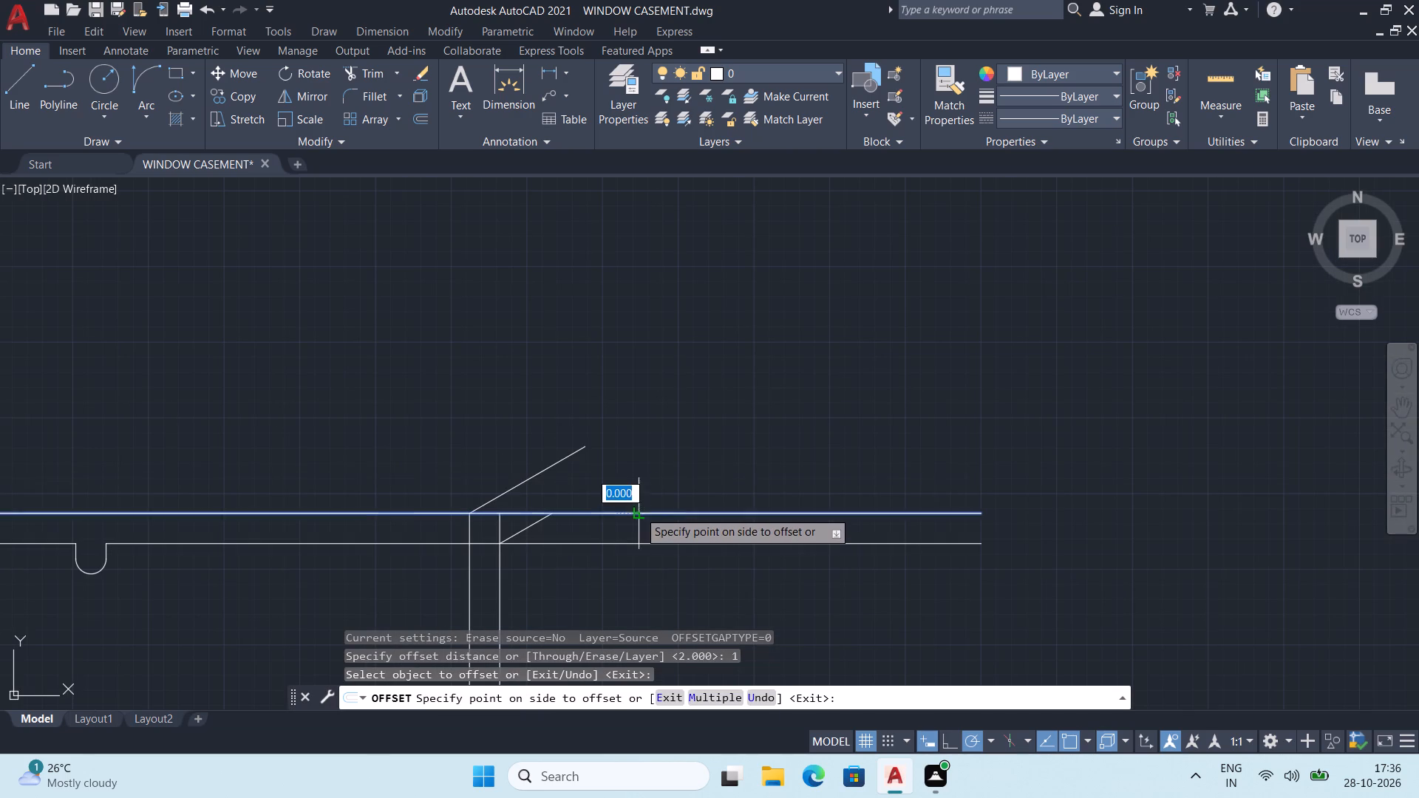
{"action": "left_click", "coordinate": [684, 461]}
{"action": "scroll", "coordinate": [684, 461], "scroll_direction": "down", "scroll_amount": 1}
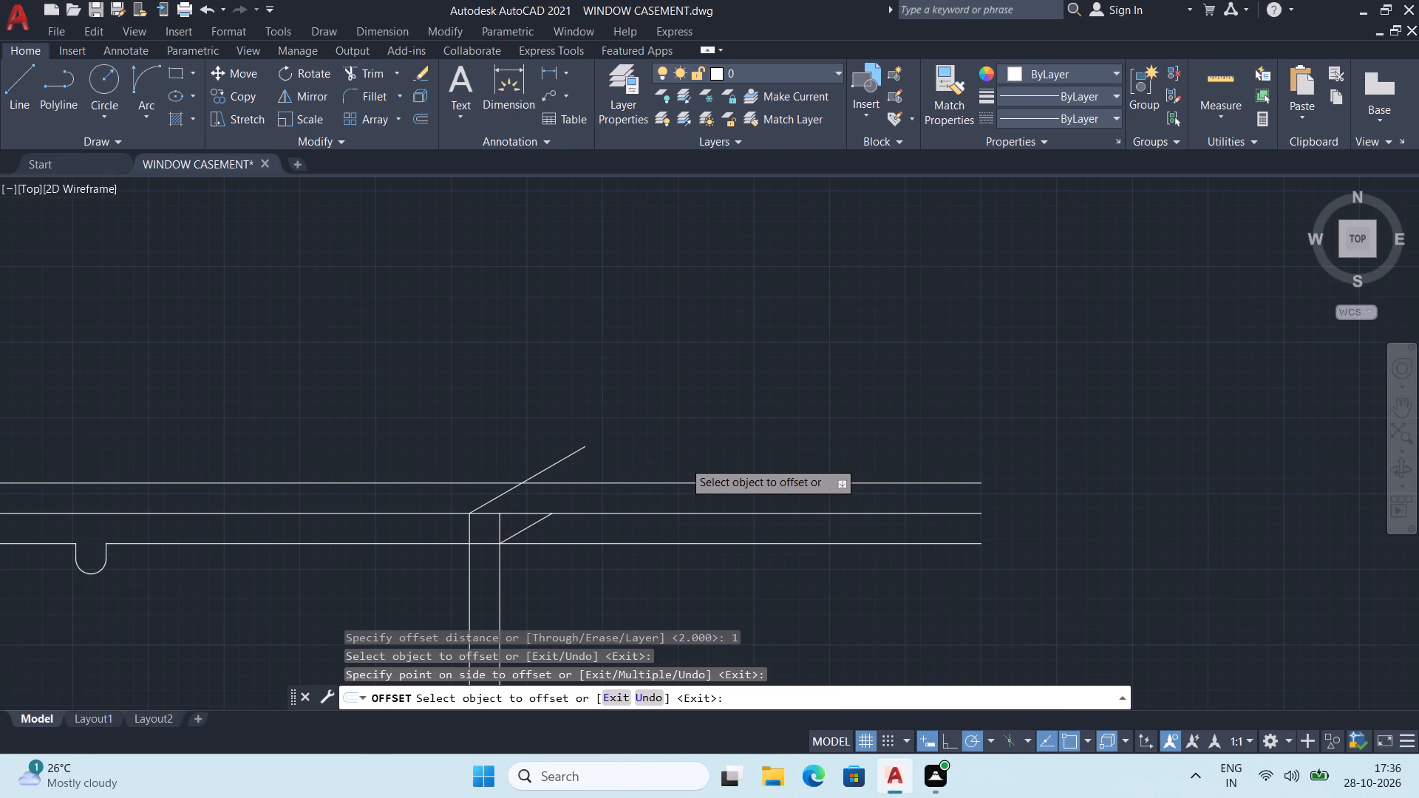
{"action": "scroll", "coordinate": [644, 548], "scroll_direction": "up", "scroll_amount": 2}
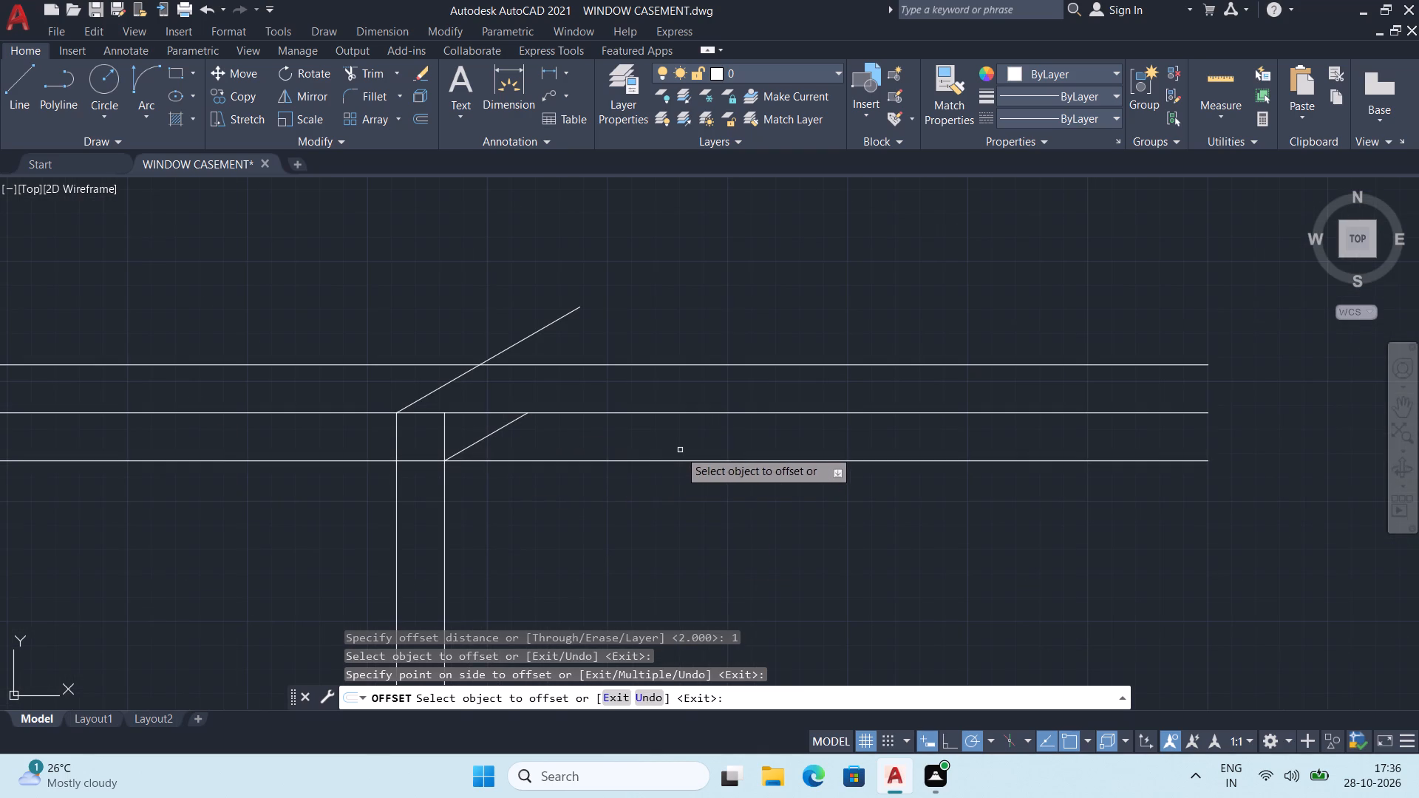
{"action": "middle_click_drag", "start_coordinate": [576, 511], "coordinate": [537, 514]}
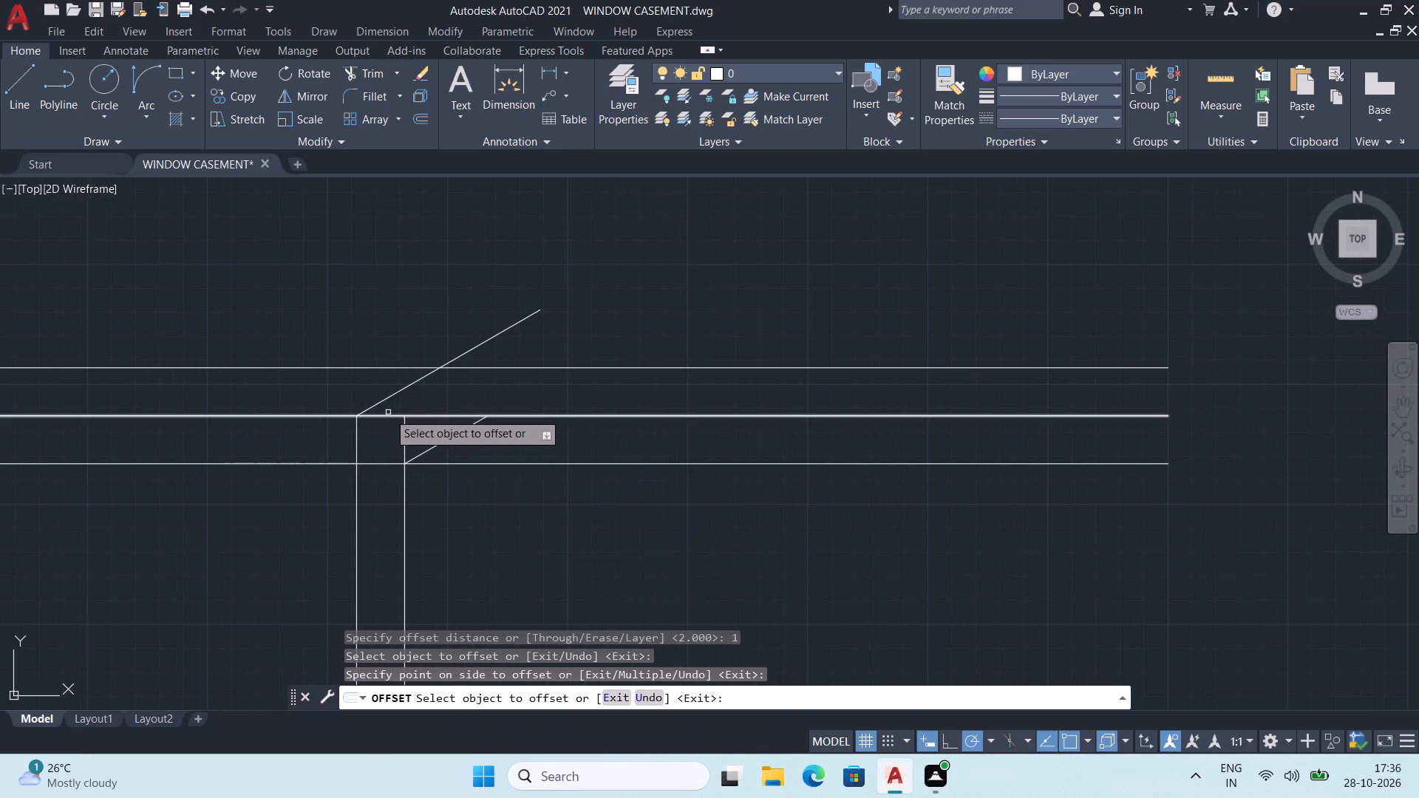
{"action": "key", "text": "Escape"}
Trim the top-right junction, removing the inner wall line across and beyond the web, the web edge inside the wall, and the outer line between the slants.
{"action": "type", "text": "tr"}
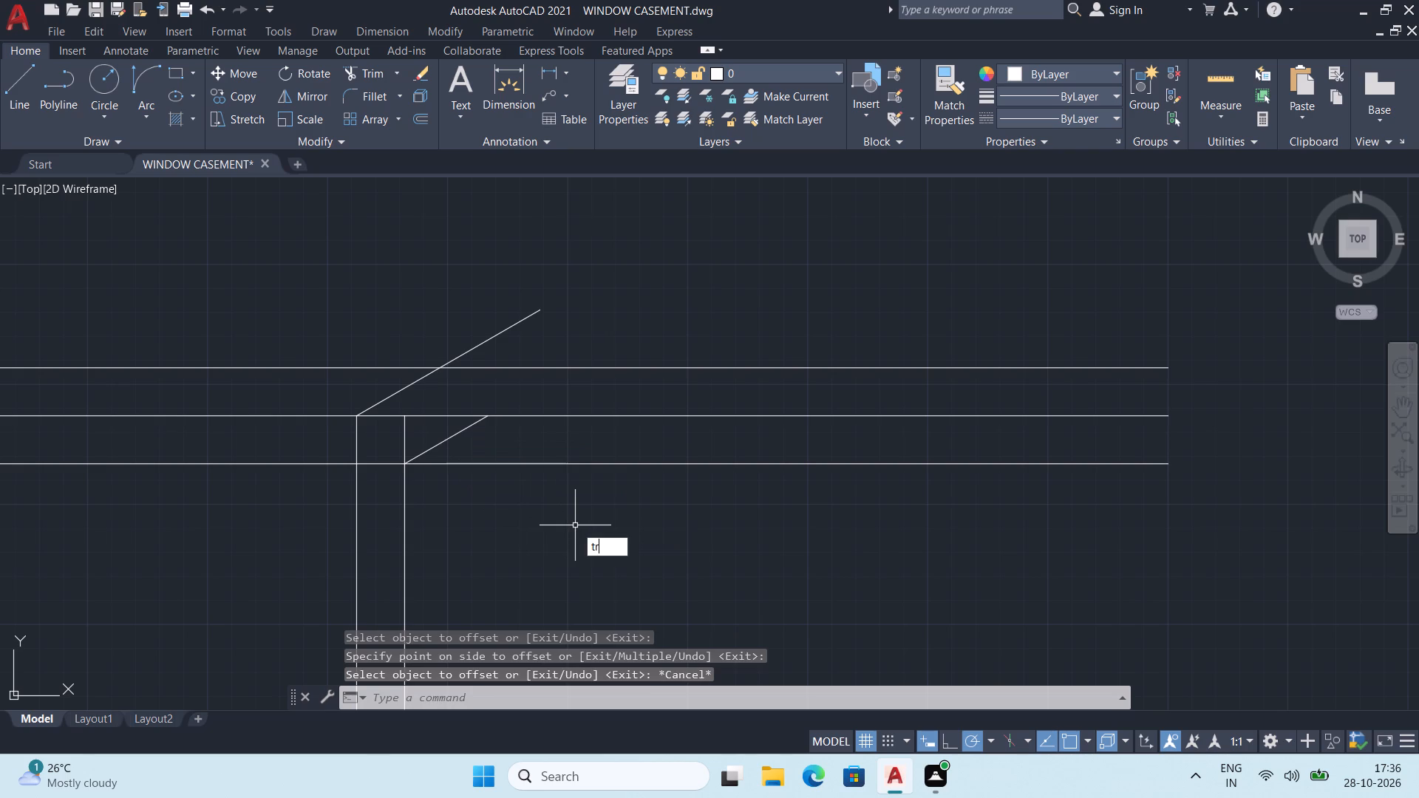
{"action": "key", "text": "Return"}
{"action": "left_click", "coordinate": [636, 463]}
{"action": "scroll", "coordinate": [587, 472], "scroll_direction": "down", "scroll_amount": 2}
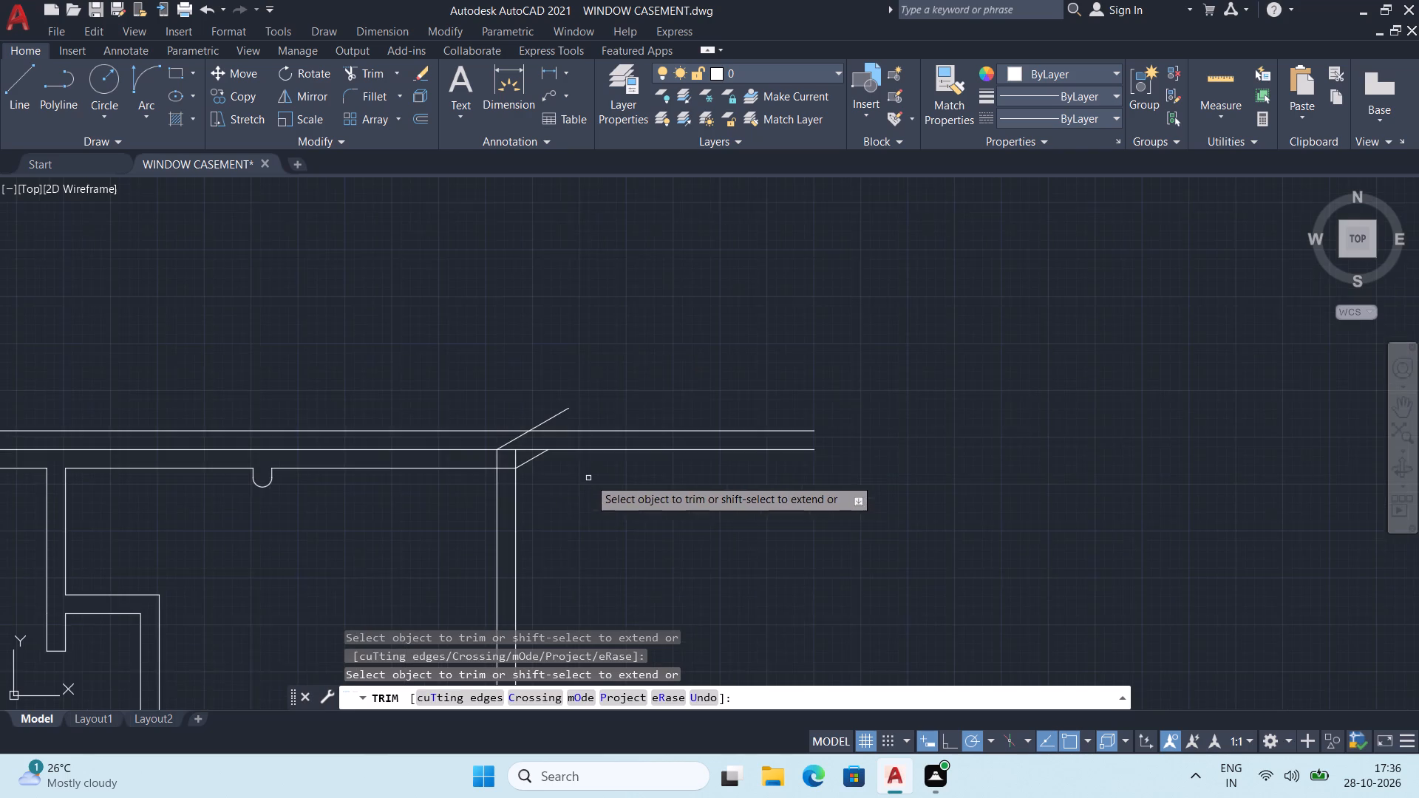
{"action": "middle_click_drag", "start_coordinate": [591, 478], "coordinate": [548, 420]}
{"action": "scroll", "coordinate": [548, 420], "scroll_direction": "down", "scroll_amount": 2}
{"action": "middle_click_drag", "start_coordinate": [556, 429], "coordinate": [595, 536]}
{"action": "scroll", "coordinate": [565, 520], "scroll_direction": "up", "scroll_amount": 3}
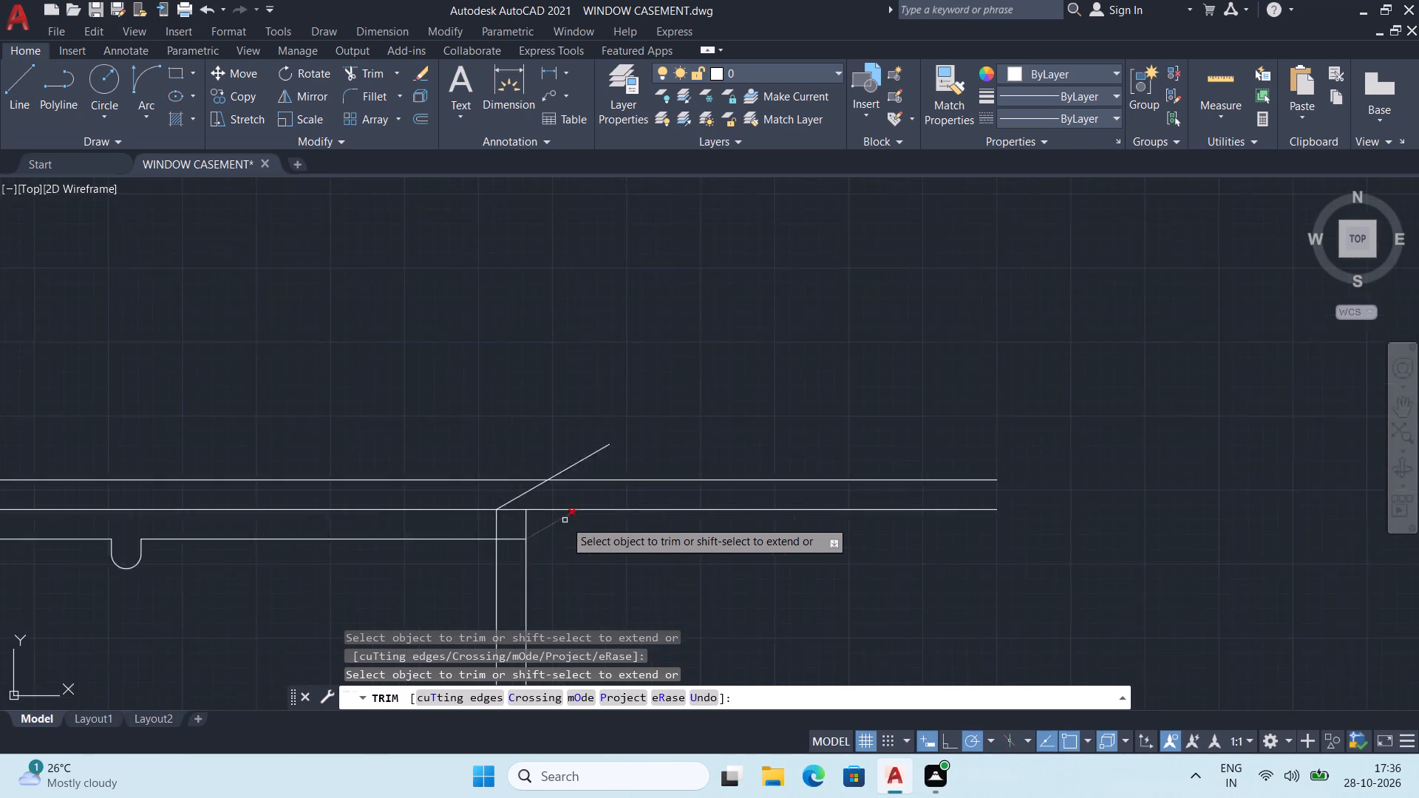
{"action": "scroll", "coordinate": [565, 520], "scroll_direction": "up", "scroll_amount": 2}
{"action": "left_click", "coordinate": [536, 468]}
{"action": "left_click_drag", "start_coordinate": [439, 545], "coordinate": [439, 539]}
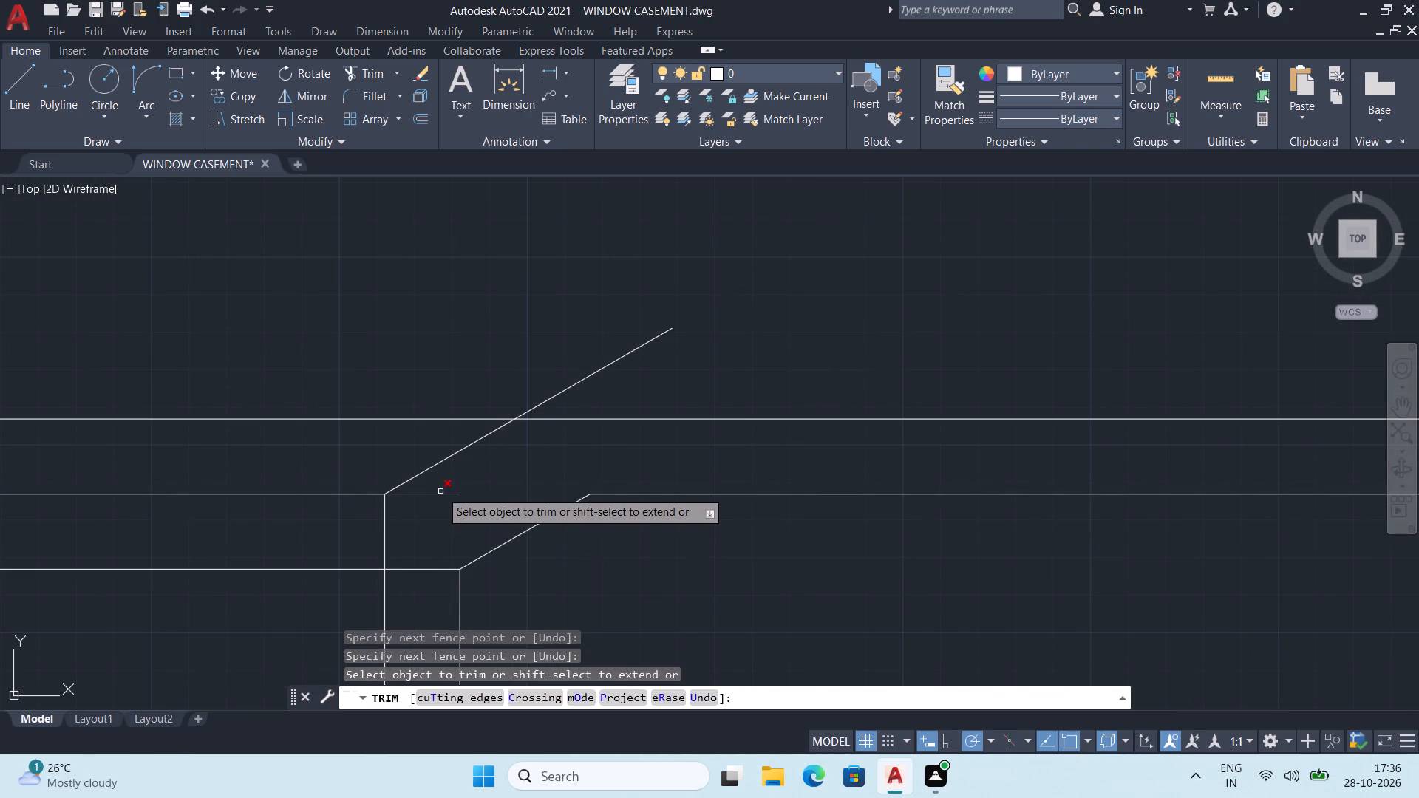
{"action": "left_click", "coordinate": [440, 491]}
{"action": "left_click", "coordinate": [425, 614]}
Trim the longer slanted line above the offset line, and the offset line to the left of that slant.
{"action": "scroll", "coordinate": [489, 476], "scroll_direction": "down", "scroll_amount": 1}
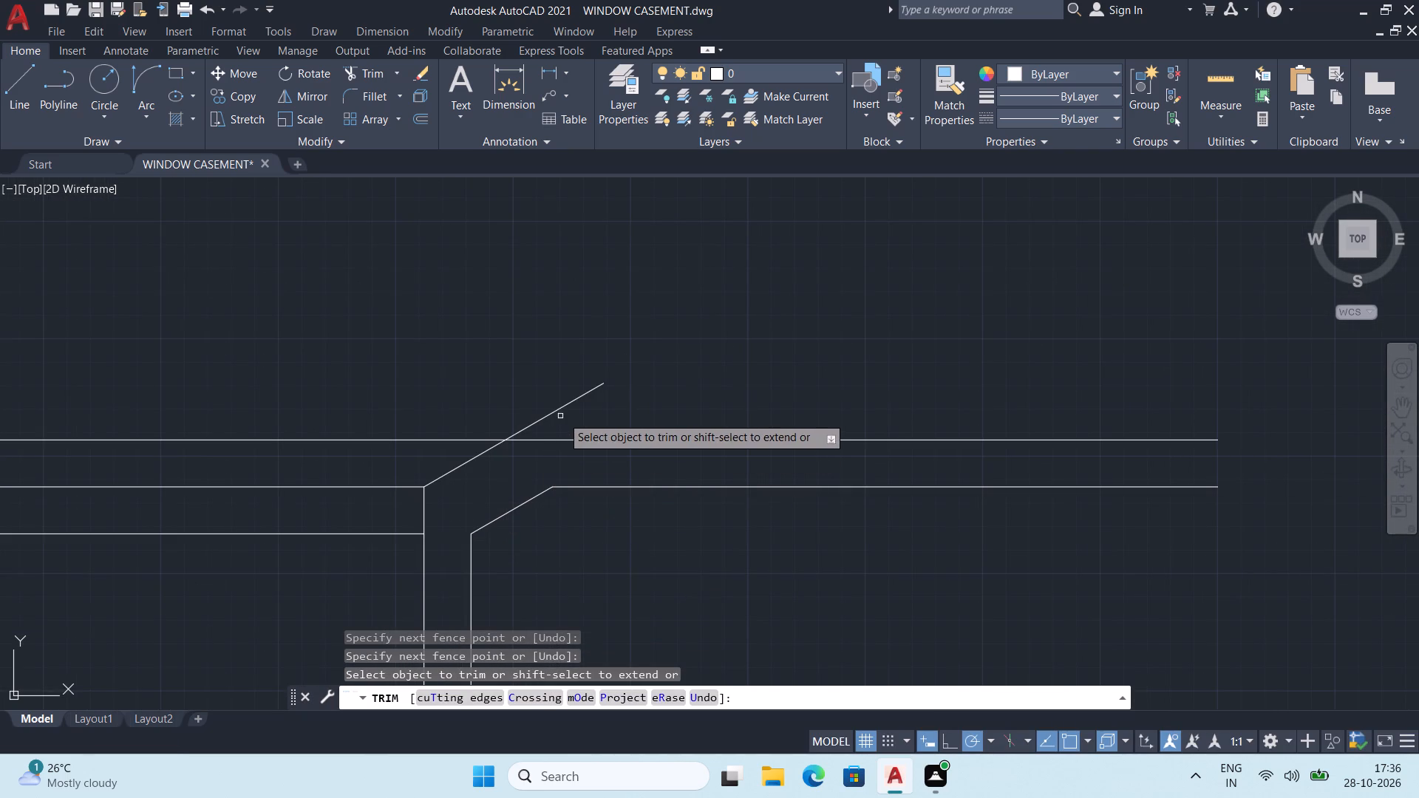
{"action": "left_click", "coordinate": [566, 403]}
{"action": "scroll", "coordinate": [625, 442], "scroll_direction": "down", "scroll_amount": 3}
{"action": "middle_click_drag", "start_coordinate": [643, 485], "coordinate": [633, 436]}
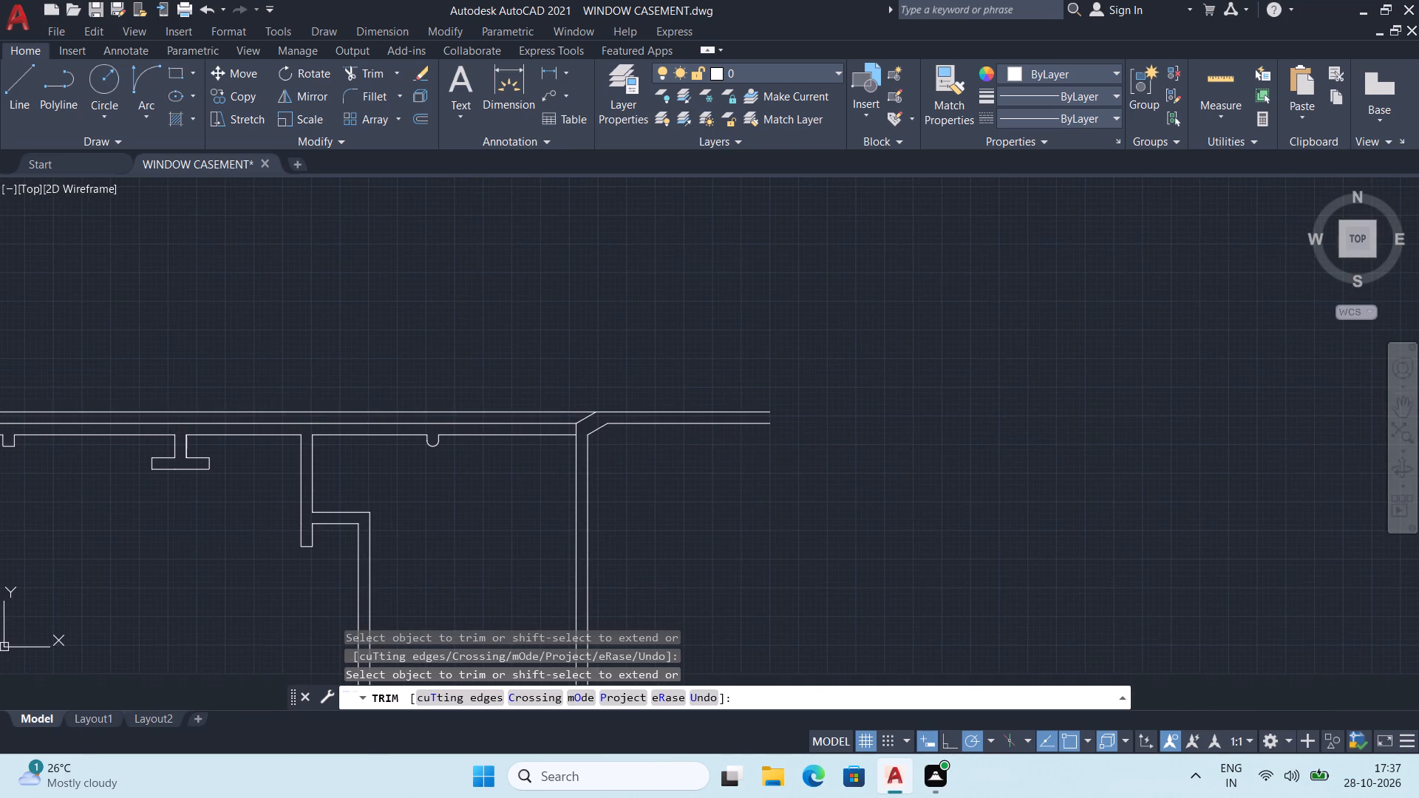
{"action": "scroll", "coordinate": [542, 412], "scroll_direction": "down", "scroll_amount": 2}
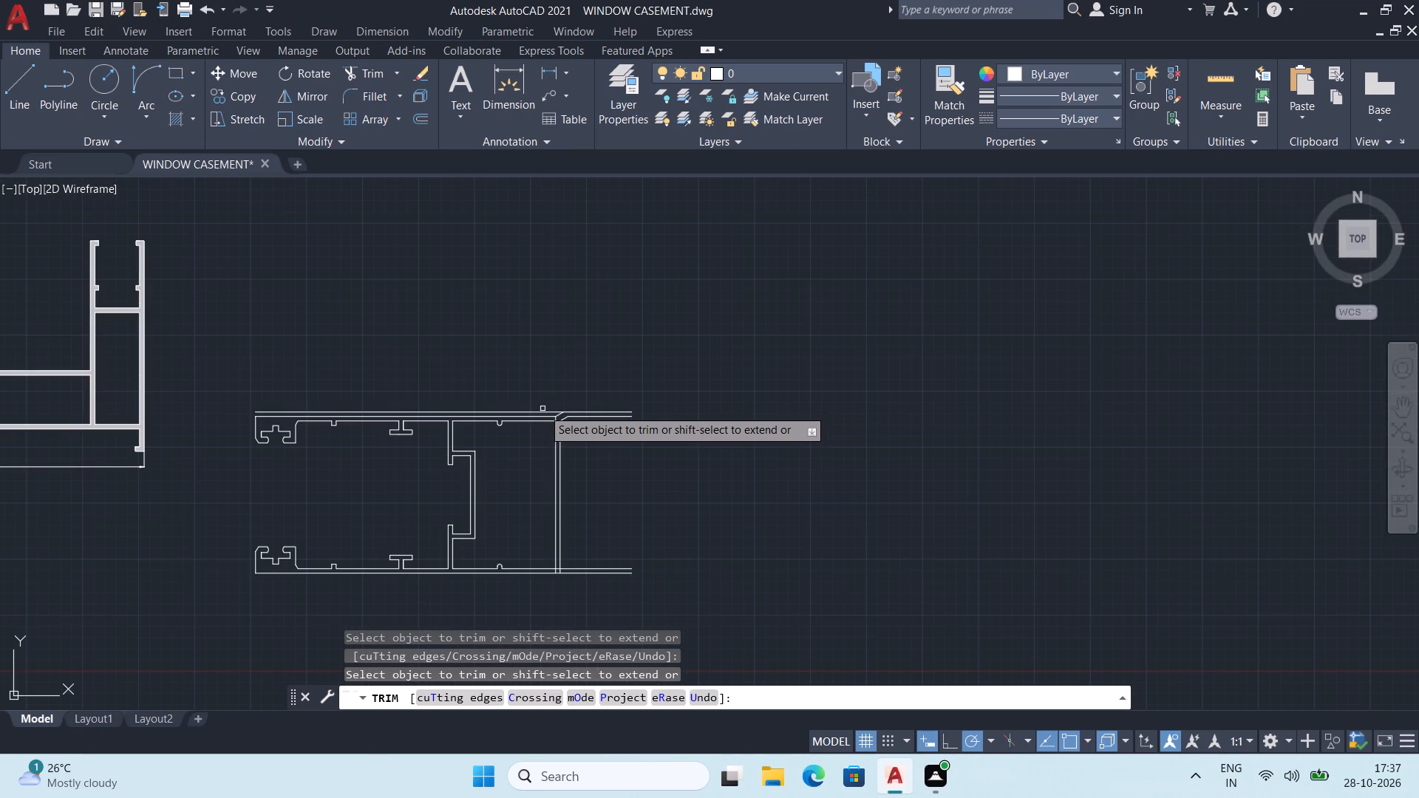
{"action": "scroll", "coordinate": [542, 409], "scroll_direction": "up", "scroll_amount": 2}
{"action": "left_click", "coordinate": [537, 415]}
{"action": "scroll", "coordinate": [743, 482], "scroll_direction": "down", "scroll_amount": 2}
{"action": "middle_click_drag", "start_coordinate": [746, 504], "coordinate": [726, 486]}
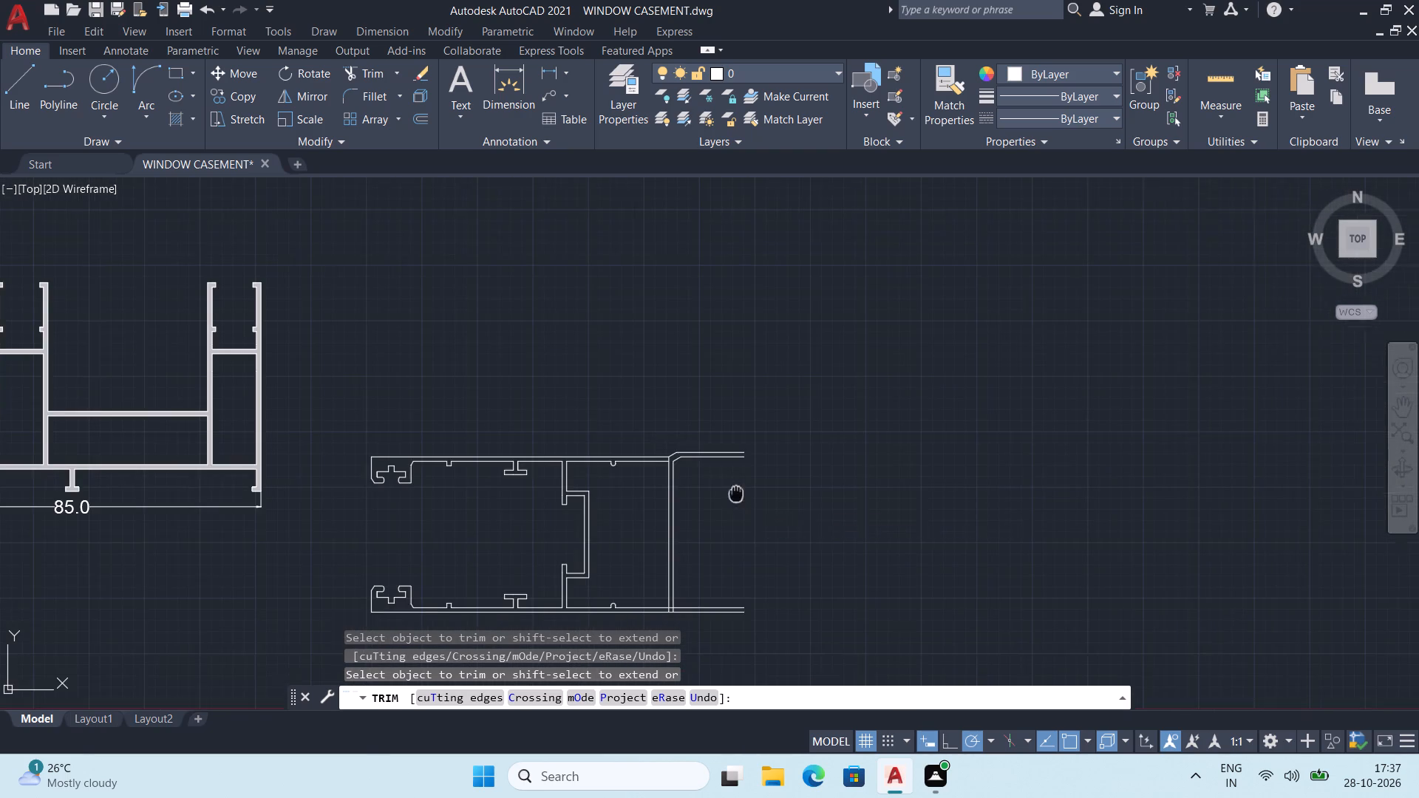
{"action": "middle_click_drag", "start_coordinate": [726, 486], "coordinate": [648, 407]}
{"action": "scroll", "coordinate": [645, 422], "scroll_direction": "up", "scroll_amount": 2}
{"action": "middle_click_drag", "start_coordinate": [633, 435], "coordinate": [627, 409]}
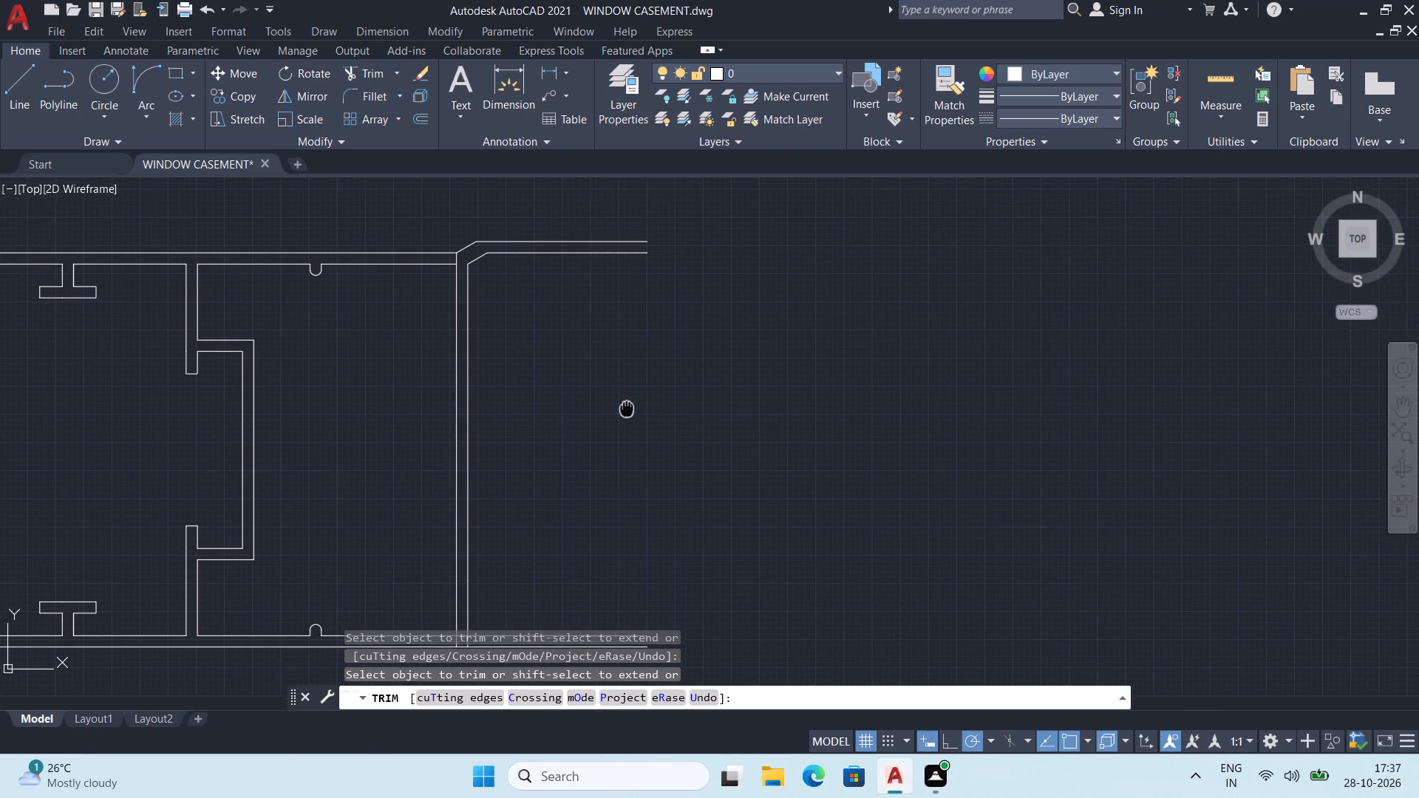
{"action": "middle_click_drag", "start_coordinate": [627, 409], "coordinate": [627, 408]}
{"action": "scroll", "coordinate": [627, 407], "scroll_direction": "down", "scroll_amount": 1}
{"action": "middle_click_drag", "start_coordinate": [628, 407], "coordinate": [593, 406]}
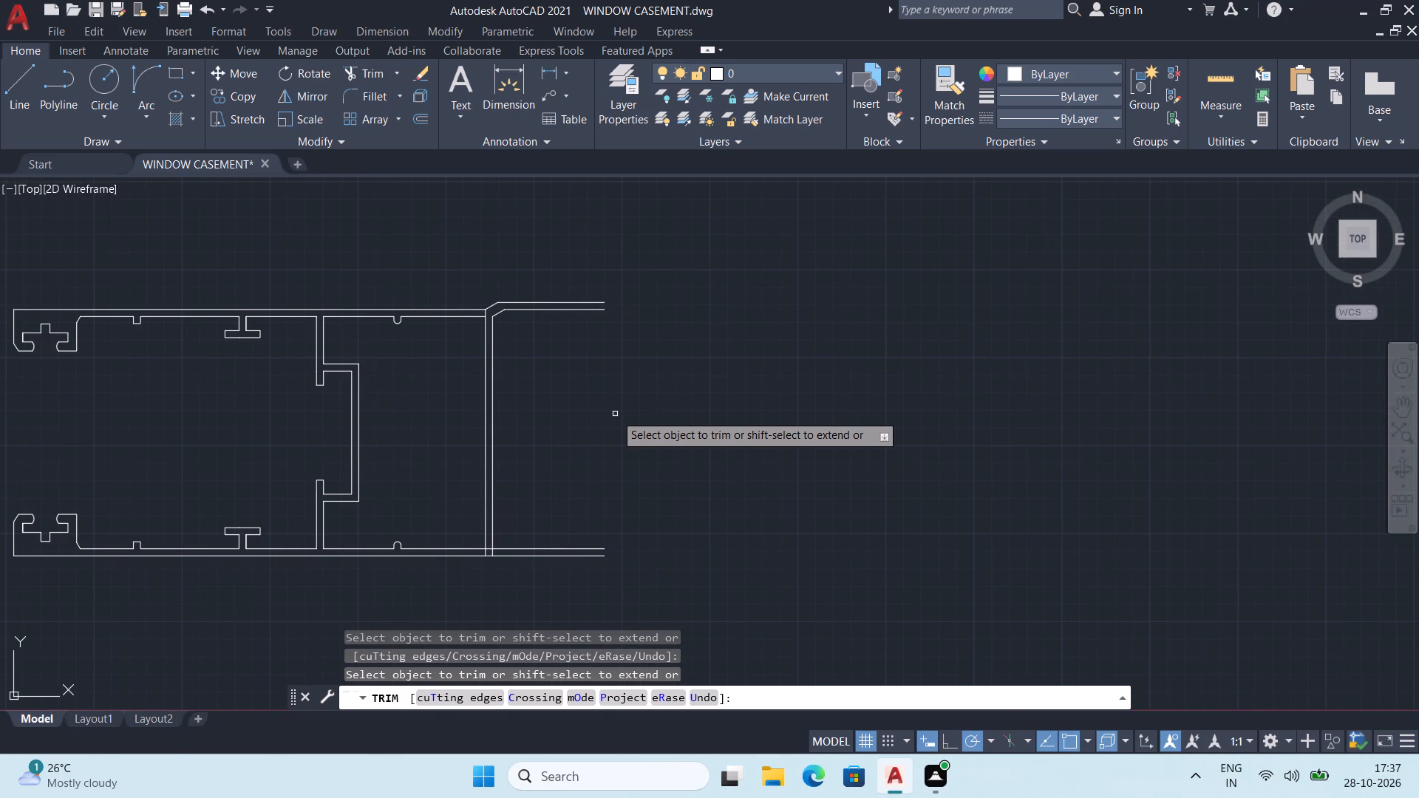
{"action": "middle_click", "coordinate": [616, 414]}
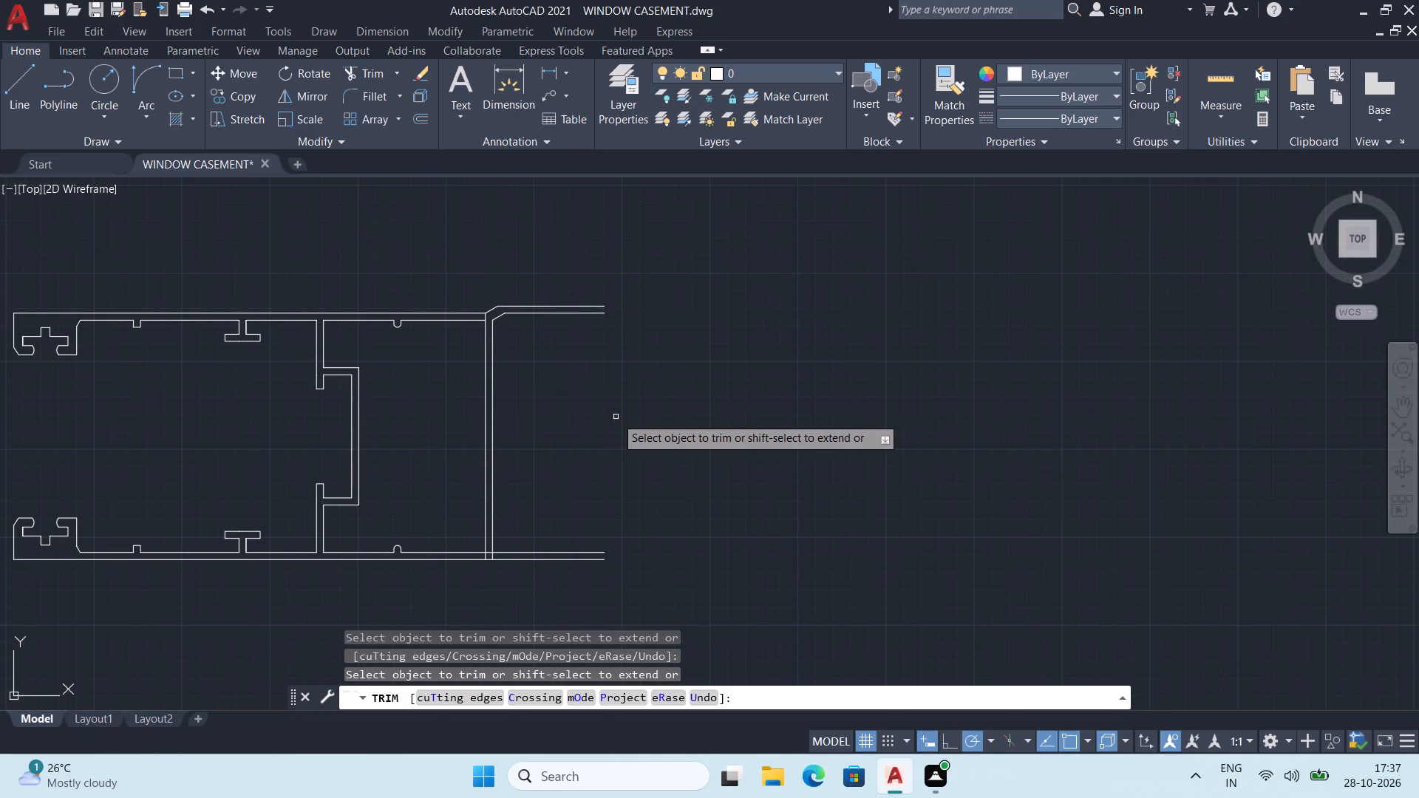
Draw a line about 3.07 units long at 30° from the top wall's outer line, just left of the existing outer slant.
{"action": "scroll", "coordinate": [613, 370], "scroll_direction": "down", "scroll_amount": 1}
{"action": "middle_click_drag", "start_coordinate": [618, 380], "coordinate": [650, 446]}
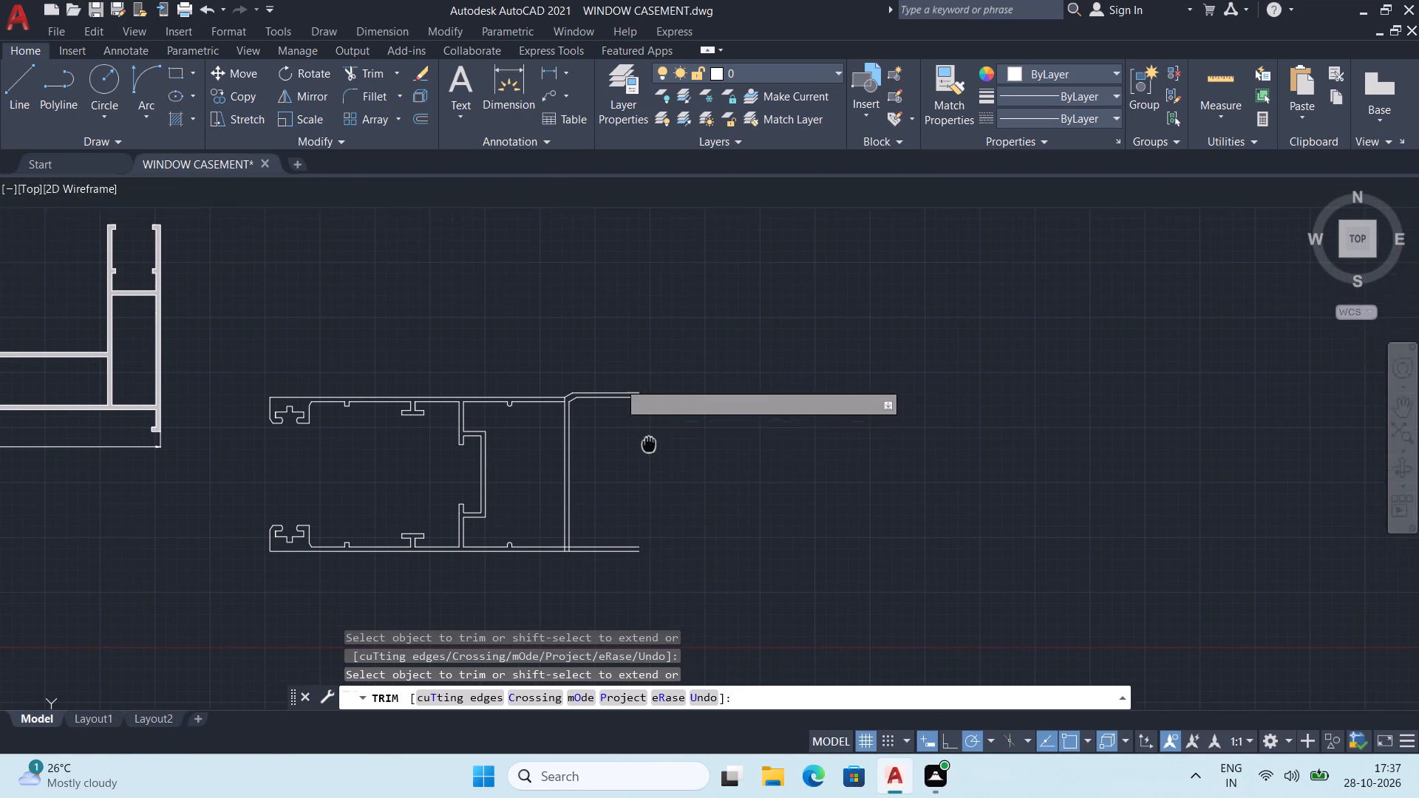
{"action": "middle_click_drag", "start_coordinate": [650, 446], "coordinate": [654, 463]}
{"action": "middle_click_drag", "start_coordinate": [648, 469], "coordinate": [718, 499]}
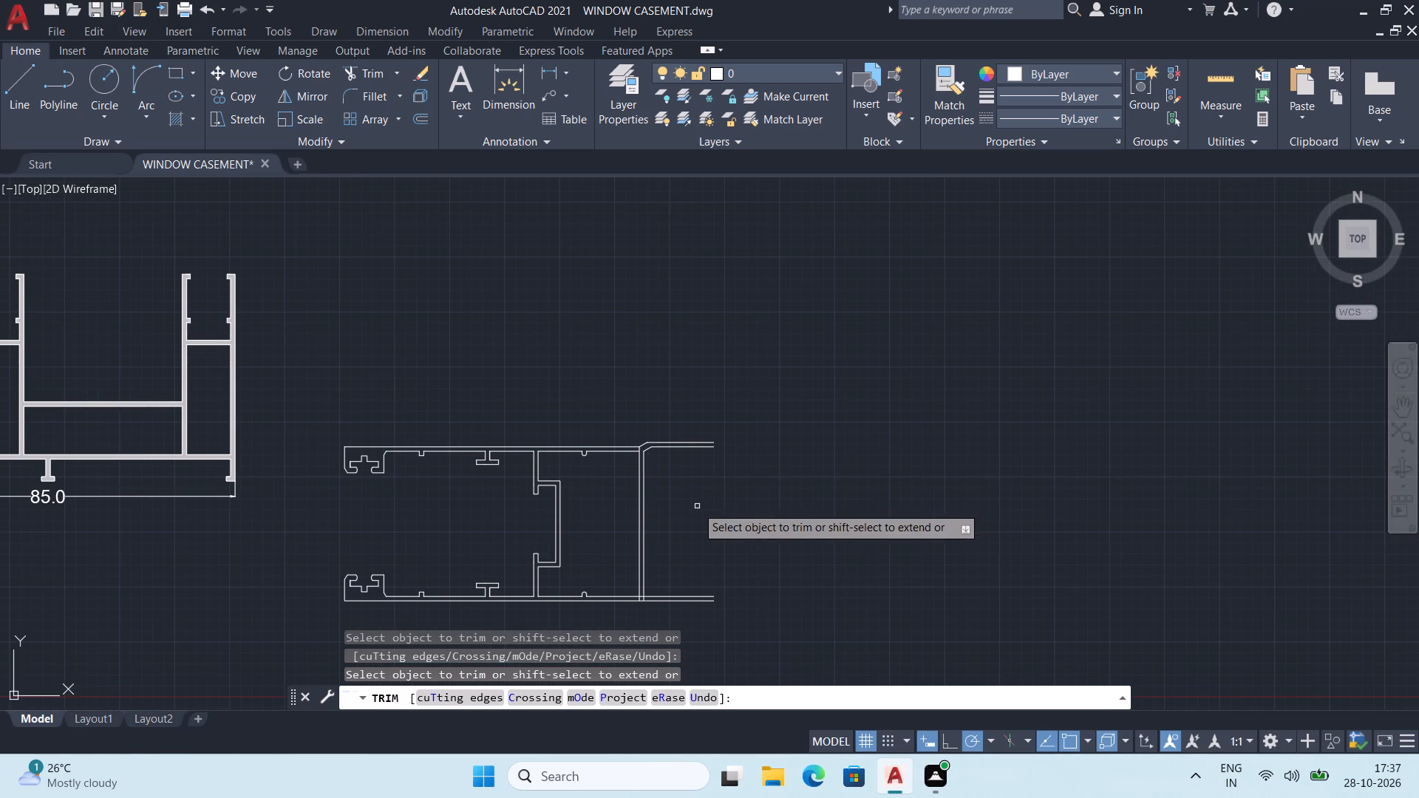
{"action": "scroll", "coordinate": [667, 483], "scroll_direction": "up", "scroll_amount": 1}
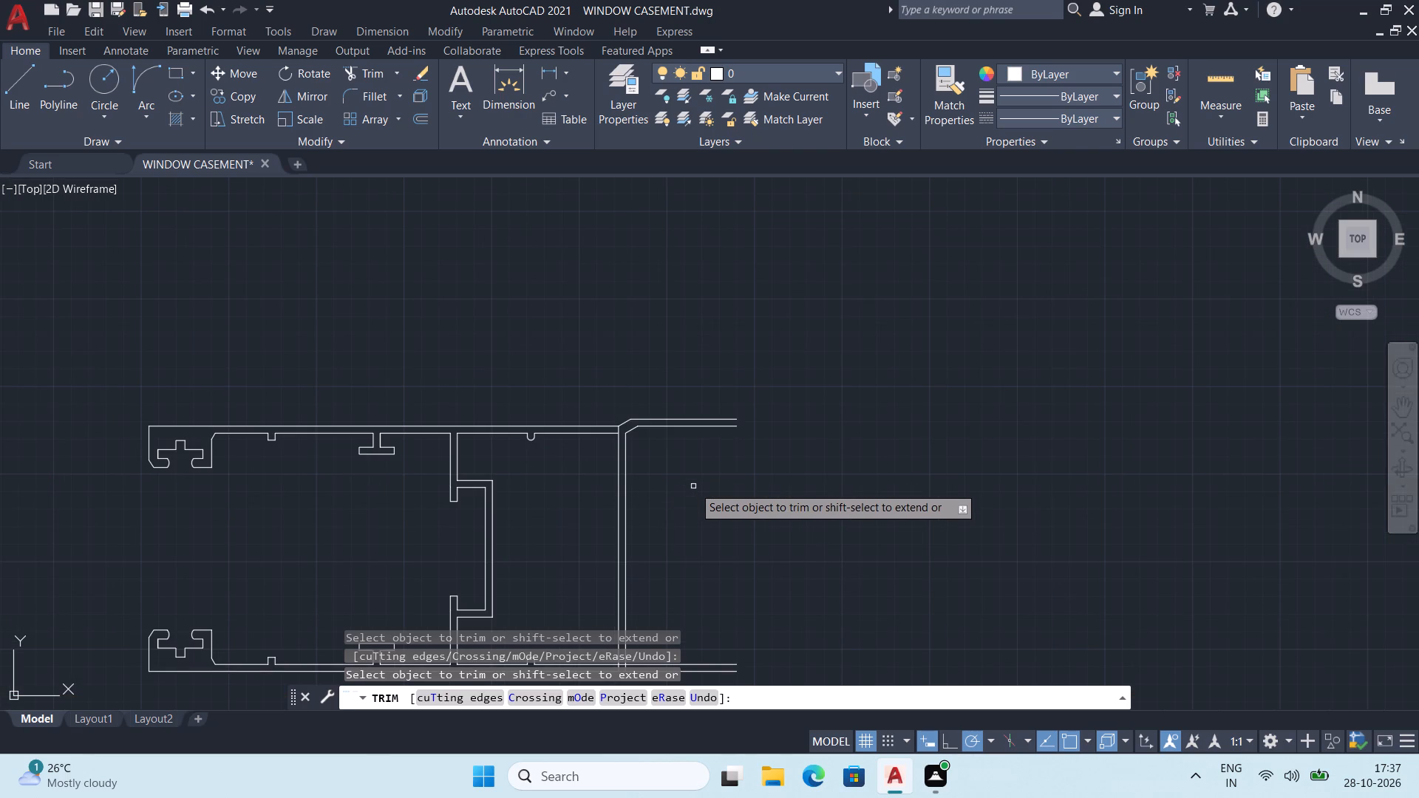
{"action": "middle_click_drag", "start_coordinate": [630, 461], "coordinate": [669, 571]}
{"action": "key", "text": "space"}
{"action": "scroll", "coordinate": [653, 533], "scroll_direction": "up", "scroll_amount": 1}
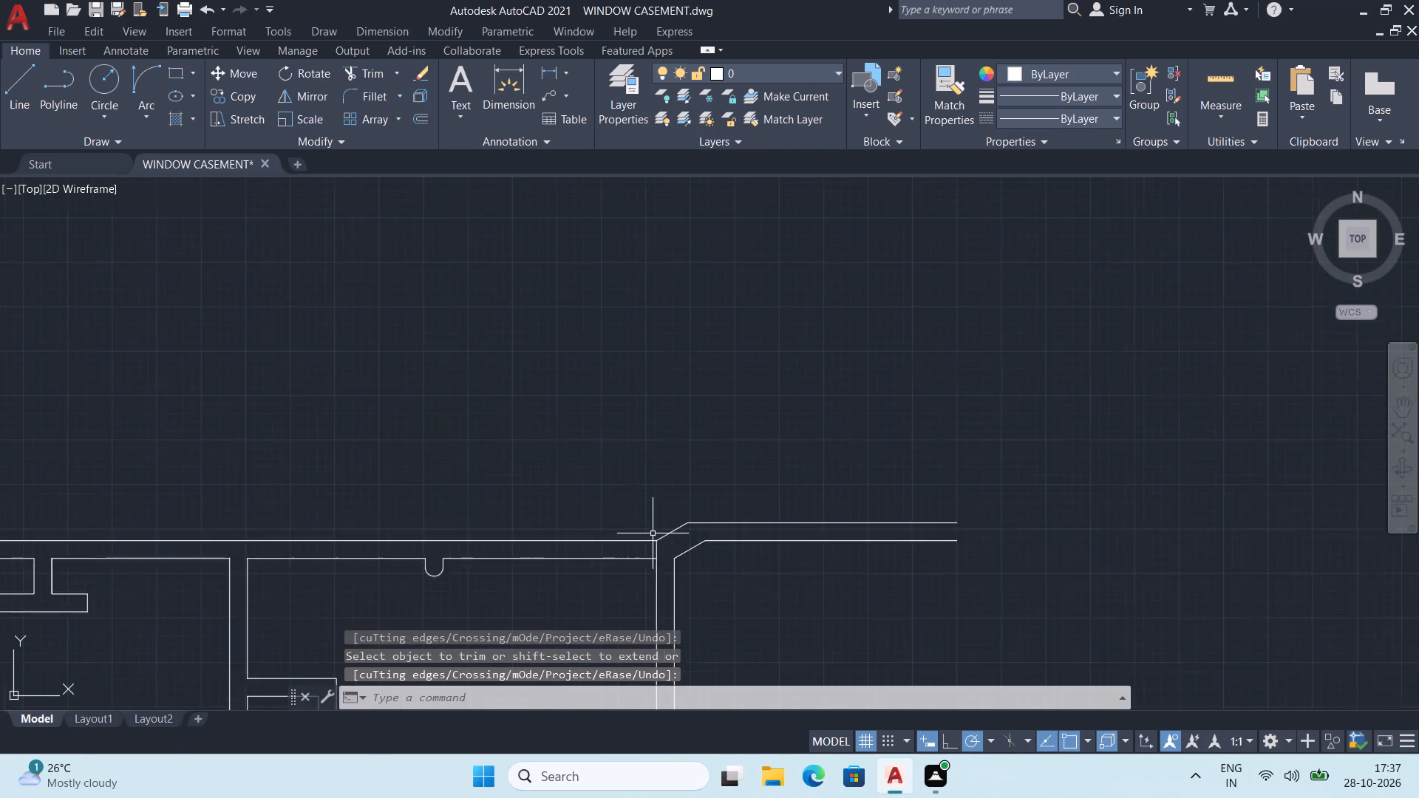
{"action": "scroll", "coordinate": [653, 533], "scroll_direction": "up", "scroll_amount": 2}
{"action": "middle_click_drag", "start_coordinate": [672, 562], "coordinate": [642, 542]}
{"action": "middle_click_drag", "start_coordinate": [639, 536], "coordinate": [636, 548]}
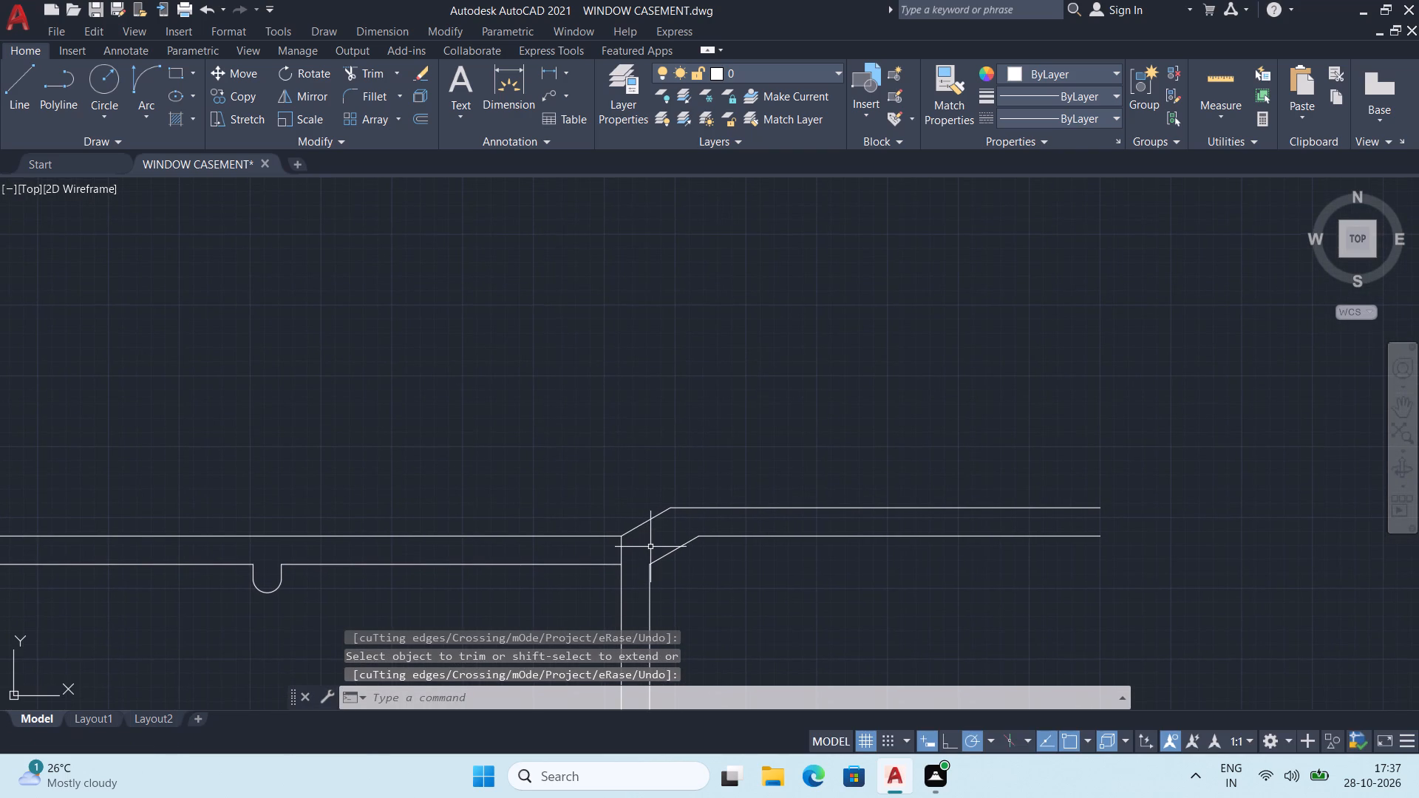
{"action": "scroll", "coordinate": [585, 556], "scroll_direction": "up", "scroll_amount": 1}
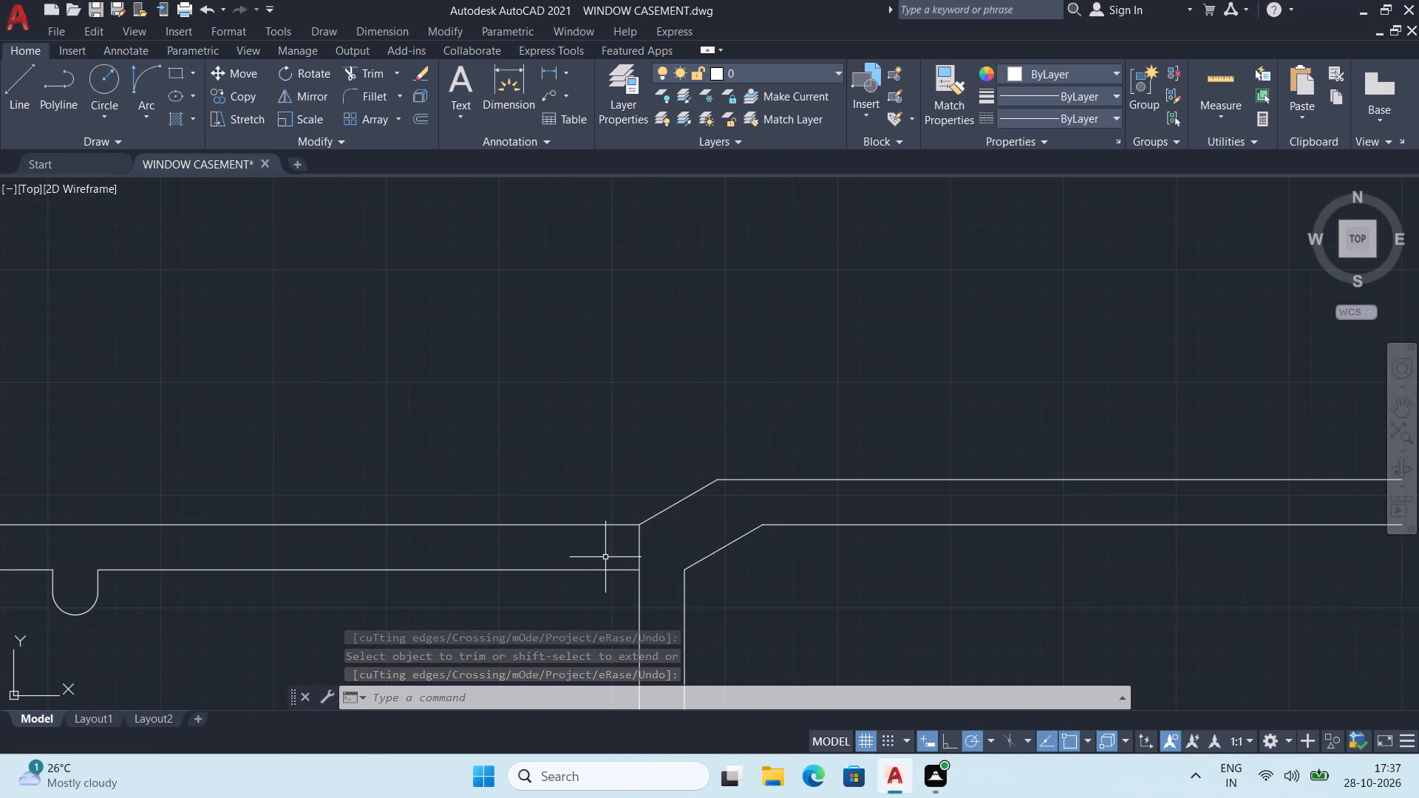
{"action": "middle_click_drag", "start_coordinate": [636, 555], "coordinate": [622, 570]}
{"action": "middle_click_drag", "start_coordinate": [620, 562], "coordinate": [589, 551]}
{"action": "key", "text": "l"}
{"action": "key", "text": "Return"}
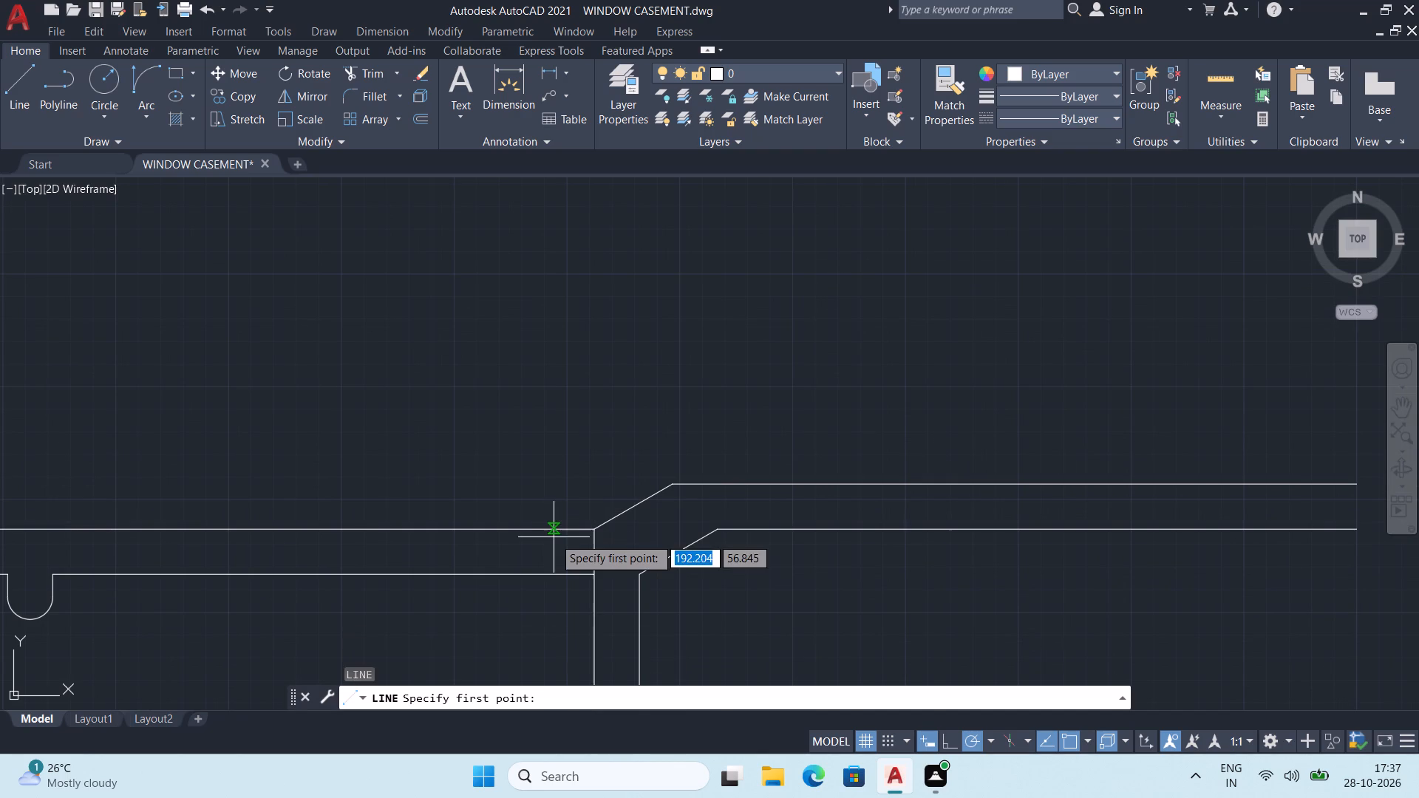
{"action": "scroll", "coordinate": [551, 528], "scroll_direction": "up", "scroll_amount": 2}
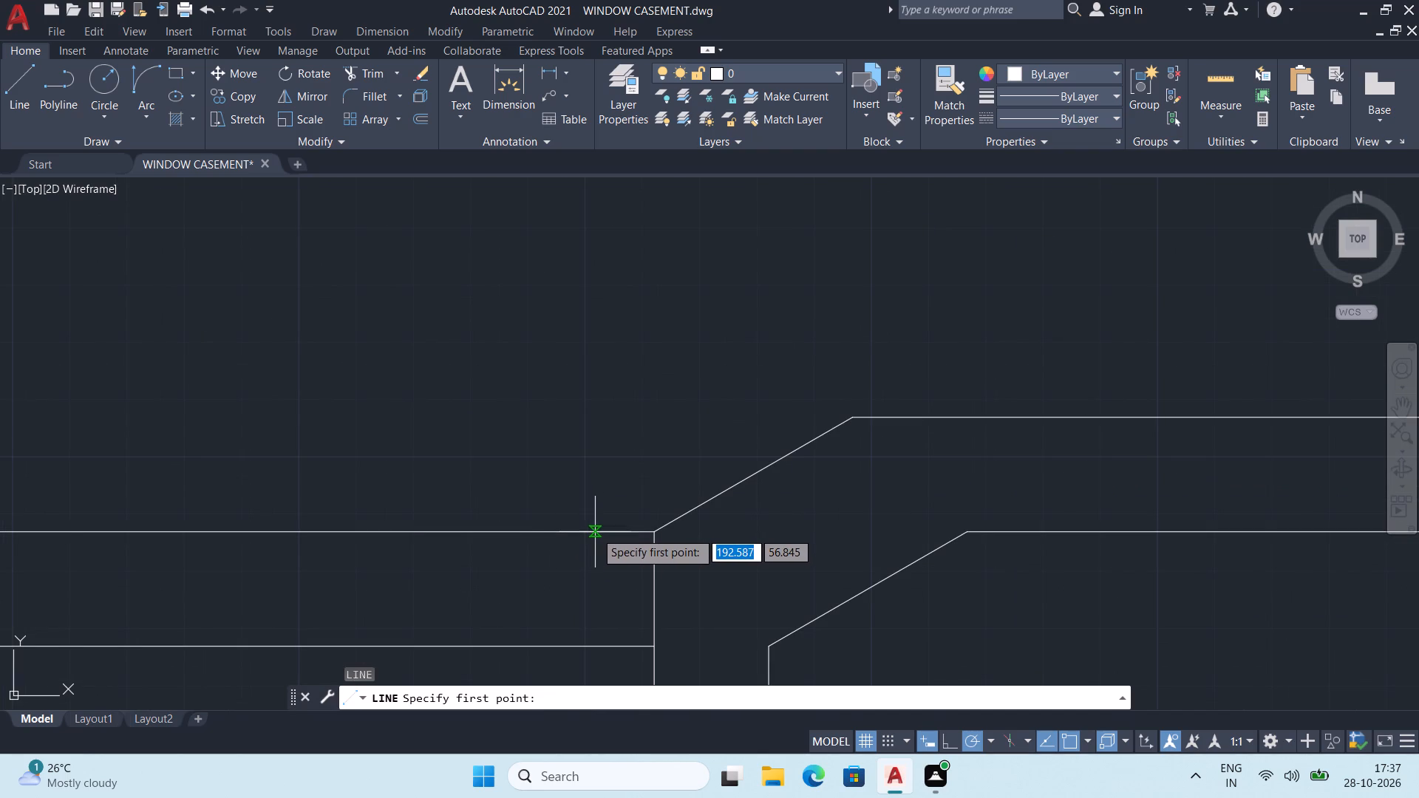
{"action": "left_click", "coordinate": [594, 532]}
{"action": "middle_click_drag", "start_coordinate": [697, 415], "coordinate": [494, 470]}
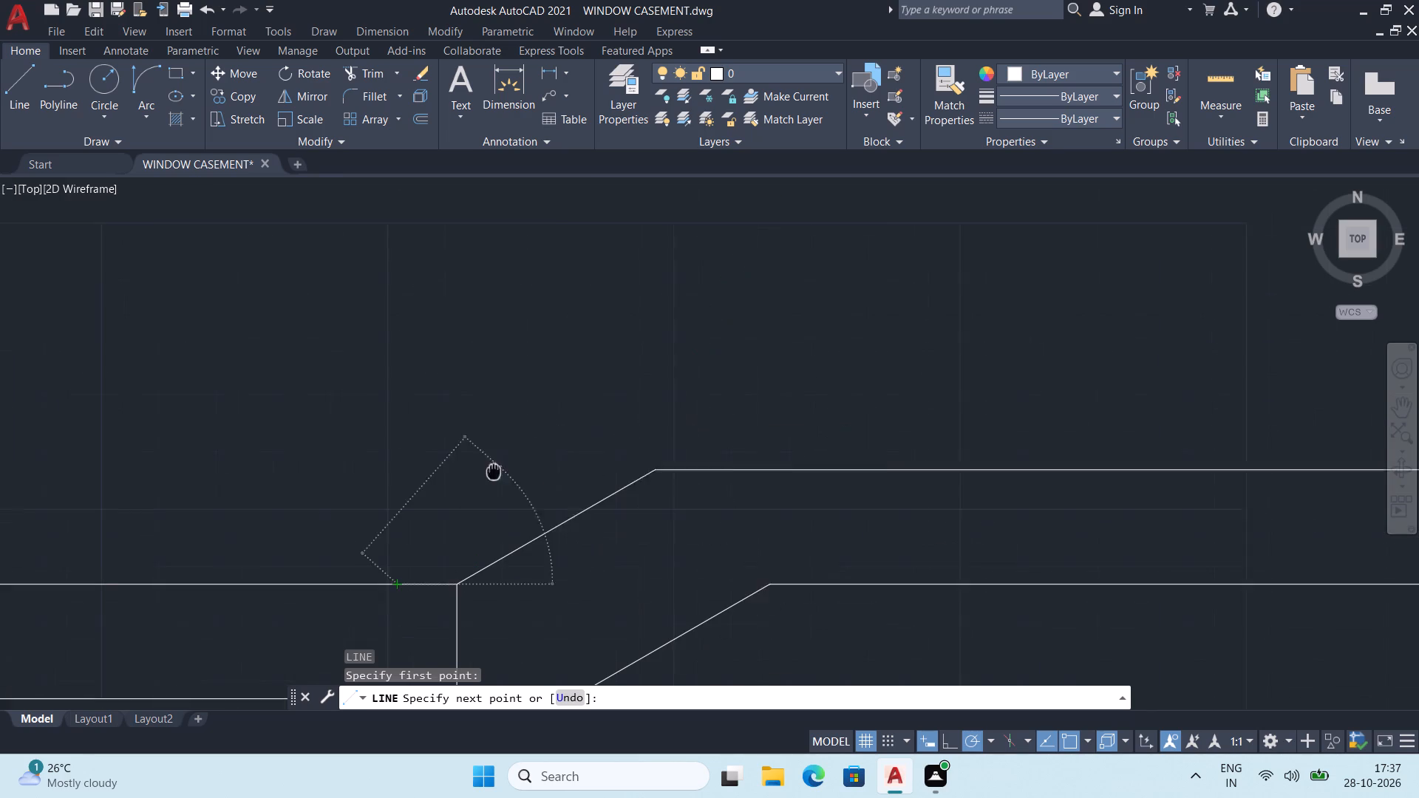
{"action": "middle_click_drag", "start_coordinate": [494, 470], "coordinate": [483, 474]}
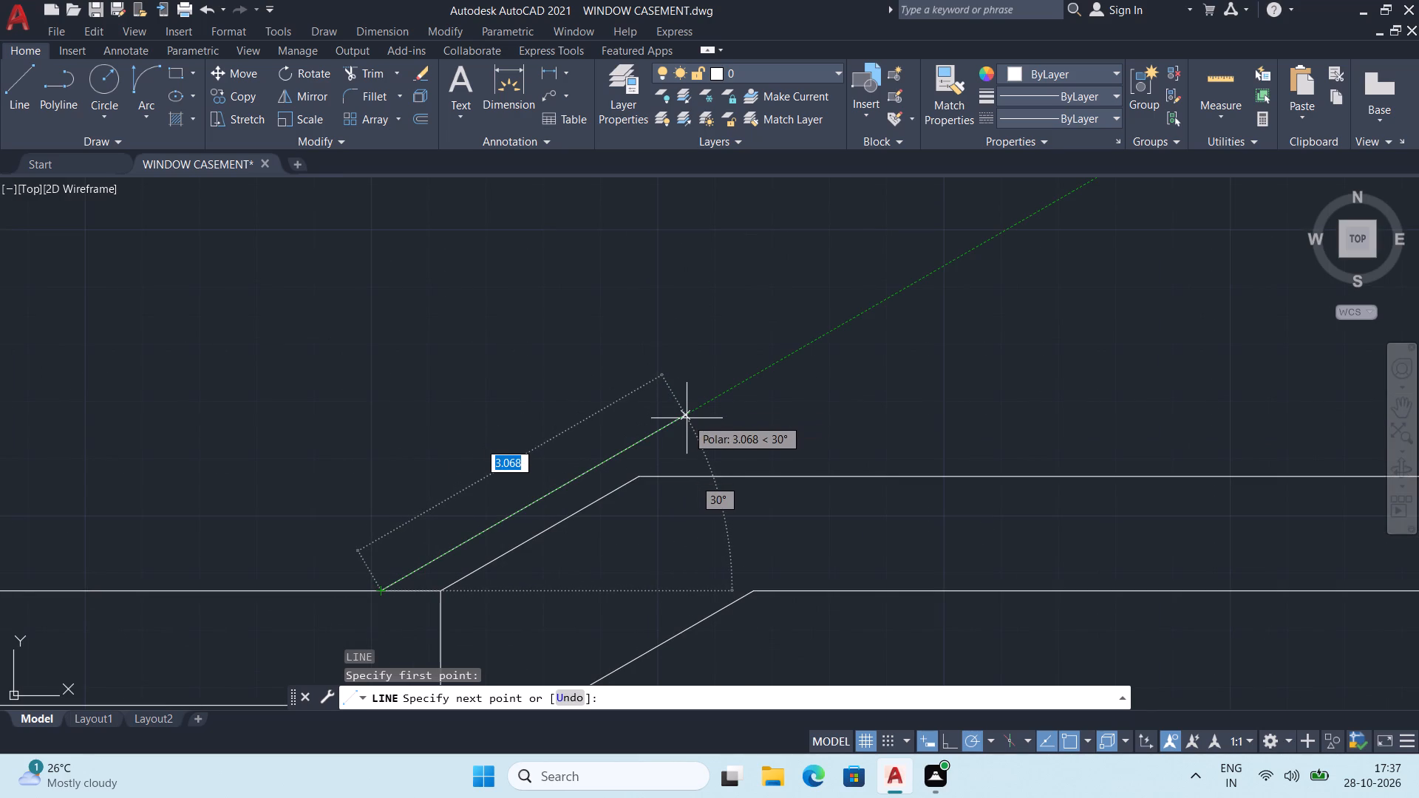
{"action": "left_click", "coordinate": [687, 418]}
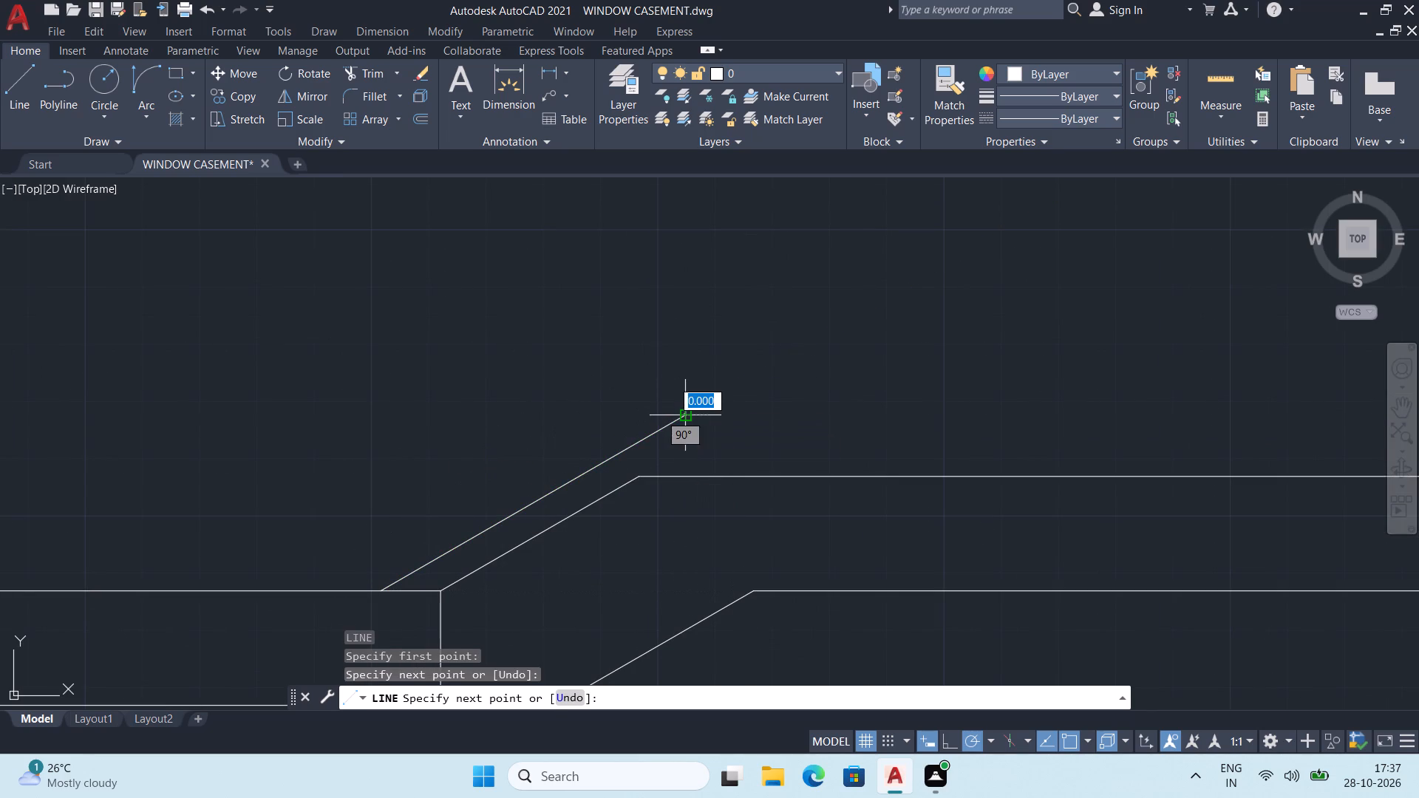
{"action": "key", "text": "Escape"}
Stretch the left end of the raised outer line about 1 unit leftward, past the new slanted line.
{"action": "left_click", "coordinate": [709, 476]}
{"action": "scroll", "coordinate": [668, 481], "scroll_direction": "up", "scroll_amount": 3}
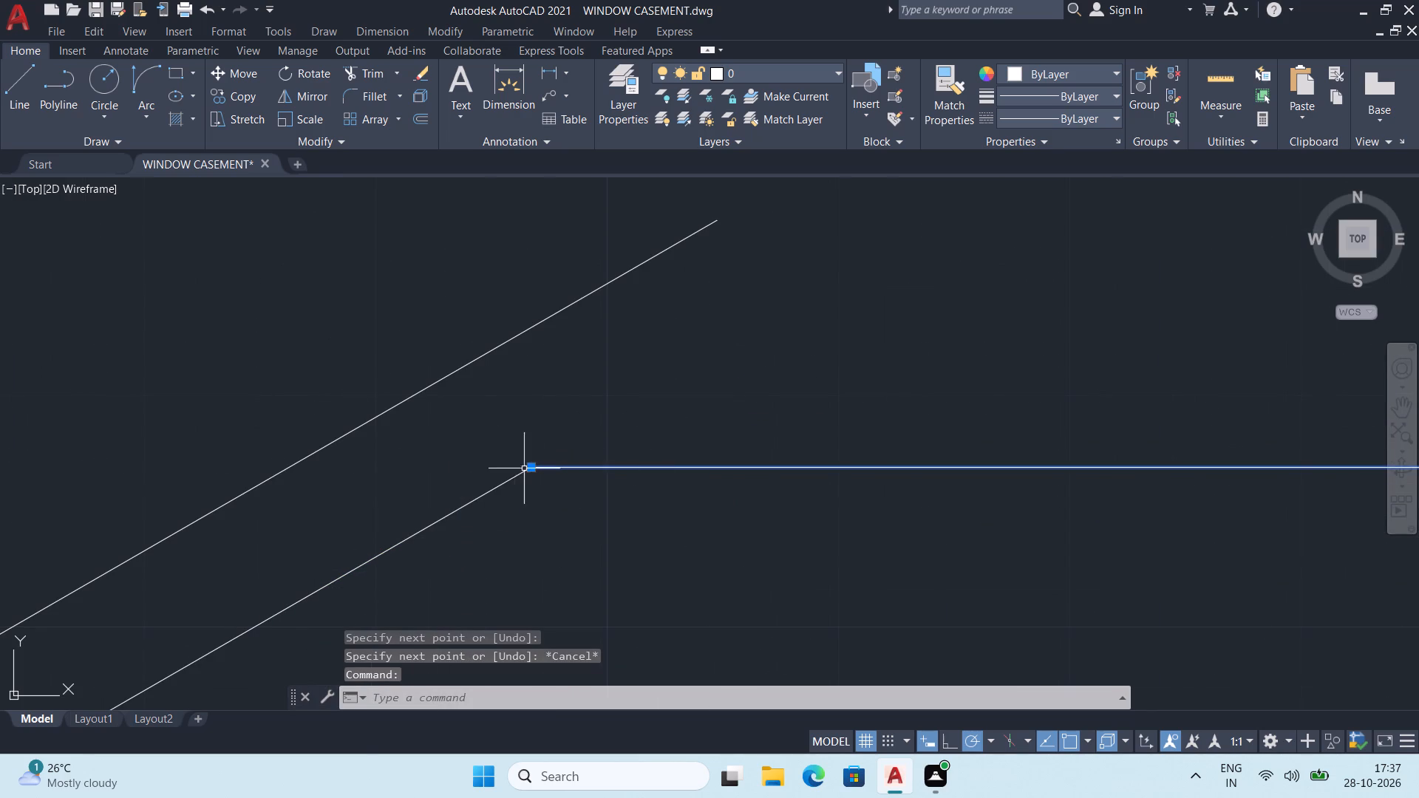
{"action": "left_click", "coordinate": [531, 468]}
{"action": "middle_click_drag", "start_coordinate": [259, 438], "coordinate": [478, 438]}
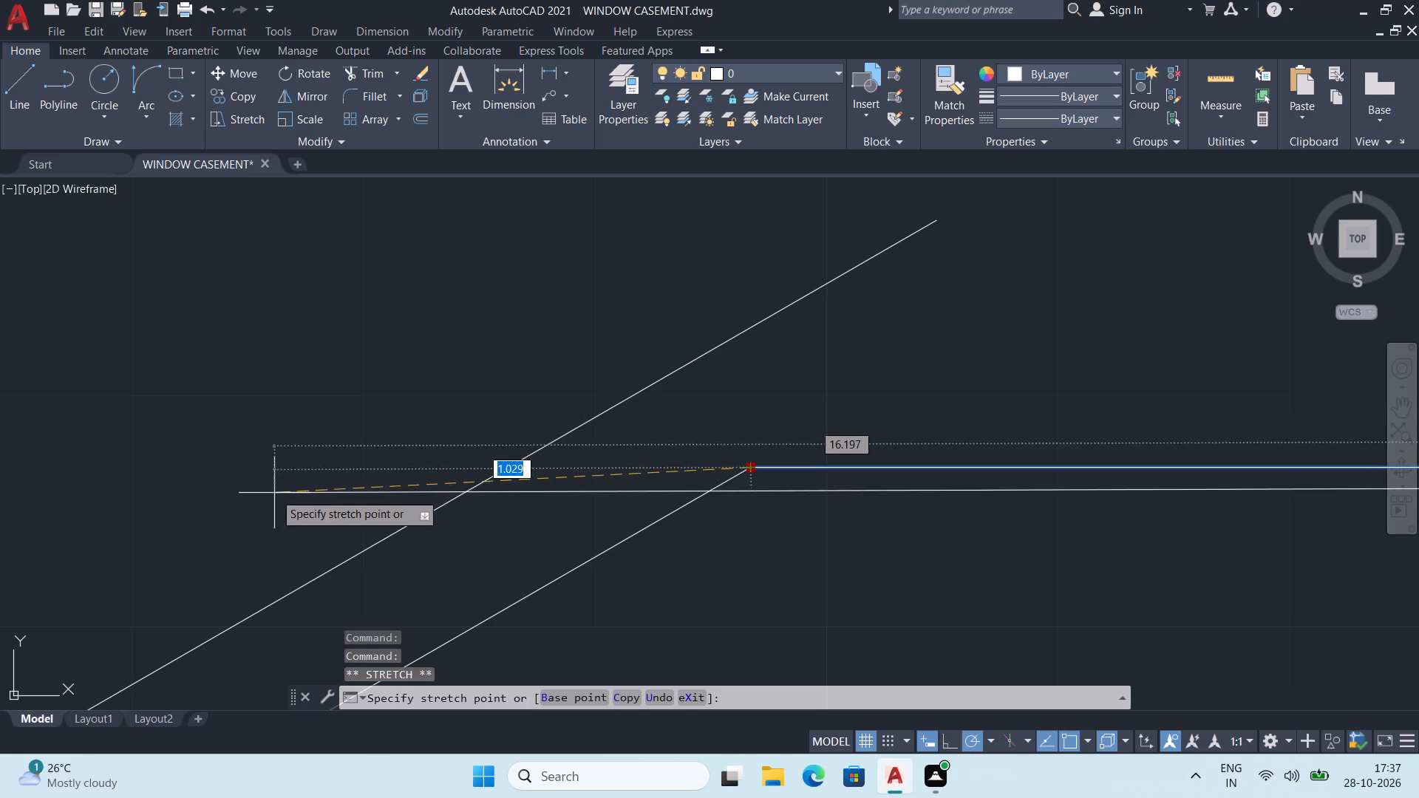
{"action": "left_click", "coordinate": [276, 463]}
{"action": "key", "text": "Escape"}
{"action": "key", "text": "Escape"}
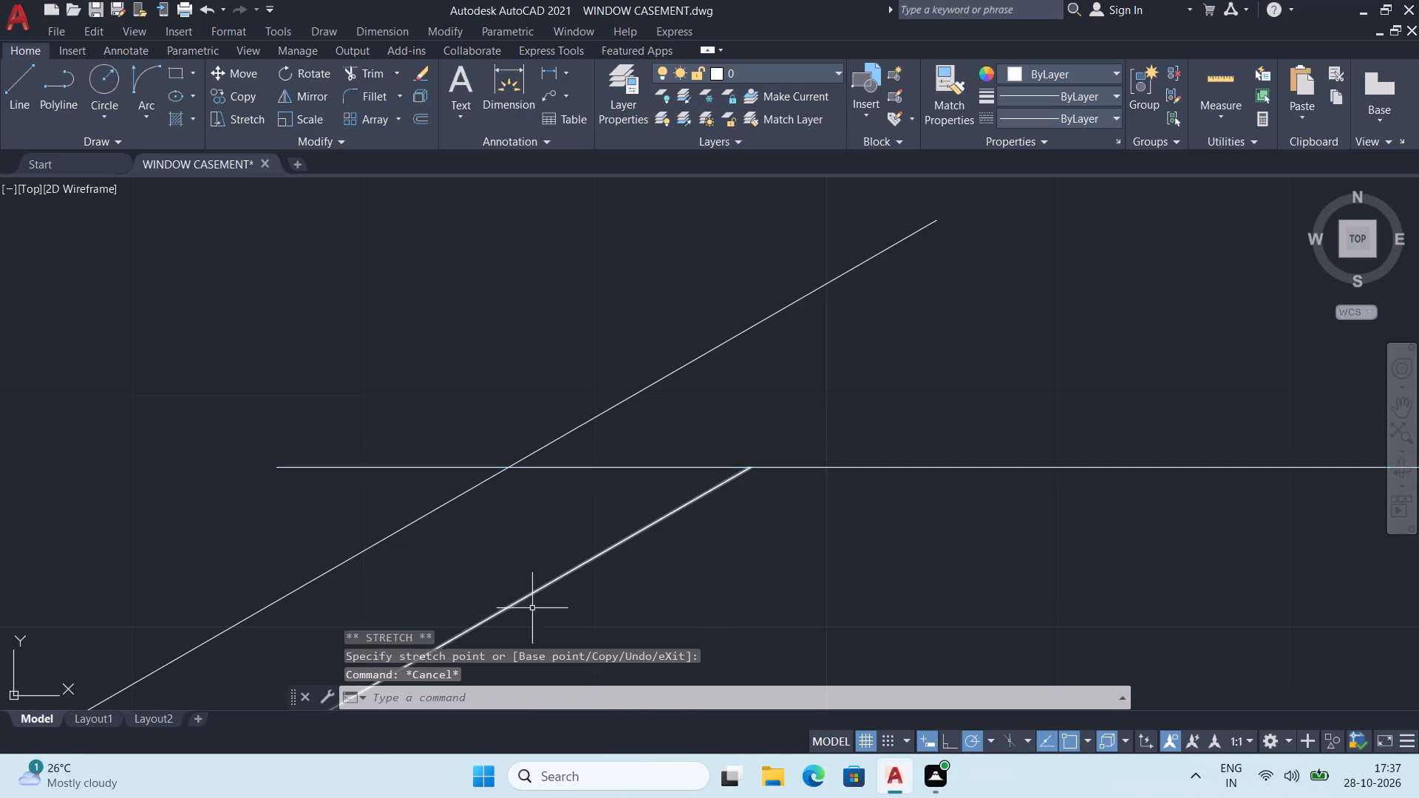
Trim the new slant above the raised outer line, remove the old outer slant, and trim the raised line's end left of the new slant.
{"action": "middle_click_drag", "start_coordinate": [579, 593], "coordinate": [458, 549]}
{"action": "key", "text": "t"}
{"action": "key", "text": "r"}
{"action": "key", "text": "Return"}
{"action": "scroll", "coordinate": [464, 512], "scroll_direction": "down", "scroll_amount": 2}
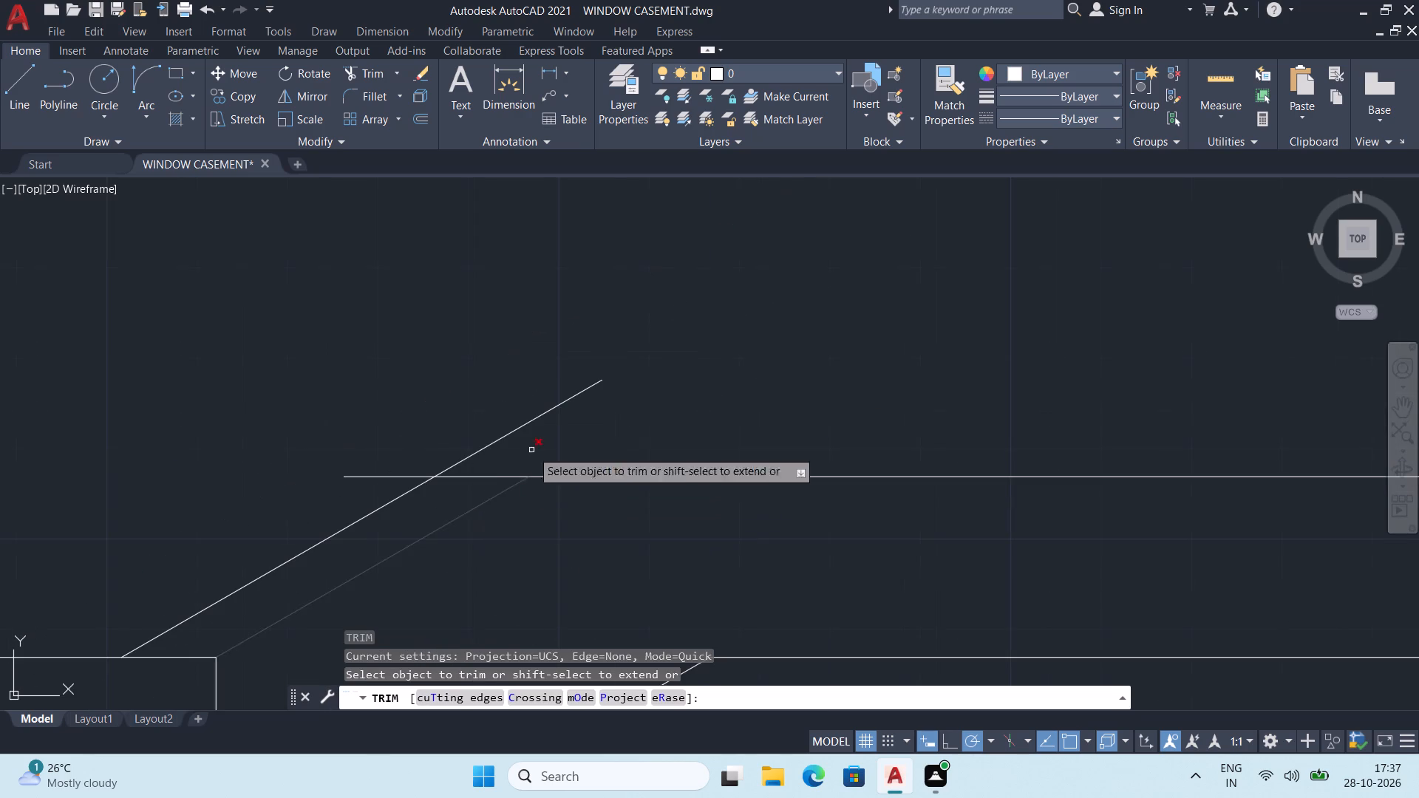
{"action": "left_click", "coordinate": [548, 412]}
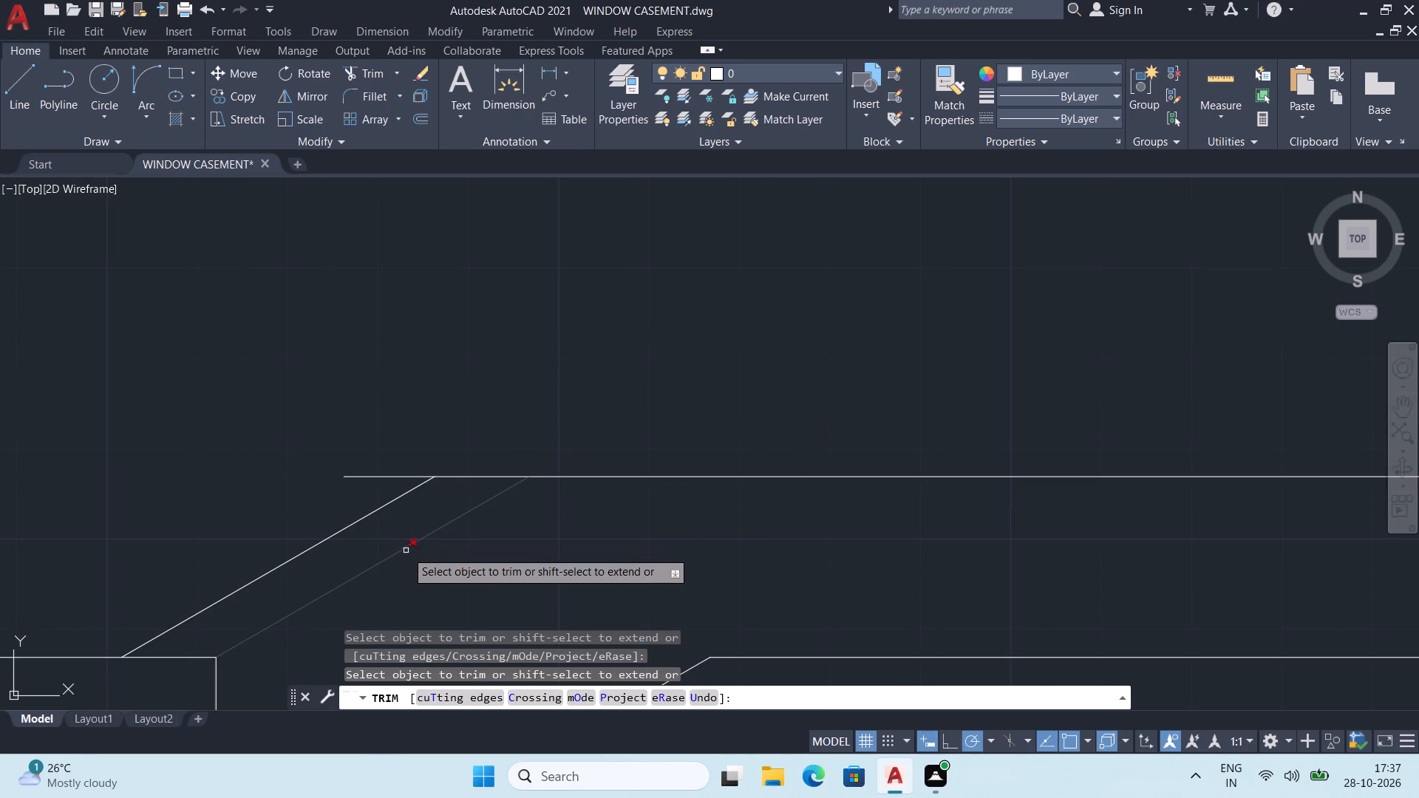
{"action": "left_click", "coordinate": [406, 551]}
{"action": "left_click", "coordinate": [398, 460]}
{"action": "left_click", "coordinate": [339, 493]}
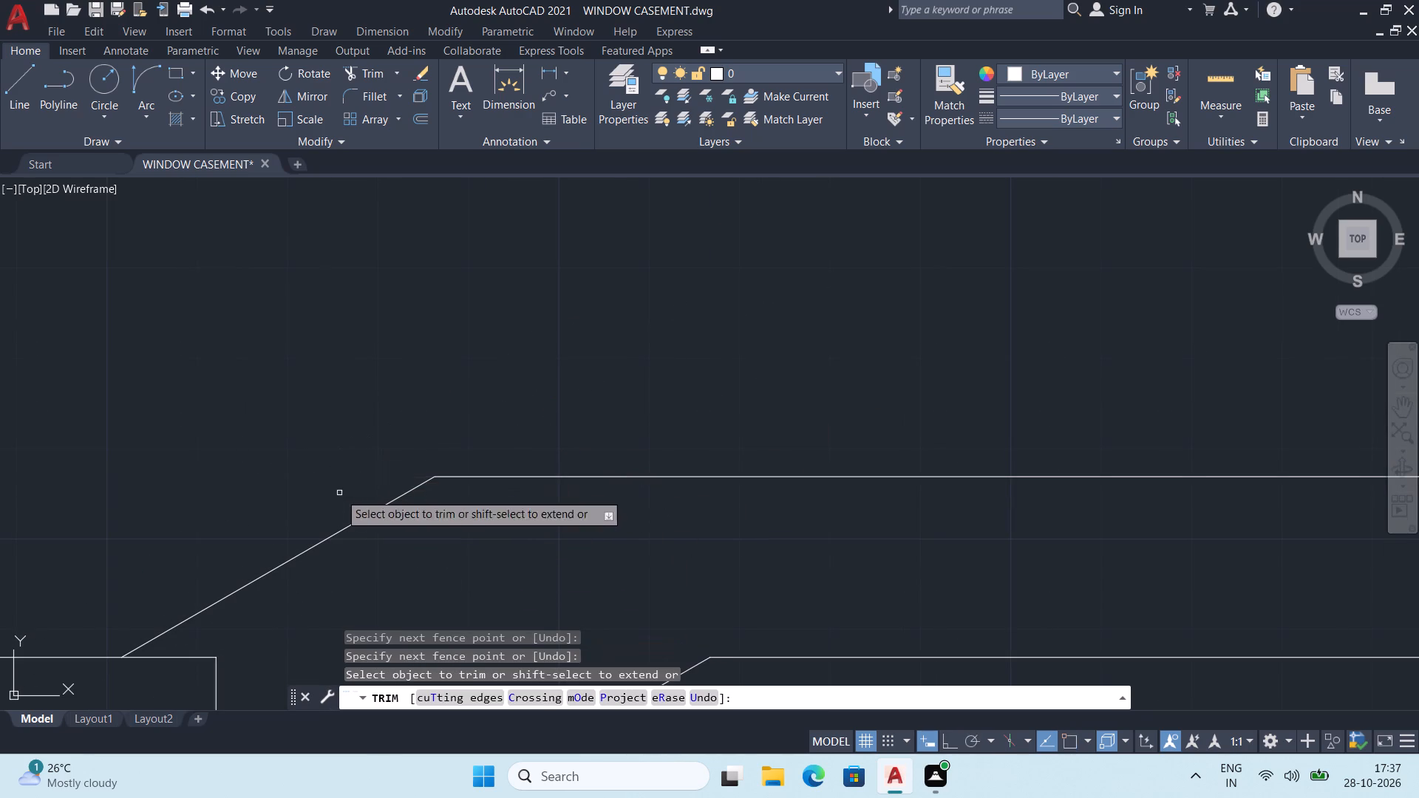
Trim the top wall's outer line beyond the new slant and the web's left edge above the inner wall line.
{"action": "scroll", "coordinate": [355, 443], "scroll_direction": "down", "scroll_amount": 2}
{"action": "scroll", "coordinate": [441, 448], "scroll_direction": "down", "scroll_amount": 2}
{"action": "middle_click_drag", "start_coordinate": [508, 556], "coordinate": [428, 502]}
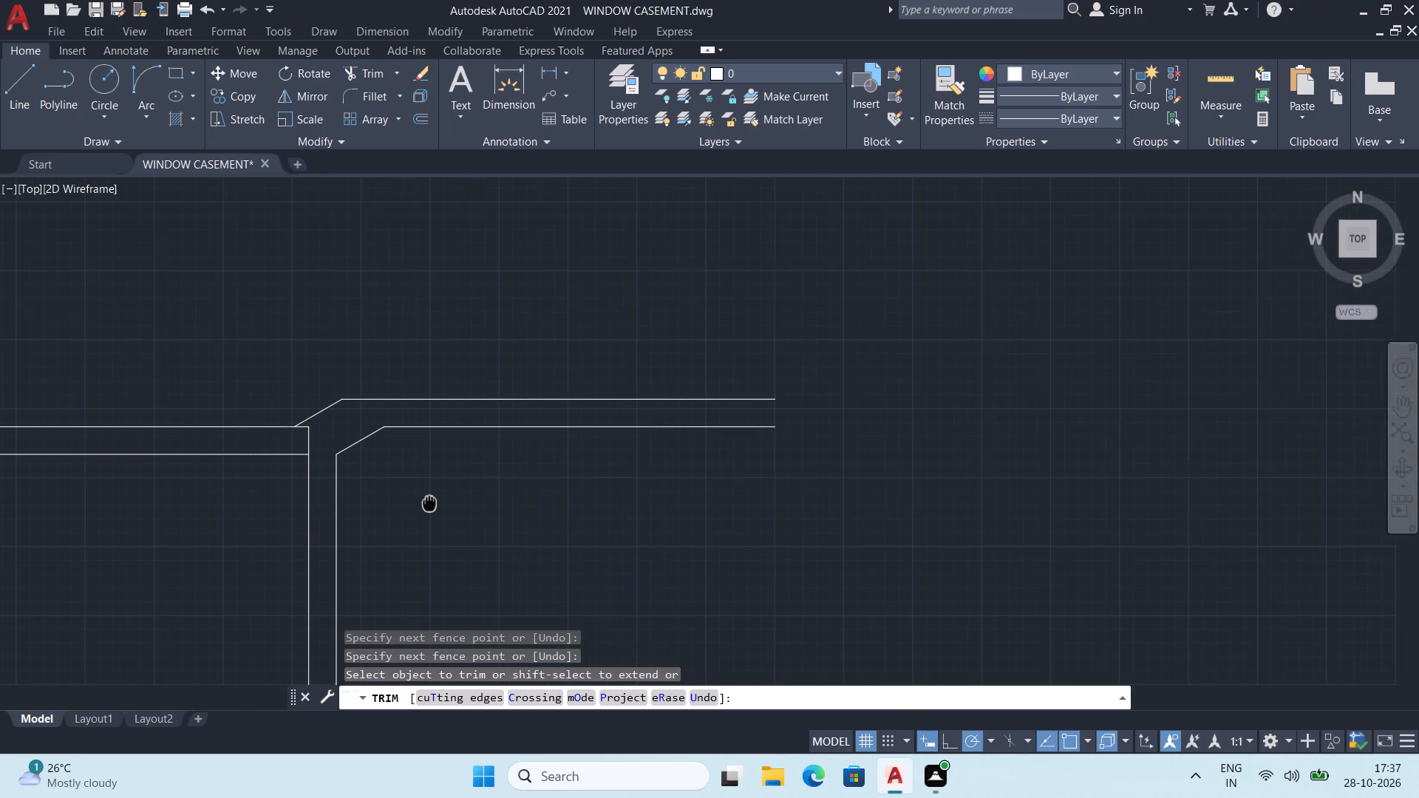
{"action": "middle_click_drag", "start_coordinate": [428, 502], "coordinate": [434, 501]}
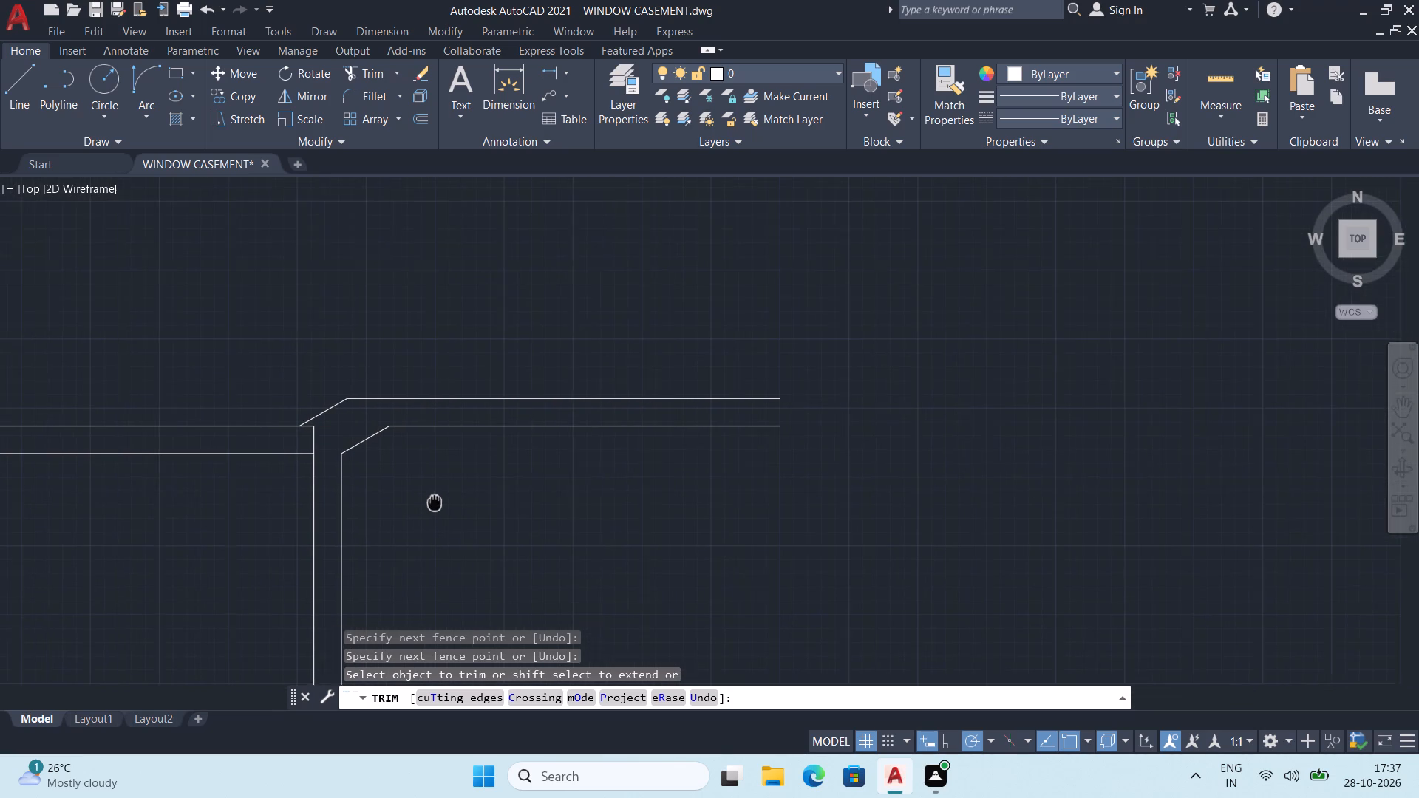
{"action": "middle_click_drag", "start_coordinate": [434, 501], "coordinate": [425, 499]}
{"action": "scroll", "coordinate": [268, 447], "scroll_direction": "up", "scroll_amount": 2}
{"action": "scroll", "coordinate": [339, 434], "scroll_direction": "up", "scroll_amount": 2}
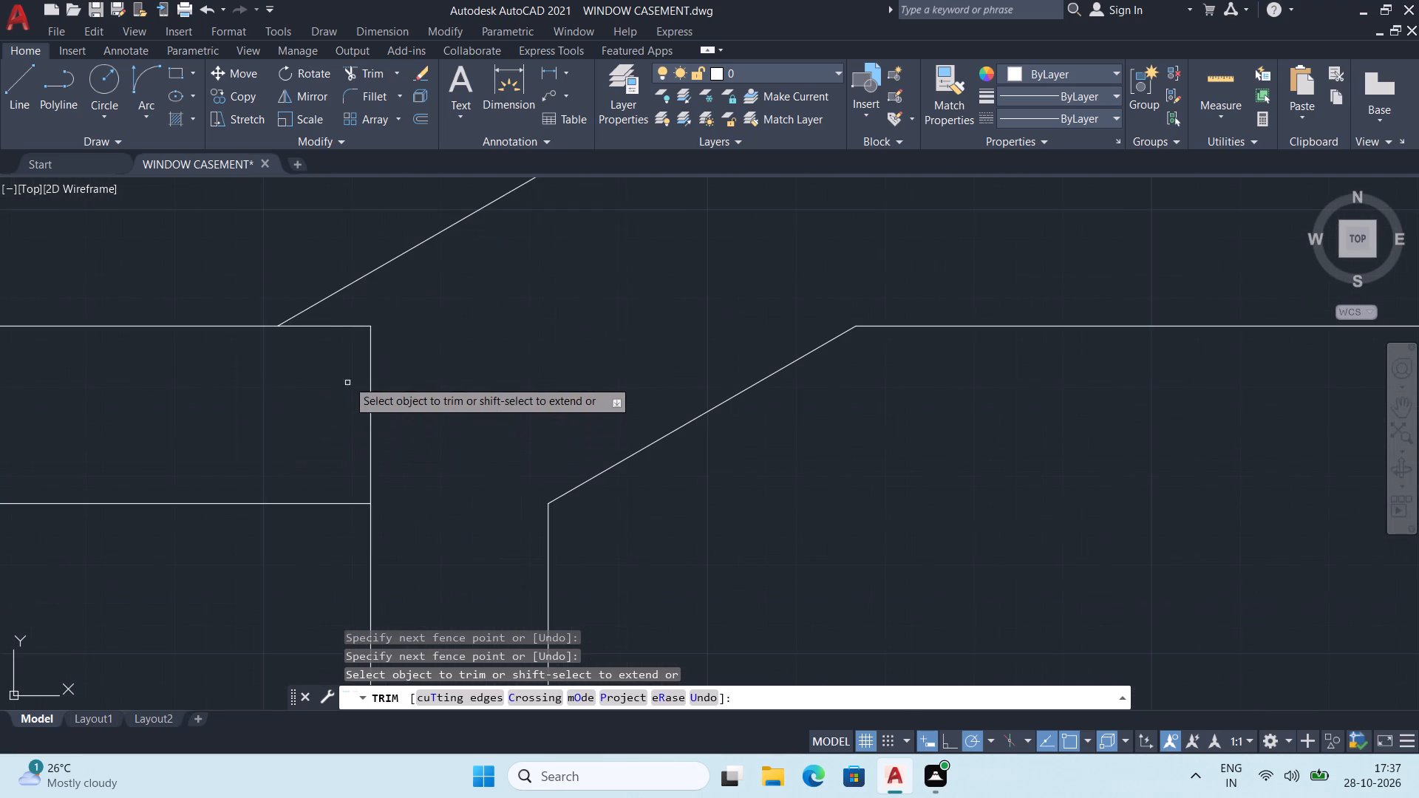
{"action": "left_click", "coordinate": [353, 323]}
{"action": "left_click", "coordinate": [387, 406]}
{"action": "scroll", "coordinate": [396, 394], "scroll_direction": "down", "scroll_amount": 3}
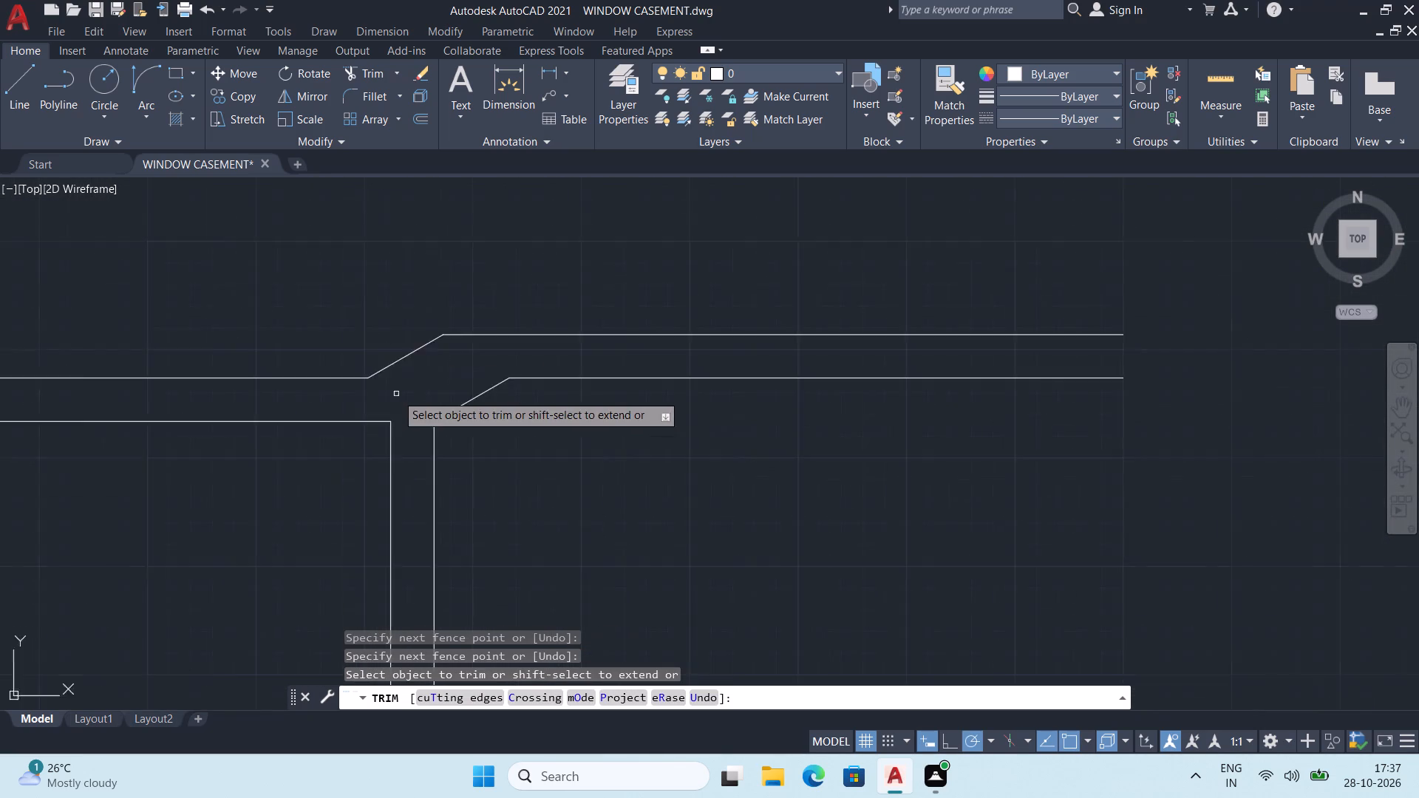
{"action": "scroll", "coordinate": [396, 394], "scroll_direction": "down", "scroll_amount": 2}
{"action": "middle_click_drag", "start_coordinate": [489, 432], "coordinate": [430, 438]}
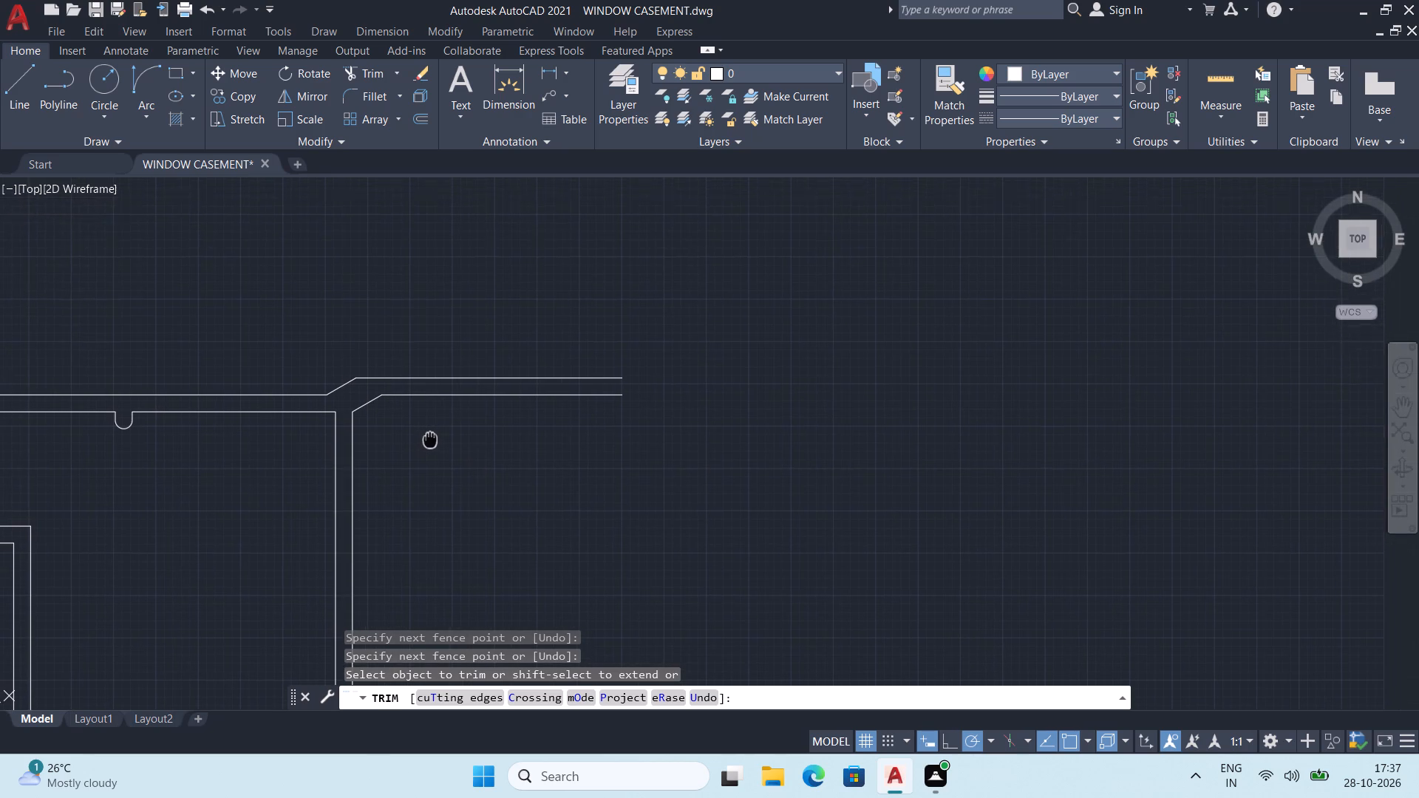
{"action": "middle_click_drag", "start_coordinate": [430, 438], "coordinate": [456, 505]}
{"action": "scroll", "coordinate": [423, 548], "scroll_direction": "up", "scroll_amount": 3}
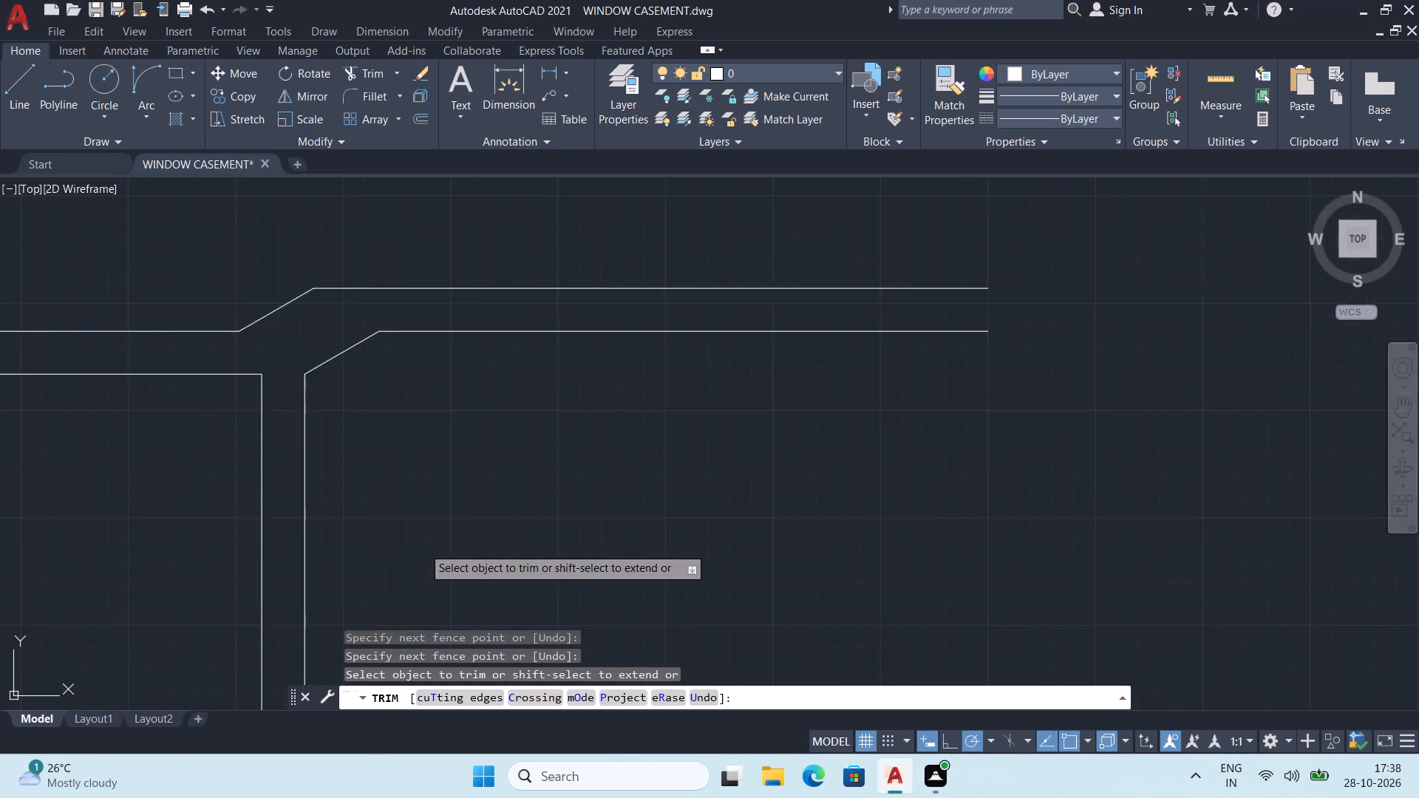
{"action": "middle_click_drag", "start_coordinate": [423, 543], "coordinate": [474, 634]}
{"action": "scroll", "coordinate": [450, 442], "scroll_direction": "down", "scroll_amount": 1}
{"action": "middle_click_drag", "start_coordinate": [452, 431], "coordinate": [496, 476]}
{"action": "key", "text": "space"}
Offset the new outer slanted line 1 unit inward, toward the web.
{"action": "scroll", "coordinate": [388, 465], "scroll_direction": "up", "scroll_amount": 2}
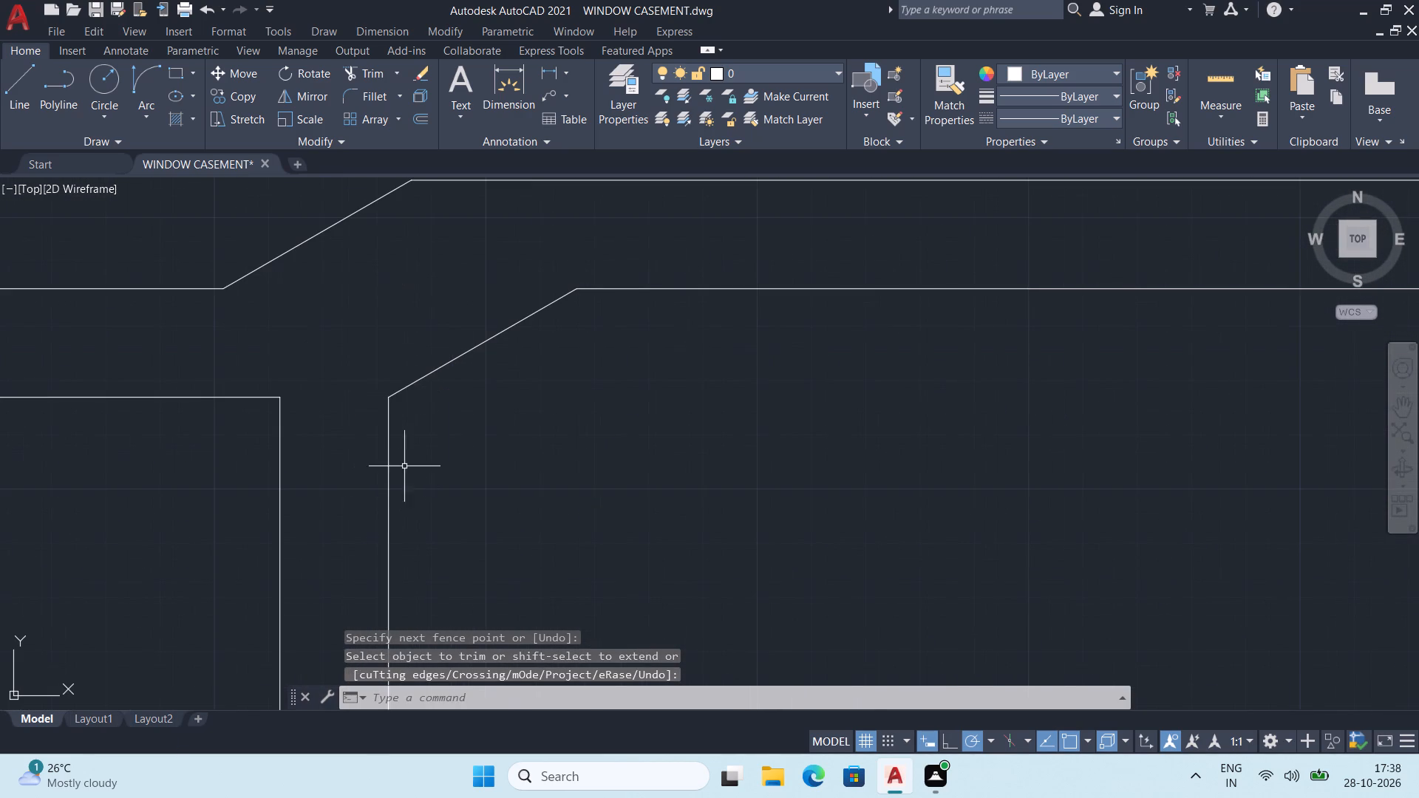
{"action": "middle_click_drag", "start_coordinate": [404, 447], "coordinate": [565, 556]}
{"action": "type", "text": "off"}
{"action": "key", "text": "Return"}
{"action": "key", "text": "1"}
{"action": "key", "text": "Return"}
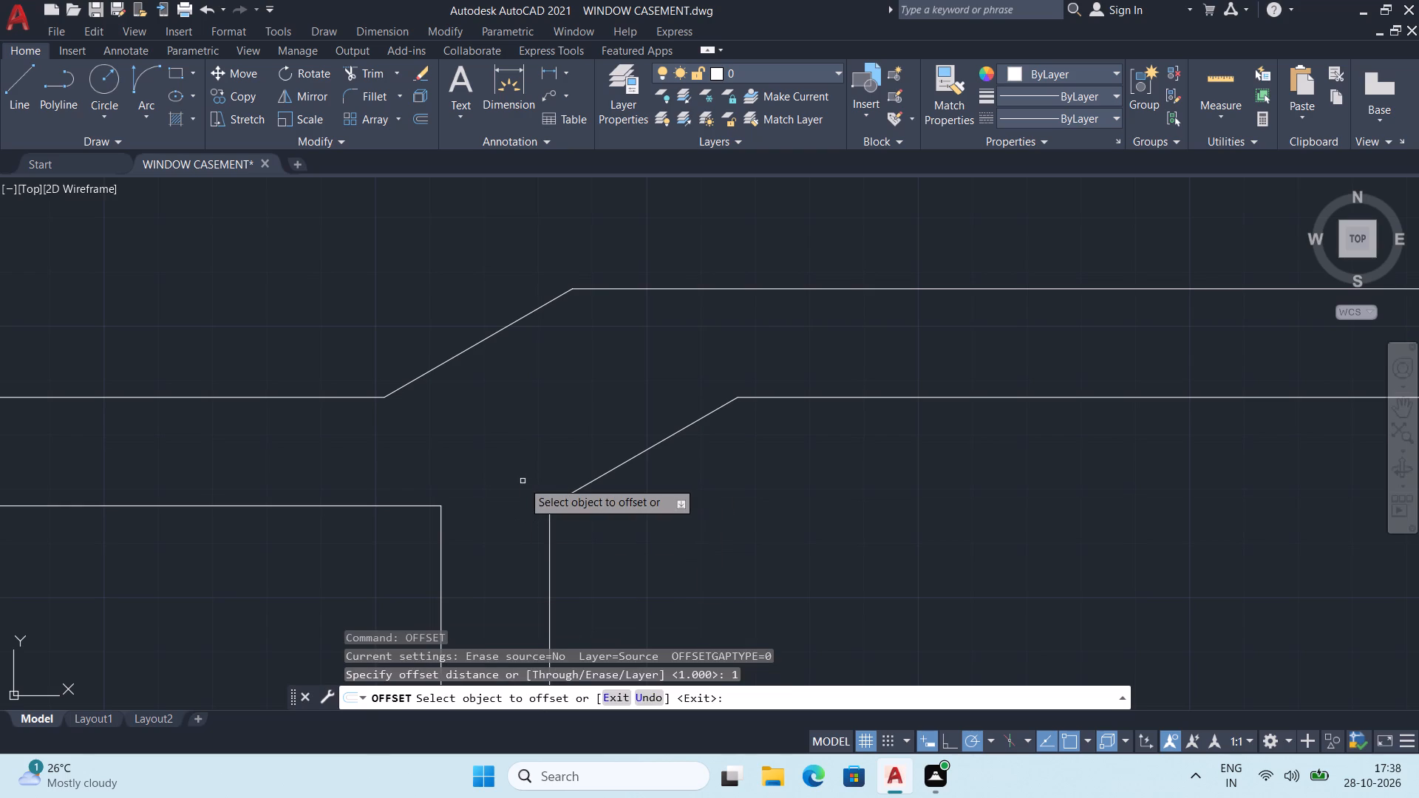
{"action": "left_click", "coordinate": [494, 332]}
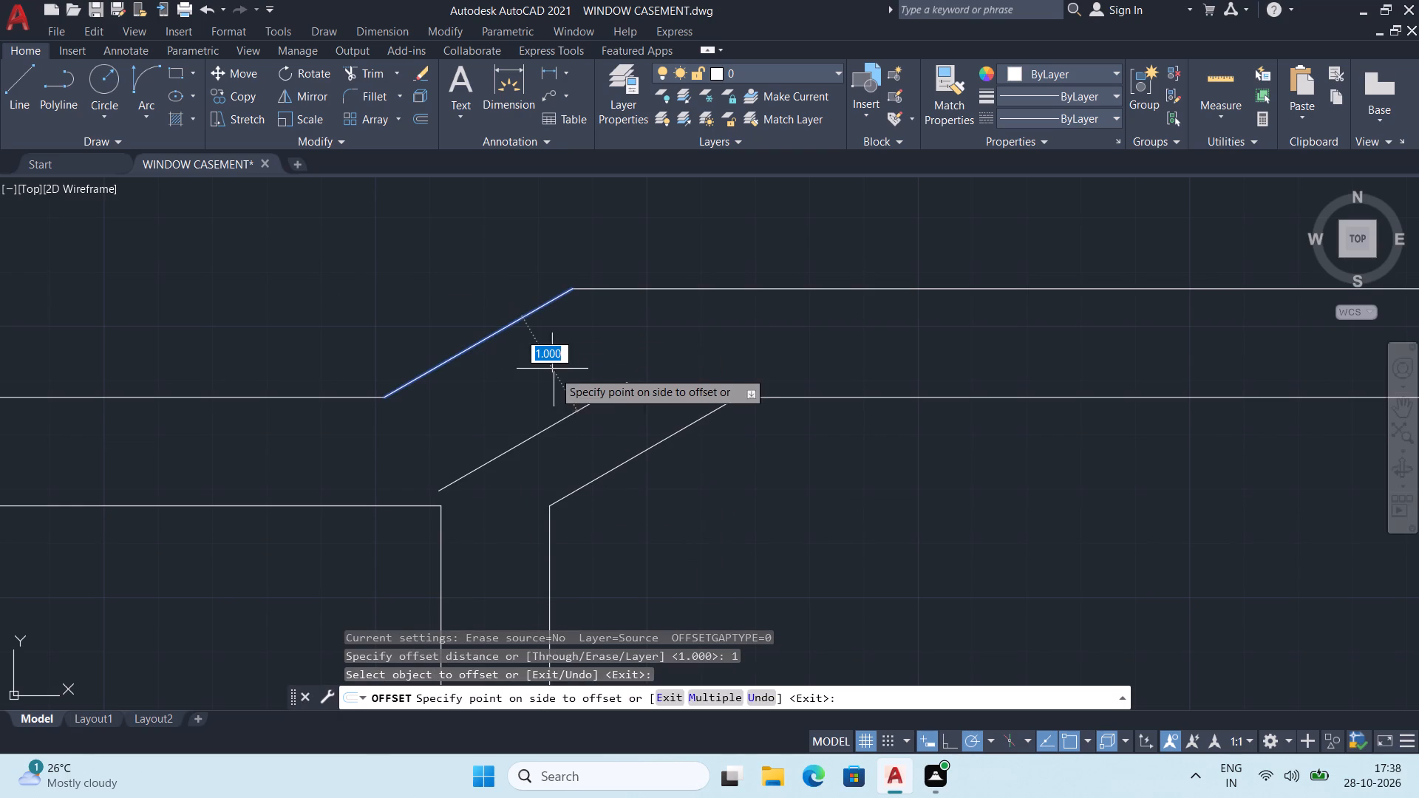
{"action": "left_click", "coordinate": [561, 378]}
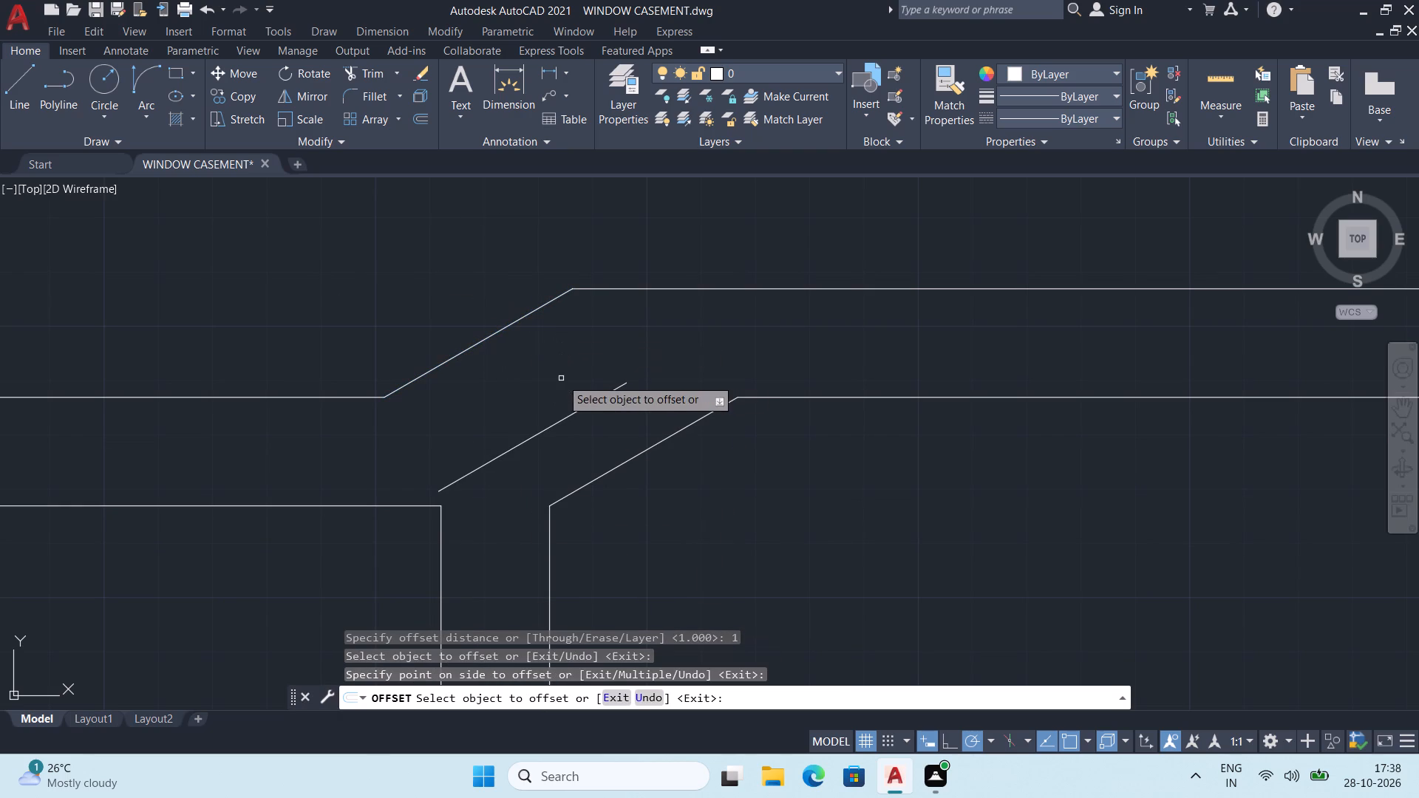
{"action": "key", "text": "space"}
Stretch the web's right edge upward past the offset slant, making it about 35.3 units long.
{"action": "left_click", "coordinate": [550, 574]}
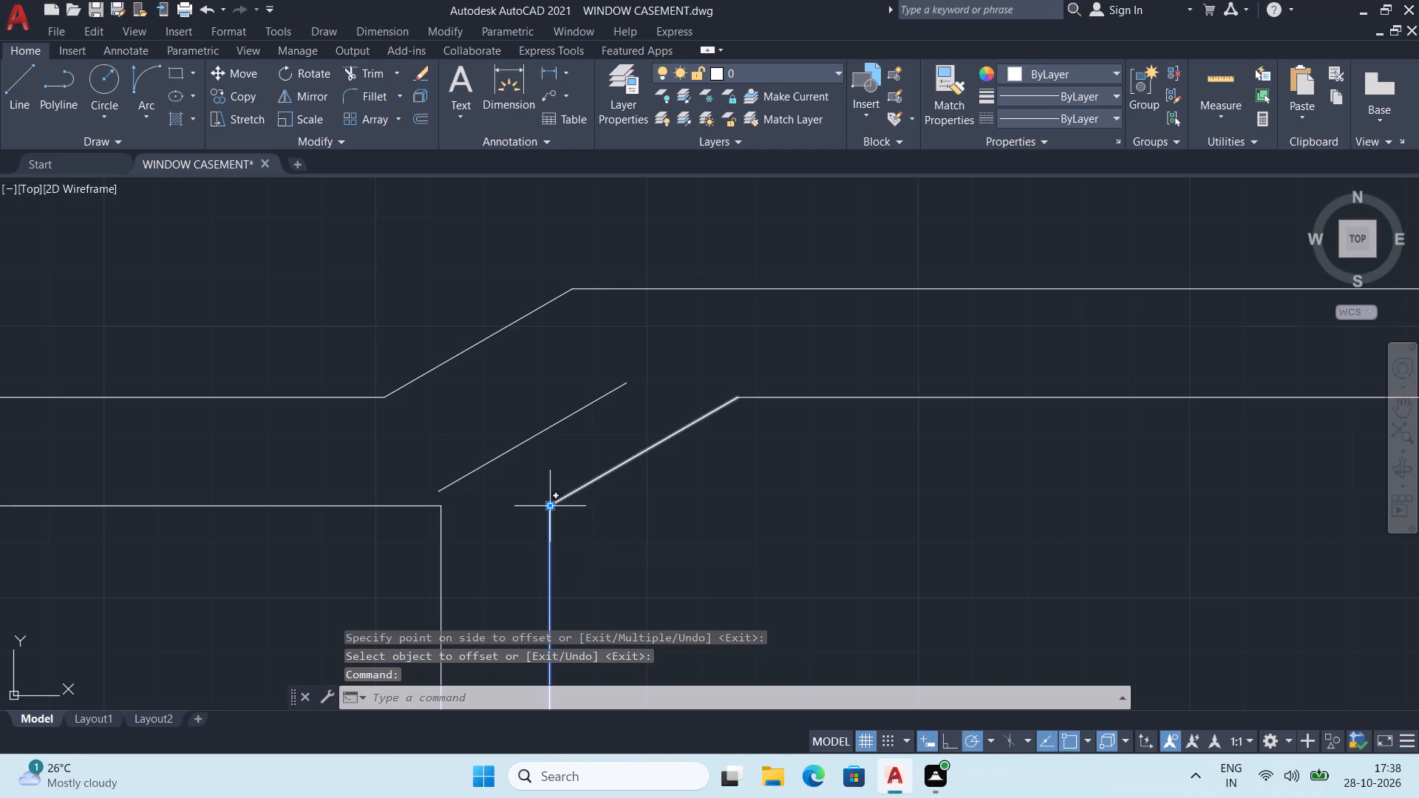
{"action": "left_click", "coordinate": [551, 507]}
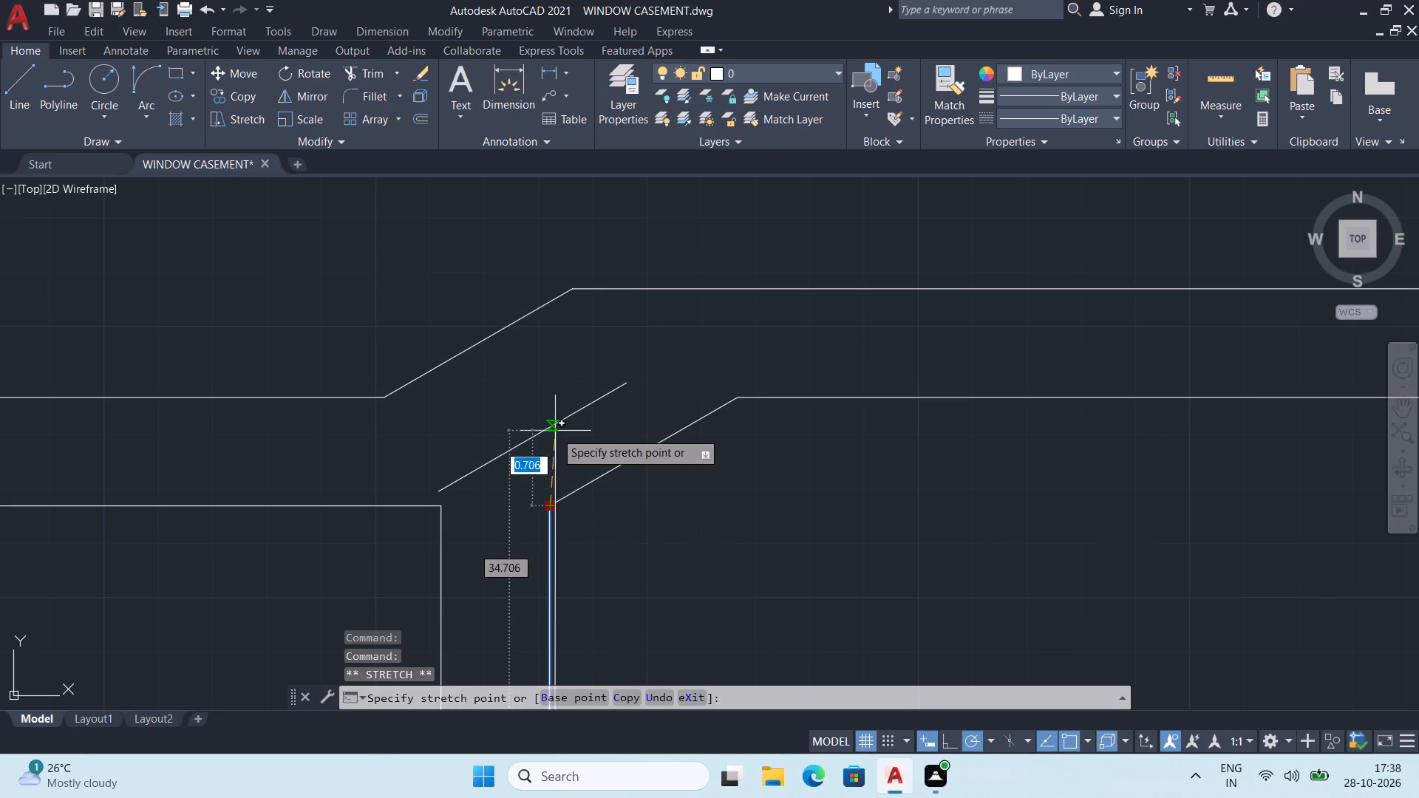
{"action": "left_click", "coordinate": [548, 363]}
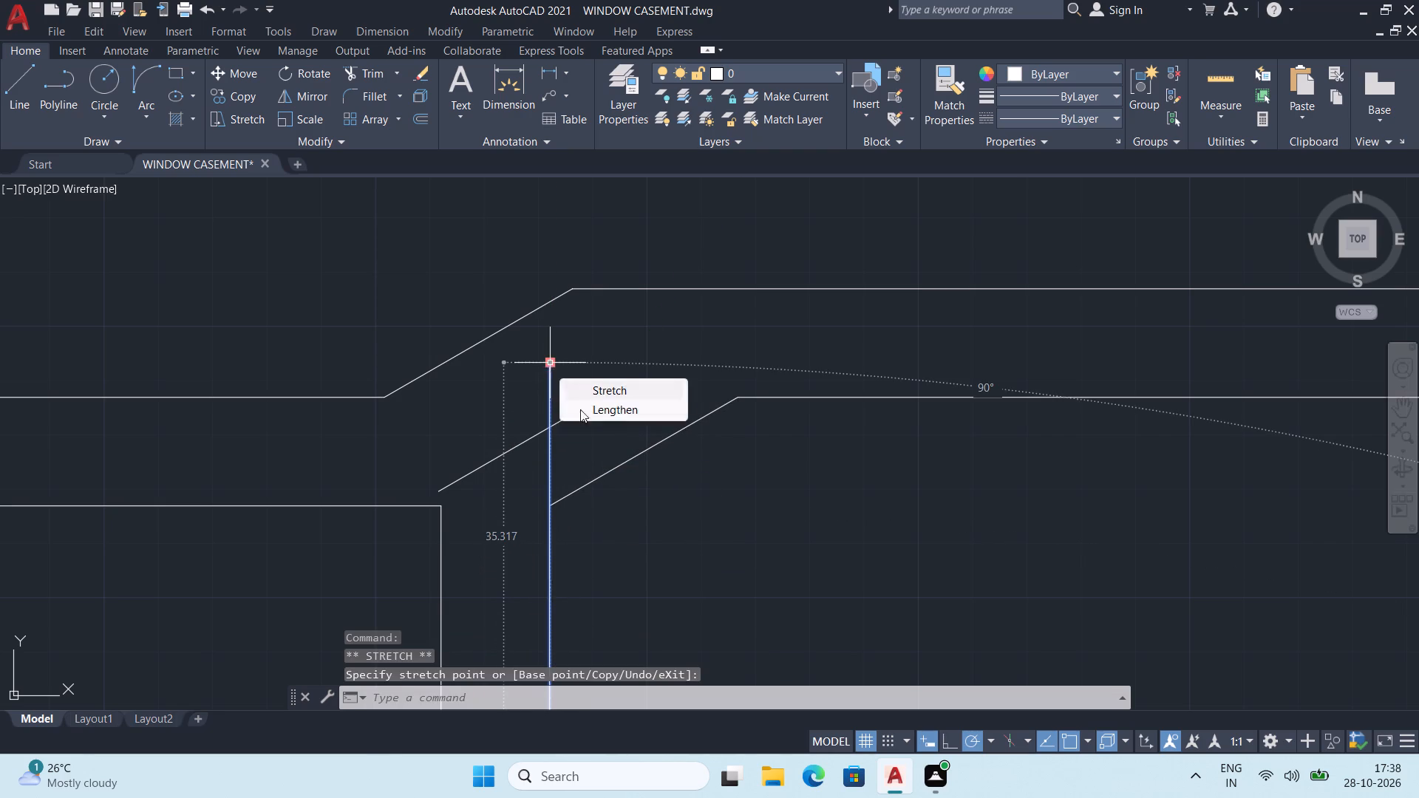
{"action": "key", "text": "Escape"}
Stretch the left end of the raised section's inner line leftward, past the offset slant and the web's extended right edge.
{"action": "middle_click_drag", "start_coordinate": [640, 508], "coordinate": [578, 512]}
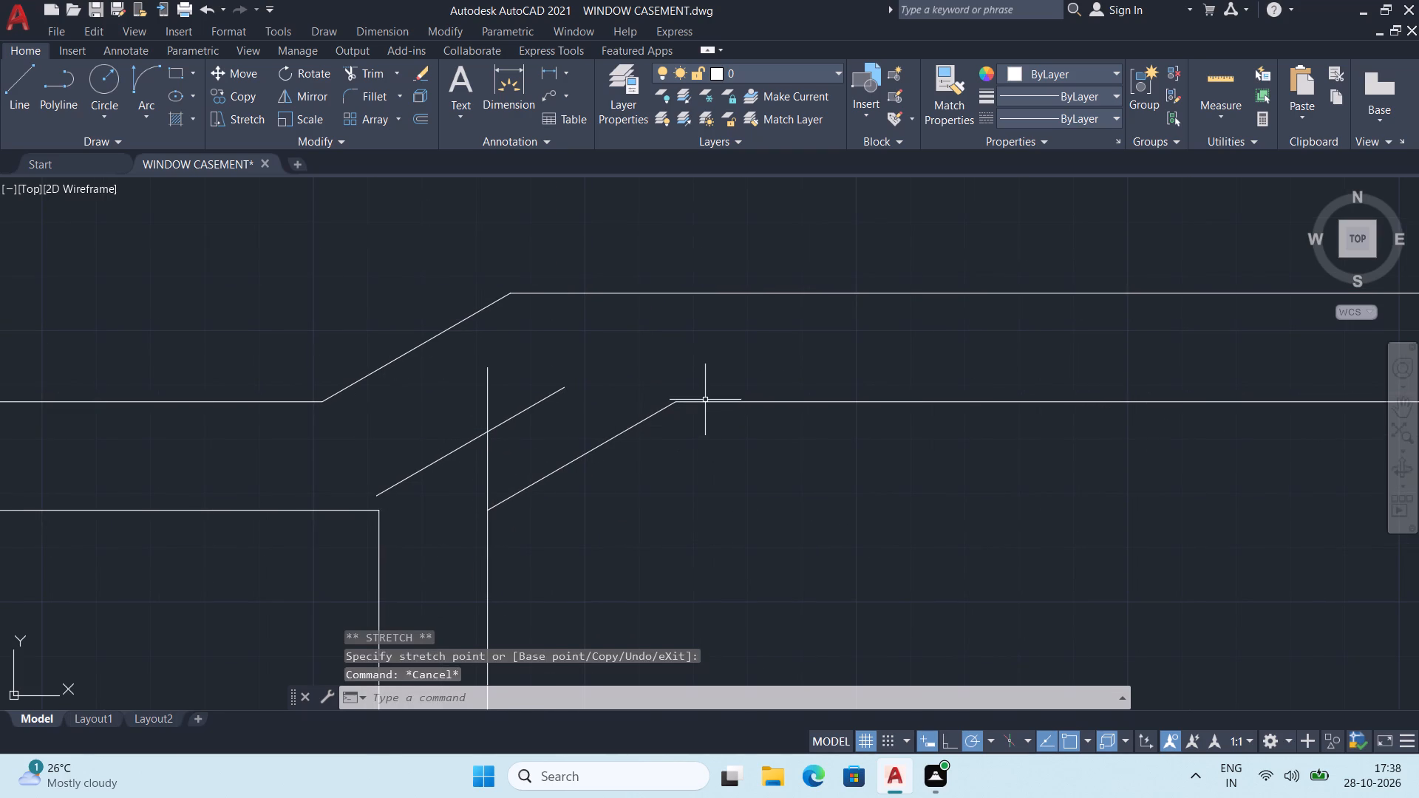
{"action": "left_click", "coordinate": [706, 400]}
{"action": "scroll", "coordinate": [693, 423], "scroll_direction": "up", "scroll_amount": 1}
{"action": "left_click", "coordinate": [664, 387]}
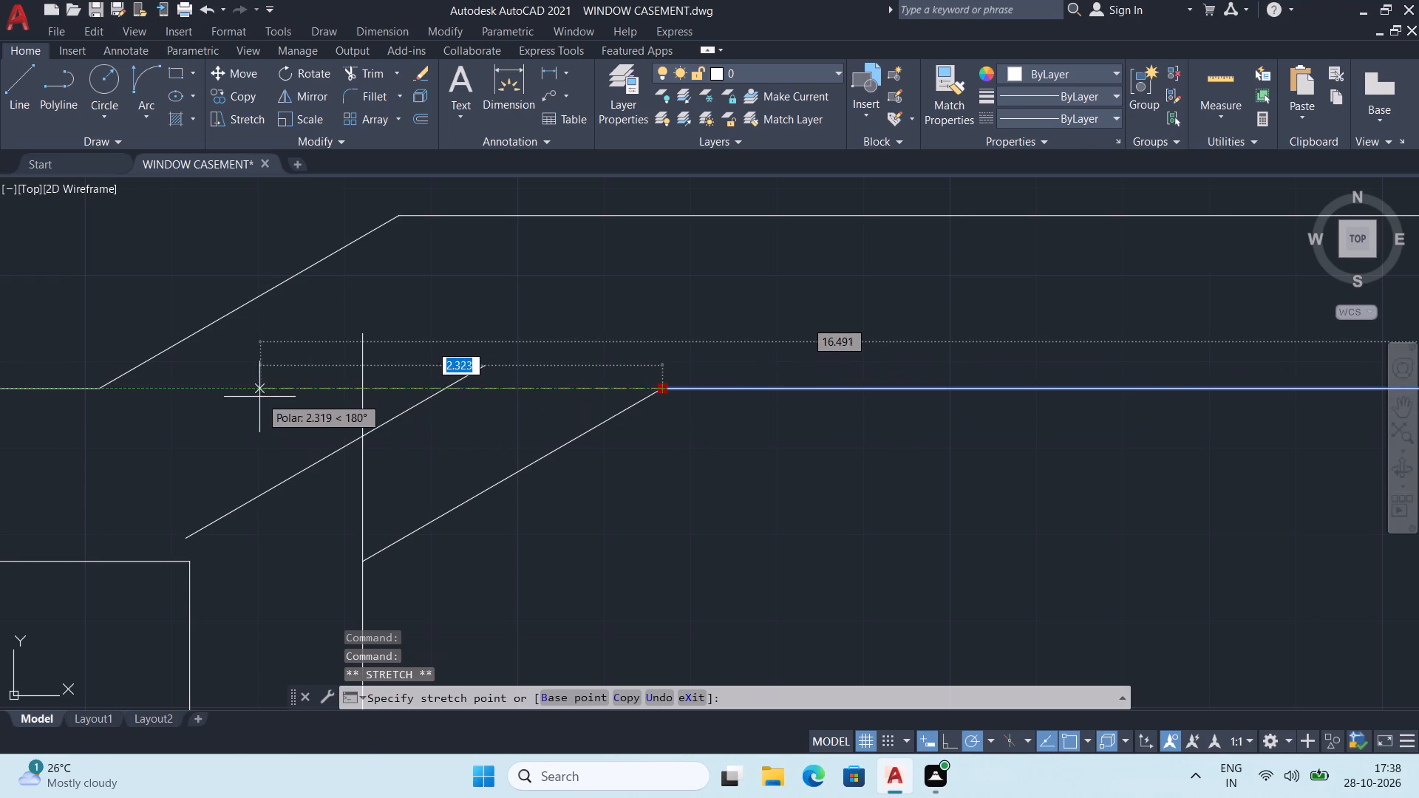
{"action": "left_click", "coordinate": [245, 391]}
{"action": "key", "text": "Escape"}
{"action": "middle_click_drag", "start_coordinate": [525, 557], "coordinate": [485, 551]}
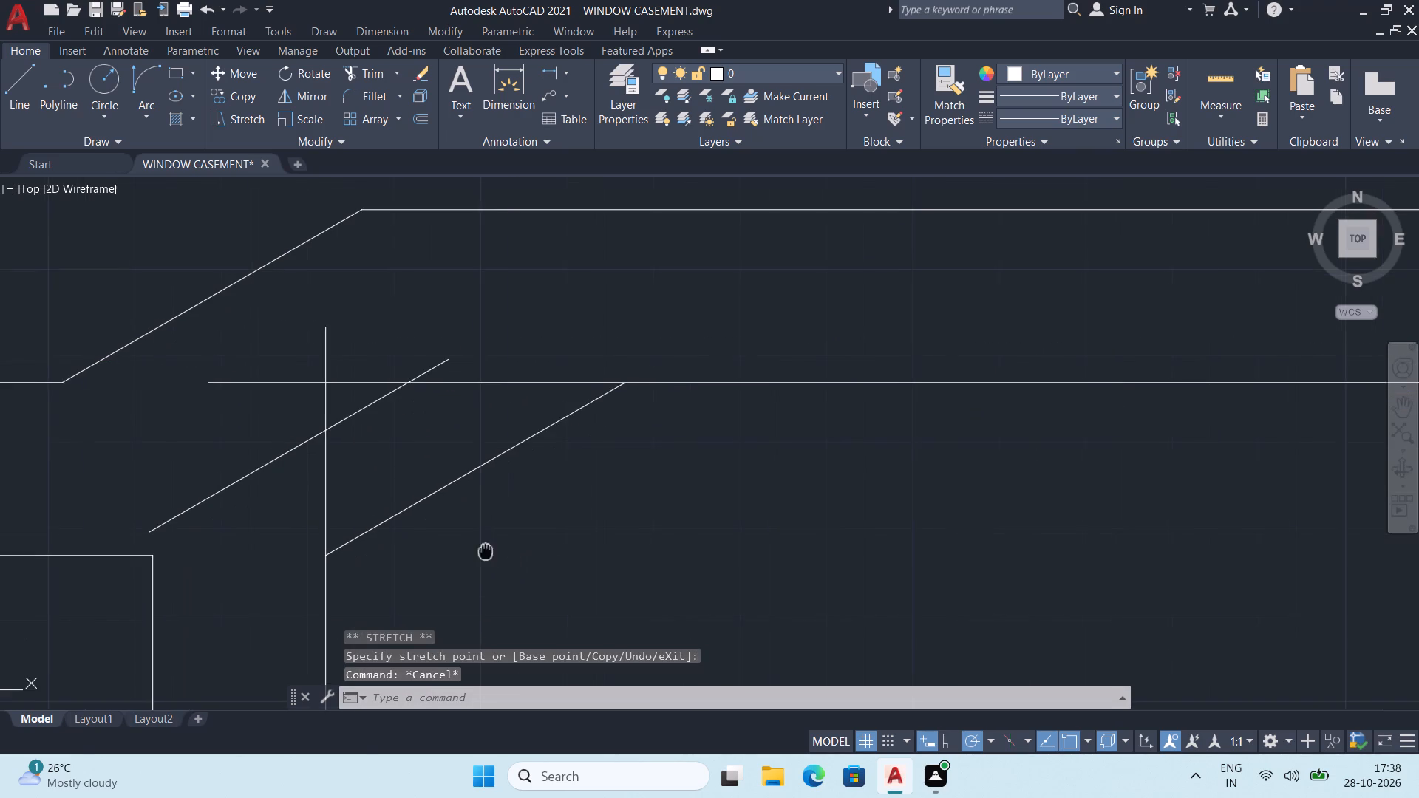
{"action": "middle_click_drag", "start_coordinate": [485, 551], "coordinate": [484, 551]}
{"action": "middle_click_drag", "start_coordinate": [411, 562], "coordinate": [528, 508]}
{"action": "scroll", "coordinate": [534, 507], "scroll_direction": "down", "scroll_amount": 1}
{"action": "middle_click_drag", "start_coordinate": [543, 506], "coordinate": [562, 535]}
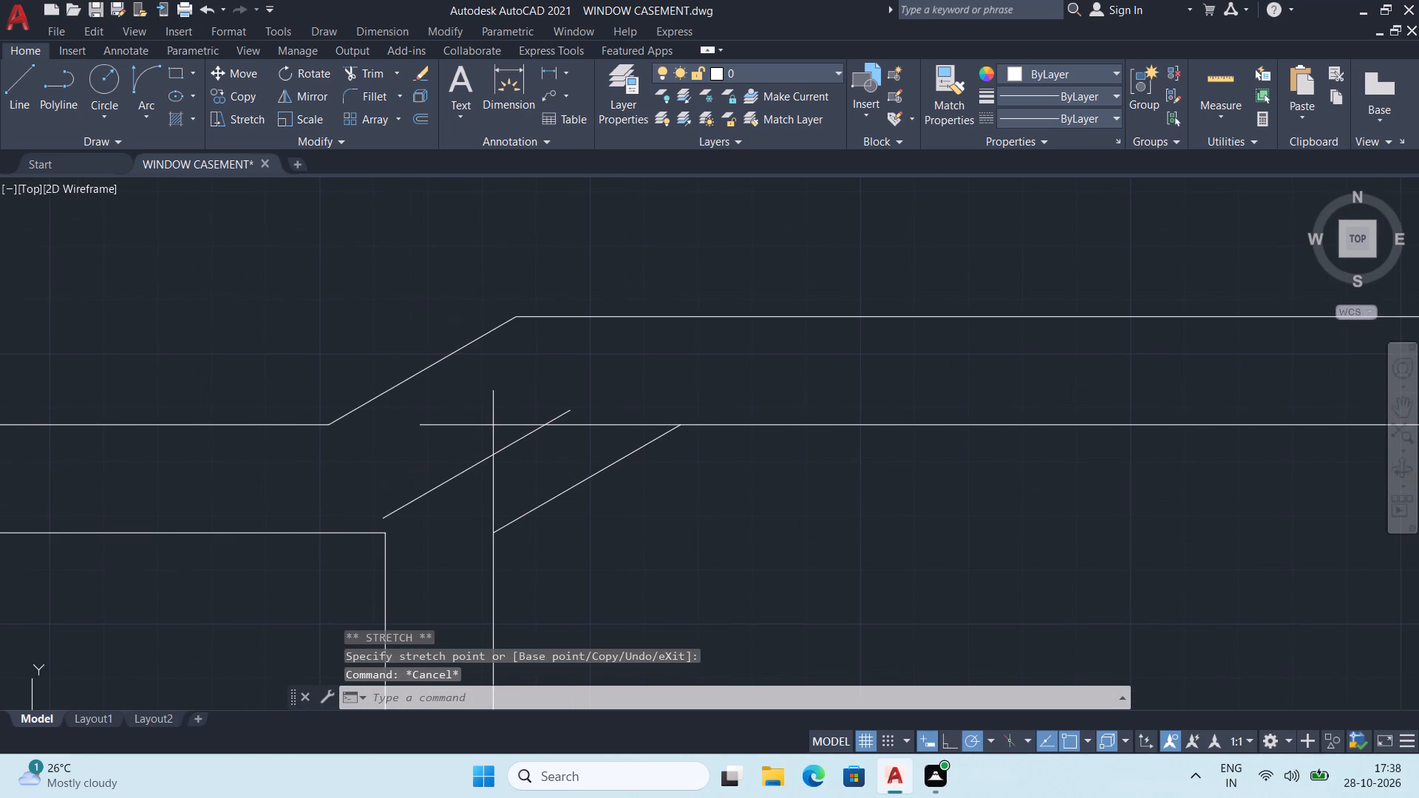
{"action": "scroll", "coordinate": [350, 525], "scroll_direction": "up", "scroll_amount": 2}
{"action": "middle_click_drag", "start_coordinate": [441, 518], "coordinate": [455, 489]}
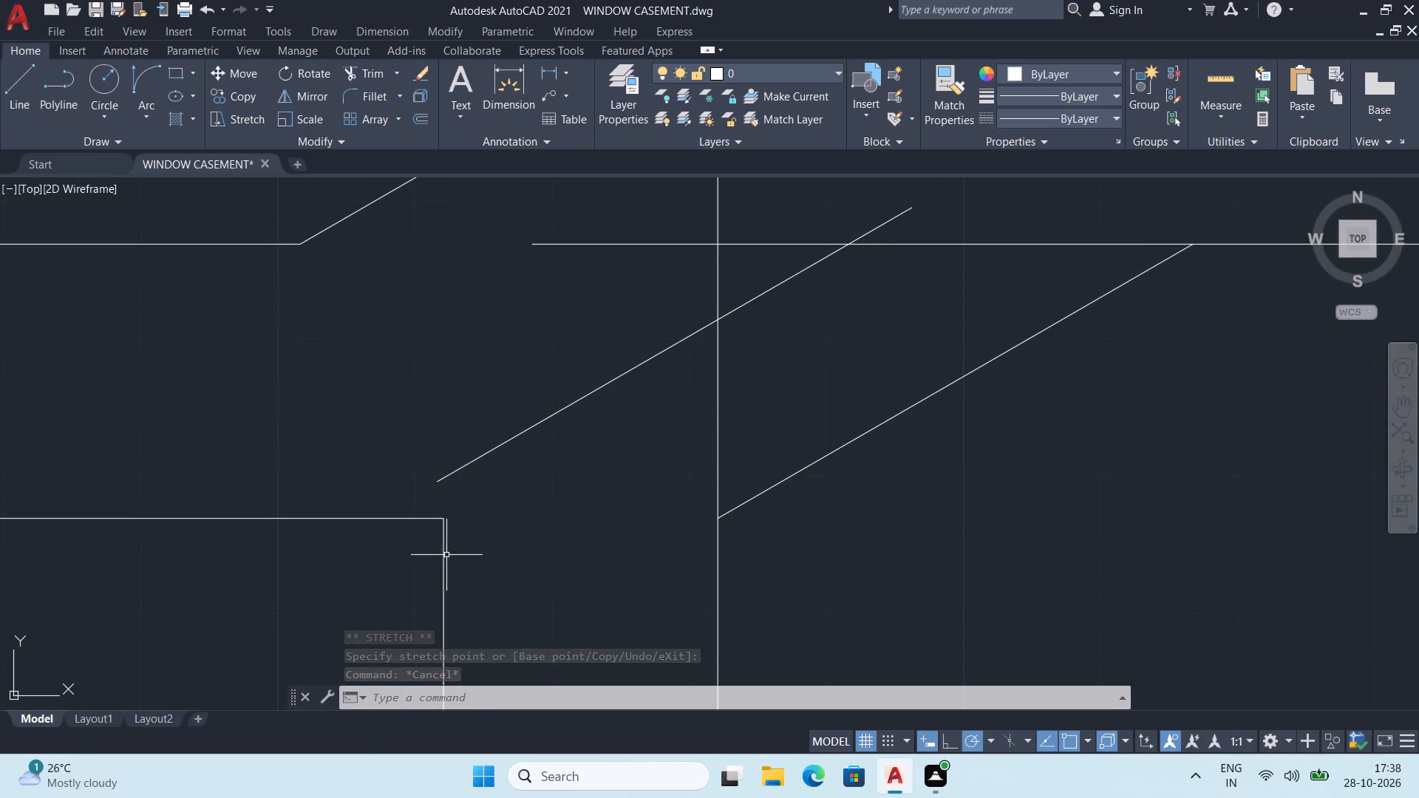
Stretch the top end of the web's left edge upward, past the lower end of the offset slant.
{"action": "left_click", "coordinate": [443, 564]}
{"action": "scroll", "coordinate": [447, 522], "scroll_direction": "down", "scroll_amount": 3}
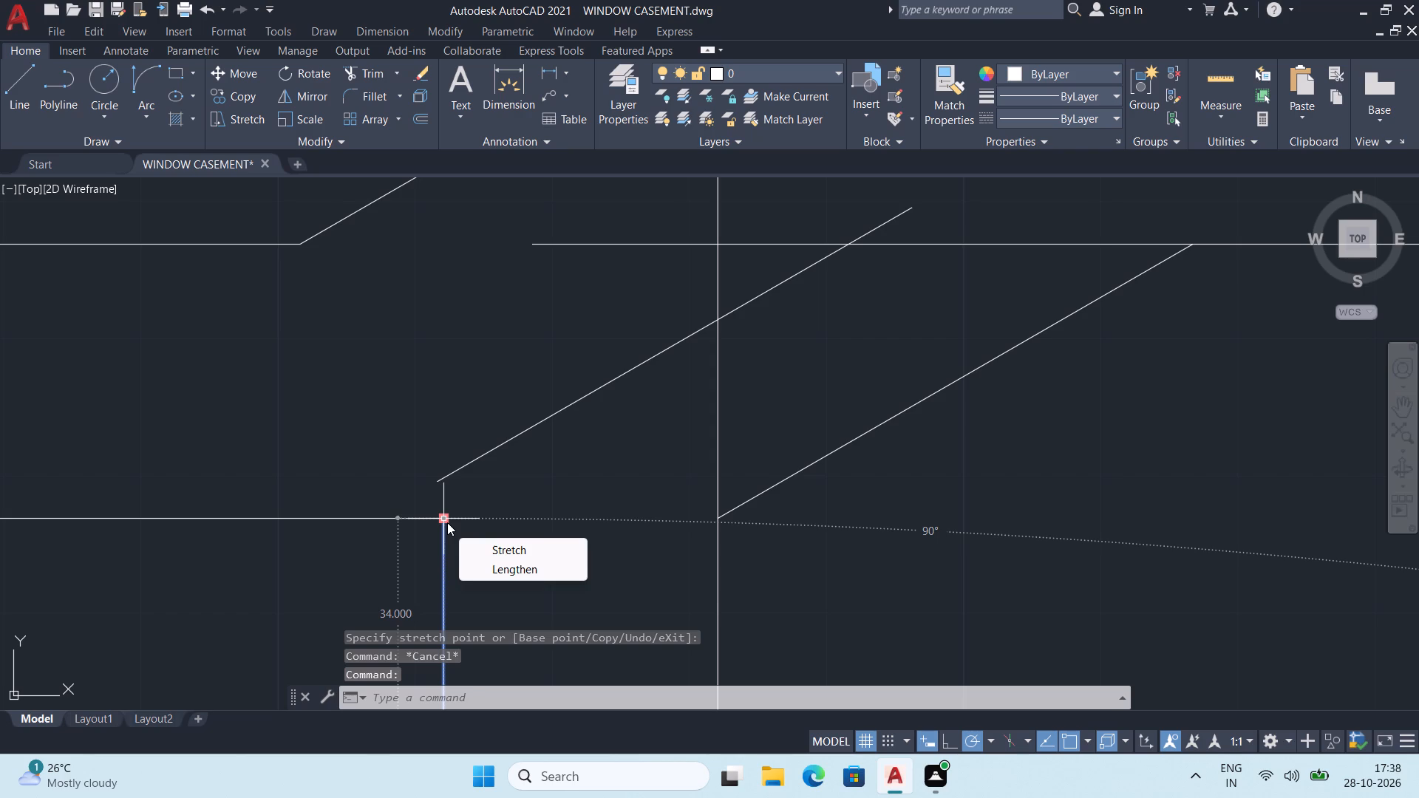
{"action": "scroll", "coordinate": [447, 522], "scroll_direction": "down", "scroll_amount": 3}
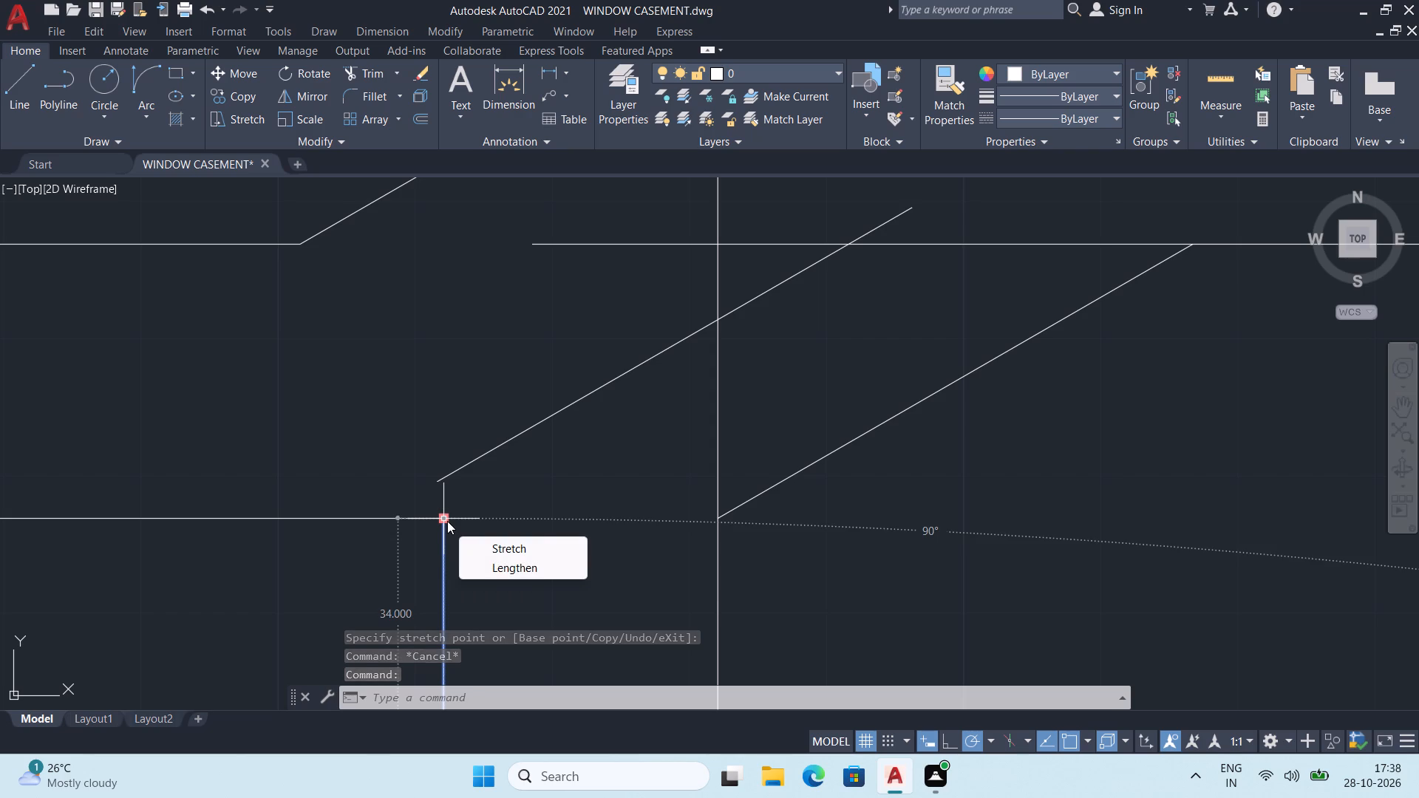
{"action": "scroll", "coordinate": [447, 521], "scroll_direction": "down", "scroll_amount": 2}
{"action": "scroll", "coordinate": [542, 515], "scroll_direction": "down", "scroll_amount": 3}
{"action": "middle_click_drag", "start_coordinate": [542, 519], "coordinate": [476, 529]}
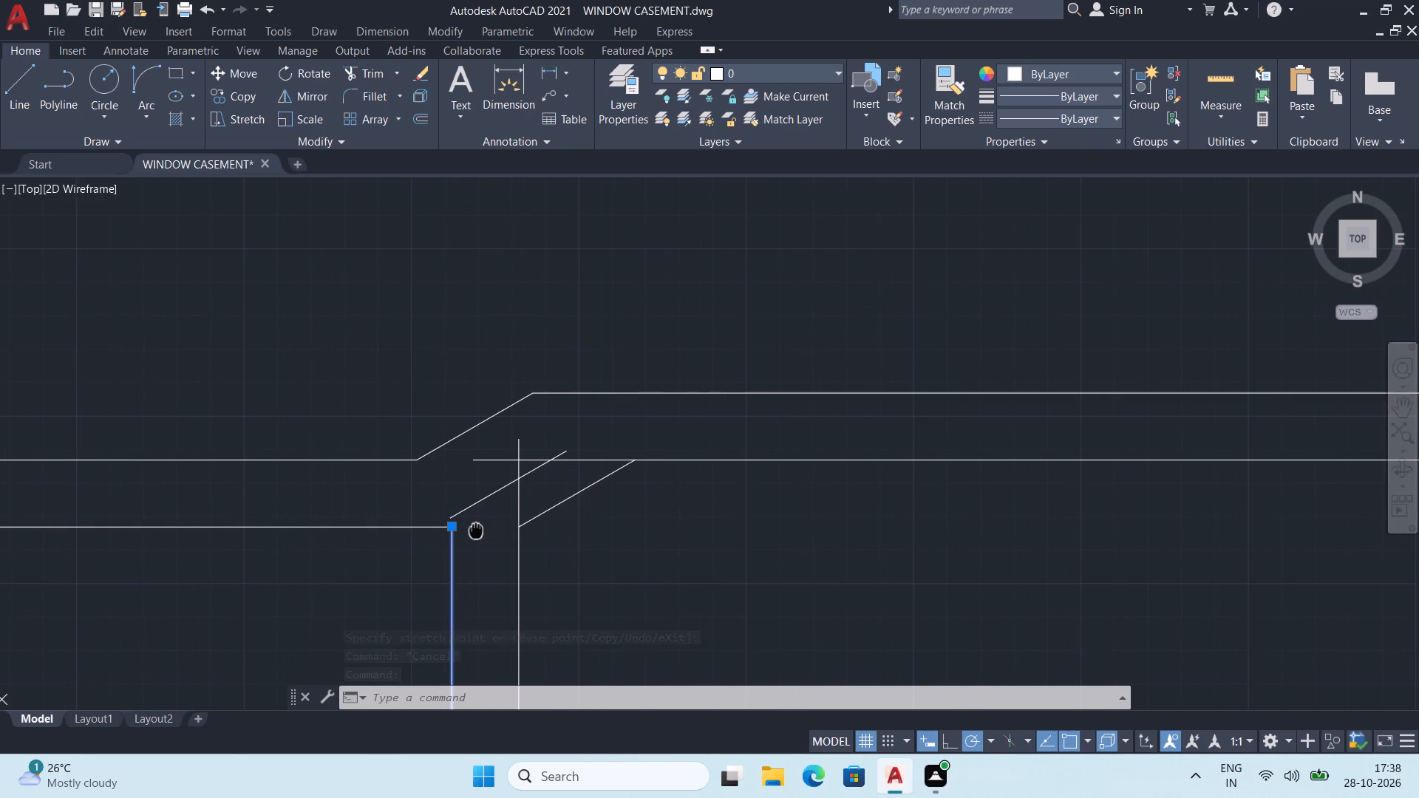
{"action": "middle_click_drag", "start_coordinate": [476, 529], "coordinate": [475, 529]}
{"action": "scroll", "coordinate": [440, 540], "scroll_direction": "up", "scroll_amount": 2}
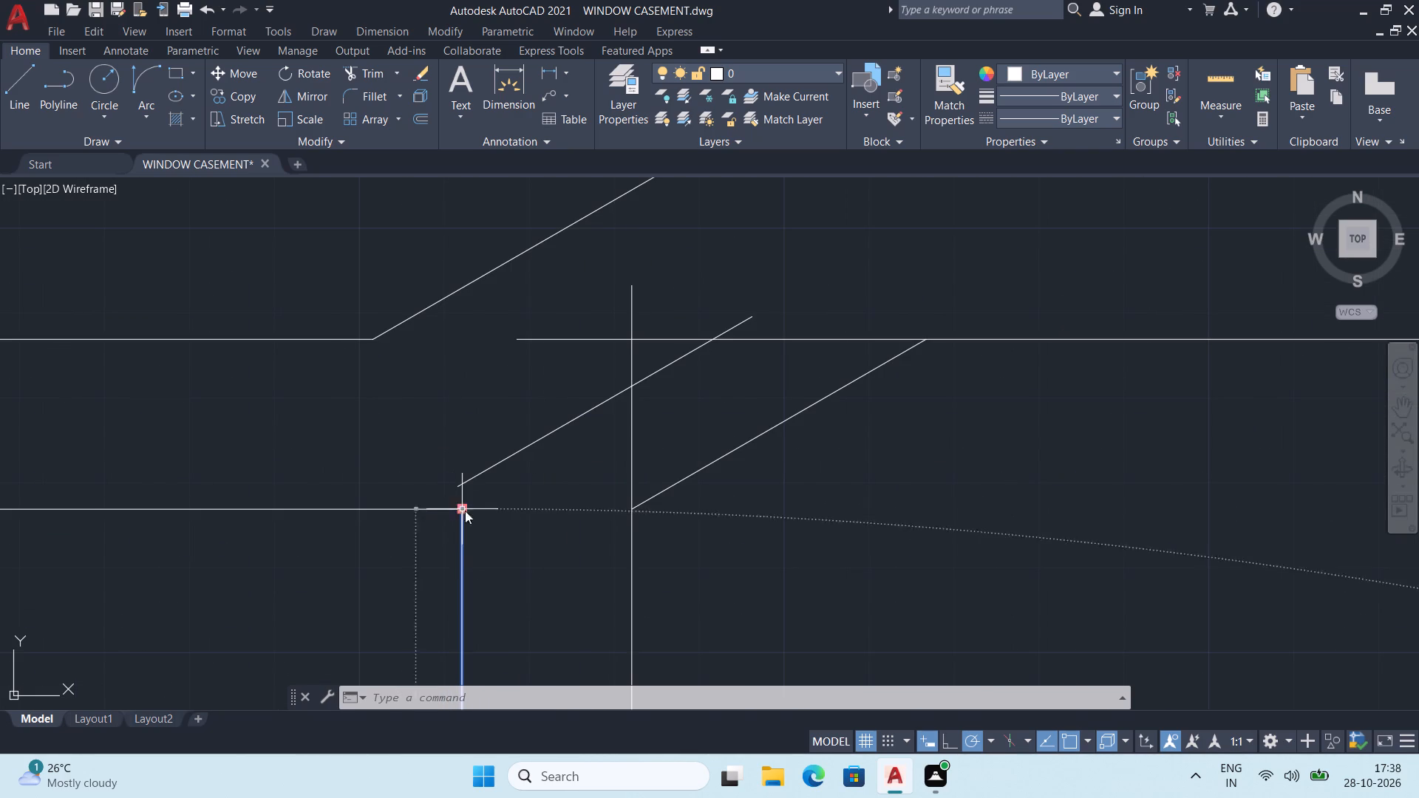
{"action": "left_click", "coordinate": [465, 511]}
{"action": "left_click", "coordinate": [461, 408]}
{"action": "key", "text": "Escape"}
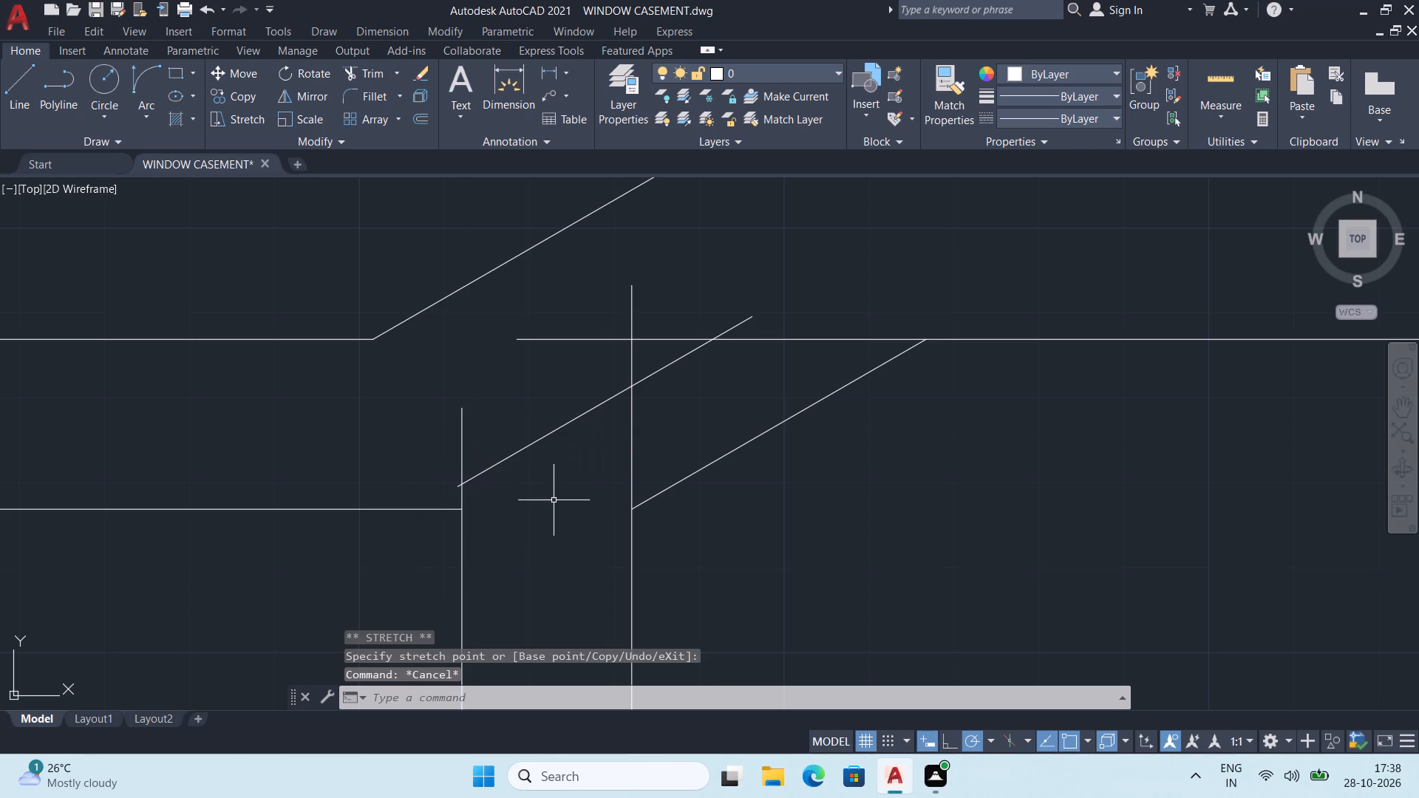
Trim the web's right edge above the raised section's inner line and that inner line's overhang beyond the web's right edge.
{"action": "type", "text": "tr"}
{"action": "key", "text": "Return"}
{"action": "scroll", "coordinate": [554, 500], "scroll_direction": "down", "scroll_amount": 1}
{"action": "middle_click_drag", "start_coordinate": [554, 500], "coordinate": [499, 508]}
{"action": "scroll", "coordinate": [551, 430], "scroll_direction": "up", "scroll_amount": 2}
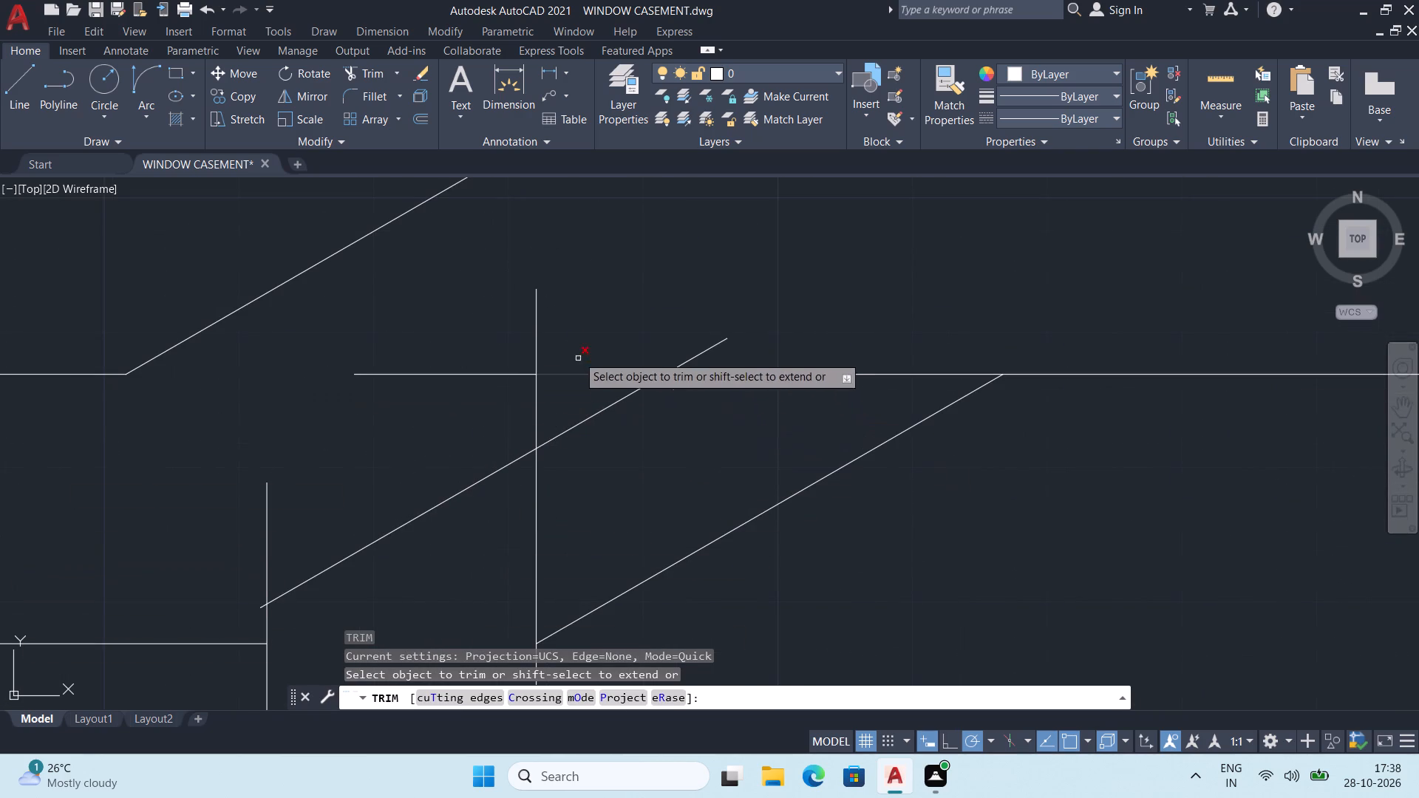
{"action": "left_click", "coordinate": [582, 324]}
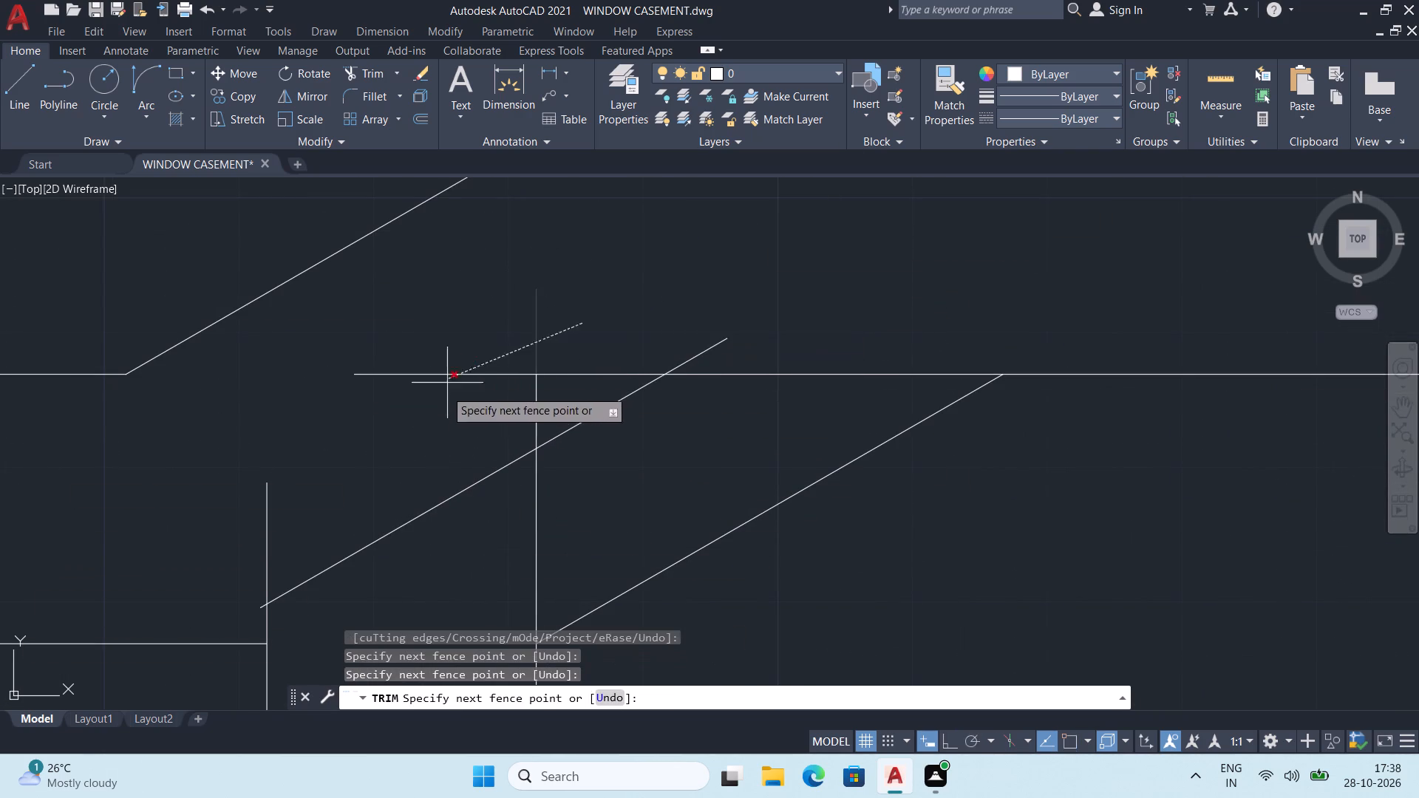
{"action": "left_click", "coordinate": [443, 395]}
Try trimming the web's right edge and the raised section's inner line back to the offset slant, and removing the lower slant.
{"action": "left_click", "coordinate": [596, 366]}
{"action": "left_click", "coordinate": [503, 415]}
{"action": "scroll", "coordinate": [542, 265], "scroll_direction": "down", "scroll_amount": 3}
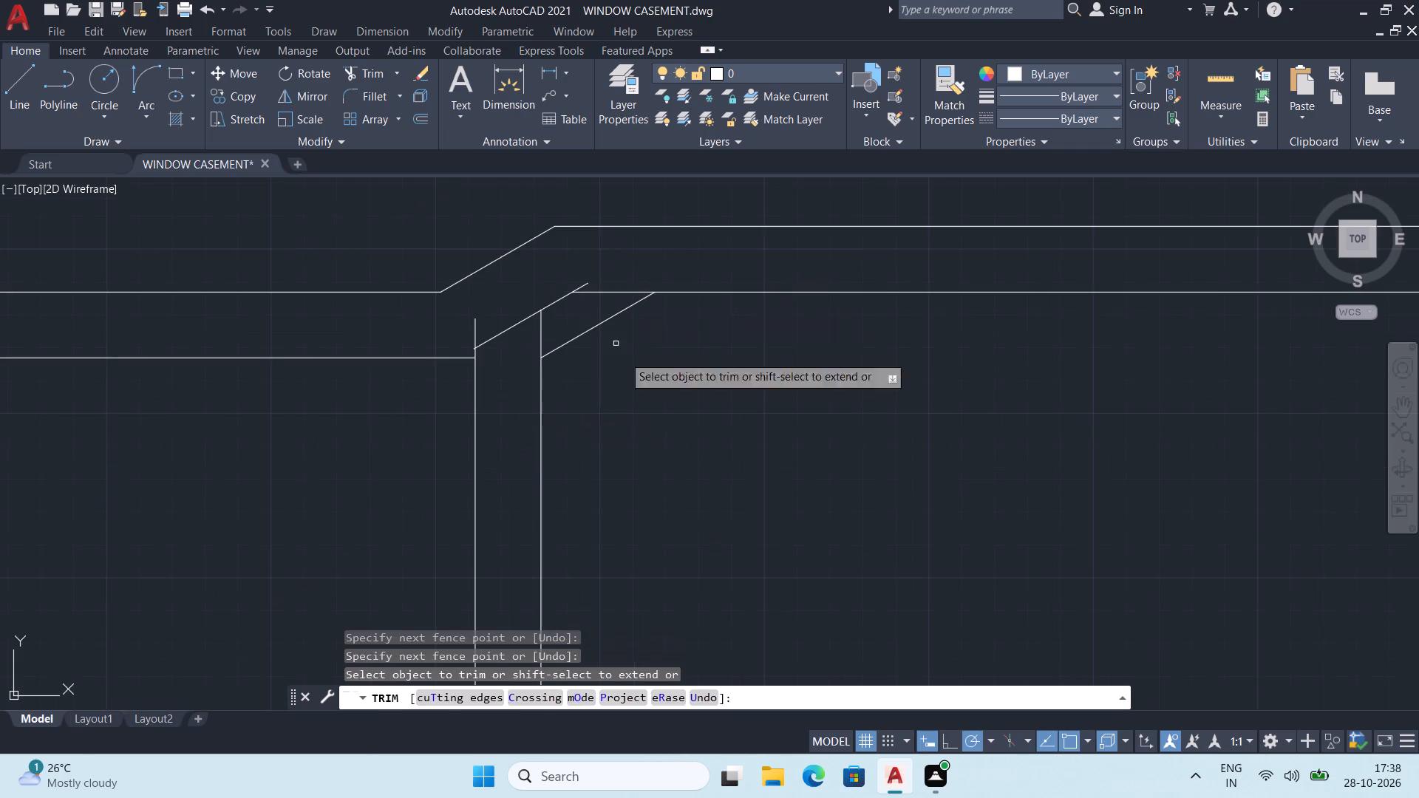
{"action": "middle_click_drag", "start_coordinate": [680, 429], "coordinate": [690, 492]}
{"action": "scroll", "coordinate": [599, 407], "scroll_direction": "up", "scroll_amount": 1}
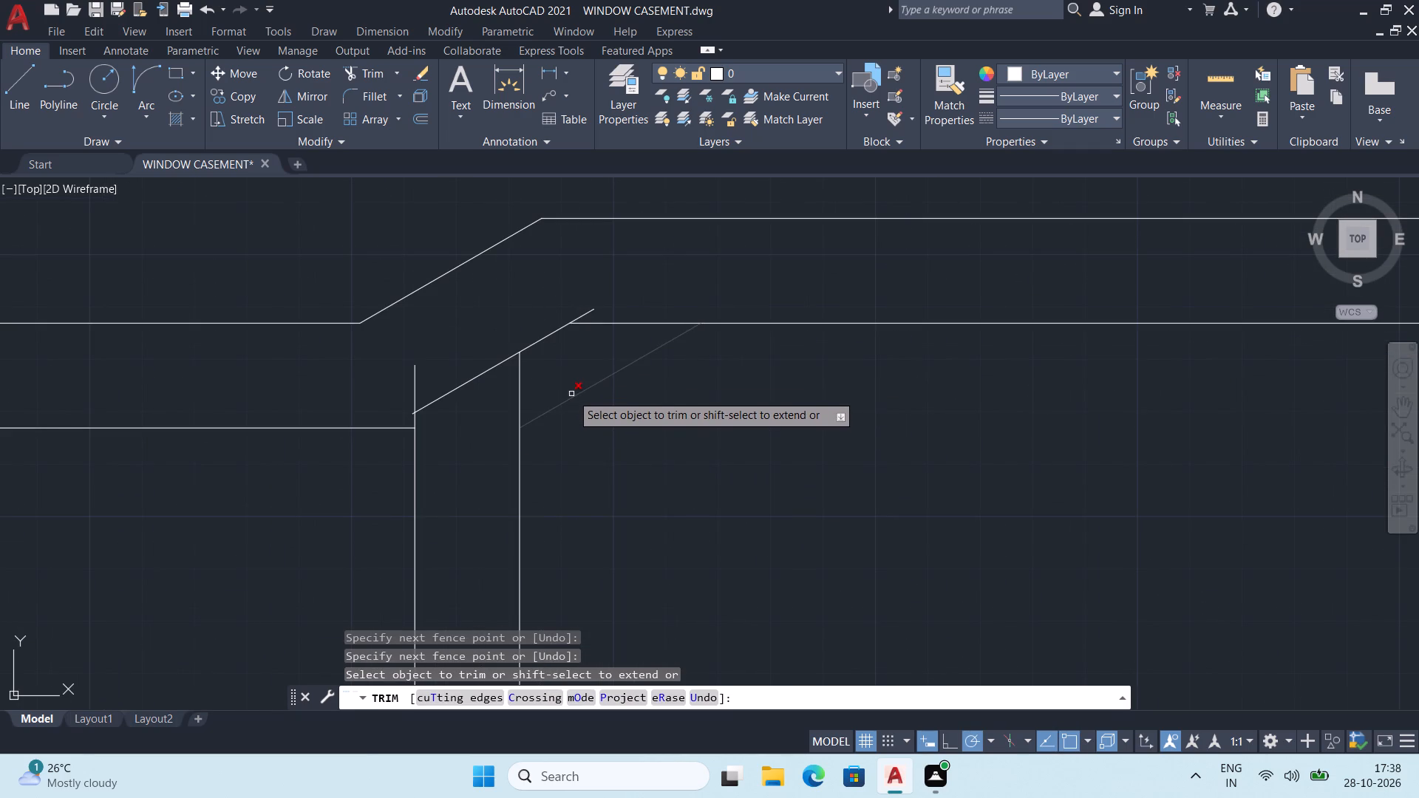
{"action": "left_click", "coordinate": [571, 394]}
Examine the trimmed junction of the web, the offset slant and the raised top wall against the surrounding profile.
{"action": "scroll", "coordinate": [582, 398], "scroll_direction": "down", "scroll_amount": 2}
{"action": "middle_click_drag", "start_coordinate": [605, 428], "coordinate": [554, 369]}
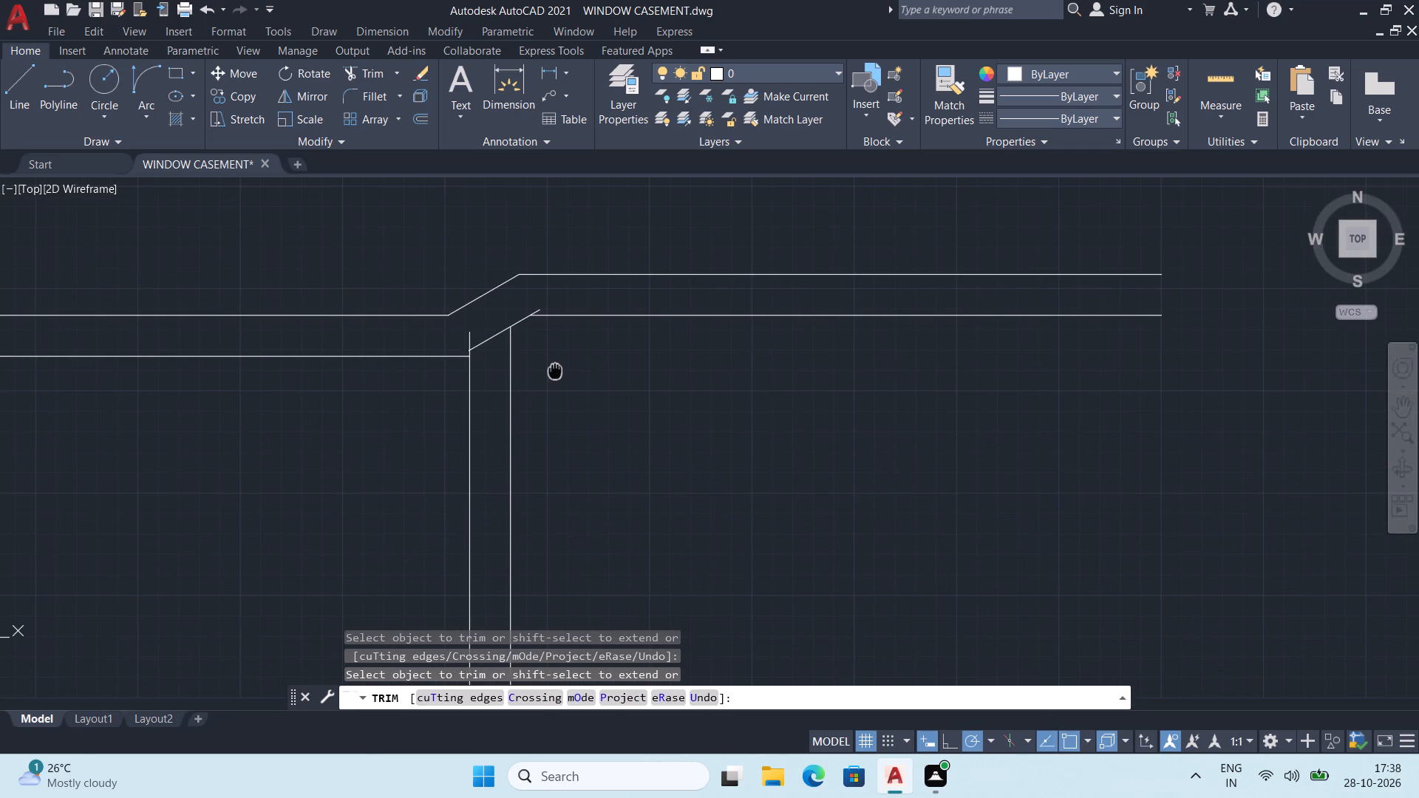
{"action": "middle_click_drag", "start_coordinate": [554, 369], "coordinate": [557, 332]}
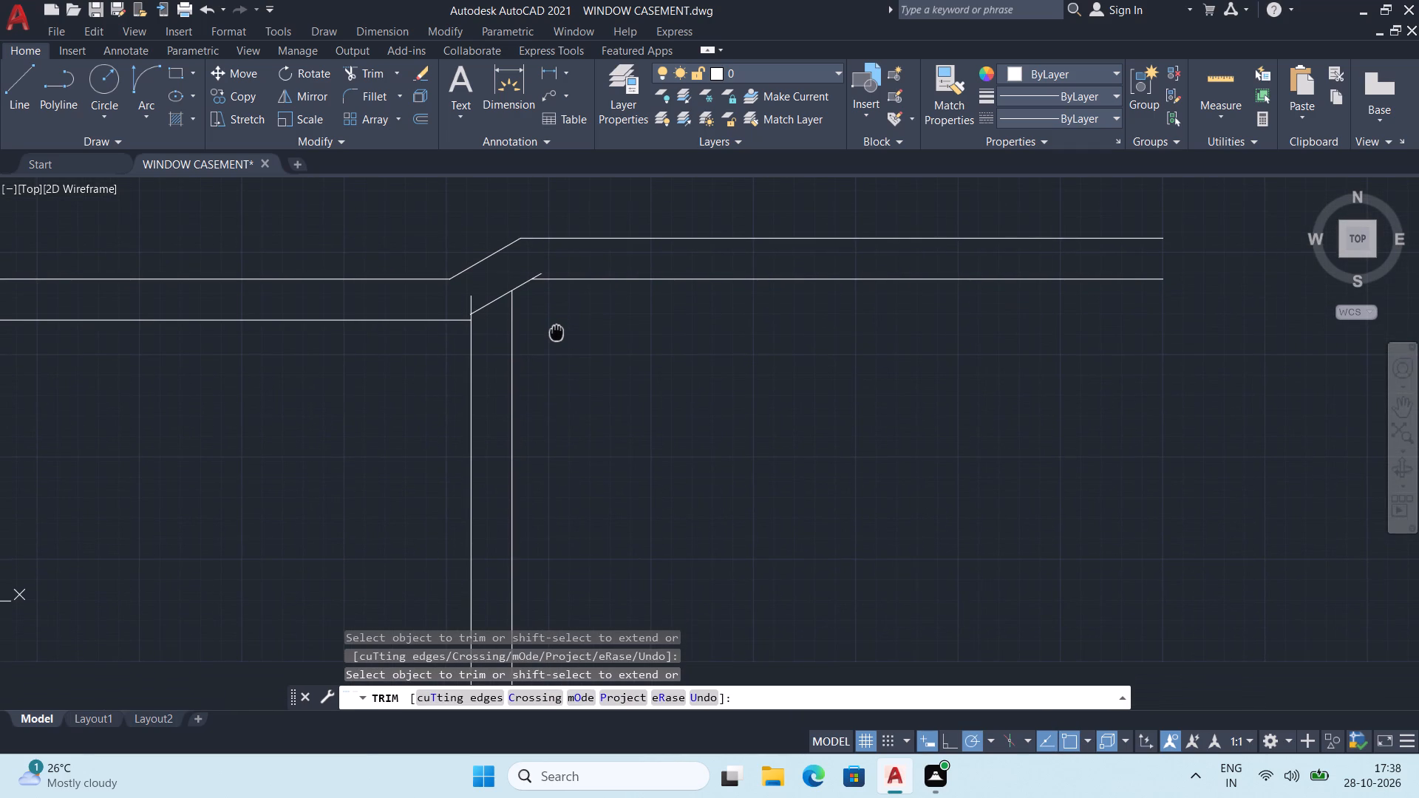
{"action": "middle_click_drag", "start_coordinate": [557, 332], "coordinate": [548, 372]}
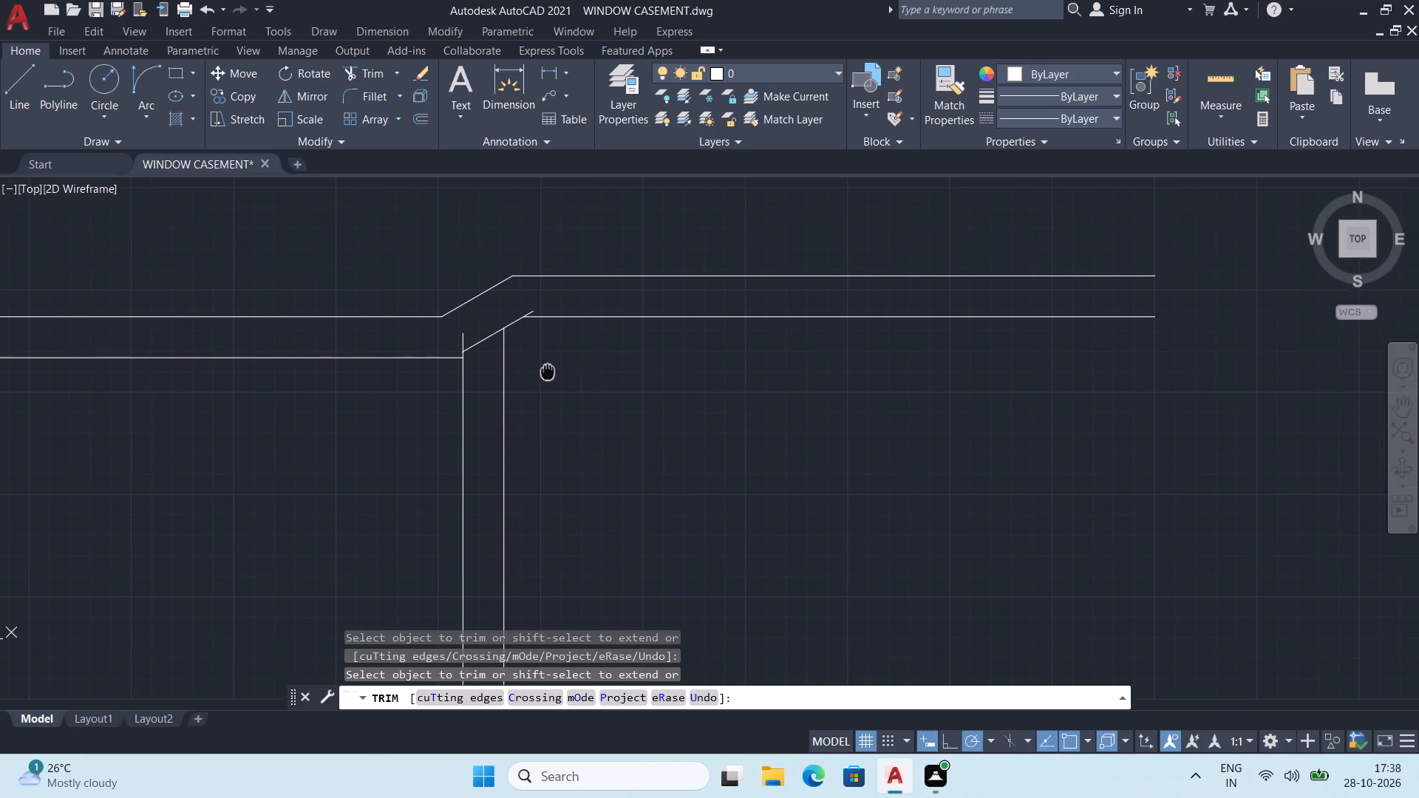
{"action": "middle_click_drag", "start_coordinate": [548, 372], "coordinate": [517, 388]}
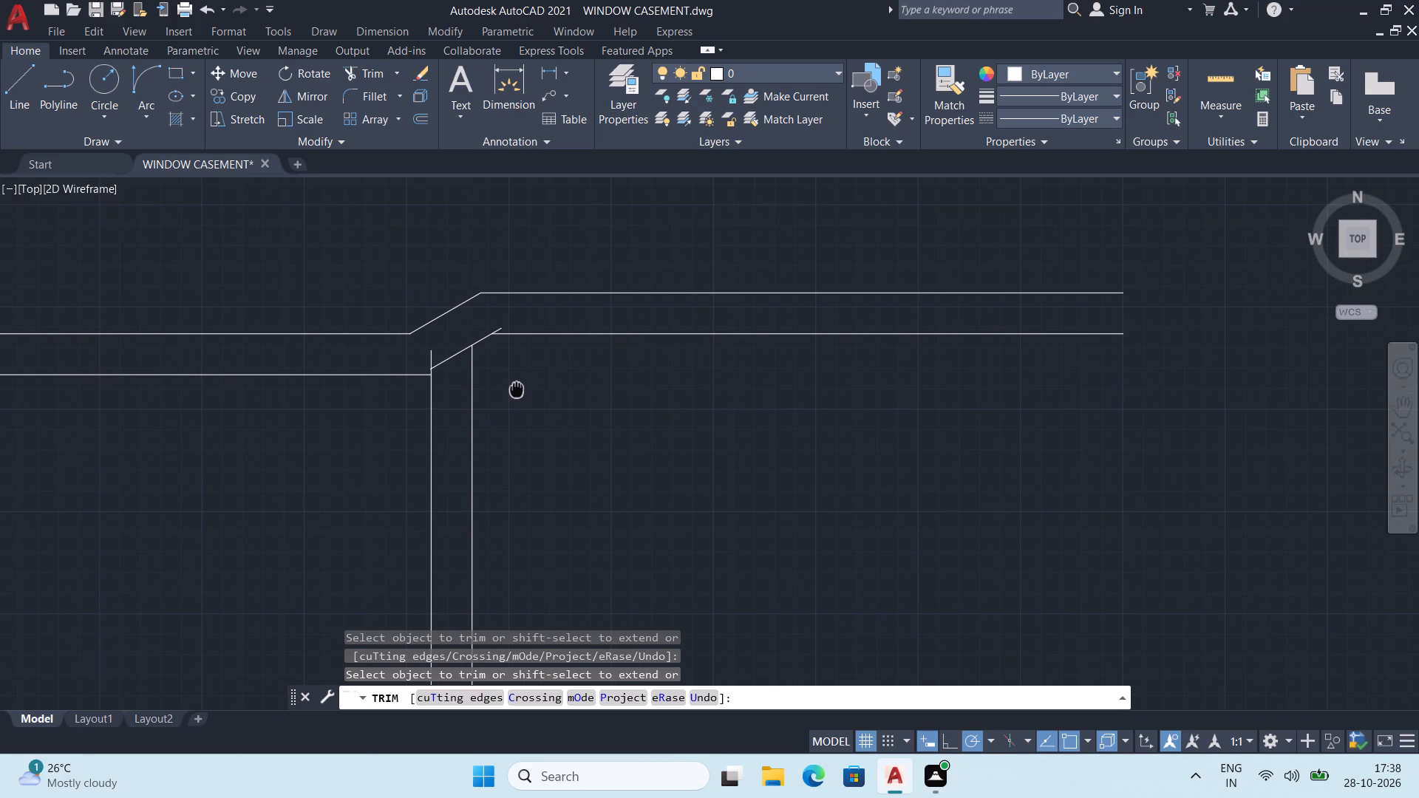
{"action": "middle_click_drag", "start_coordinate": [517, 388], "coordinate": [515, 402]}
{"action": "scroll", "coordinate": [506, 386], "scroll_direction": "up", "scroll_amount": 1}
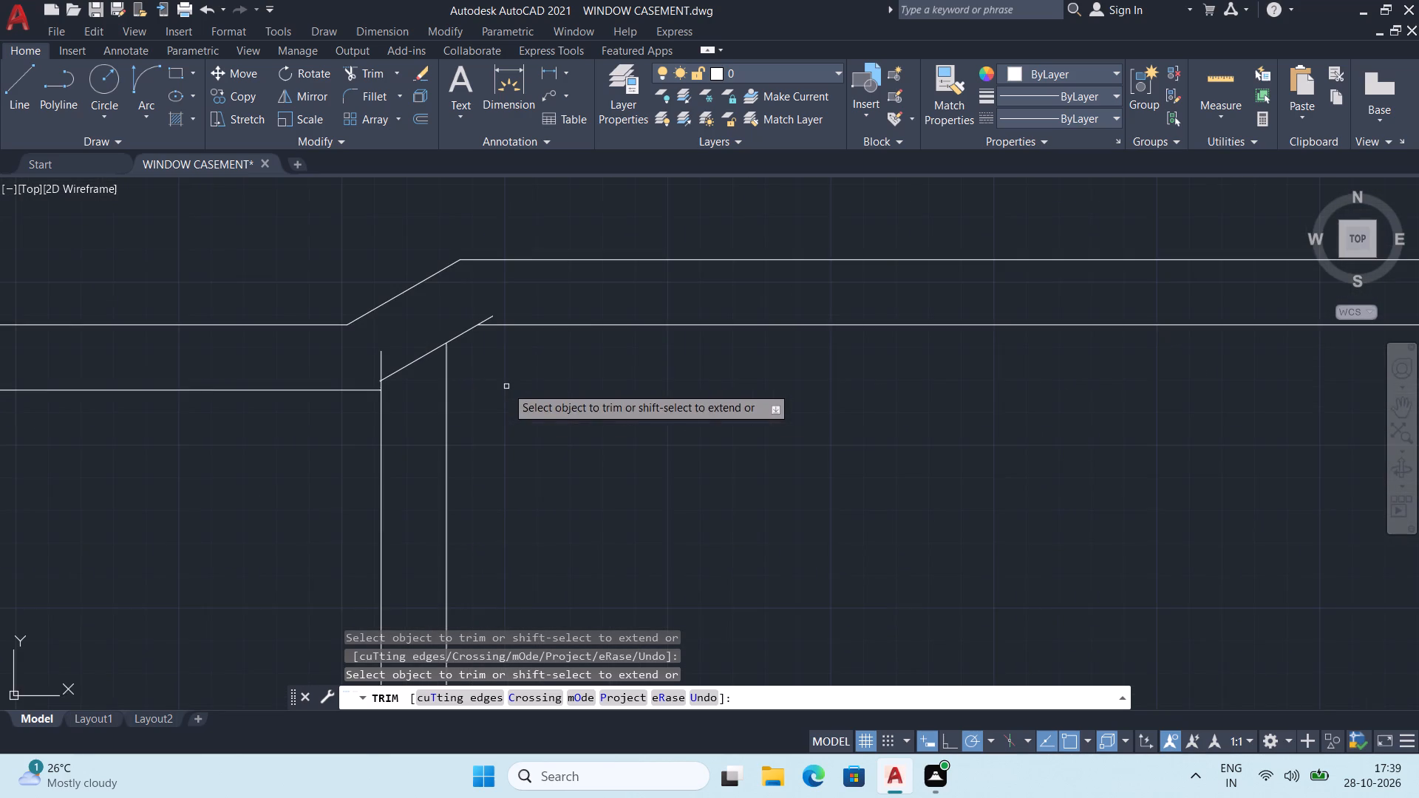
{"action": "middle_click_drag", "start_coordinate": [506, 386], "coordinate": [503, 426]}
{"action": "scroll", "coordinate": [503, 426], "scroll_direction": "up", "scroll_amount": 1}
{"action": "scroll", "coordinate": [517, 398], "scroll_direction": "down", "scroll_amount": 1}
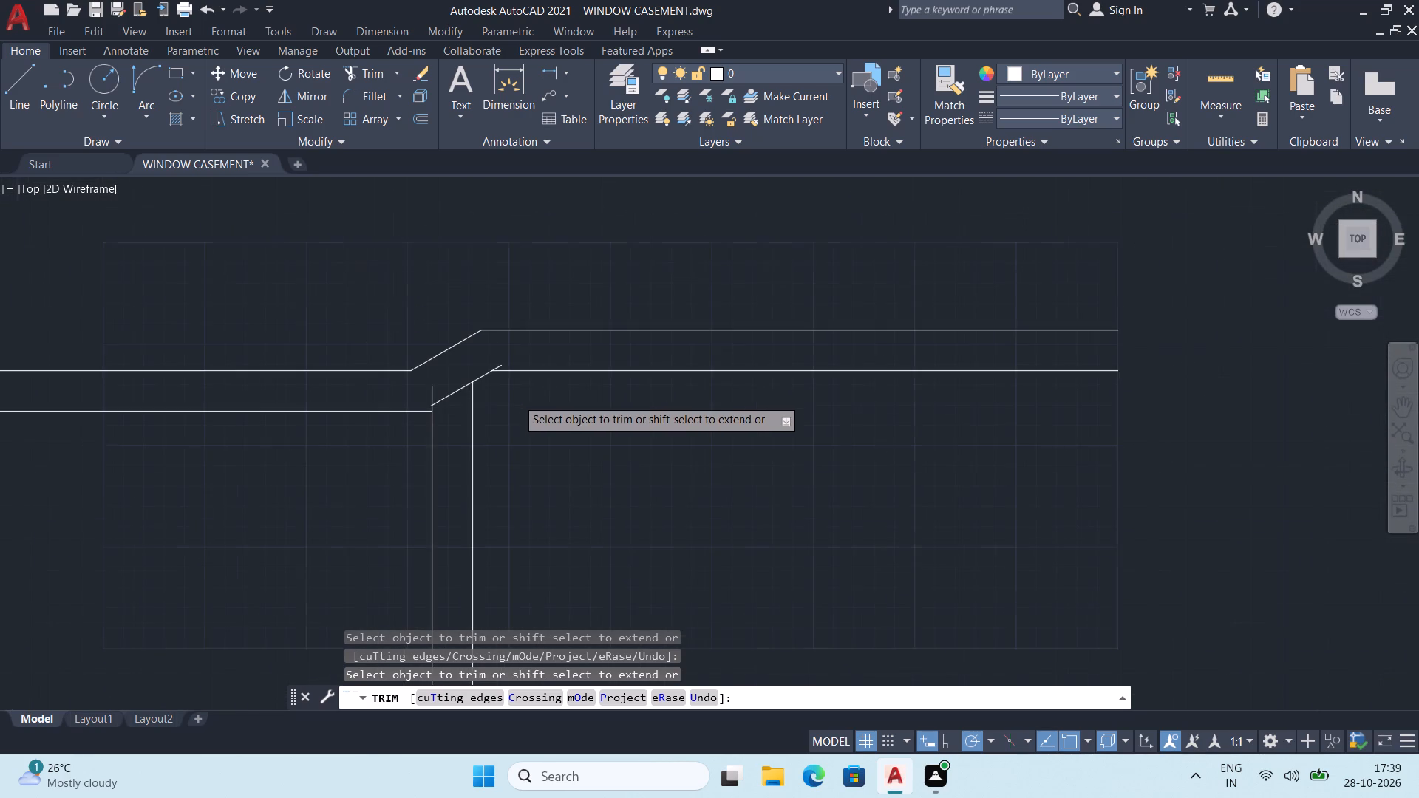
{"action": "scroll", "coordinate": [517, 398], "scroll_direction": "down", "scroll_amount": 1}
{"action": "middle_click_drag", "start_coordinate": [517, 398], "coordinate": [517, 437]}
{"action": "scroll", "coordinate": [520, 421], "scroll_direction": "down", "scroll_amount": 1}
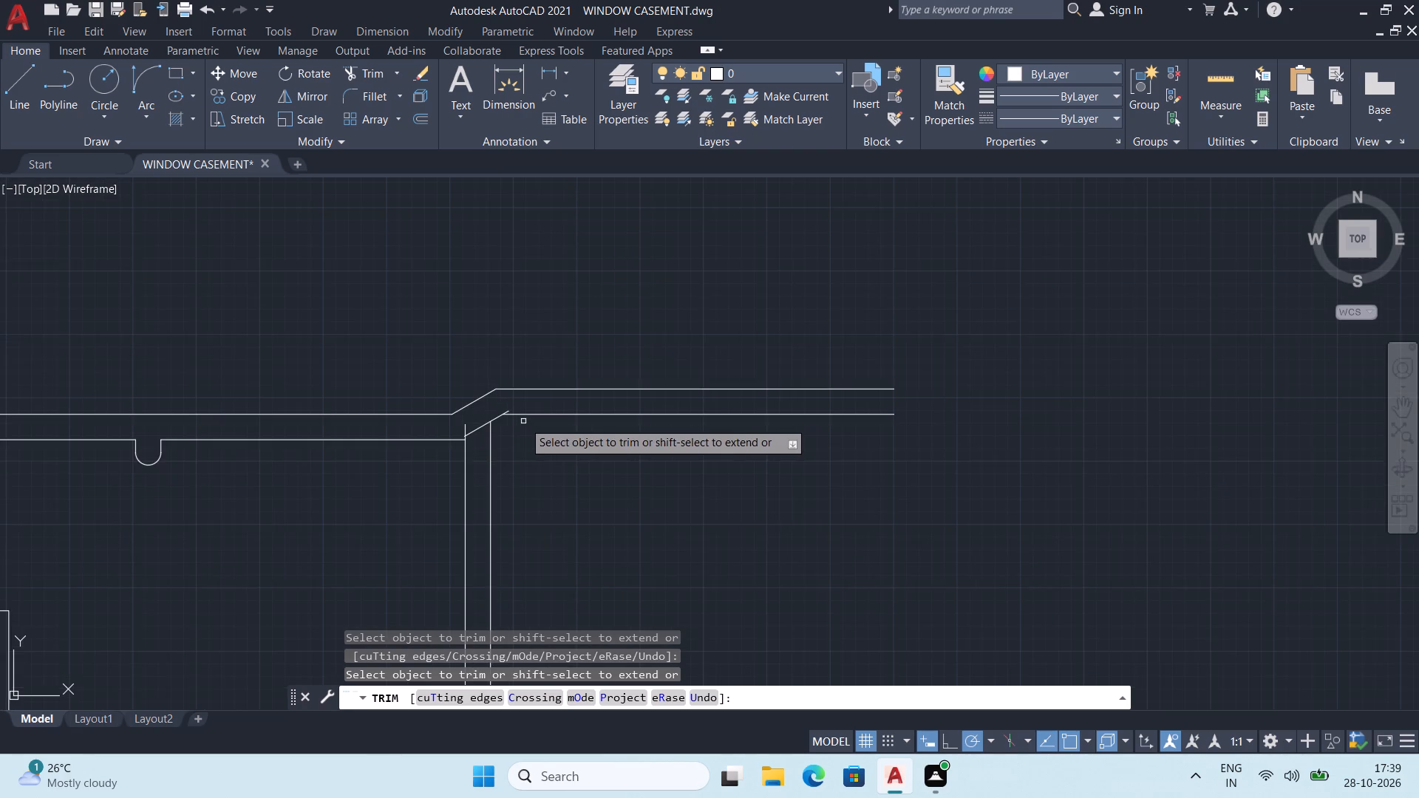
{"action": "middle_click_drag", "start_coordinate": [523, 413], "coordinate": [483, 287]}
{"action": "middle_click_drag", "start_coordinate": [515, 304], "coordinate": [515, 338]}
{"action": "scroll", "coordinate": [494, 335], "scroll_direction": "up", "scroll_amount": 2}
{"action": "middle_click_drag", "start_coordinate": [475, 381], "coordinate": [494, 452]}
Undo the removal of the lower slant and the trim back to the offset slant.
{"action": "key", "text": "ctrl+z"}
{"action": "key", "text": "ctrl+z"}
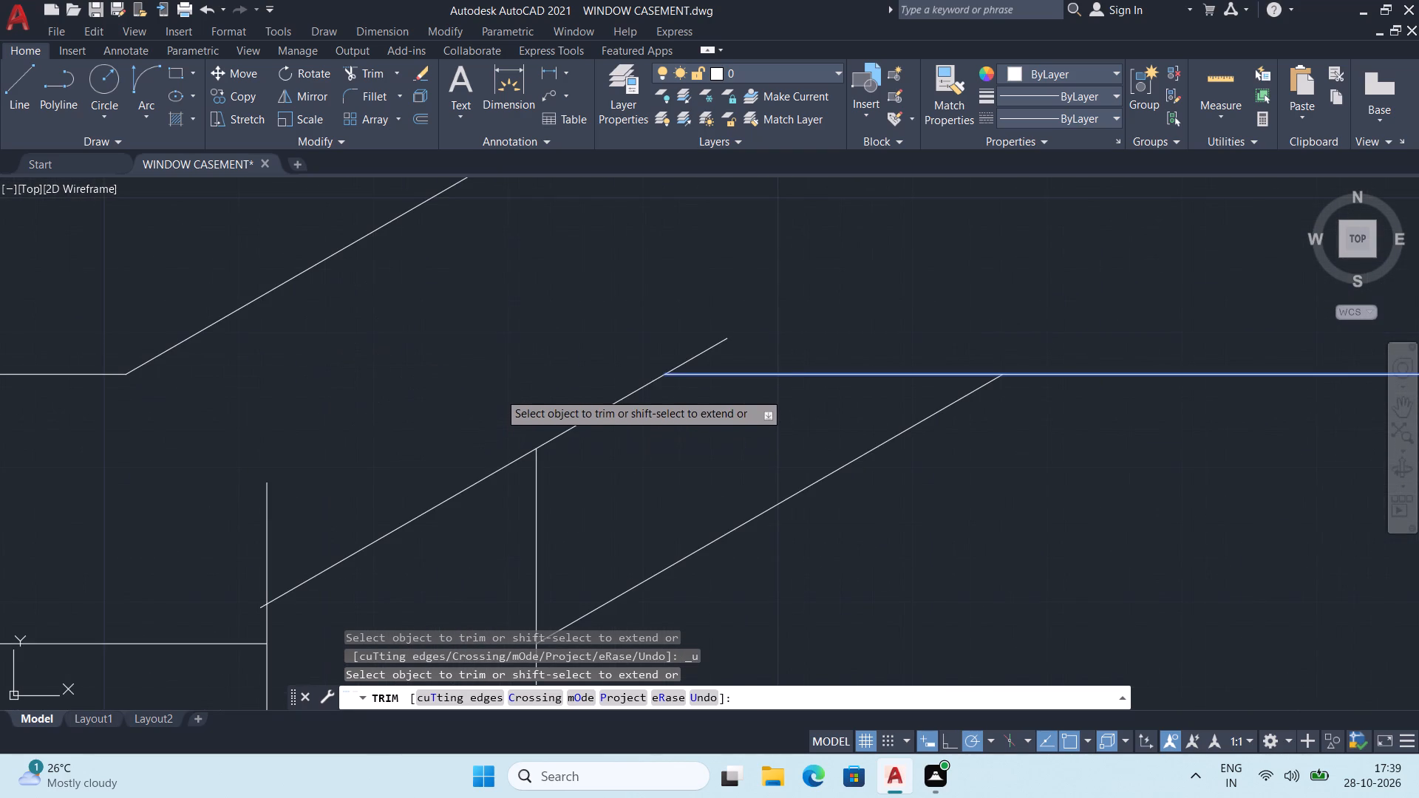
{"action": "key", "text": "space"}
Stretch the upper end of the offset slant up past the top wall's outer line, making it about 4.4 units long.
{"action": "scroll", "coordinate": [520, 323], "scroll_direction": "down", "scroll_amount": 3}
{"action": "middle_click_drag", "start_coordinate": [533, 332], "coordinate": [485, 293]}
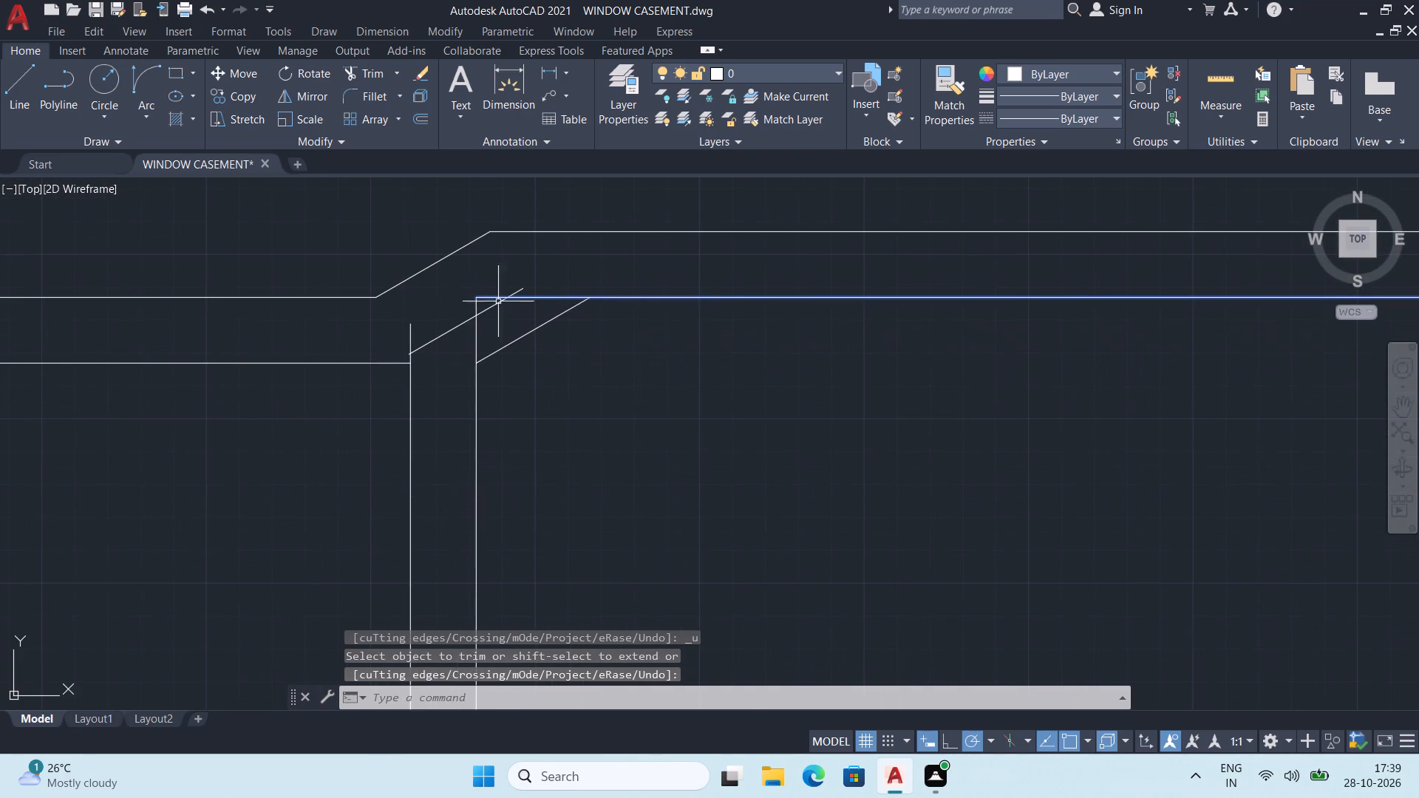
{"action": "scroll", "coordinate": [506, 313], "scroll_direction": "up", "scroll_amount": 1}
{"action": "middle_click", "coordinate": [508, 313]}
{"action": "left_click", "coordinate": [477, 308]}
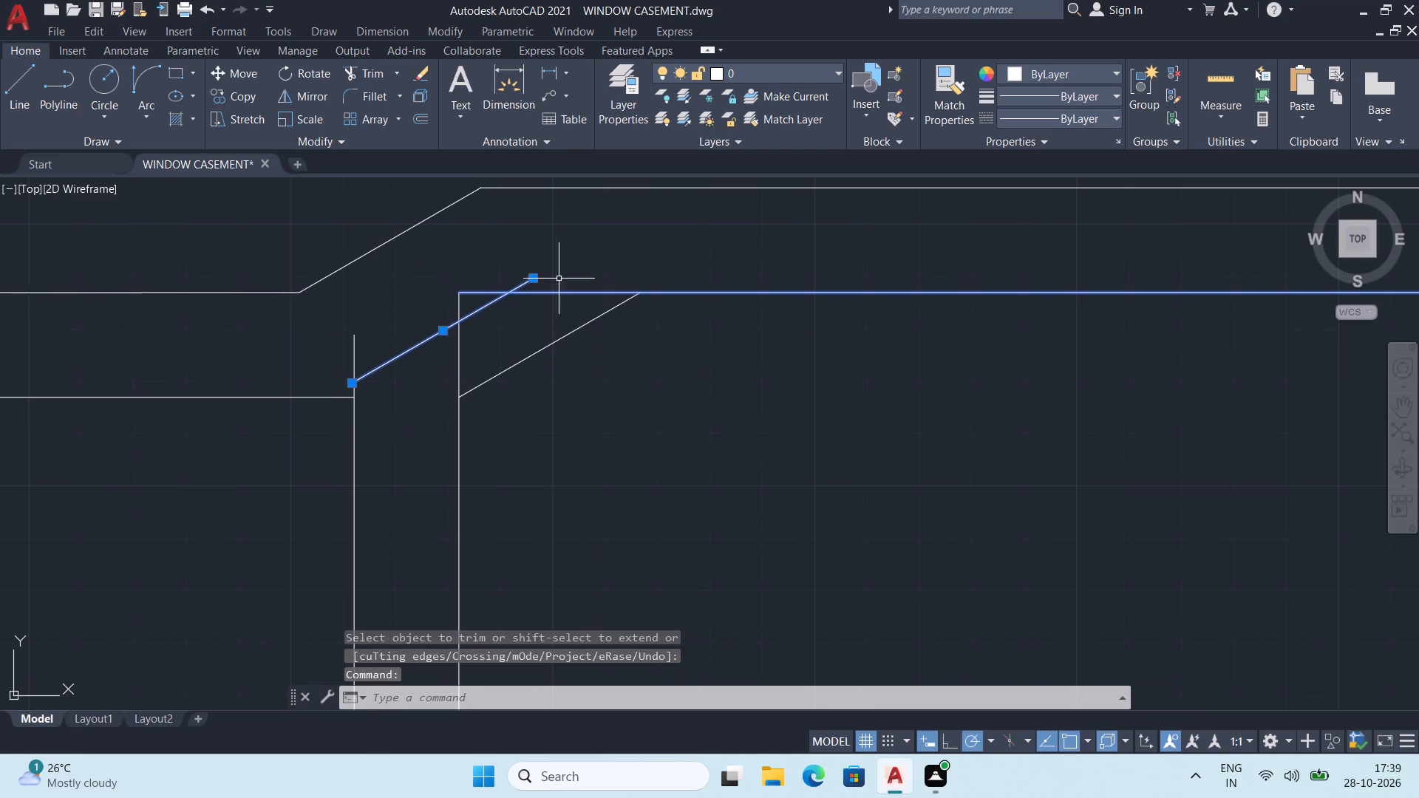
{"action": "left_click", "coordinate": [531, 280]}
{"action": "middle_click_drag", "start_coordinate": [651, 221], "coordinate": [608, 256]}
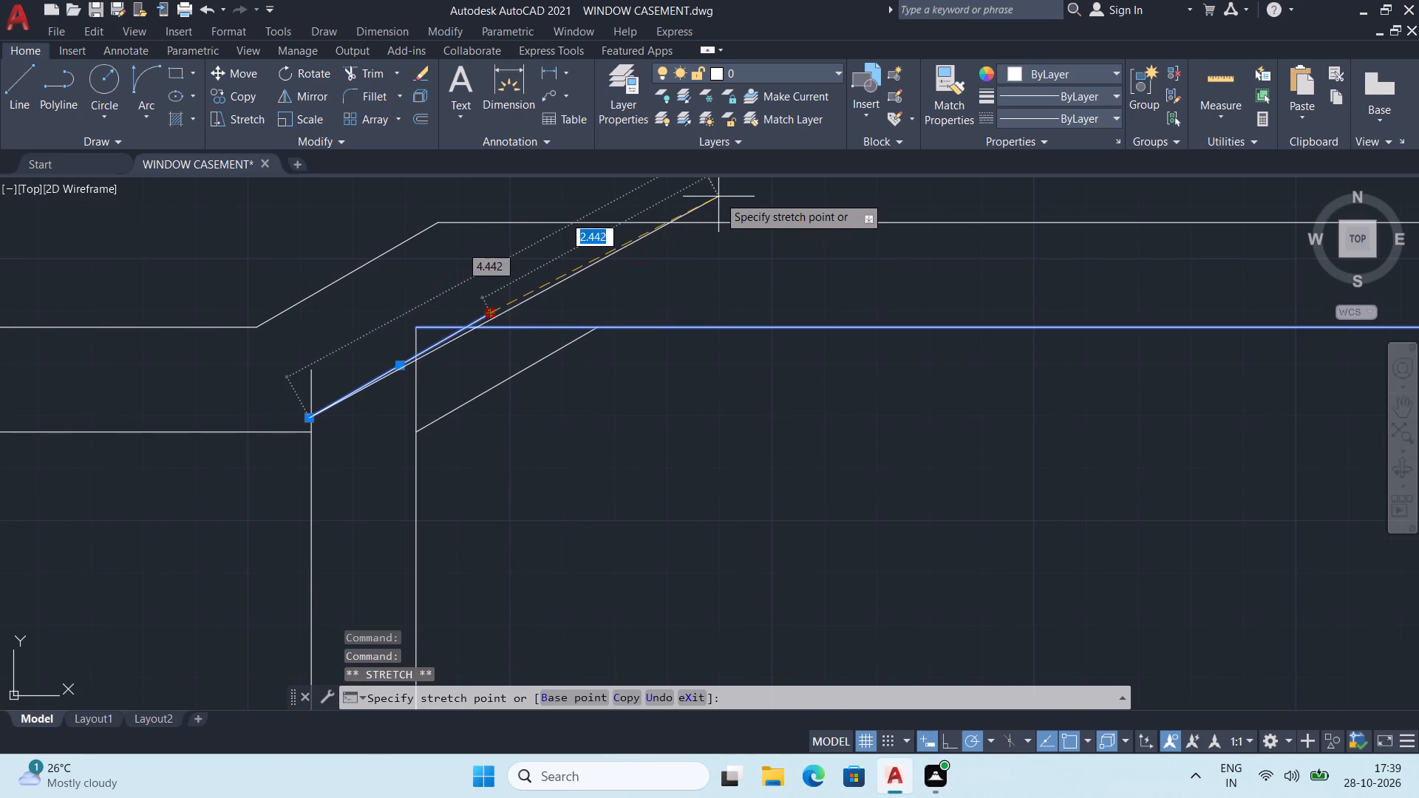
{"action": "left_click", "coordinate": [709, 186]}
{"action": "scroll", "coordinate": [717, 301], "scroll_direction": "down", "scroll_amount": 1}
{"action": "middle_click_drag", "start_coordinate": [719, 318], "coordinate": [629, 268]}
{"action": "key", "text": "Escape"}
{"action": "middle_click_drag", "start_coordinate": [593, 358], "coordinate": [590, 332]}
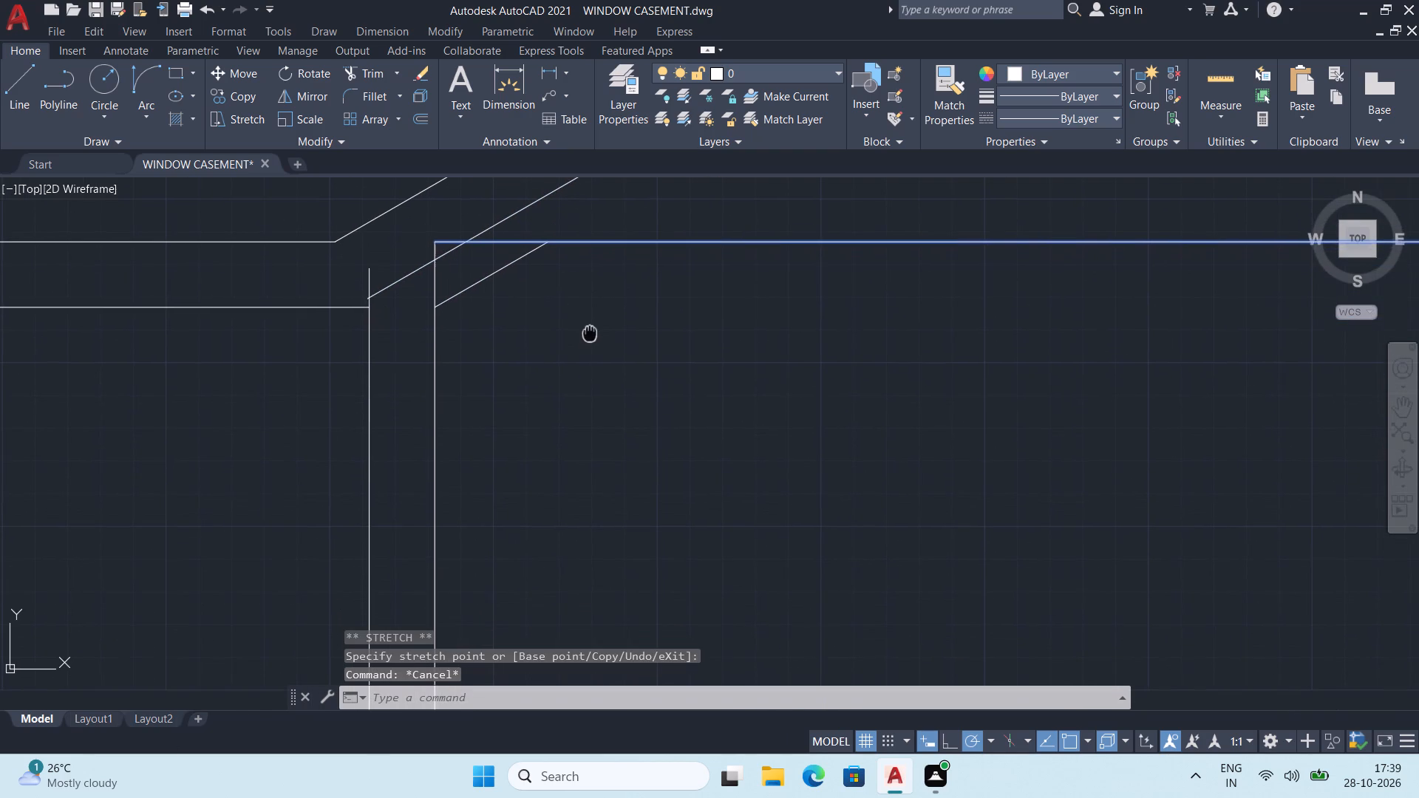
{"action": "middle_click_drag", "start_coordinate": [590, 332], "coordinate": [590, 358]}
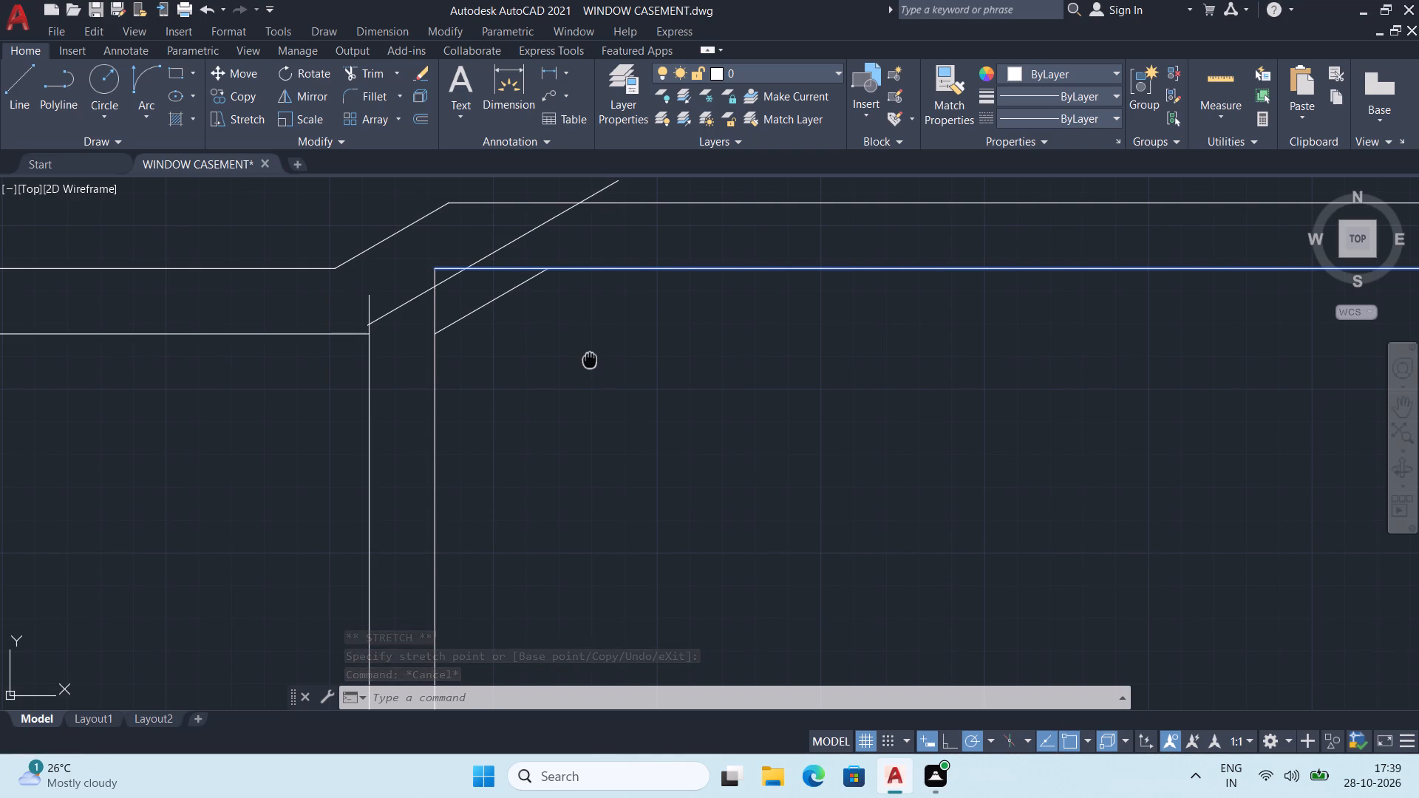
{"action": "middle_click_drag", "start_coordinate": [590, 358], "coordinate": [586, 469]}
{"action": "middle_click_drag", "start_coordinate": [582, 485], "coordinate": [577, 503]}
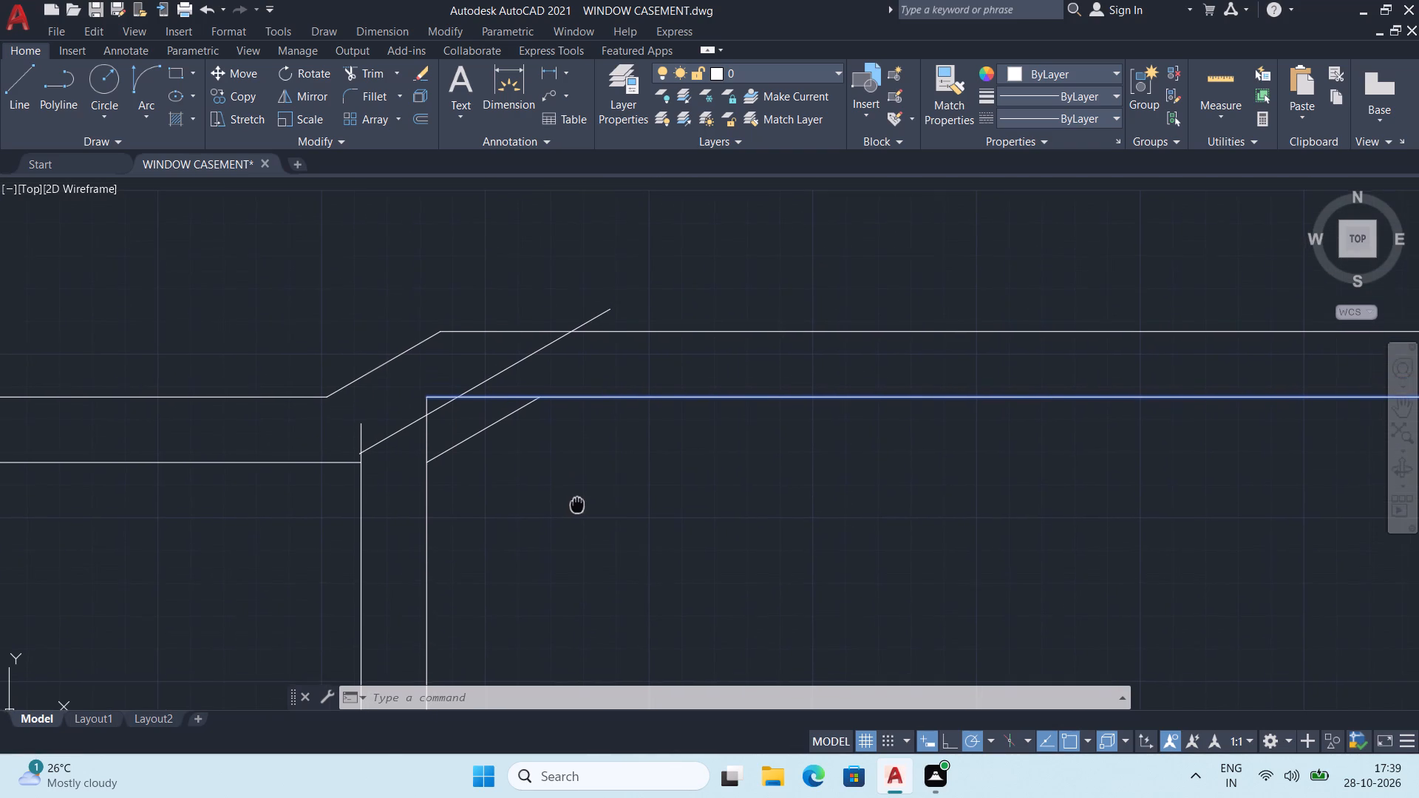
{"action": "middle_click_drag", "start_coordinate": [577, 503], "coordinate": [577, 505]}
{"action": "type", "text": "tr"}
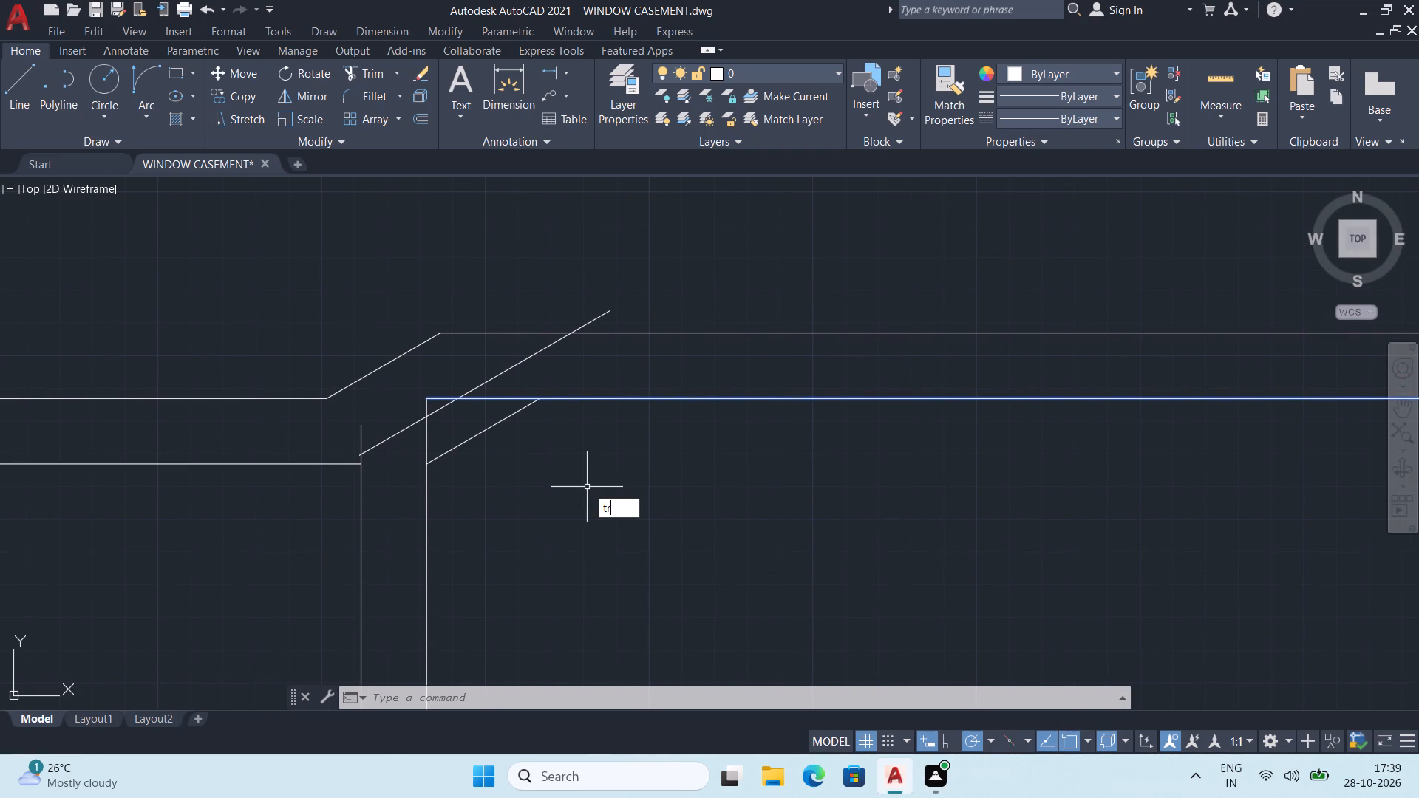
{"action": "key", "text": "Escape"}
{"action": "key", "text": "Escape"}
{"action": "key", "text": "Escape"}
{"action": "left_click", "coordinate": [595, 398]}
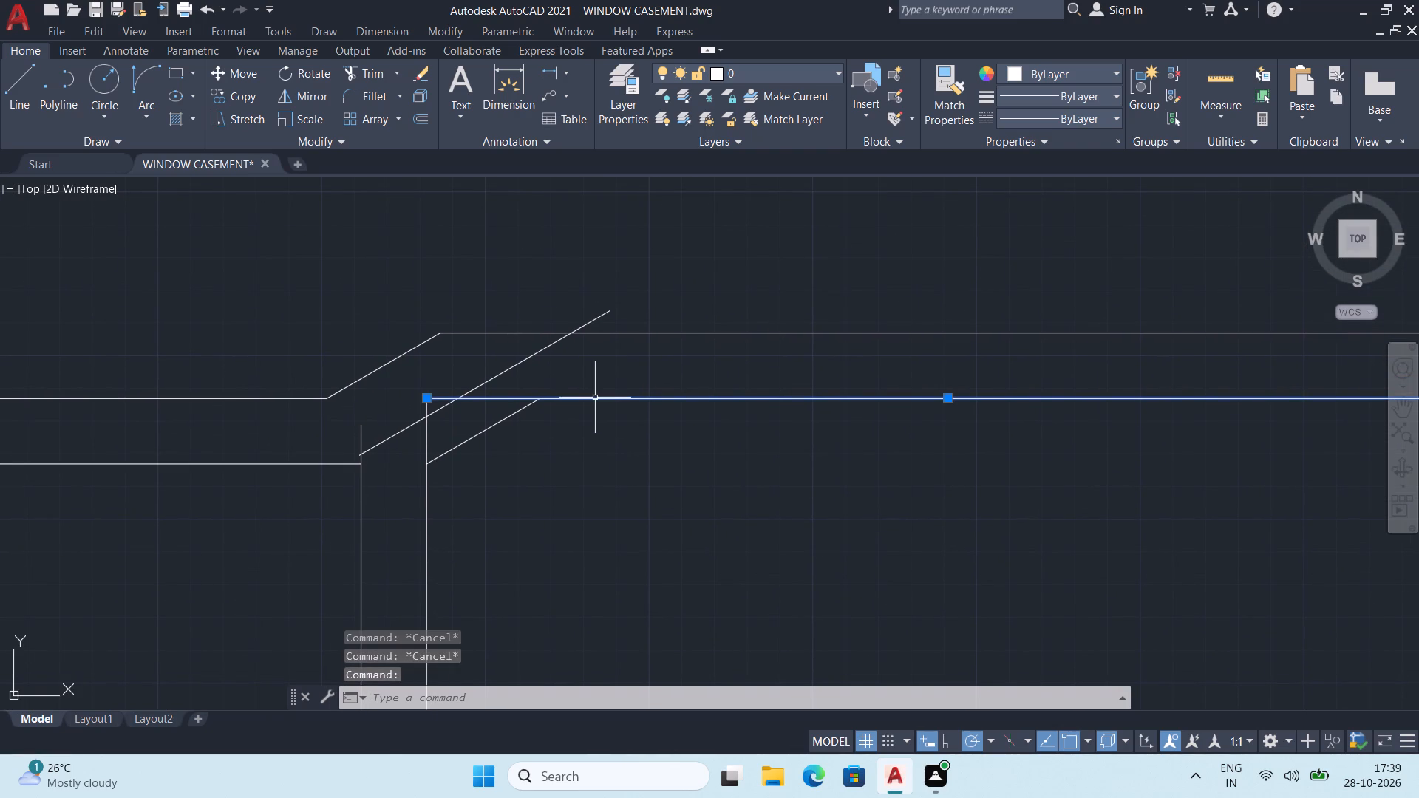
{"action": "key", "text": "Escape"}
Trim the offset slant beyond the web's right edge and the web's left edge above the inner wall line, leaving a clean corner.
{"action": "key", "text": "t"}
{"action": "key", "text": "r"}
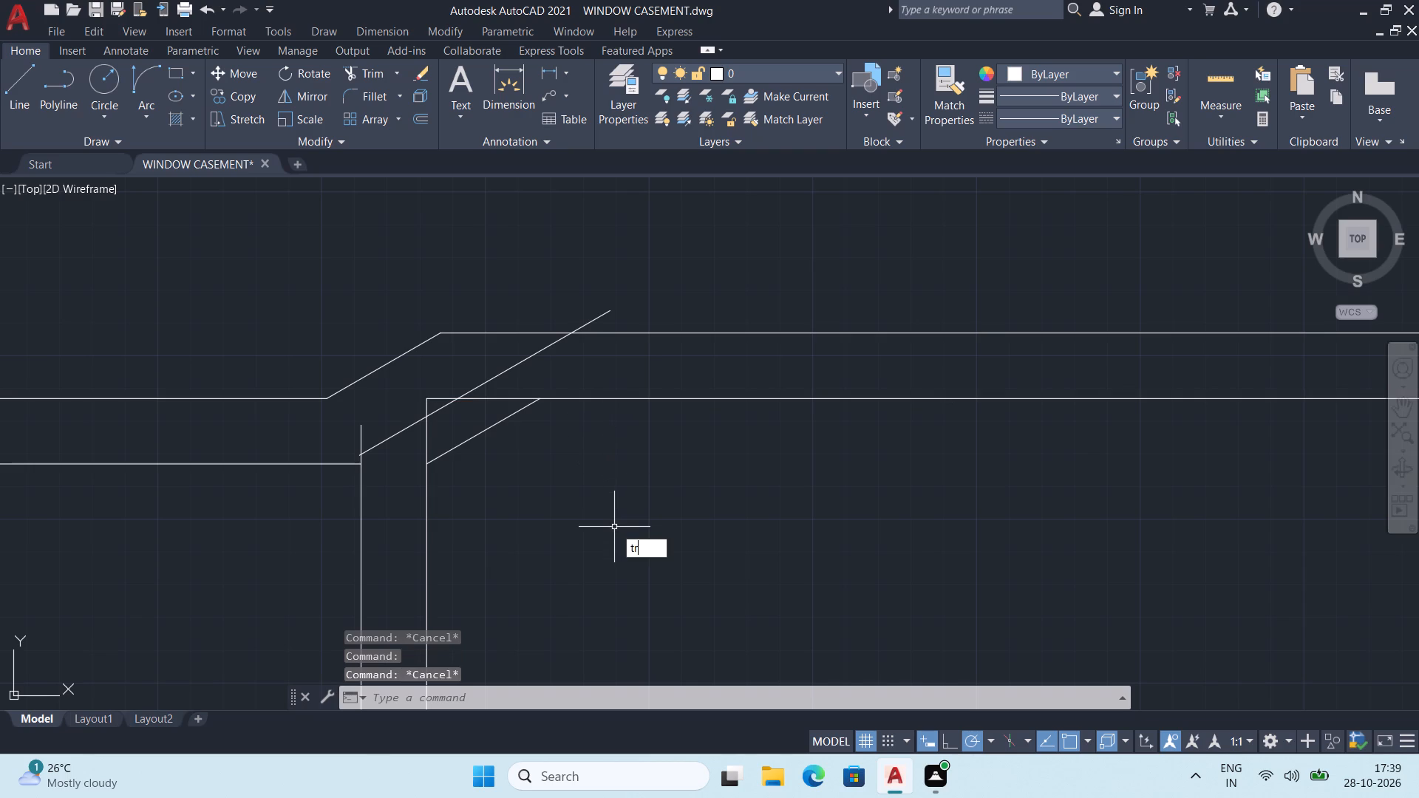
{"action": "key", "text": "Return"}
{"action": "middle_click_drag", "start_coordinate": [442, 481], "coordinate": [455, 438]}
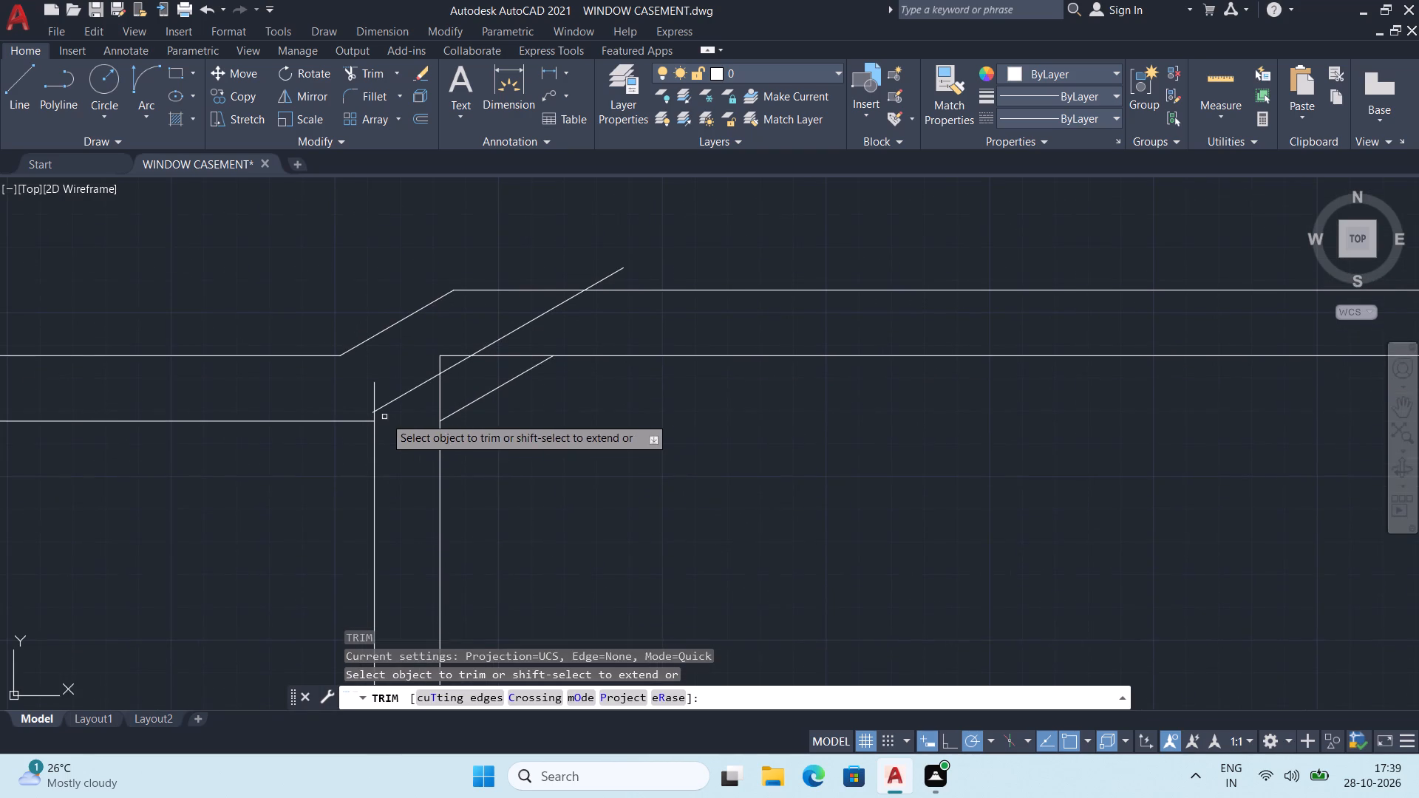
{"action": "scroll", "coordinate": [380, 408], "scroll_direction": "up", "scroll_amount": 2}
{"action": "left_click", "coordinate": [338, 379]}
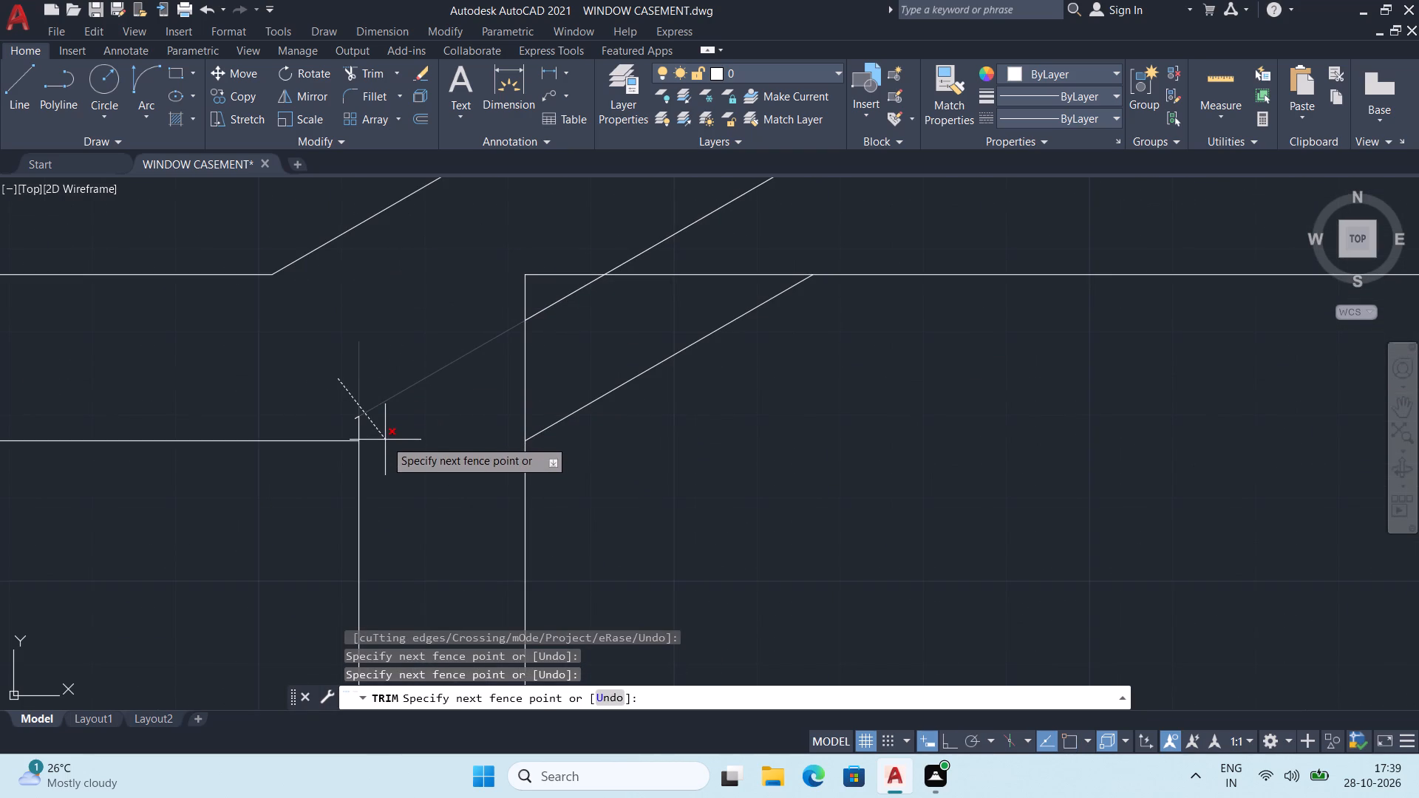
{"action": "left_click", "coordinate": [385, 440]}
{"action": "scroll", "coordinate": [384, 434], "scroll_direction": "up", "scroll_amount": 2}
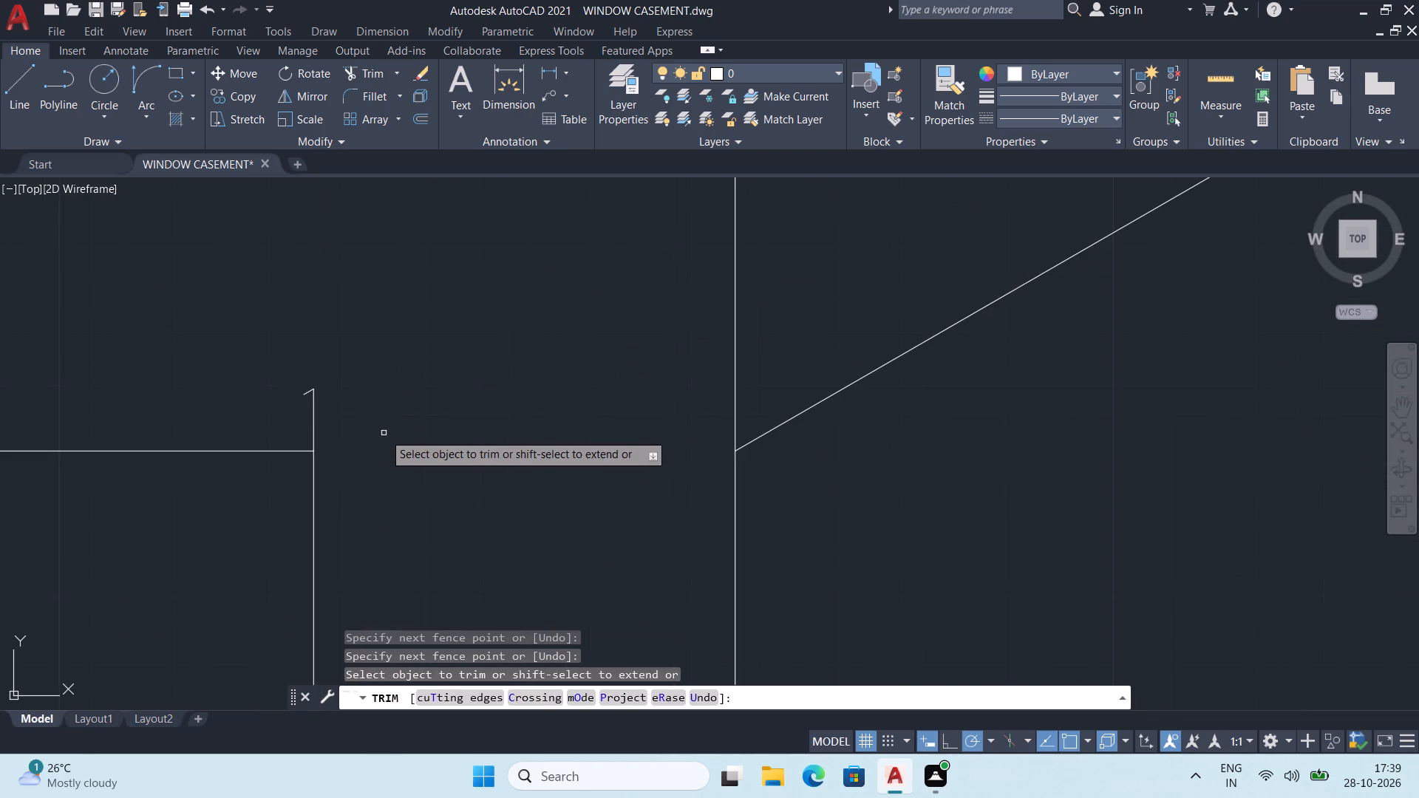
{"action": "scroll", "coordinate": [304, 394], "scroll_direction": "up", "scroll_amount": 3}
{"action": "left_click", "coordinate": [299, 369]}
{"action": "left_click", "coordinate": [364, 450]}
Trim the web's right edge above the offset slant and the raised section's inner line between that edge and the slant.
{"action": "scroll", "coordinate": [374, 408], "scroll_direction": "down", "scroll_amount": 1}
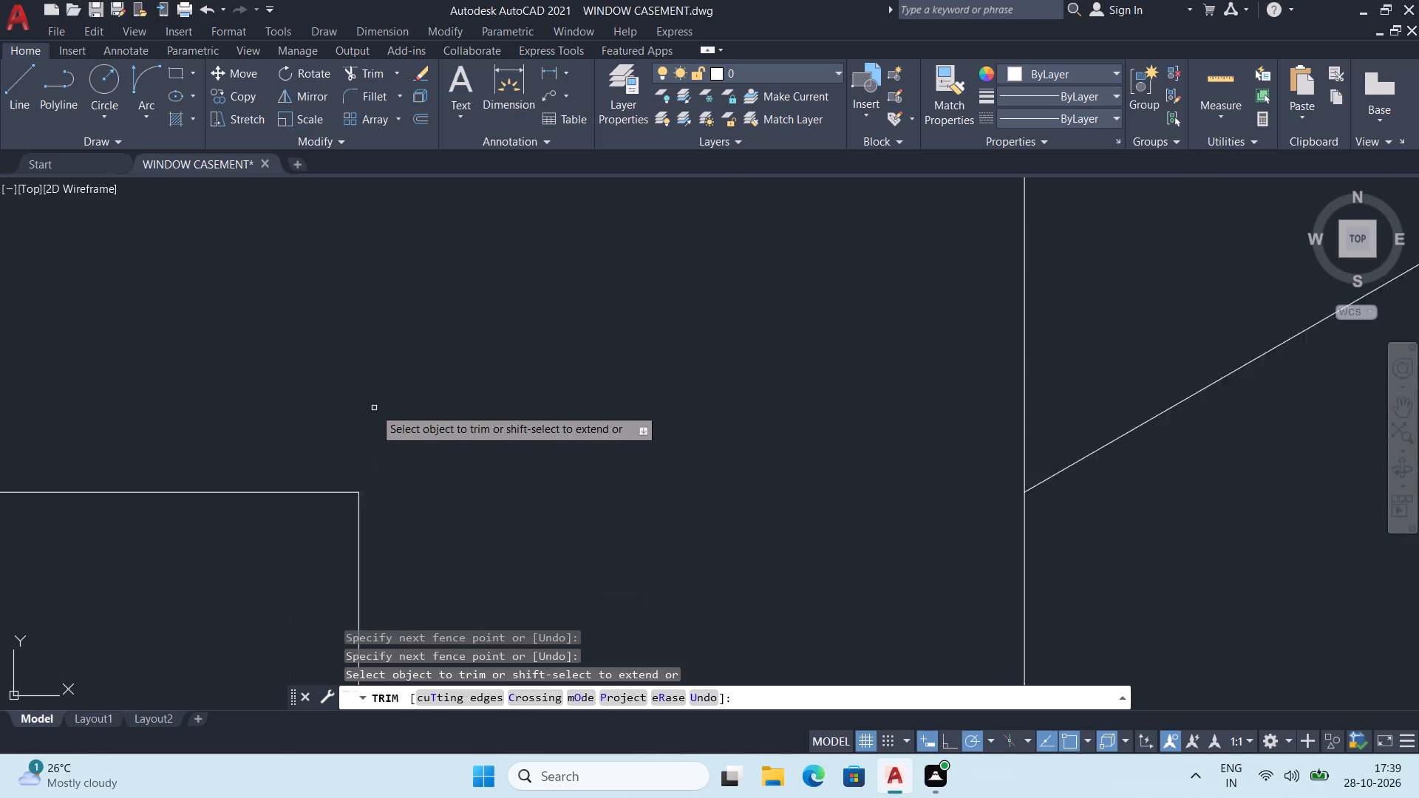
{"action": "scroll", "coordinate": [374, 408], "scroll_direction": "down", "scroll_amount": 5}
{"action": "middle_click_drag", "start_coordinate": [401, 397], "coordinate": [390, 477]}
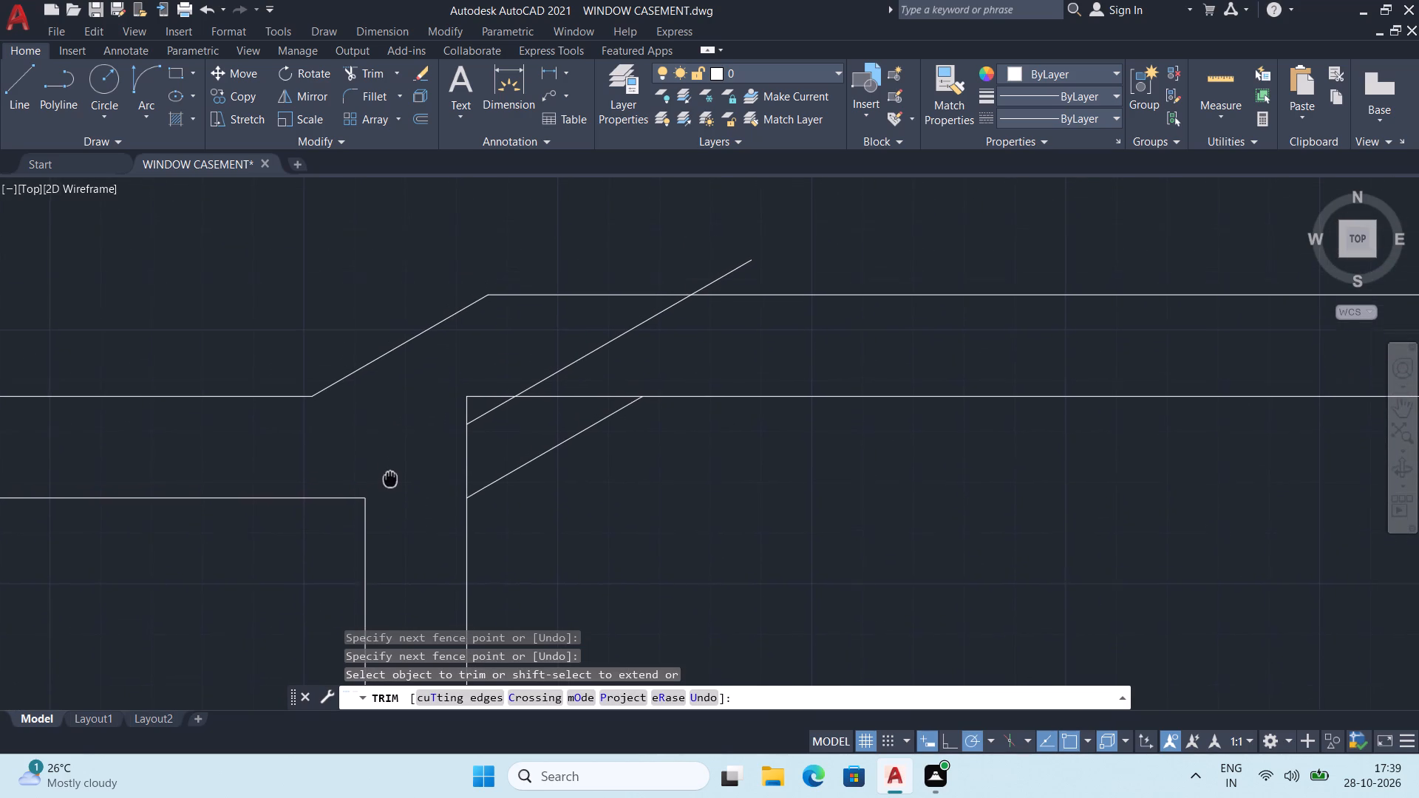
{"action": "middle_click_drag", "start_coordinate": [390, 477], "coordinate": [394, 536]}
{"action": "scroll", "coordinate": [463, 468], "scroll_direction": "up", "scroll_amount": 2}
{"action": "left_click", "coordinate": [531, 415]}
{"action": "left_click", "coordinate": [452, 471]}
{"action": "scroll", "coordinate": [857, 433], "scroll_direction": "down", "scroll_amount": 2}
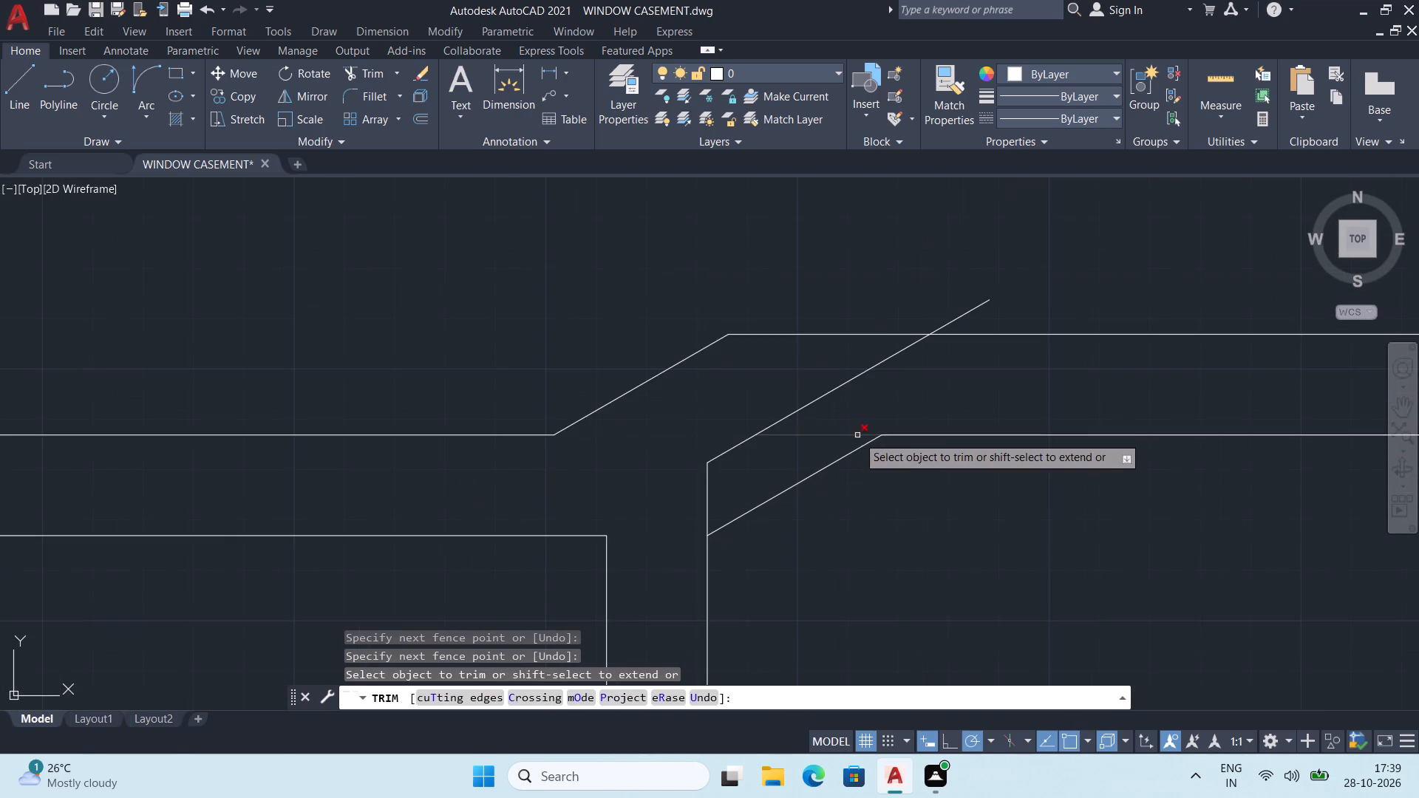
Remove the lower slanted line between the web's right edge and the raised section's inner line.
{"action": "middle_click_drag", "start_coordinate": [857, 436], "coordinate": [803, 427]}
{"action": "scroll", "coordinate": [798, 430], "scroll_direction": "up", "scroll_amount": 1}
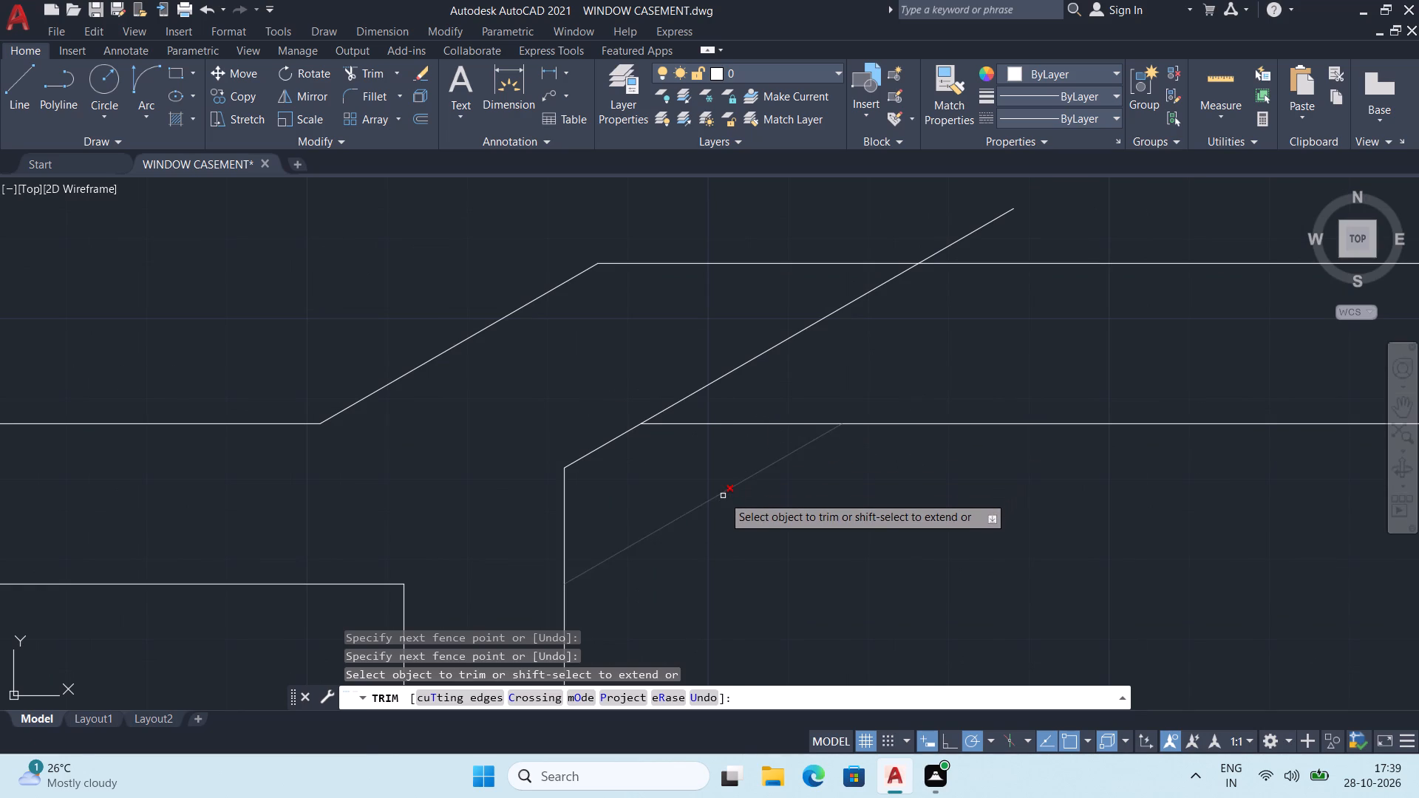
{"action": "left_click", "coordinate": [723, 496]}
{"action": "scroll", "coordinate": [725, 484], "scroll_direction": "down", "scroll_amount": 3}
{"action": "middle_click_drag", "start_coordinate": [759, 498], "coordinate": [664, 451]}
{"action": "scroll", "coordinate": [664, 434], "scroll_direction": "down", "scroll_amount": 1}
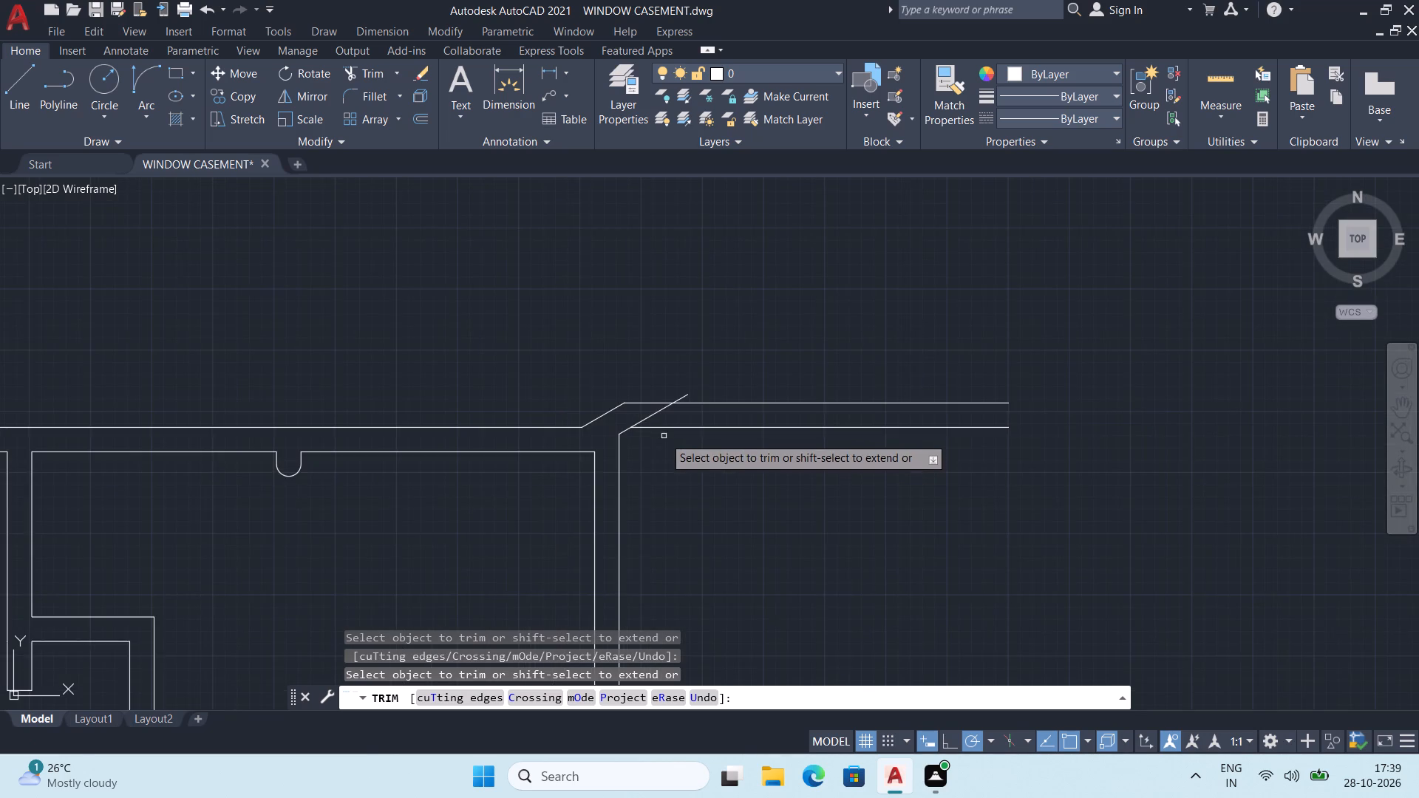
{"action": "middle_click_drag", "start_coordinate": [664, 437], "coordinate": [643, 479]}
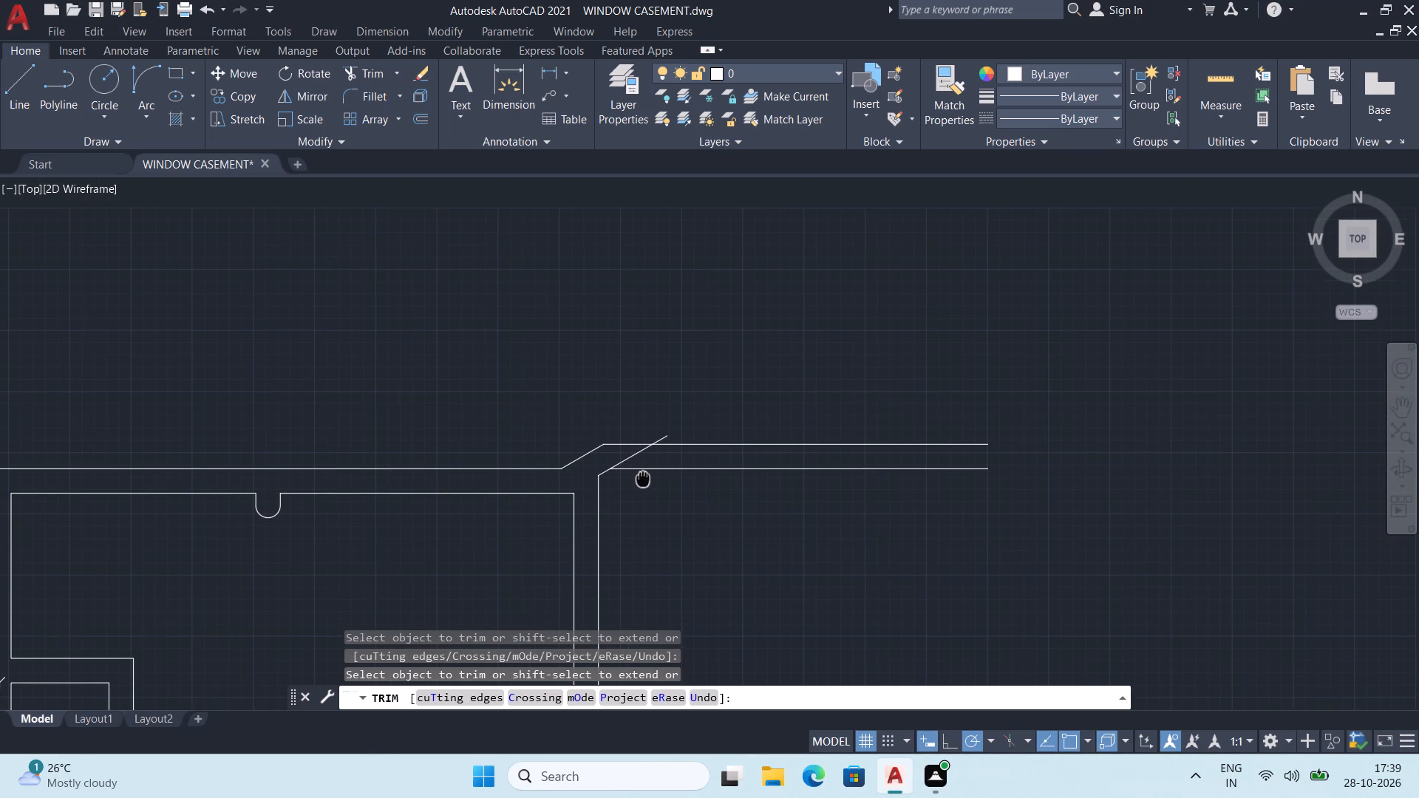
Trim the offset slant between the raised section's inner and outer lines and its stub above the outer line.
{"action": "middle_click_drag", "start_coordinate": [643, 479], "coordinate": [642, 508]}
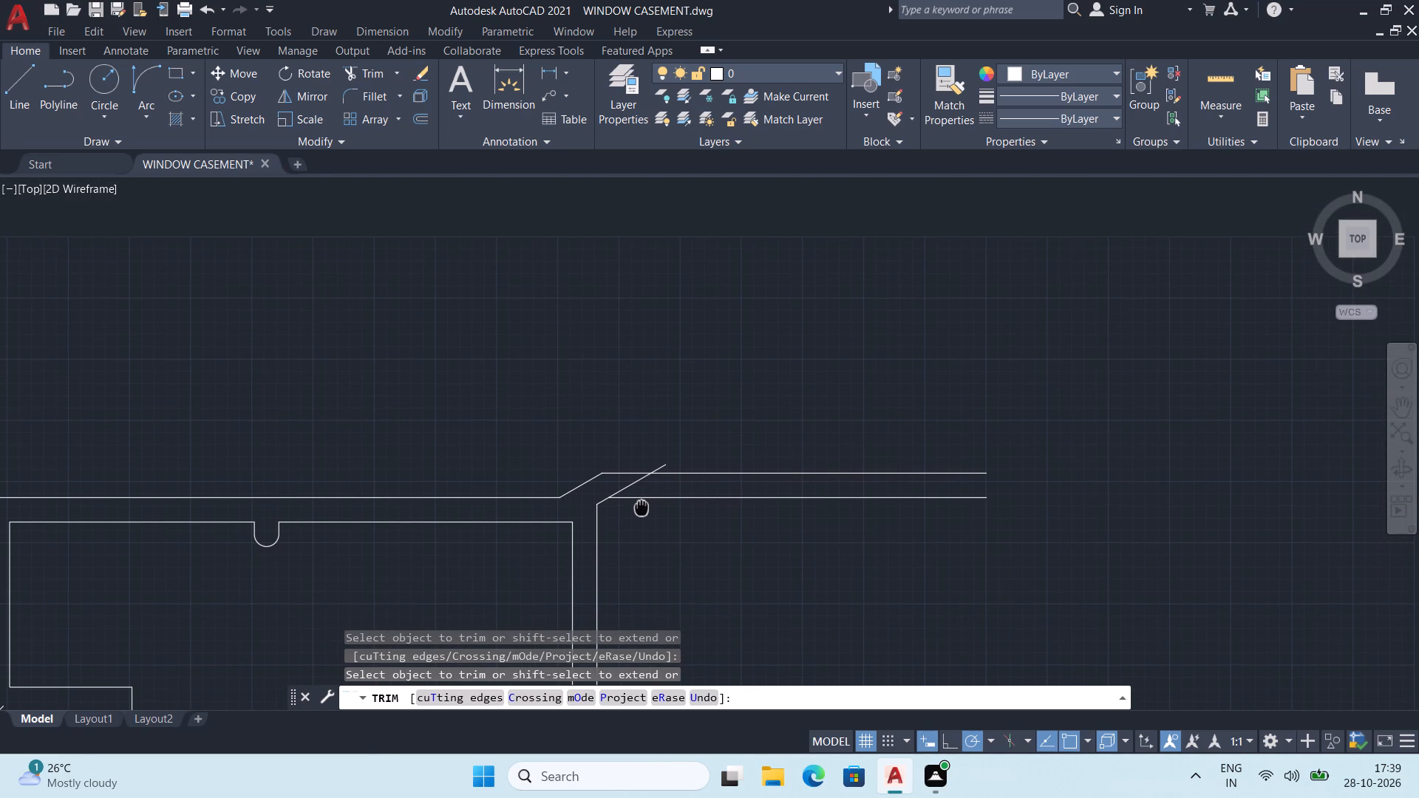
{"action": "middle_click_drag", "start_coordinate": [642, 508], "coordinate": [646, 469]}
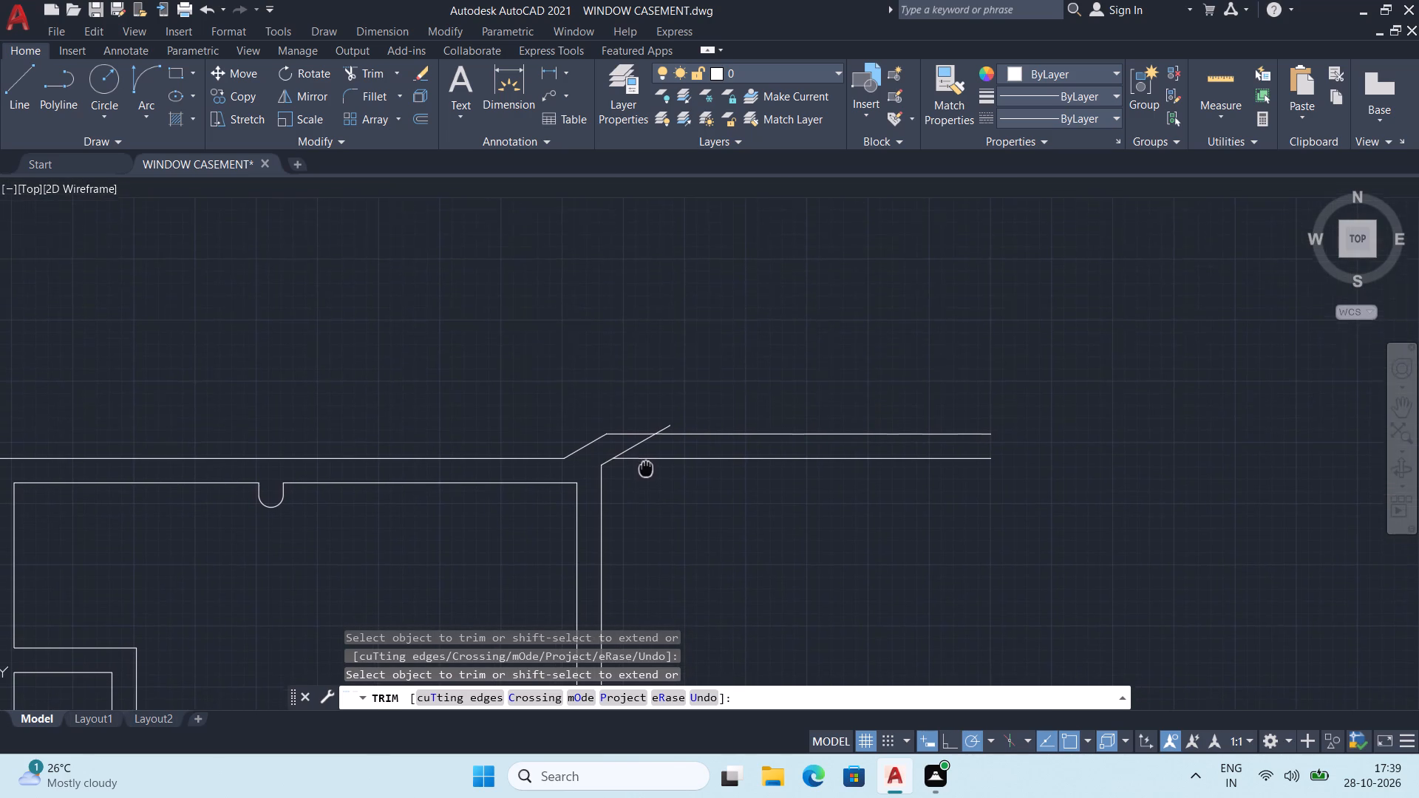
{"action": "middle_click_drag", "start_coordinate": [646, 469], "coordinate": [646, 495]}
{"action": "scroll", "coordinate": [673, 494], "scroll_direction": "up", "scroll_amount": 1}
{"action": "middle_click_drag", "start_coordinate": [628, 470], "coordinate": [630, 497]}
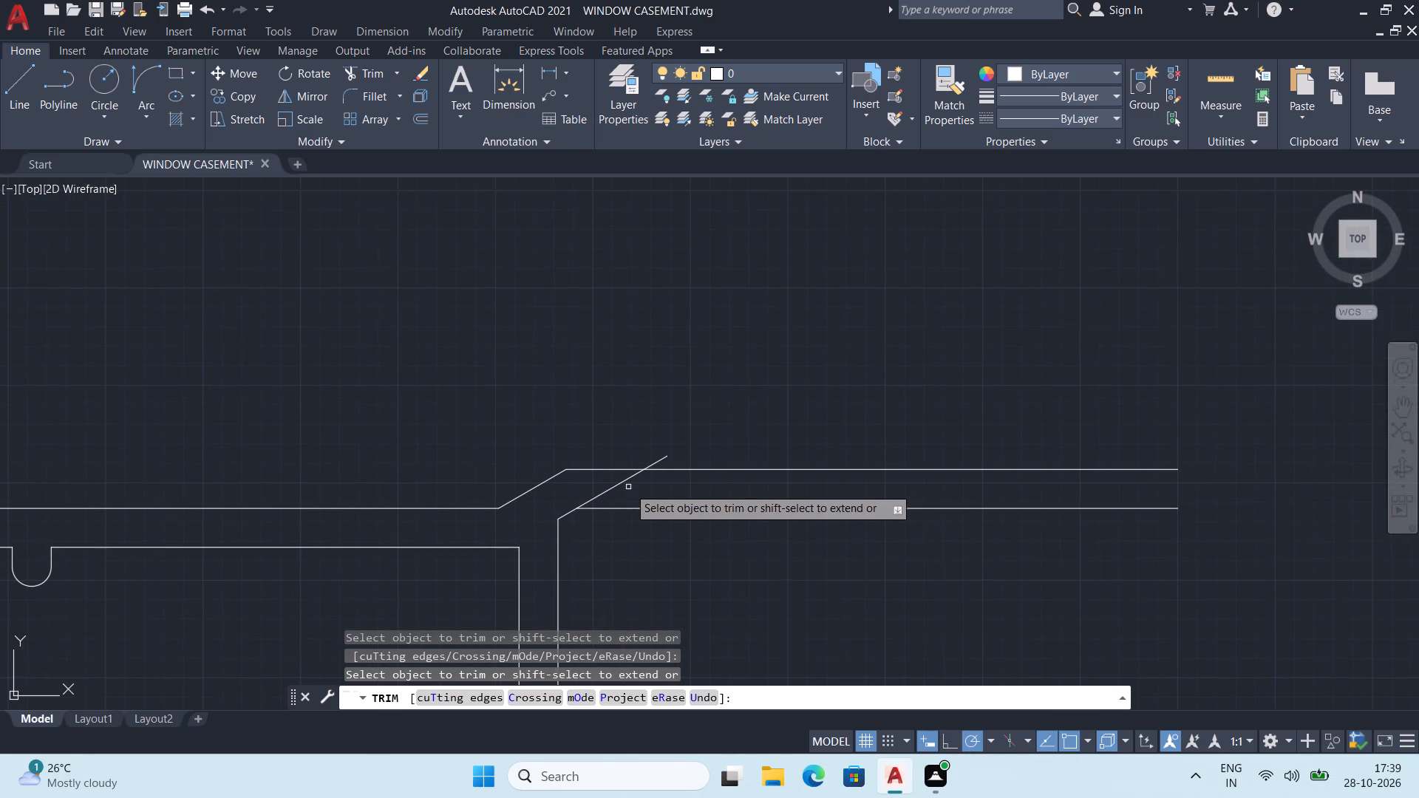
{"action": "scroll", "coordinate": [628, 486], "scroll_direction": "up", "scroll_amount": 3}
{"action": "left_click", "coordinate": [542, 472]}
{"action": "left_click", "coordinate": [591, 502]}
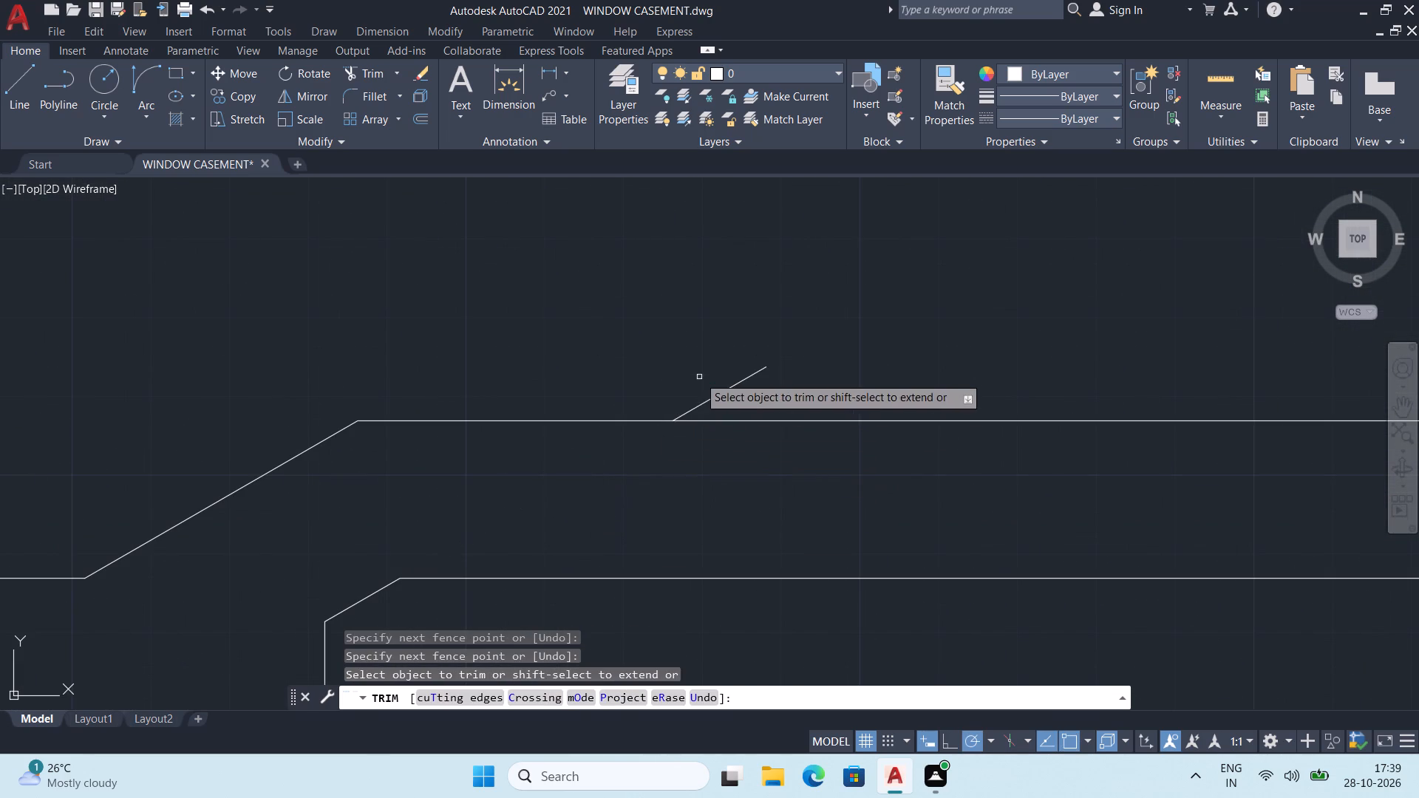
{"action": "left_click", "coordinate": [698, 375]}
{"action": "left_click", "coordinate": [803, 392]}
{"action": "scroll", "coordinate": [804, 316], "scroll_direction": "down", "scroll_amount": 3}
{"action": "middle_click_drag", "start_coordinate": [777, 475], "coordinate": [713, 448]}
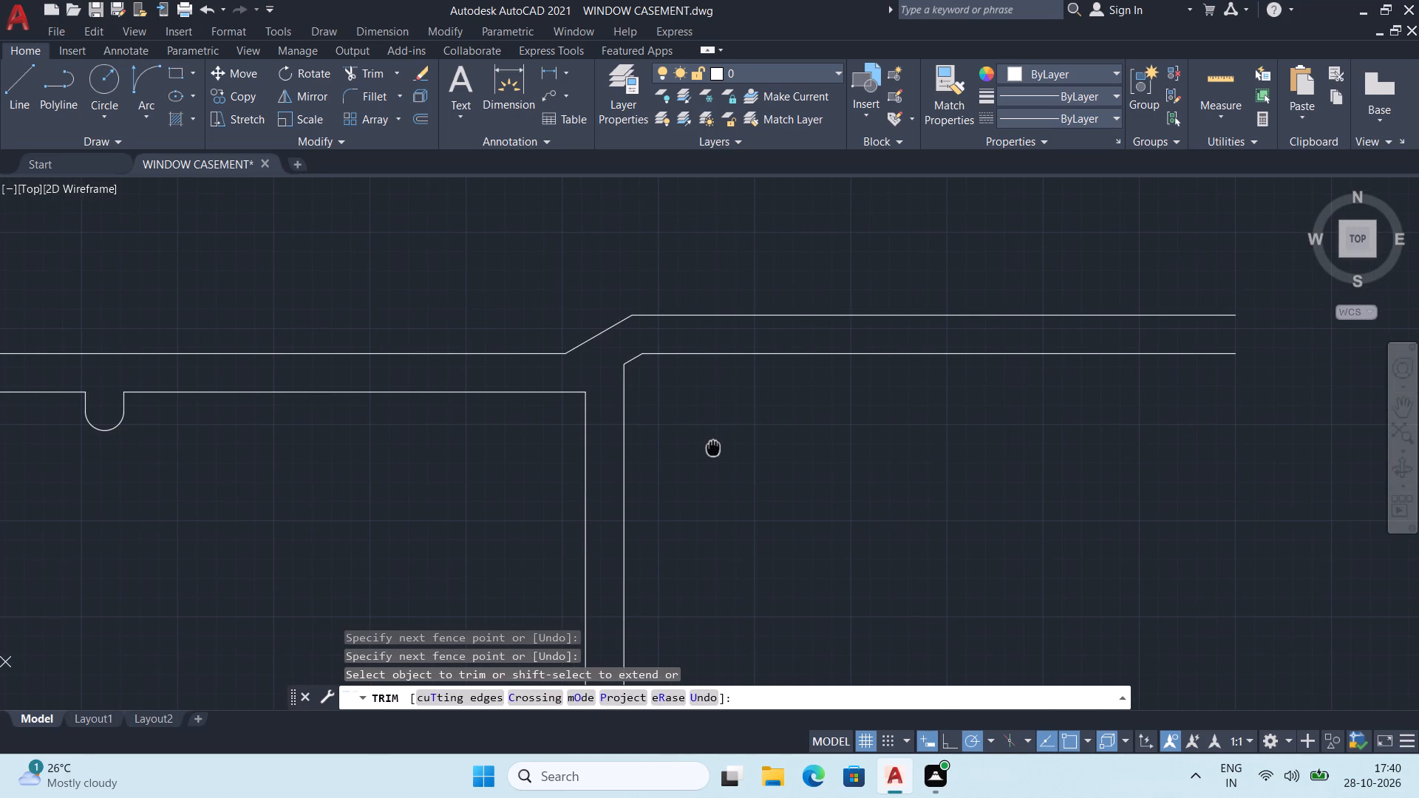
{"action": "middle_click_drag", "start_coordinate": [713, 448], "coordinate": [686, 463]}
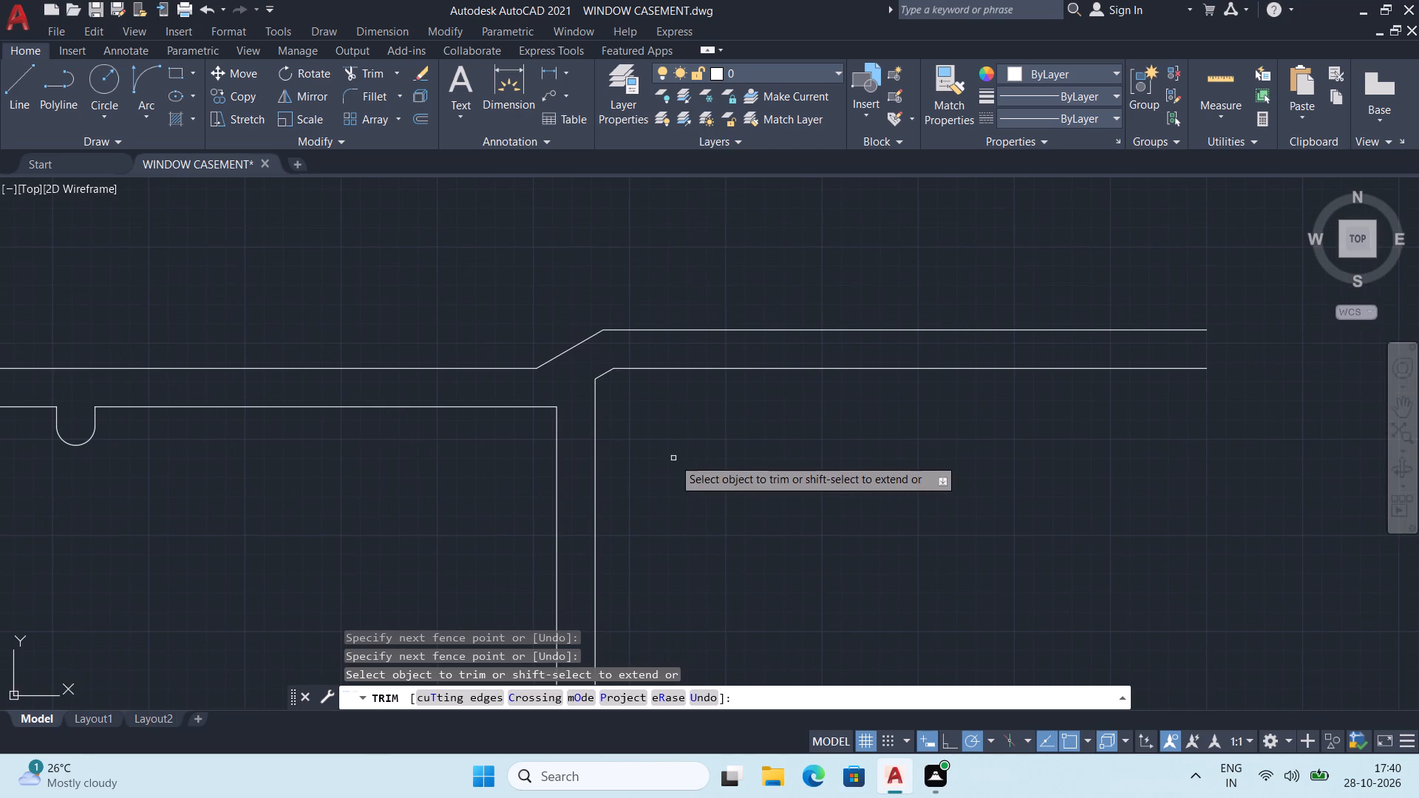
{"action": "scroll", "coordinate": [673, 458], "scroll_direction": "down", "scroll_amount": 1}
{"action": "middle_click_drag", "start_coordinate": [696, 456], "coordinate": [616, 452]}
{"action": "key", "text": "space"}
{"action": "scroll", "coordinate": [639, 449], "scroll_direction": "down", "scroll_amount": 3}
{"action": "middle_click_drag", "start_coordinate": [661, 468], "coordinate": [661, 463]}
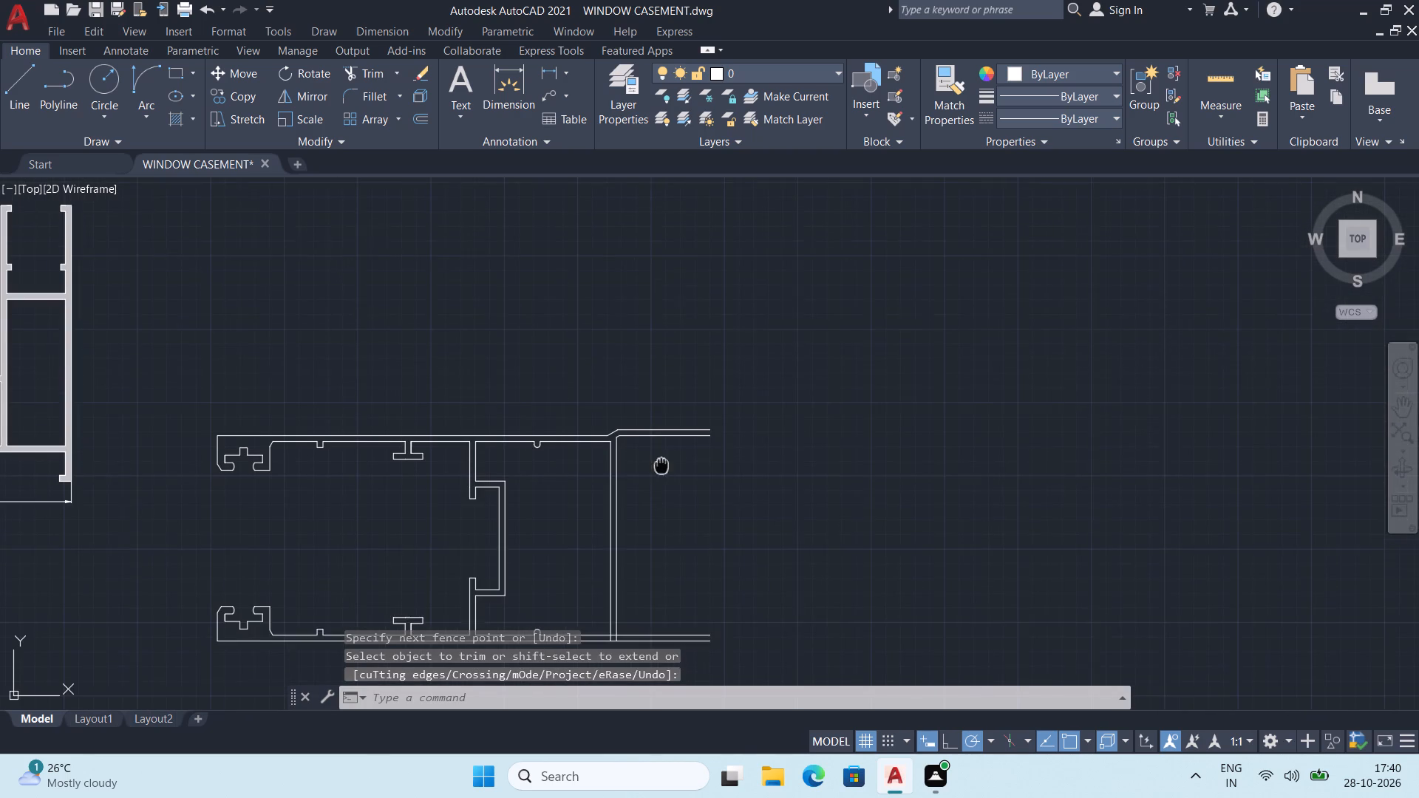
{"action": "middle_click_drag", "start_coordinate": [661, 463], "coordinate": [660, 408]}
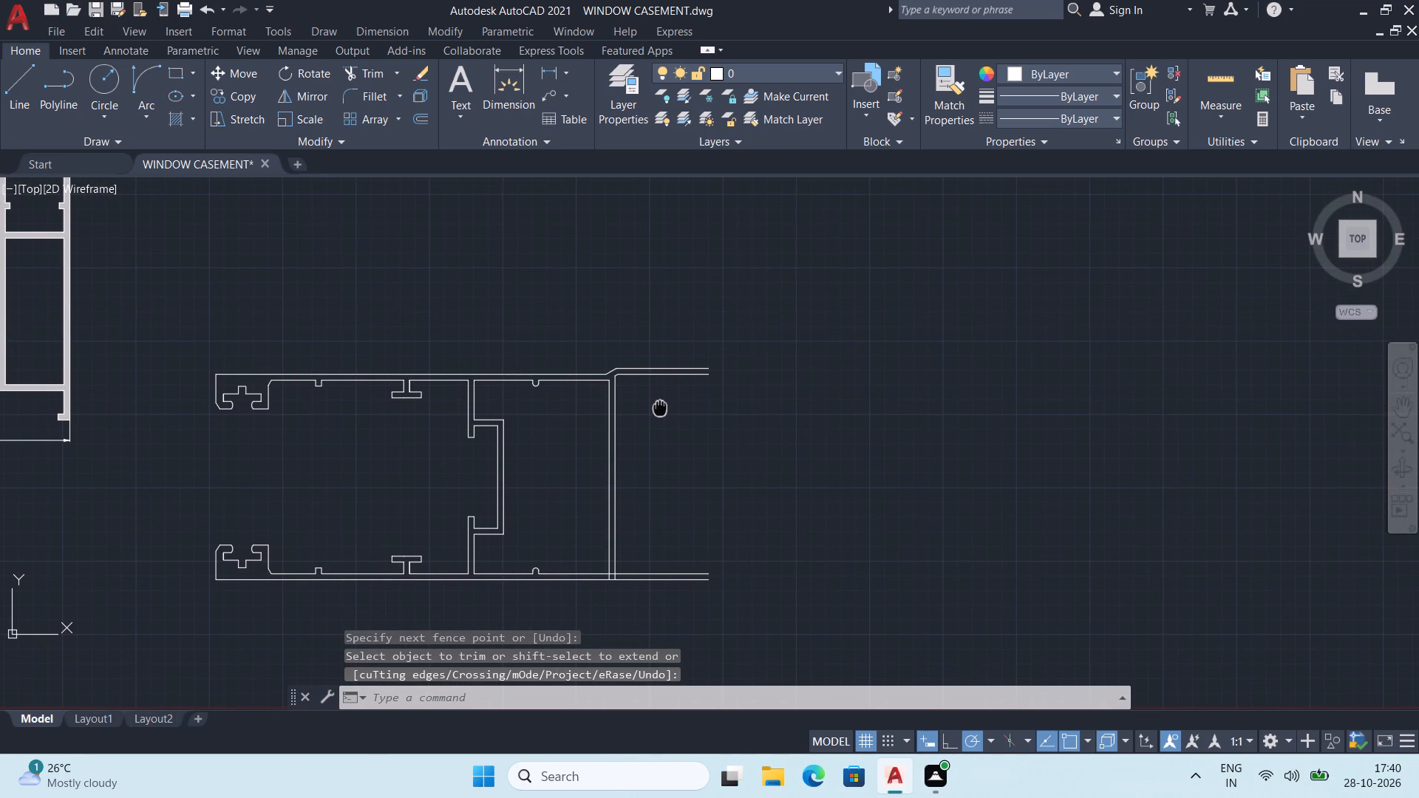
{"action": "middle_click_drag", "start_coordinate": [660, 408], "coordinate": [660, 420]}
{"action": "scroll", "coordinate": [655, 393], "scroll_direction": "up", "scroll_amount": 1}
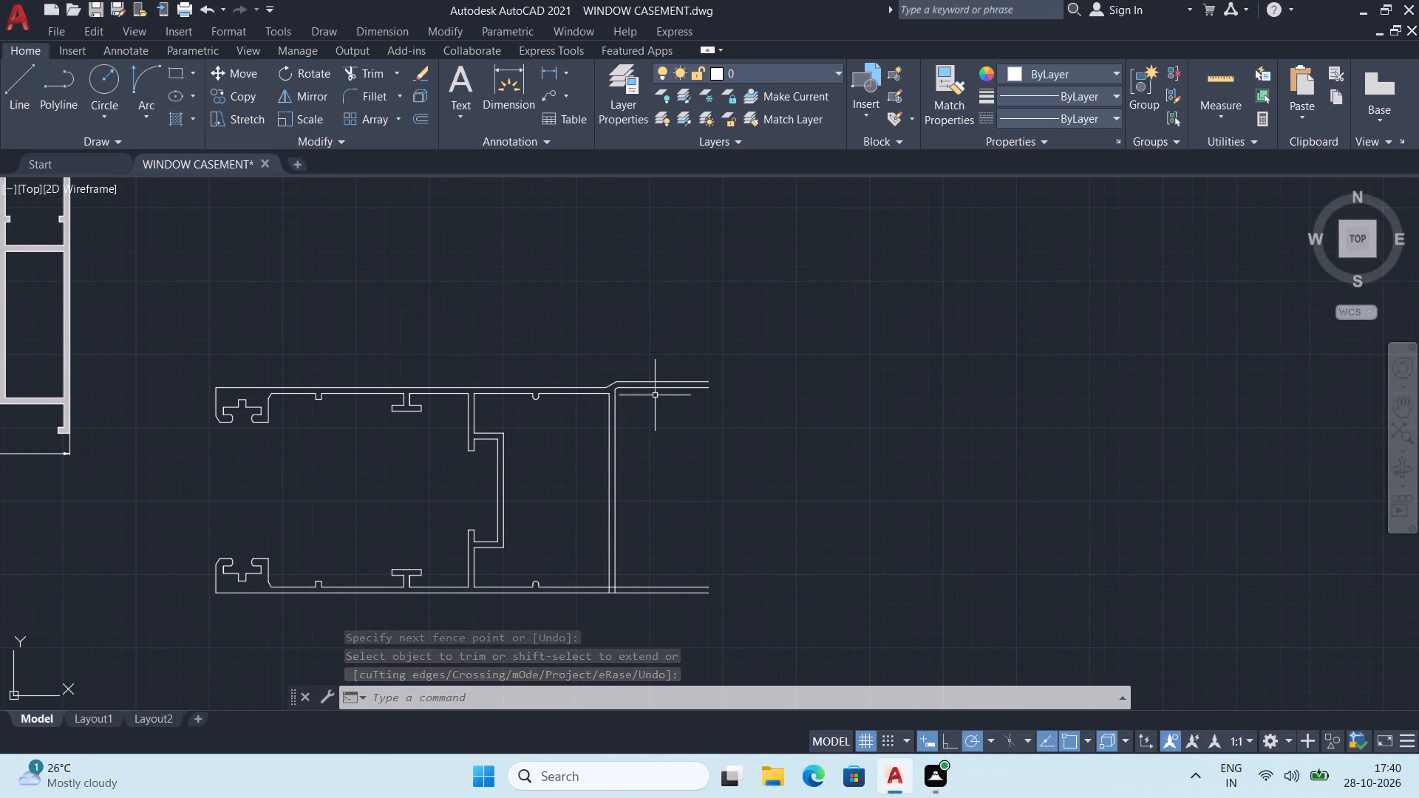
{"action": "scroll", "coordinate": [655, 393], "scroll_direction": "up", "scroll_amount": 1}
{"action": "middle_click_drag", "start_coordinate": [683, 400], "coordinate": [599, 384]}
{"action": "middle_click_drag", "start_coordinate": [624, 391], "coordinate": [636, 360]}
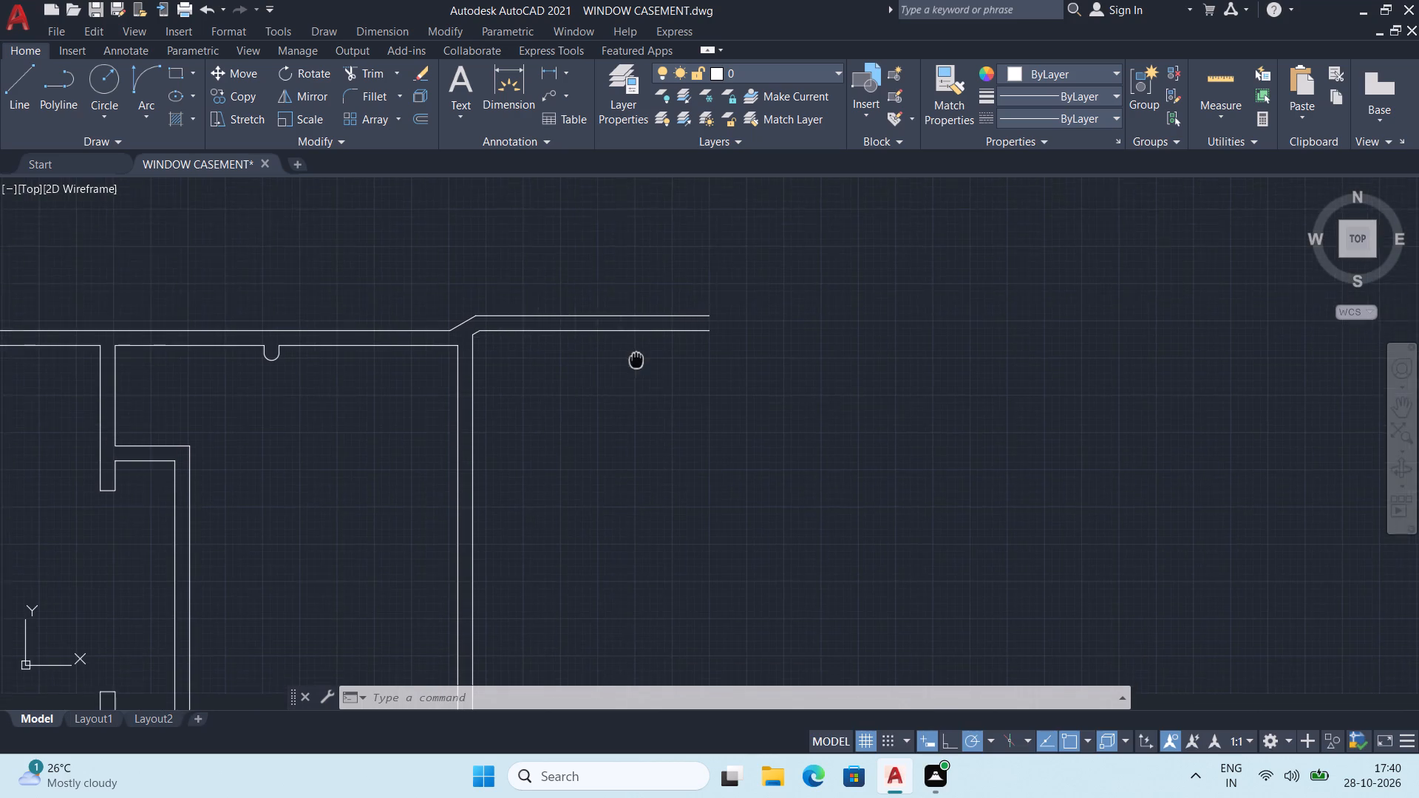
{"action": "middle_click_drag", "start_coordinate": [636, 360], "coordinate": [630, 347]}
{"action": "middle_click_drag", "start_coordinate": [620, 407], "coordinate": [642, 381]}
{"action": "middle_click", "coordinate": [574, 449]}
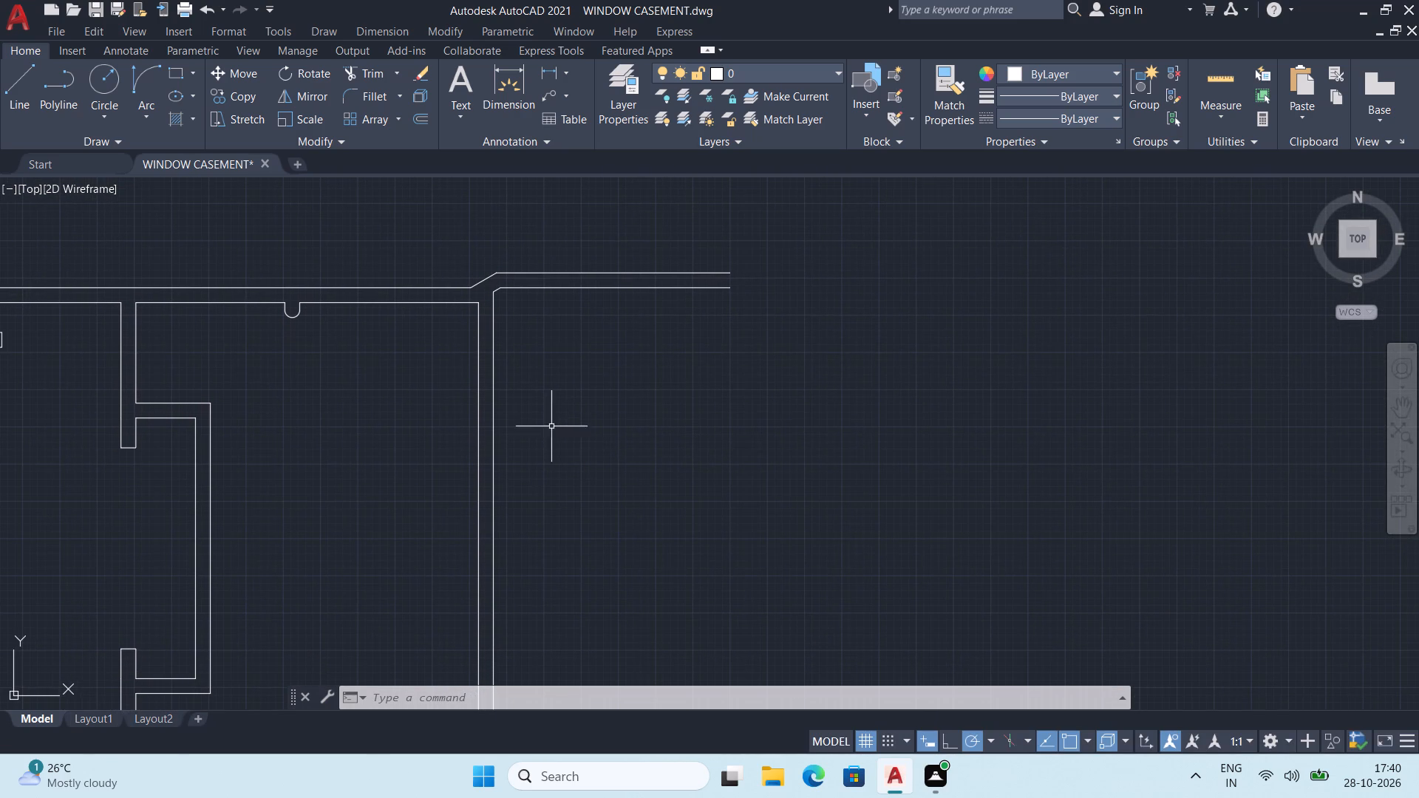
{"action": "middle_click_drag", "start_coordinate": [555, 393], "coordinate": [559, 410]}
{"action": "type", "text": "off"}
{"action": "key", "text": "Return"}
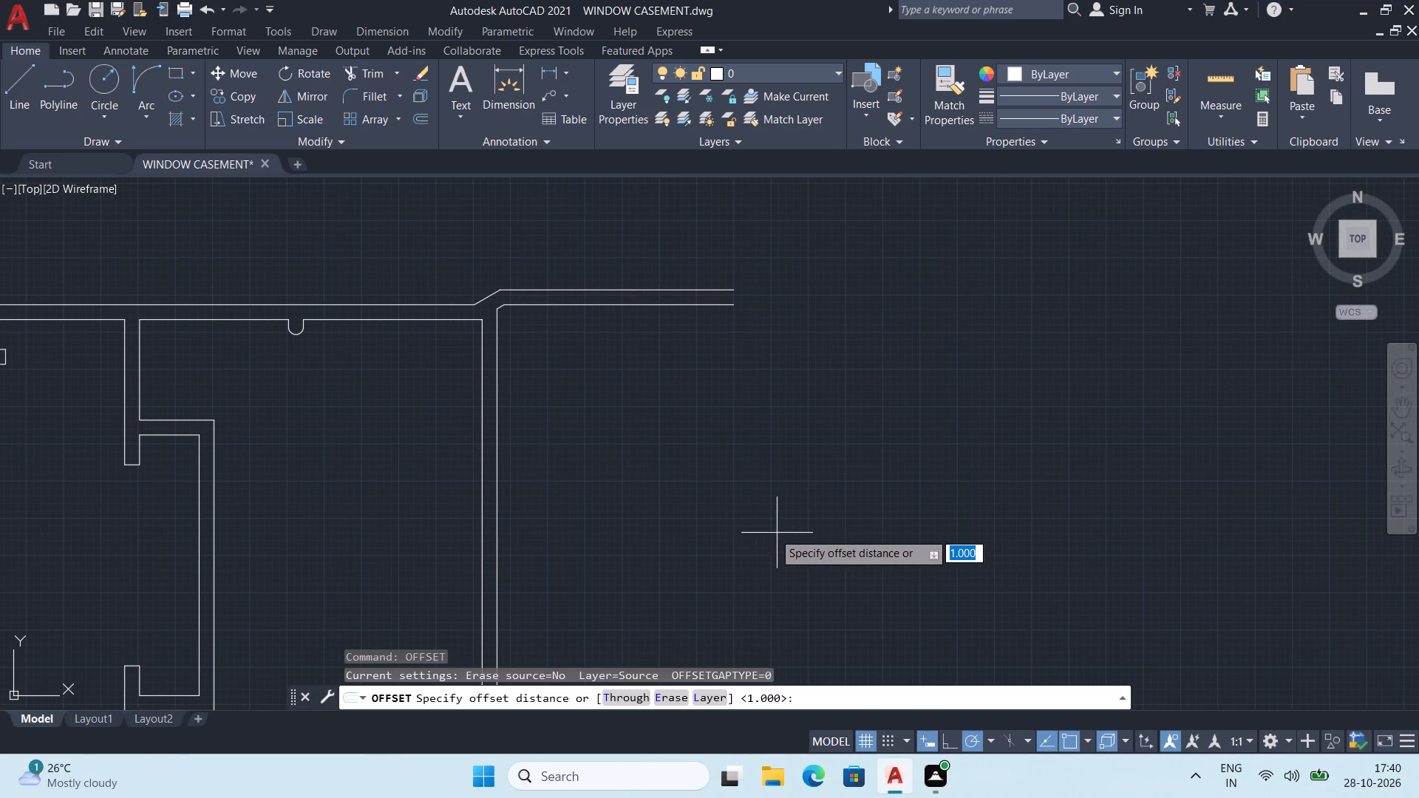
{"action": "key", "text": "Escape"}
Draw a 34-unit vertical line from the midpoint of the raised section's inner line down to the bottom wall's inner line.
{"action": "key", "text": "l"}
{"action": "key", "text": "Return"}
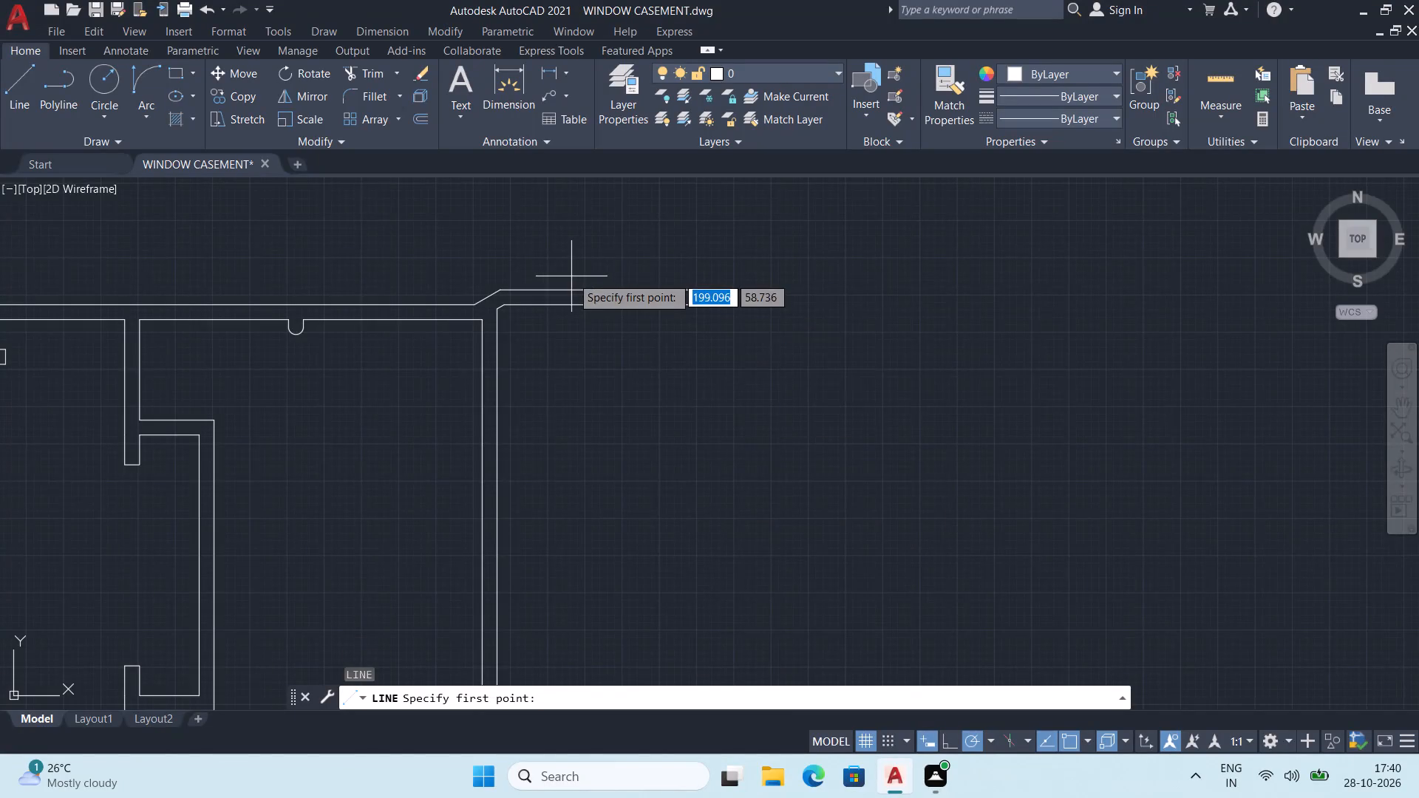
{"action": "left_click", "coordinate": [616, 305]}
{"action": "middle_click_drag", "start_coordinate": [613, 417], "coordinate": [605, 149]}
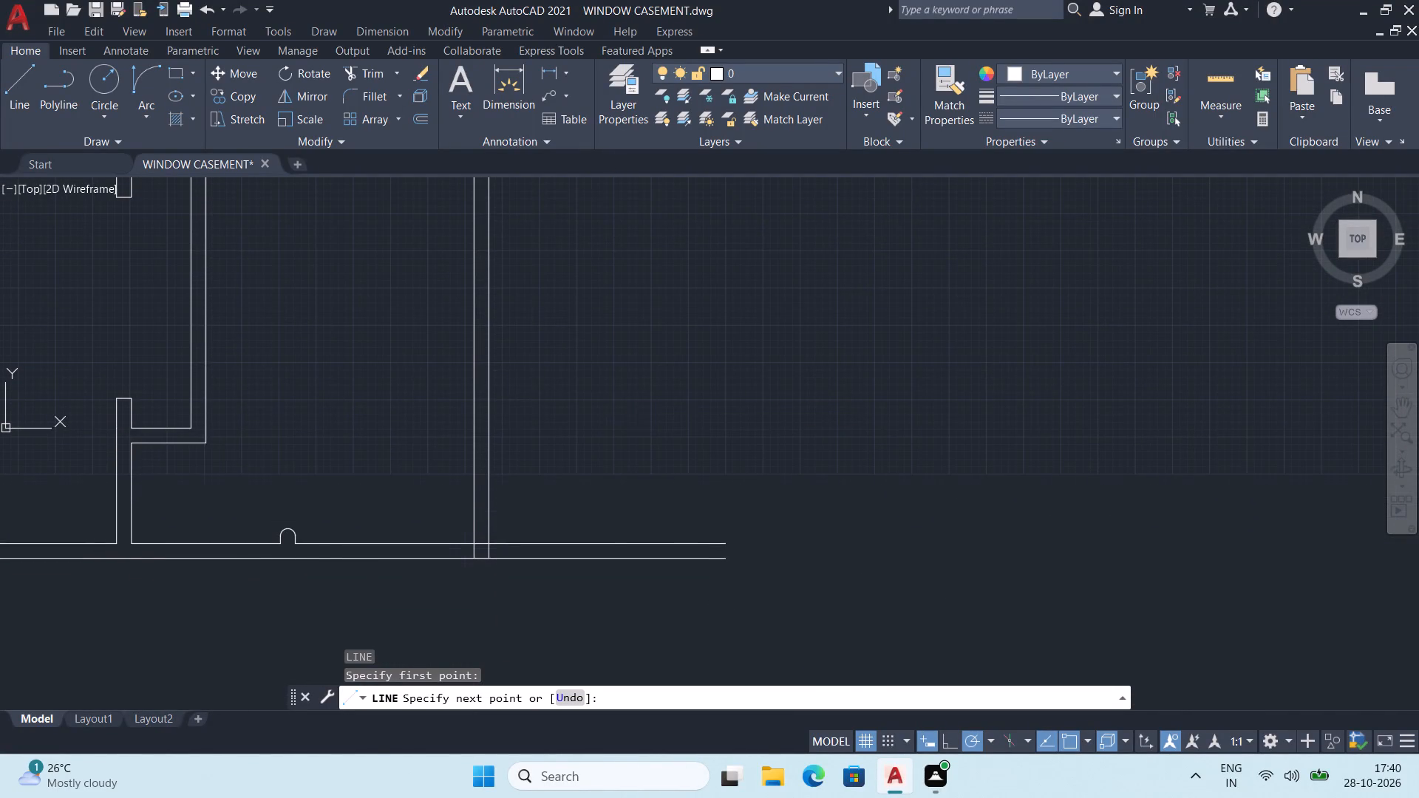
{"action": "middle_click_drag", "start_coordinate": [610, 301], "coordinate": [616, 284]}
{"action": "scroll", "coordinate": [611, 490], "scroll_direction": "up", "scroll_amount": 2}
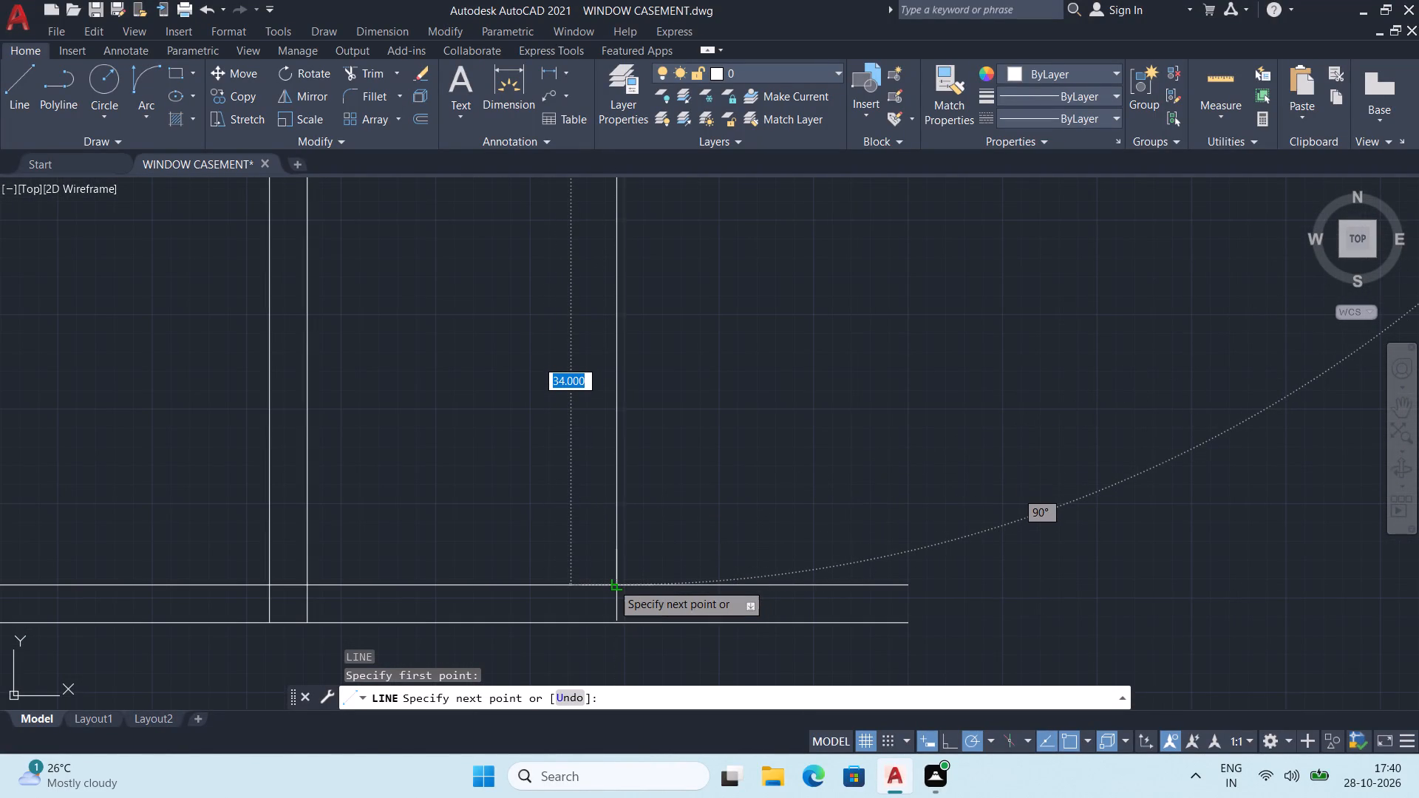
{"action": "left_click", "coordinate": [613, 586]}
{"action": "key", "text": "Escape"}
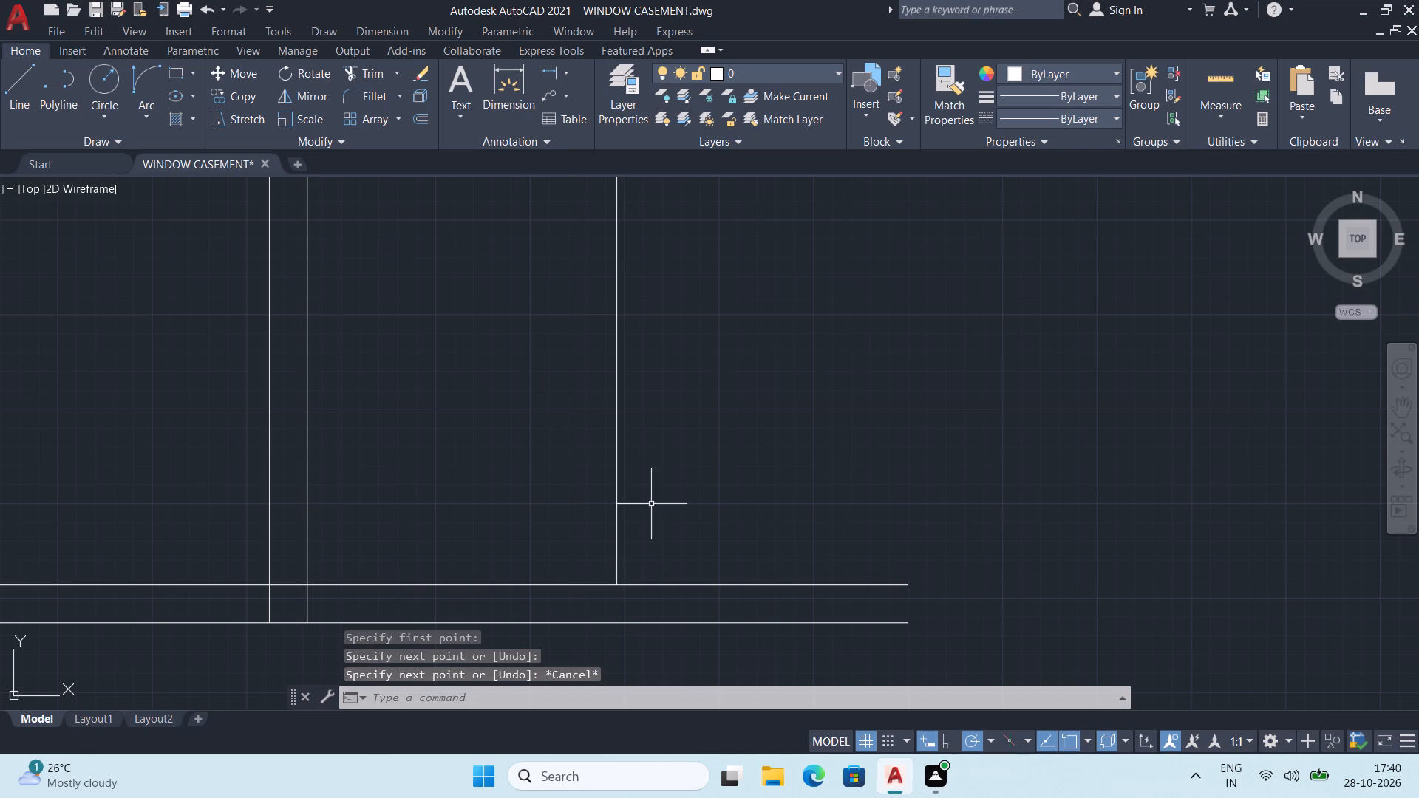
Offset the new vertical line by 1 toward the web to form a second thin wall.
{"action": "middle_click_drag", "start_coordinate": [784, 262], "coordinate": [773, 386]}
{"action": "scroll", "coordinate": [773, 377], "scroll_direction": "down", "scroll_amount": 2}
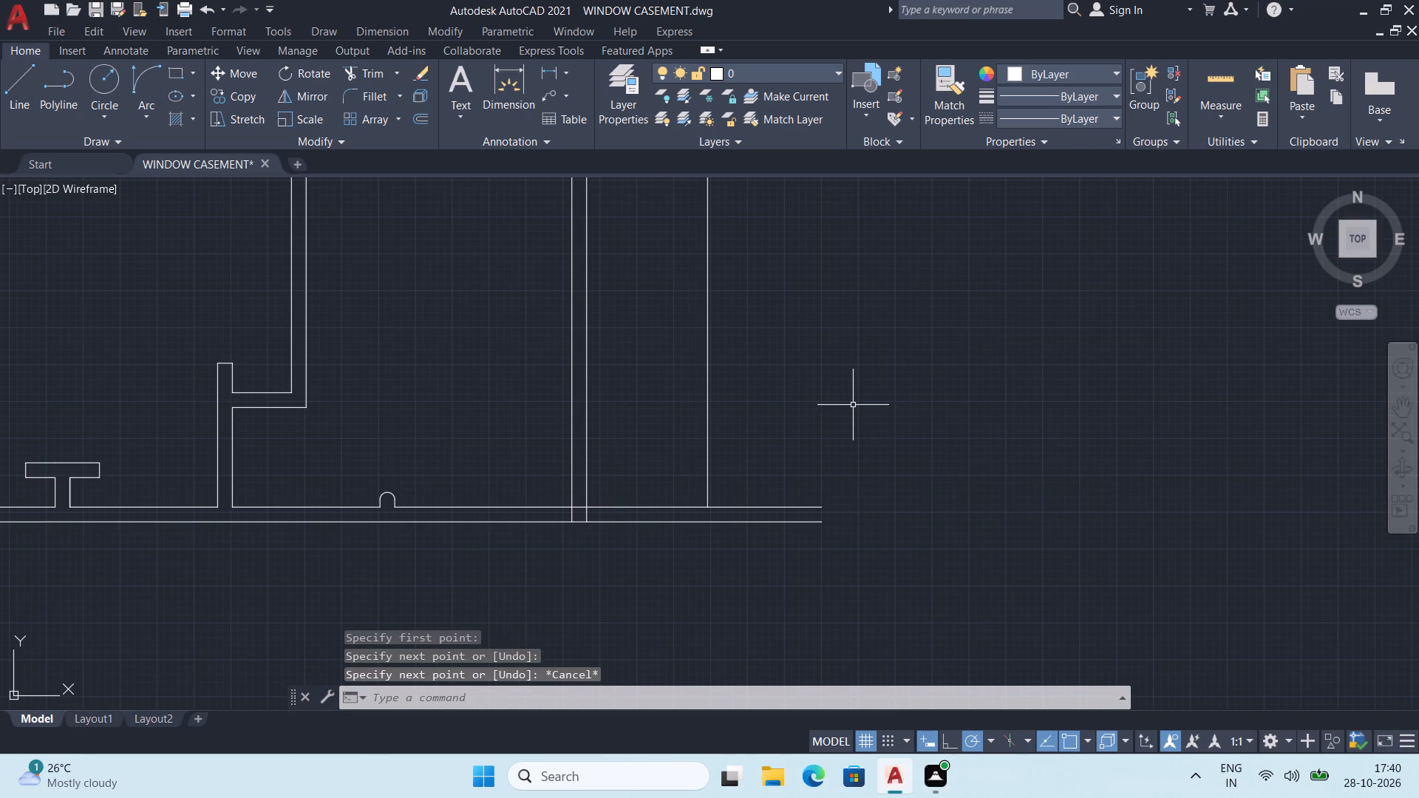
{"action": "type", "text": "off"}
{"action": "key", "text": "Return"}
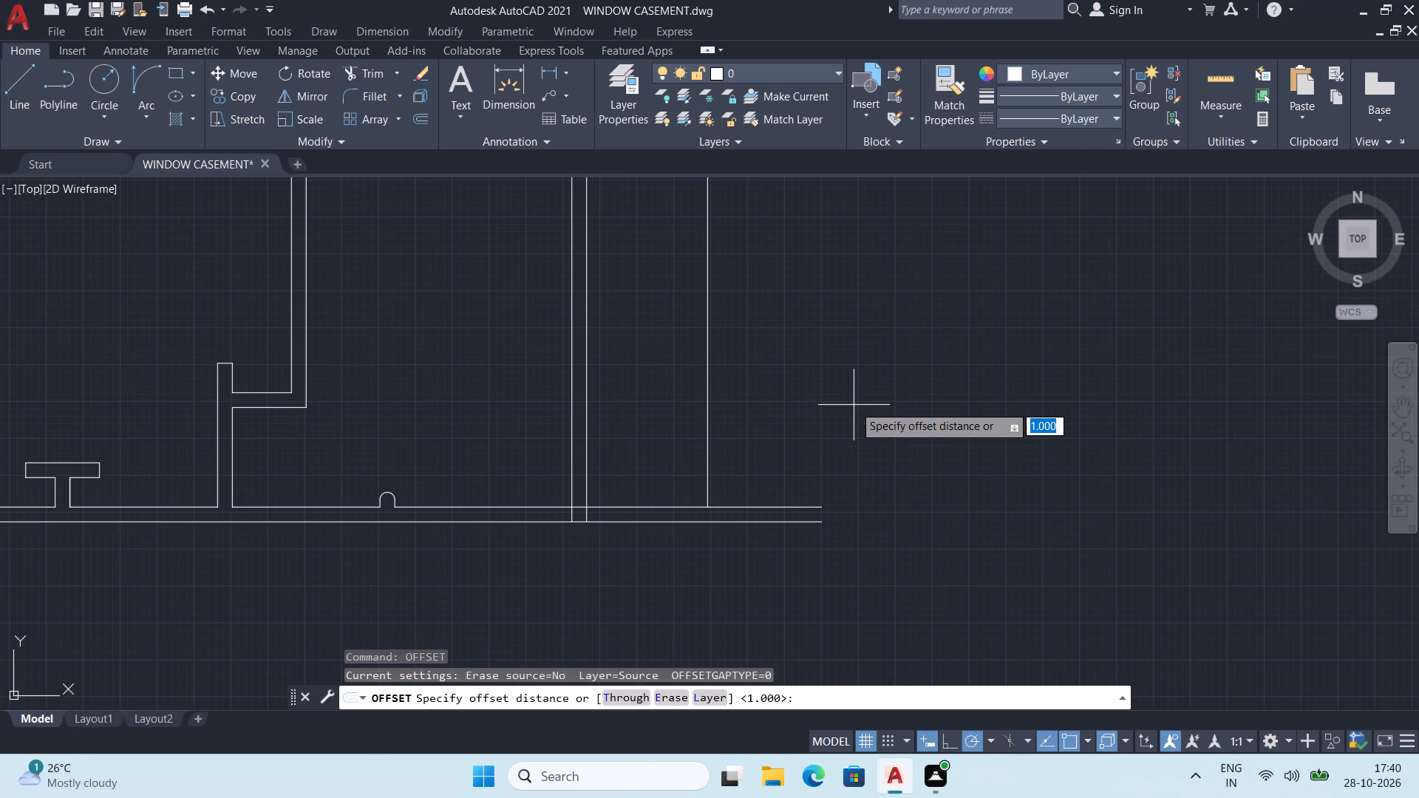
{"action": "key", "text": "1"}
{"action": "key", "text": "Return"}
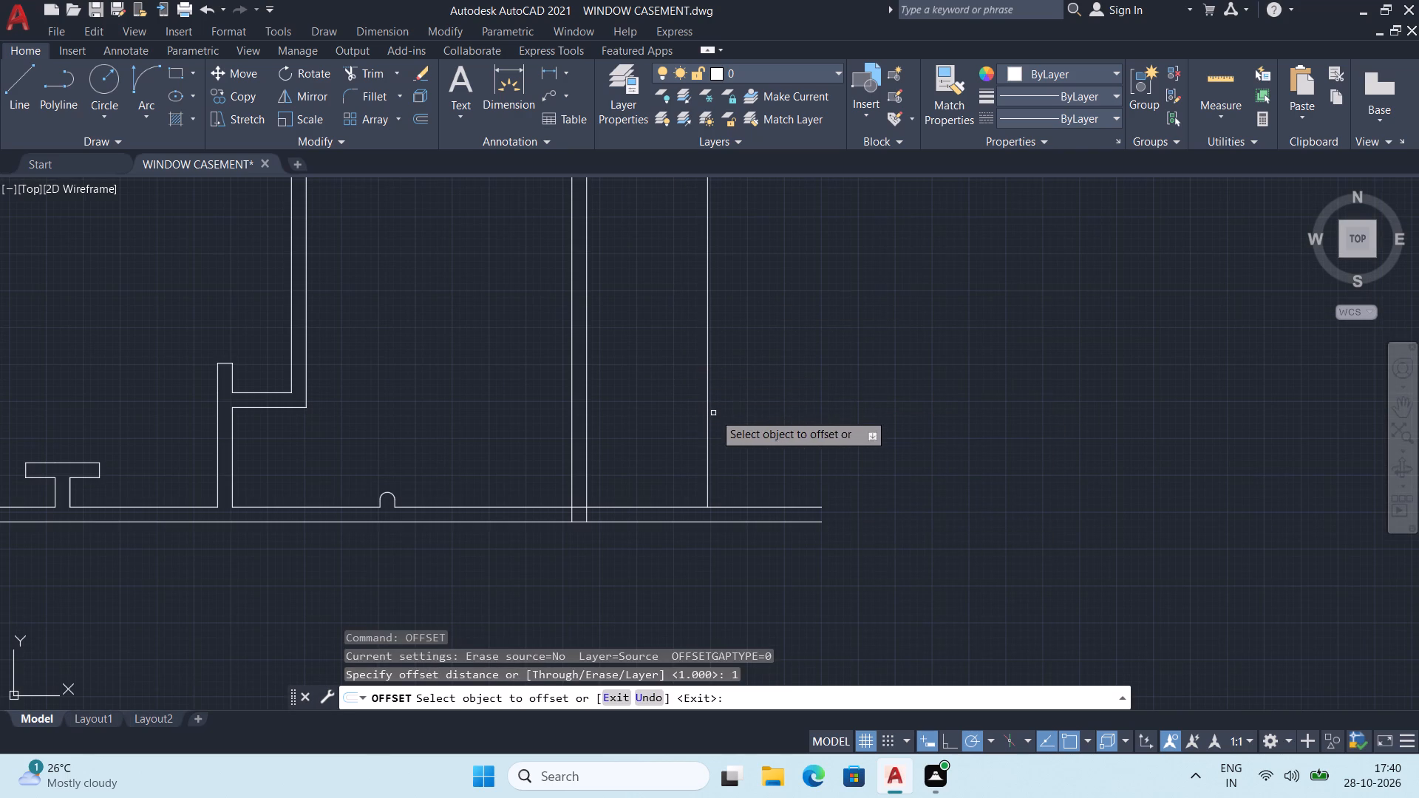
{"action": "left_click", "coordinate": [707, 437]}
{"action": "left_click", "coordinate": [690, 438]}
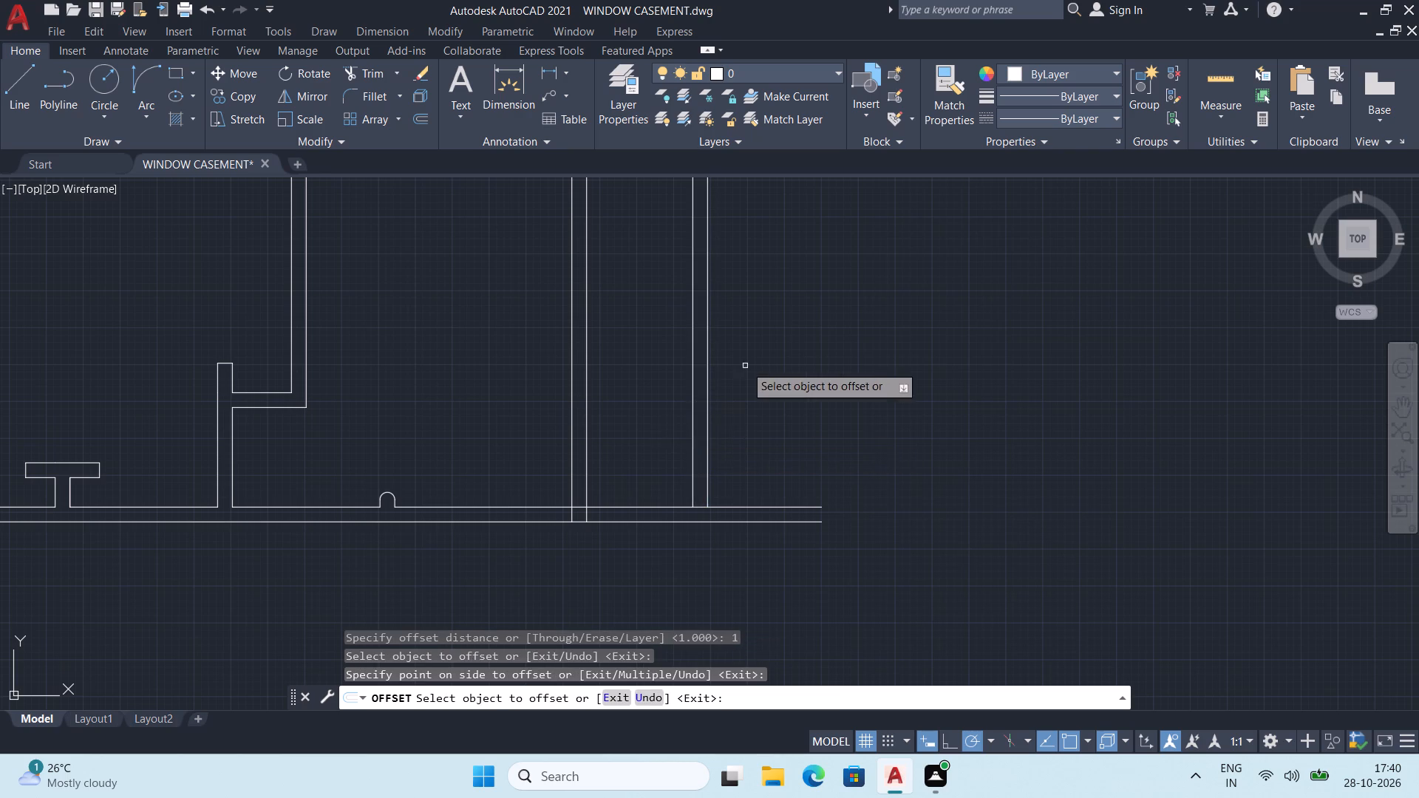
{"action": "scroll", "coordinate": [745, 365], "scroll_direction": "down", "scroll_amount": 2}
{"action": "middle_click_drag", "start_coordinate": [795, 321], "coordinate": [806, 426]}
{"action": "middle_click_drag", "start_coordinate": [806, 426], "coordinate": [779, 449]}
{"action": "middle_click_drag", "start_coordinate": [779, 449], "coordinate": [700, 422]}
{"action": "key", "text": "space"}
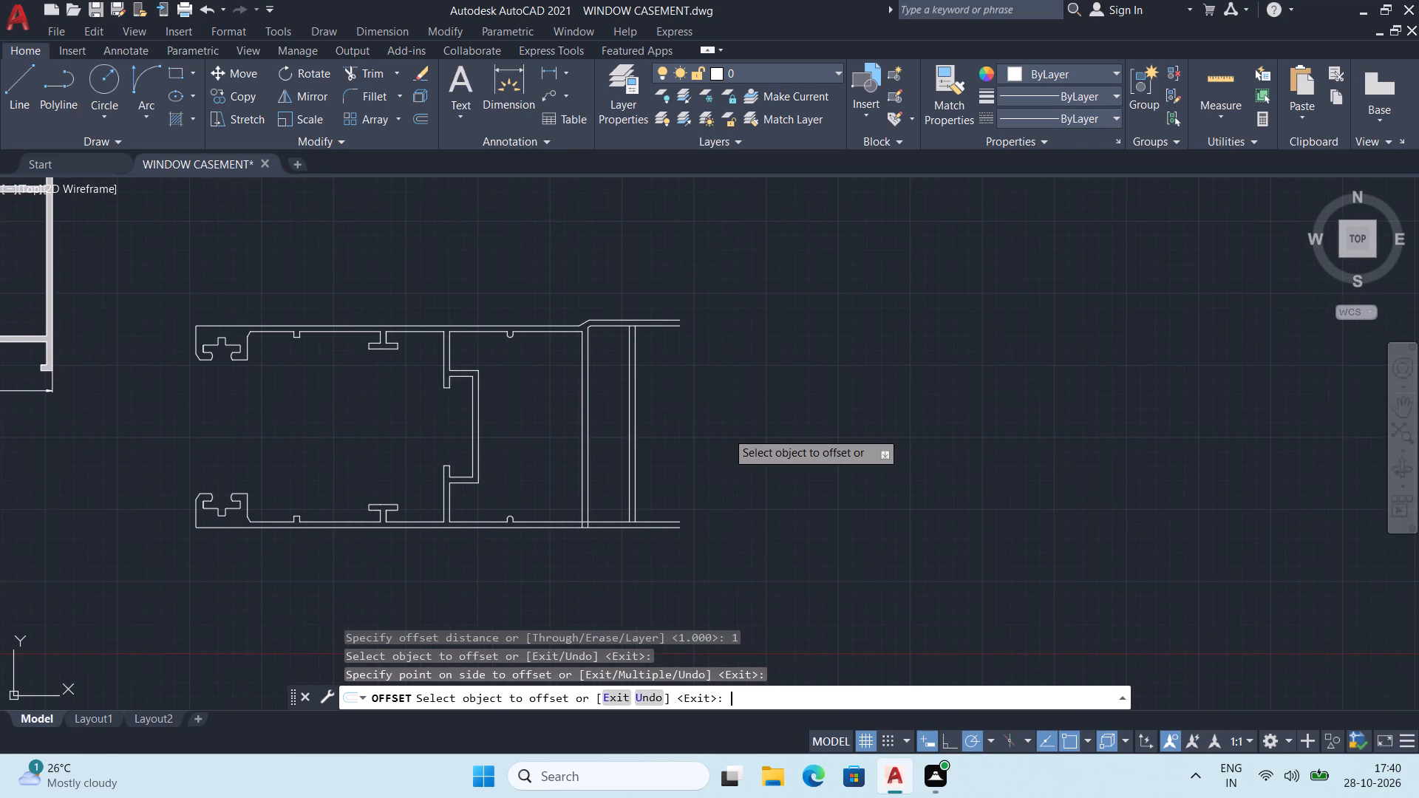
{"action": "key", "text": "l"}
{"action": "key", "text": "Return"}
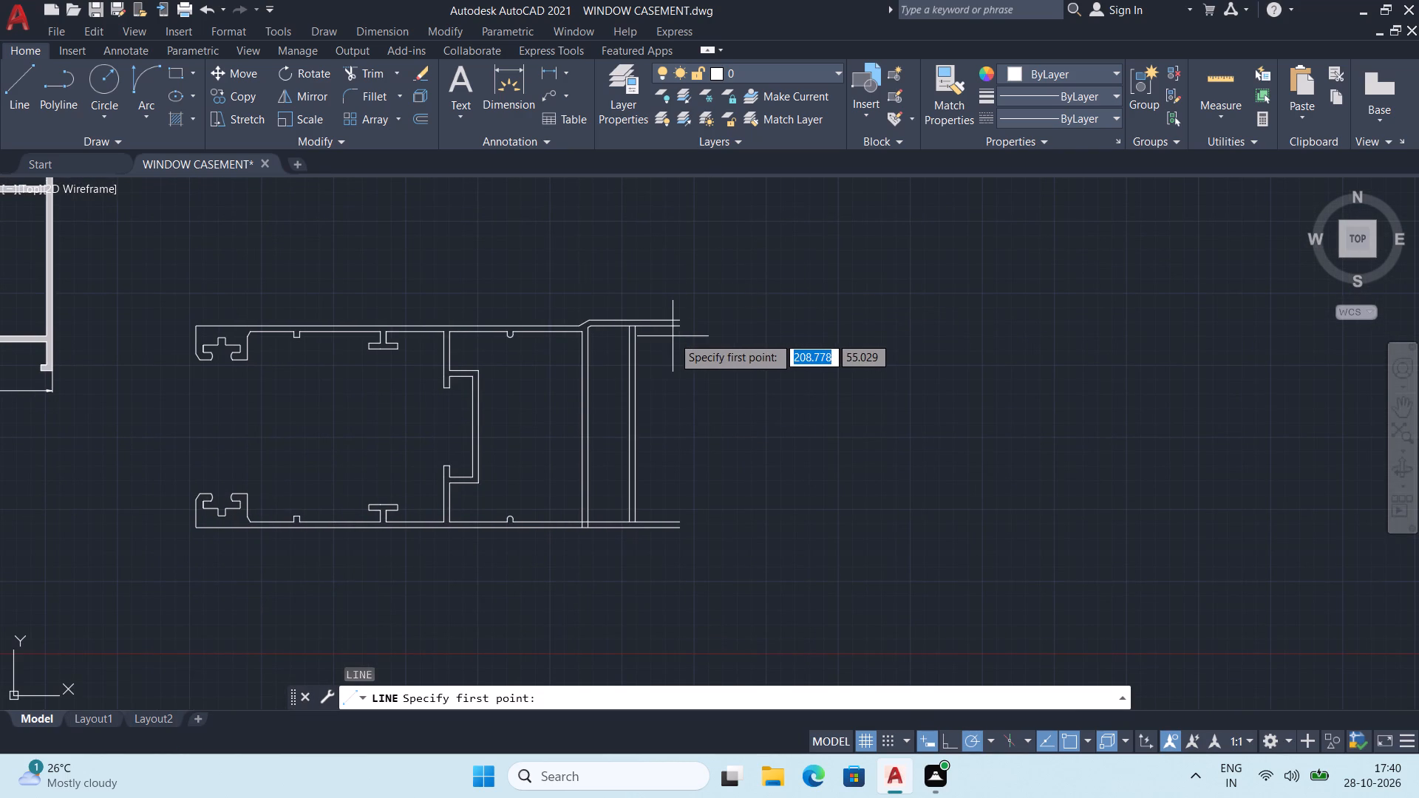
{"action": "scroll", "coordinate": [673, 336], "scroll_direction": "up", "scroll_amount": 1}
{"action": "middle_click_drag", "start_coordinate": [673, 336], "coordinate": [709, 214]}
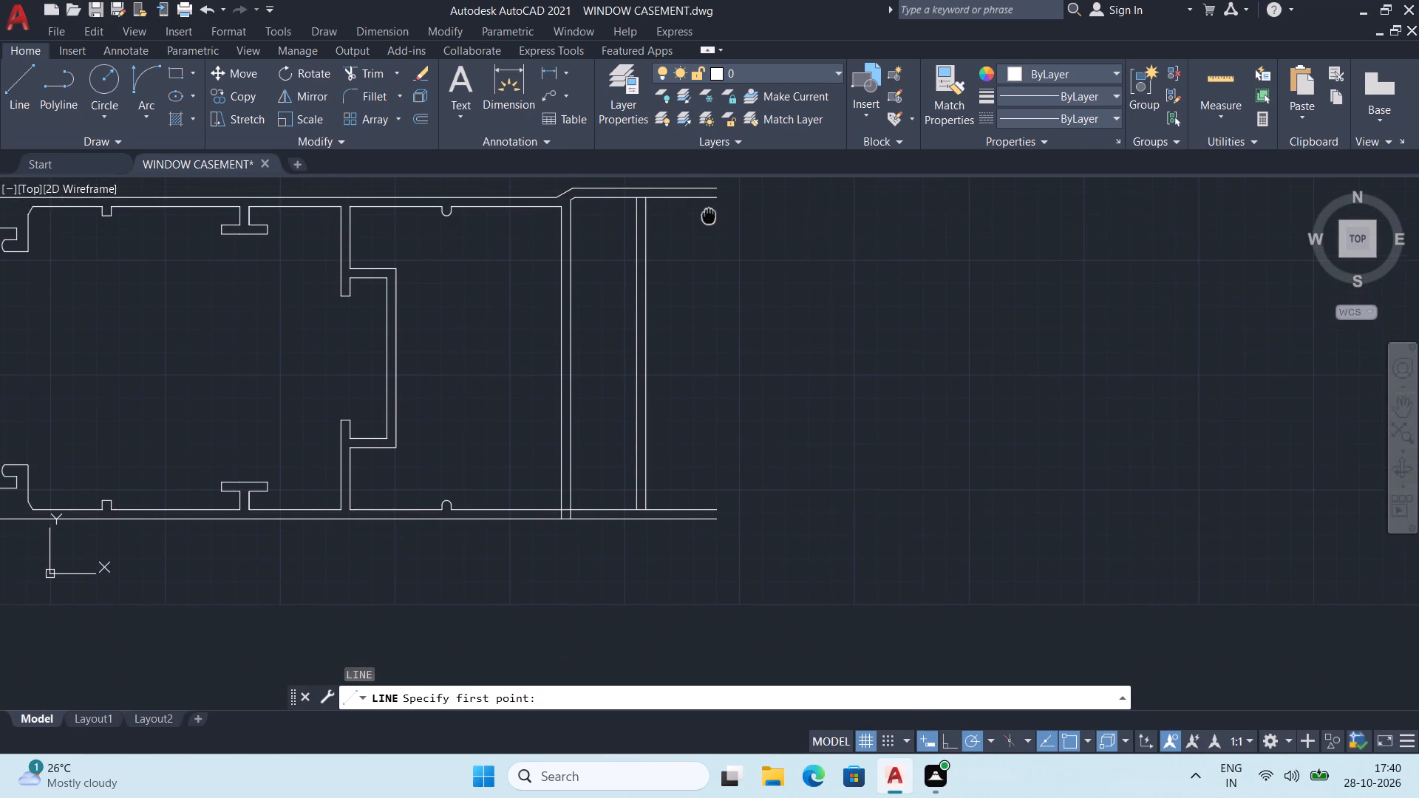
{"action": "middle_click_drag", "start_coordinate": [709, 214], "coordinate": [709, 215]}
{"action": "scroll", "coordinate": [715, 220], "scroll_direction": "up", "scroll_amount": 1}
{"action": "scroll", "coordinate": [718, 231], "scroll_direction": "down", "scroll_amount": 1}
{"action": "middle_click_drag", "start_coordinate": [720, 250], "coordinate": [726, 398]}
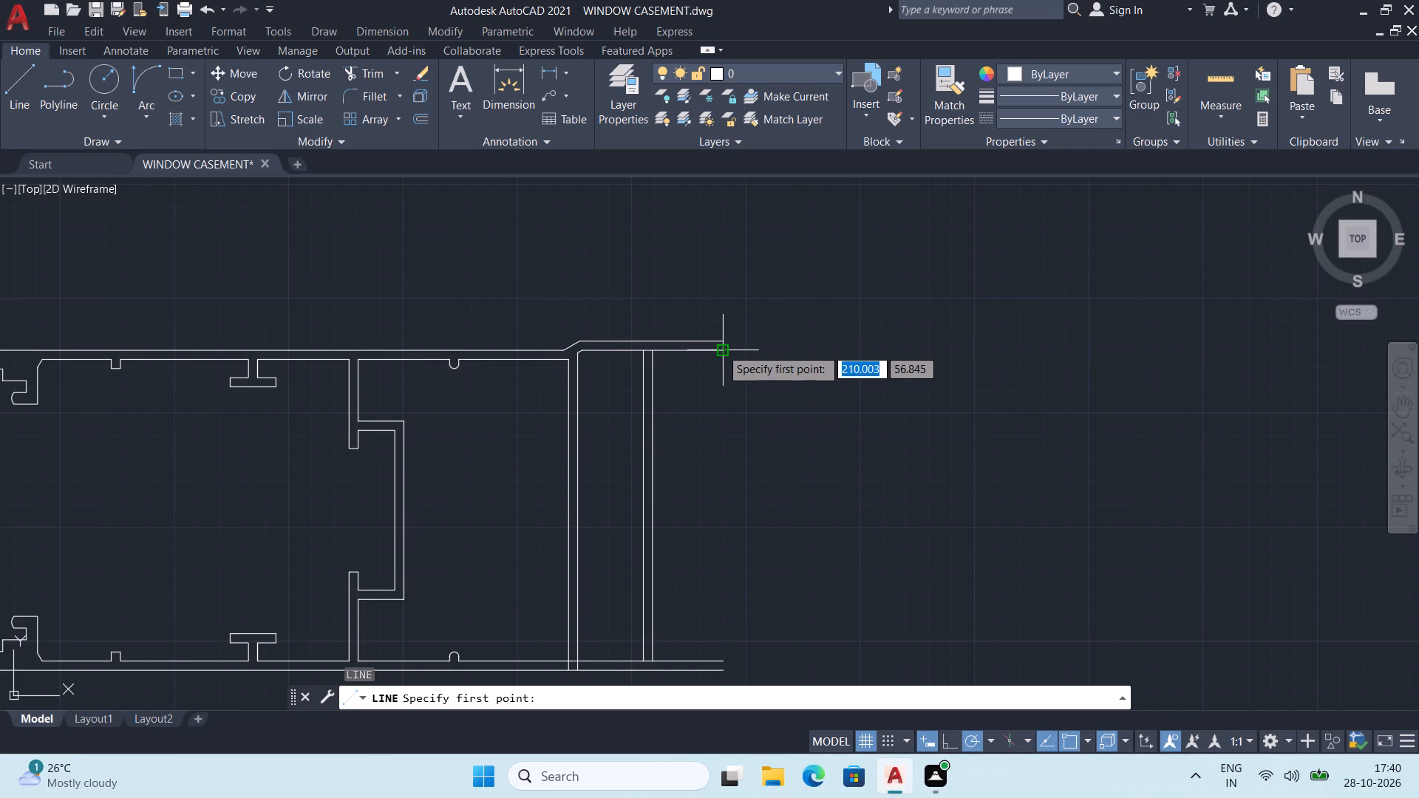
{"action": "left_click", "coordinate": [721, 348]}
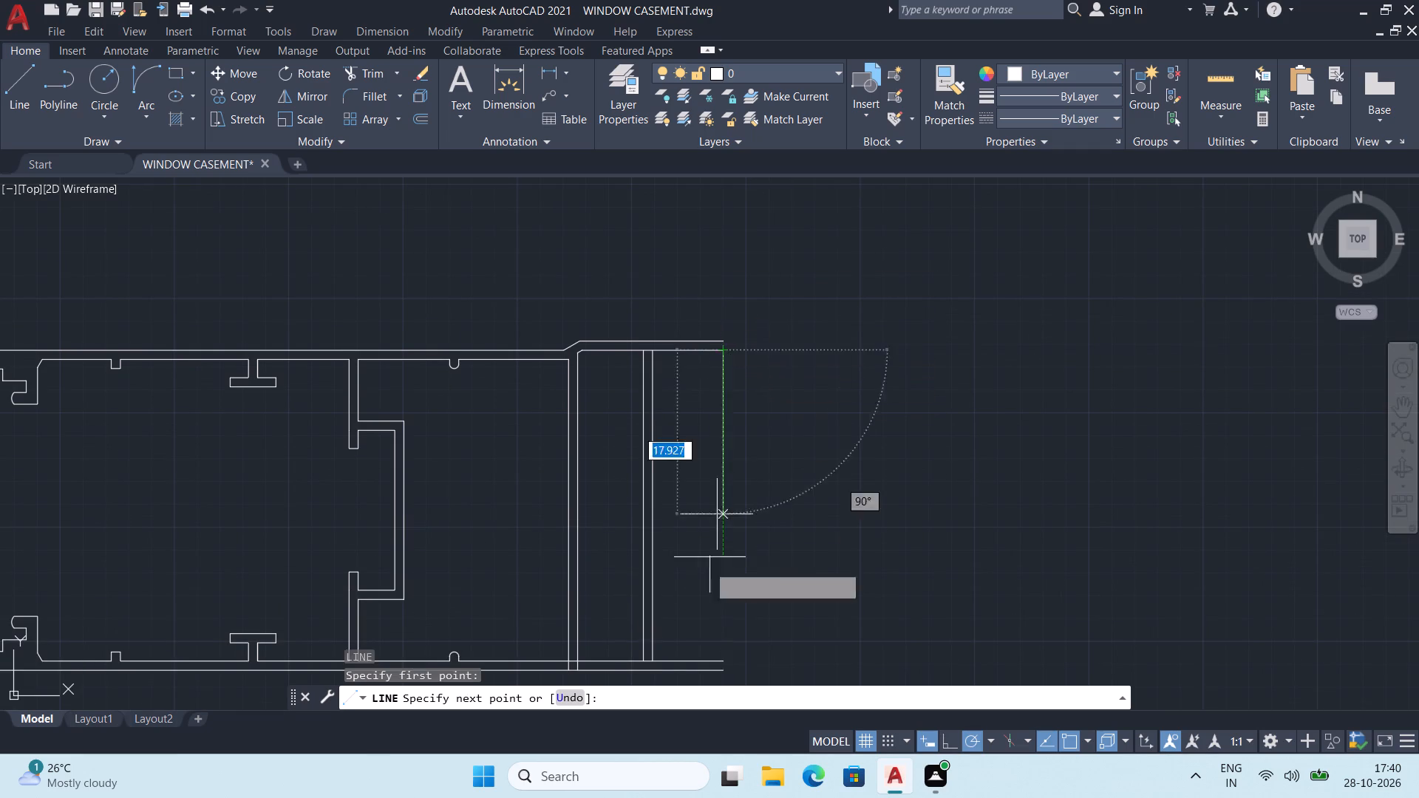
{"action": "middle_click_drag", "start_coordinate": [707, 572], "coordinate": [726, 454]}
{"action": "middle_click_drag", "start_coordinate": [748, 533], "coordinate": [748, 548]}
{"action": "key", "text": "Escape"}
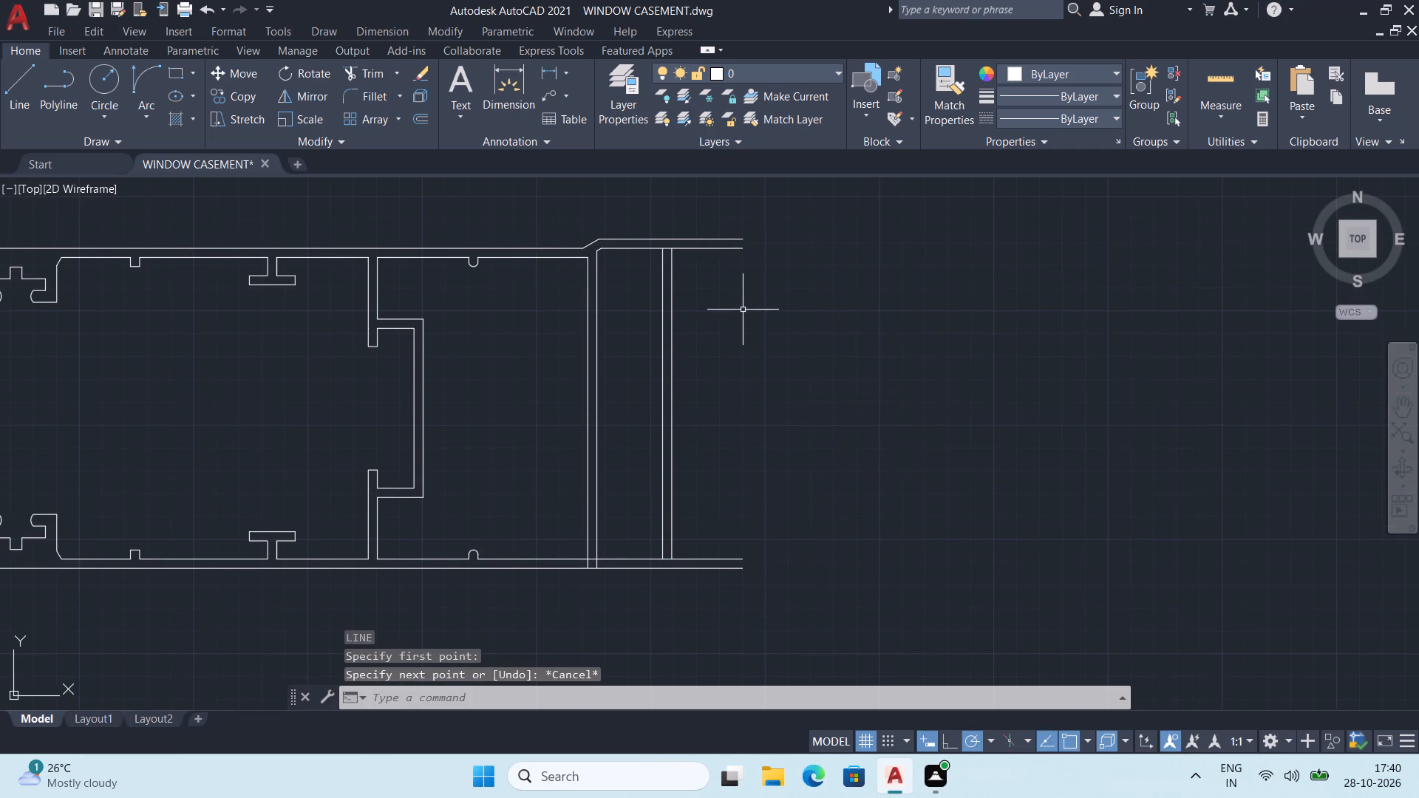
Close the profile's open end with a 36-unit vertical line between the outer ends of the top and bottom walls.
{"action": "middle_click_drag", "start_coordinate": [743, 310], "coordinate": [743, 334]}
{"action": "key", "text": "space"}
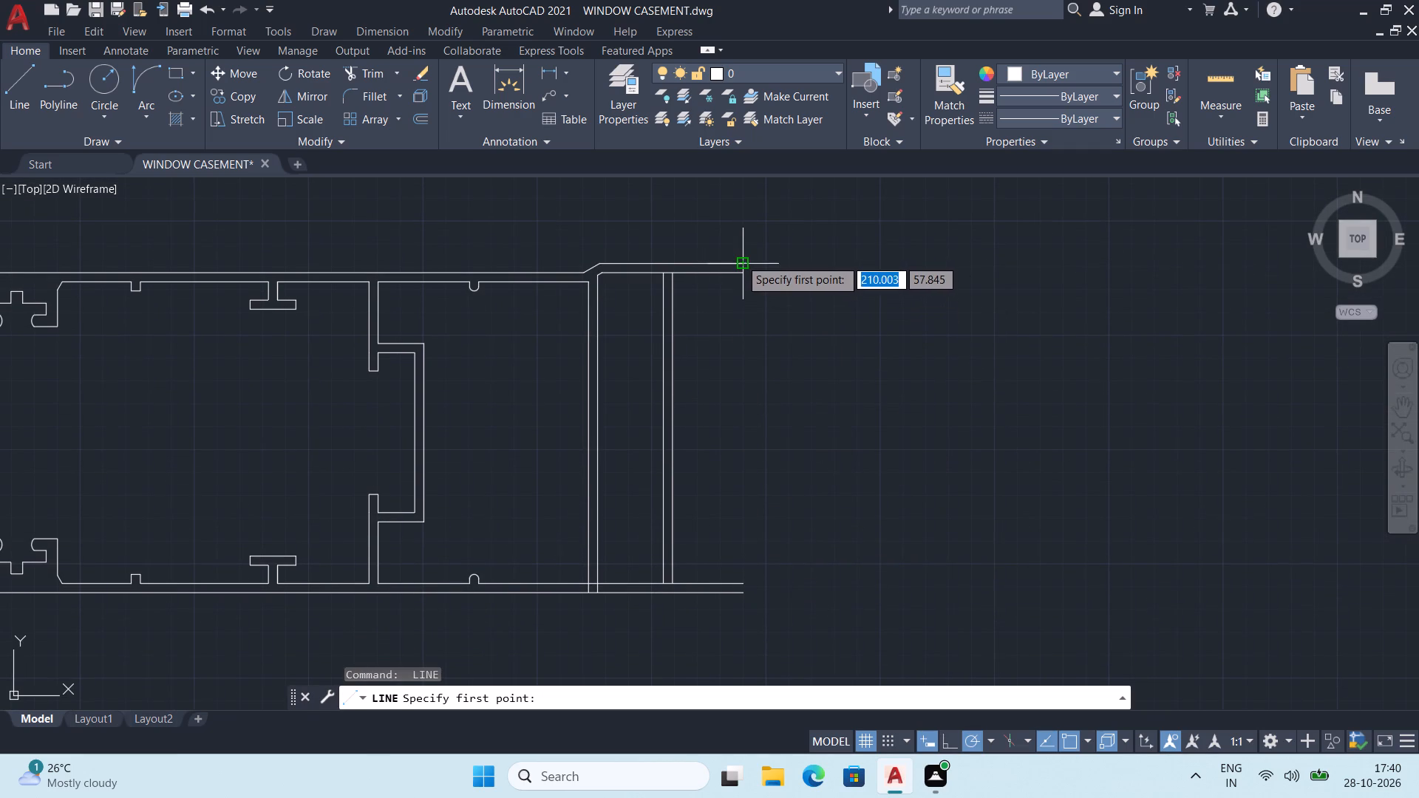
{"action": "left_click", "coordinate": [740, 259]}
{"action": "middle_click_drag", "start_coordinate": [729, 464], "coordinate": [772, 348]}
{"action": "scroll", "coordinate": [804, 462], "scroll_direction": "up", "scroll_amount": 1}
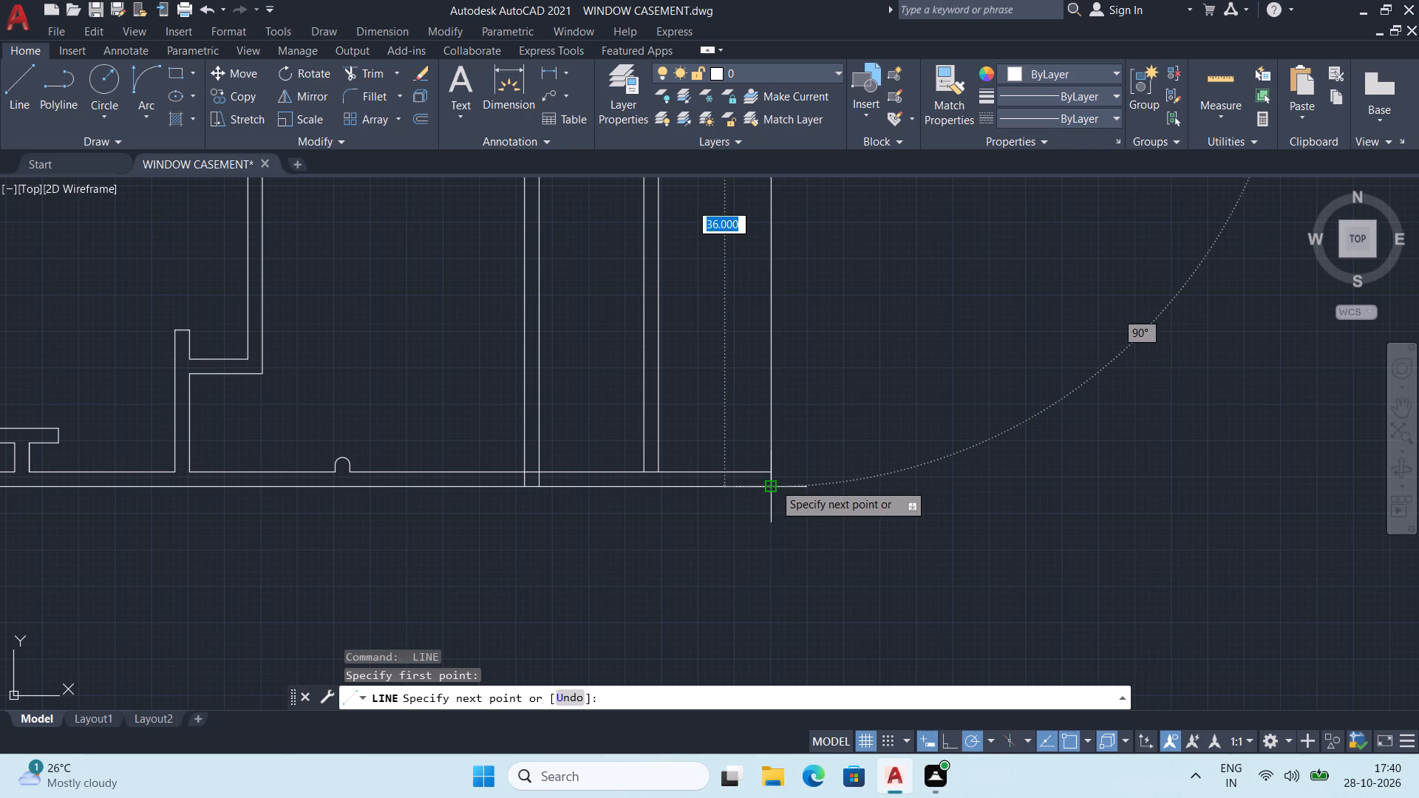
{"action": "left_click", "coordinate": [774, 483]}
{"action": "key", "text": "Escape"}
Offset the closing end line inward by 1, and offset that copy inward by 1 again.
{"action": "scroll", "coordinate": [817, 366], "scroll_direction": "down", "scroll_amount": 2}
{"action": "middle_click_drag", "start_coordinate": [817, 389], "coordinate": [817, 455]}
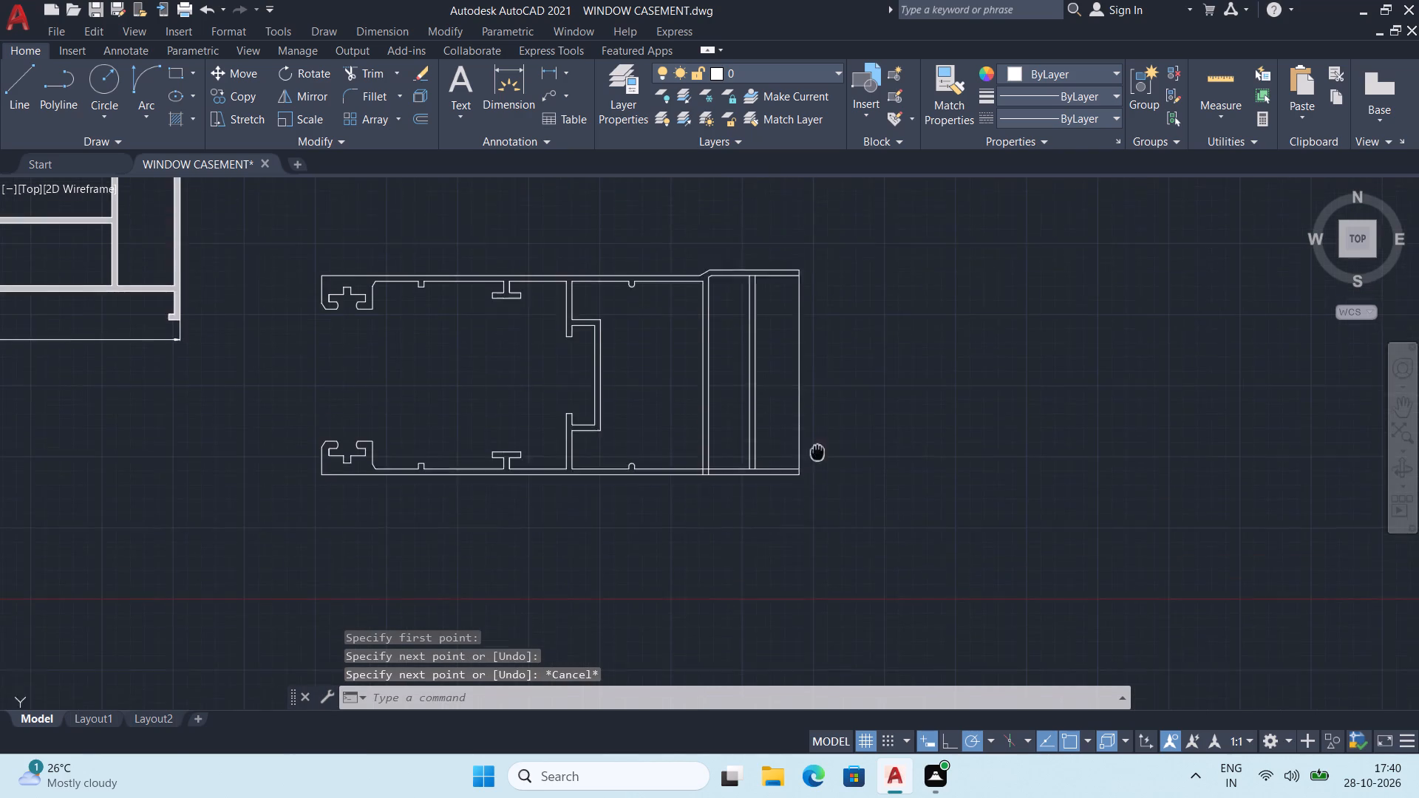
{"action": "middle_click_drag", "start_coordinate": [817, 455], "coordinate": [816, 486]}
{"action": "middle_click_drag", "start_coordinate": [817, 473], "coordinate": [815, 556]}
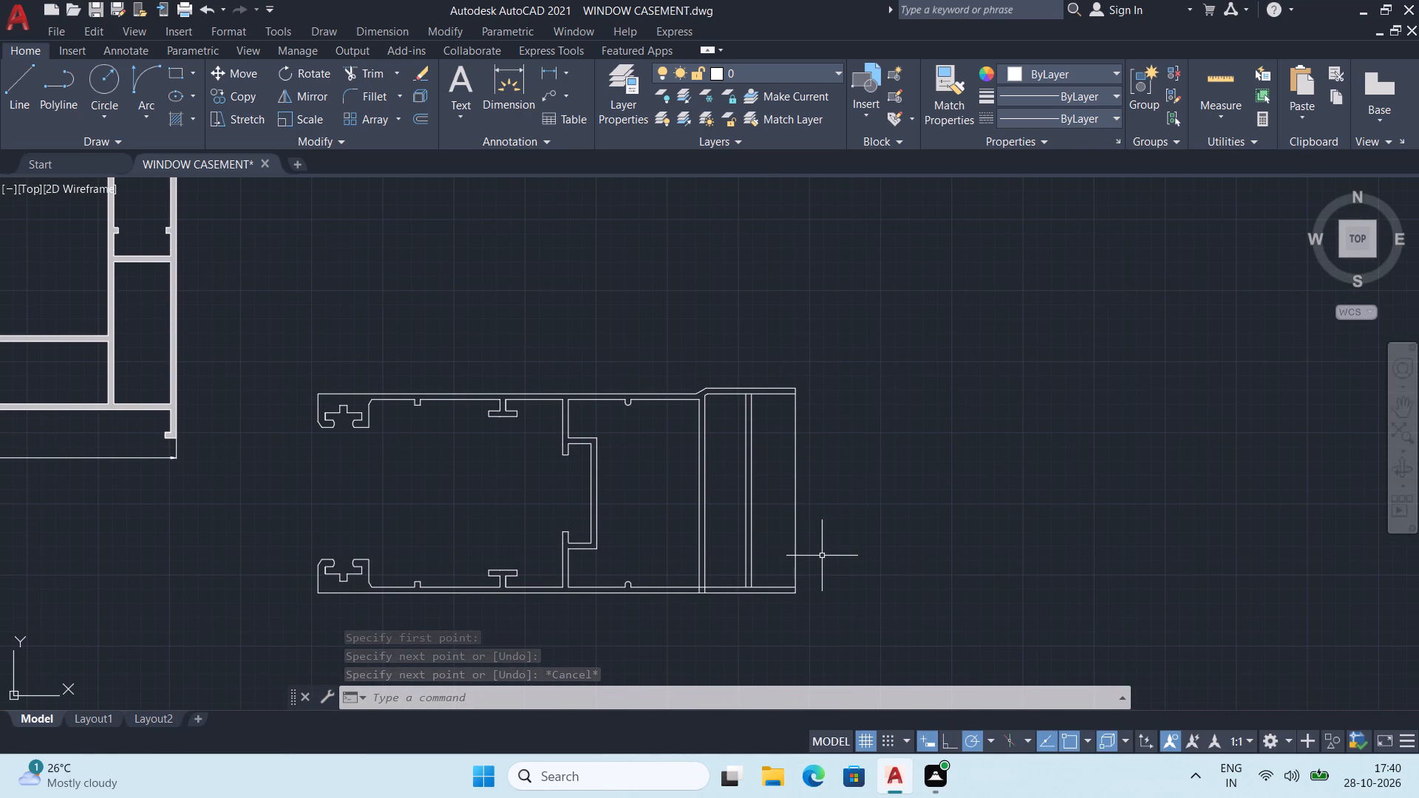
{"action": "type", "text": "off"}
{"action": "key", "text": "Return"}
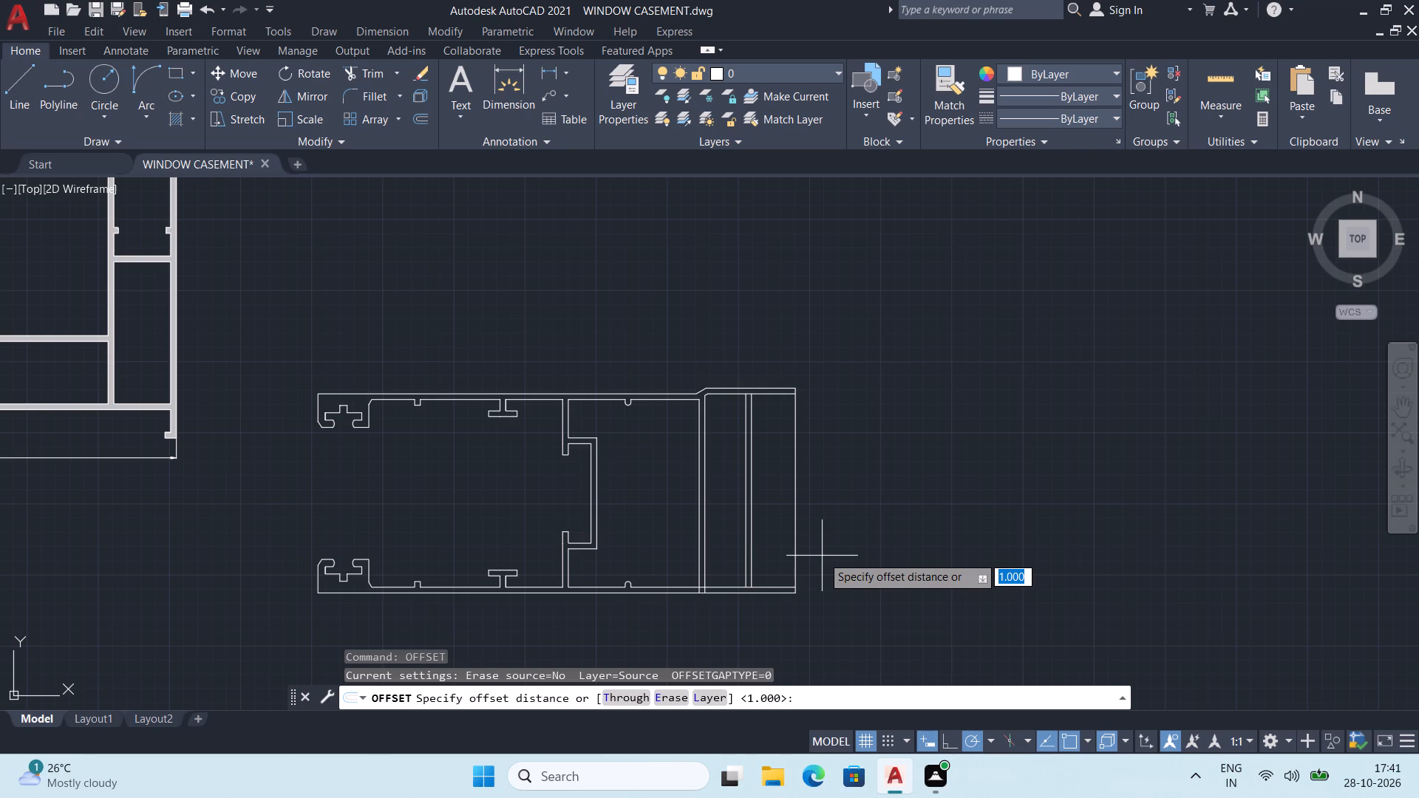
{"action": "key", "text": "1"}
{"action": "key", "text": "Return"}
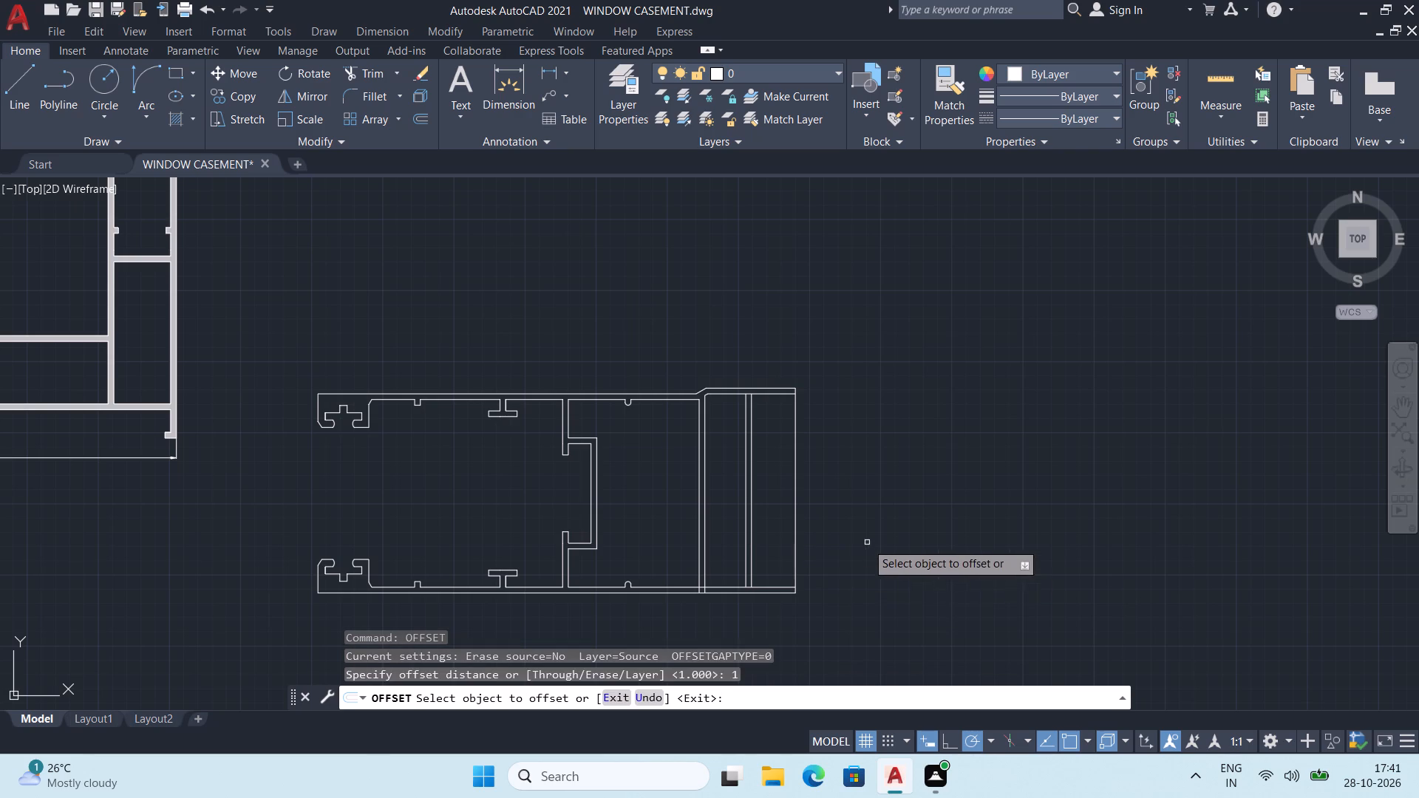
{"action": "scroll", "coordinate": [866, 542], "scroll_direction": "up", "scroll_amount": 2}
{"action": "middle_click_drag", "start_coordinate": [840, 529], "coordinate": [921, 488]}
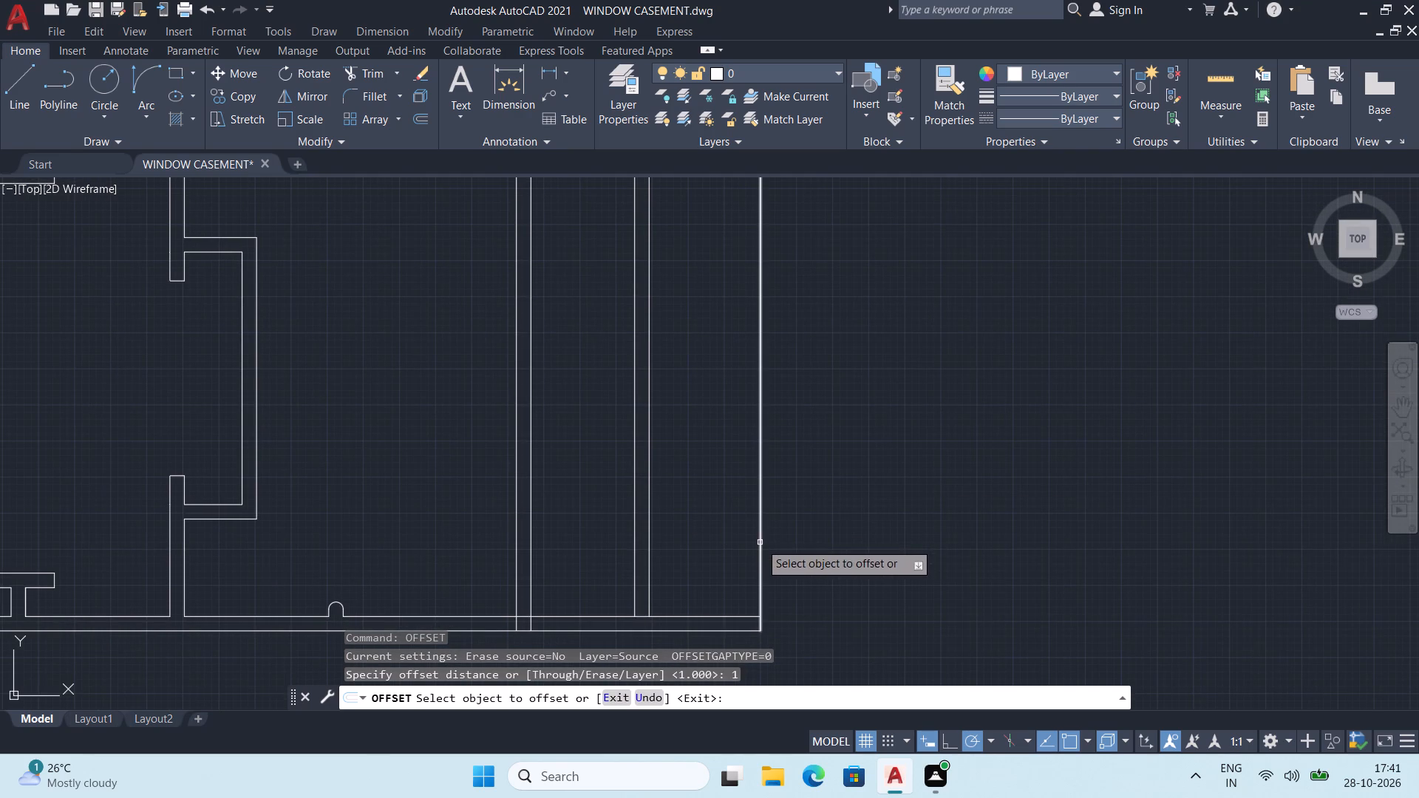
{"action": "left_click", "coordinate": [760, 542]}
{"action": "left_click", "coordinate": [738, 542]}
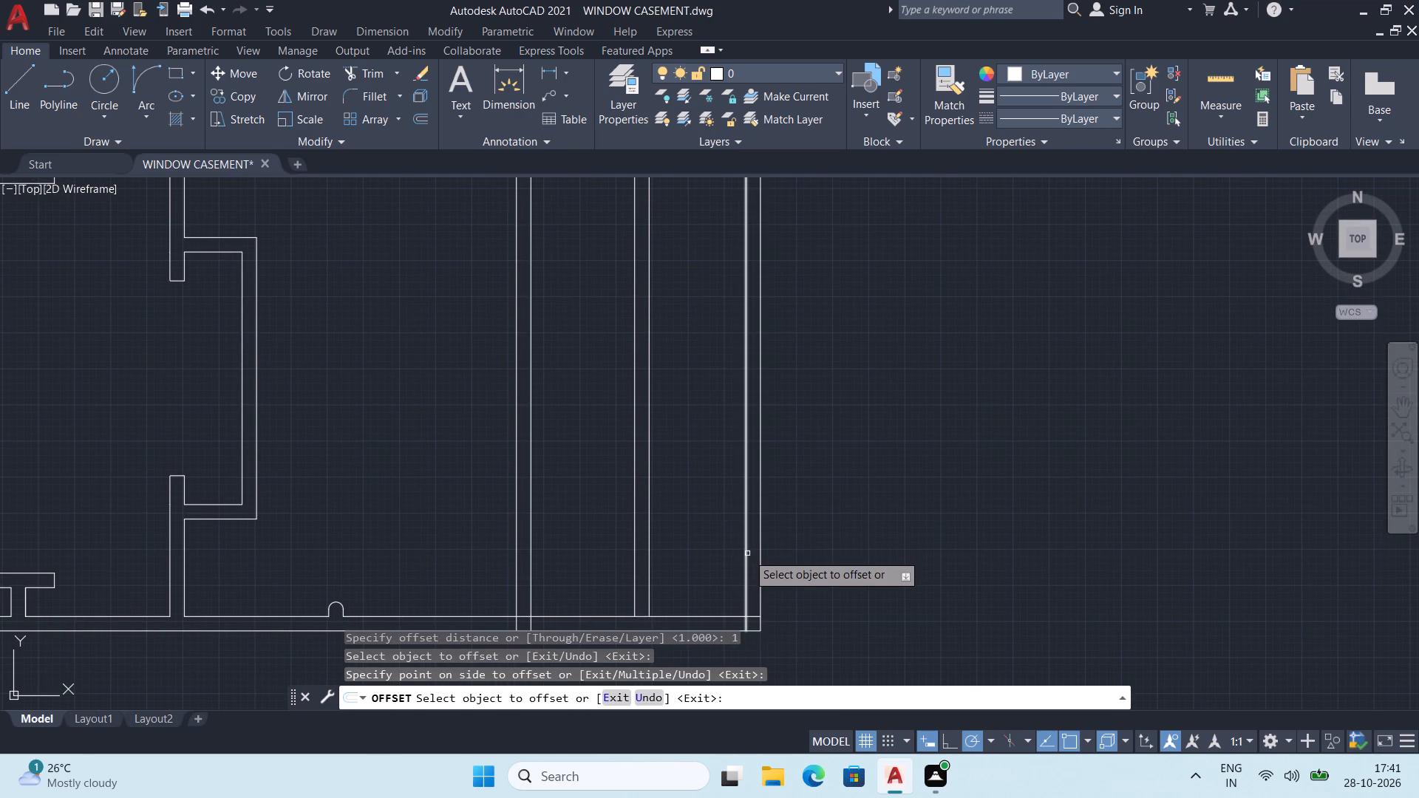
{"action": "left_click", "coordinate": [747, 553]}
{"action": "left_click", "coordinate": [721, 553]}
{"action": "scroll", "coordinate": [710, 492], "scroll_direction": "down", "scroll_amount": 1}
{"action": "middle_click_drag", "start_coordinate": [706, 491], "coordinate": [715, 505]}
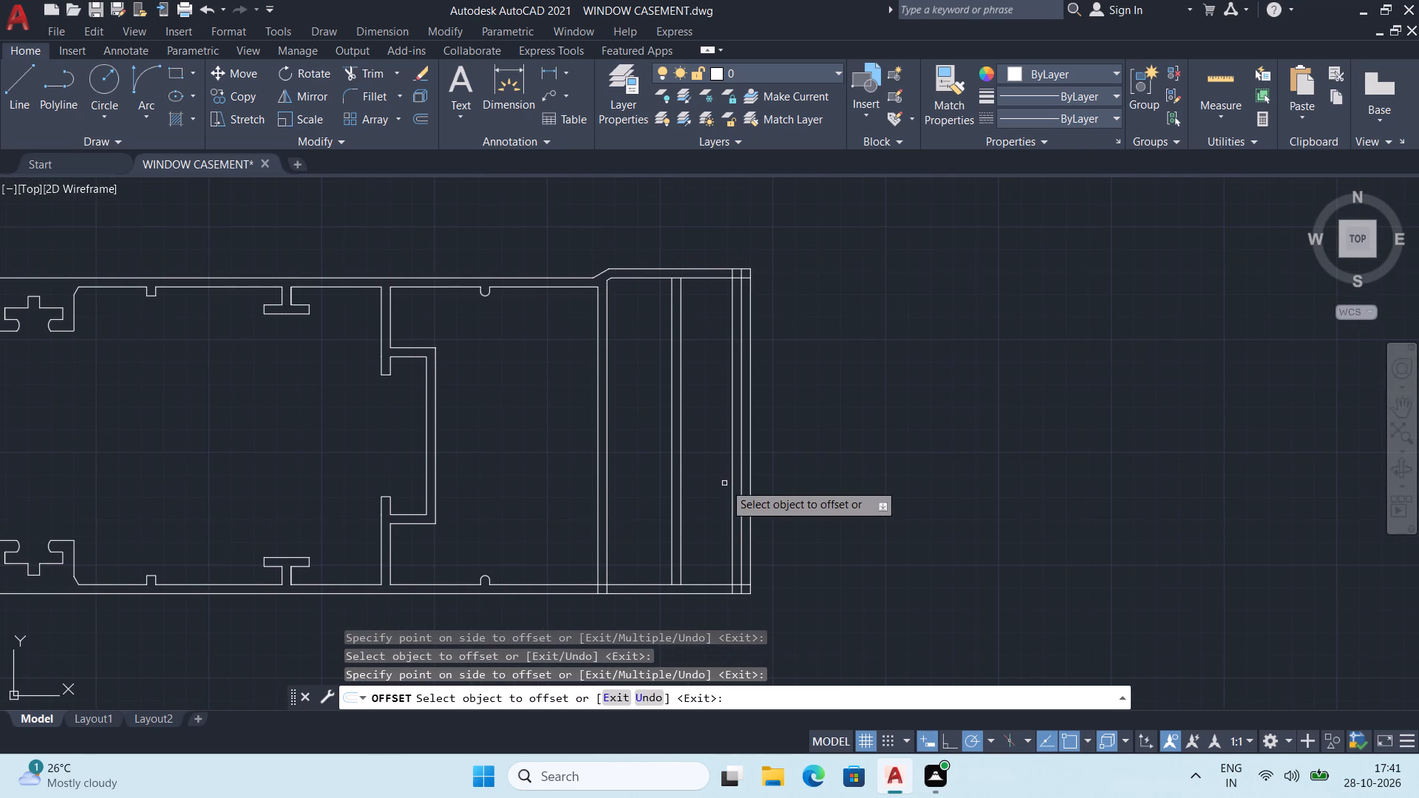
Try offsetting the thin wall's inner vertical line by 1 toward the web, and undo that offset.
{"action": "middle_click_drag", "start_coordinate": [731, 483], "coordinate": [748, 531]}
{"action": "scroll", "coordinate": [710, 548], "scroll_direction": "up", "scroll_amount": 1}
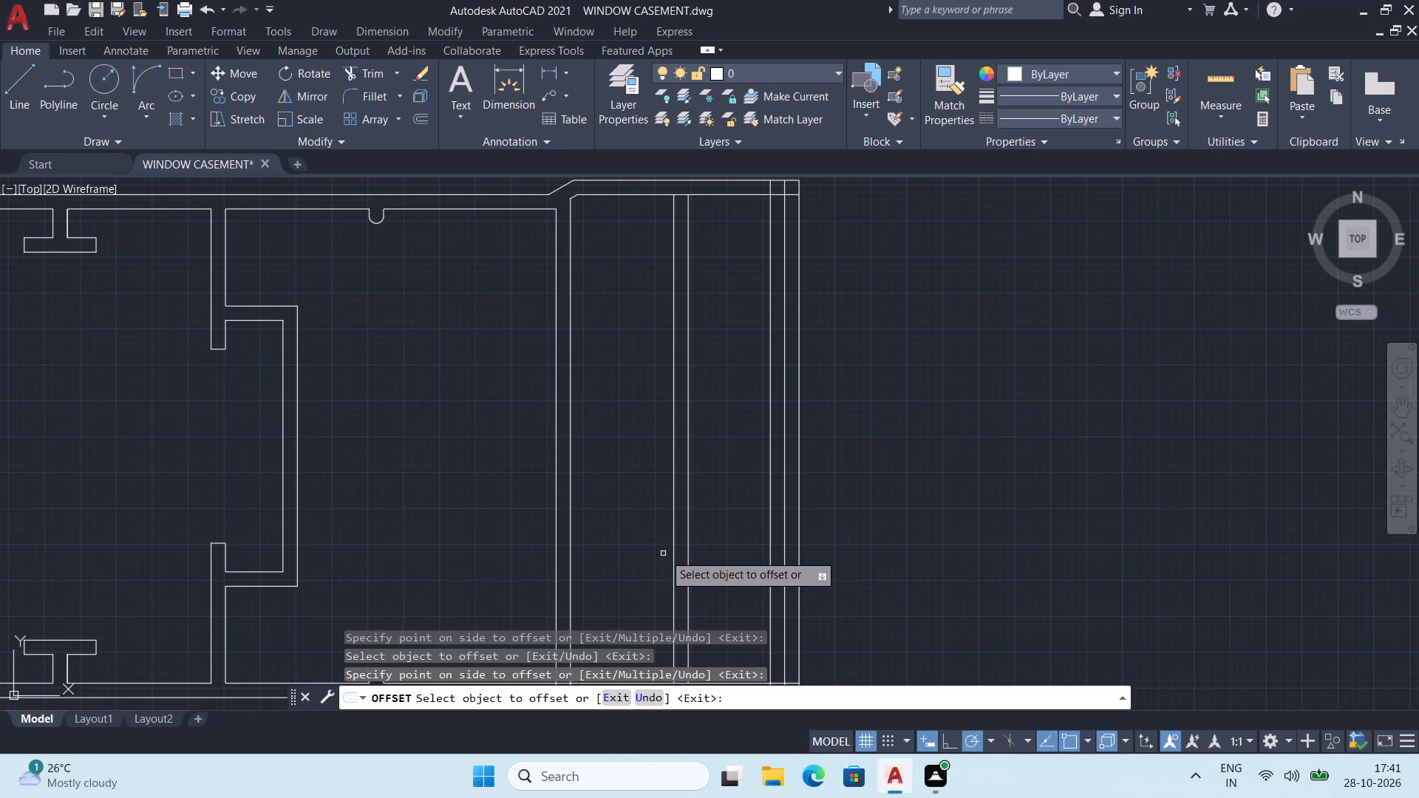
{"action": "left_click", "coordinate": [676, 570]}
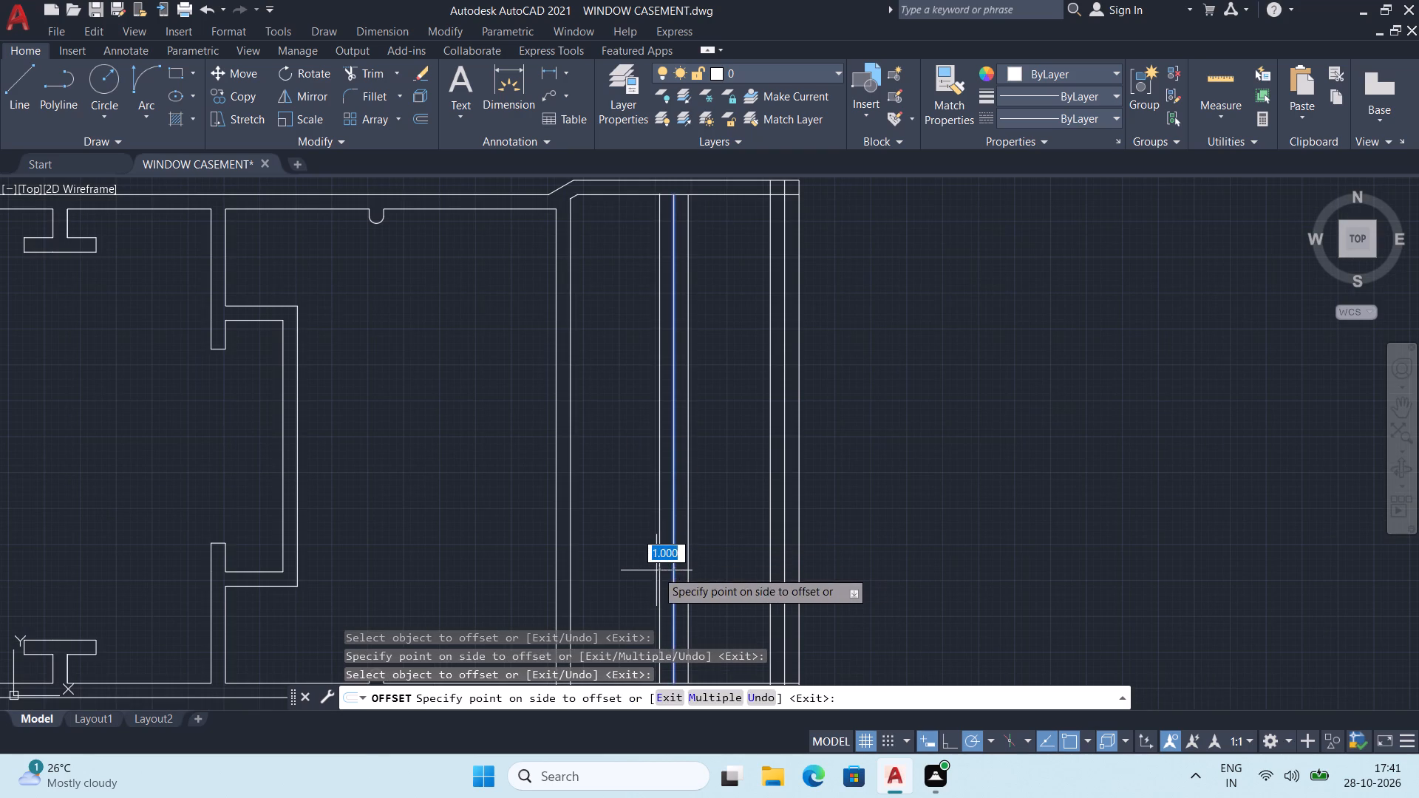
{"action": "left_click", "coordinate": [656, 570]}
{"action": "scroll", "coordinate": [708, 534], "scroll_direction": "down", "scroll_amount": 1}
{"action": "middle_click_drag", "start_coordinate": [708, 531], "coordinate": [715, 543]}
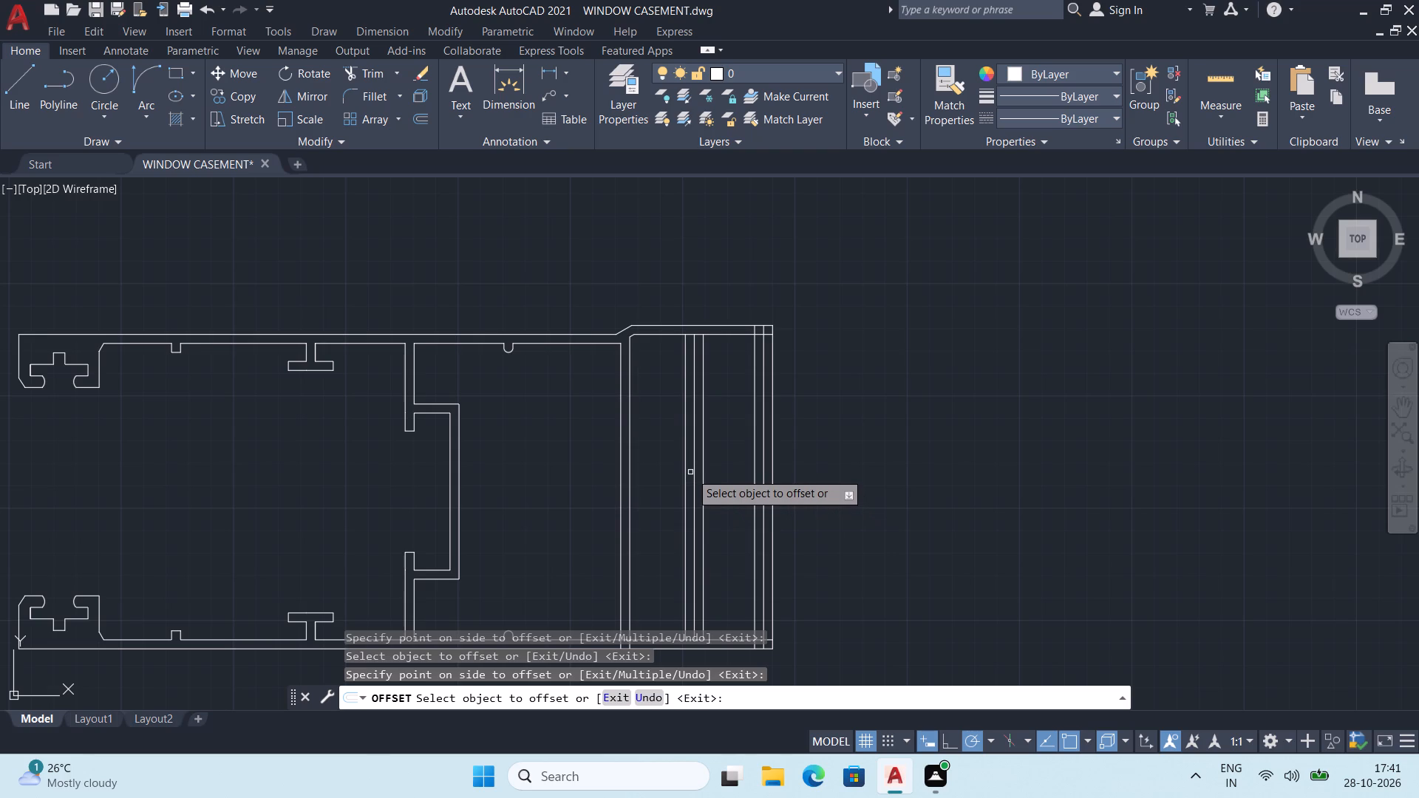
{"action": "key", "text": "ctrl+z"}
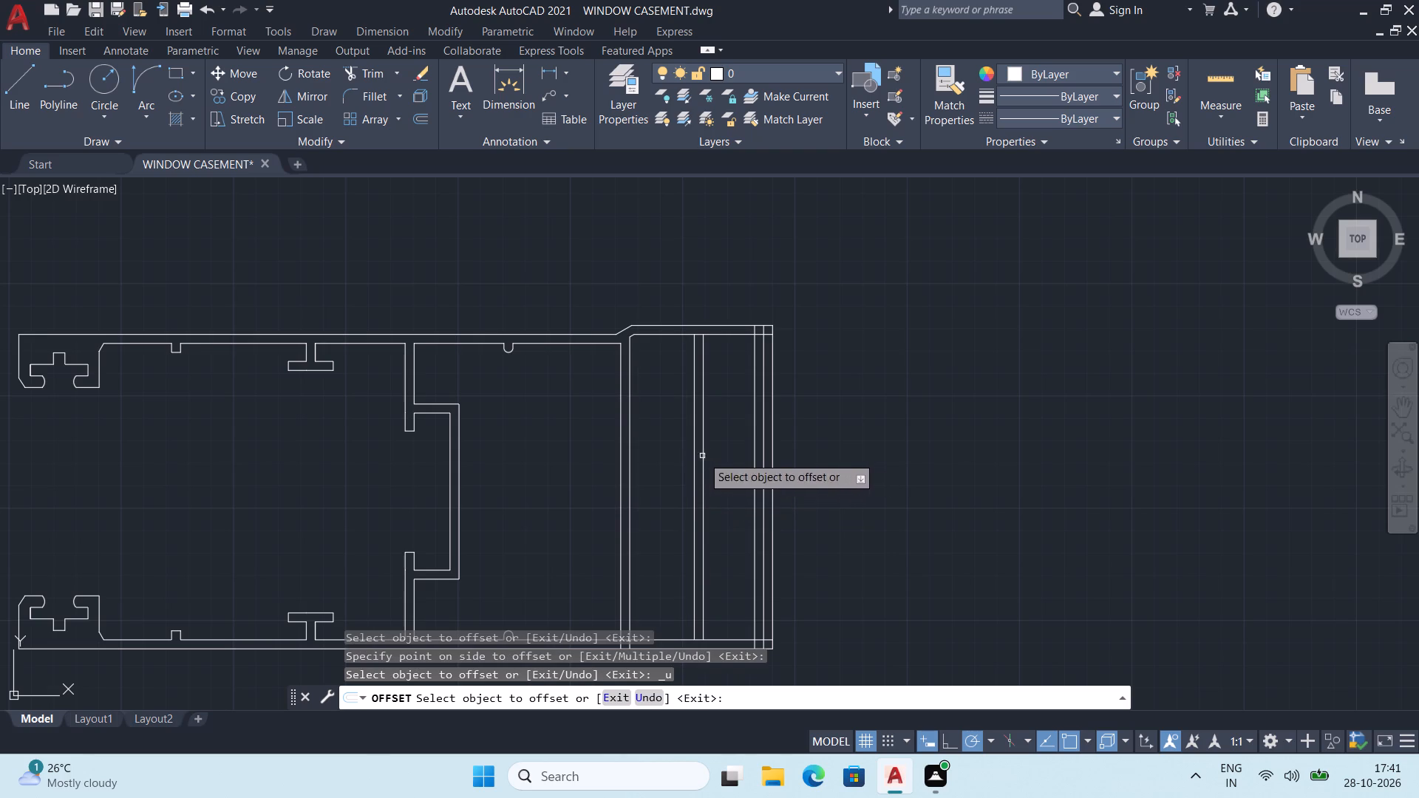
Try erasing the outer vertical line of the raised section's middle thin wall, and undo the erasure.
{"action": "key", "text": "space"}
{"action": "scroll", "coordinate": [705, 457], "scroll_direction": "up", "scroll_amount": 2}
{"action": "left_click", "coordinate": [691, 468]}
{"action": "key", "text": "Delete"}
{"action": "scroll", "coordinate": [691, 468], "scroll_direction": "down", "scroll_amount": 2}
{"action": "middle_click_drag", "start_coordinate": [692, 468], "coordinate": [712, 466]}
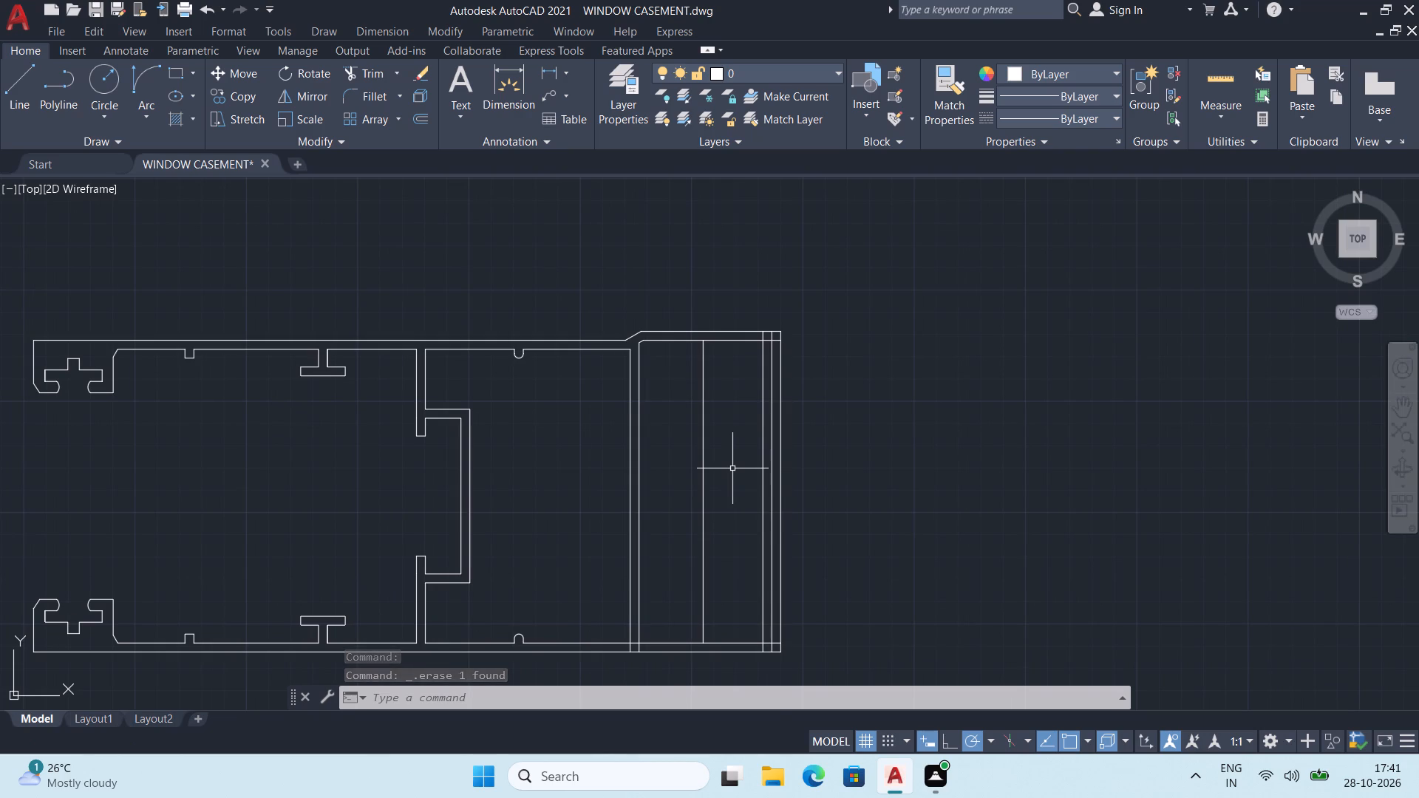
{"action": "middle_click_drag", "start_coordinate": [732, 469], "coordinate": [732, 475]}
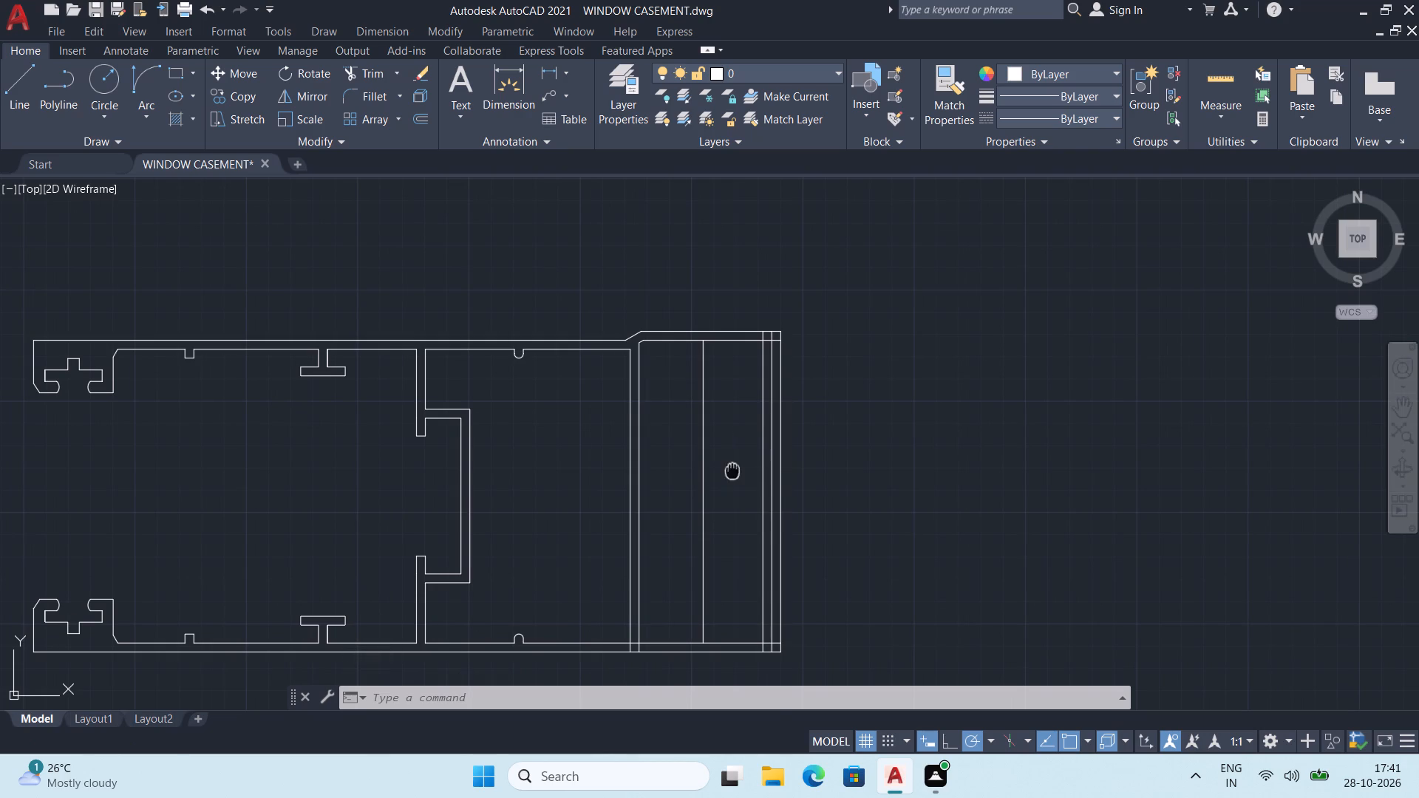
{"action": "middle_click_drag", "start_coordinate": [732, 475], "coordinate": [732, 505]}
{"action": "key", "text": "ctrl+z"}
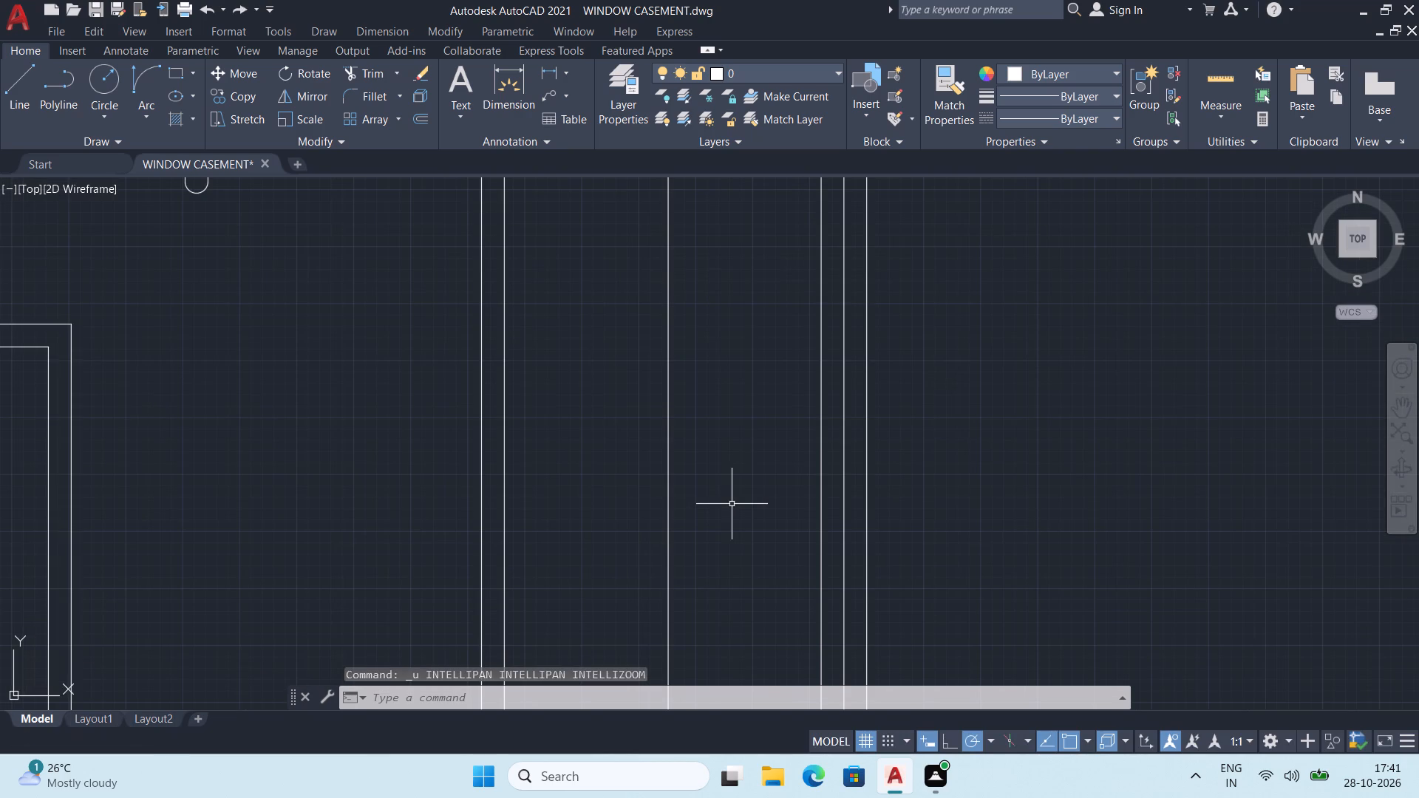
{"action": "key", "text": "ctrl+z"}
Trim the outermost closing end line between the top and bottom walls, leaving only the short wall ends.
{"action": "scroll", "coordinate": [732, 503], "scroll_direction": "down", "scroll_amount": 3}
{"action": "middle_click_drag", "start_coordinate": [763, 485], "coordinate": [760, 507]}
{"action": "scroll", "coordinate": [760, 507], "scroll_direction": "up", "scroll_amount": 2}
{"action": "middle_click_drag", "start_coordinate": [766, 464], "coordinate": [766, 492]}
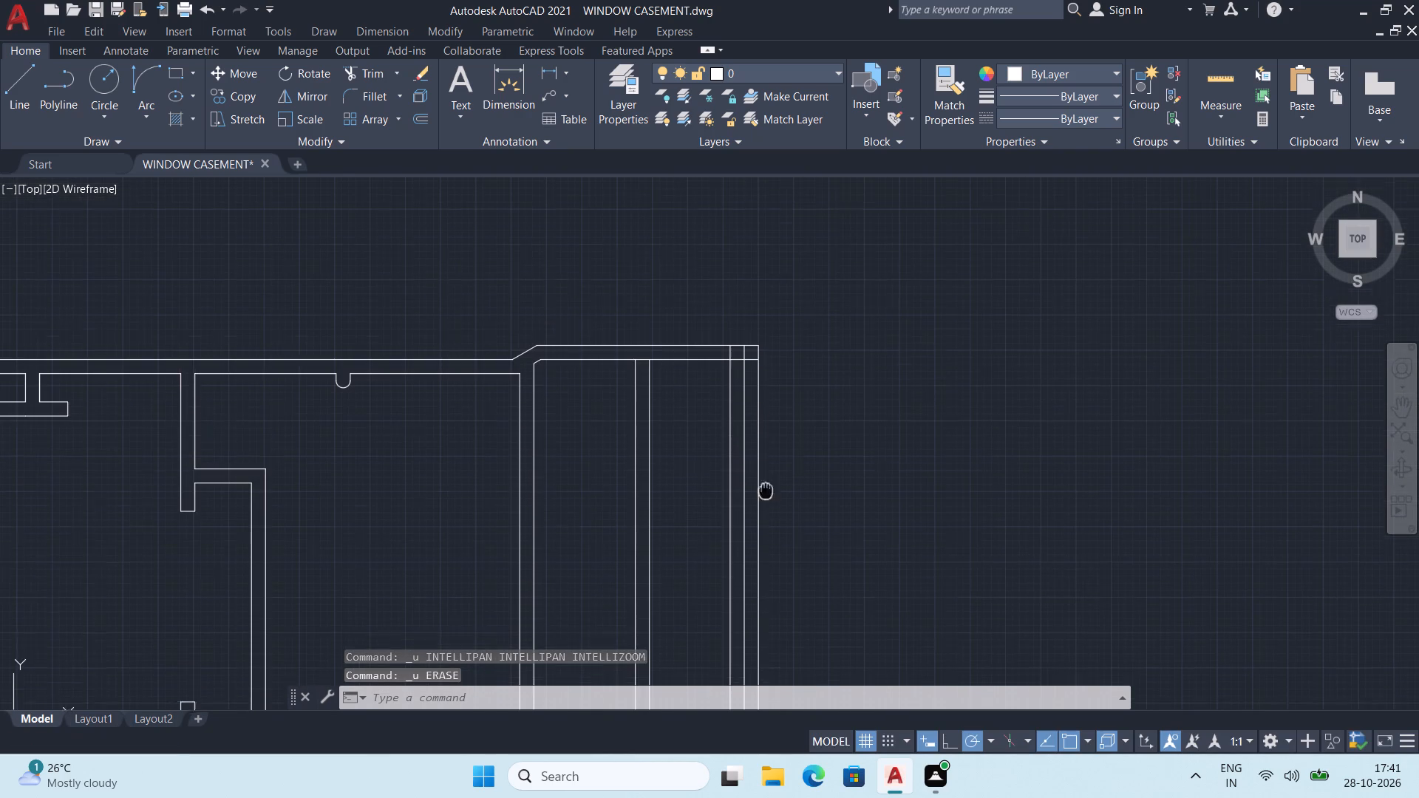
{"action": "middle_click_drag", "start_coordinate": [766, 492], "coordinate": [766, 498]}
{"action": "middle_click_drag", "start_coordinate": [757, 533], "coordinate": [767, 477]}
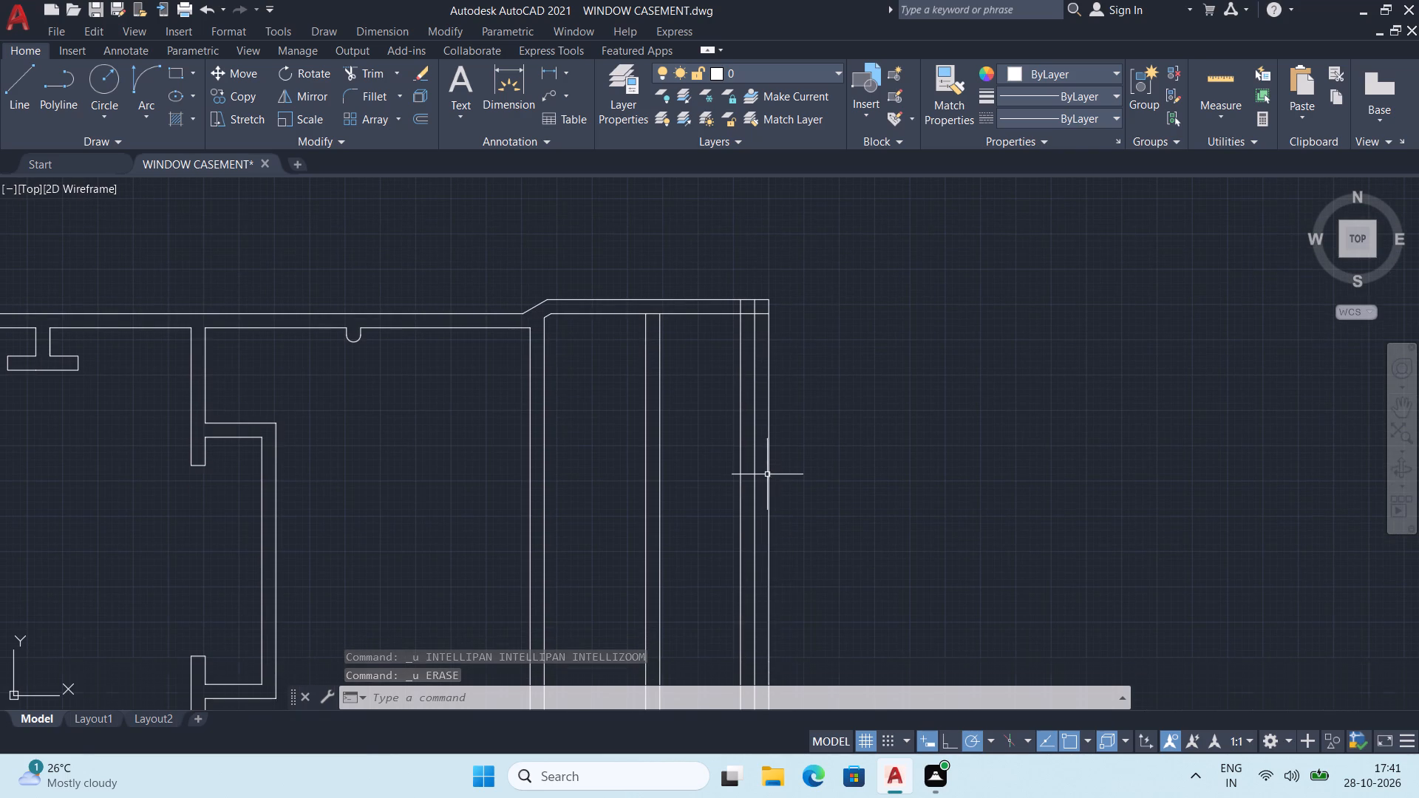
{"action": "type", "text": "tr"}
{"action": "key", "text": "Return"}
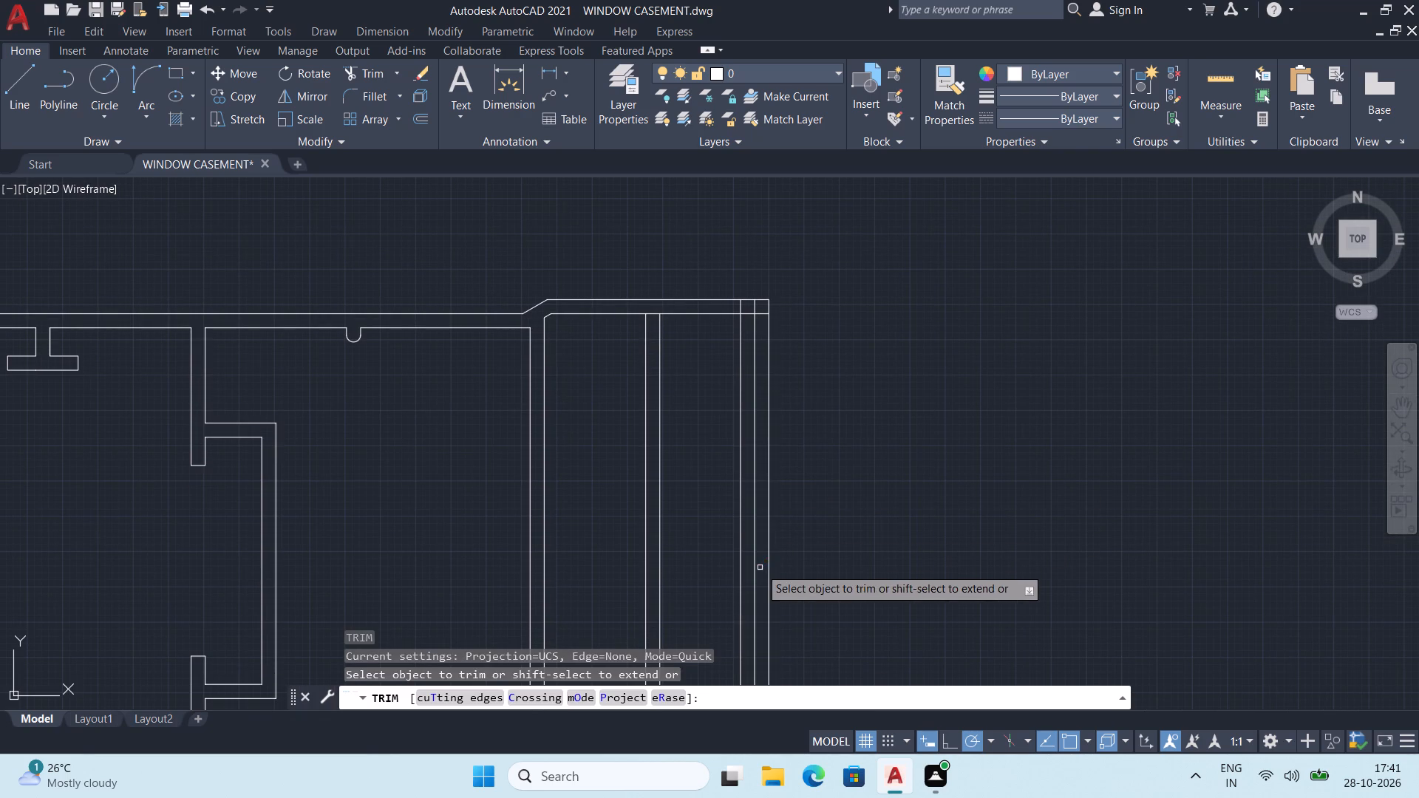
{"action": "scroll", "coordinate": [768, 582], "scroll_direction": "down", "scroll_amount": 1}
{"action": "middle_click_drag", "start_coordinate": [768, 582], "coordinate": [767, 431]}
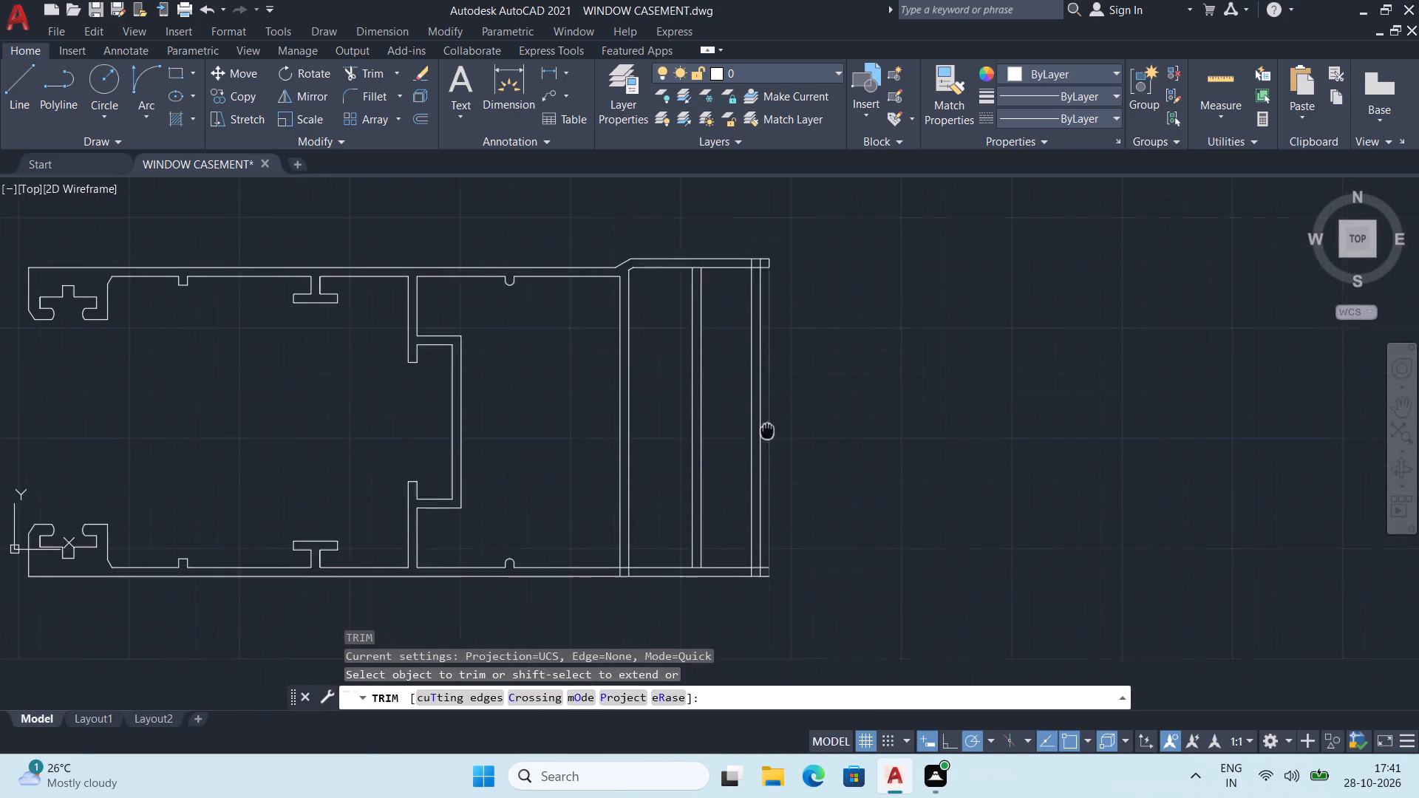
{"action": "middle_click_drag", "start_coordinate": [767, 431], "coordinate": [761, 392]}
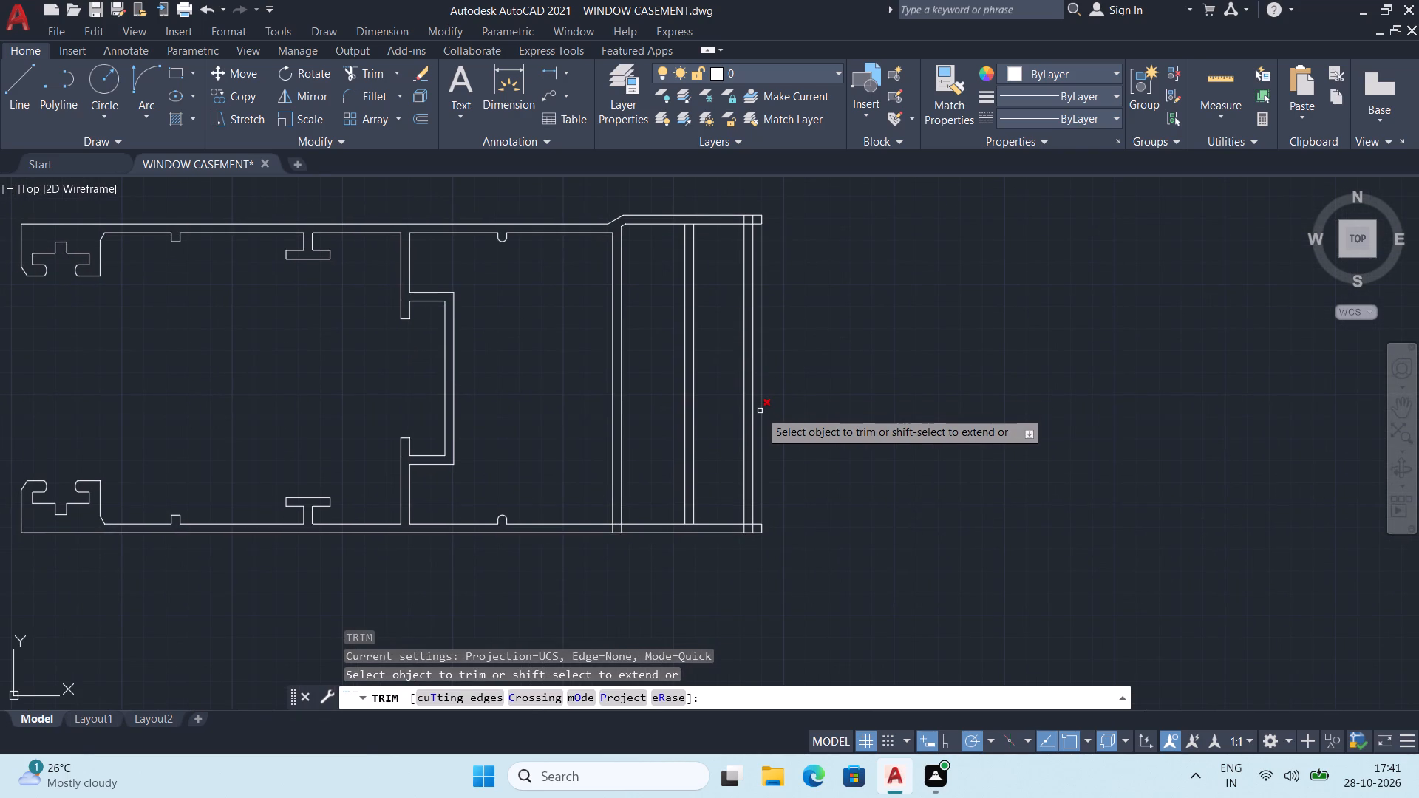
{"action": "left_click", "coordinate": [760, 411]}
{"action": "middle_click_drag", "start_coordinate": [823, 406], "coordinate": [748, 408]}
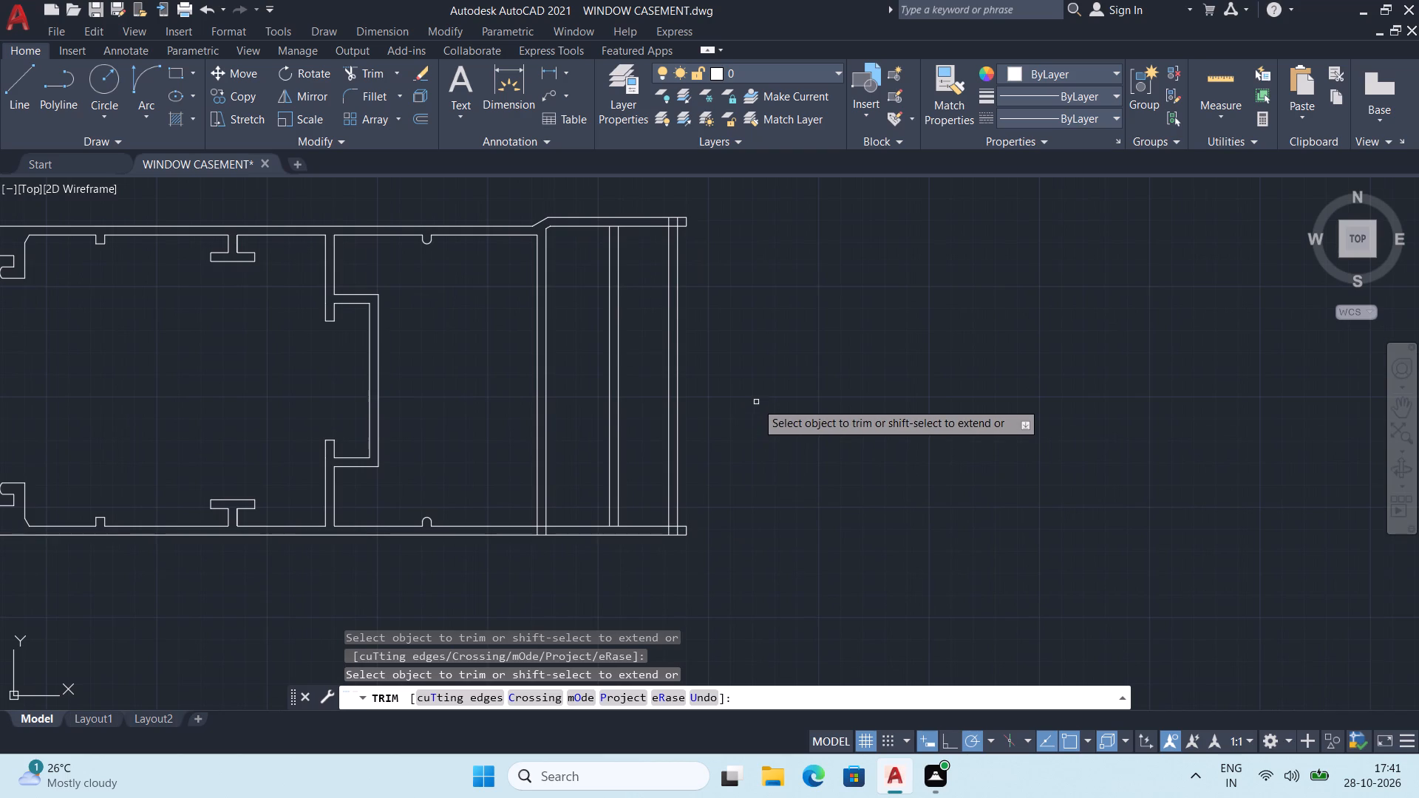
{"action": "key", "text": "space"}
Draw a line 3 units down from the top of the middle thin wall's outer line and across to its inner line.
{"action": "middle_click_drag", "start_coordinate": [758, 411], "coordinate": [758, 502]}
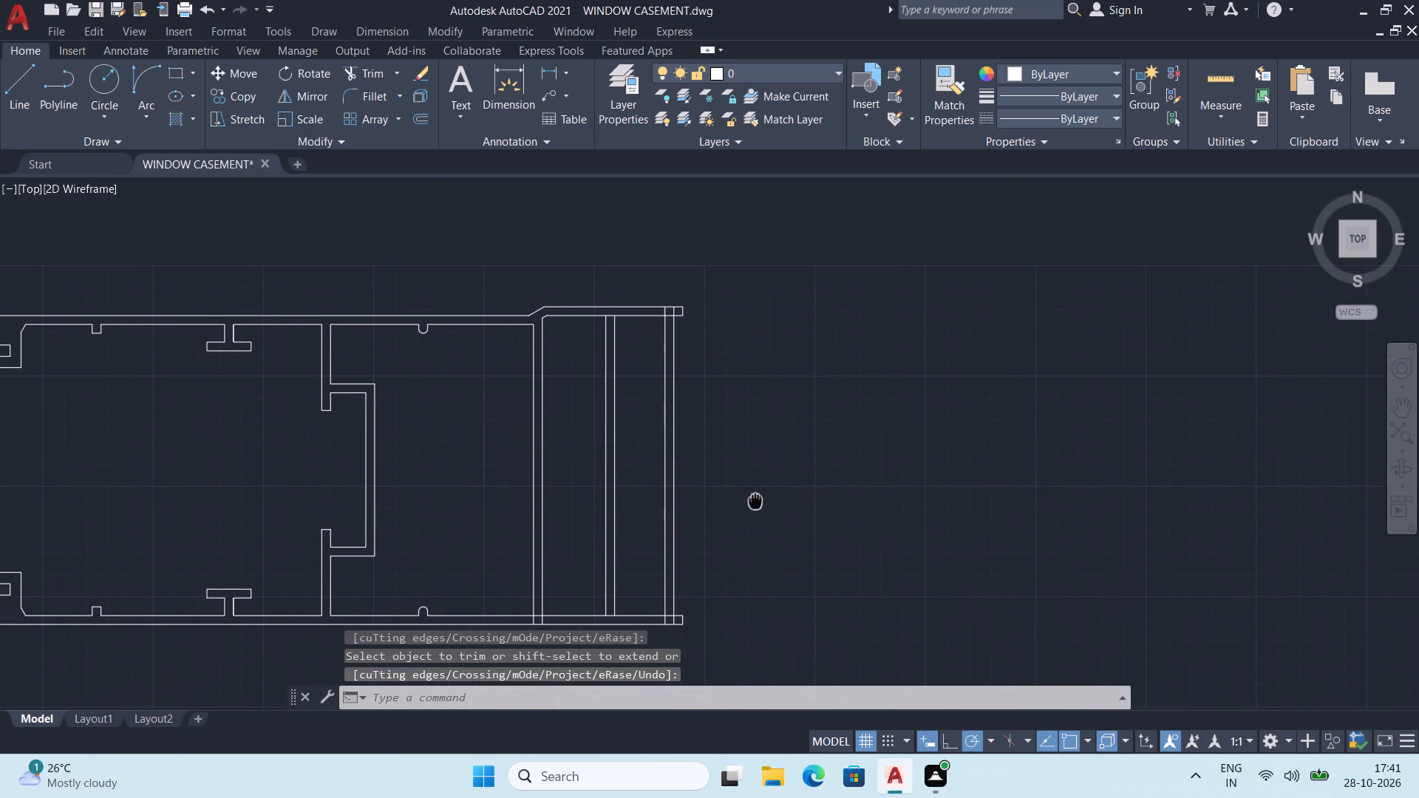
{"action": "middle_click_drag", "start_coordinate": [758, 502], "coordinate": [791, 543]}
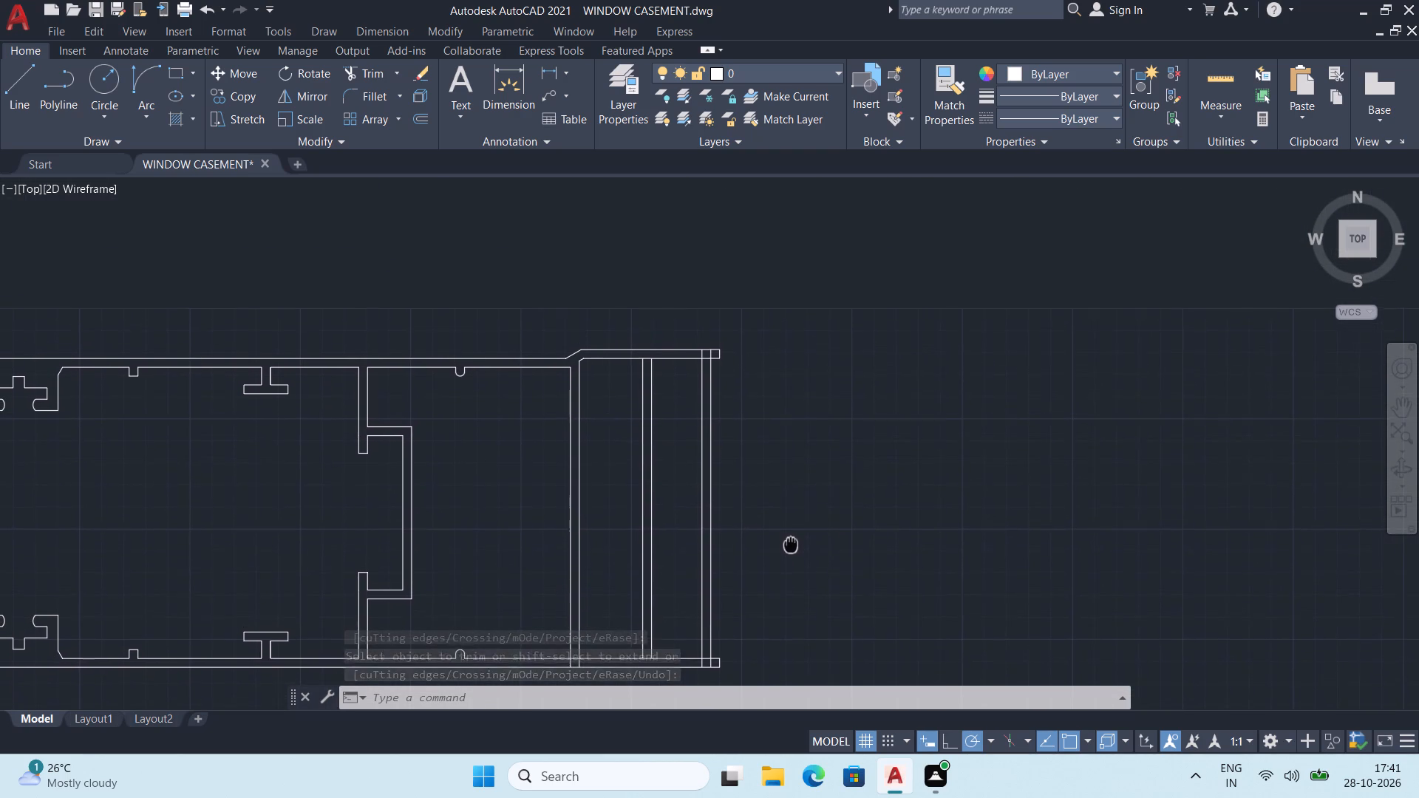
{"action": "middle_click_drag", "start_coordinate": [791, 543], "coordinate": [791, 550]}
{"action": "scroll", "coordinate": [729, 494], "scroll_direction": "up", "scroll_amount": 1}
{"action": "middle_click_drag", "start_coordinate": [775, 494], "coordinate": [786, 554]}
{"action": "middle_click_drag", "start_coordinate": [768, 505], "coordinate": [772, 524]}
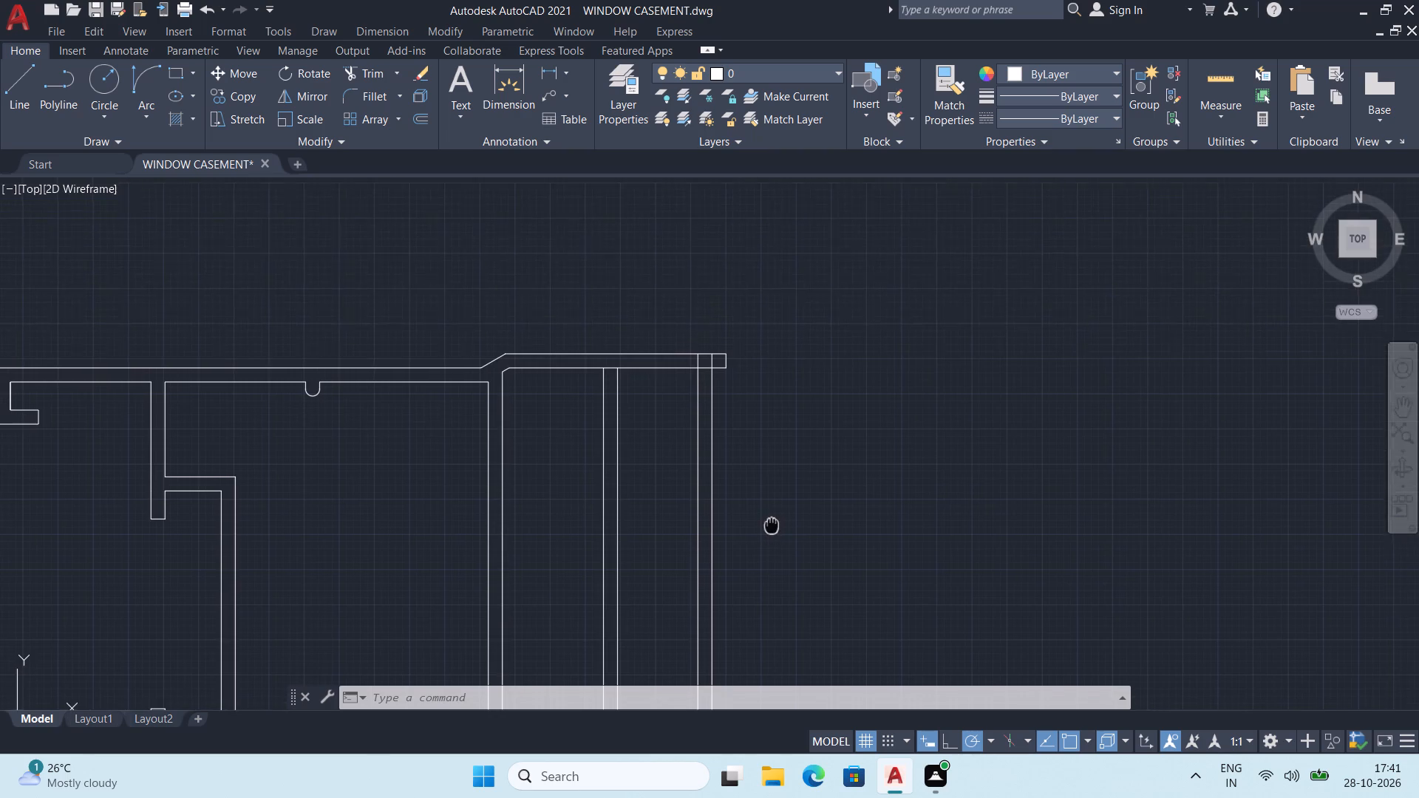
{"action": "middle_click_drag", "start_coordinate": [772, 524], "coordinate": [772, 525]}
{"action": "scroll", "coordinate": [618, 420], "scroll_direction": "up", "scroll_amount": 3}
{"action": "middle_click_drag", "start_coordinate": [619, 398], "coordinate": [625, 464]}
{"action": "scroll", "coordinate": [675, 458], "scroll_direction": "down", "scroll_amount": 1}
{"action": "middle_click_drag", "start_coordinate": [676, 454], "coordinate": [678, 488]}
{"action": "key", "text": "l"}
{"action": "key", "text": "Return"}
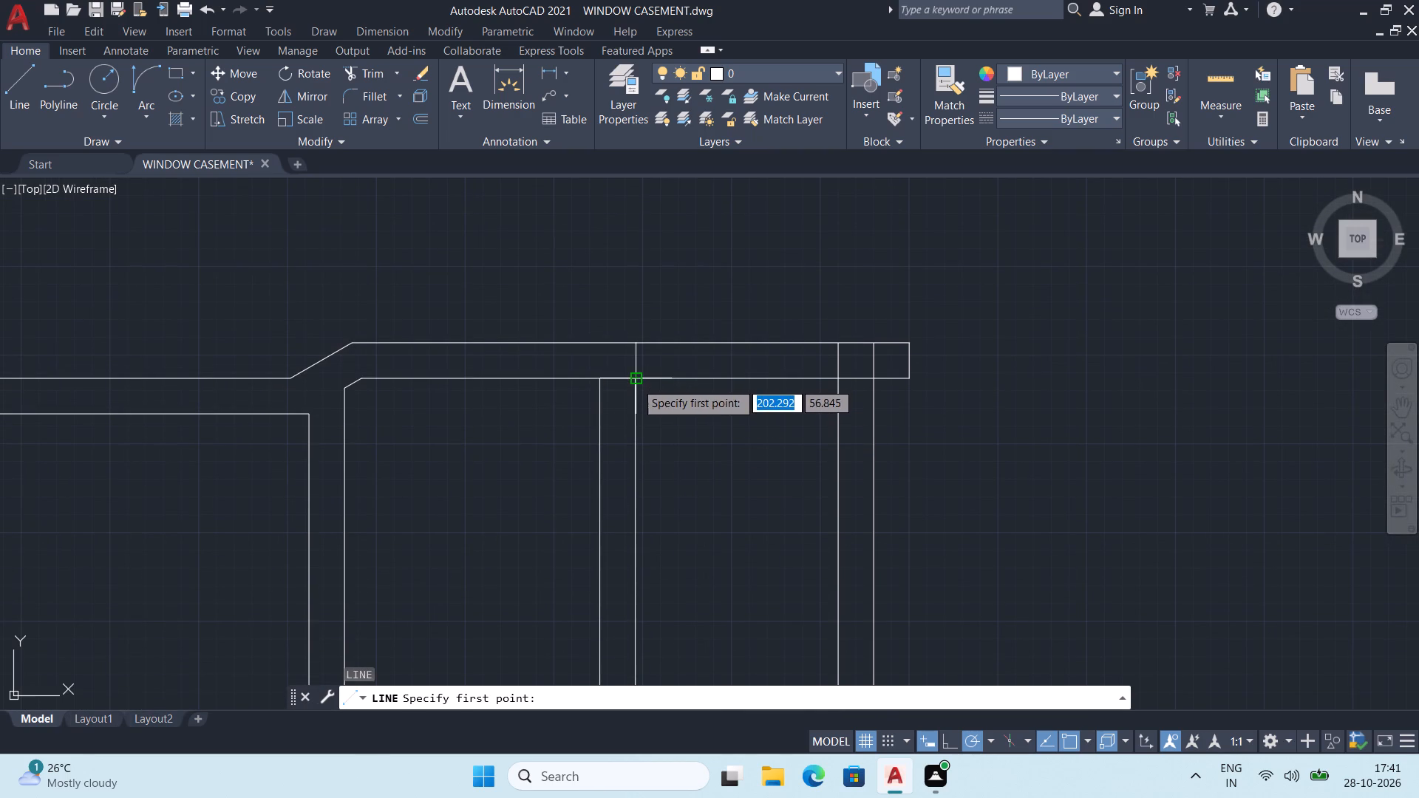
{"action": "left_click", "coordinate": [636, 382]}
{"action": "middle_click_drag", "start_coordinate": [635, 513], "coordinate": [647, 435]}
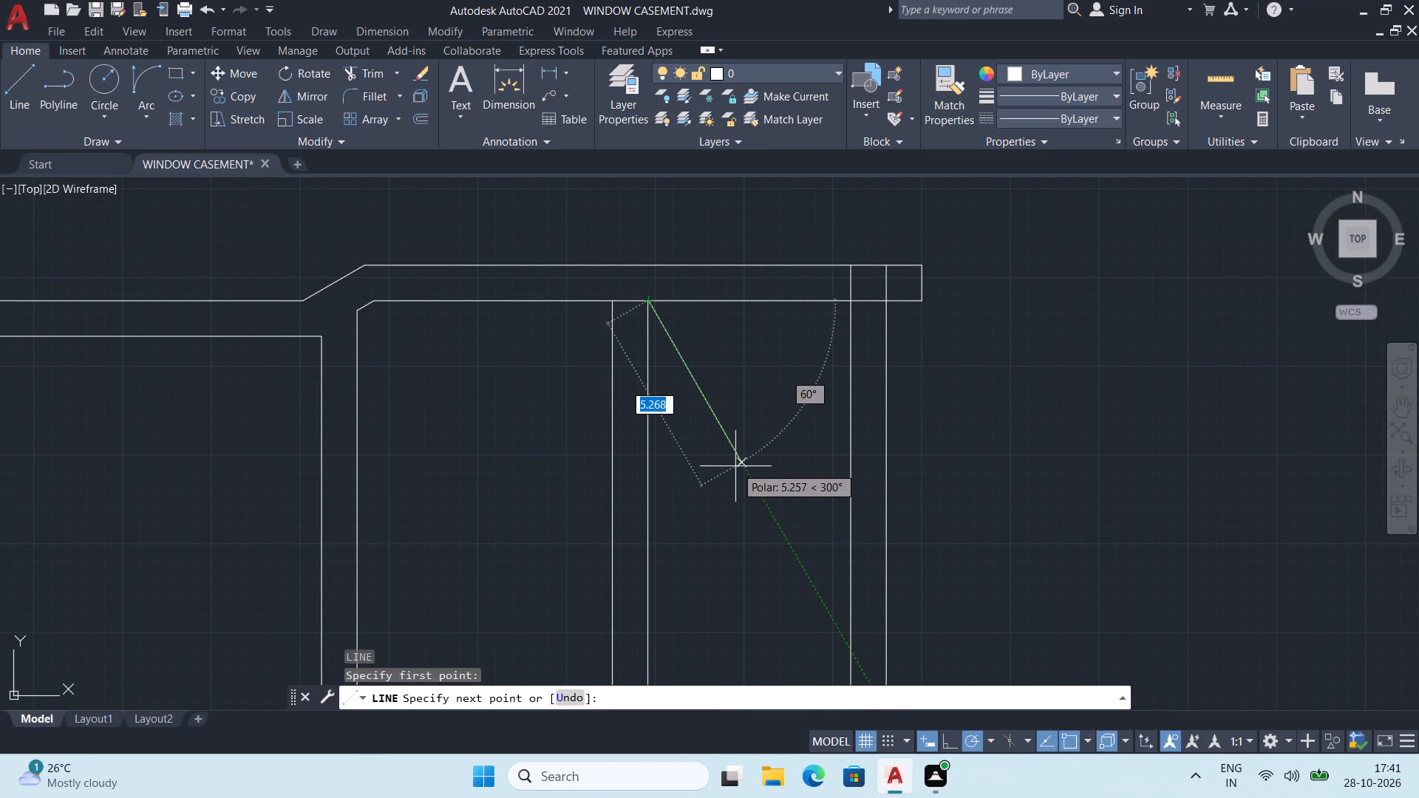
{"action": "key", "text": "F8"}
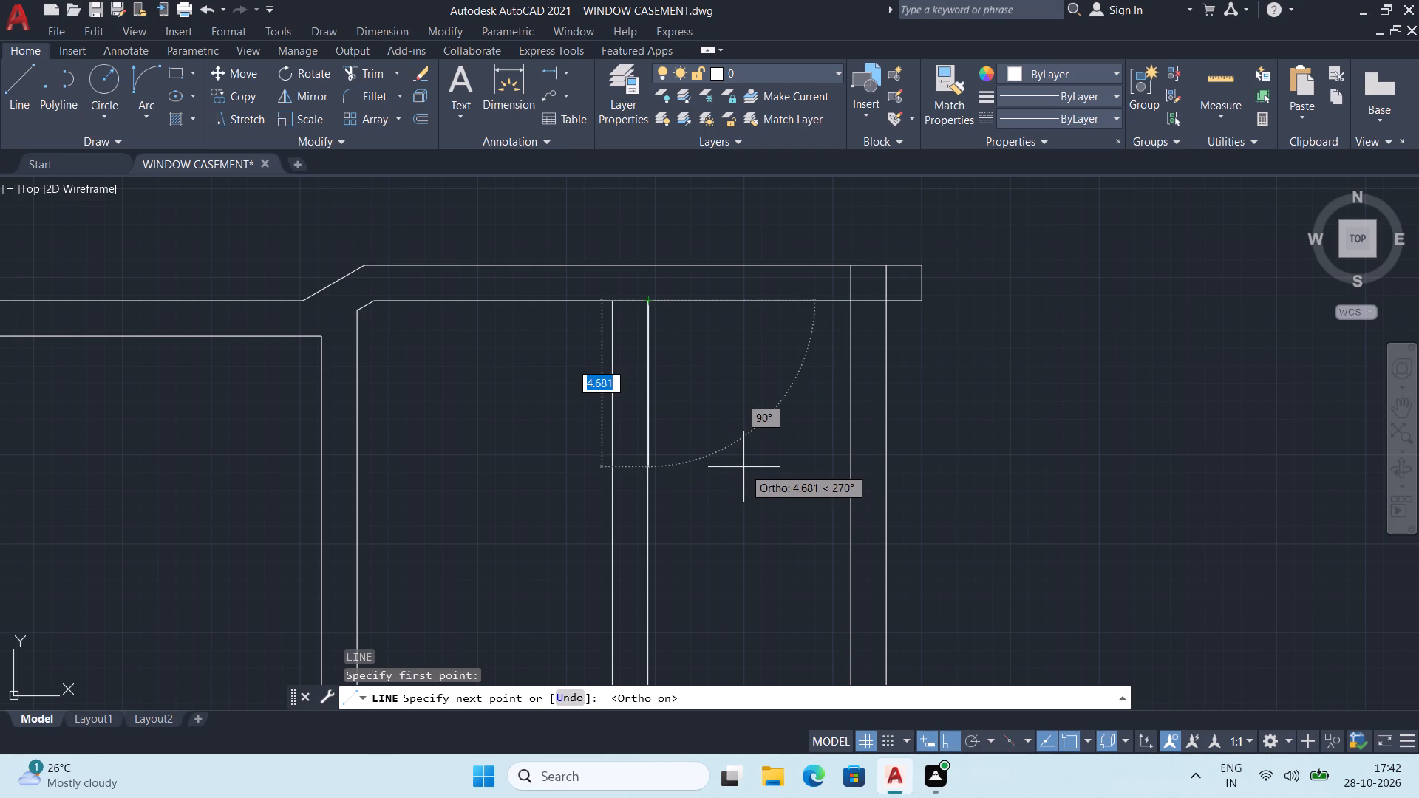
{"action": "key", "text": "1"}
{"action": "key", "text": "Return"}
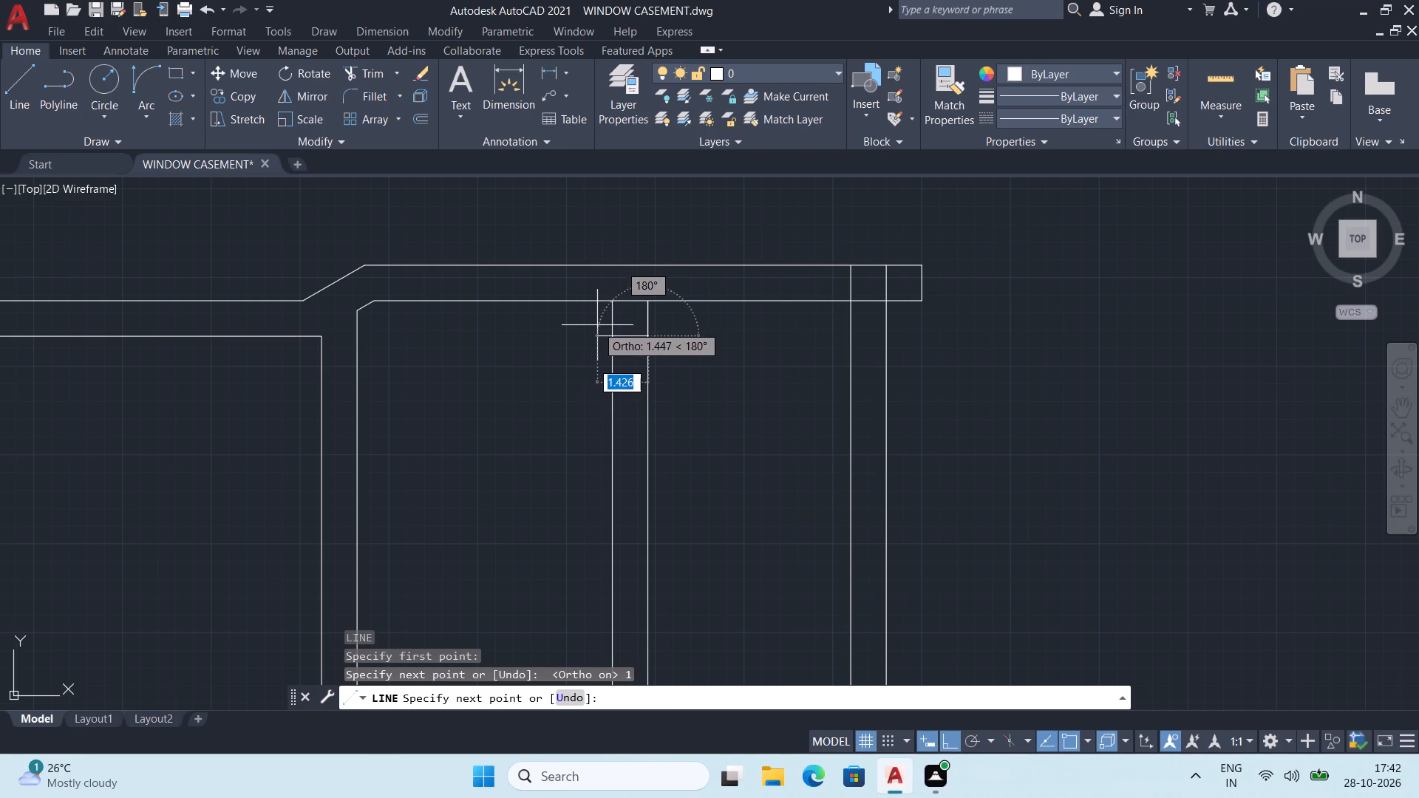
{"action": "middle_click_drag", "start_coordinate": [683, 374], "coordinate": [707, 324]}
{"action": "scroll", "coordinate": [707, 327], "scroll_direction": "down", "scroll_amount": 2}
{"action": "scroll", "coordinate": [708, 392], "scroll_direction": "down", "scroll_amount": 2}
{"action": "middle_click_drag", "start_coordinate": [708, 394], "coordinate": [665, 403]}
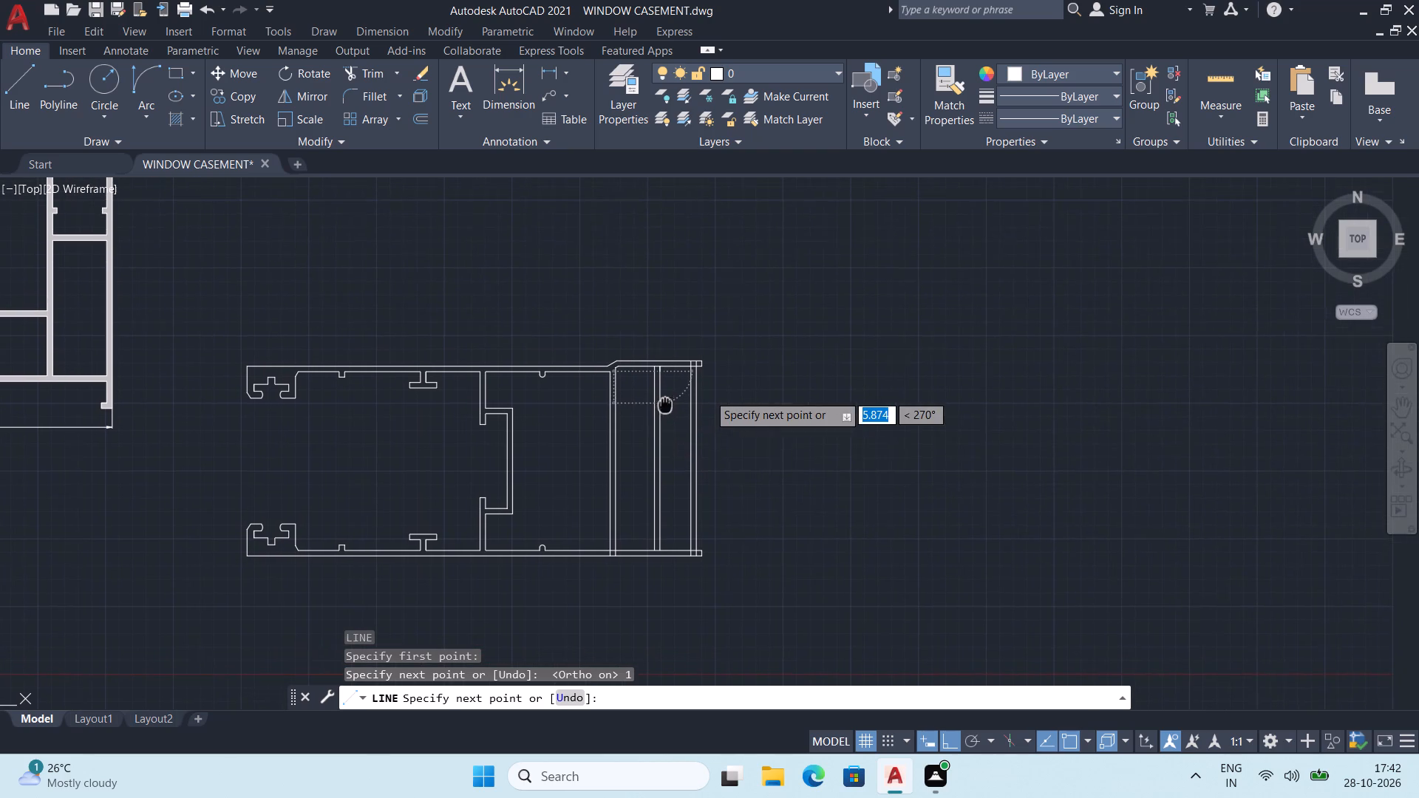
{"action": "middle_click_drag", "start_coordinate": [665, 403], "coordinate": [665, 404]}
{"action": "key", "text": "ctrl+z"}
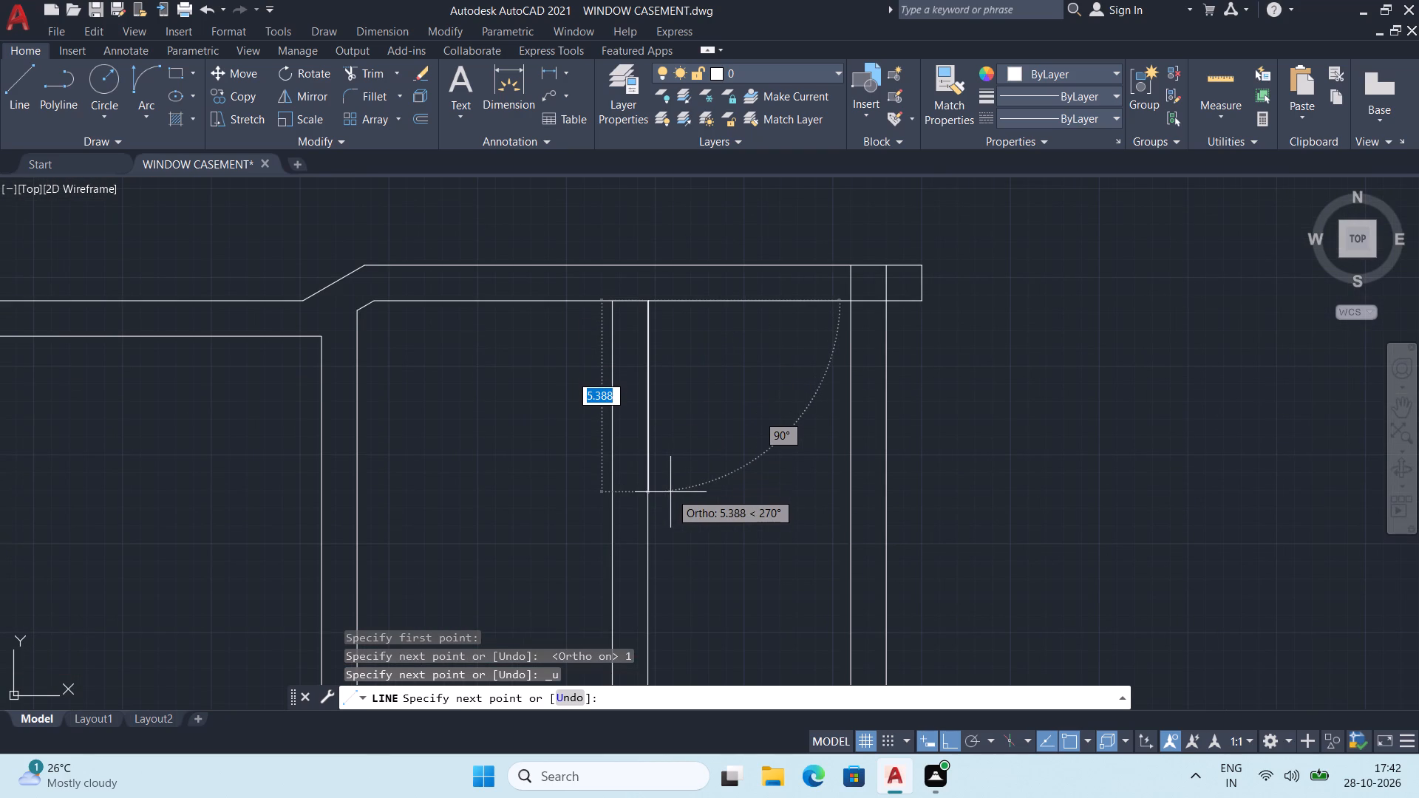
{"action": "key", "text": "3"}
{"action": "key", "text": "Return"}
{"action": "middle_click_drag", "start_coordinate": [534, 456], "coordinate": [549, 455]}
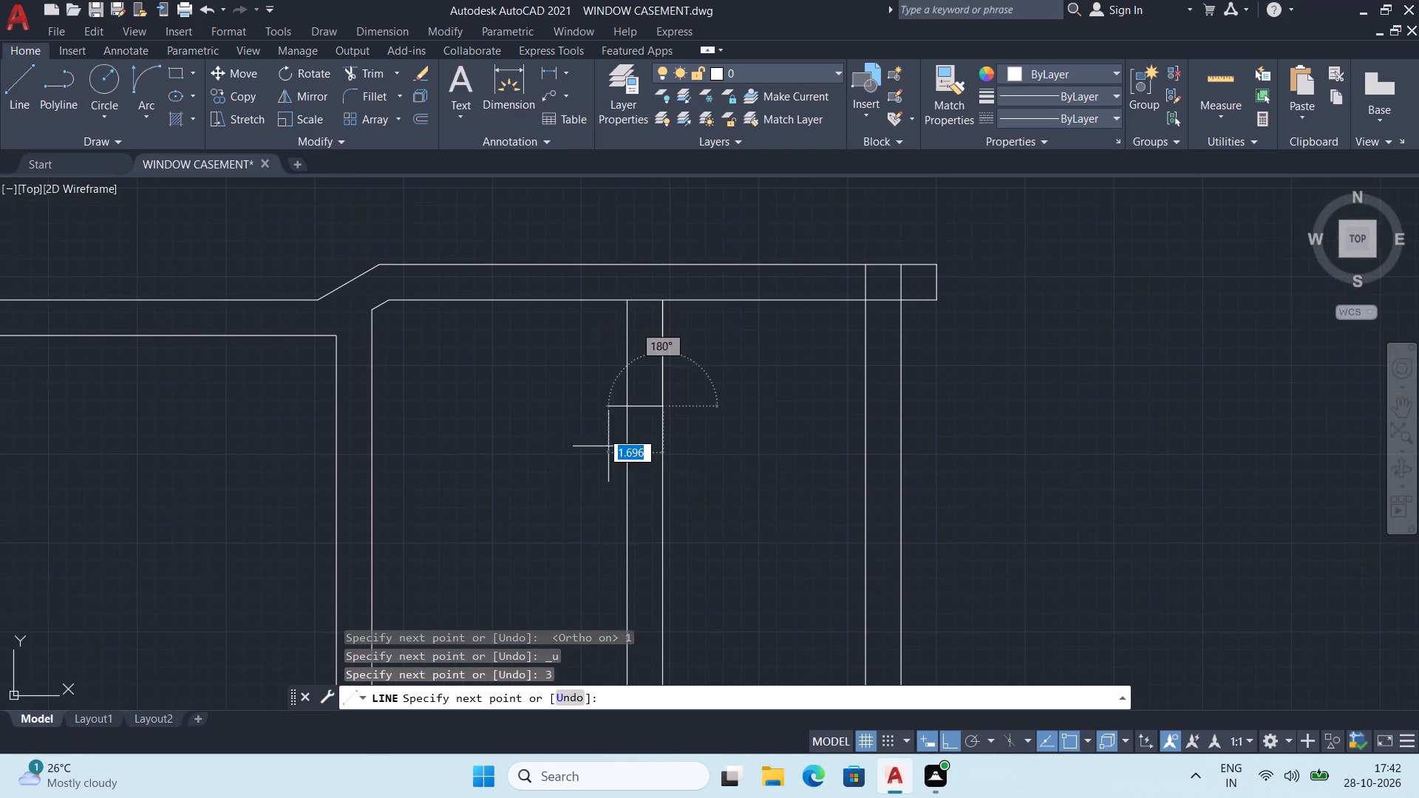
{"action": "scroll", "coordinate": [625, 434], "scroll_direction": "up", "scroll_amount": 2}
{"action": "left_click", "coordinate": [624, 362]}
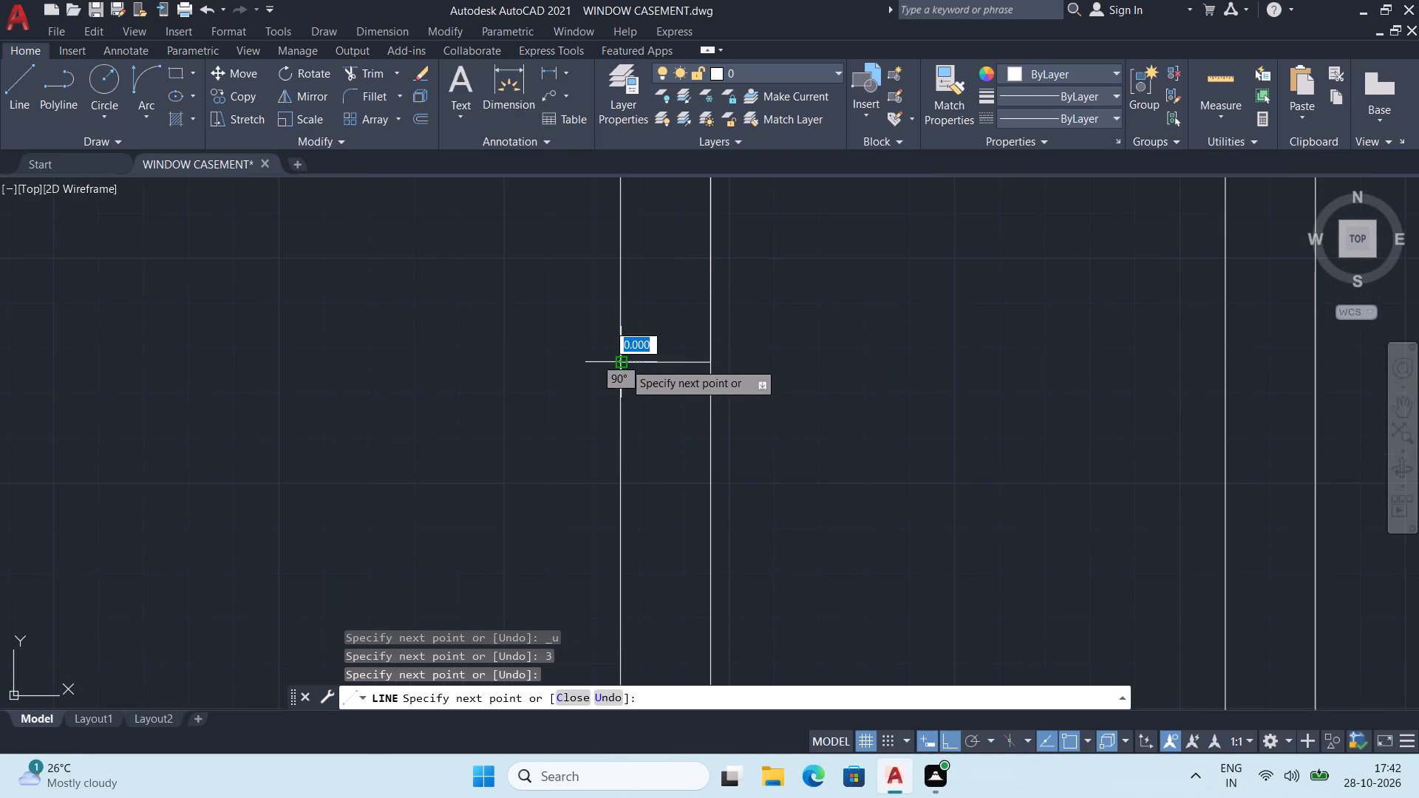
{"action": "key", "text": "Escape"}
Draw a line 5 units down from the top wall's inner line along the end wall's outer line, and across to its inner line.
{"action": "scroll", "coordinate": [624, 362], "scroll_direction": "down", "scroll_amount": 2}
{"action": "middle_click_drag", "start_coordinate": [704, 392], "coordinate": [638, 407]}
{"action": "scroll", "coordinate": [646, 400], "scroll_direction": "down", "scroll_amount": 2}
{"action": "middle_click_drag", "start_coordinate": [650, 390], "coordinate": [636, 298]}
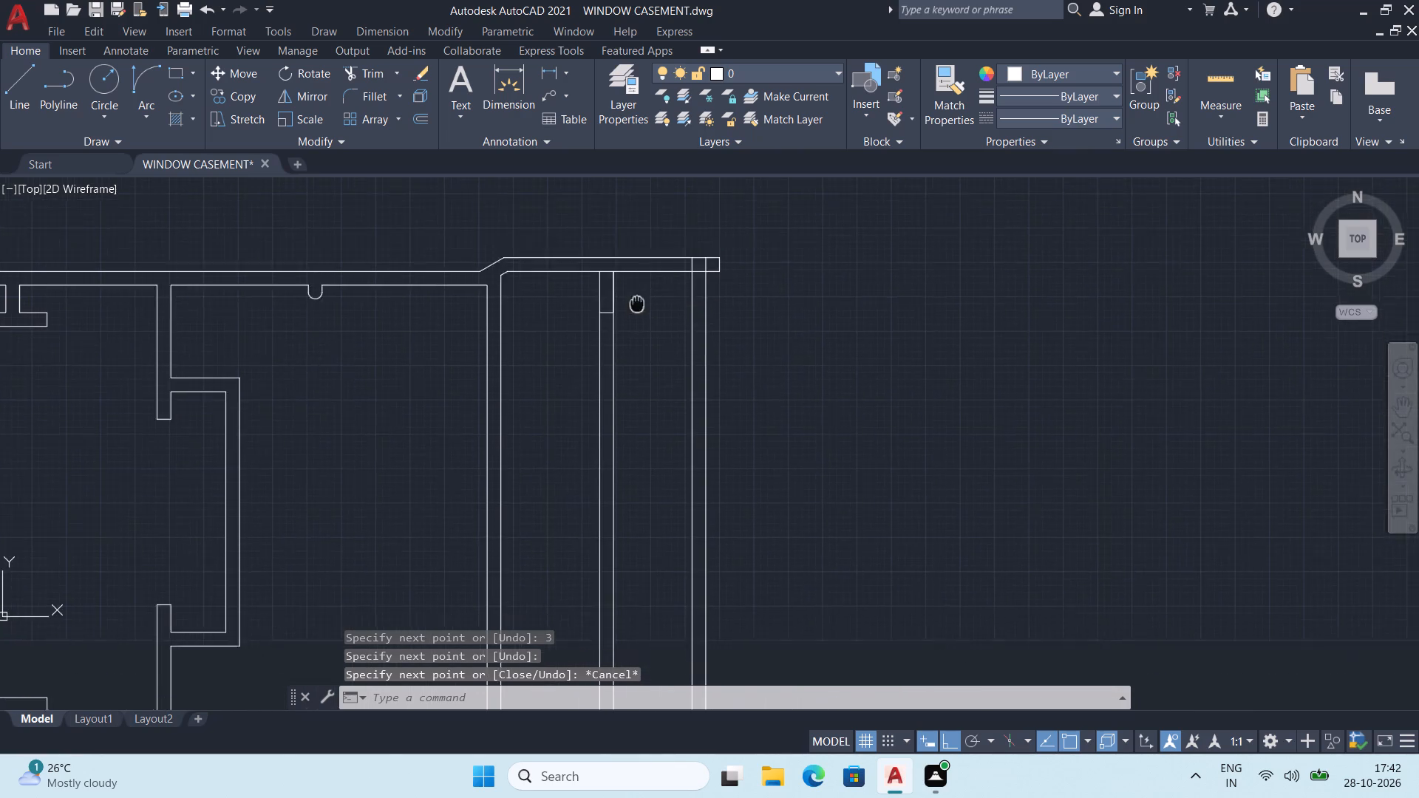
{"action": "middle_click_drag", "start_coordinate": [636, 298], "coordinate": [635, 290]}
{"action": "middle_click_drag", "start_coordinate": [650, 295], "coordinate": [648, 352]}
{"action": "middle_click_drag", "start_coordinate": [648, 352], "coordinate": [677, 398]}
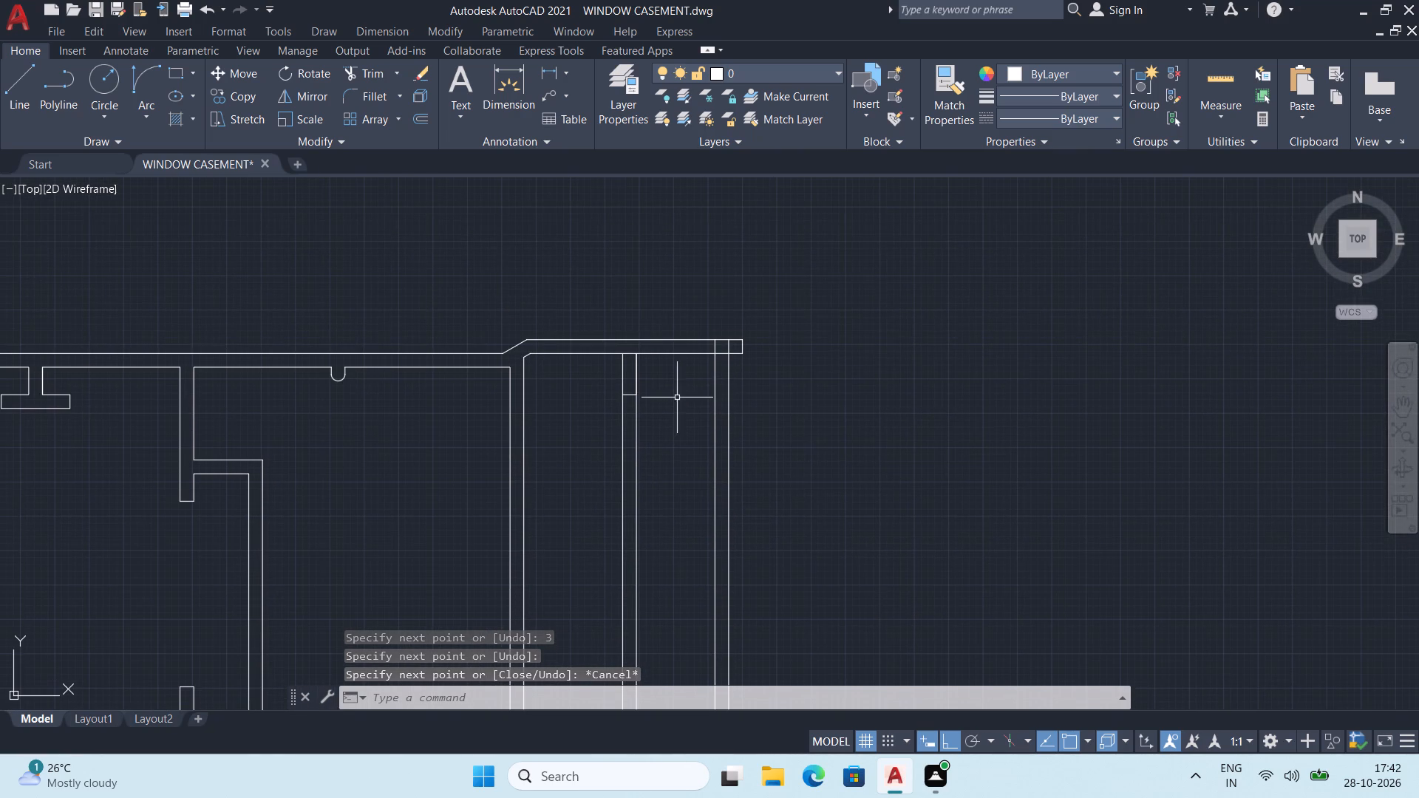
{"action": "key", "text": "l"}
{"action": "key", "text": "Return"}
{"action": "scroll", "coordinate": [743, 364], "scroll_direction": "up", "scroll_amount": 3}
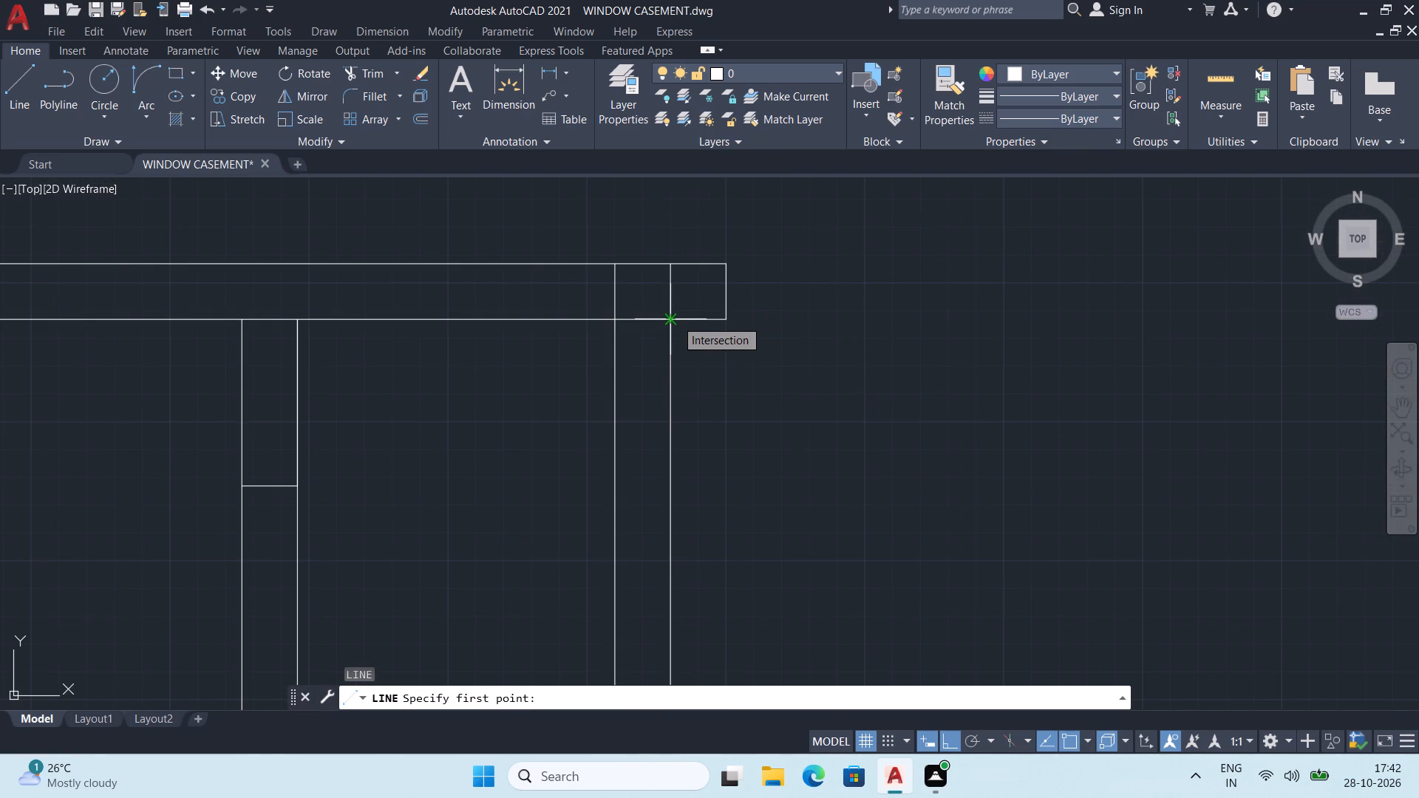
{"action": "left_click", "coordinate": [674, 319]}
{"action": "middle_click_drag", "start_coordinate": [687, 518], "coordinate": [693, 373]}
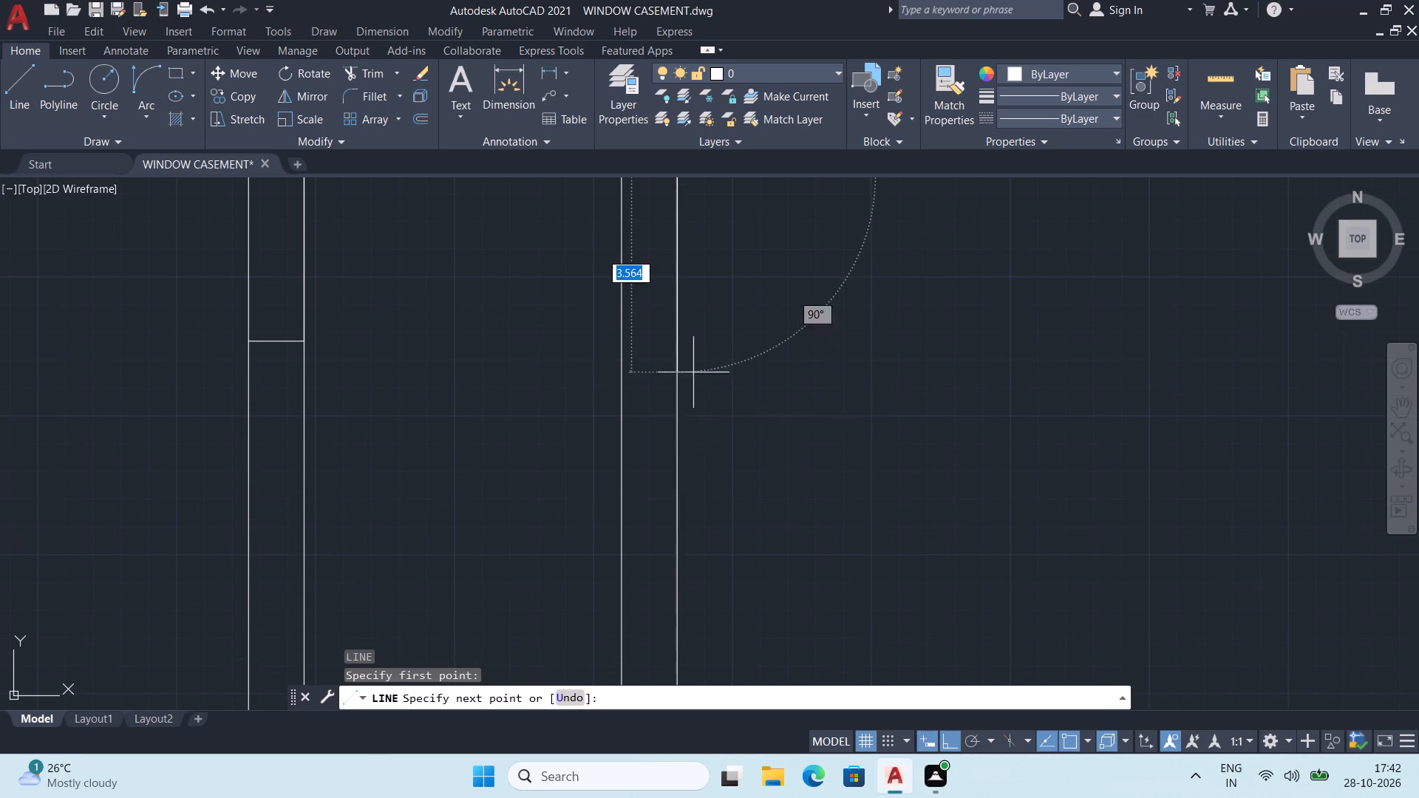
{"action": "key", "text": "5"}
{"action": "key", "text": "Return"}
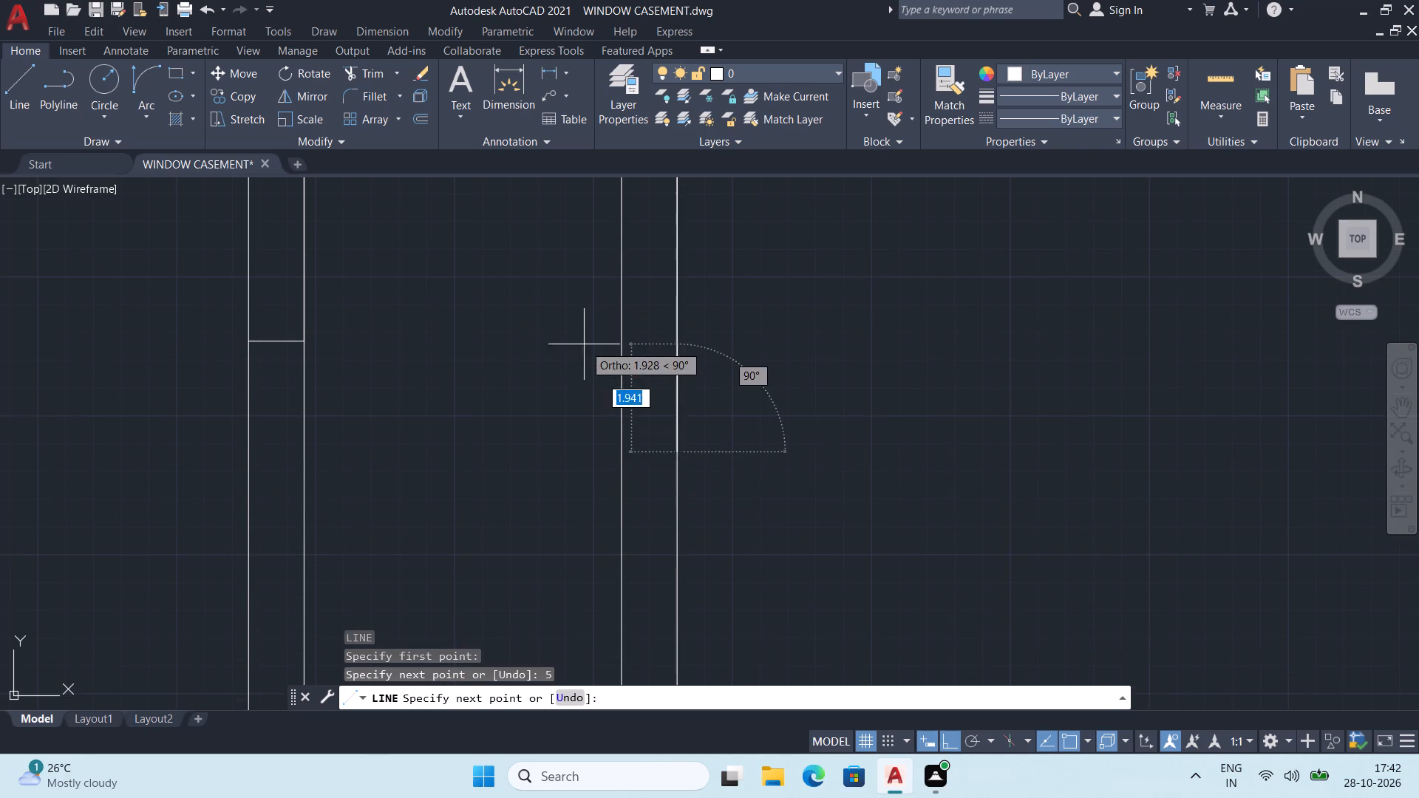
{"action": "middle_click_drag", "start_coordinate": [584, 344], "coordinate": [593, 396]}
{"action": "scroll", "coordinate": [637, 525], "scroll_direction": "up", "scroll_amount": 2}
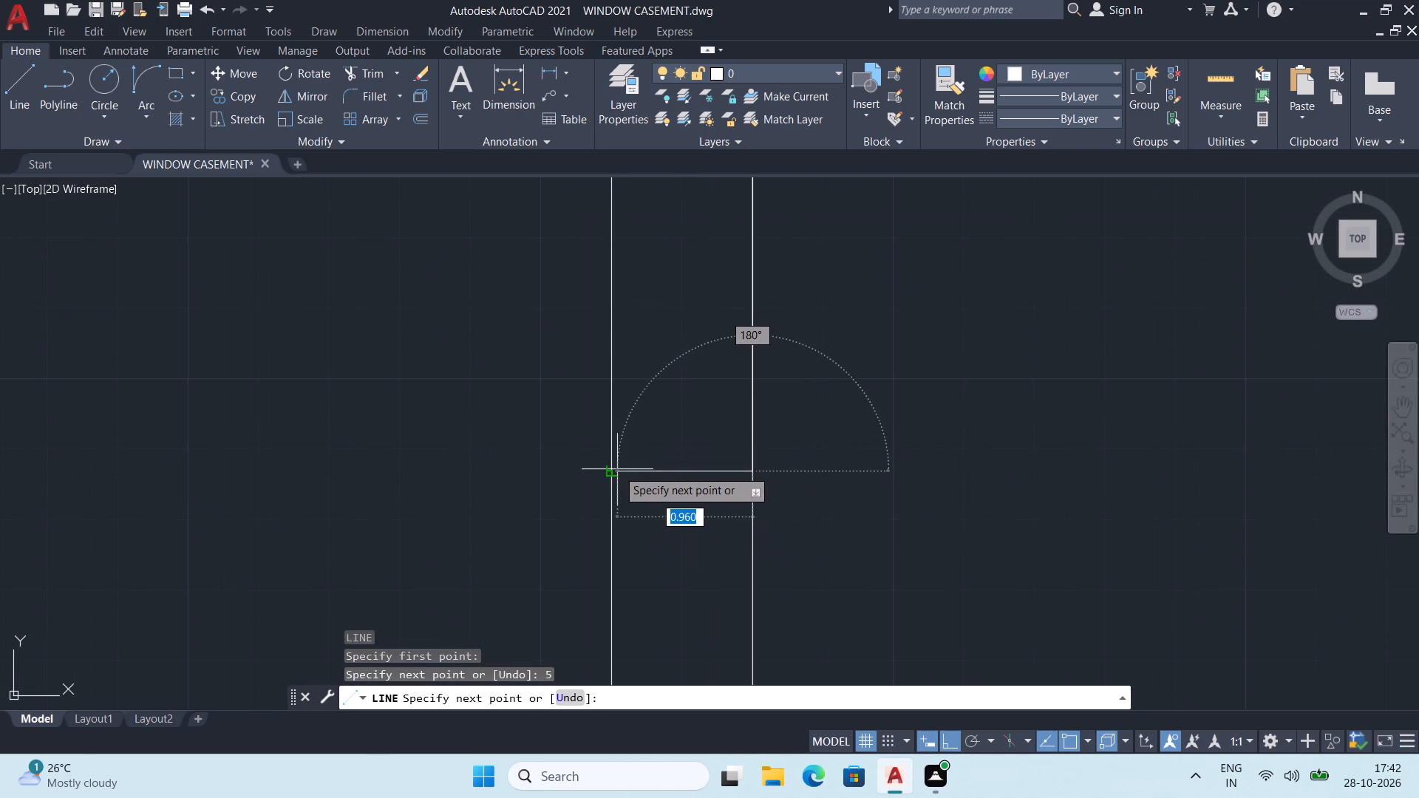
{"action": "left_click", "coordinate": [608, 471]}
{"action": "key", "text": "Escape"}
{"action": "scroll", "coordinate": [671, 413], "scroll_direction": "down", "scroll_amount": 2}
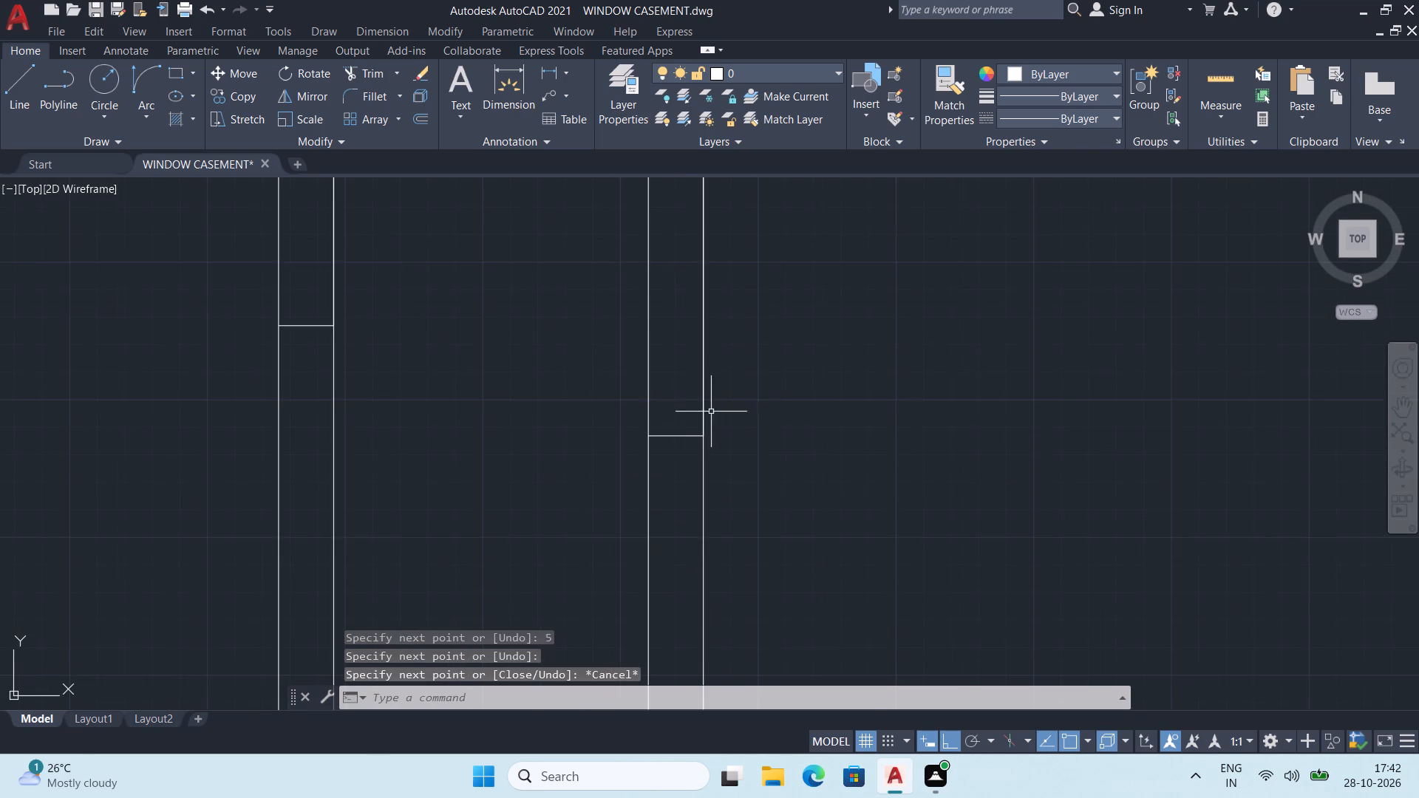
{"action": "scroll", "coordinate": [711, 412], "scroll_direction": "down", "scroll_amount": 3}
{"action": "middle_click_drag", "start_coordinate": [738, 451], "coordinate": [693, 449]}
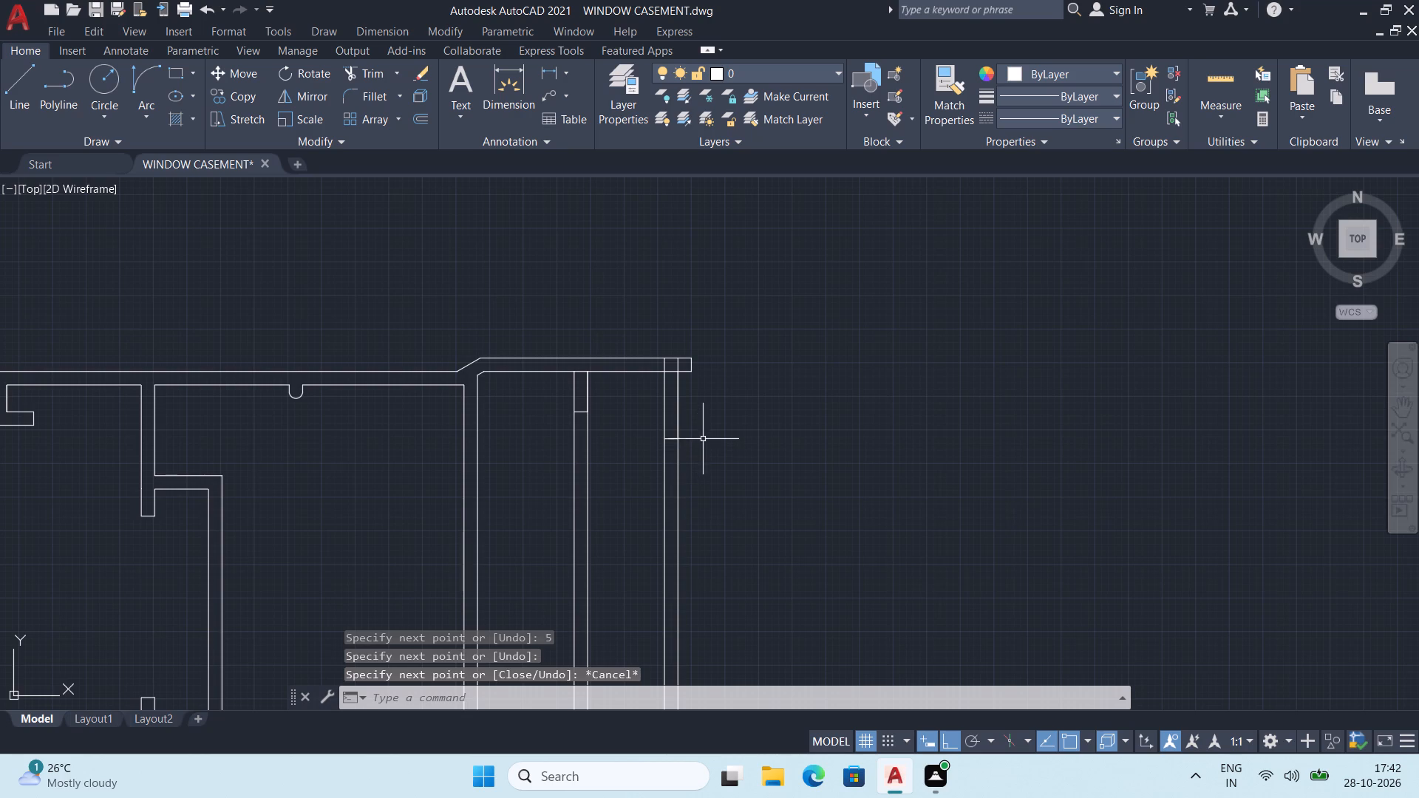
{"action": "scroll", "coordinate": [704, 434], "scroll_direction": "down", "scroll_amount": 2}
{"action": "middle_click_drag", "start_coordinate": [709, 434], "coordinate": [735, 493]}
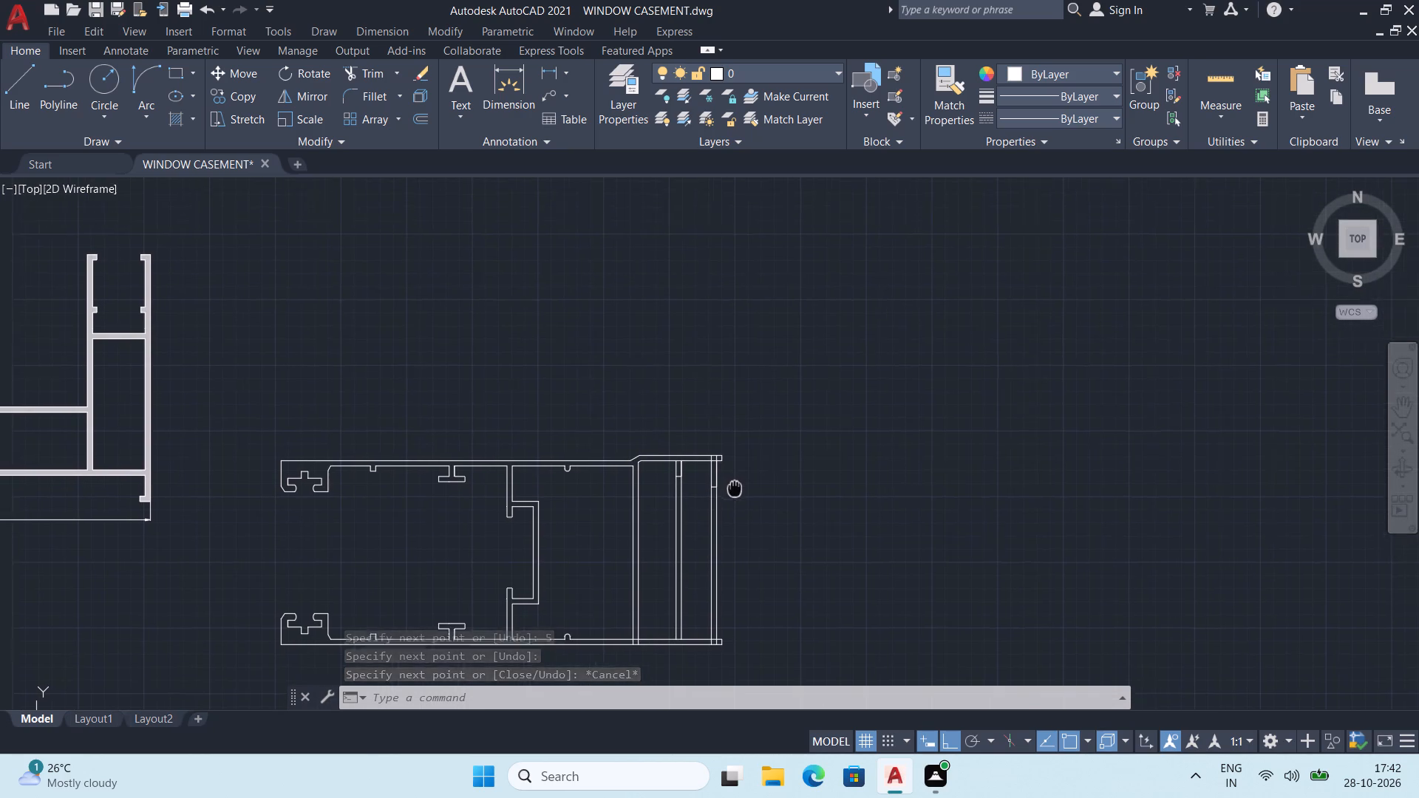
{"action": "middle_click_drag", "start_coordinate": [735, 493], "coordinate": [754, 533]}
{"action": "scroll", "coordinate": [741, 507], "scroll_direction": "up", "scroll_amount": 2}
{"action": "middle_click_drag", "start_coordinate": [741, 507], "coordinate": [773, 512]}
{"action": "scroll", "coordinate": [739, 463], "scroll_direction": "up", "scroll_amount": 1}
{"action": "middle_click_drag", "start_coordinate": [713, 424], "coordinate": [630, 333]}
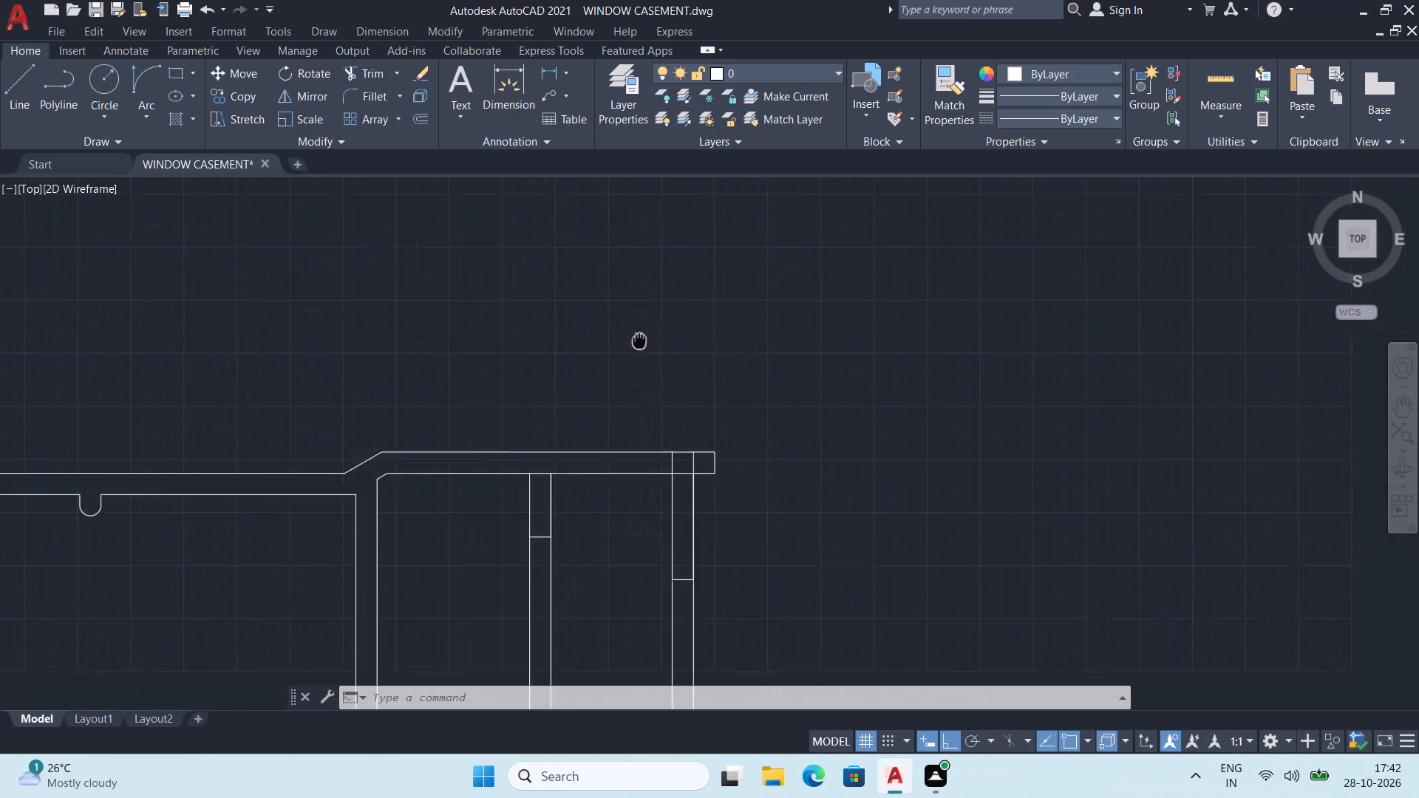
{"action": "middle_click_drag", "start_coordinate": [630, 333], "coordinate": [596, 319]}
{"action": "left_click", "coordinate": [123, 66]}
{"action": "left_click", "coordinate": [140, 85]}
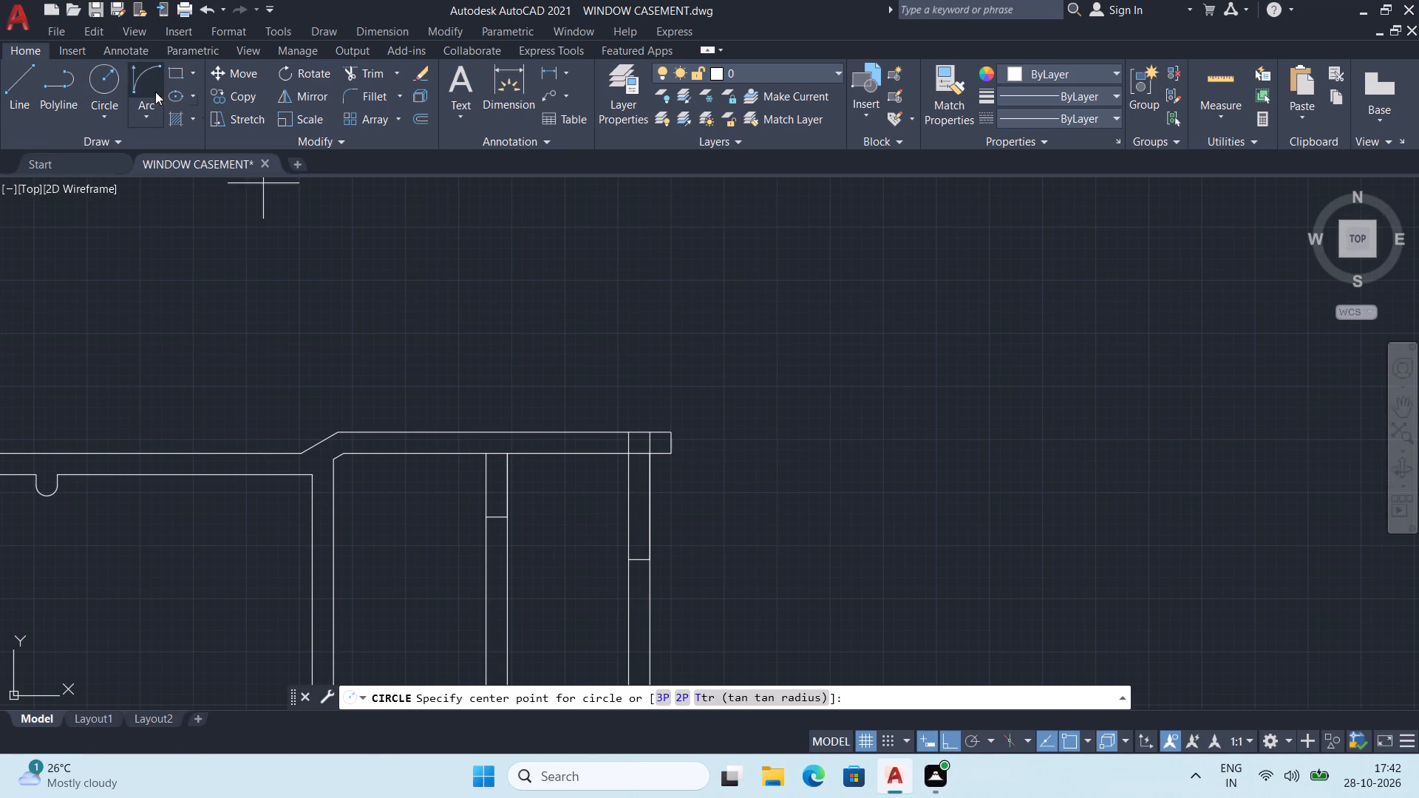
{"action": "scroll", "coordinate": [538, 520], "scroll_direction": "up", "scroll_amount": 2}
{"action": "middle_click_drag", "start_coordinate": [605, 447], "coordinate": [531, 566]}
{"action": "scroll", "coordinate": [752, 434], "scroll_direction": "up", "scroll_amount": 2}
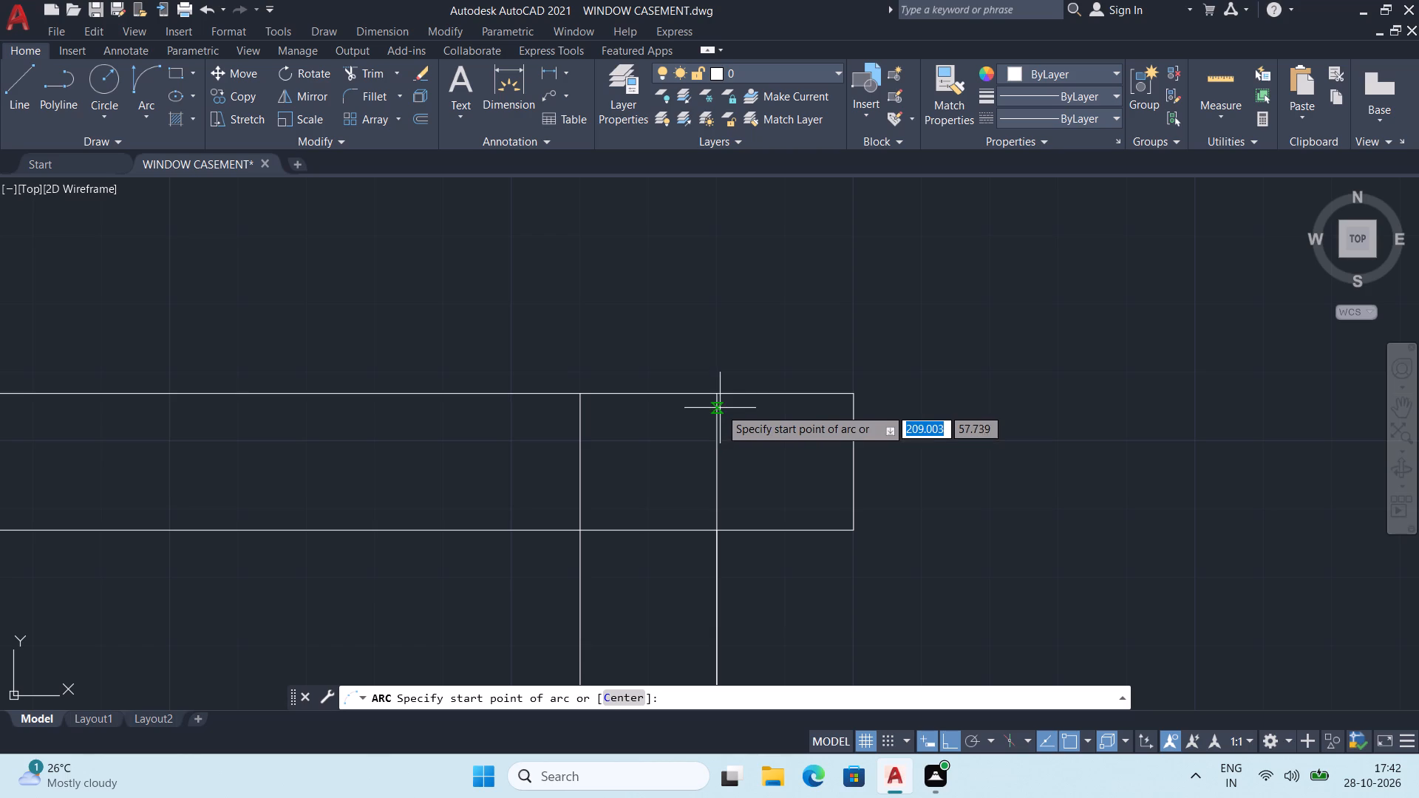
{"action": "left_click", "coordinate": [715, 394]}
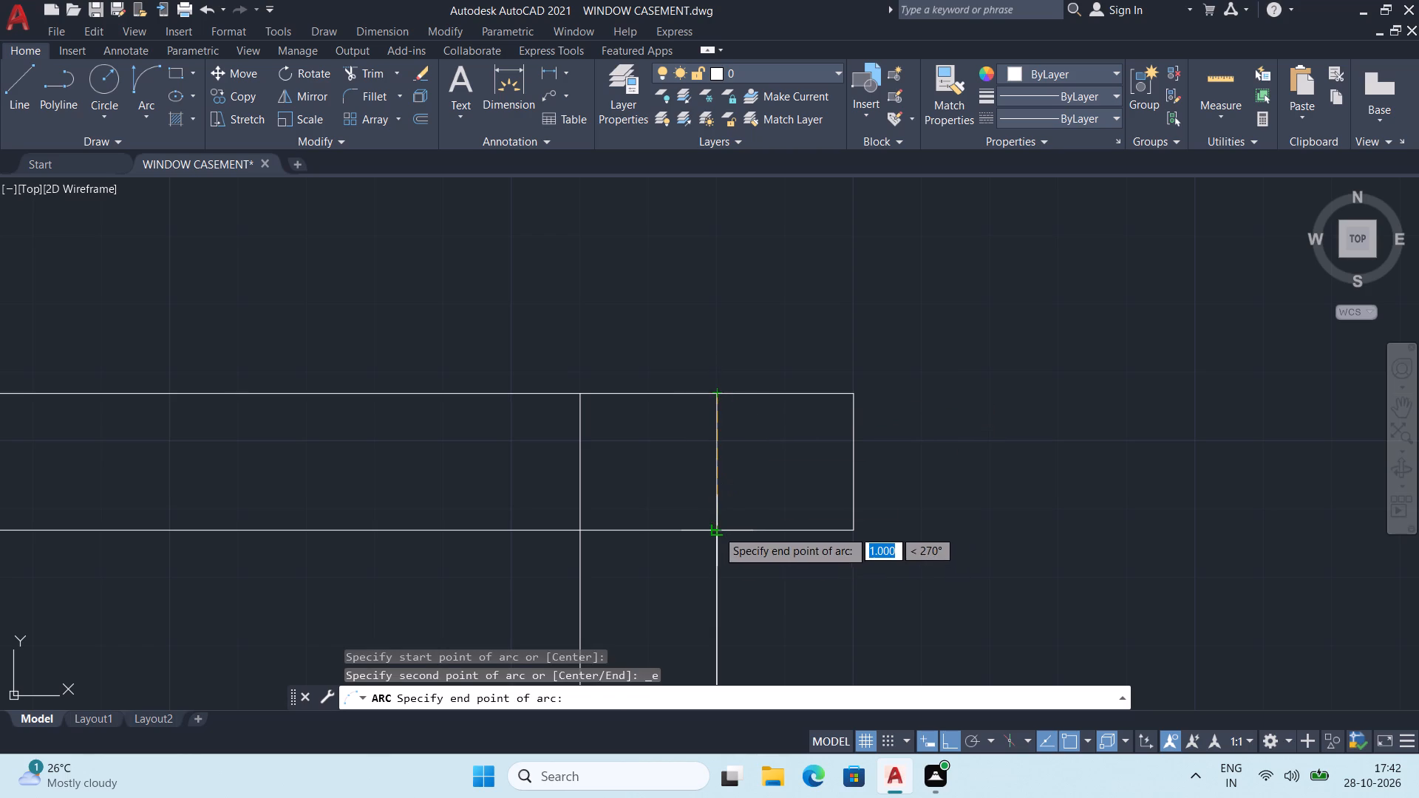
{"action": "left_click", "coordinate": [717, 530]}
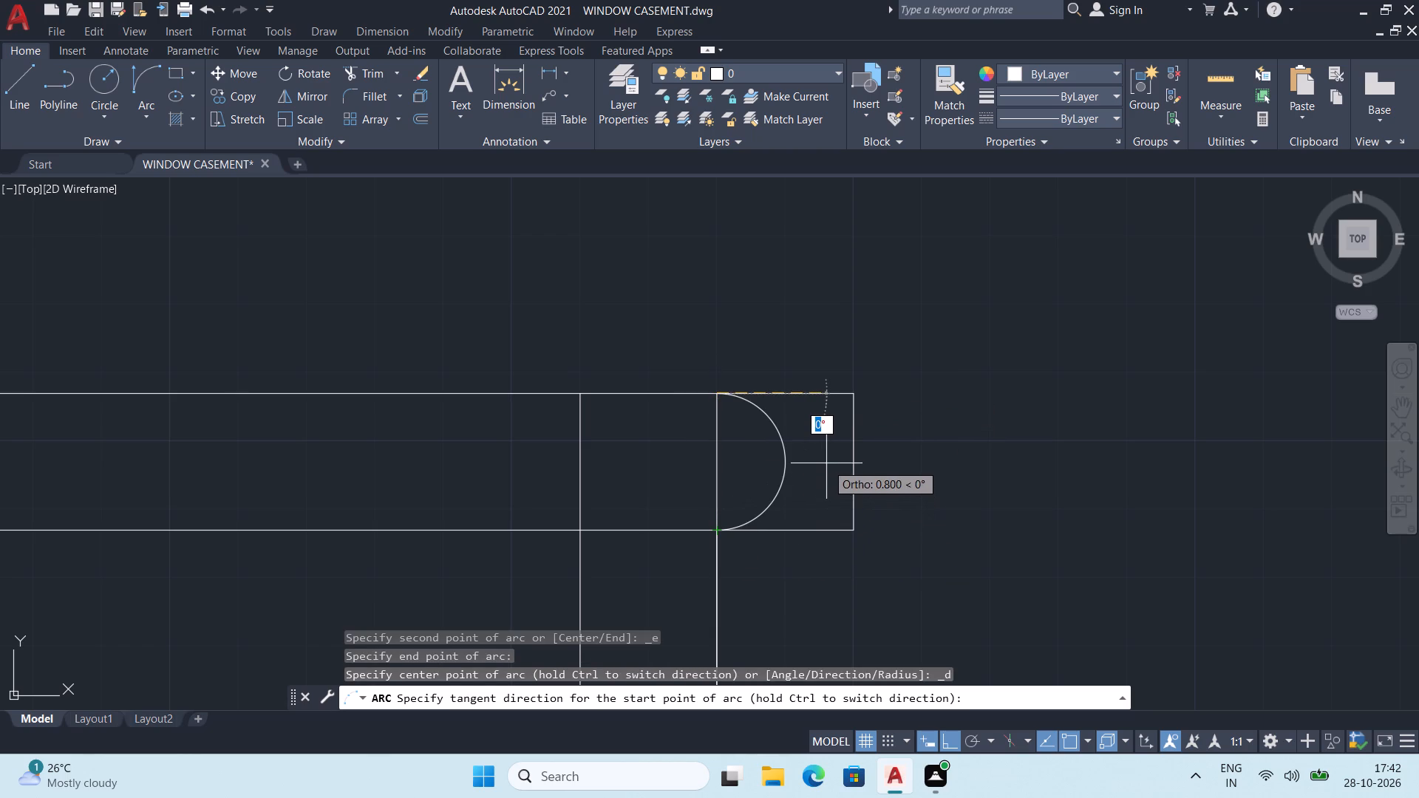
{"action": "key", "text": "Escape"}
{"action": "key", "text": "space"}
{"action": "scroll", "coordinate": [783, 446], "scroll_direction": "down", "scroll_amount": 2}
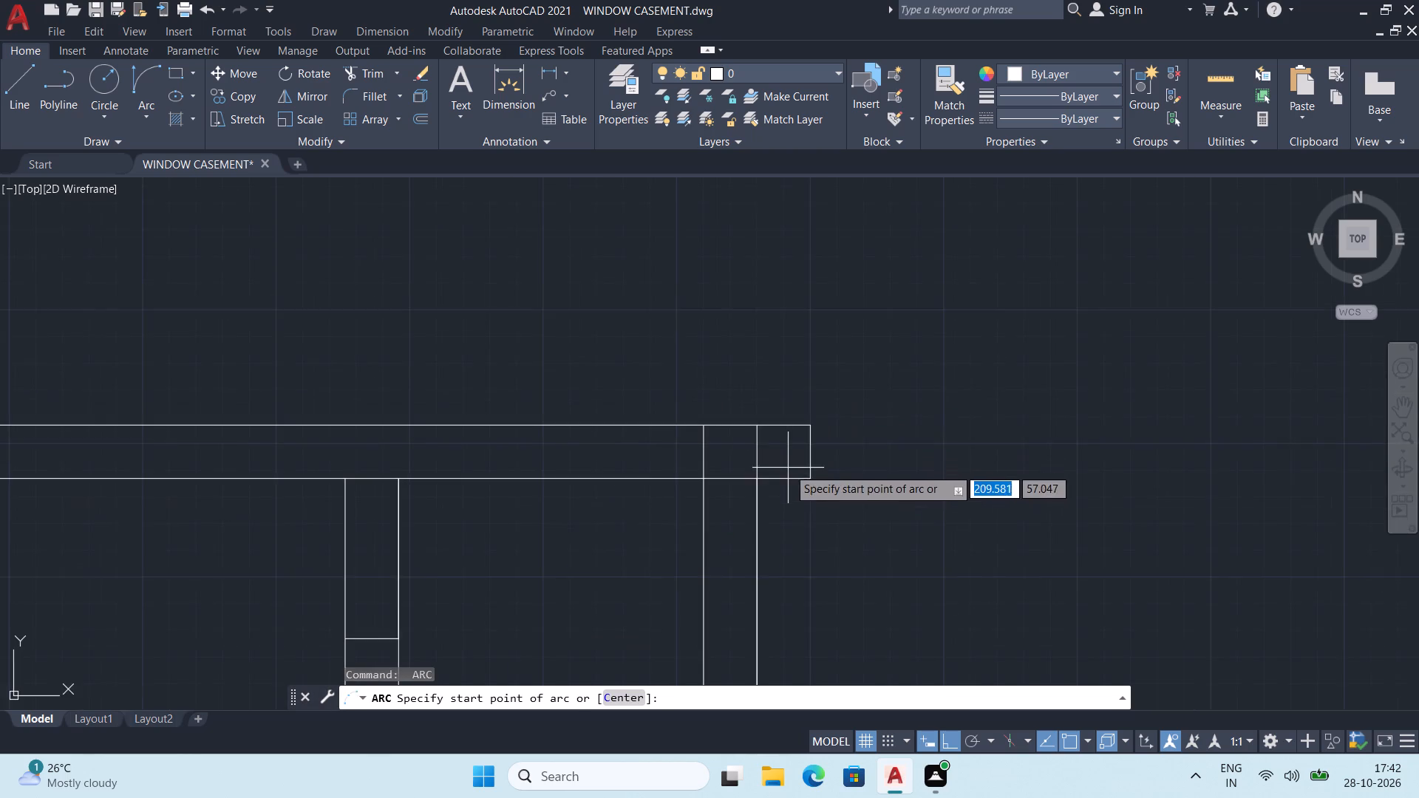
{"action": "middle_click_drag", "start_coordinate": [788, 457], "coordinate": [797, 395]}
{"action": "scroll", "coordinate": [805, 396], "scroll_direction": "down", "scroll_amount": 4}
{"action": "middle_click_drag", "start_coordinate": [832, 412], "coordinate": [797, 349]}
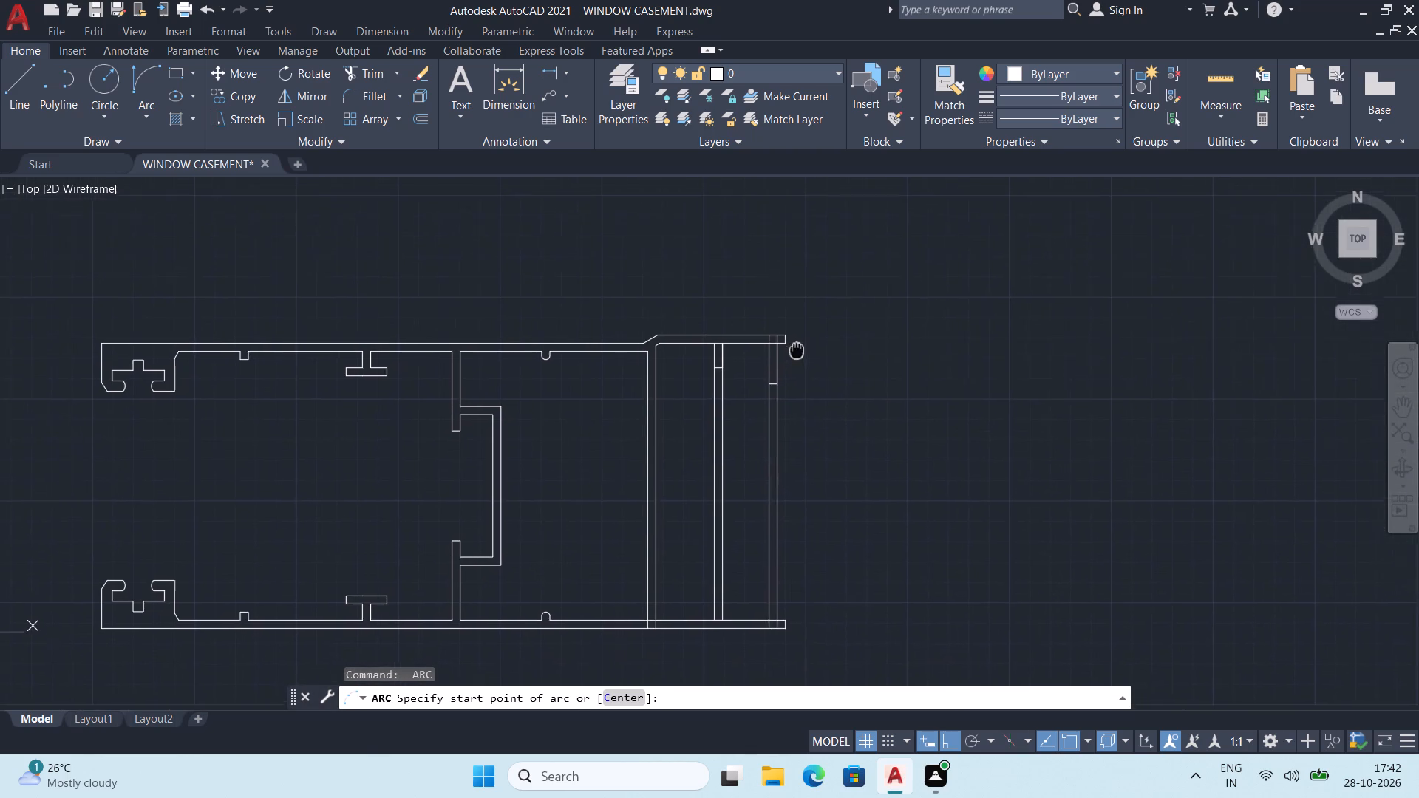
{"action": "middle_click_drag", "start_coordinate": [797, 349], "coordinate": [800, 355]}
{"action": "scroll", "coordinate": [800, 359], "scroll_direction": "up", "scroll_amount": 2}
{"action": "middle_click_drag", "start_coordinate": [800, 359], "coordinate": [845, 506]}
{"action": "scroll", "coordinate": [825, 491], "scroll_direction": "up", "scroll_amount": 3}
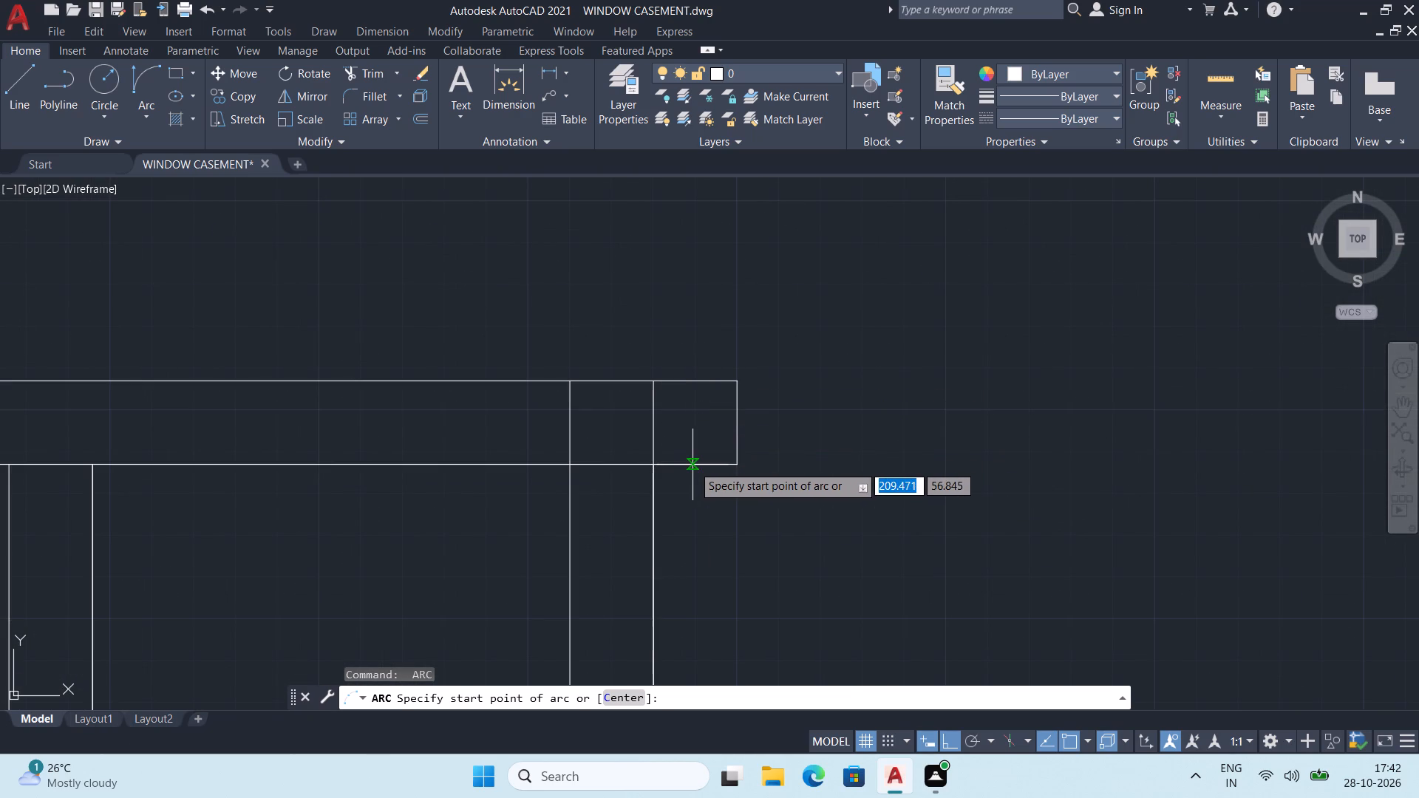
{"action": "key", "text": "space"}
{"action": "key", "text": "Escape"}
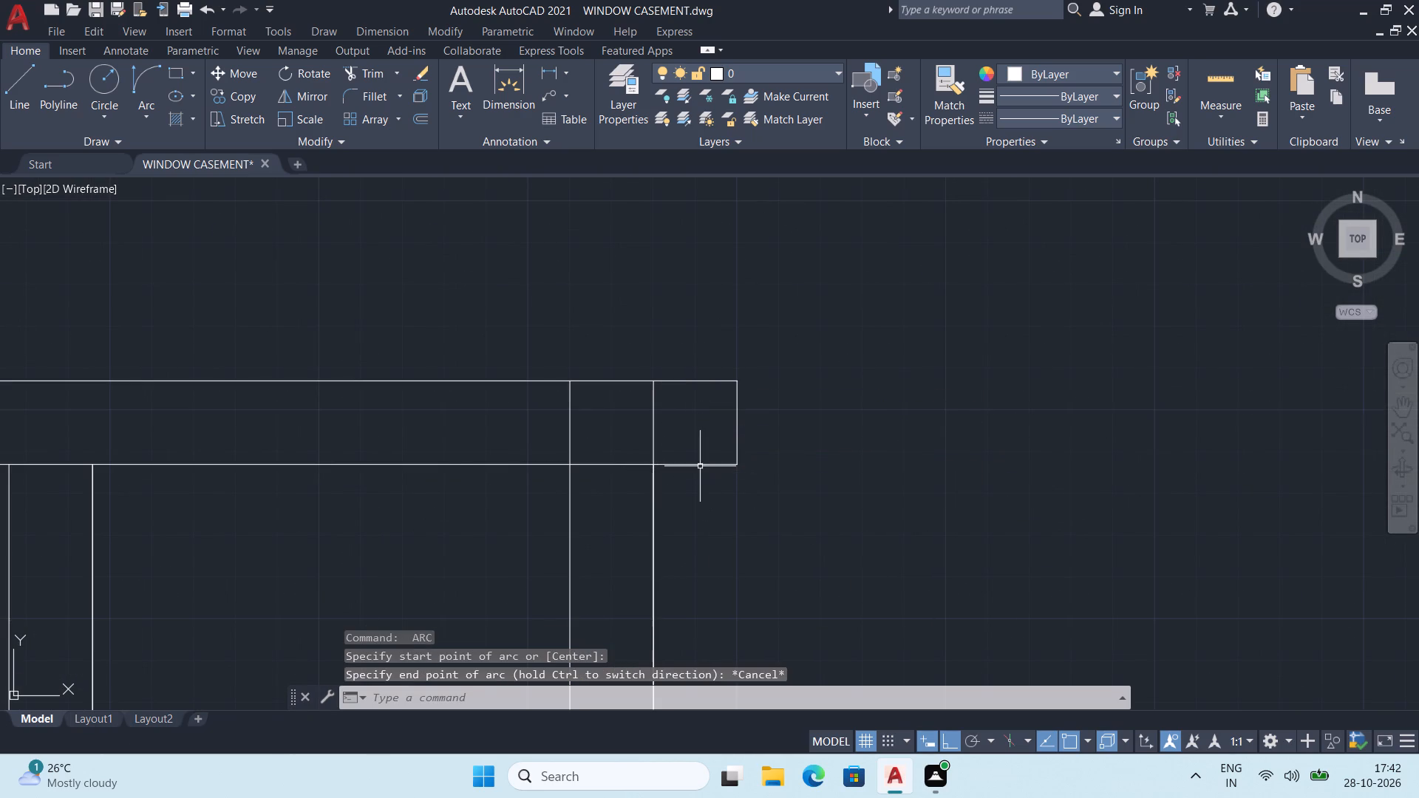
Shorten the top wall's lower line back to the end wall's outer vertical line by stretching its outer endpoint.
{"action": "left_click", "coordinate": [700, 466]}
{"action": "scroll", "coordinate": [701, 466], "scroll_direction": "up", "scroll_amount": 1}
{"action": "left_click", "coordinate": [758, 461]}
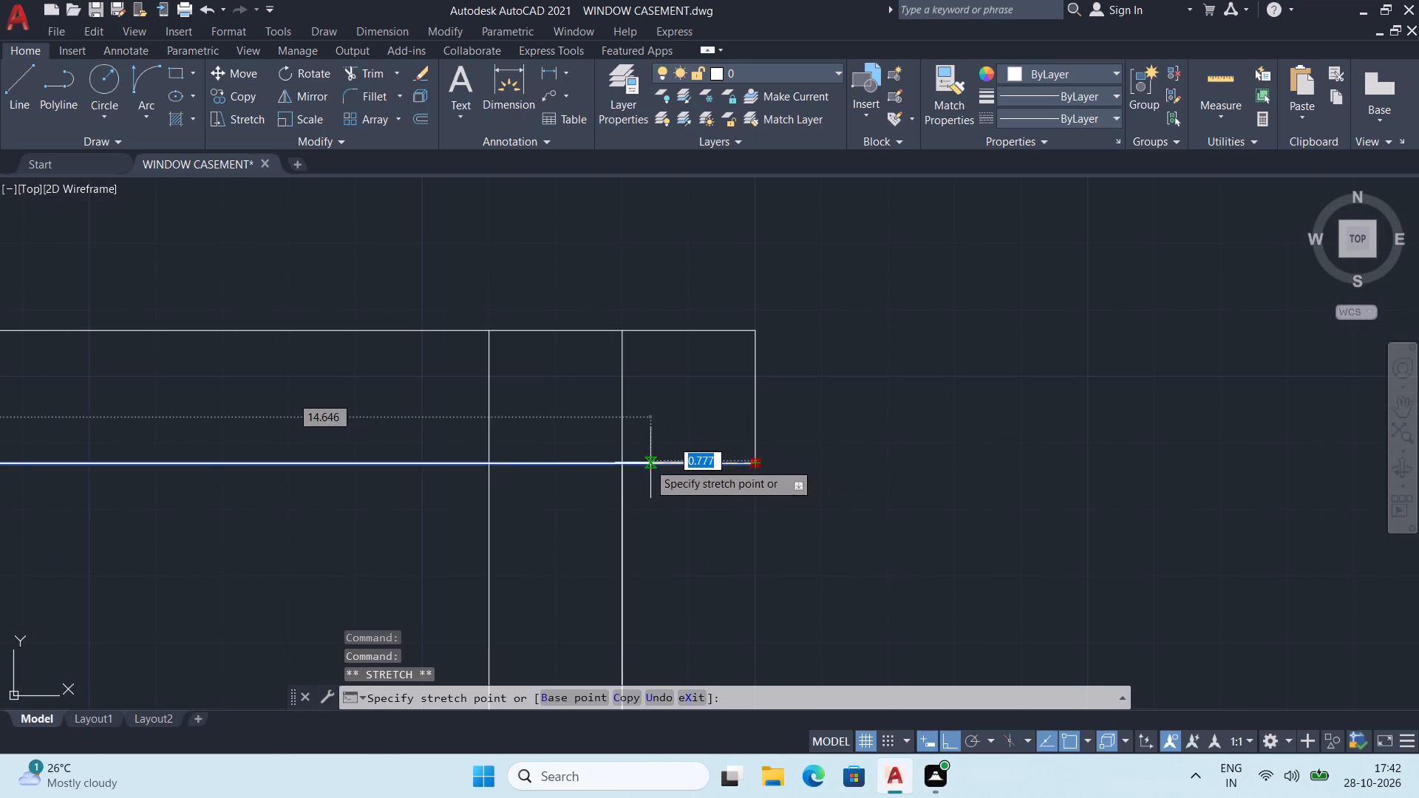
{"action": "left_click", "coordinate": [623, 468]}
{"action": "key", "text": "Escape"}
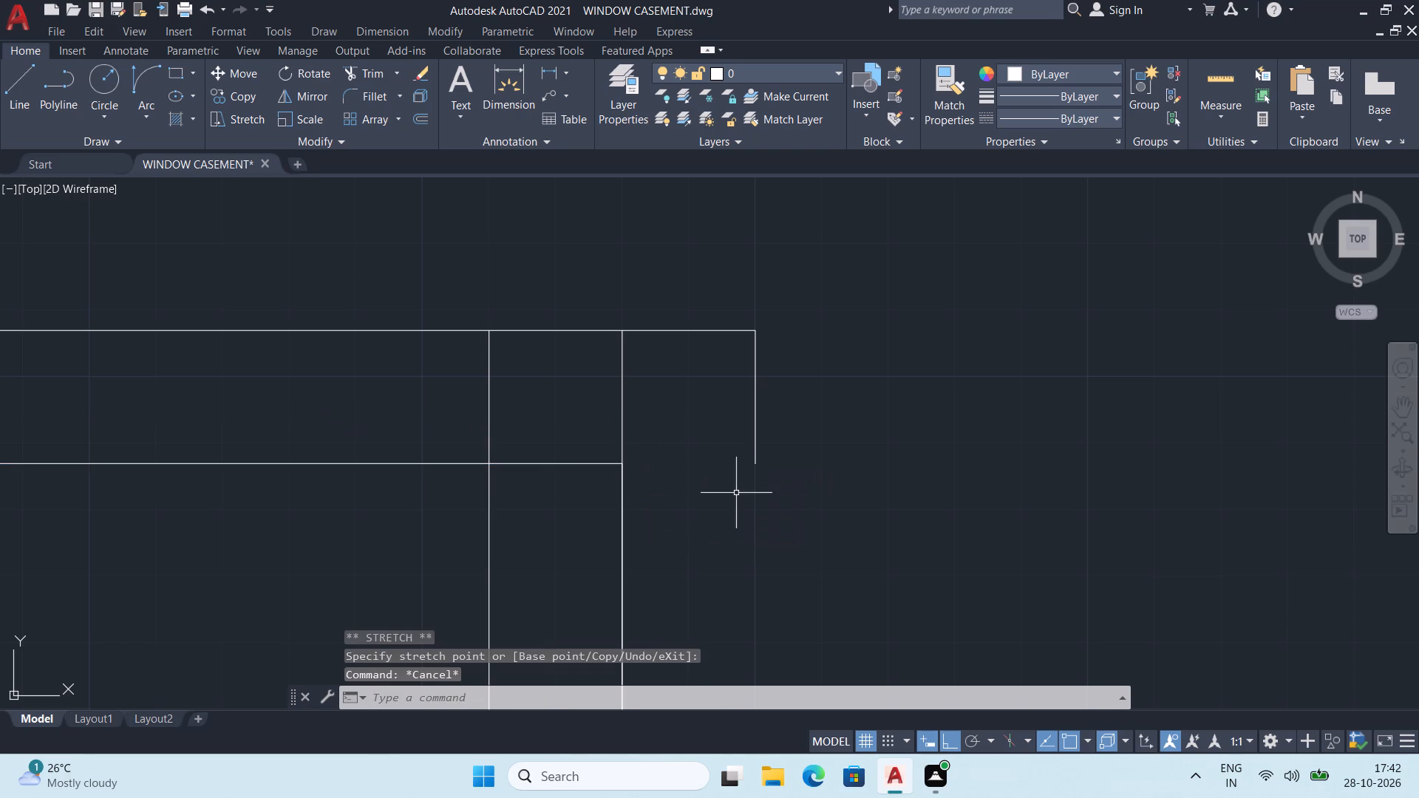
Draw a separate 1-unit line from the end wall's outer line to the lower corner of the top wall's protruding end.
{"action": "key", "text": "k"}
{"action": "key", "text": "BackSpace"}
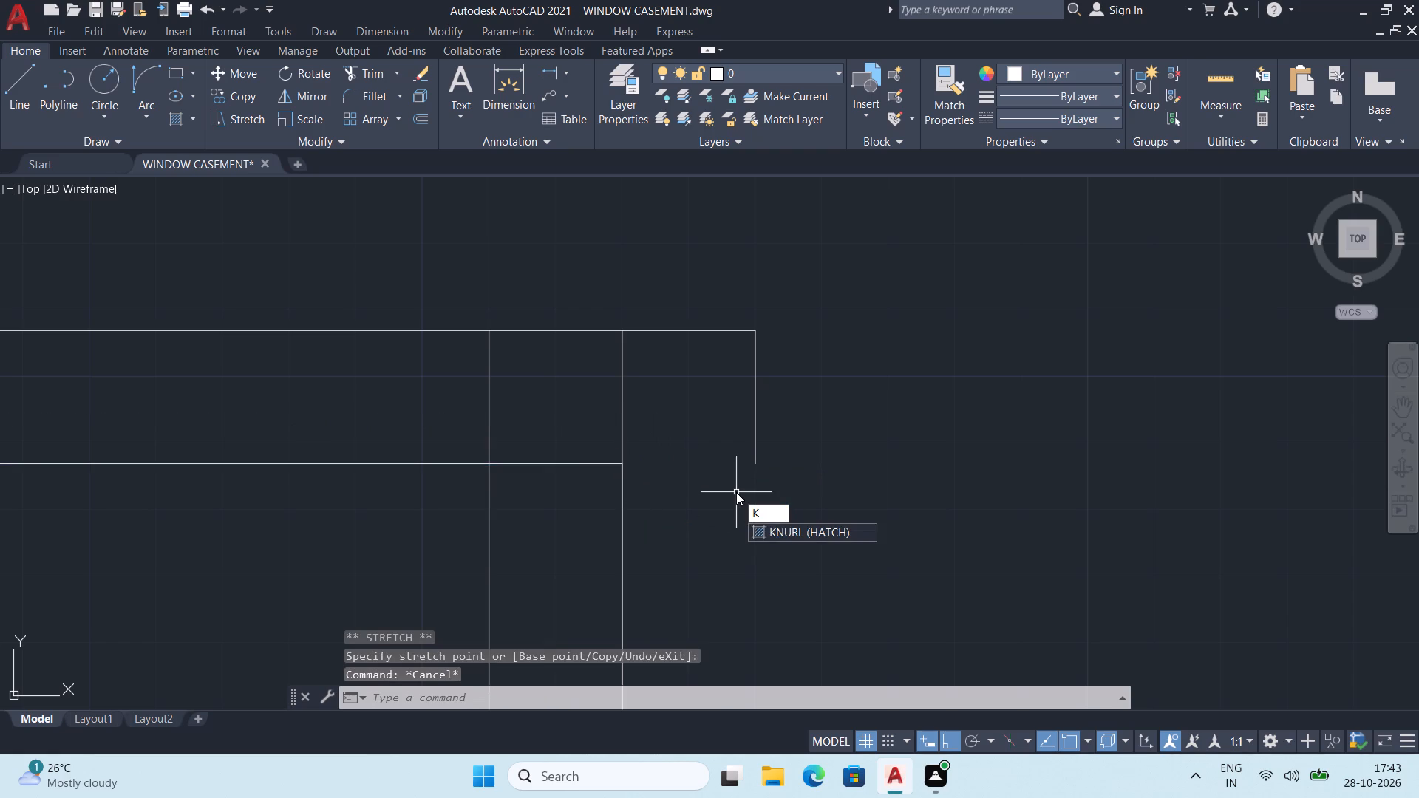
{"action": "key", "text": "BackSpace"}
{"action": "key", "text": "l"}
{"action": "key", "text": "Return"}
{"action": "scroll", "coordinate": [622, 462], "scroll_direction": "up", "scroll_amount": 1}
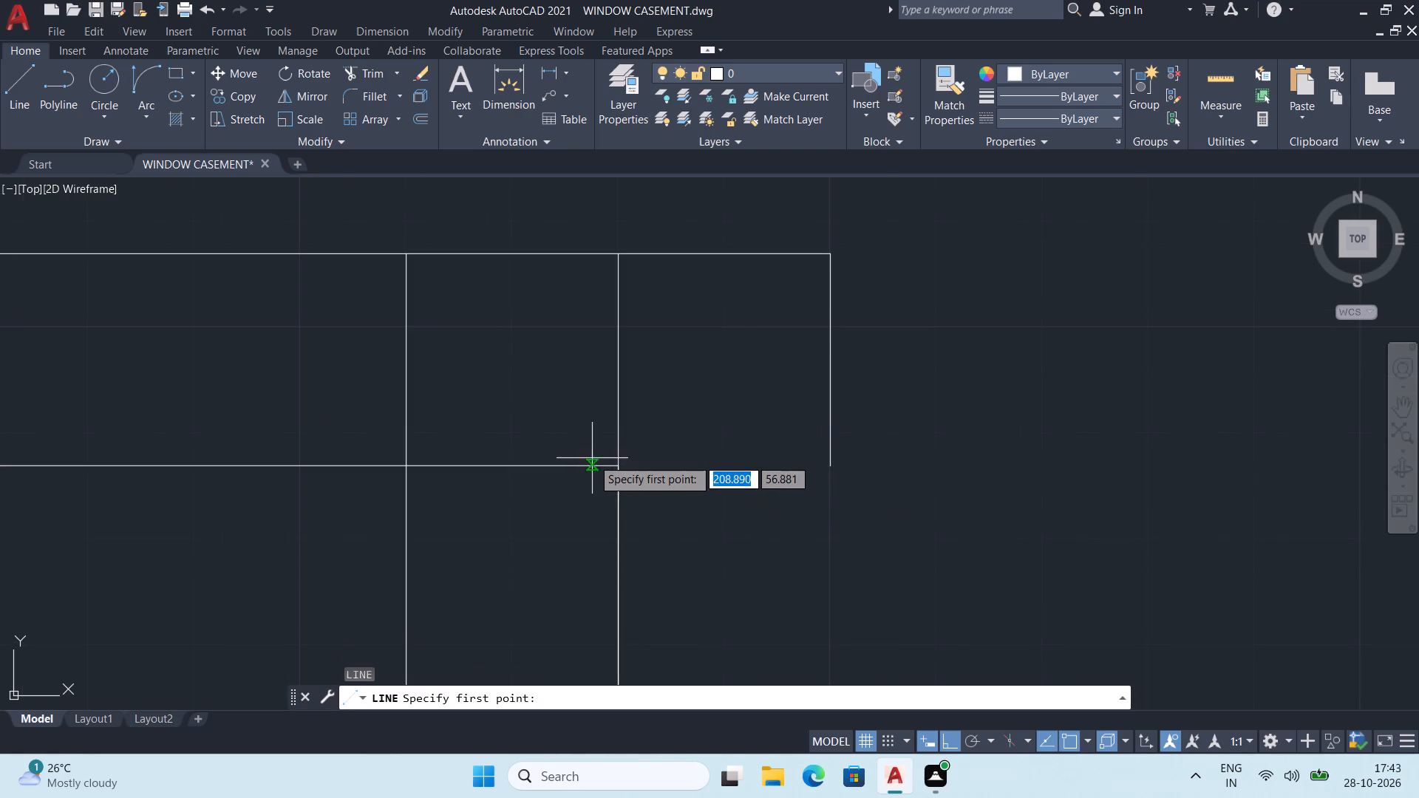
{"action": "left_click", "coordinate": [618, 465]}
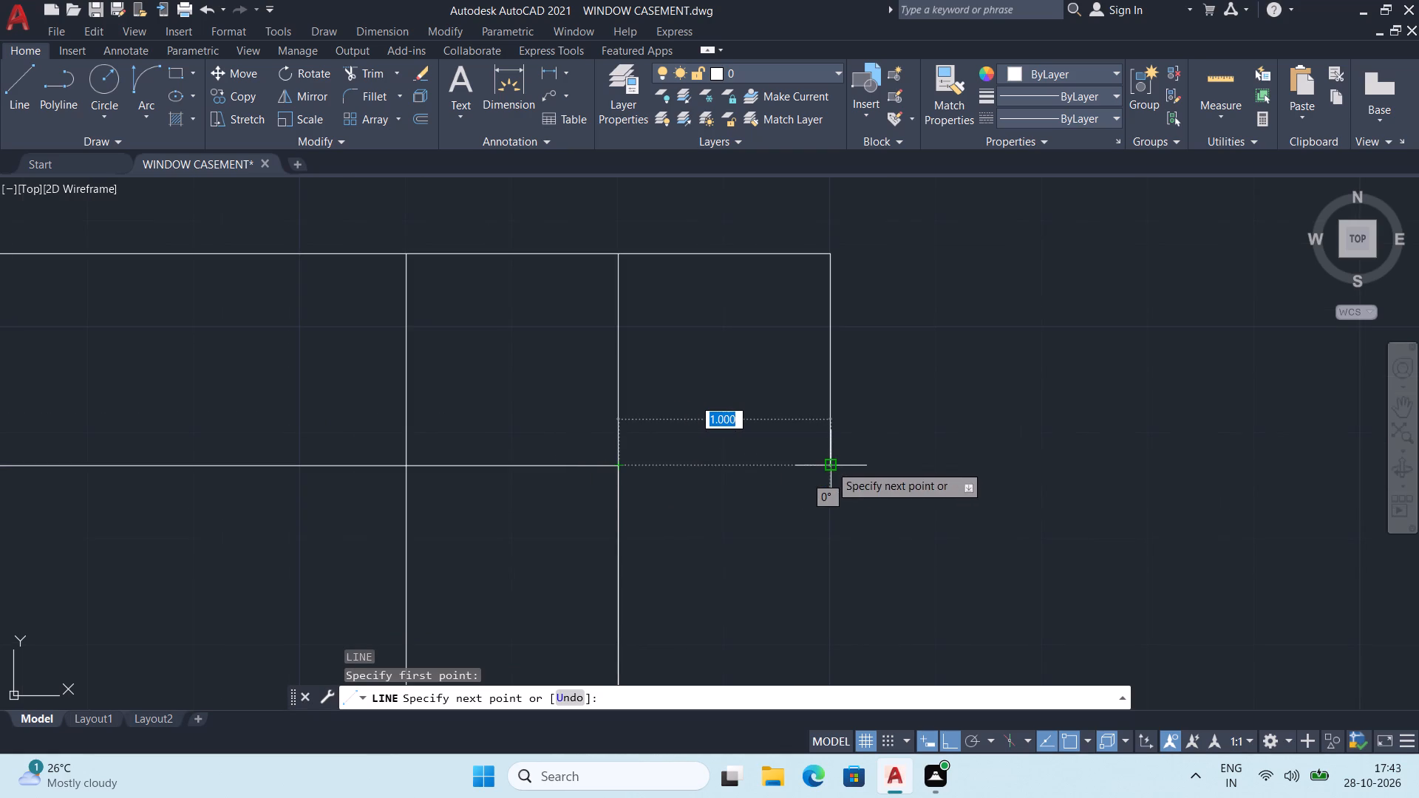
{"action": "left_click", "coordinate": [830, 465]}
{"action": "key", "text": "Escape"}
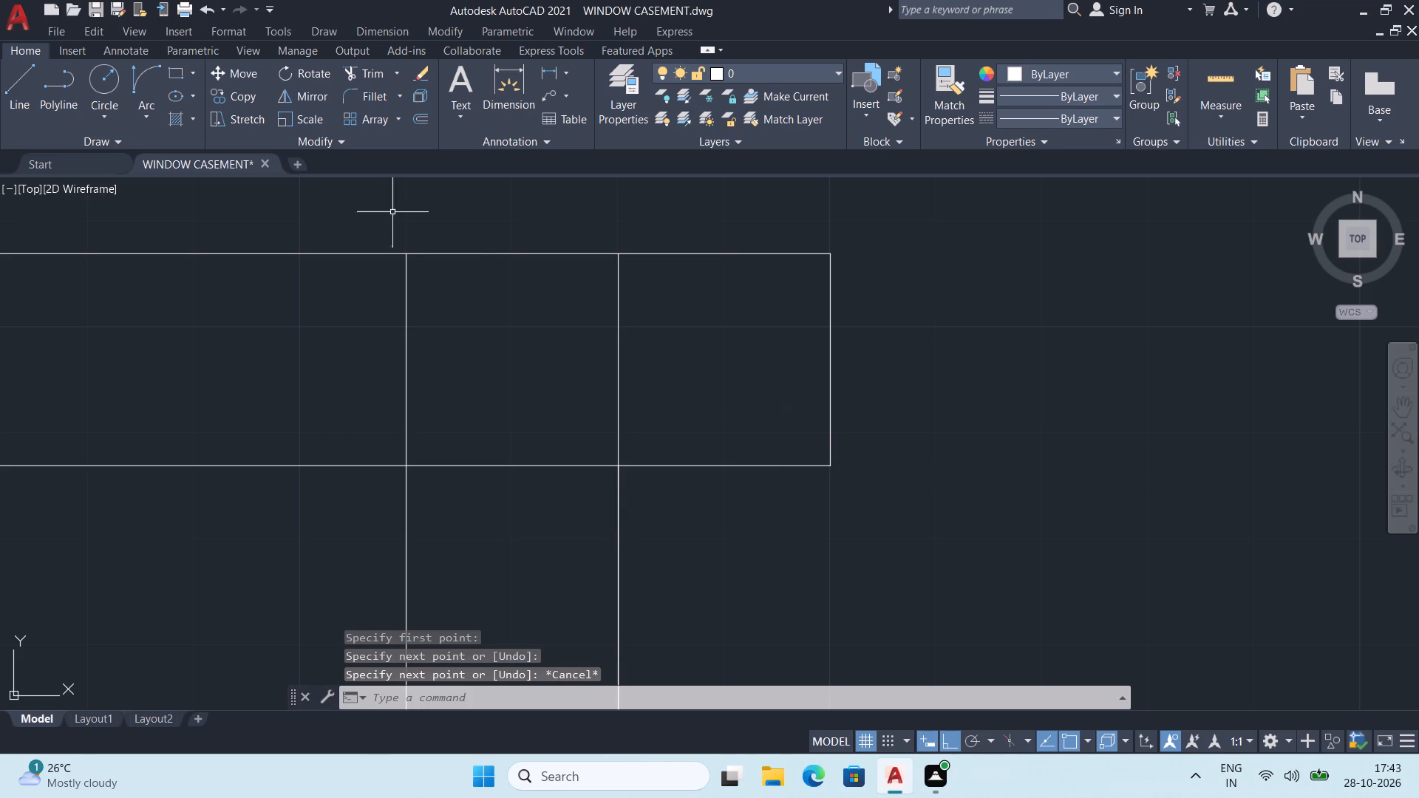
Draw a start-end-direction arc from the midpoint of the 1-unit line straight up to the top wall's upper line, bulging outward.
{"action": "left_click", "coordinate": [148, 83]}
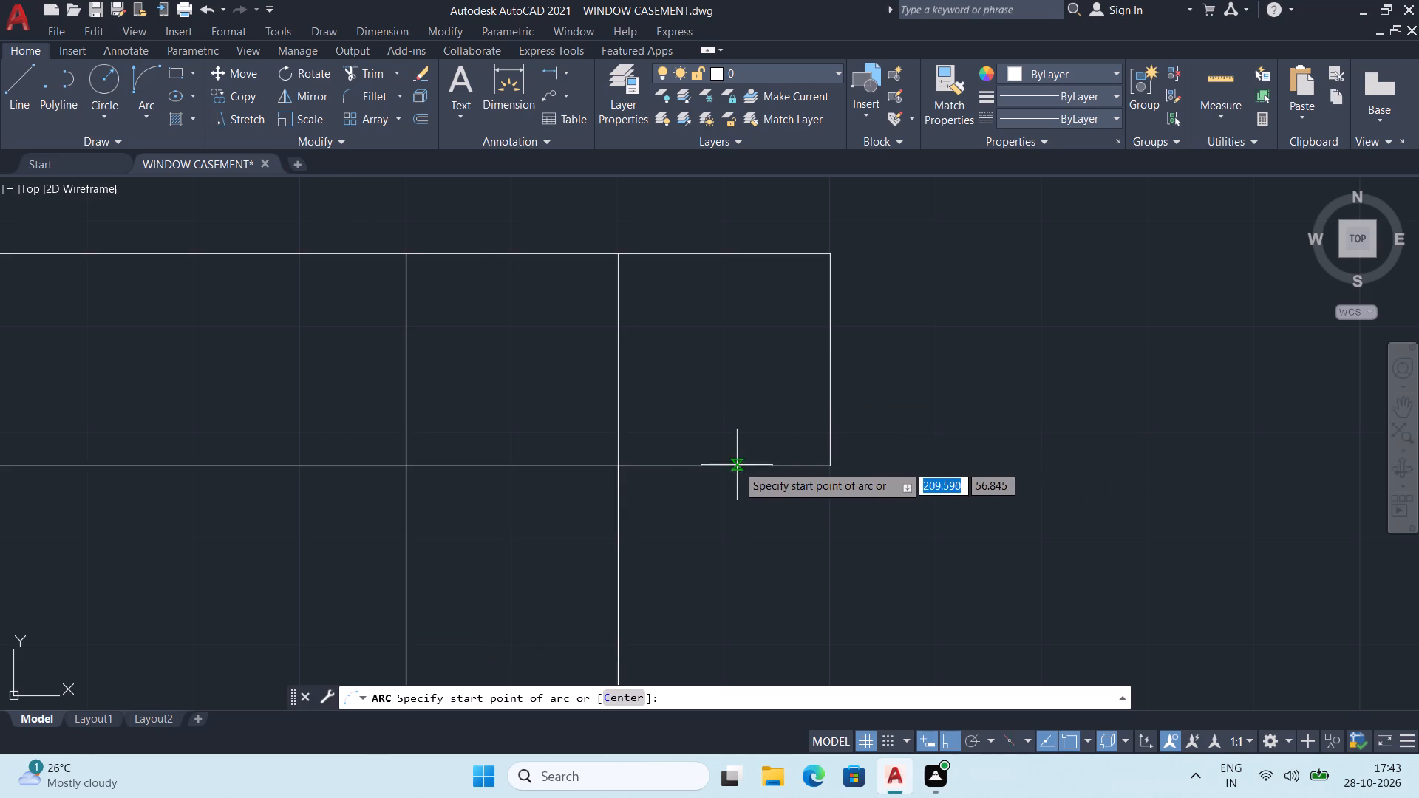
{"action": "left_click", "coordinate": [724, 464]}
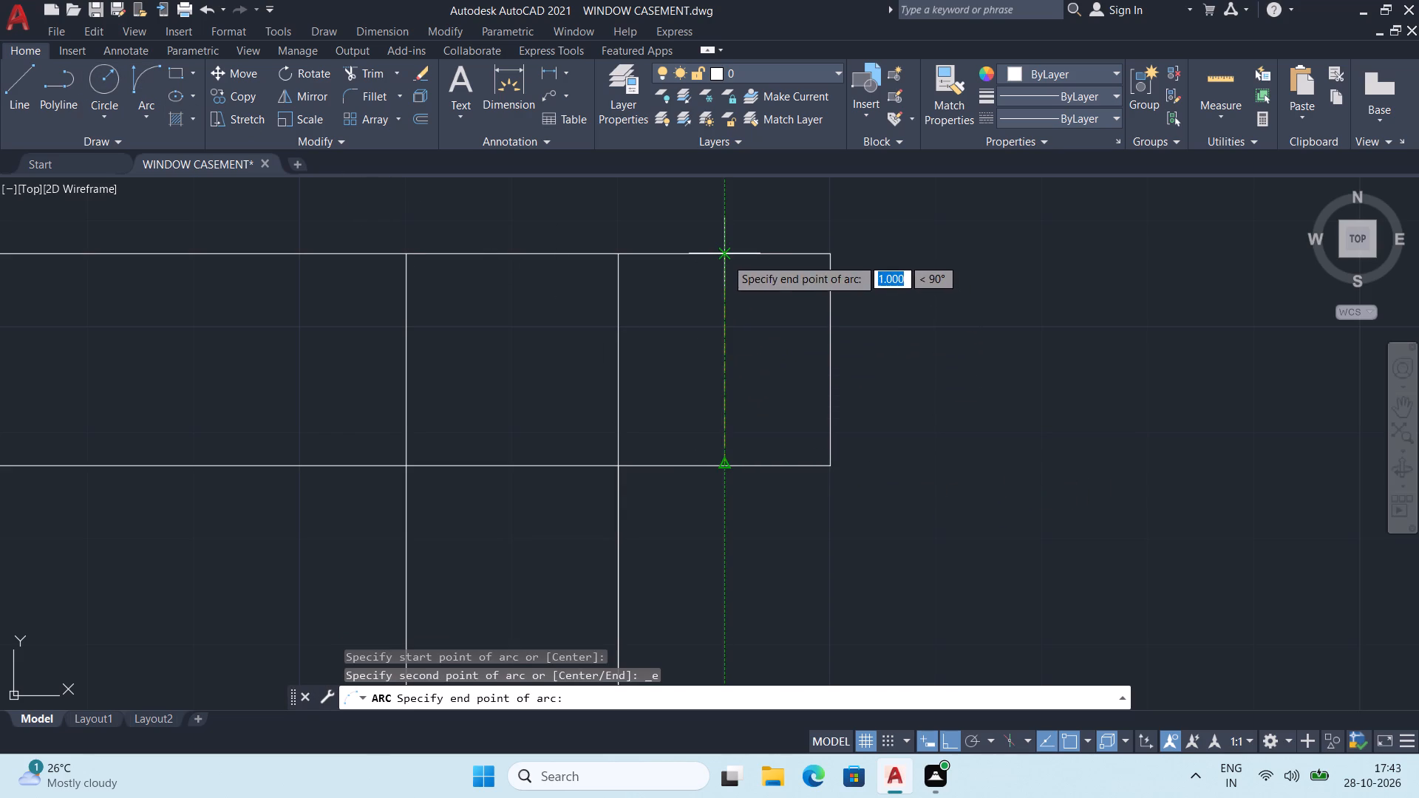
{"action": "left_click", "coordinate": [726, 258]}
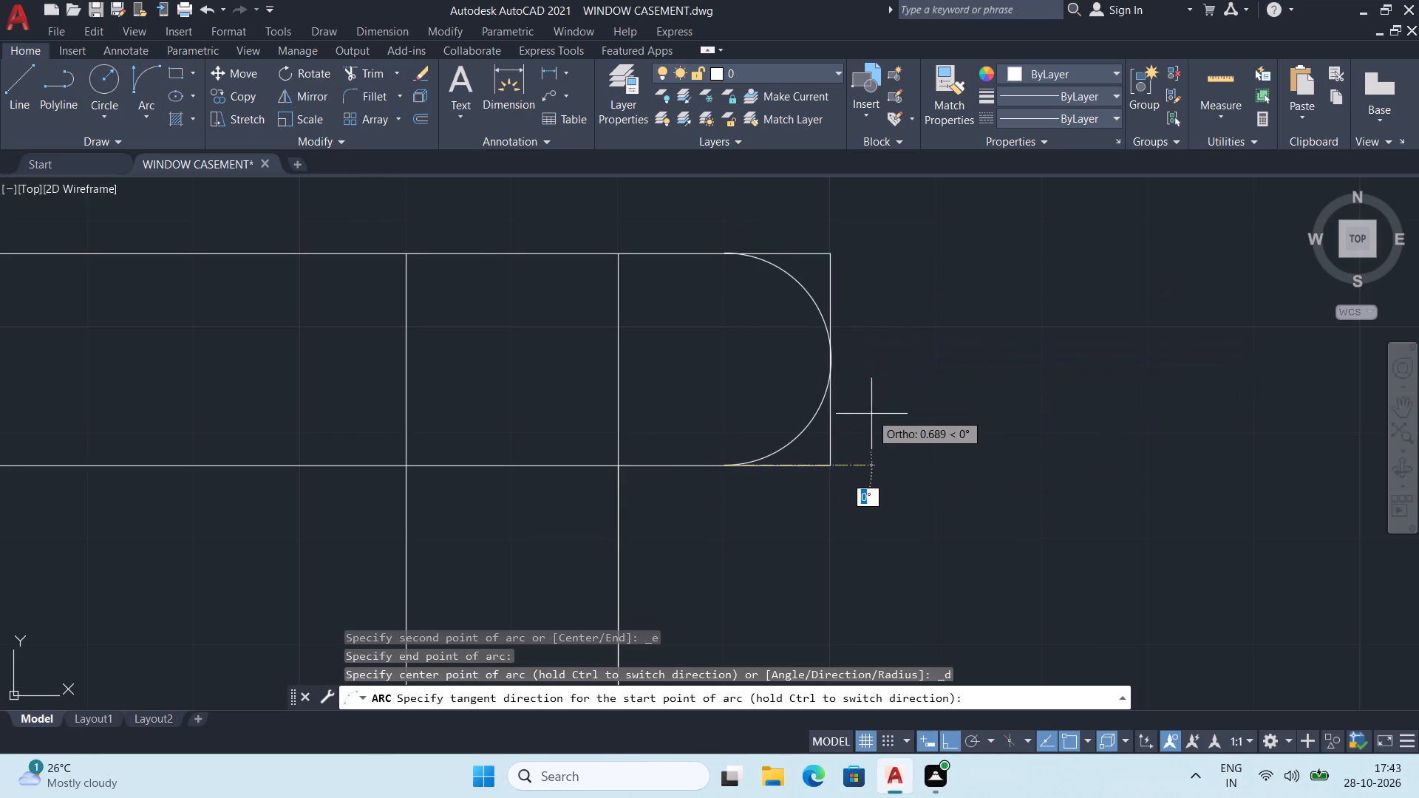
{"action": "left_click", "coordinate": [886, 423]}
Trim the square corner lines outside the arc so that the top wall's end is rounded.
{"action": "scroll", "coordinate": [896, 395], "scroll_direction": "down", "scroll_amount": 1}
{"action": "middle_click_drag", "start_coordinate": [896, 395], "coordinate": [854, 386]}
{"action": "type", "text": "tr"}
{"action": "key", "text": "Return"}
{"action": "scroll", "coordinate": [831, 324], "scroll_direction": "up", "scroll_amount": 2}
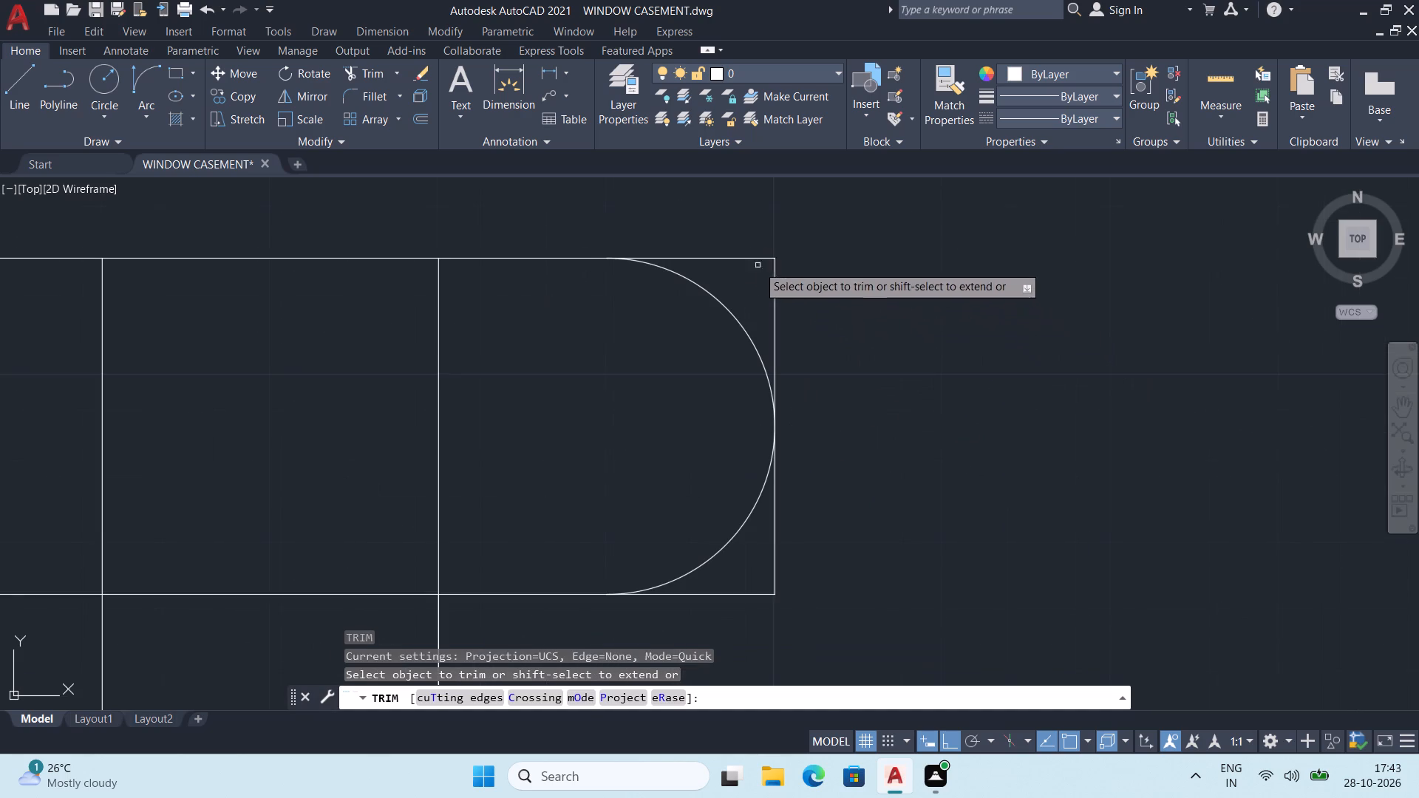
{"action": "left_click", "coordinate": [740, 249]}
{"action": "left_click", "coordinate": [799, 324]}
{"action": "left_click", "coordinate": [786, 516]}
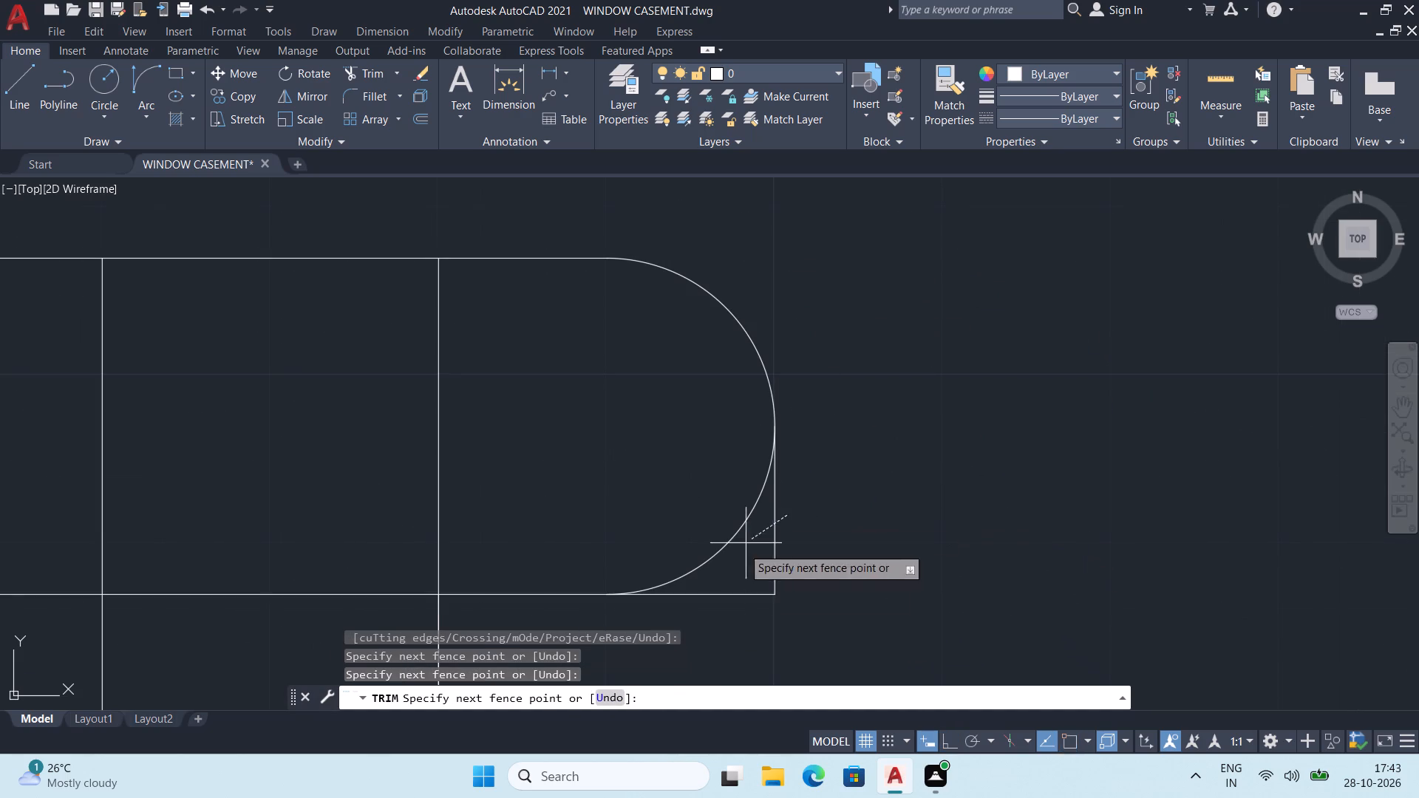
{"action": "left_click", "coordinate": [718, 606]}
{"action": "scroll", "coordinate": [854, 530], "scroll_direction": "down", "scroll_amount": 3}
{"action": "middle_click_drag", "start_coordinate": [880, 519], "coordinate": [851, 283]}
{"action": "scroll", "coordinate": [877, 281], "scroll_direction": "down", "scroll_amount": 2}
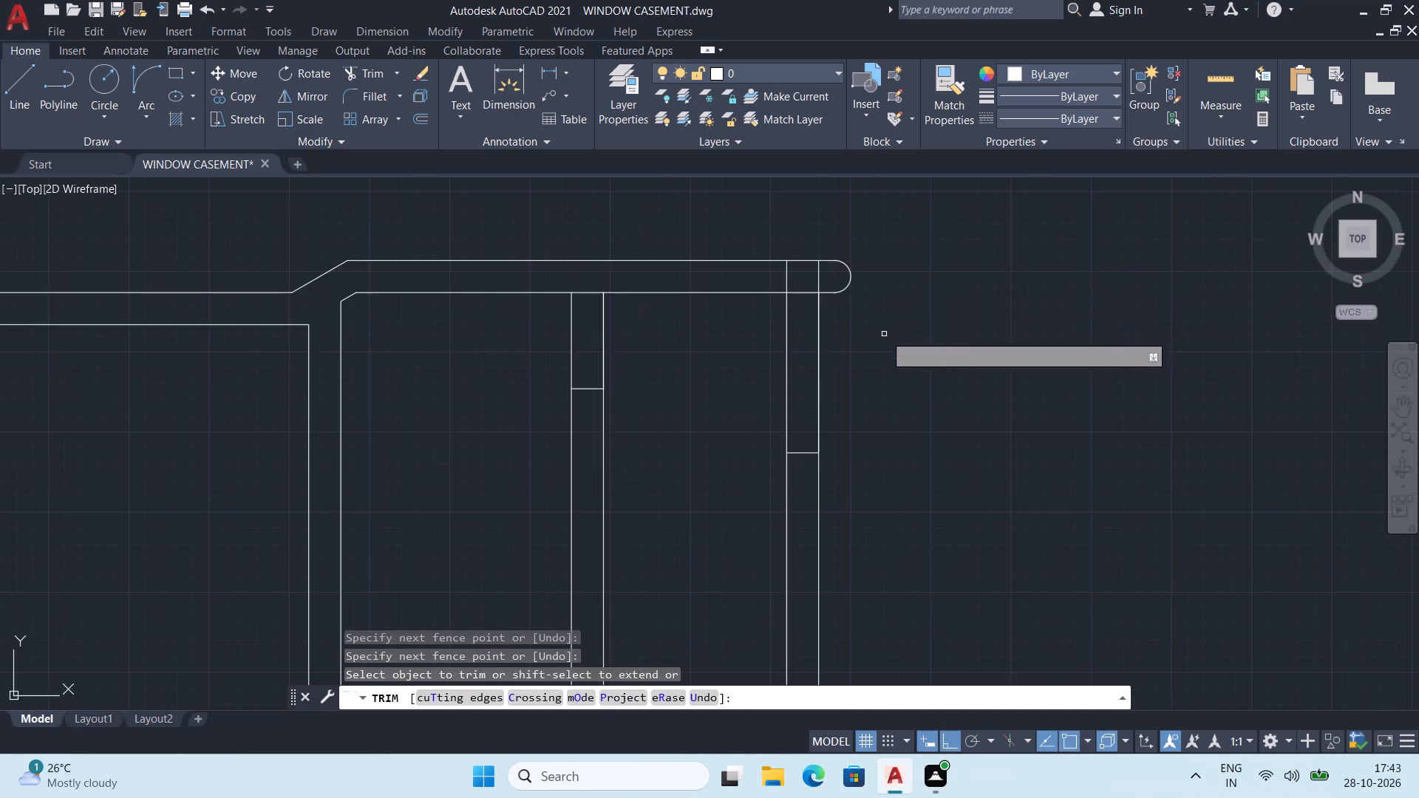
{"action": "middle_click_drag", "start_coordinate": [884, 334], "coordinate": [806, 343]}
{"action": "scroll", "coordinate": [812, 340], "scroll_direction": "down", "scroll_amount": 2}
{"action": "middle_click_drag", "start_coordinate": [840, 366], "coordinate": [799, 324]}
{"action": "scroll", "coordinate": [792, 380], "scroll_direction": "up", "scroll_amount": 2}
{"action": "key", "text": "space"}
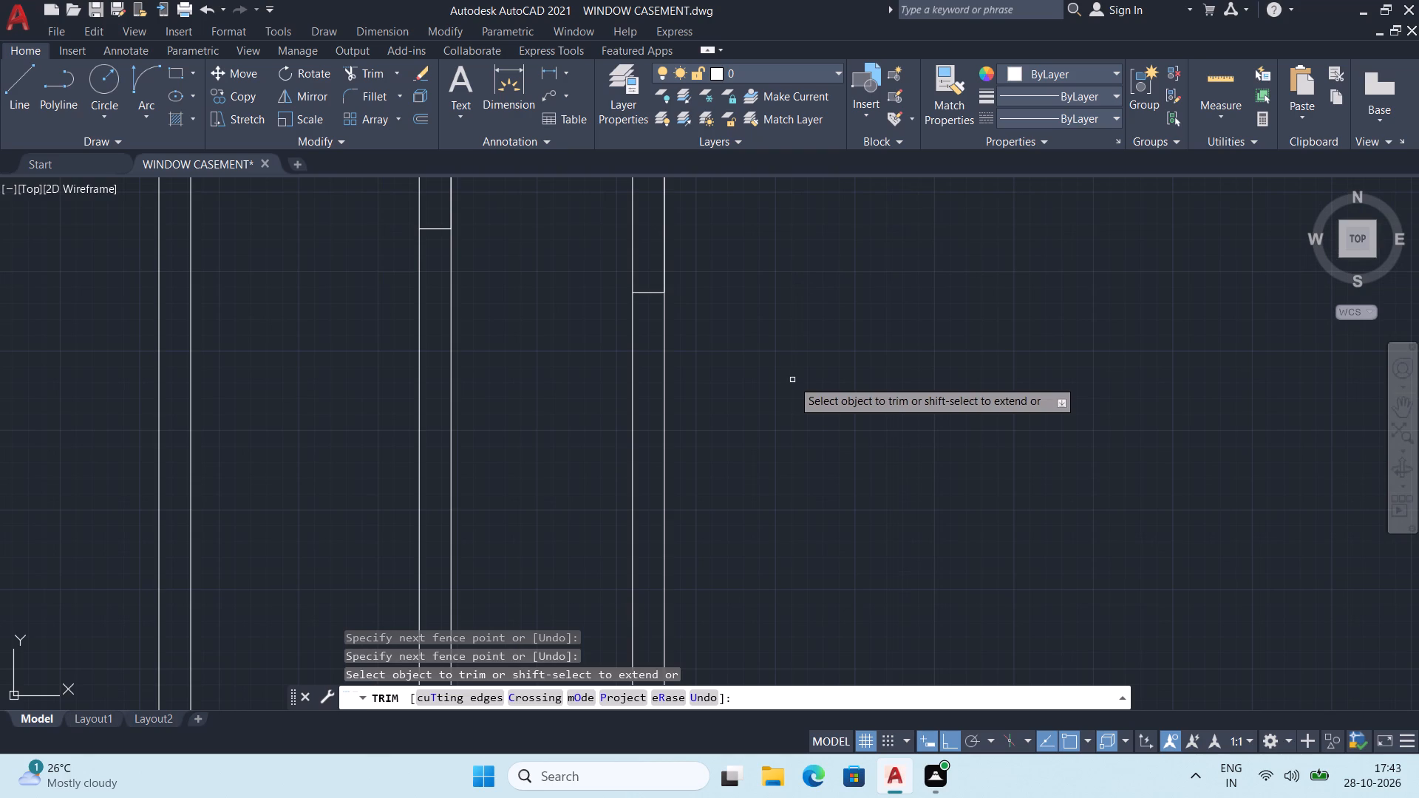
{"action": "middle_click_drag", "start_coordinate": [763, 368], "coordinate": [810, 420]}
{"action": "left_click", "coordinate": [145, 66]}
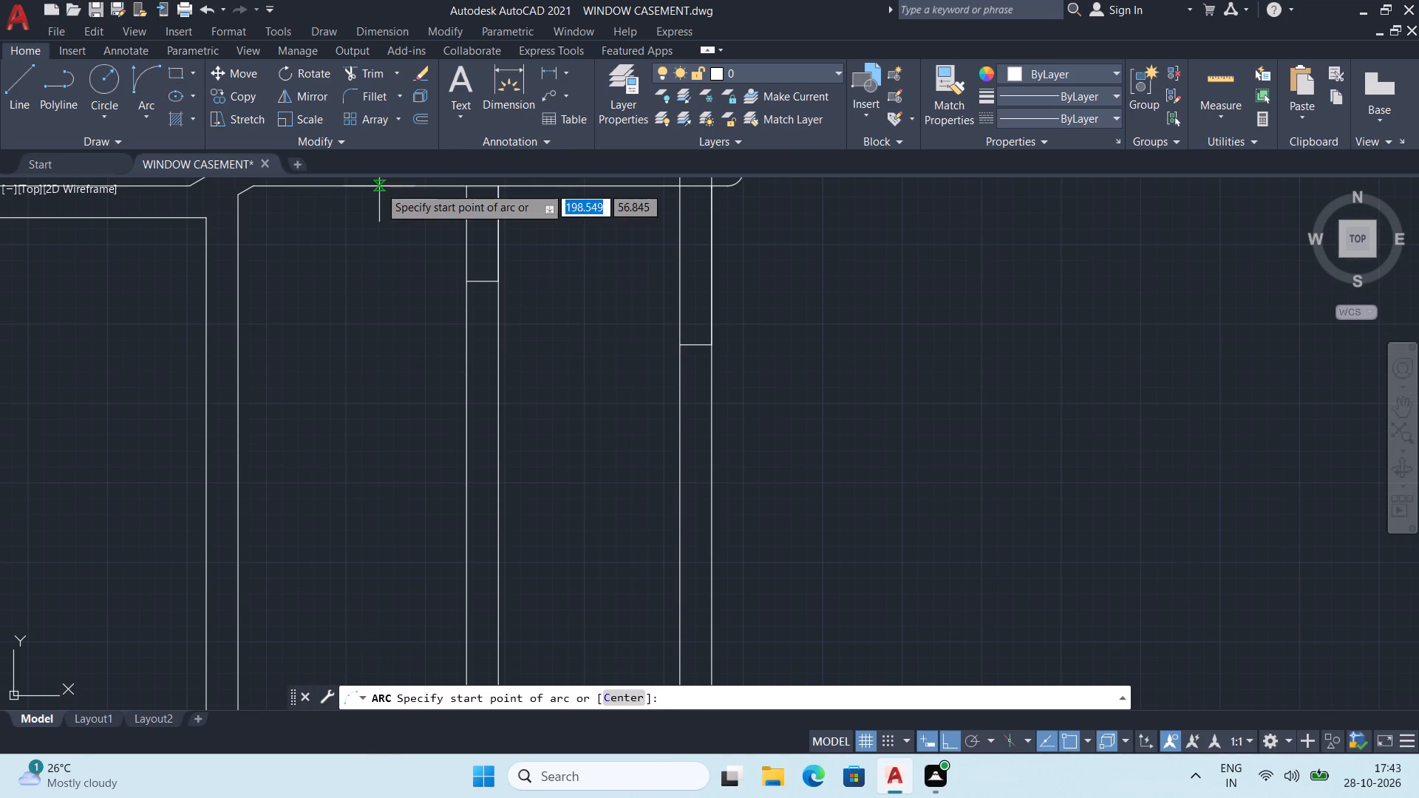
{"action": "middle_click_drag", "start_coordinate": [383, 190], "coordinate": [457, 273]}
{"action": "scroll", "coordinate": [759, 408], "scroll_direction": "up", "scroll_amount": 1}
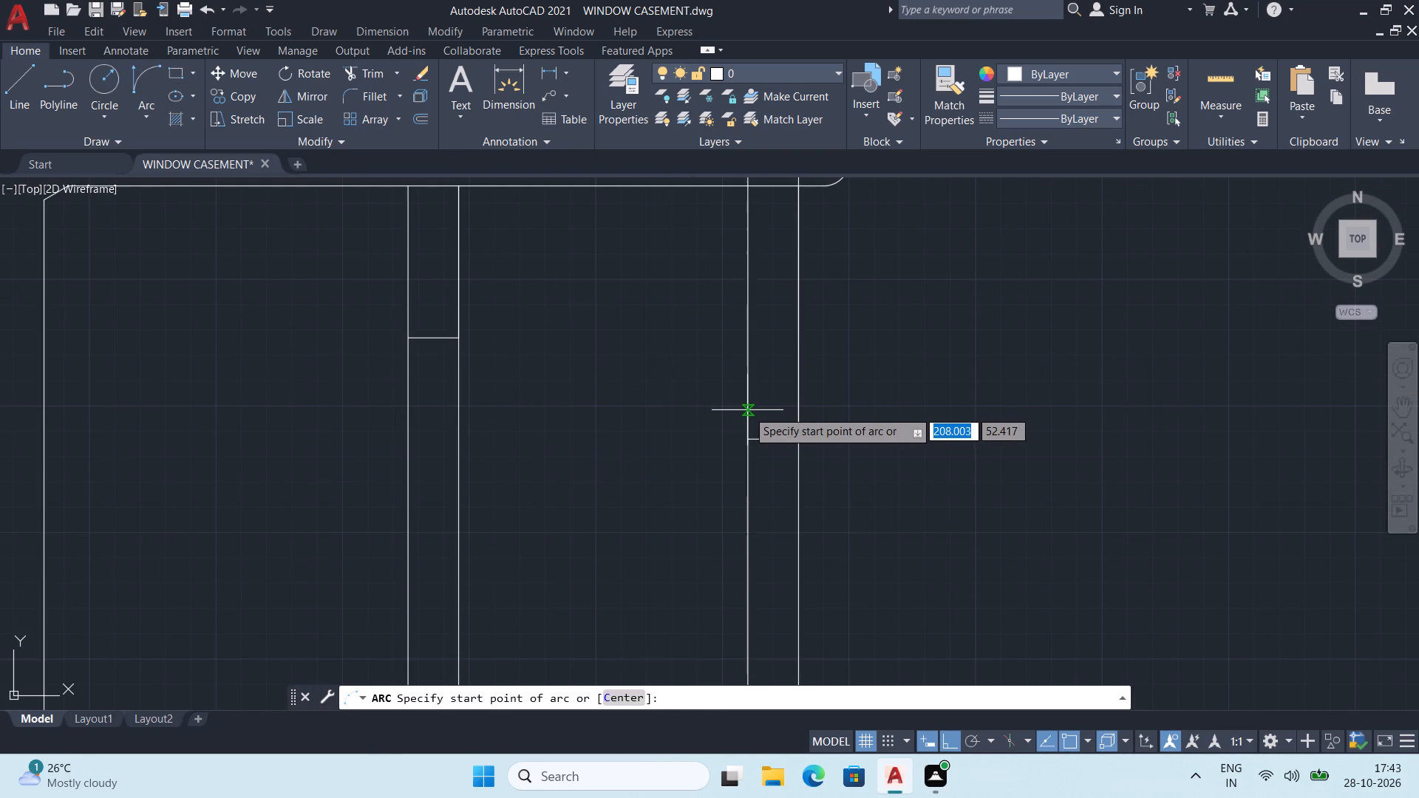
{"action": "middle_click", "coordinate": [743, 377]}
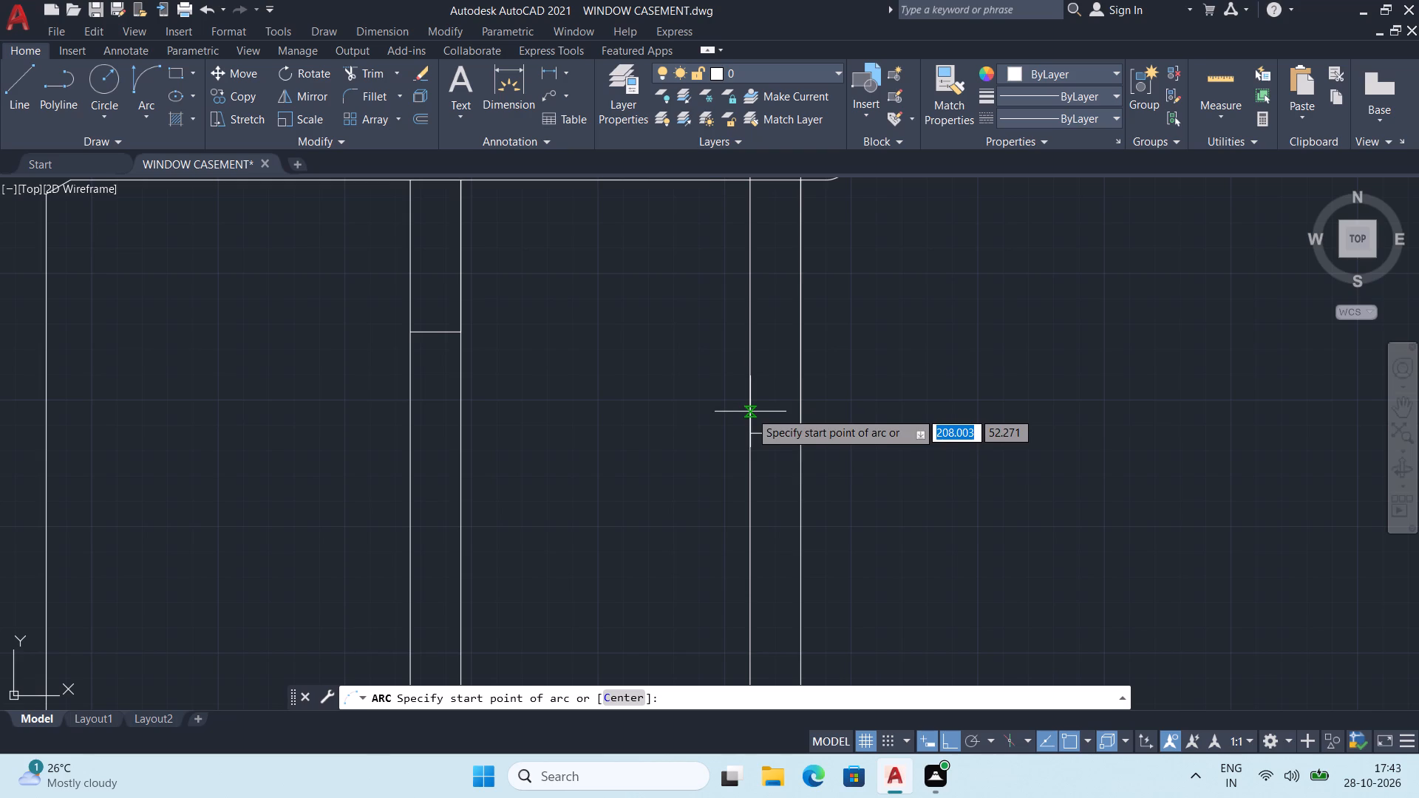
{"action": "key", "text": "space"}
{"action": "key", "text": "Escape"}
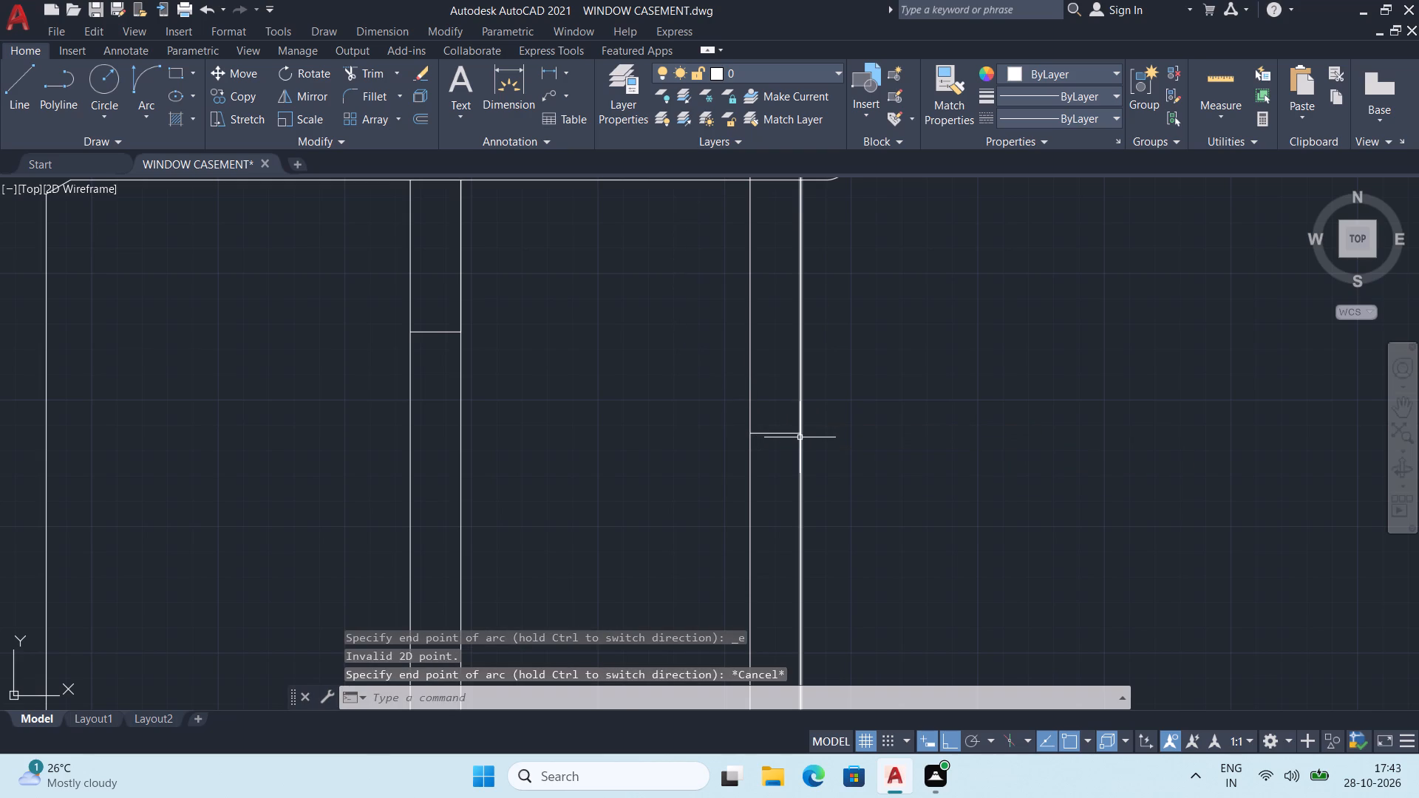
Offset the short cross lines in the end wall and the middle thin wall 0.5 units upward.
{"action": "type", "text": "off"}
{"action": "key", "text": "Return"}
{"action": "key", "text": "1"}
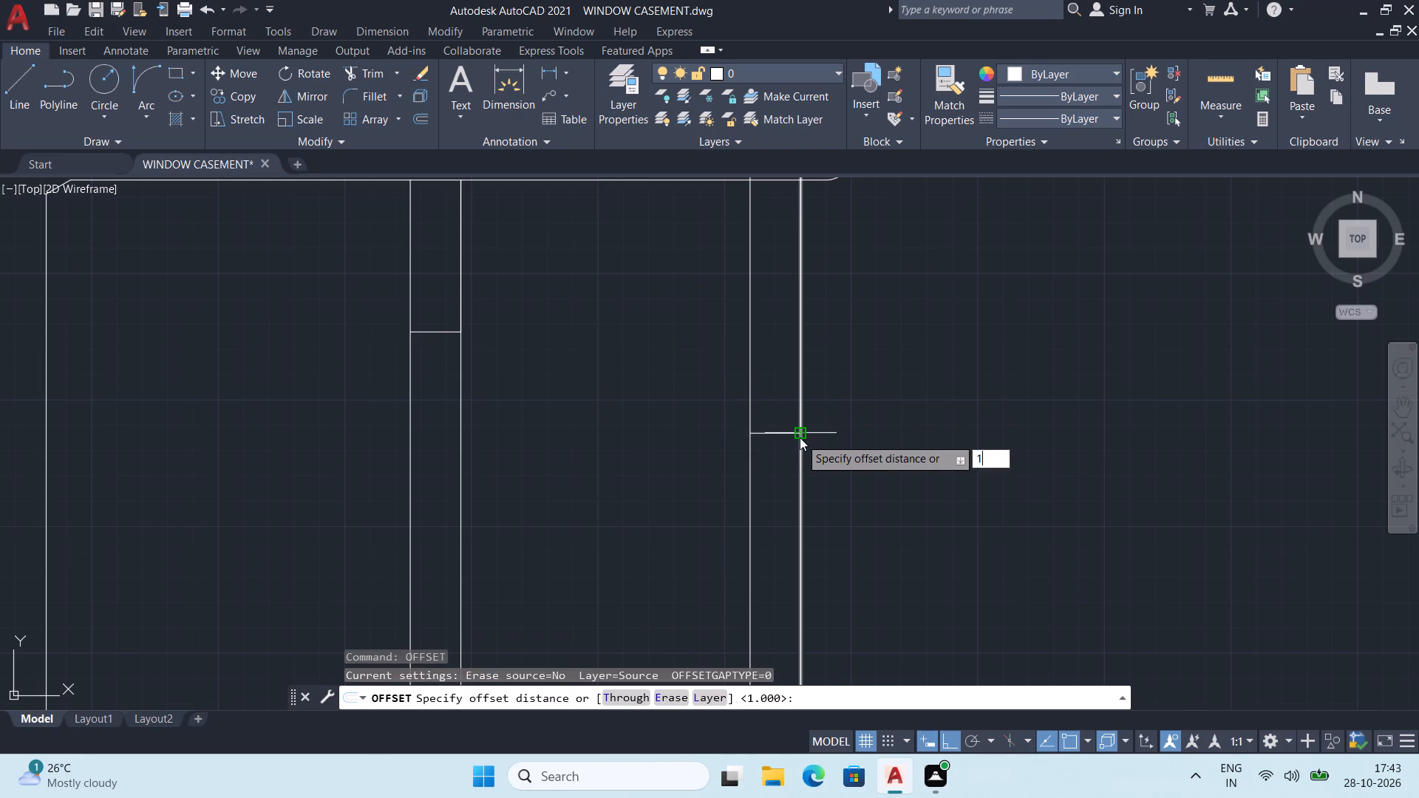
{"action": "key", "text": "Return"}
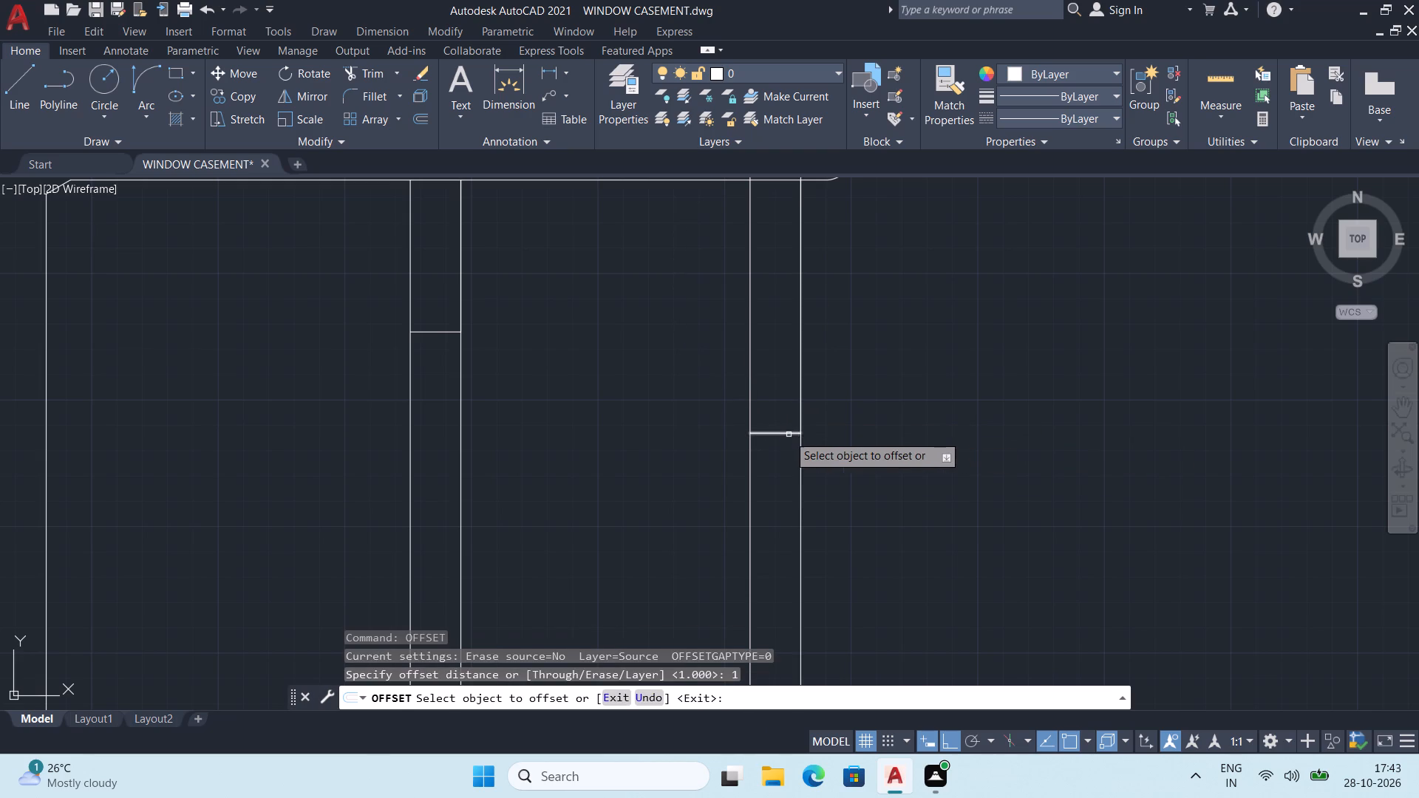
{"action": "left_click", "coordinate": [786, 434]}
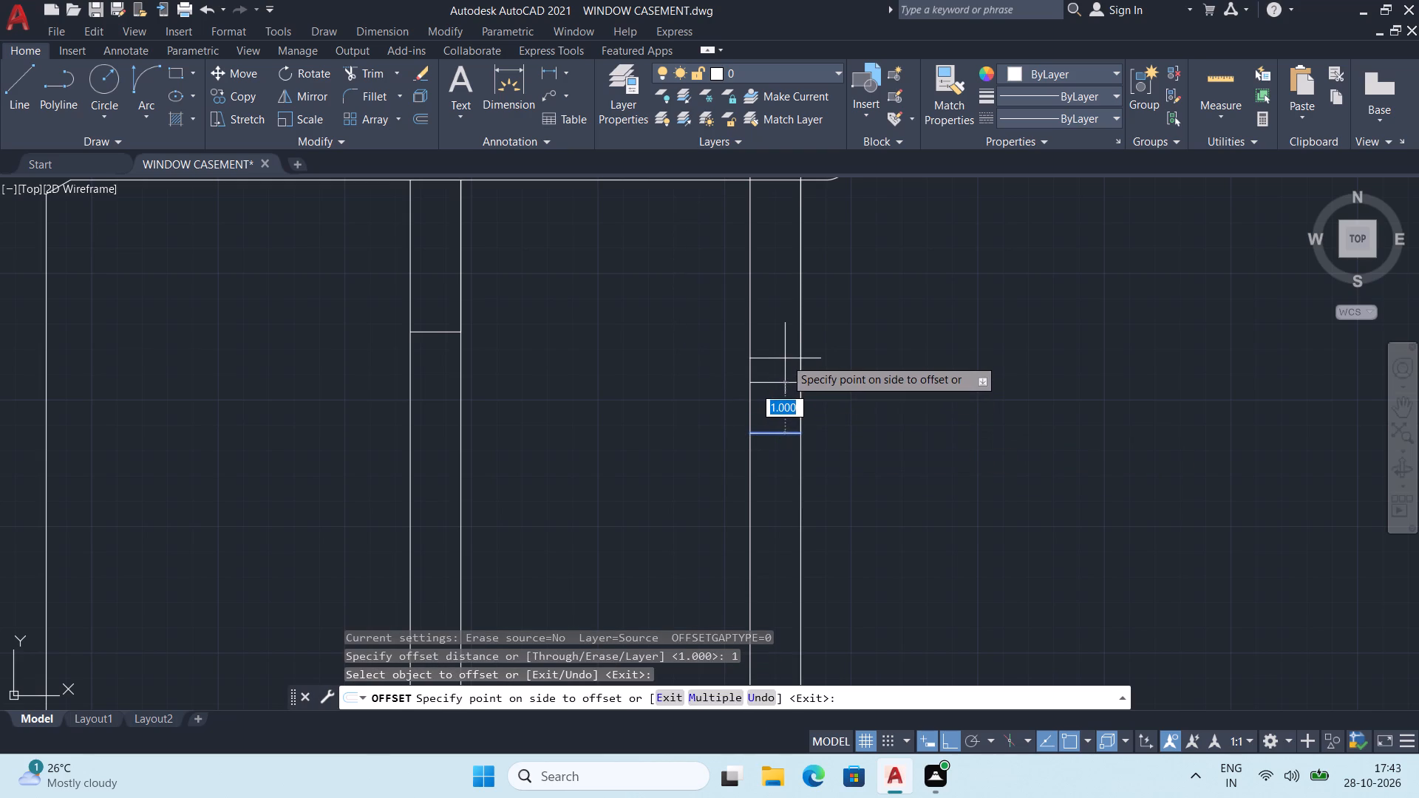
{"action": "type", "text": "0.5"}
{"action": "key", "text": "Return"}
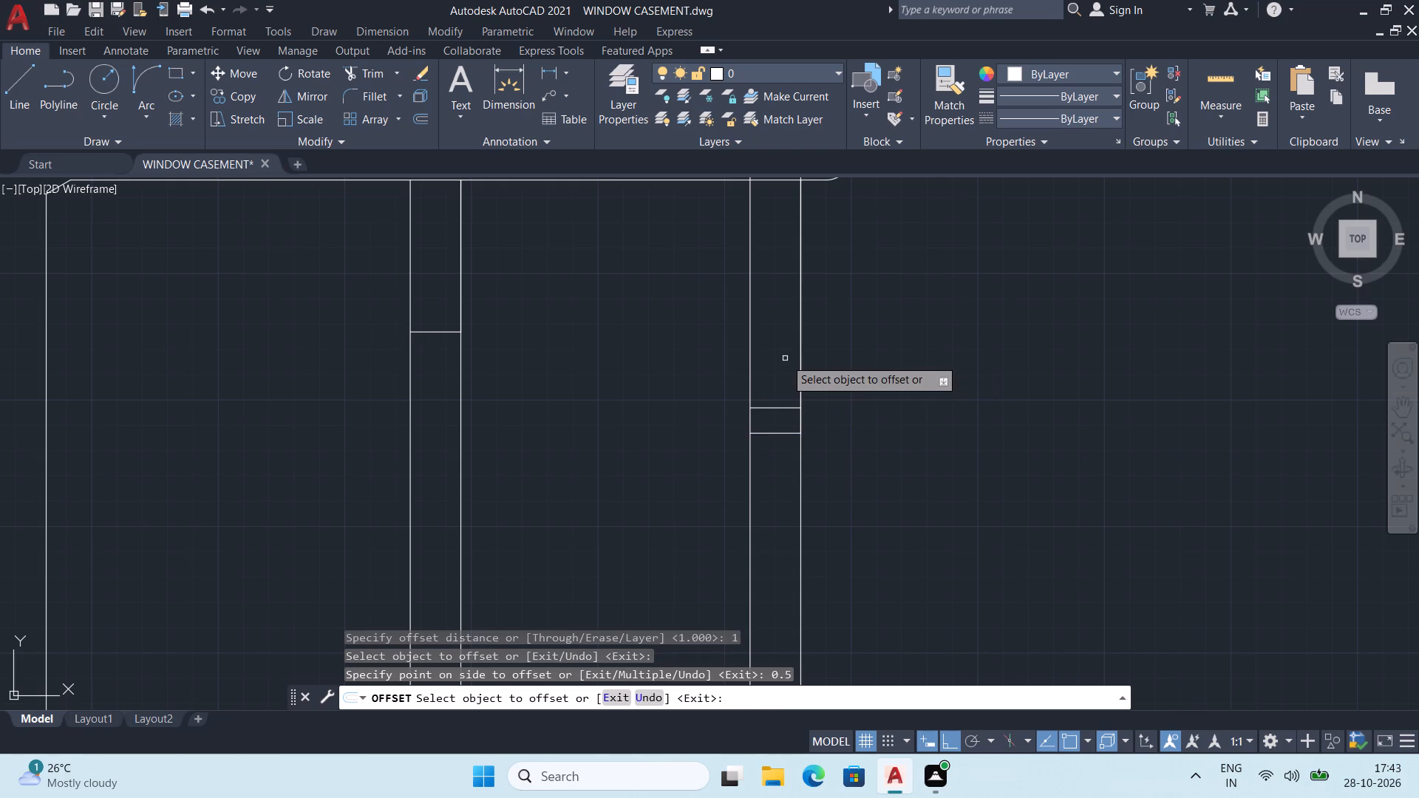
{"action": "left_click", "coordinate": [434, 332]}
{"action": "type", "text": "0.5"}
{"action": "key", "text": "Return"}
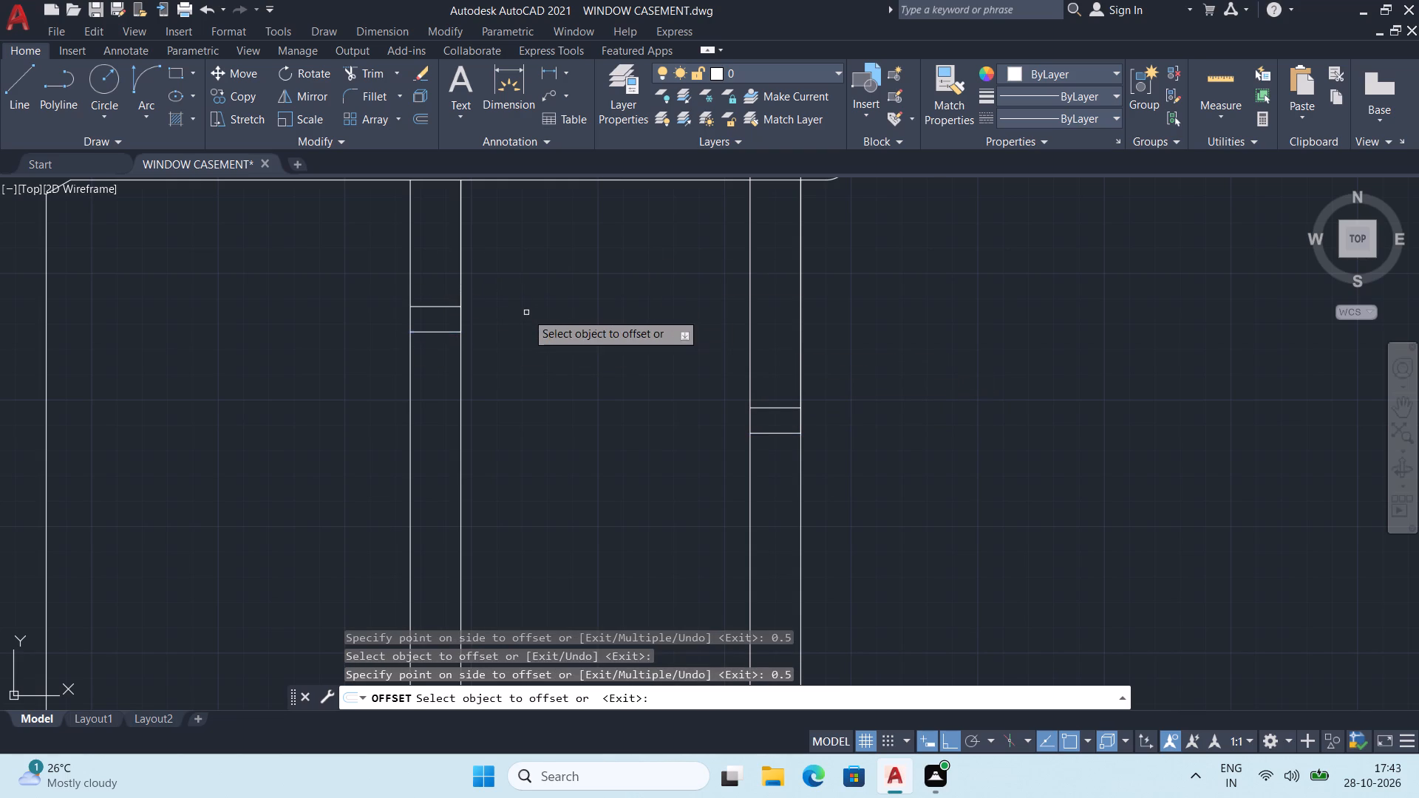
{"action": "key", "text": "space"}
Draw a start-end-direction arc across the middle thin wall between the ends of its upper cross line, bulging downward.
{"action": "left_click_drag", "start_coordinate": [152, 81], "coordinate": [168, 89]}
{"action": "left_click", "coordinate": [144, 69]}
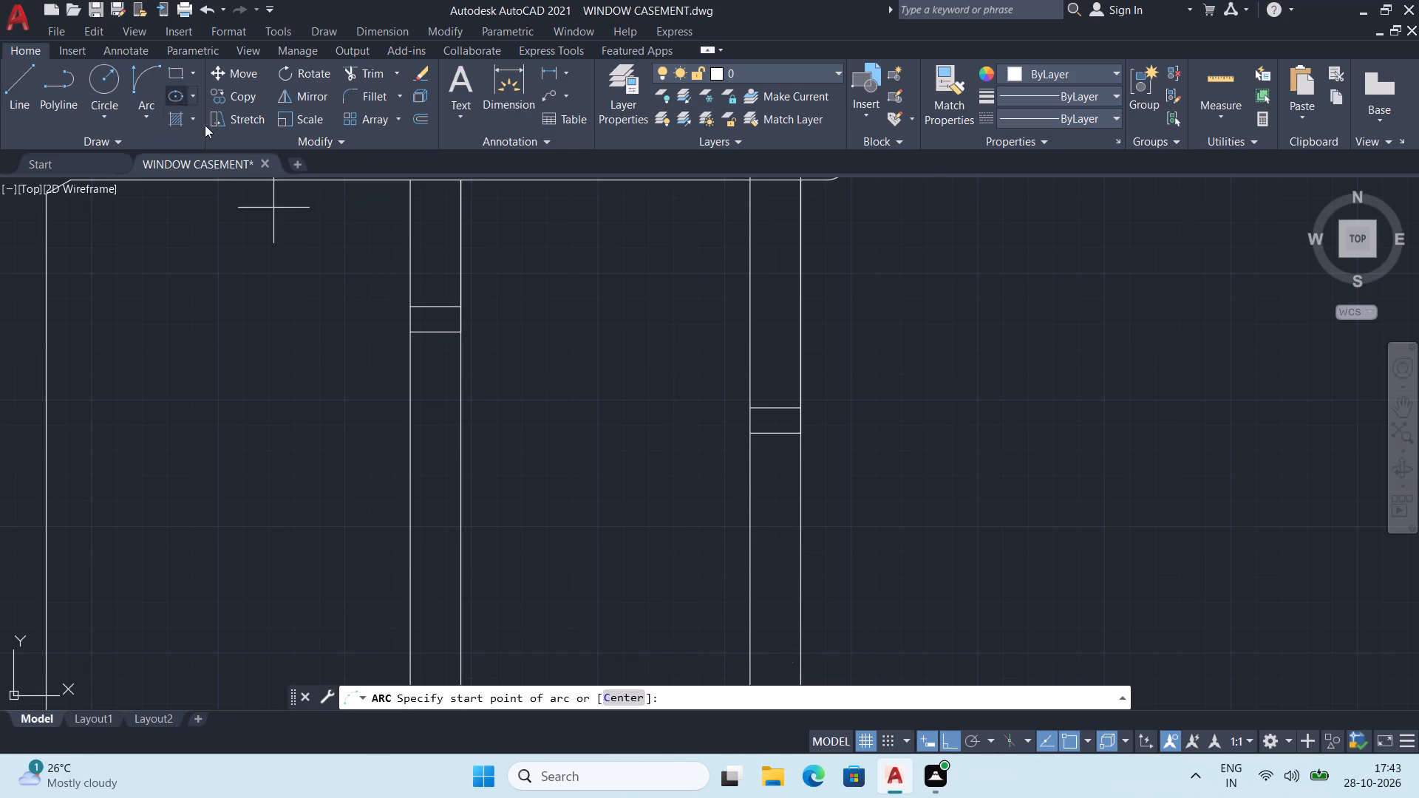
{"action": "left_click", "coordinate": [411, 305]}
{"action": "left_click", "coordinate": [463, 306]}
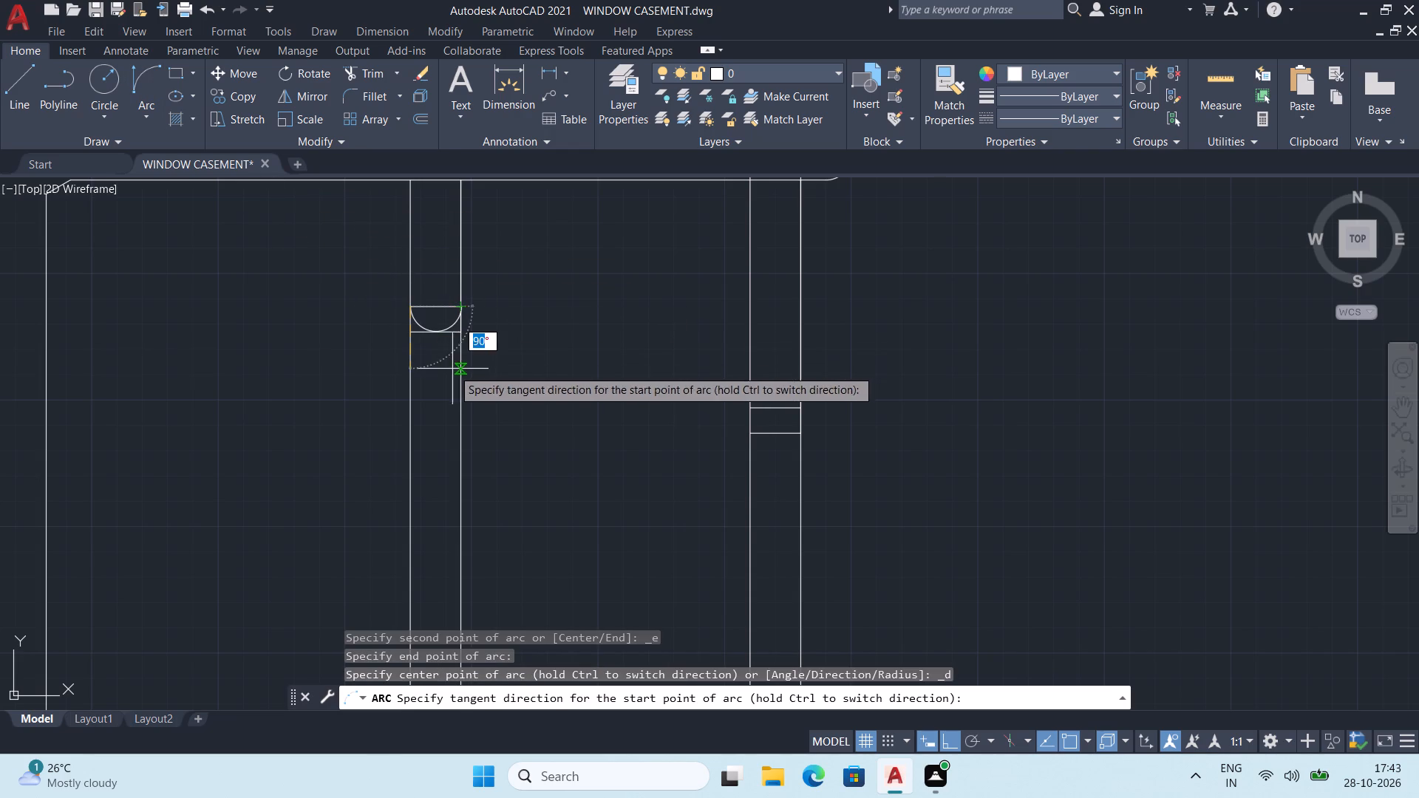
{"action": "left_click", "coordinate": [439, 378]}
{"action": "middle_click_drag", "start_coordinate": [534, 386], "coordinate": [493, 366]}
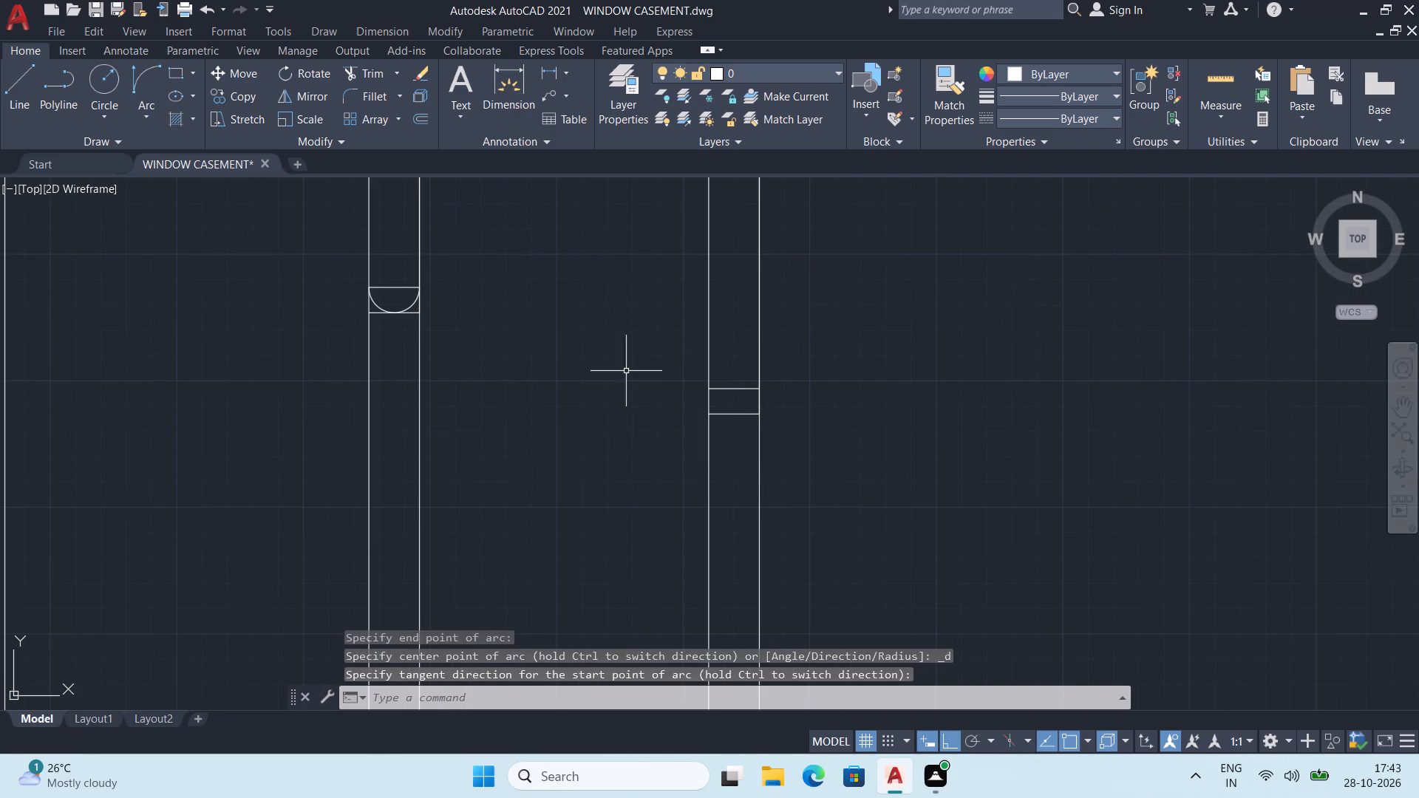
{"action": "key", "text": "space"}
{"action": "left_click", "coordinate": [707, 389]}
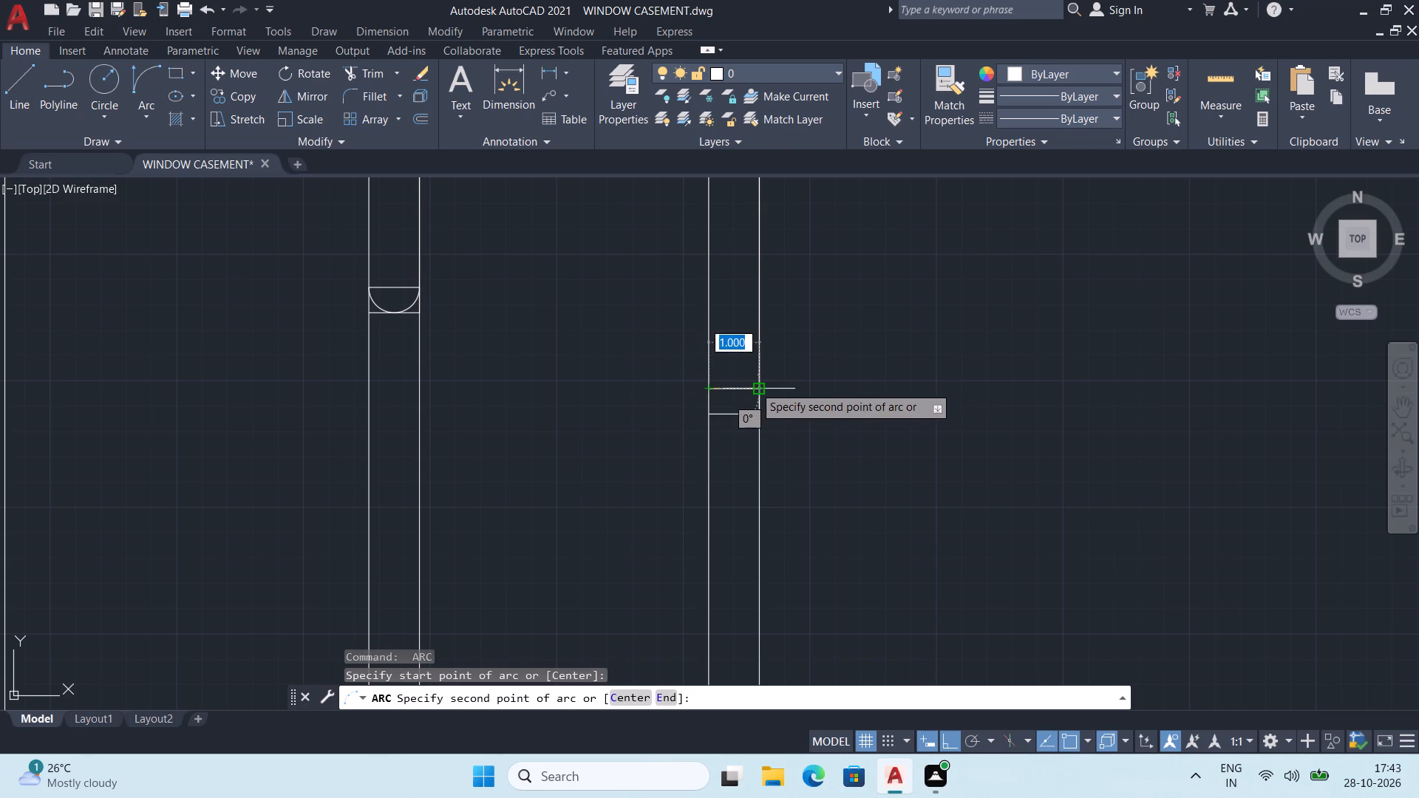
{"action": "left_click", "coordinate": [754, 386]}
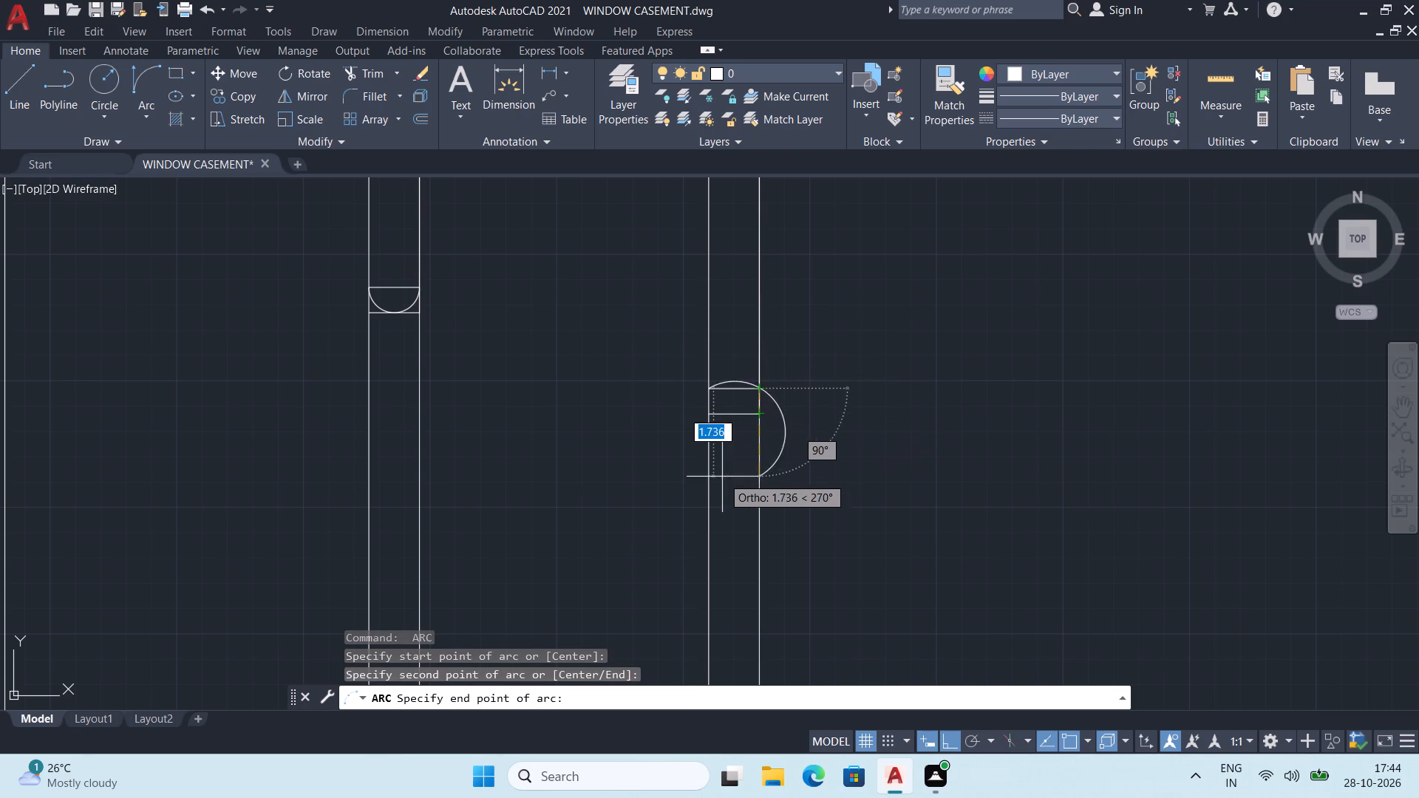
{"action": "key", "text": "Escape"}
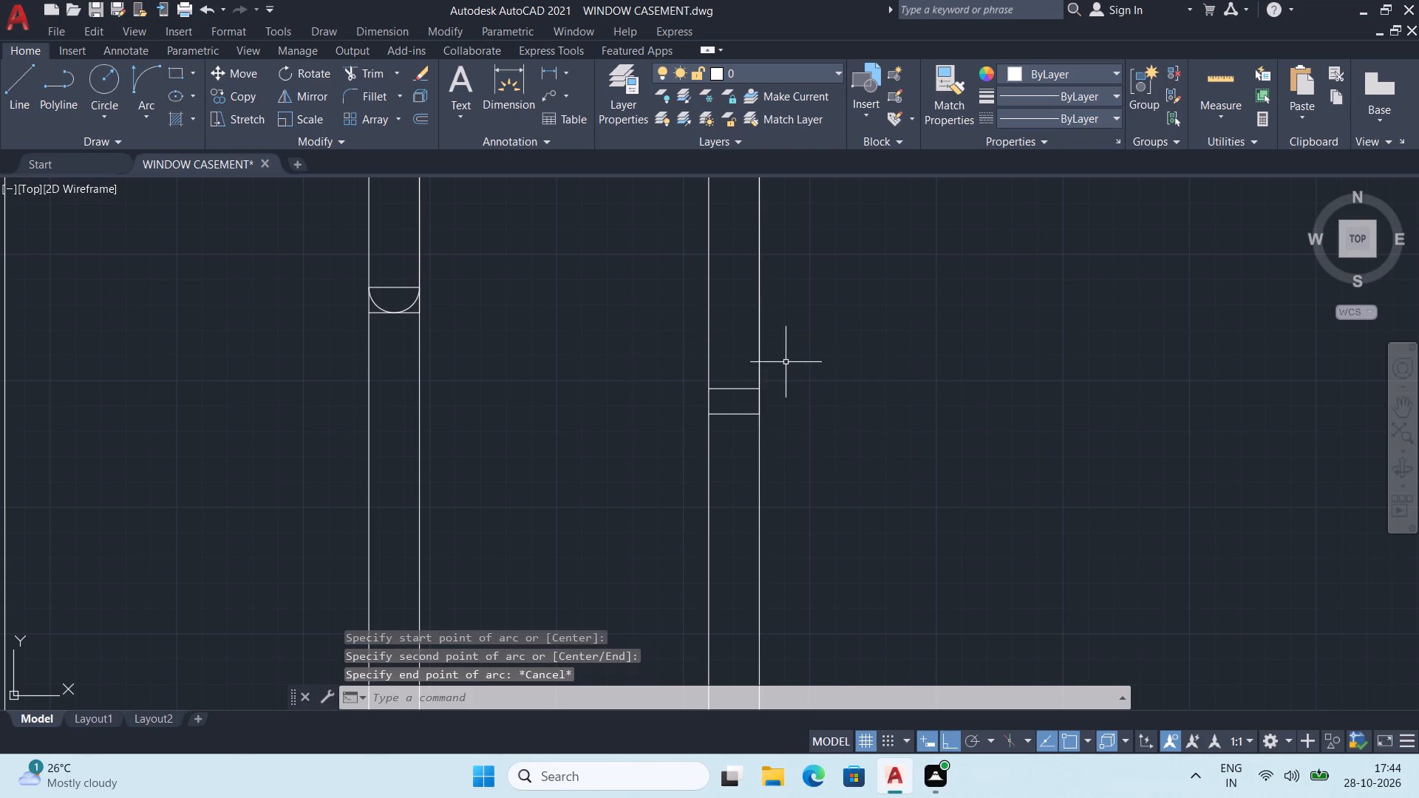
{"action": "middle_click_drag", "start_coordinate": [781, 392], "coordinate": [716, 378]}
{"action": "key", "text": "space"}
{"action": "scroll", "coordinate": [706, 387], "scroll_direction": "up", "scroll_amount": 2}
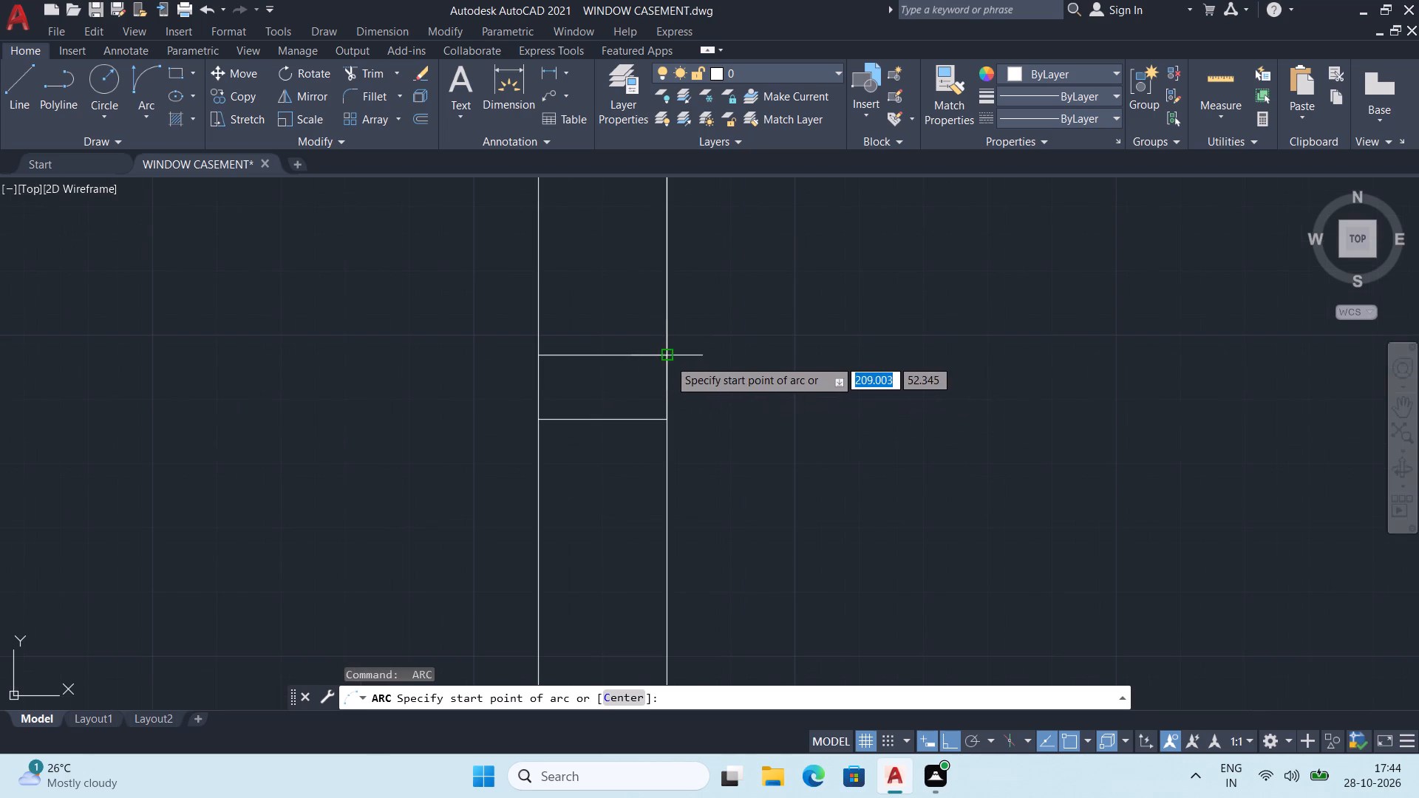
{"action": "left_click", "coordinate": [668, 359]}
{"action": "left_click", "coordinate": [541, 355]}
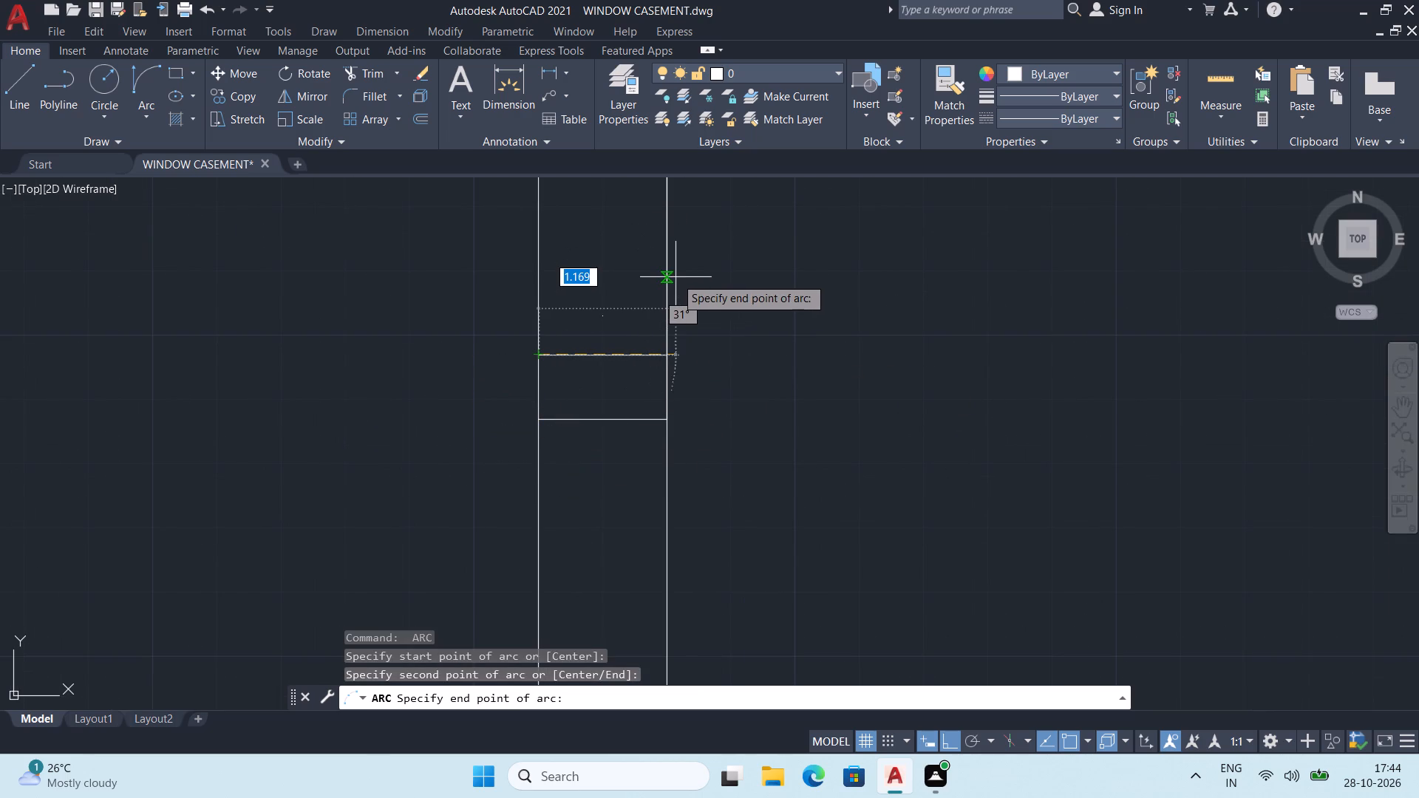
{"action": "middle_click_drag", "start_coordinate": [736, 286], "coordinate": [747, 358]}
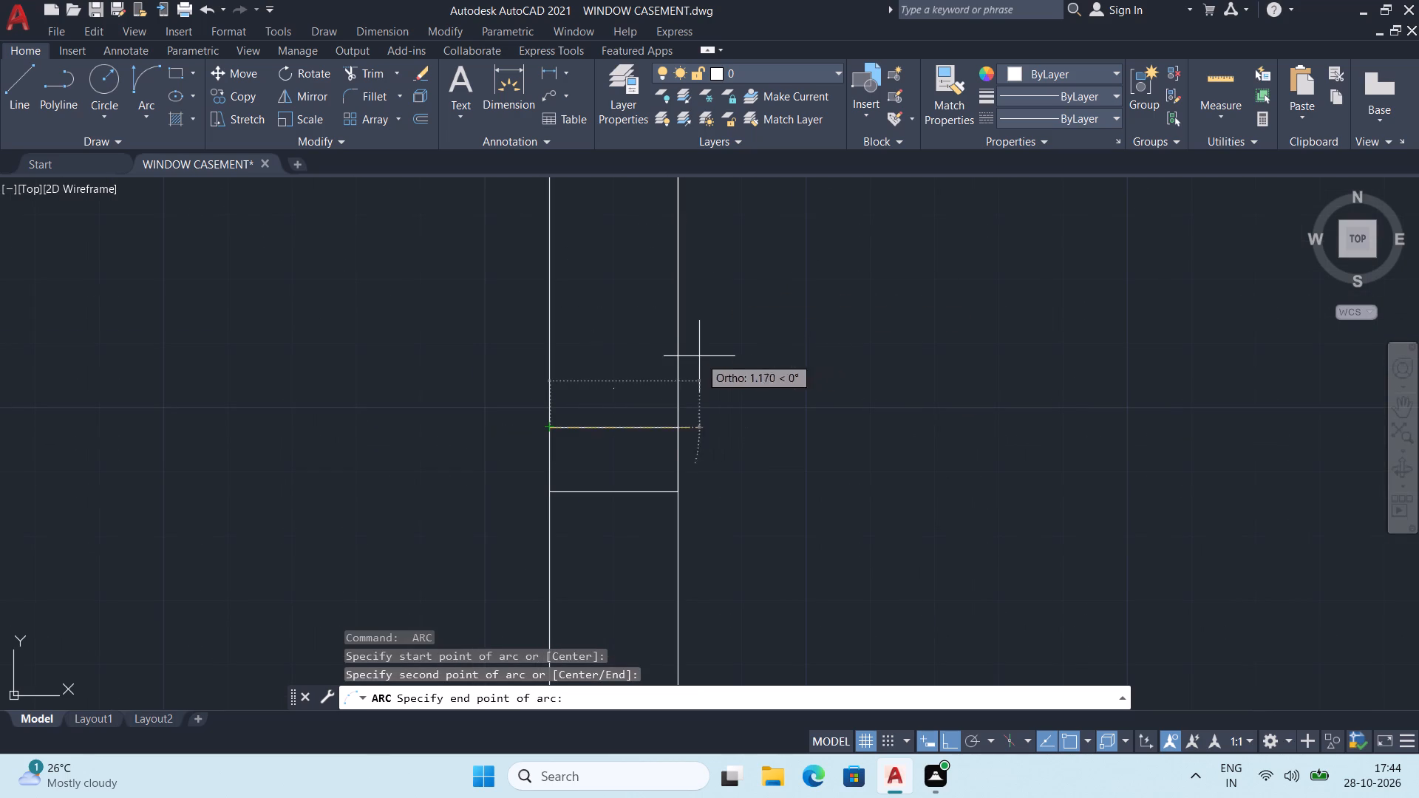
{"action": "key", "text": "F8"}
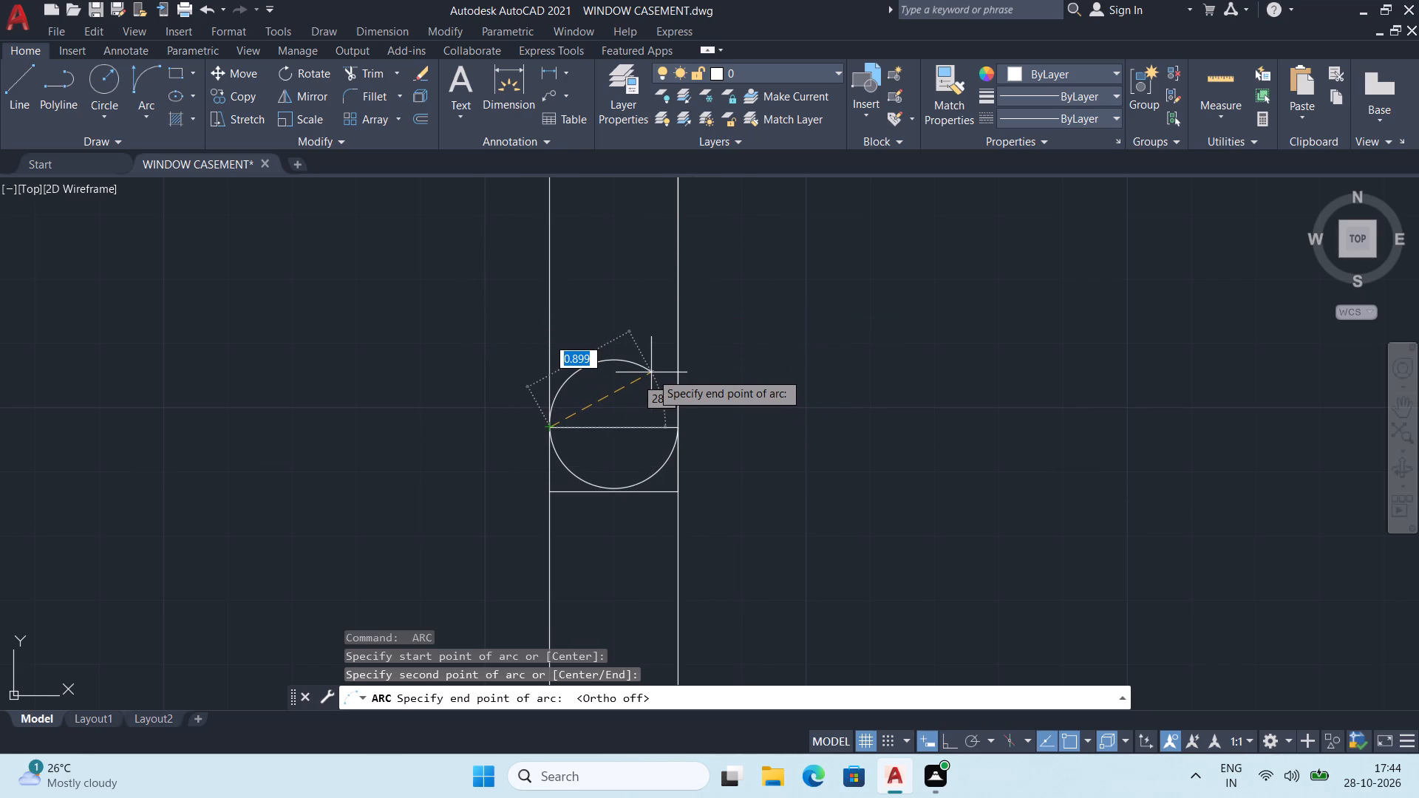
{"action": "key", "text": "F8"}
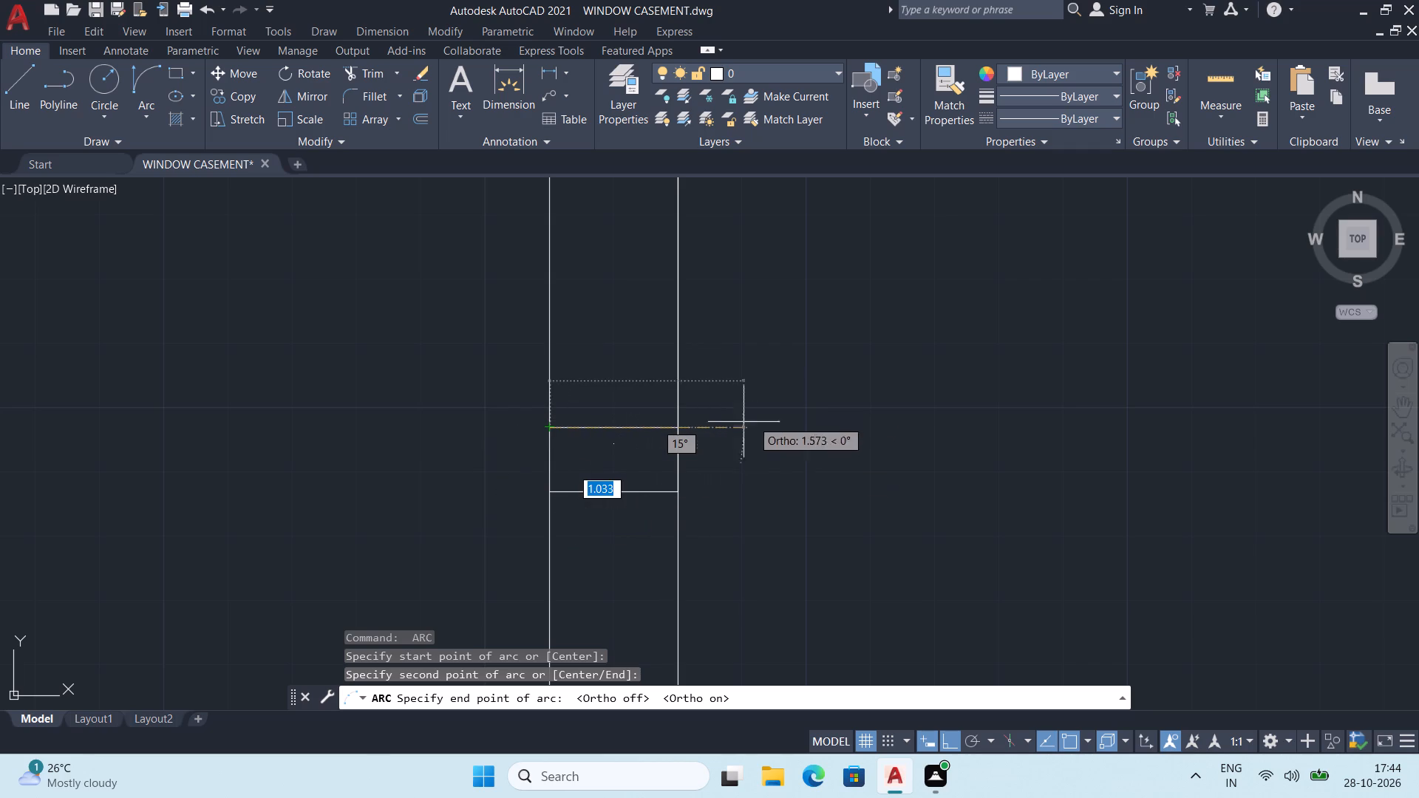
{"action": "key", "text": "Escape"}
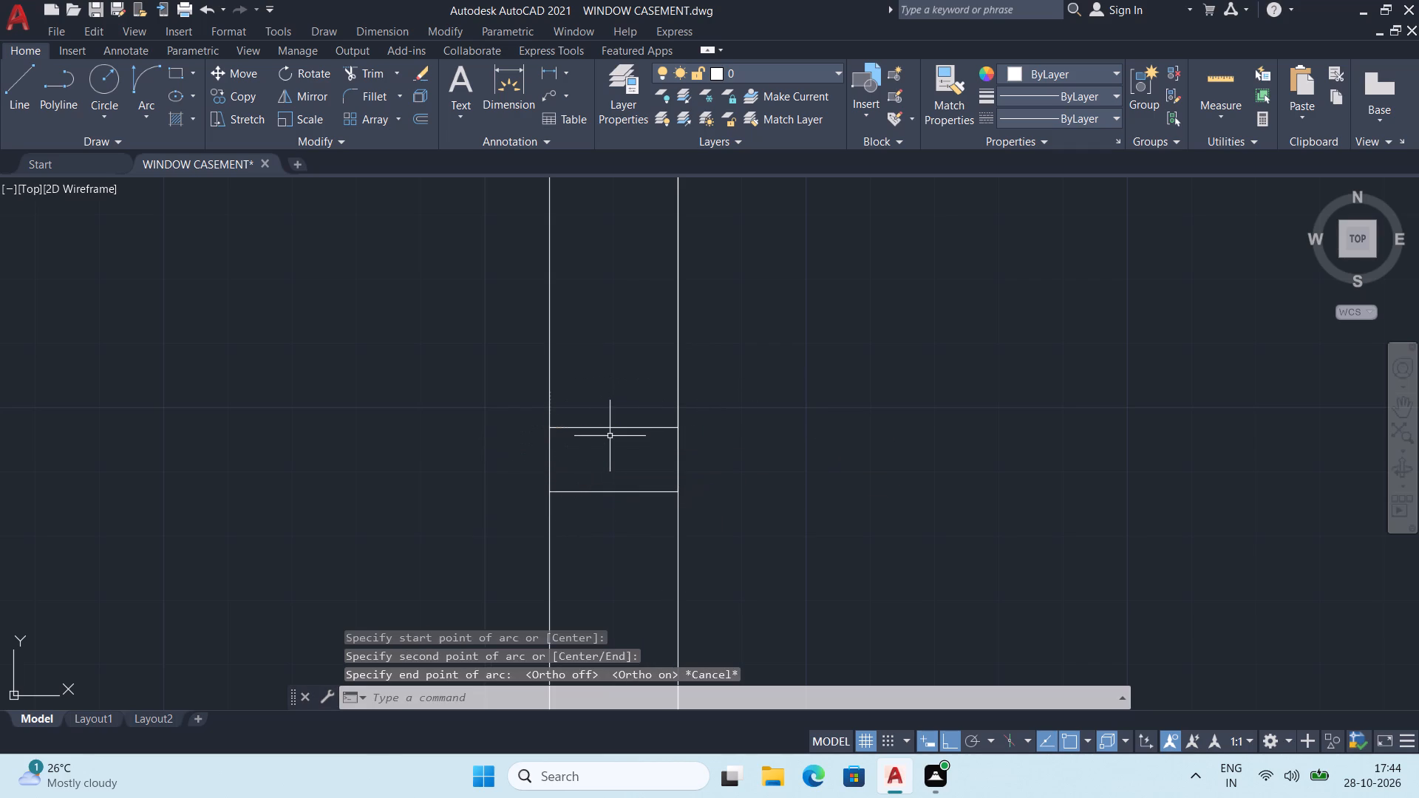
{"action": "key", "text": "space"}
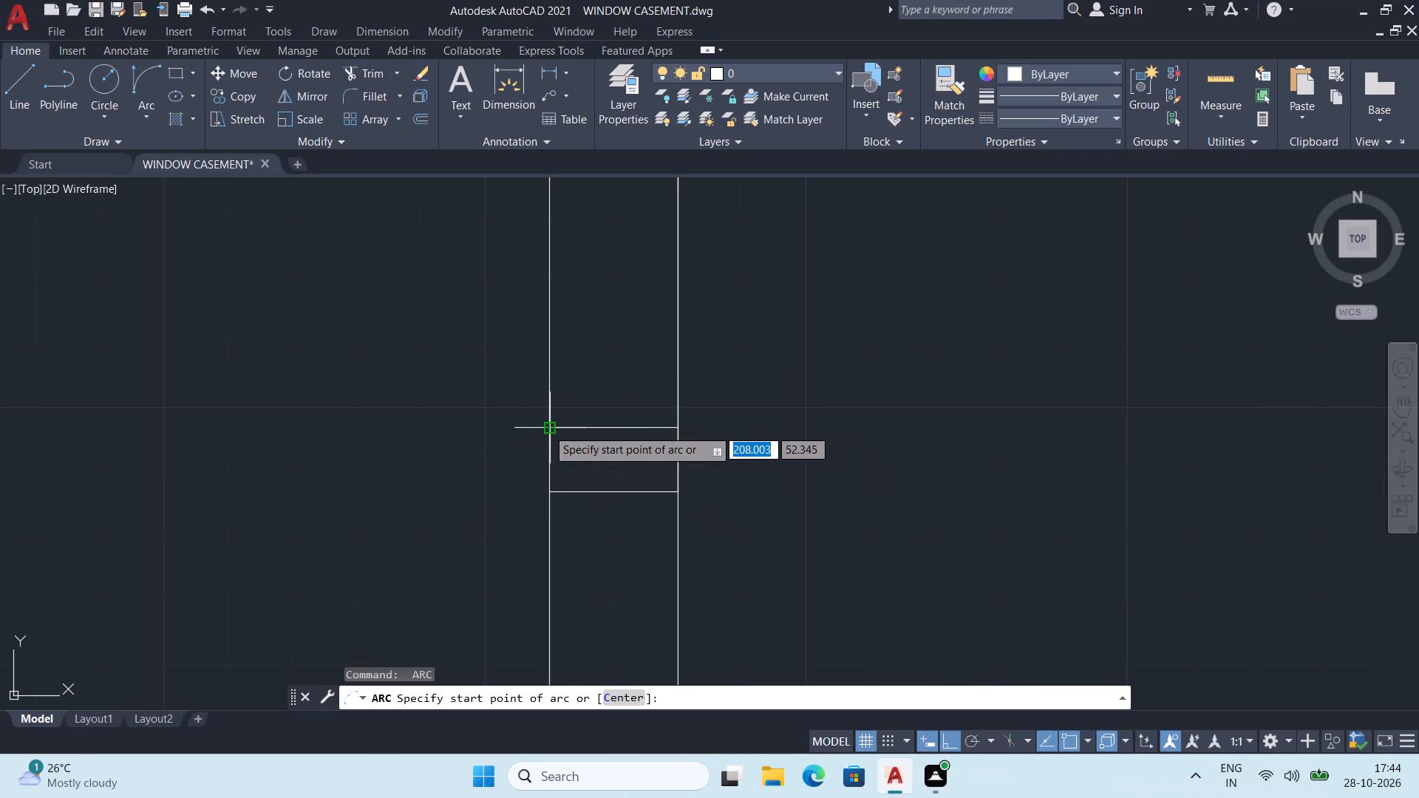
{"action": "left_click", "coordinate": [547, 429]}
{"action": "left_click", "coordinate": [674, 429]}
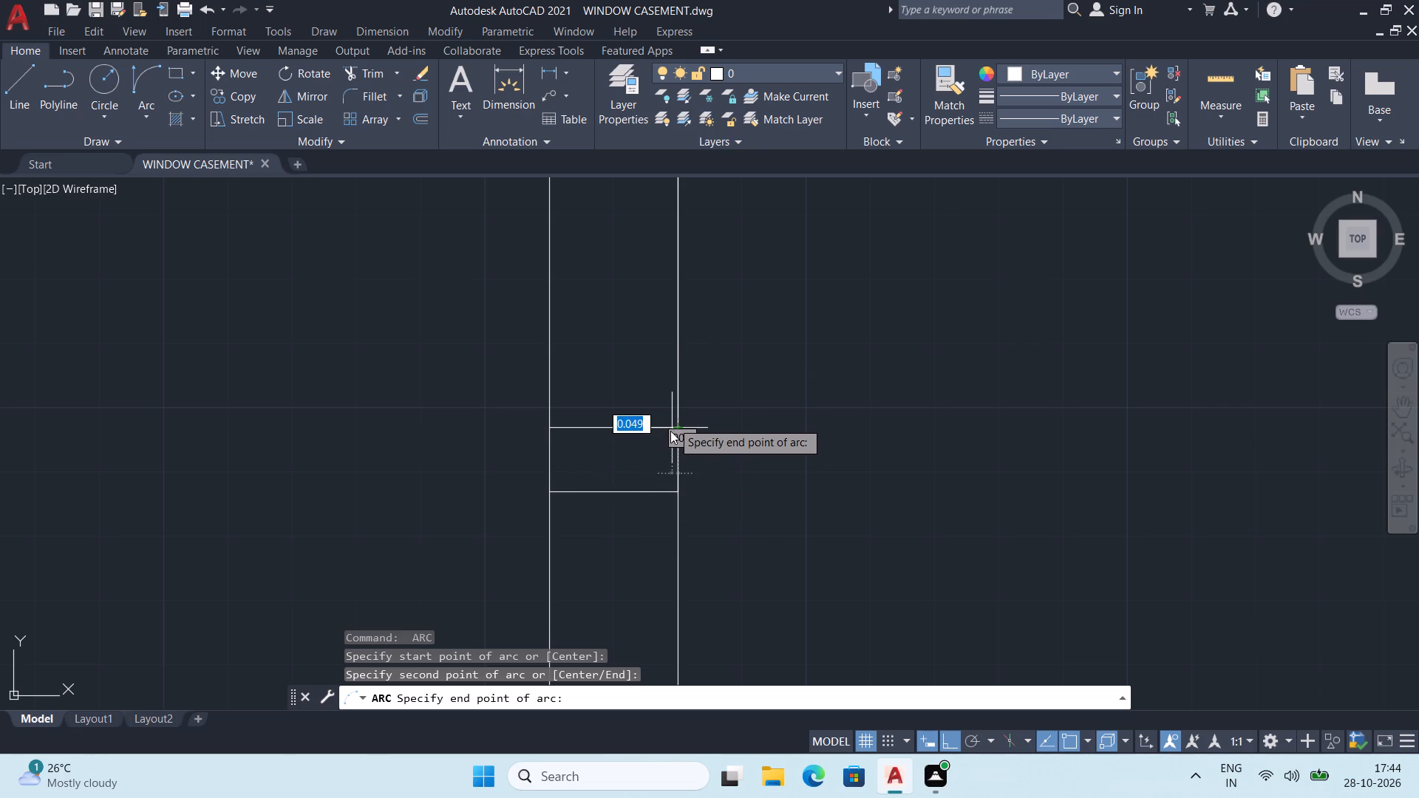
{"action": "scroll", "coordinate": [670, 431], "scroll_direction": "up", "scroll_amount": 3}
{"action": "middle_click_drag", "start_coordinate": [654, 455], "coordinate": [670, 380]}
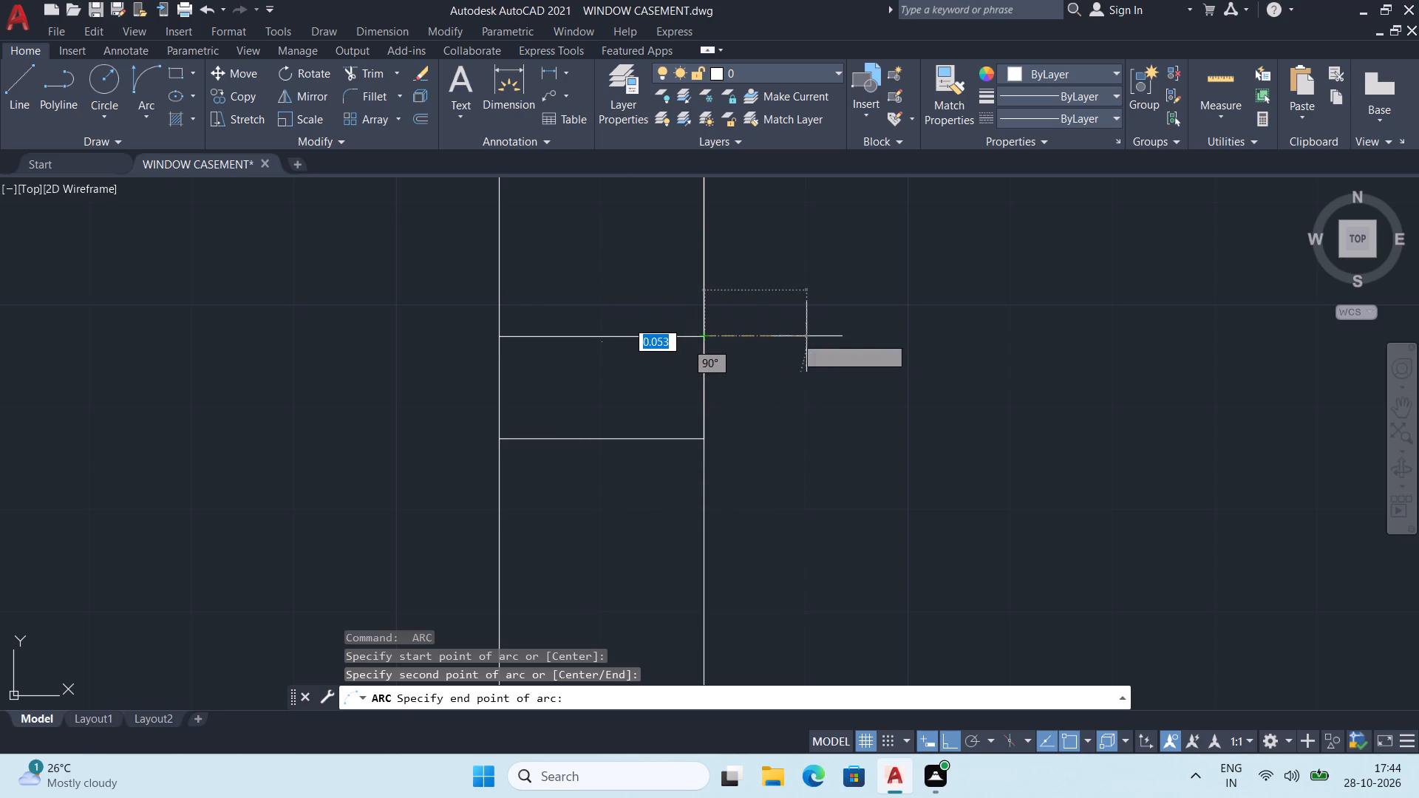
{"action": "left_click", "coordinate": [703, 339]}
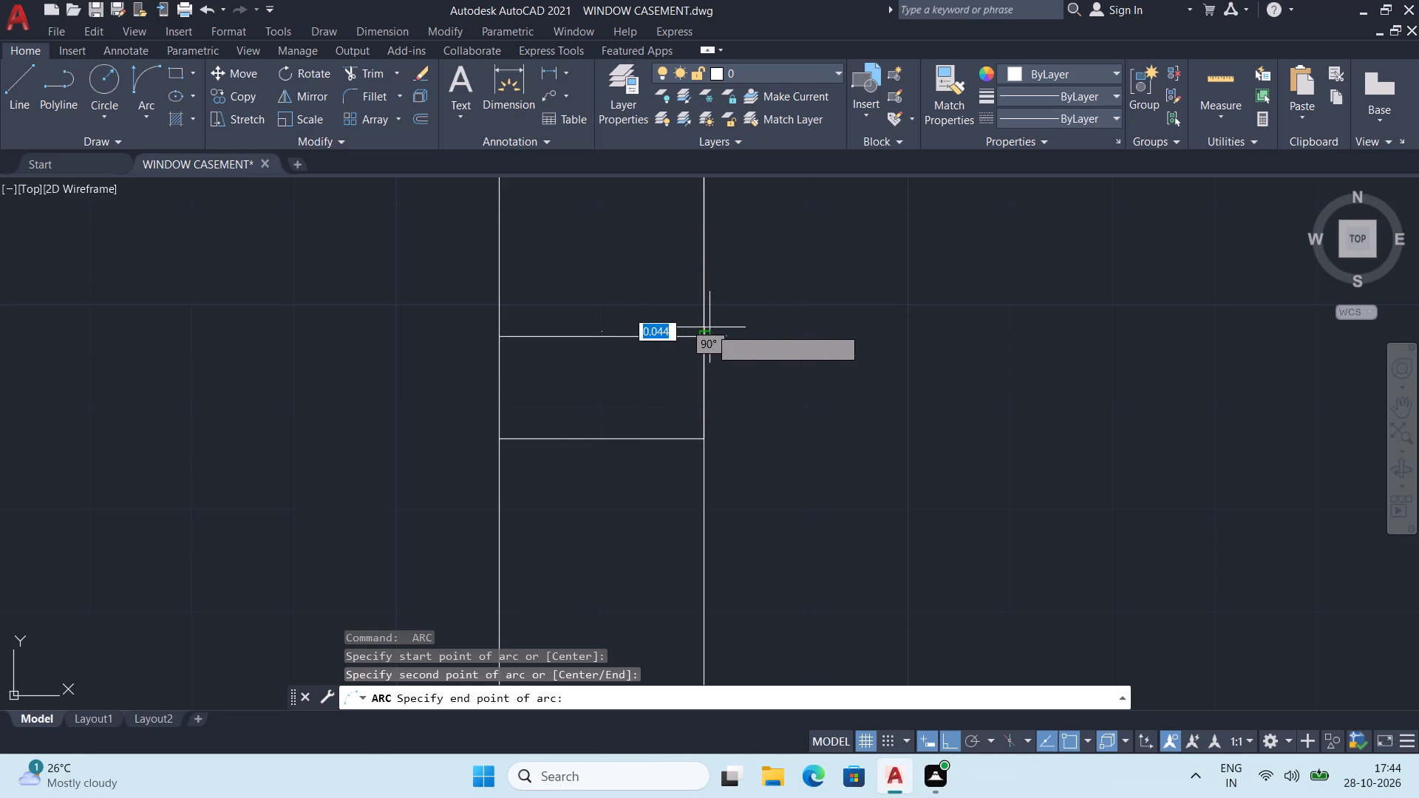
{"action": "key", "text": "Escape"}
Copy the middle wall's arc onto the end wall so that it spans the ends of the upper cross line, with Ortho off.
{"action": "scroll", "coordinate": [718, 330], "scroll_direction": "down", "scroll_amount": 3}
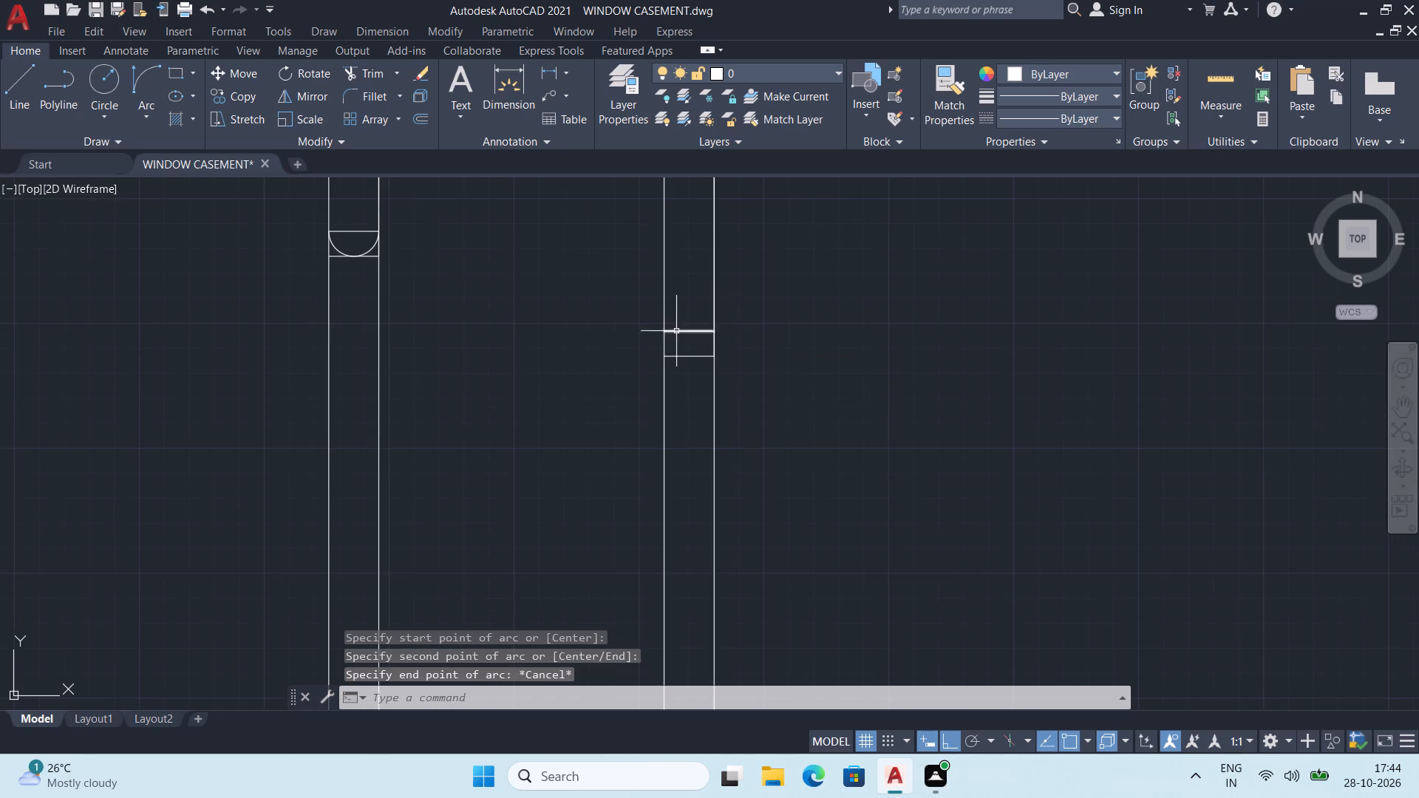
{"action": "middle_click_drag", "start_coordinate": [401, 280], "coordinate": [421, 338]}
{"action": "scroll", "coordinate": [335, 307], "scroll_direction": "up", "scroll_amount": 1}
{"action": "left_click", "coordinate": [425, 304]}
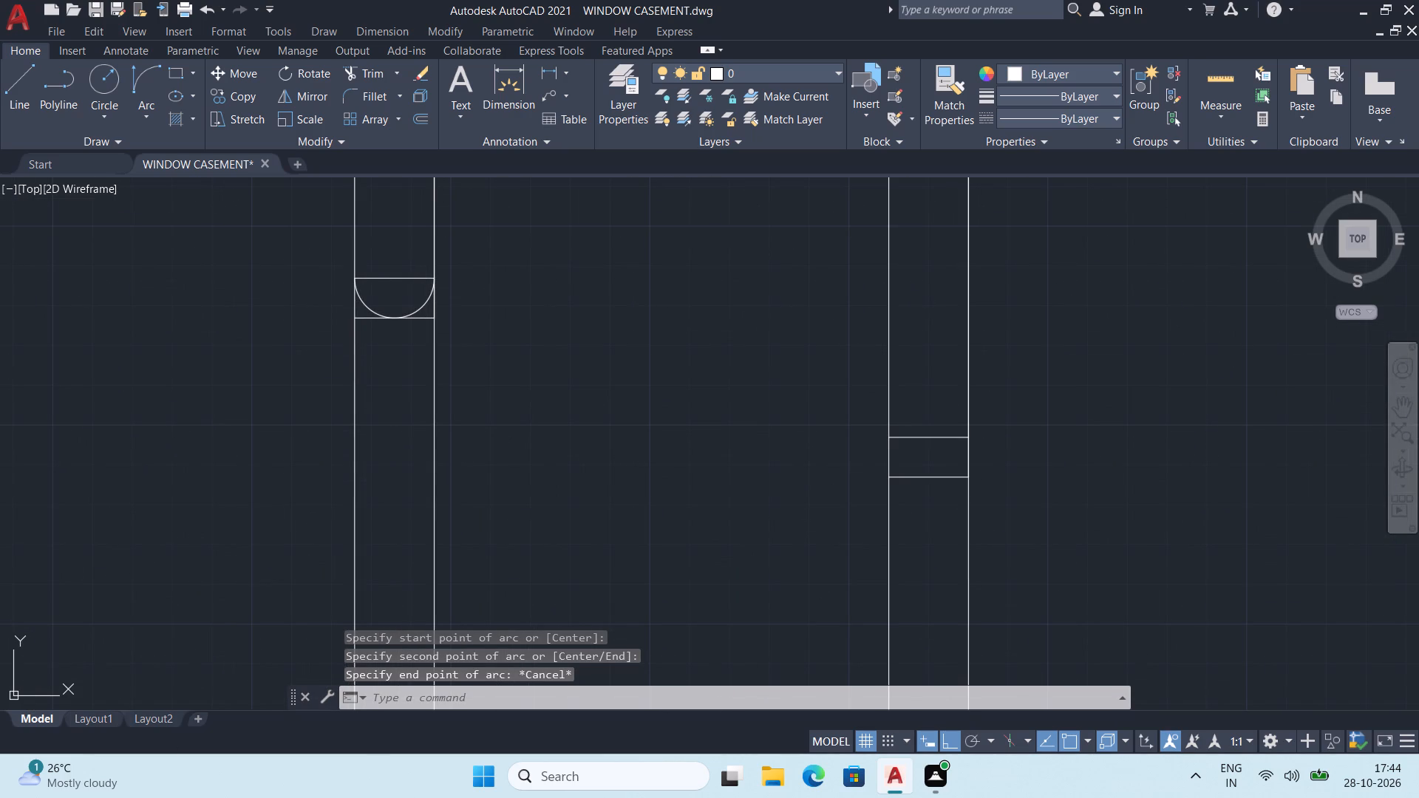
{"action": "key", "text": "c"}
{"action": "key", "text": "o"}
{"action": "key", "text": "Return"}
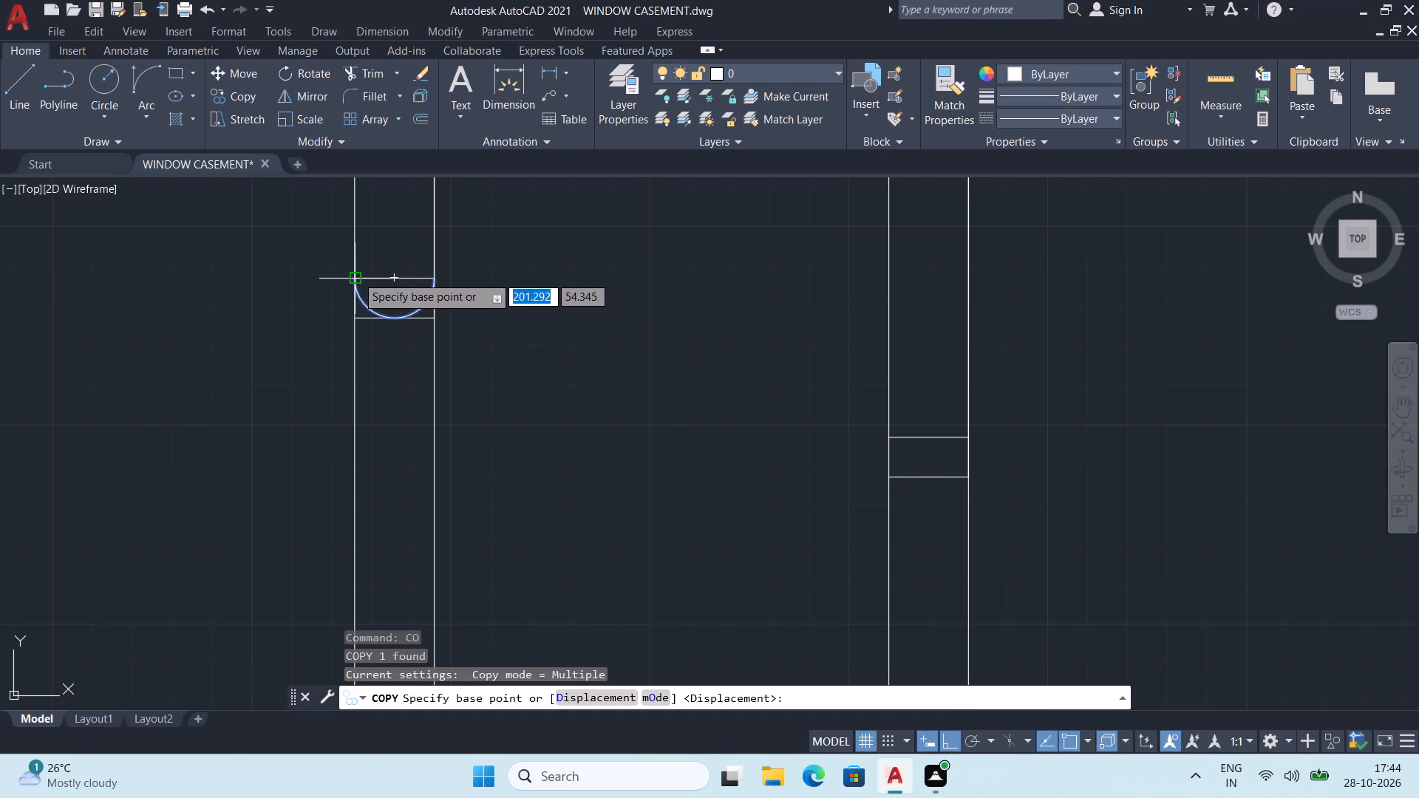
{"action": "left_click", "coordinate": [356, 276]}
{"action": "middle_click_drag", "start_coordinate": [865, 378], "coordinate": [740, 360]}
{"action": "scroll", "coordinate": [772, 390], "scroll_direction": "up", "scroll_amount": 2}
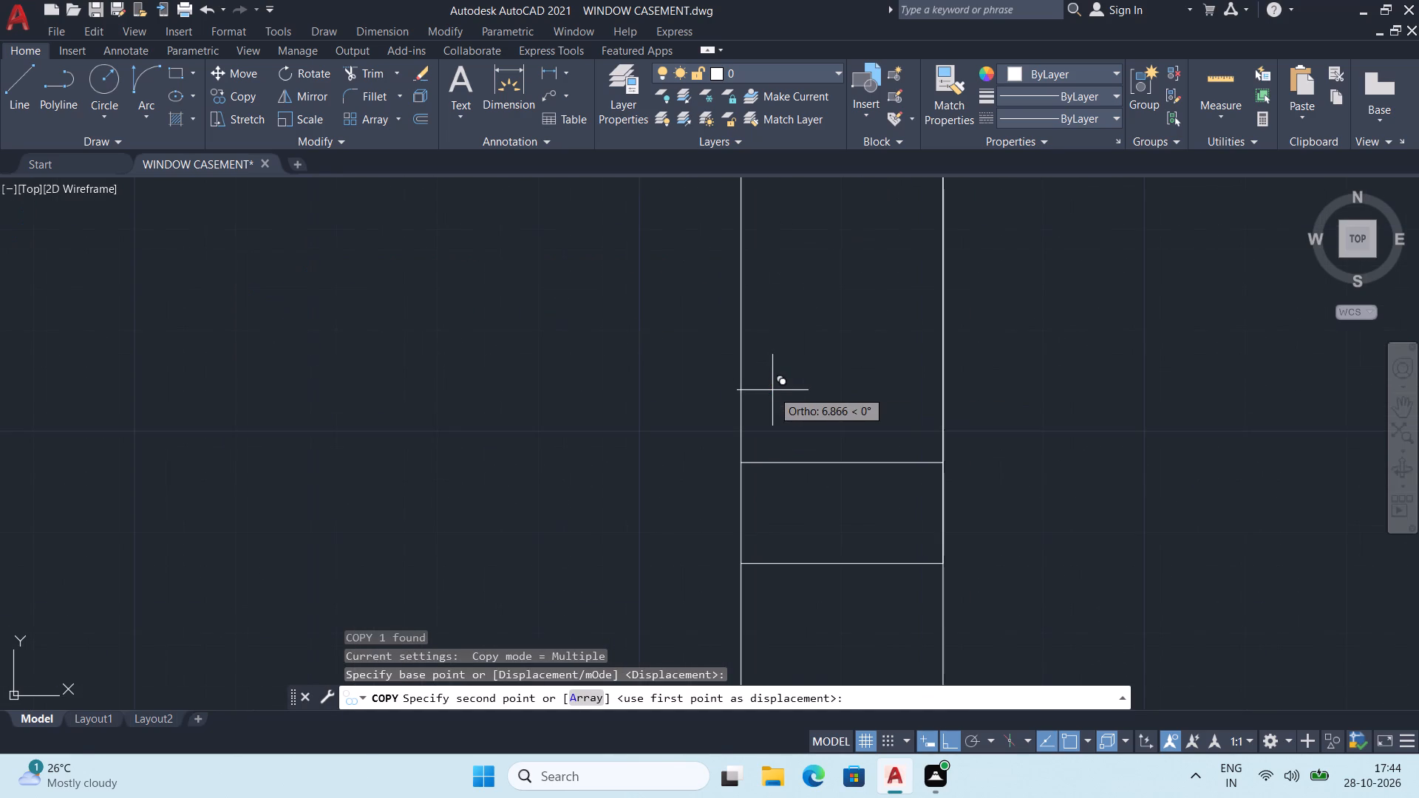
{"action": "key", "text": "F8"}
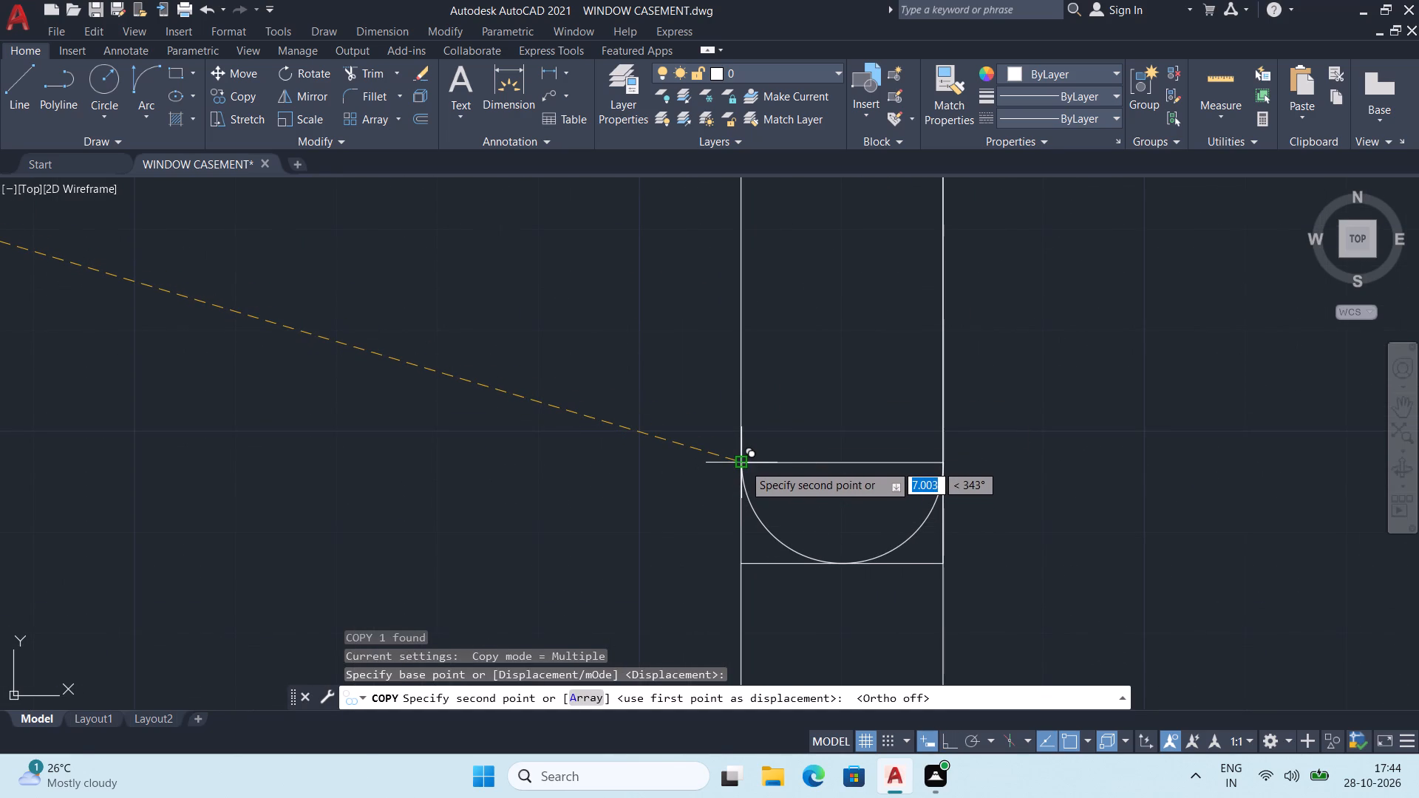
{"action": "left_click", "coordinate": [743, 464]}
{"action": "scroll", "coordinate": [947, 482], "scroll_direction": "up", "scroll_amount": 5}
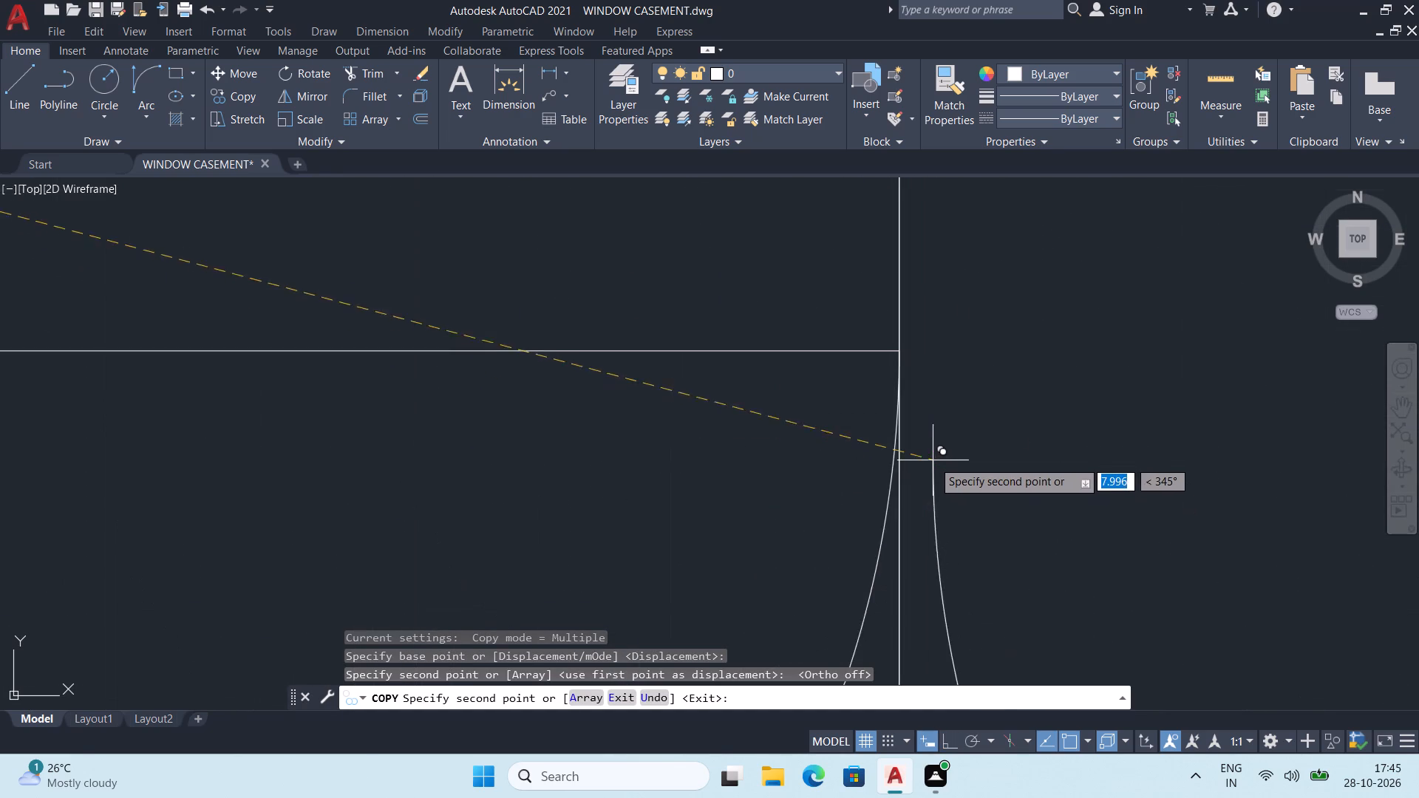
{"action": "scroll", "coordinate": [926, 443], "scroll_direction": "up", "scroll_amount": 2}
{"action": "key", "text": "Escape"}
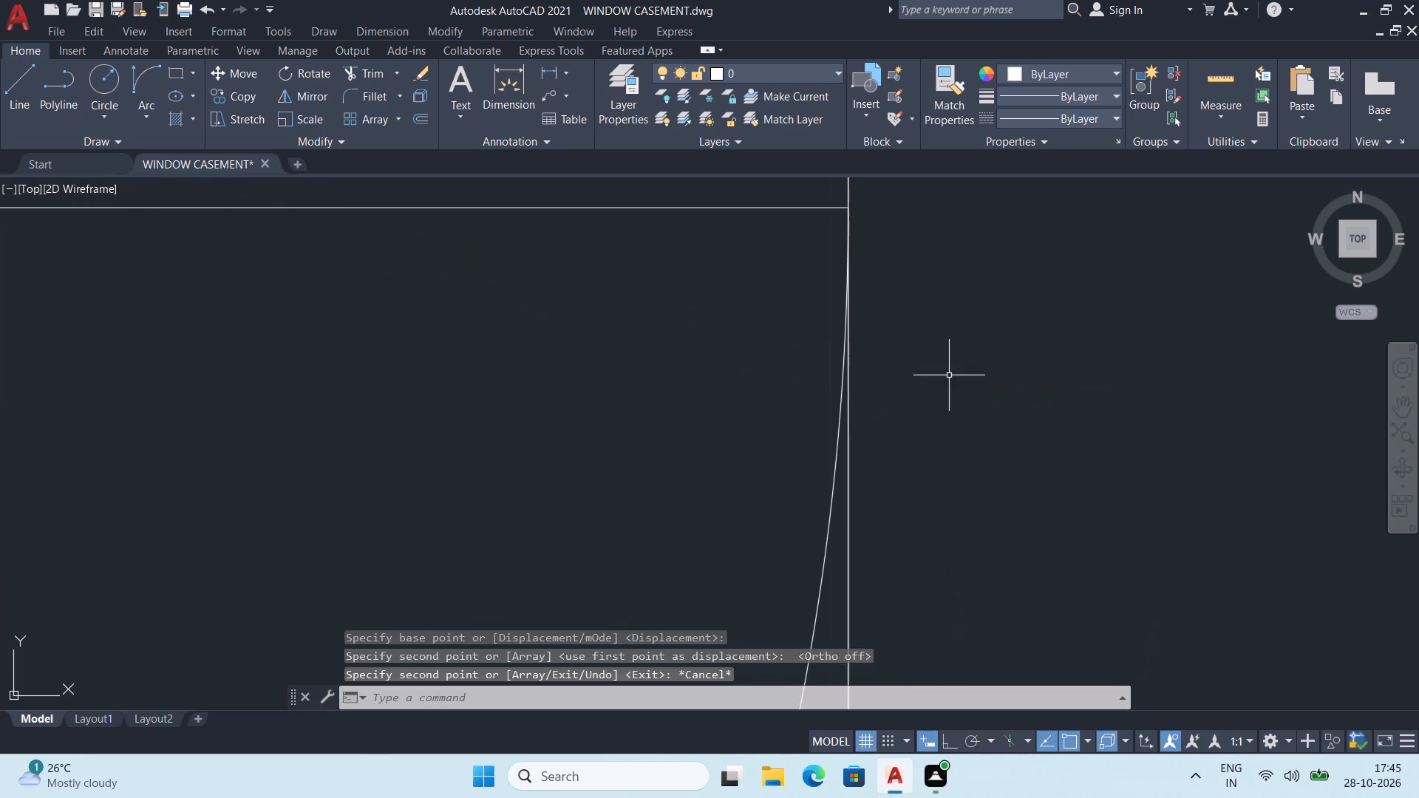
Offset the end wall's upper cross line 0.5 units upward.
{"action": "scroll", "coordinate": [949, 375], "scroll_direction": "down", "scroll_amount": 12}
{"action": "middle_click_drag", "start_coordinate": [951, 381], "coordinate": [868, 372]}
{"action": "middle_click_drag", "start_coordinate": [917, 389], "coordinate": [823, 364]}
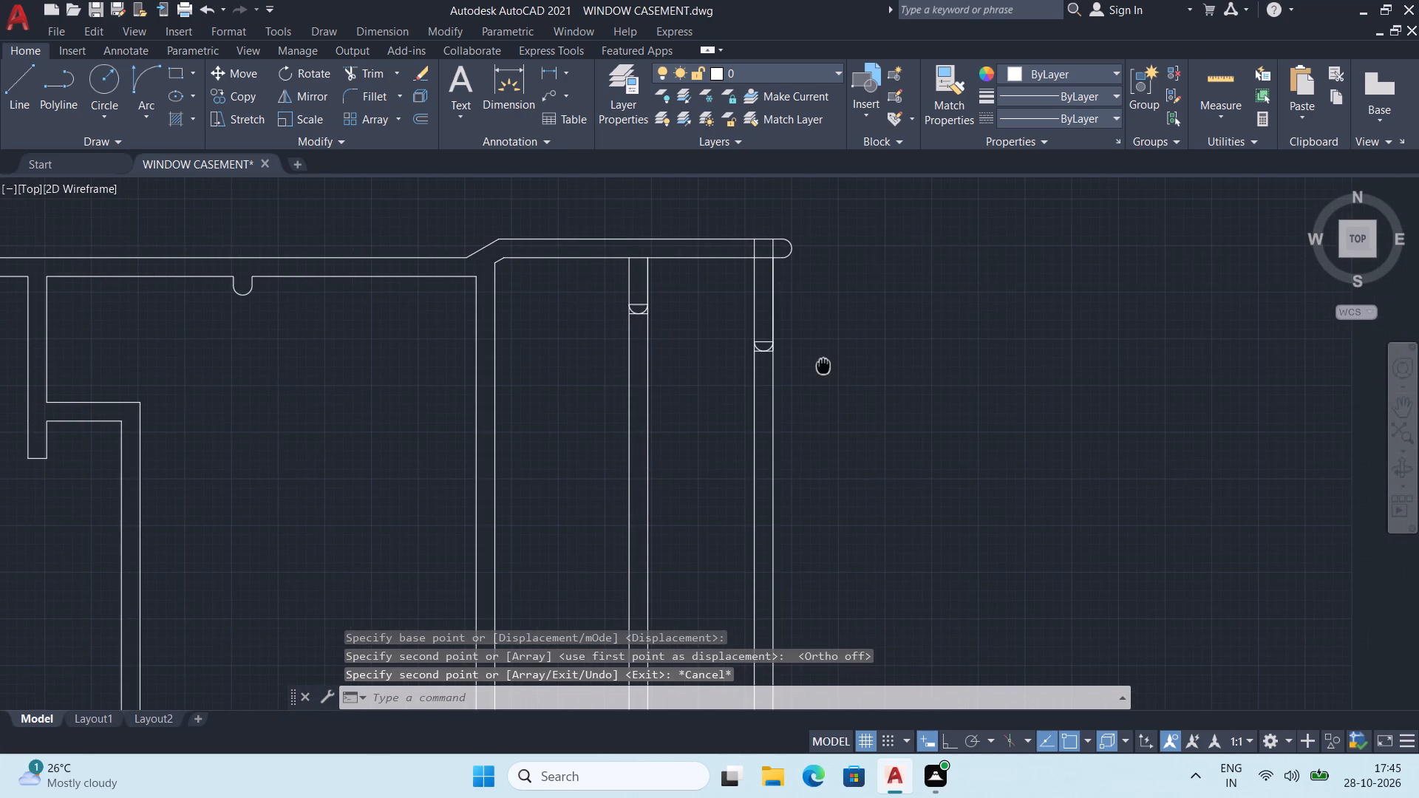
{"action": "middle_click_drag", "start_coordinate": [823, 364], "coordinate": [820, 364]}
{"action": "scroll", "coordinate": [862, 349], "scroll_direction": "down", "scroll_amount": 2}
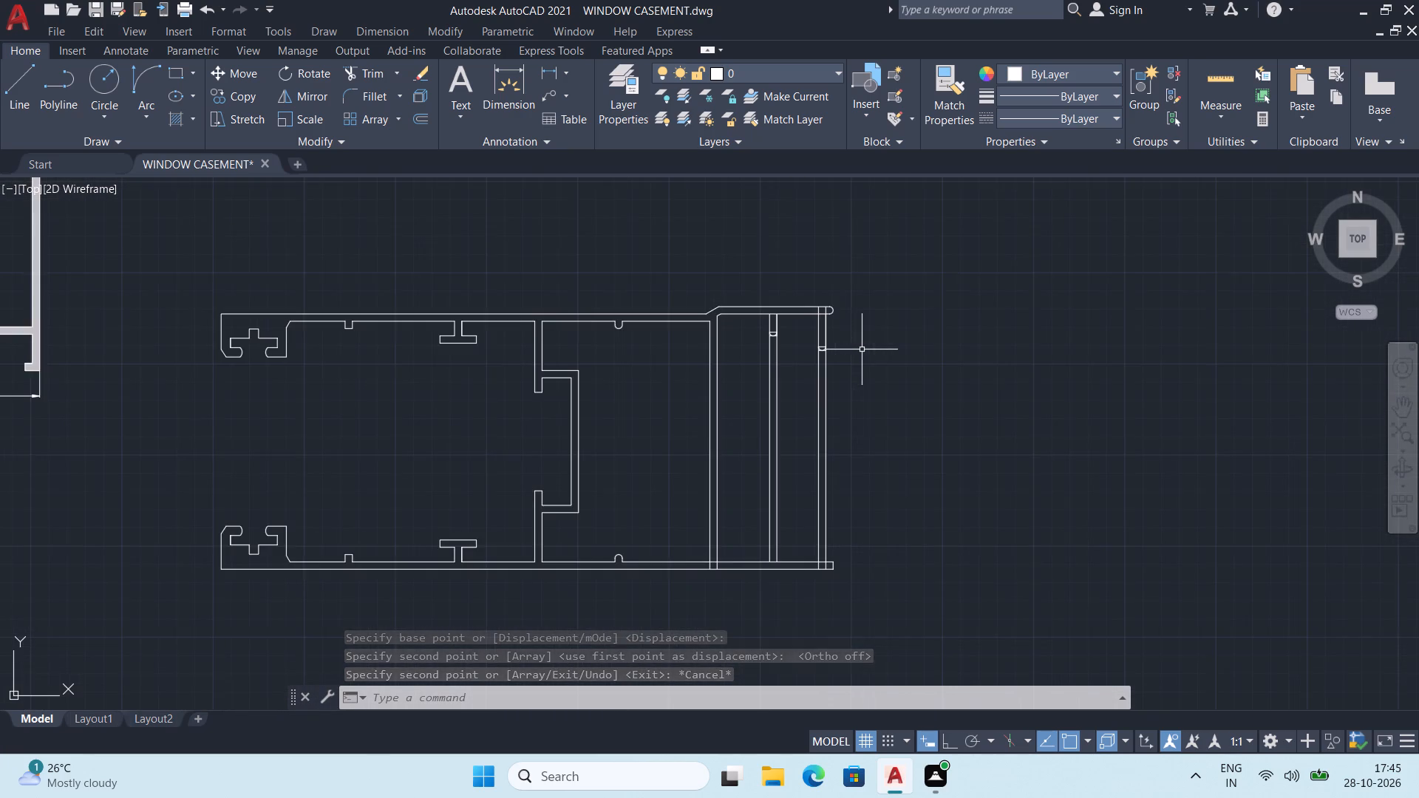
{"action": "middle_click_drag", "start_coordinate": [862, 349], "coordinate": [786, 354]}
{"action": "scroll", "coordinate": [704, 389], "scroll_direction": "up", "scroll_amount": 3}
{"action": "middle_click_drag", "start_coordinate": [753, 378], "coordinate": [734, 499]}
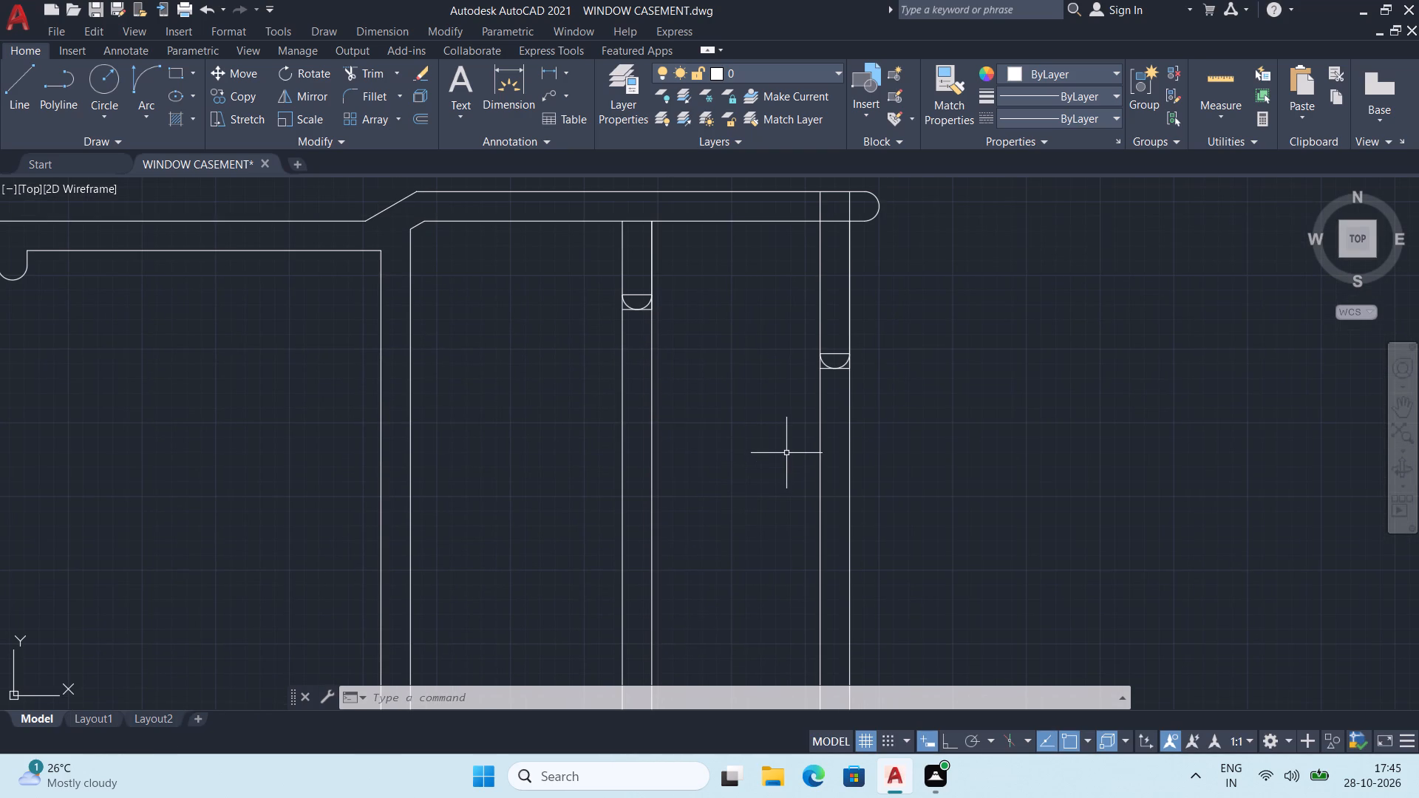
{"action": "scroll", "coordinate": [872, 423], "scroll_direction": "up", "scroll_amount": 1}
{"action": "middle_click_drag", "start_coordinate": [874, 432], "coordinate": [891, 473]}
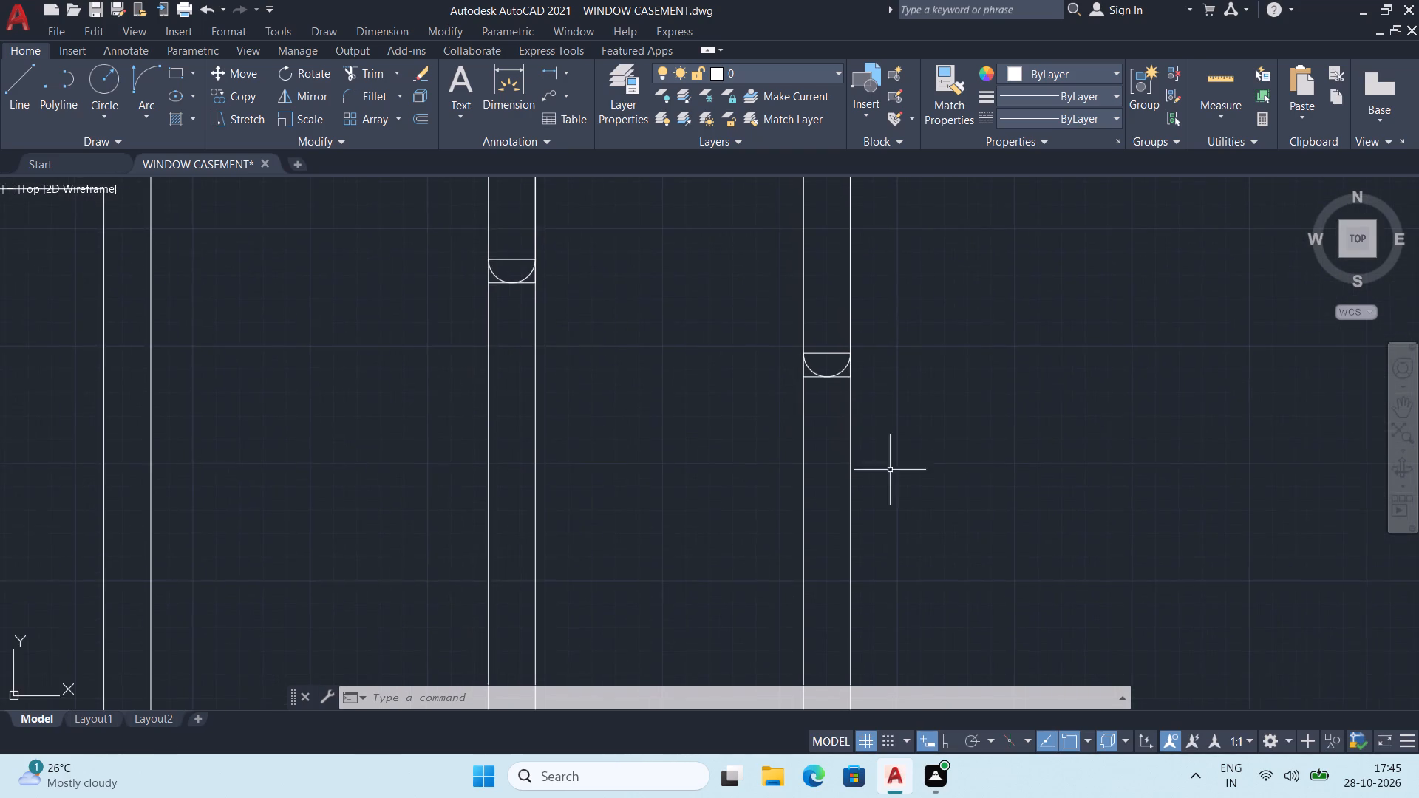
{"action": "scroll", "coordinate": [812, 399], "scroll_direction": "up", "scroll_amount": 3}
{"action": "middle_click_drag", "start_coordinate": [812, 367], "coordinate": [823, 471]}
{"action": "middle_click_drag", "start_coordinate": [805, 450], "coordinate": [805, 502]}
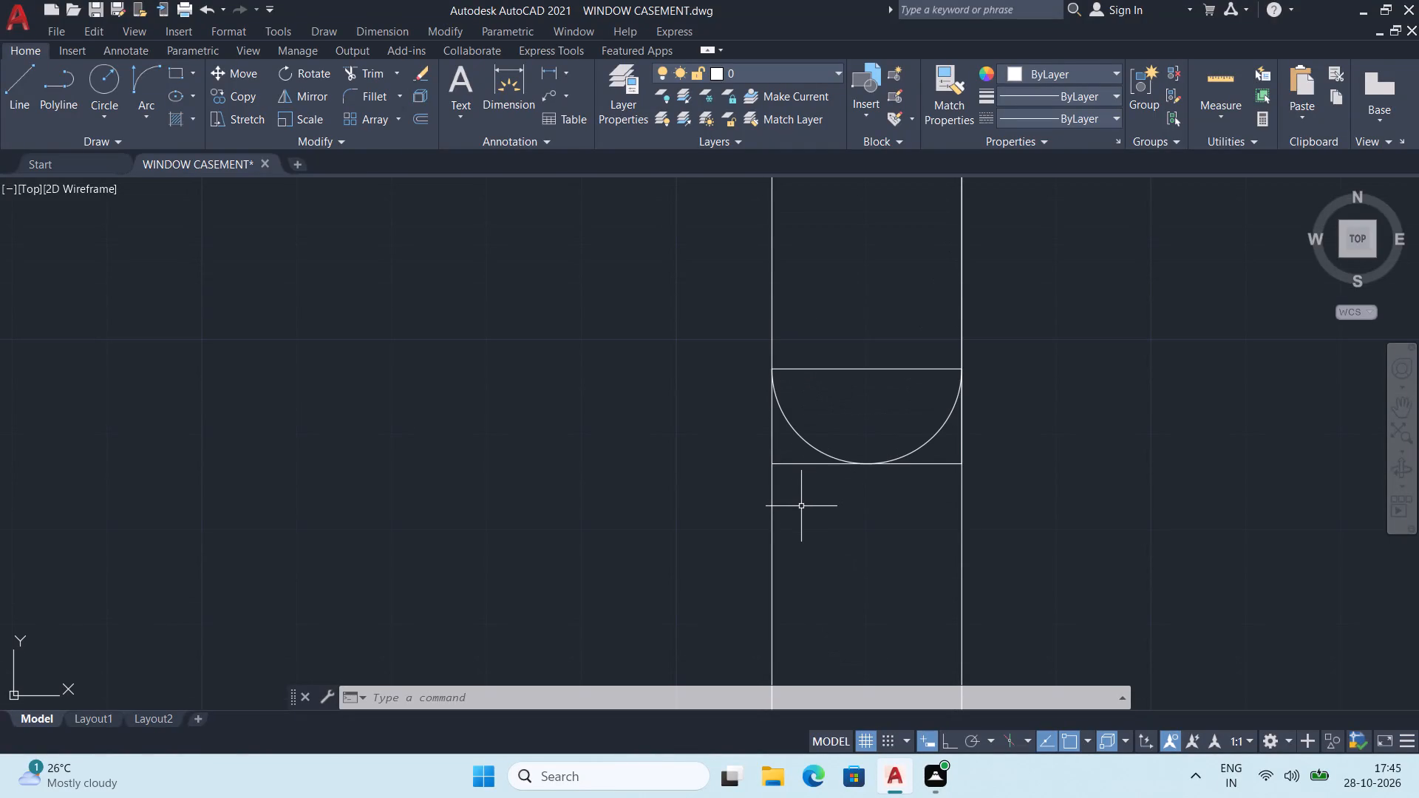
{"action": "type", "text": "off"}
{"action": "key", "text": "Return"}
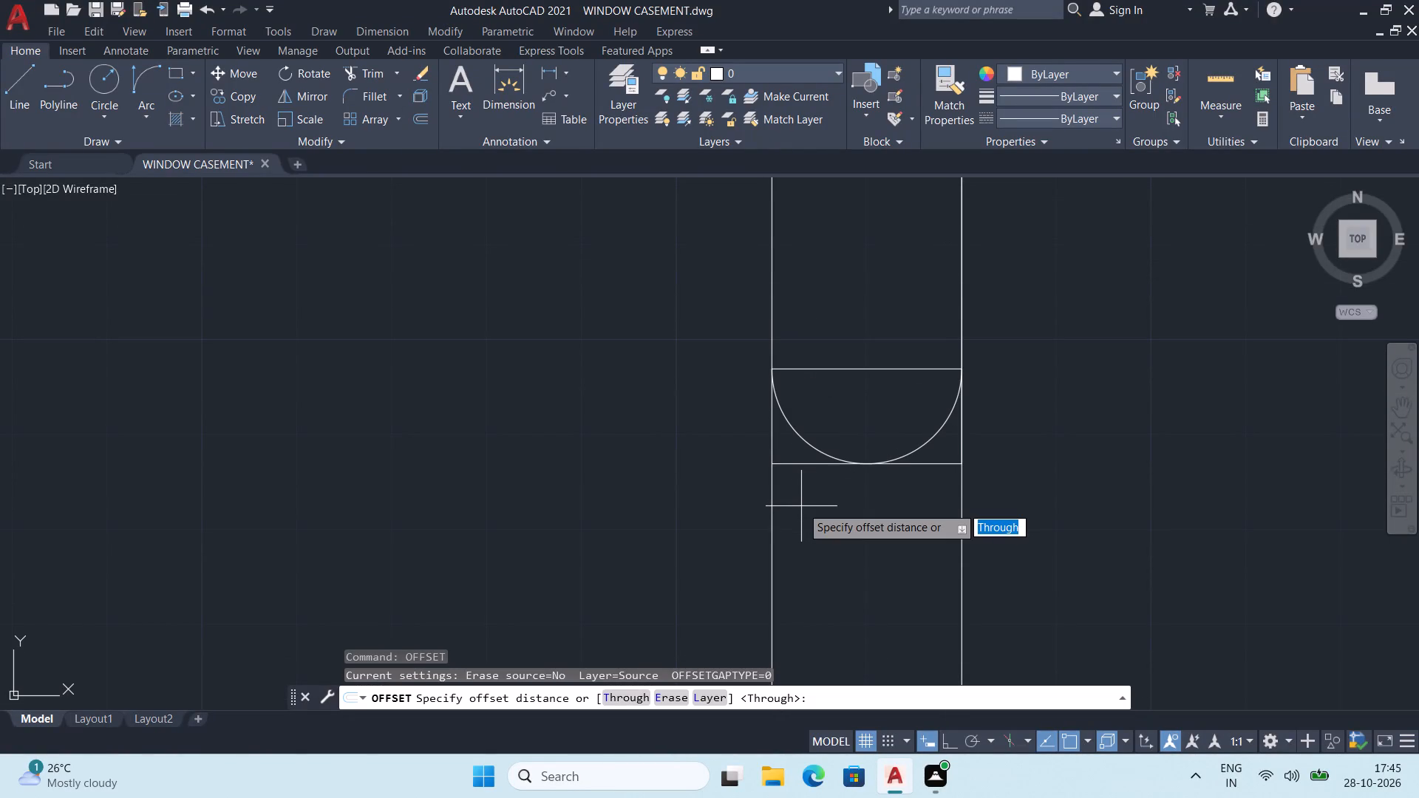
{"action": "type", "text": "0.5"}
{"action": "key", "text": "Return"}
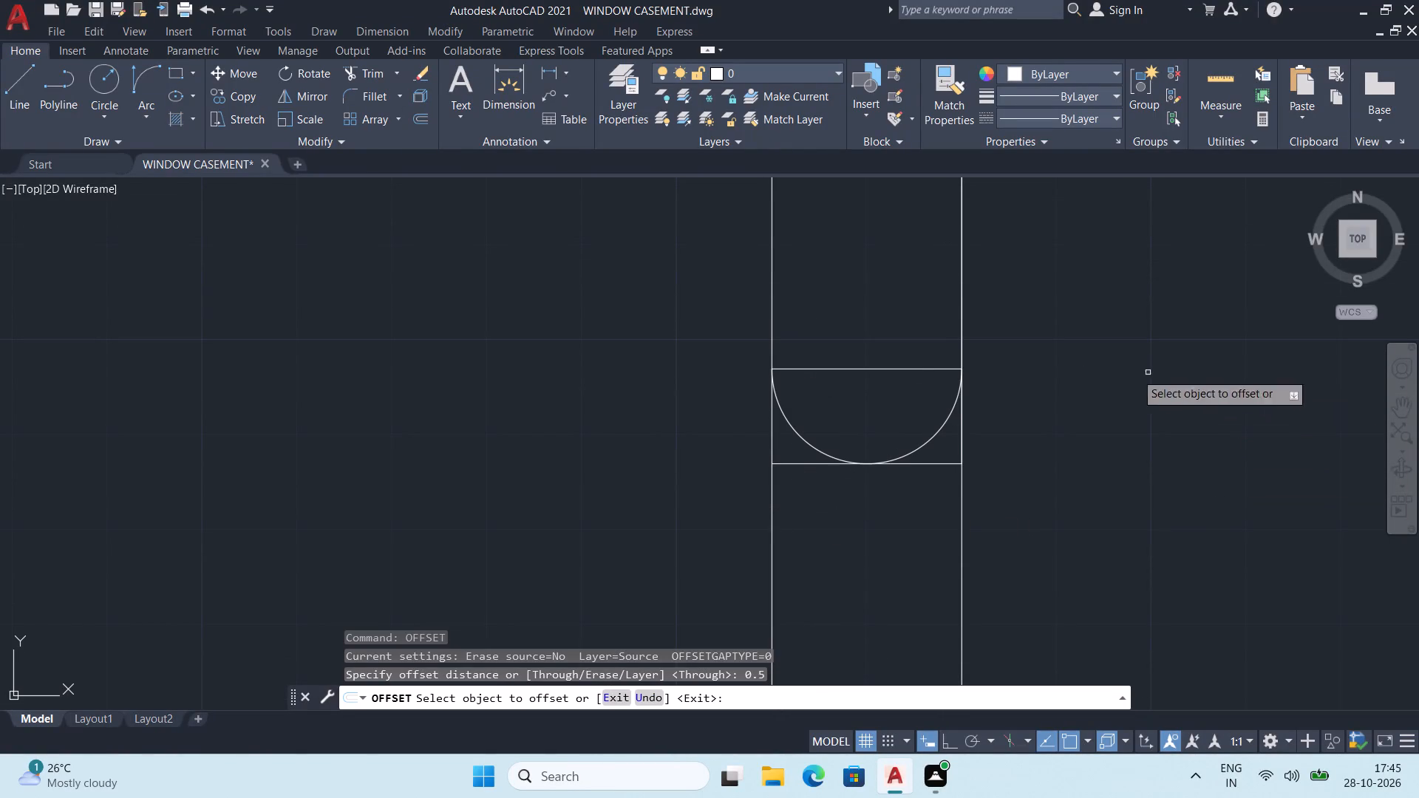
{"action": "left_click", "coordinate": [856, 370]}
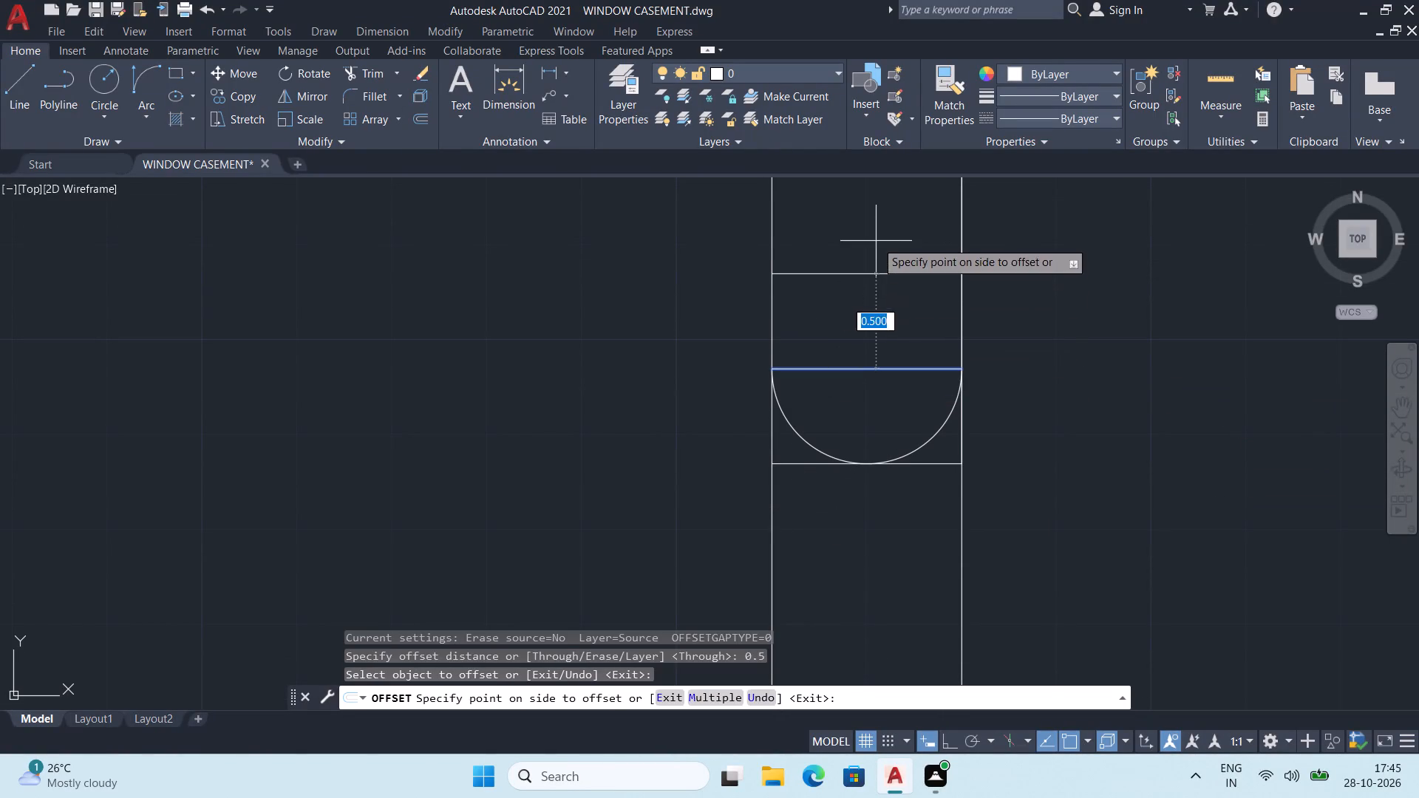
{"action": "left_click", "coordinate": [876, 241]}
{"action": "key", "text": "space"}
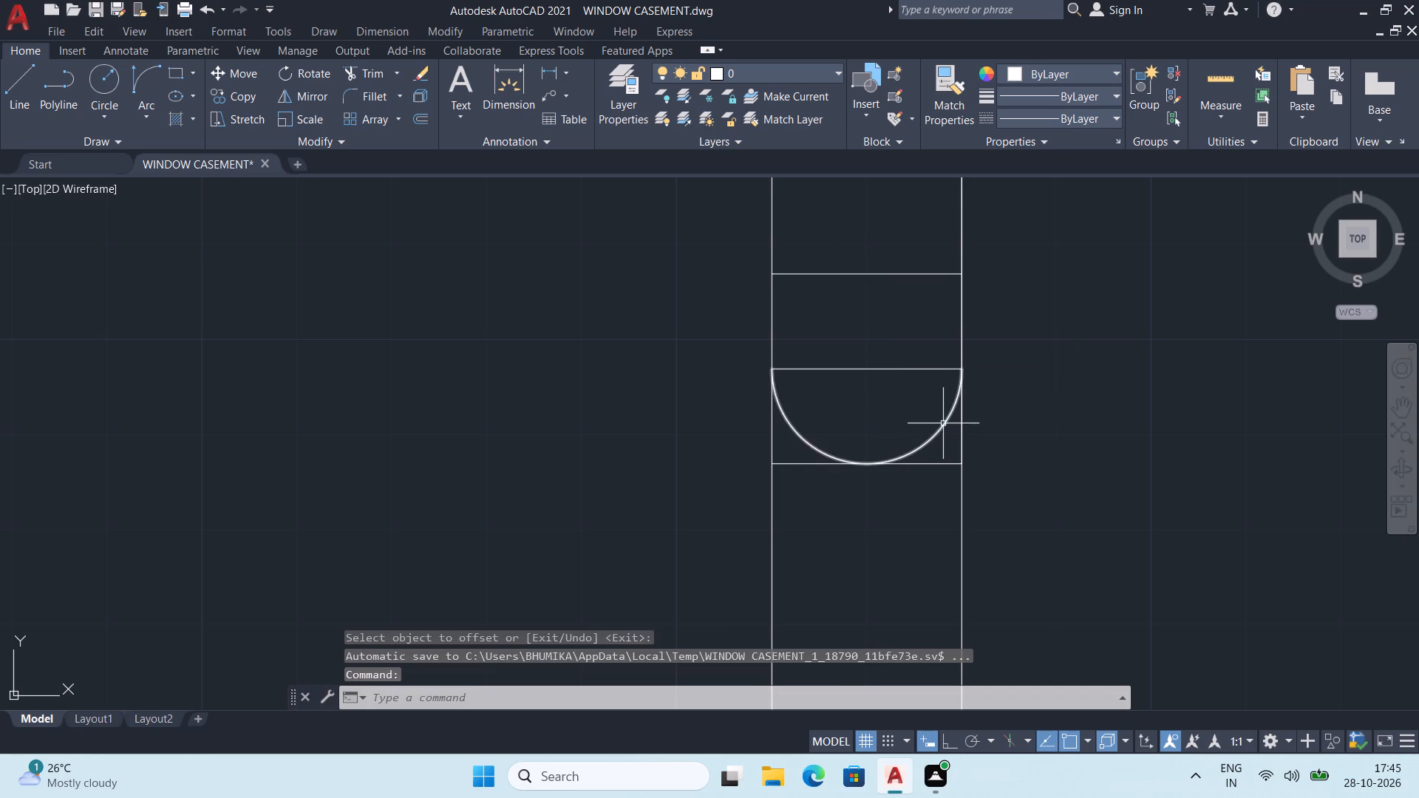
Move the end wall's arc 0.5 units up, from the midpoint of its cross line to the midpoint of the new offset line.
{"action": "left_click", "coordinate": [943, 422]}
{"action": "key", "text": "m"}
{"action": "key", "text": "Return"}
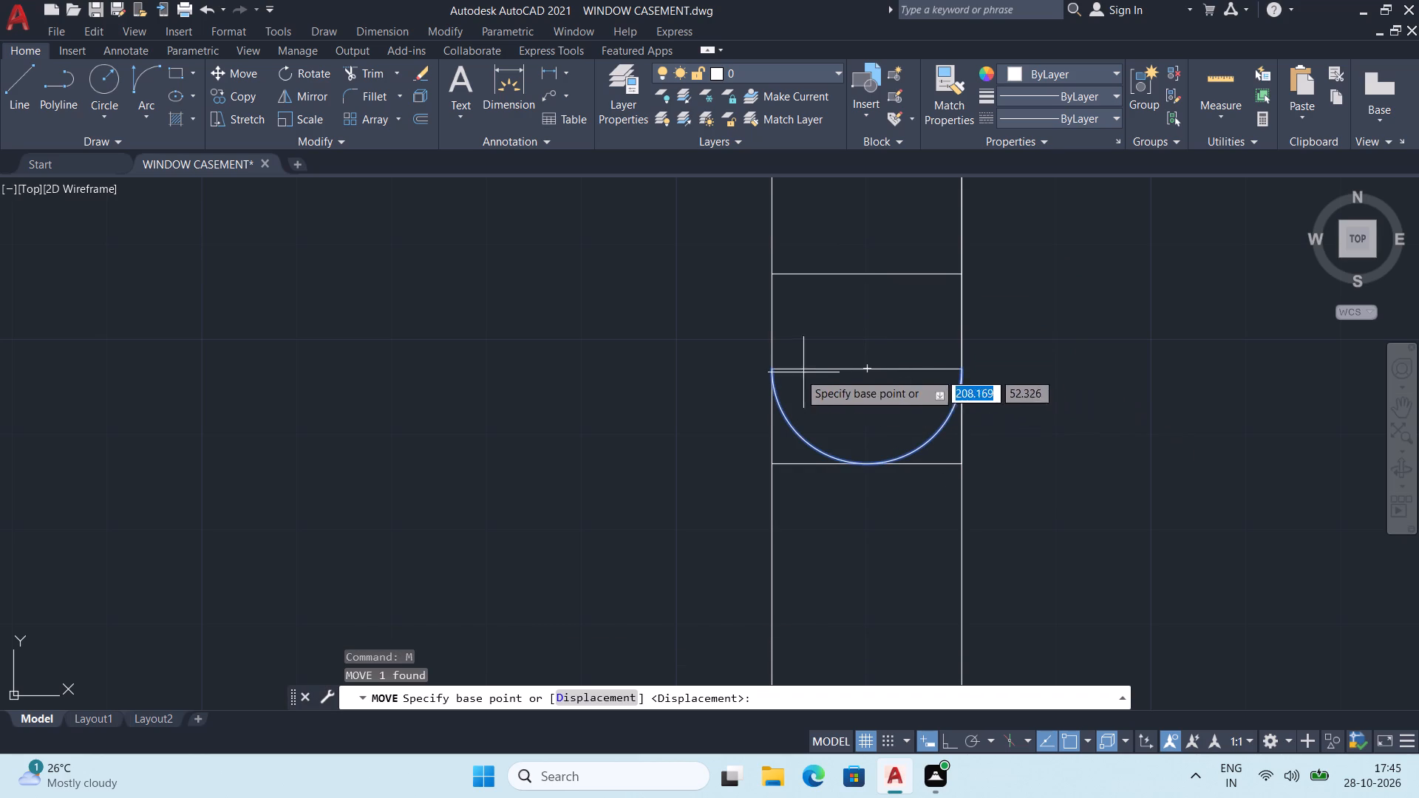
{"action": "left_click", "coordinate": [868, 373]}
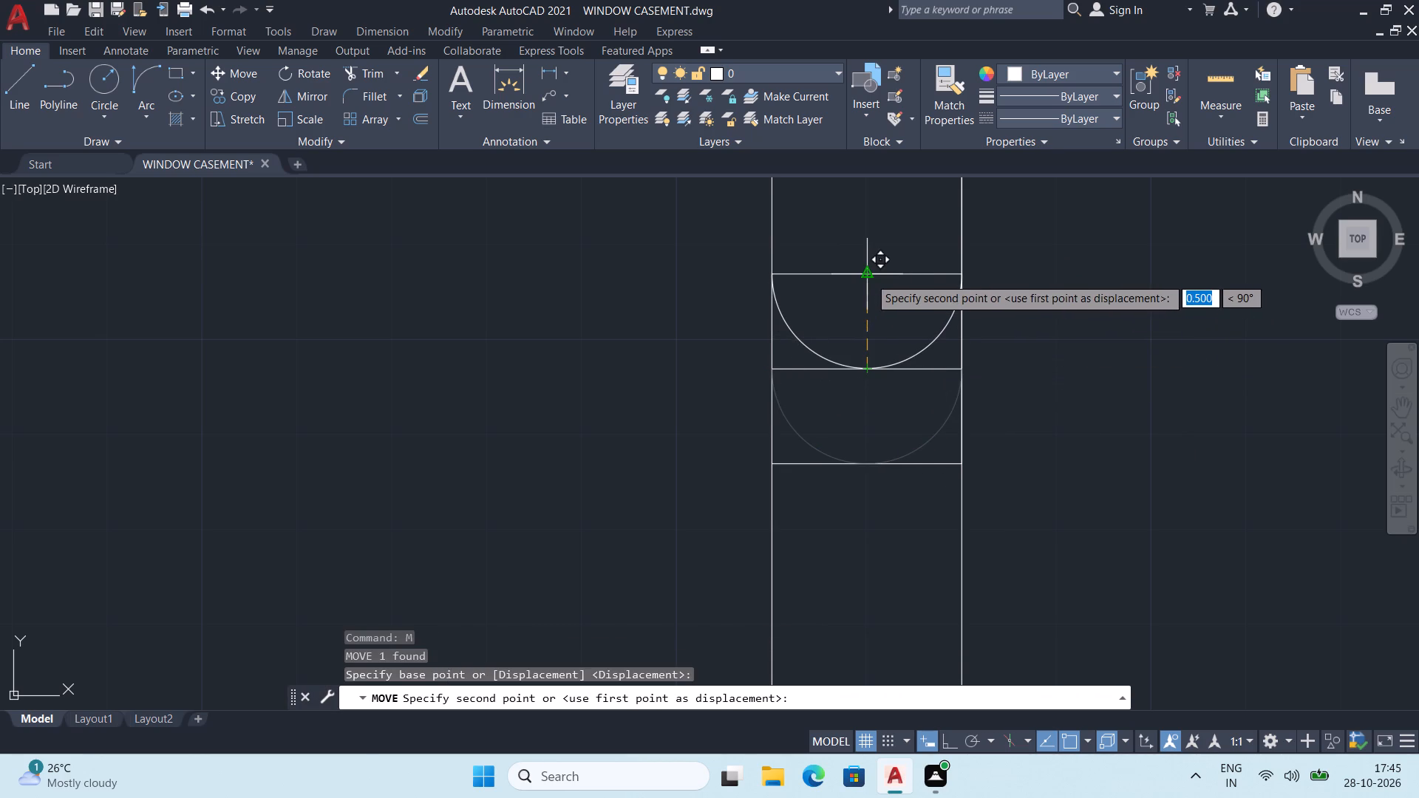
{"action": "left_click", "coordinate": [869, 277]}
{"action": "key", "text": "Escape"}
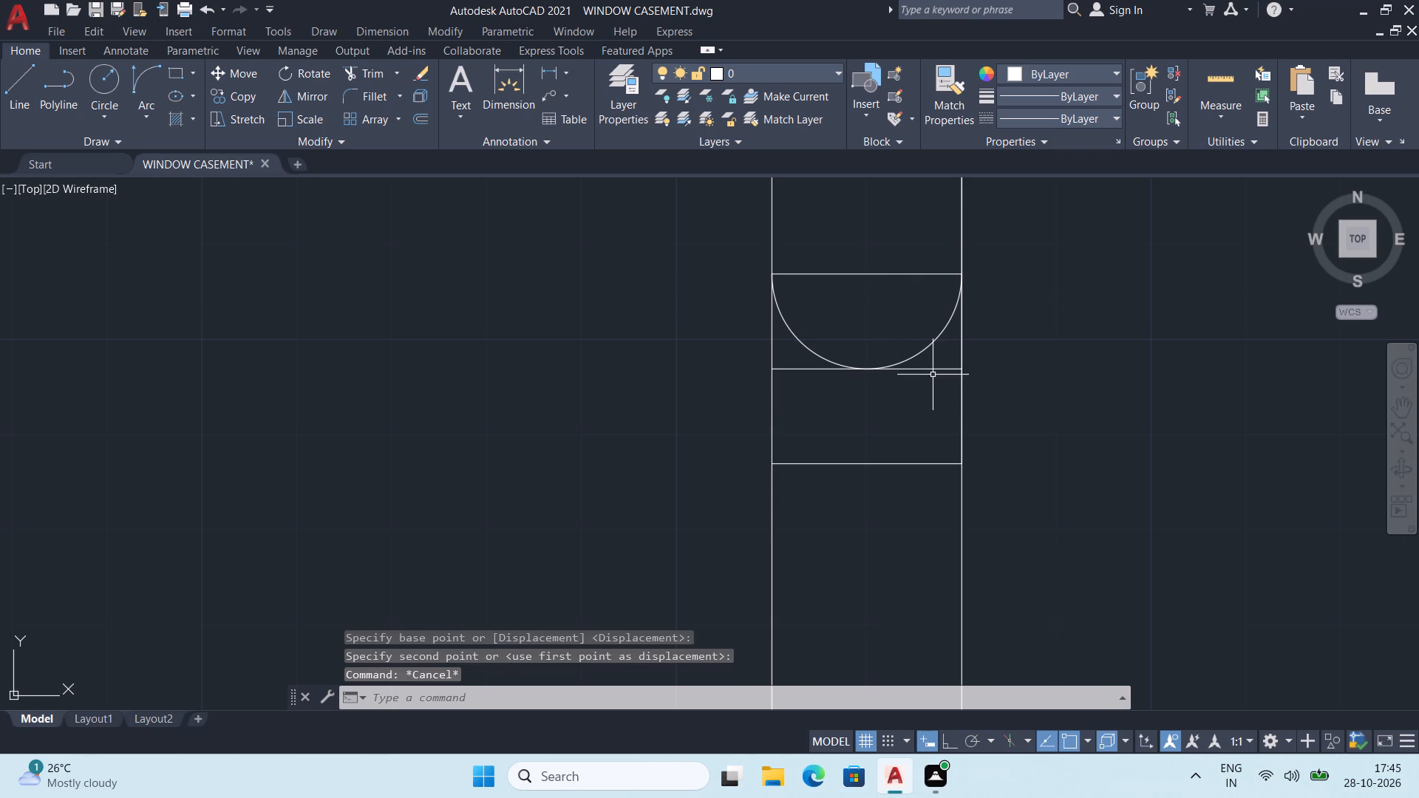
Erase the end wall's cross line that touches the bottom of the moved arc.
{"action": "left_click", "coordinate": [937, 369]}
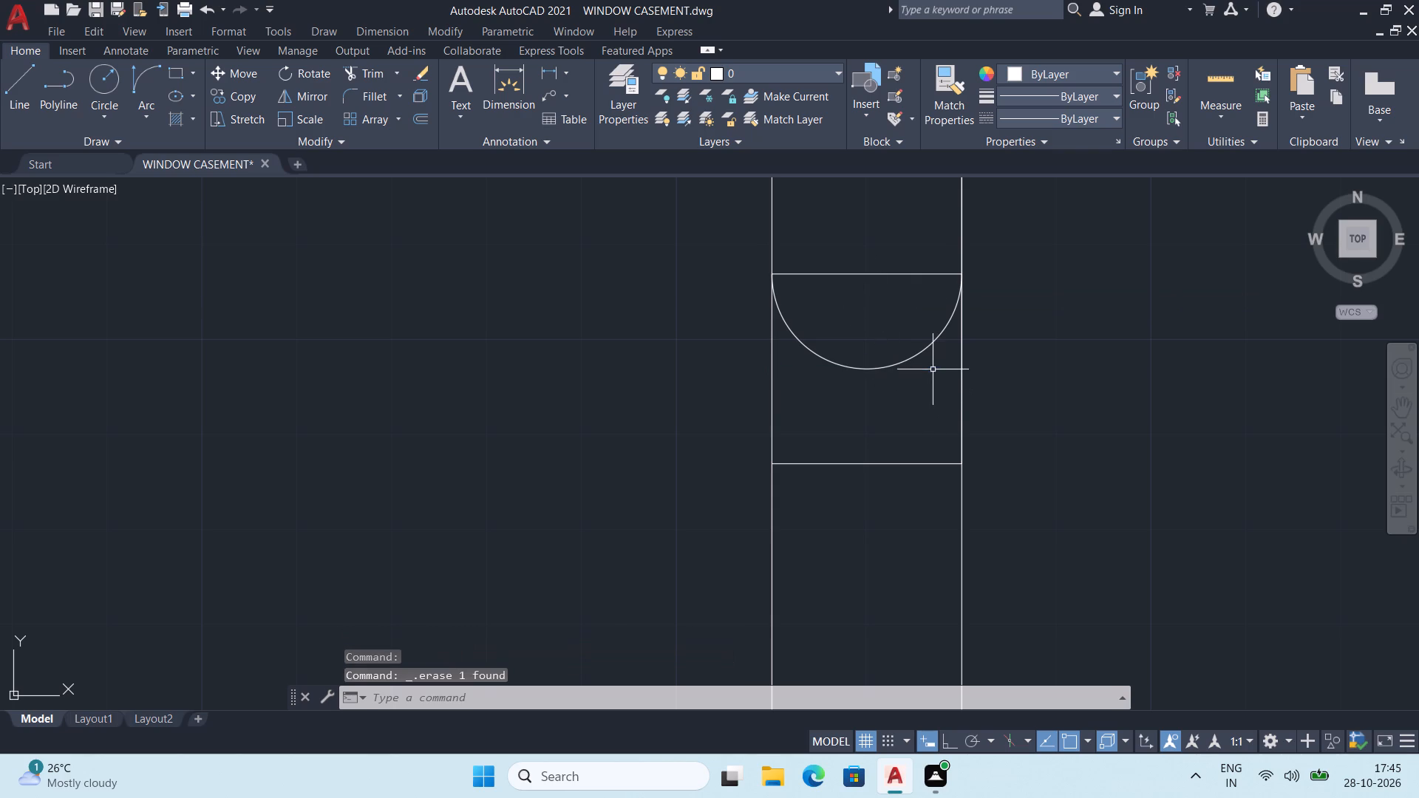
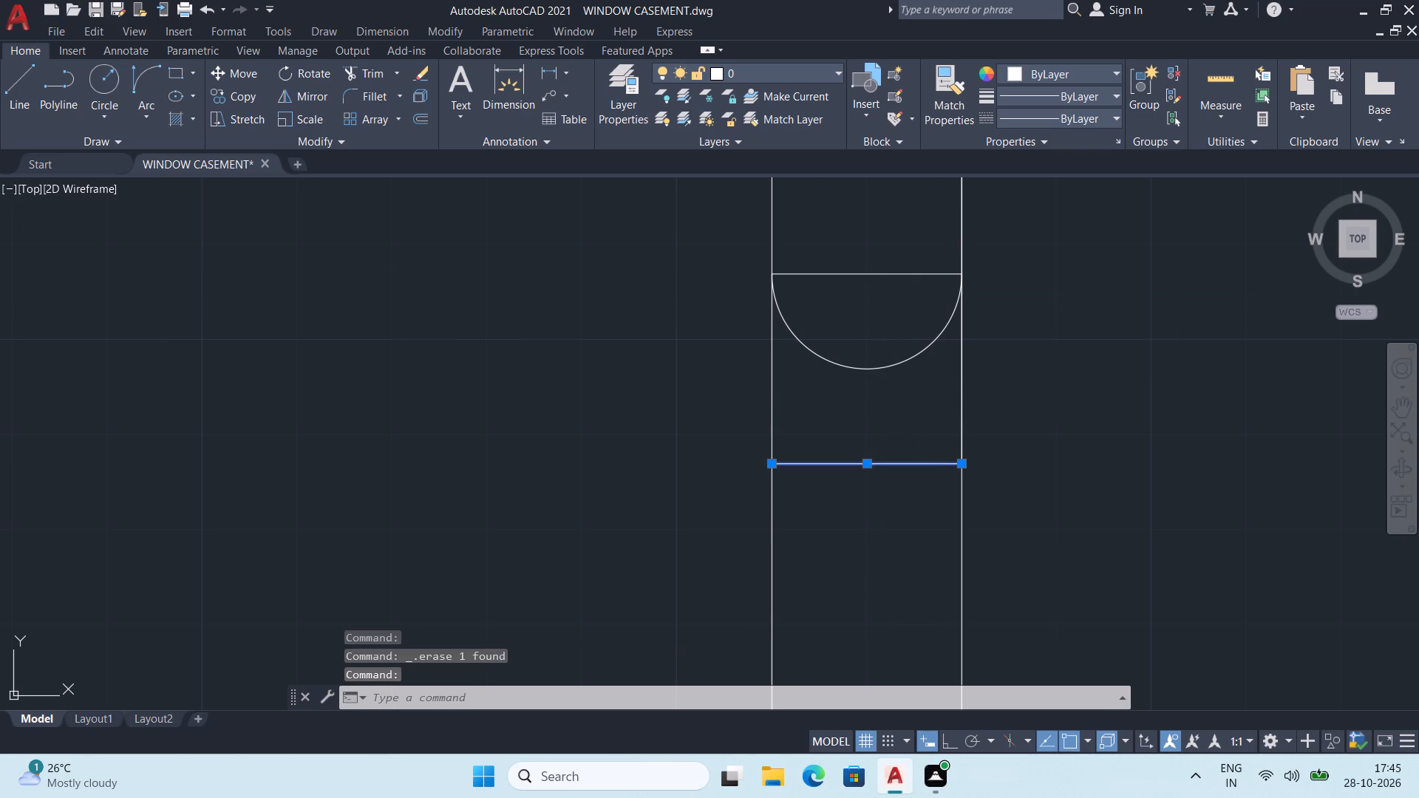
Trim the end wall's lines inside the rounded top flange and the flange's lower line between them.
{"action": "scroll", "coordinate": [907, 464], "scroll_direction": "down", "scroll_amount": 6}
{"action": "middle_click_drag", "start_coordinate": [922, 464], "coordinate": [888, 460]}
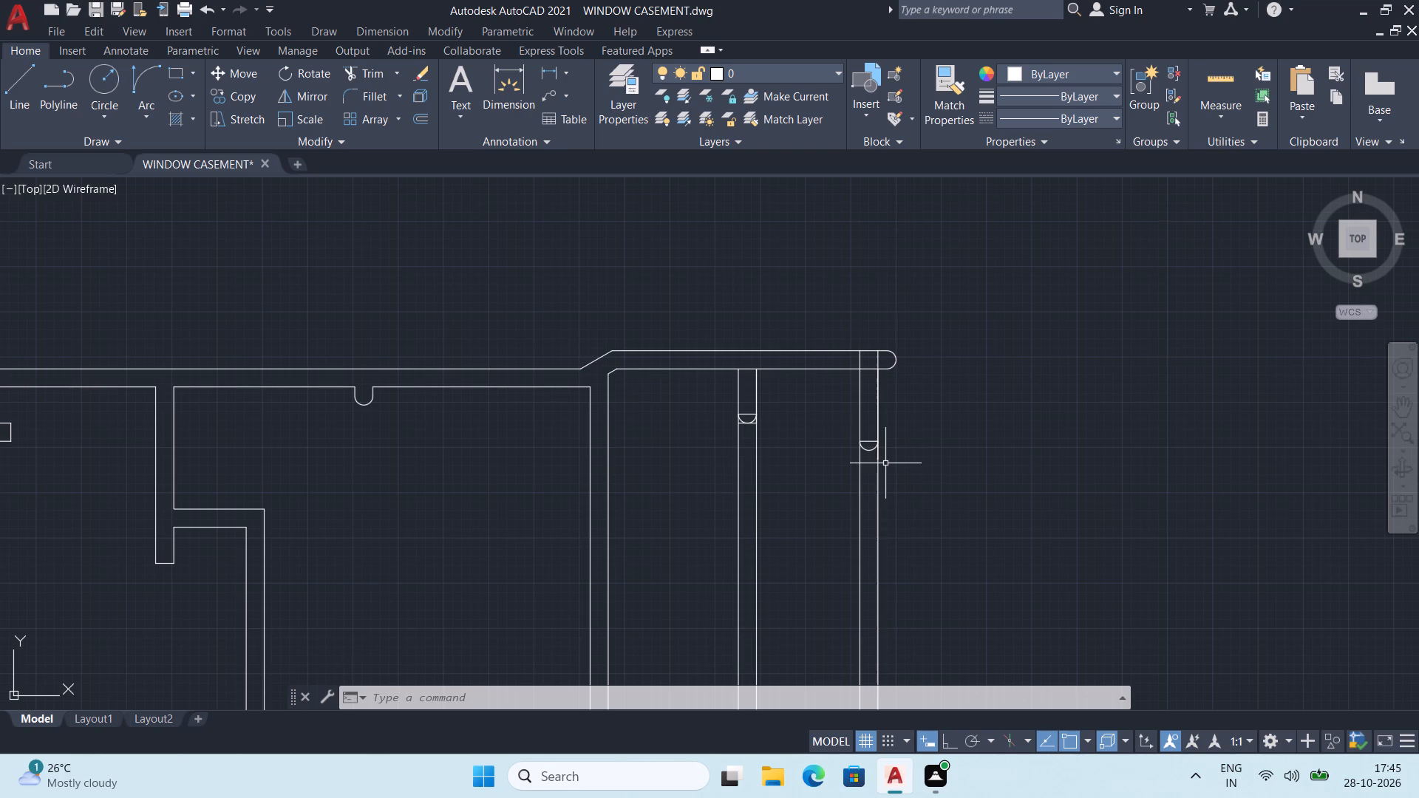
{"action": "middle_click_drag", "start_coordinate": [886, 474], "coordinate": [840, 459]}
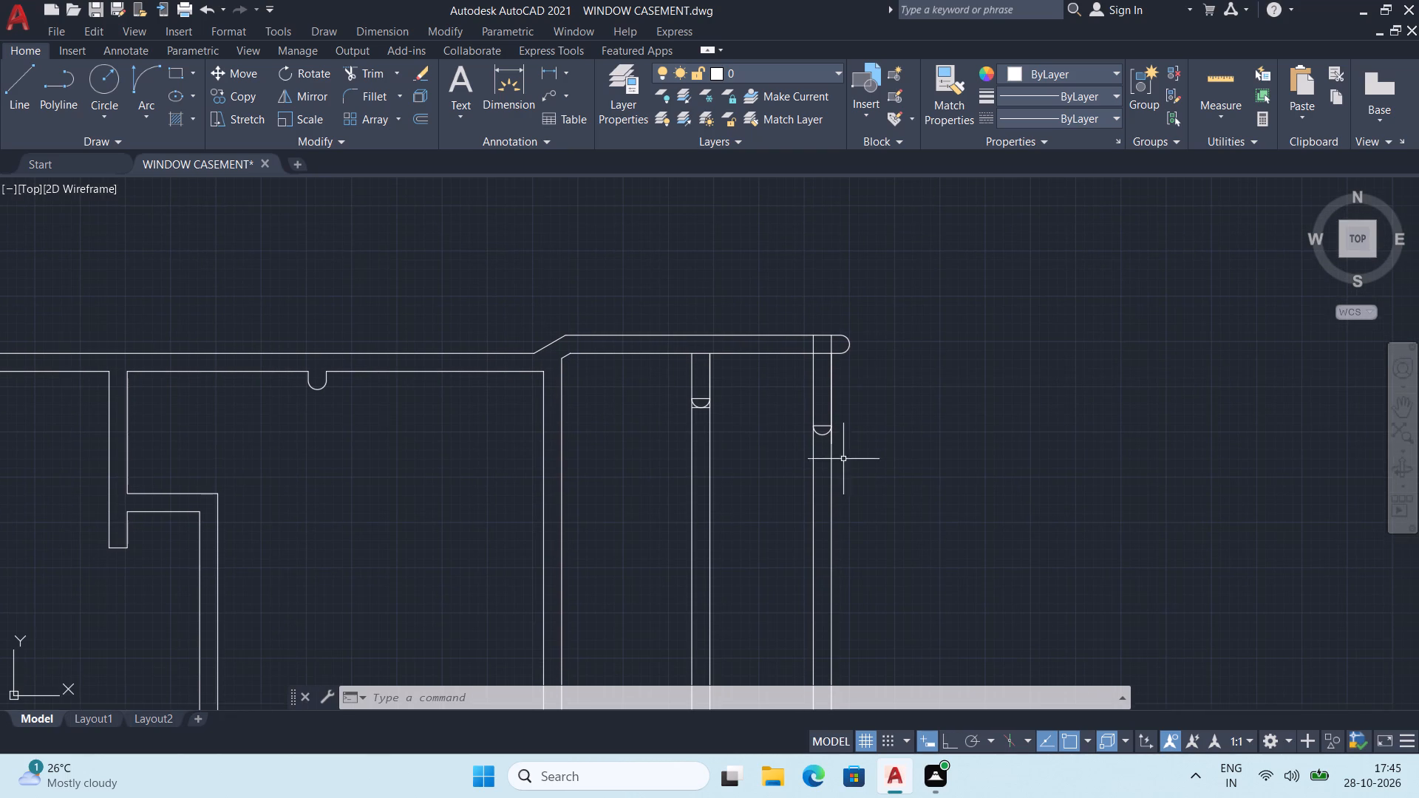
{"action": "type", "text": "tr"}
{"action": "key", "text": "Return"}
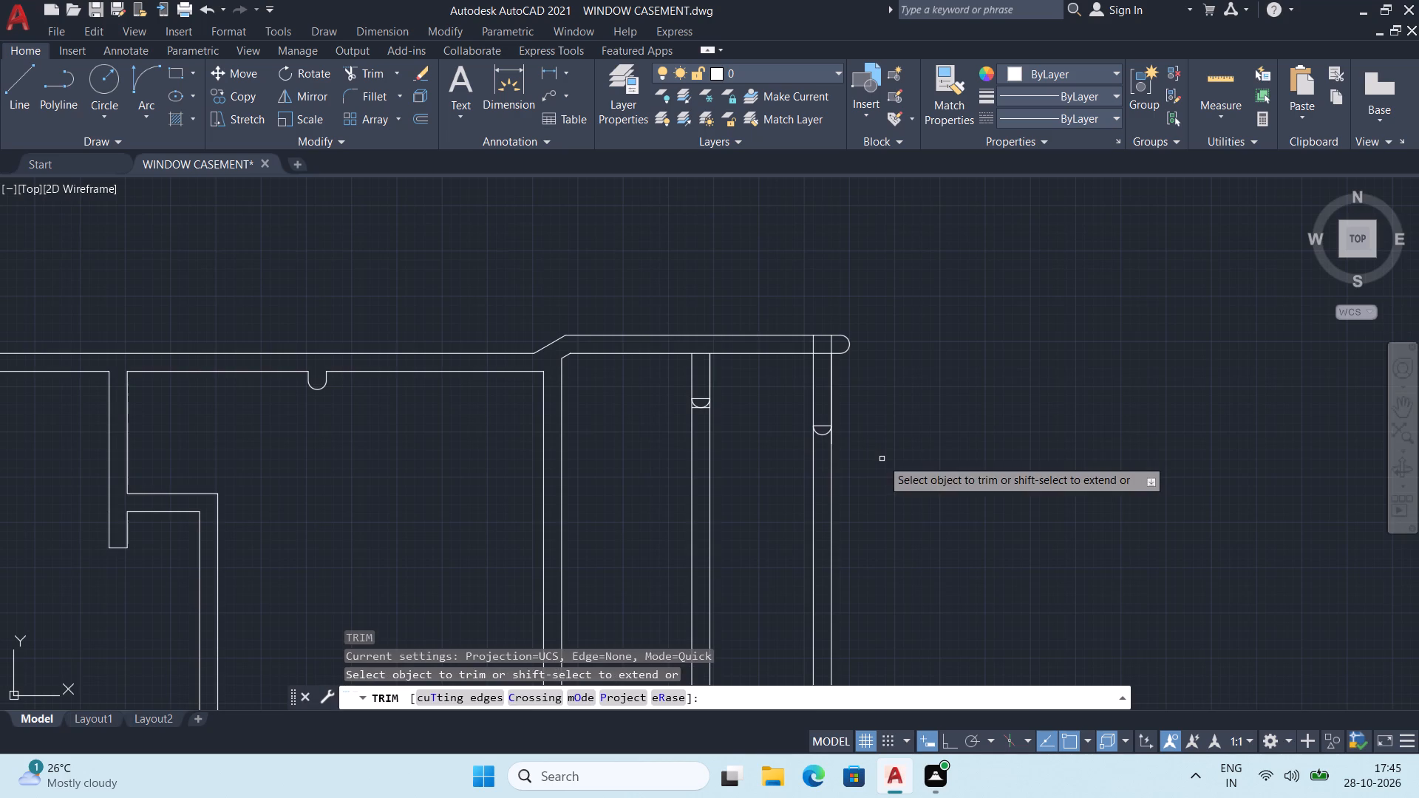
{"action": "middle_click_drag", "start_coordinate": [882, 457], "coordinate": [751, 433]}
{"action": "scroll", "coordinate": [684, 318], "scroll_direction": "up", "scroll_amount": 4}
{"action": "left_click", "coordinate": [624, 322]}
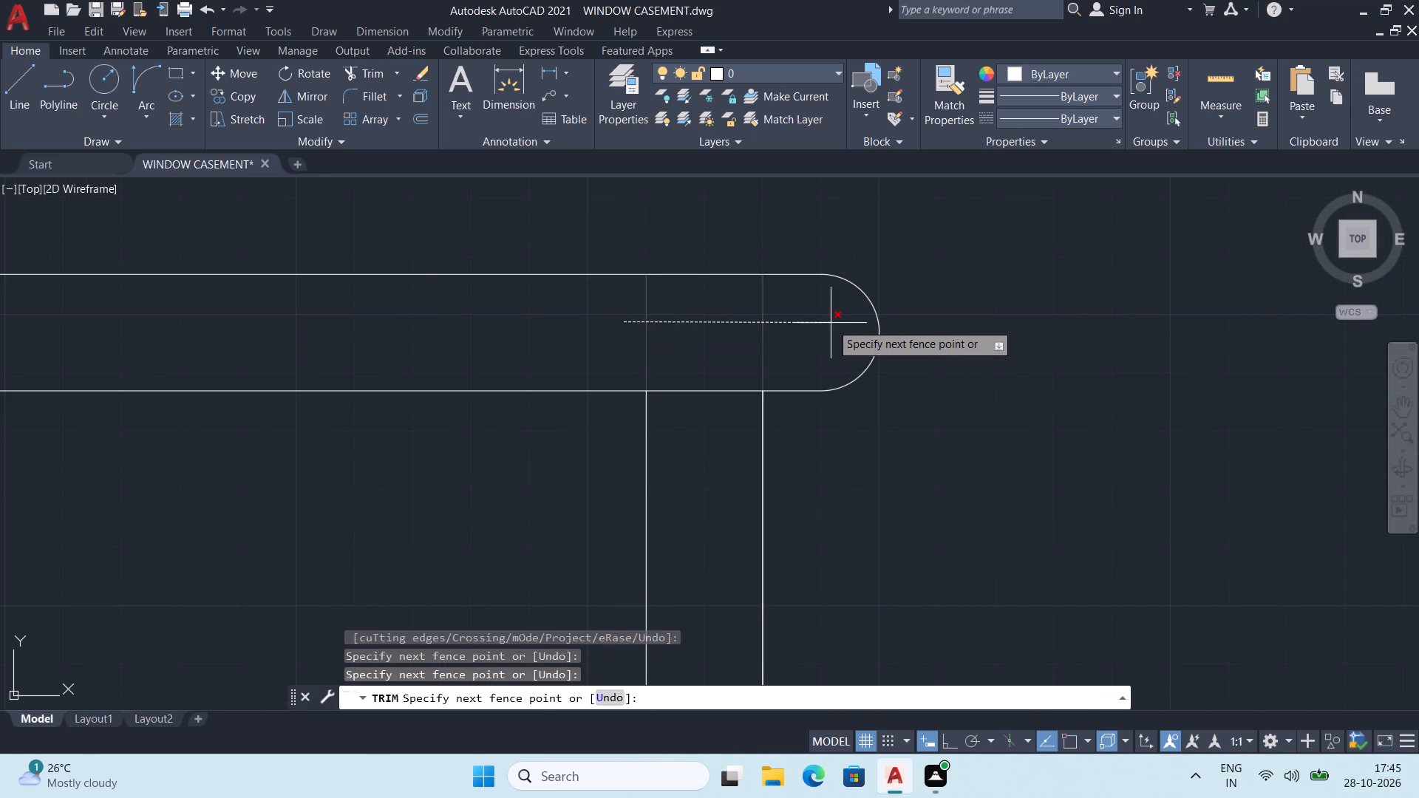
{"action": "left_click", "coordinate": [823, 323]}
{"action": "left_click", "coordinate": [696, 374]}
{"action": "left_click", "coordinate": [682, 488]}
Trim away the cross lines spanning the open tops of the end wall's and middle wall's arcs.
{"action": "scroll", "coordinate": [684, 484], "scroll_direction": "down", "scroll_amount": 2}
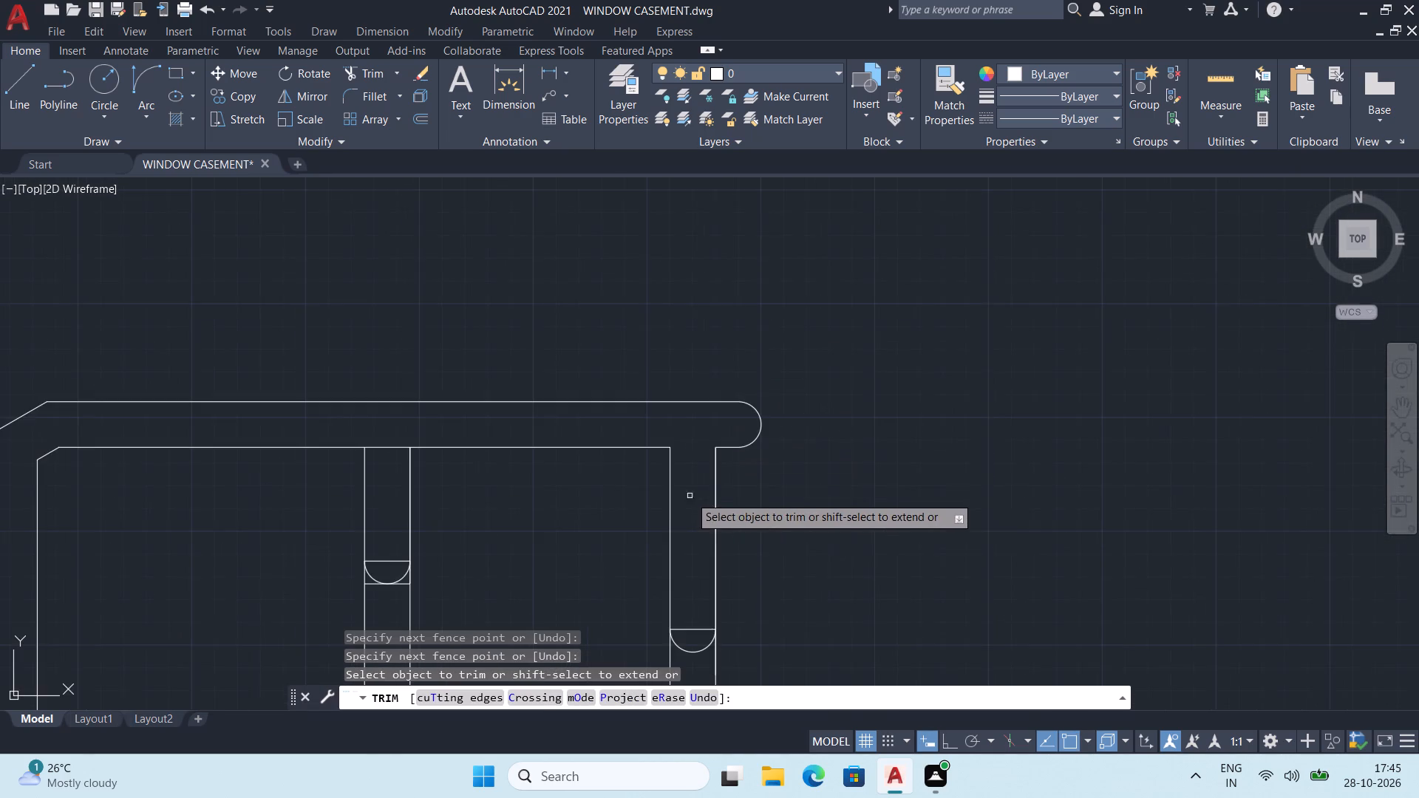
{"action": "middle_click_drag", "start_coordinate": [759, 519], "coordinate": [843, 403]}
{"action": "scroll", "coordinate": [791, 525], "scroll_direction": "up", "scroll_amount": 2}
{"action": "left_click", "coordinate": [765, 481]}
{"action": "left_click", "coordinate": [755, 525]}
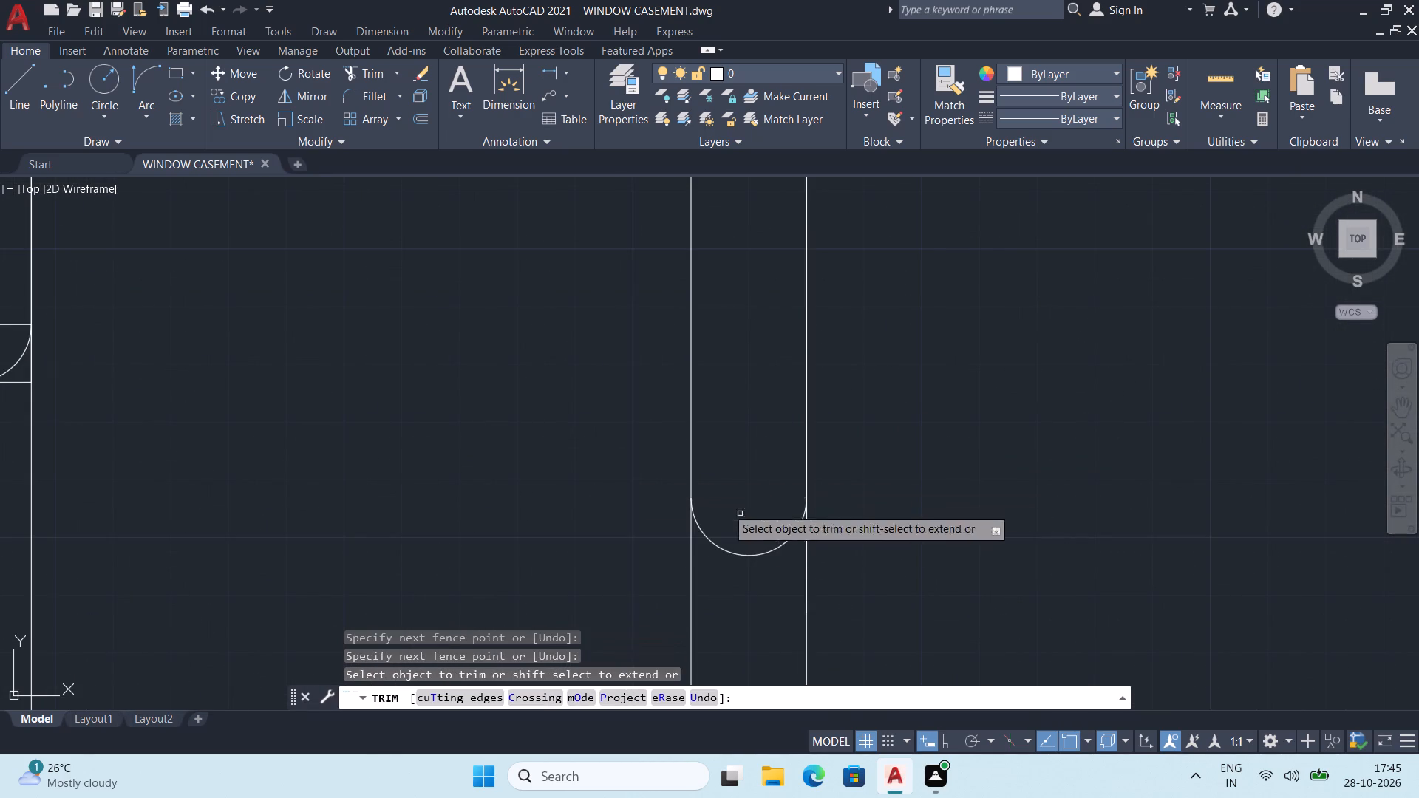
{"action": "scroll", "coordinate": [504, 463], "scroll_direction": "down", "scroll_amount": 1}
{"action": "middle_click_drag", "start_coordinate": [473, 474], "coordinate": [778, 481]}
{"action": "left_click", "coordinate": [474, 368]}
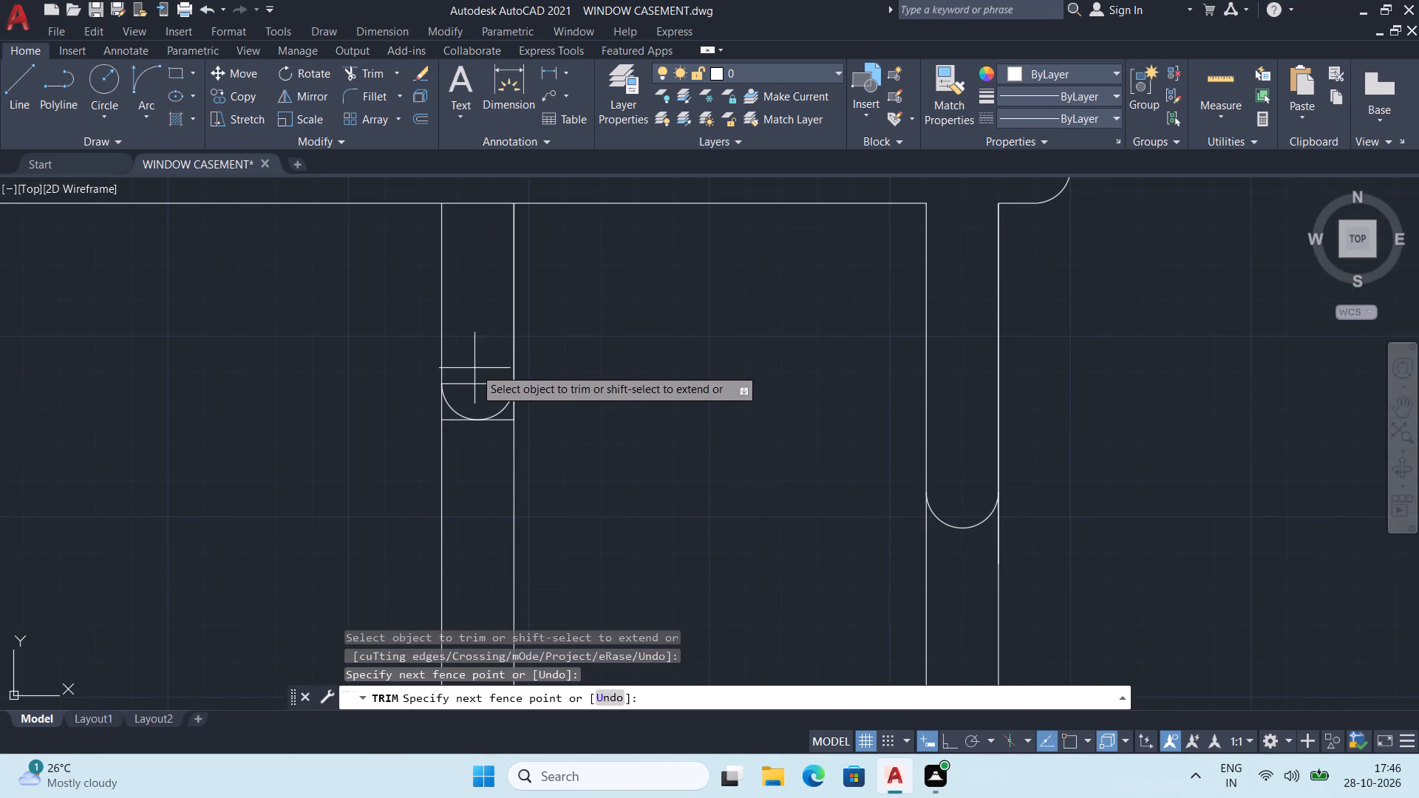
{"action": "left_click", "coordinate": [481, 401]}
Trim the top flange's lower line between the middle wall's two lines.
{"action": "scroll", "coordinate": [476, 427], "scroll_direction": "up", "scroll_amount": 2}
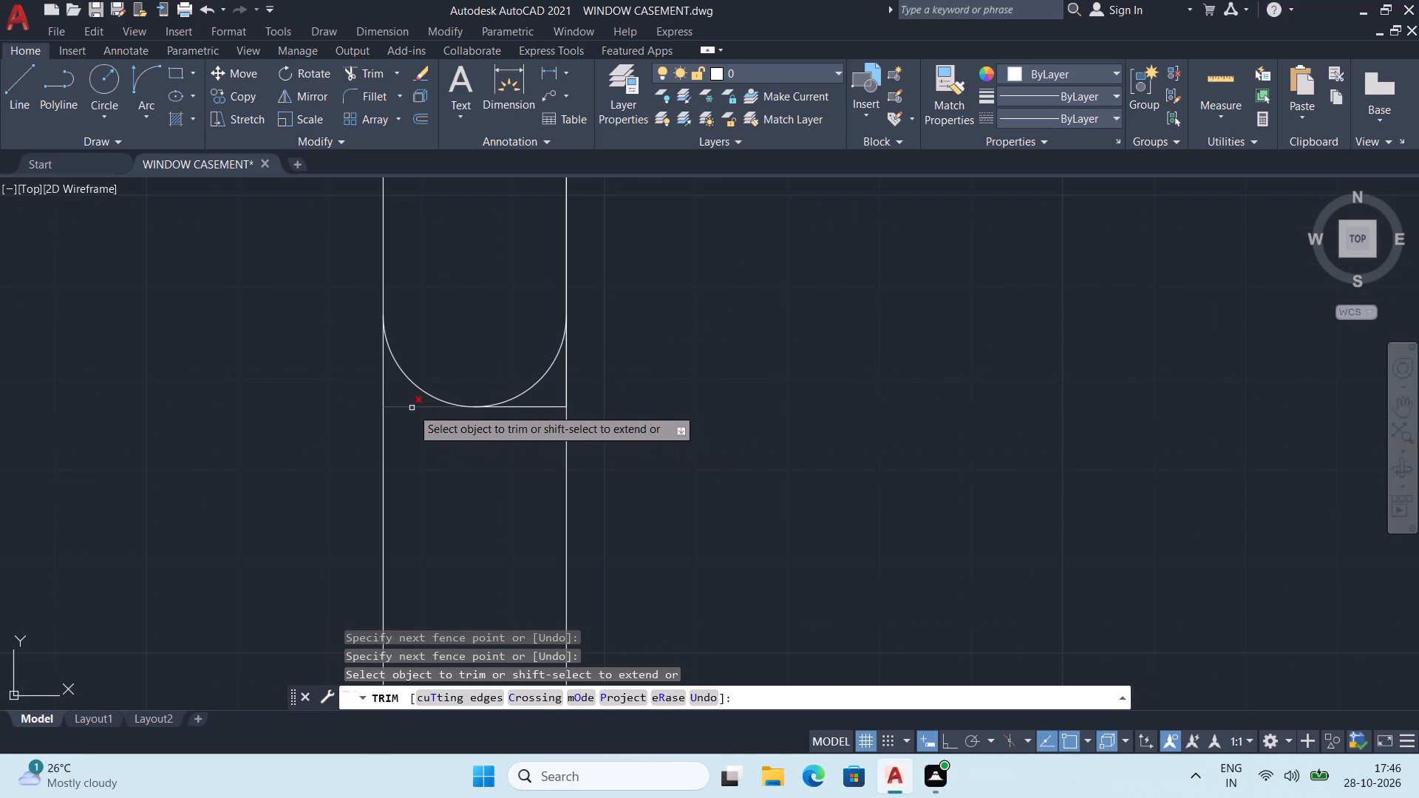
{"action": "scroll", "coordinate": [422, 409], "scroll_direction": "up", "scroll_amount": 2}
{"action": "scroll", "coordinate": [643, 201], "scroll_direction": "down", "scroll_amount": 2}
{"action": "middle_click_drag", "start_coordinate": [610, 211], "coordinate": [599, 537]}
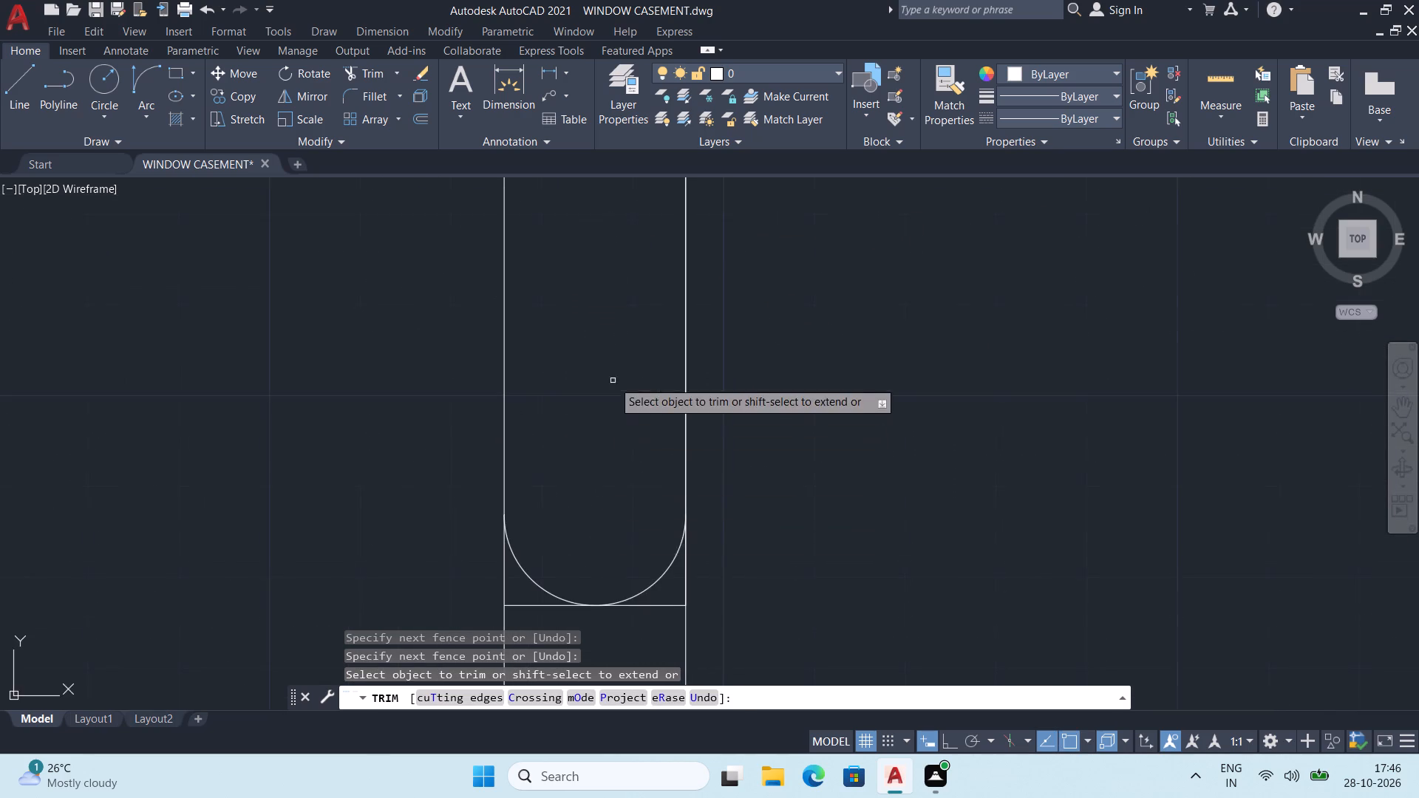
{"action": "scroll", "coordinate": [613, 381], "scroll_direction": "down", "scroll_amount": 2}
{"action": "middle_click_drag", "start_coordinate": [610, 347], "coordinate": [610, 381]}
{"action": "left_click", "coordinate": [615, 267]}
{"action": "left_click", "coordinate": [601, 327]}
{"action": "key", "text": "space"}
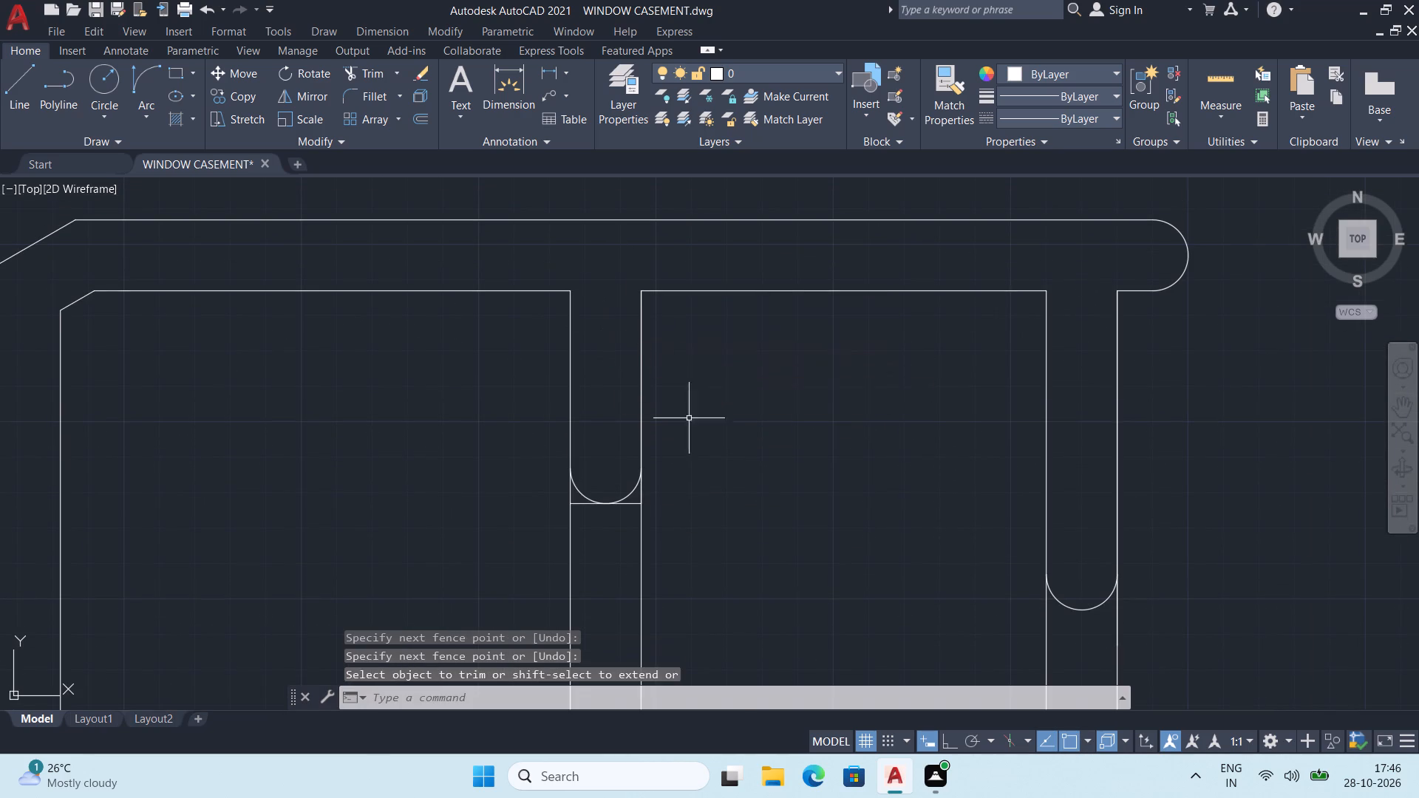
Erase the middle wall's remaining cross line that touches the bottom of its arc.
{"action": "scroll", "coordinate": [627, 521], "scroll_direction": "up", "scroll_amount": 2}
{"action": "left_click", "coordinate": [629, 479]}
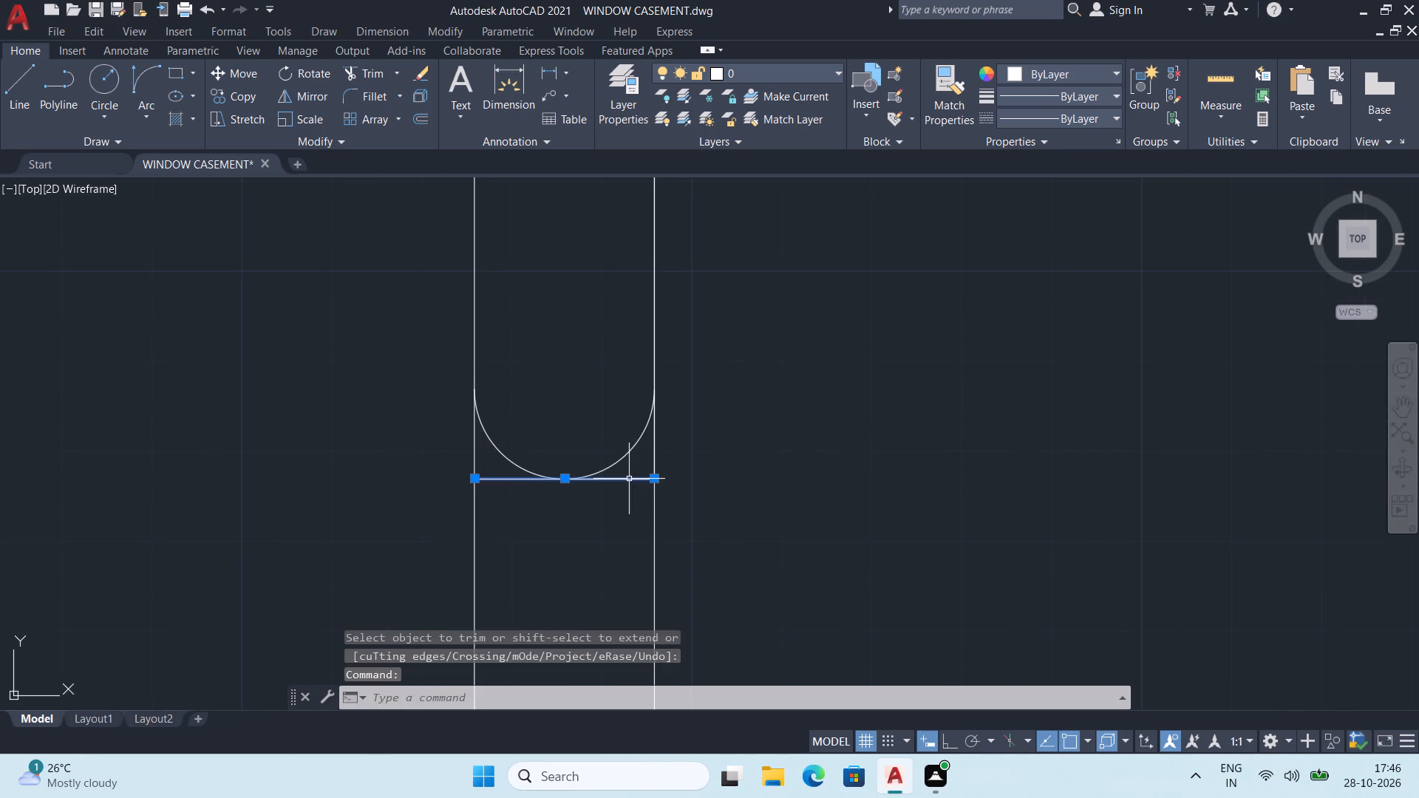
{"action": "key", "text": "Delete"}
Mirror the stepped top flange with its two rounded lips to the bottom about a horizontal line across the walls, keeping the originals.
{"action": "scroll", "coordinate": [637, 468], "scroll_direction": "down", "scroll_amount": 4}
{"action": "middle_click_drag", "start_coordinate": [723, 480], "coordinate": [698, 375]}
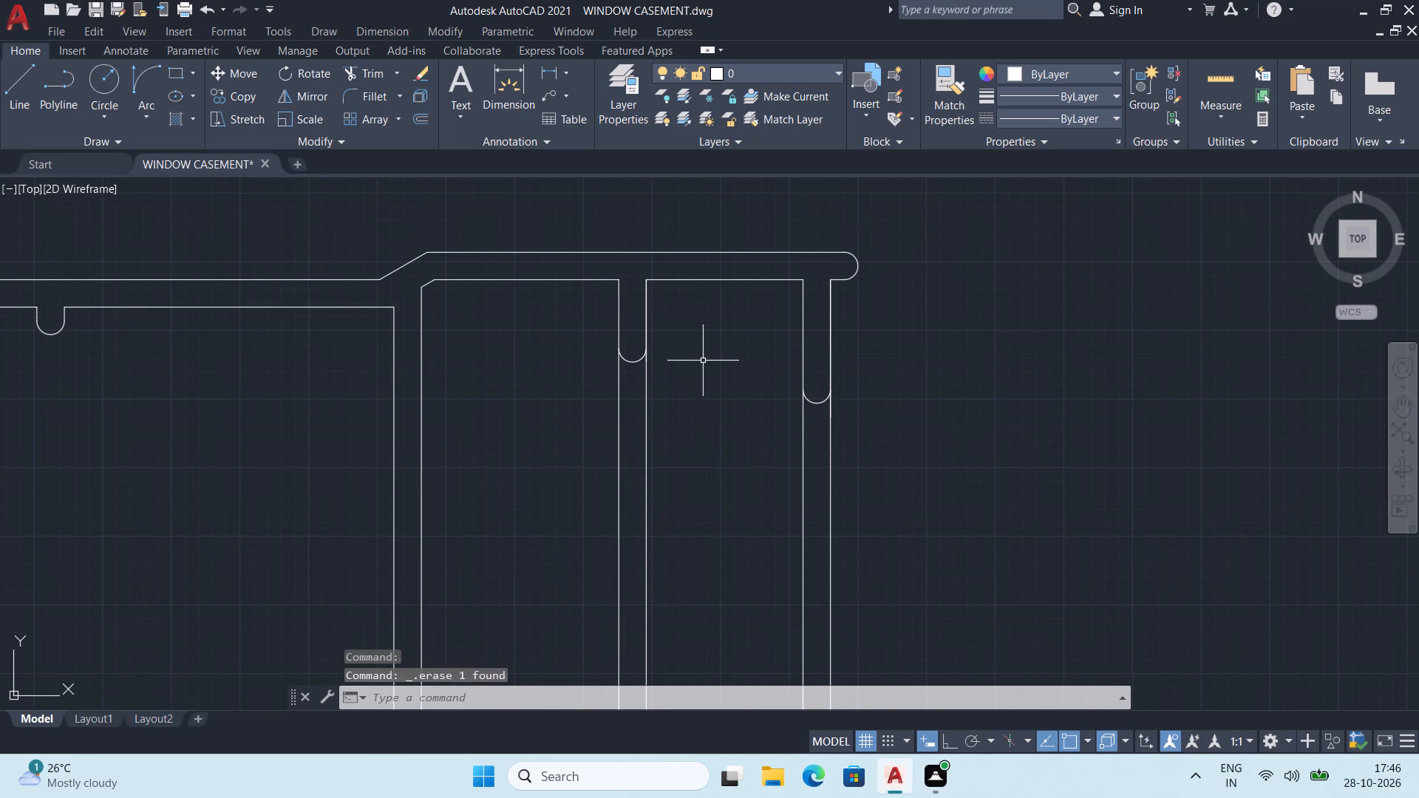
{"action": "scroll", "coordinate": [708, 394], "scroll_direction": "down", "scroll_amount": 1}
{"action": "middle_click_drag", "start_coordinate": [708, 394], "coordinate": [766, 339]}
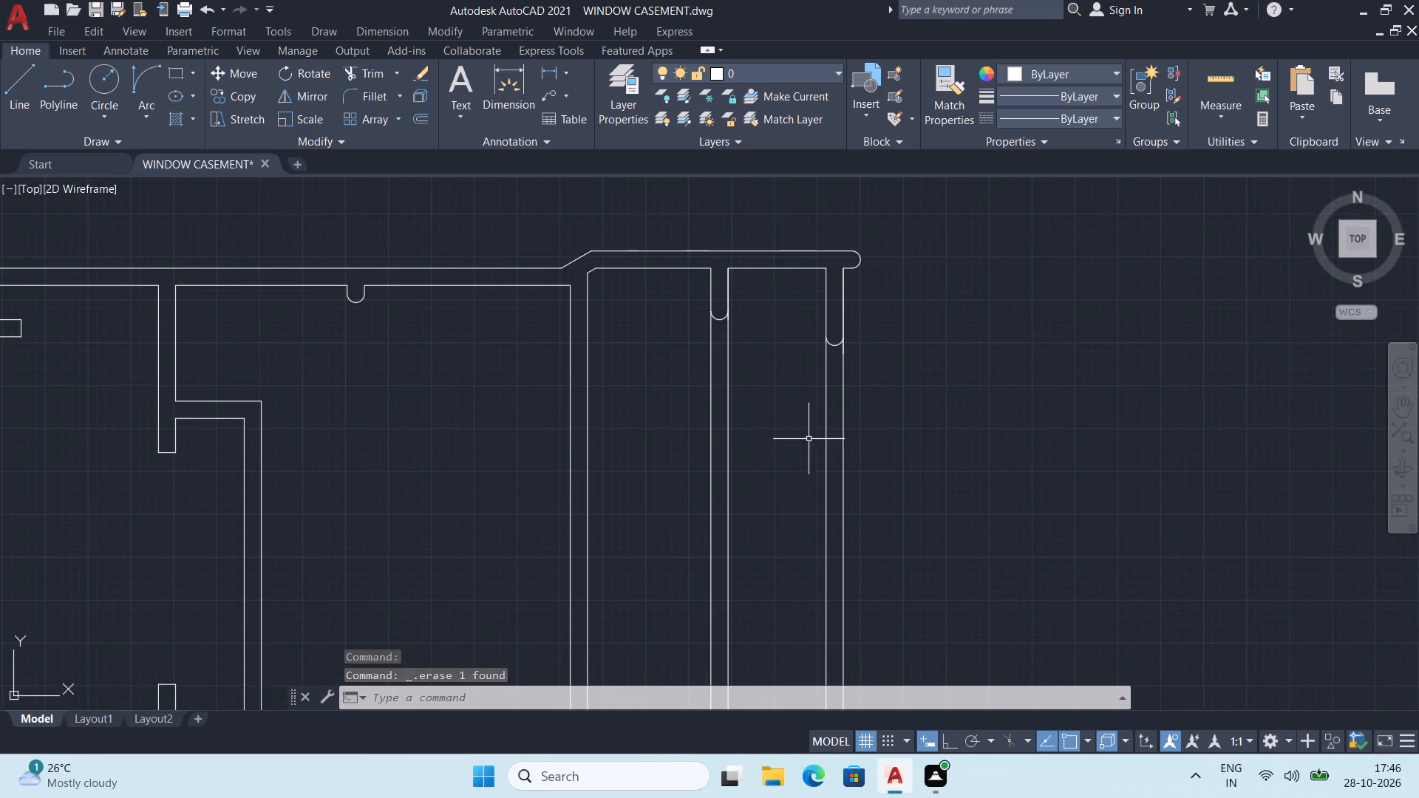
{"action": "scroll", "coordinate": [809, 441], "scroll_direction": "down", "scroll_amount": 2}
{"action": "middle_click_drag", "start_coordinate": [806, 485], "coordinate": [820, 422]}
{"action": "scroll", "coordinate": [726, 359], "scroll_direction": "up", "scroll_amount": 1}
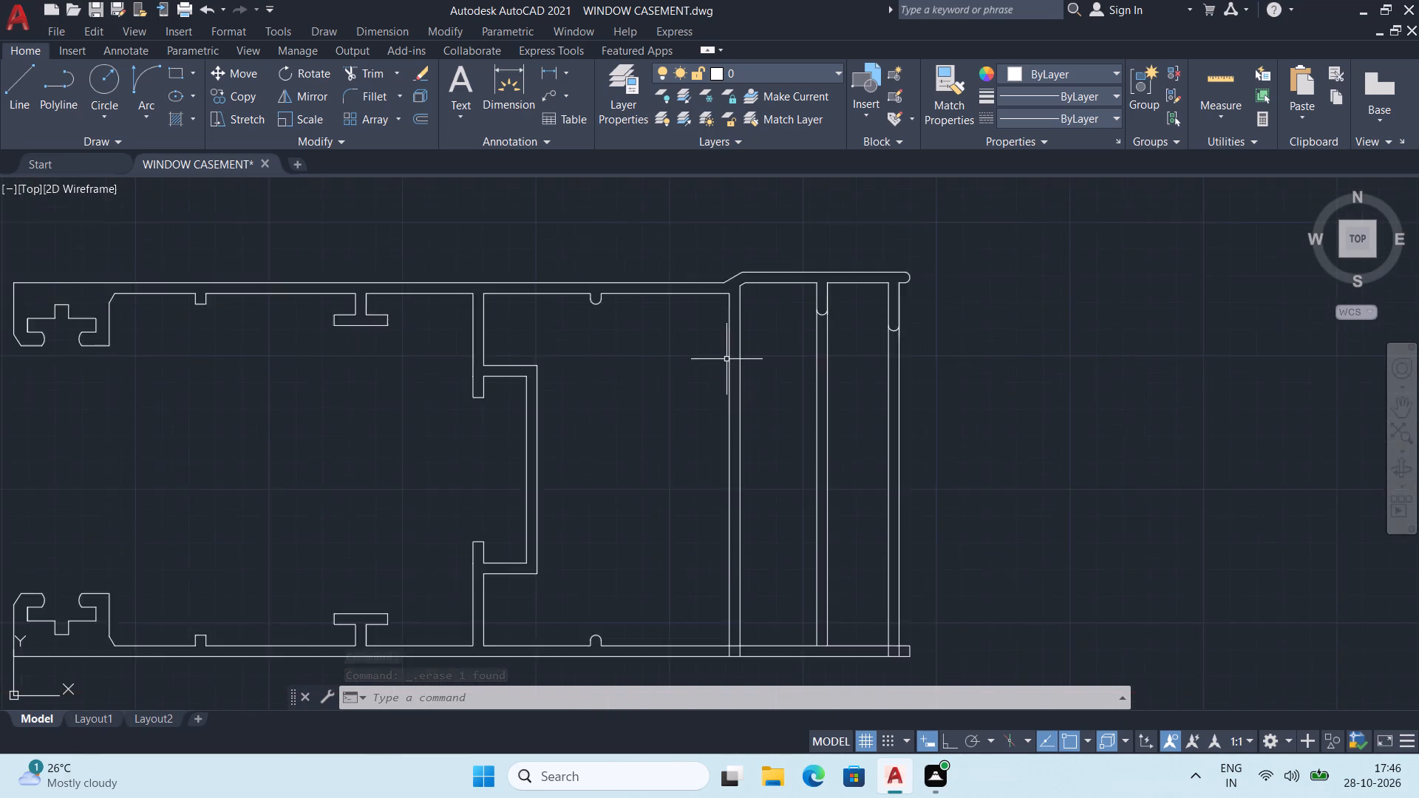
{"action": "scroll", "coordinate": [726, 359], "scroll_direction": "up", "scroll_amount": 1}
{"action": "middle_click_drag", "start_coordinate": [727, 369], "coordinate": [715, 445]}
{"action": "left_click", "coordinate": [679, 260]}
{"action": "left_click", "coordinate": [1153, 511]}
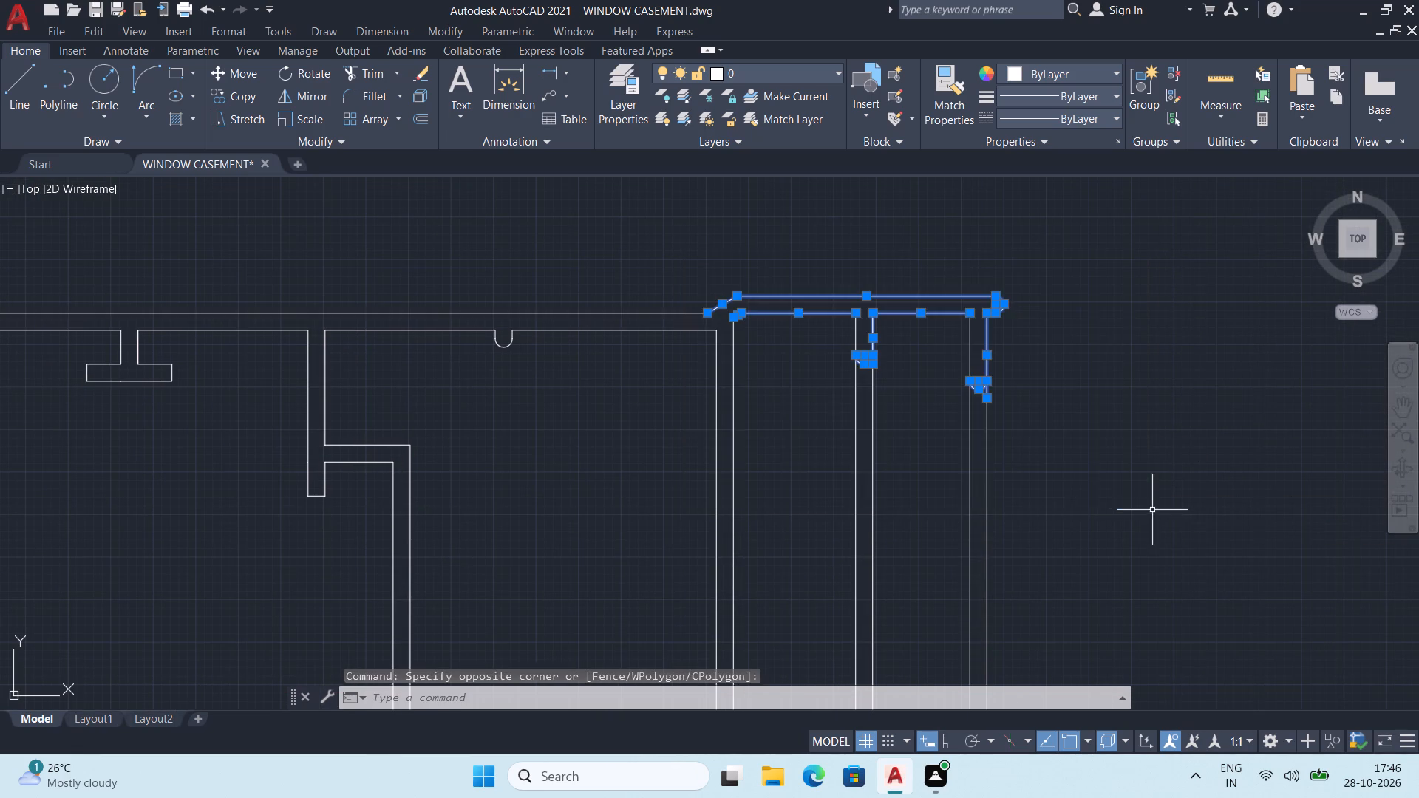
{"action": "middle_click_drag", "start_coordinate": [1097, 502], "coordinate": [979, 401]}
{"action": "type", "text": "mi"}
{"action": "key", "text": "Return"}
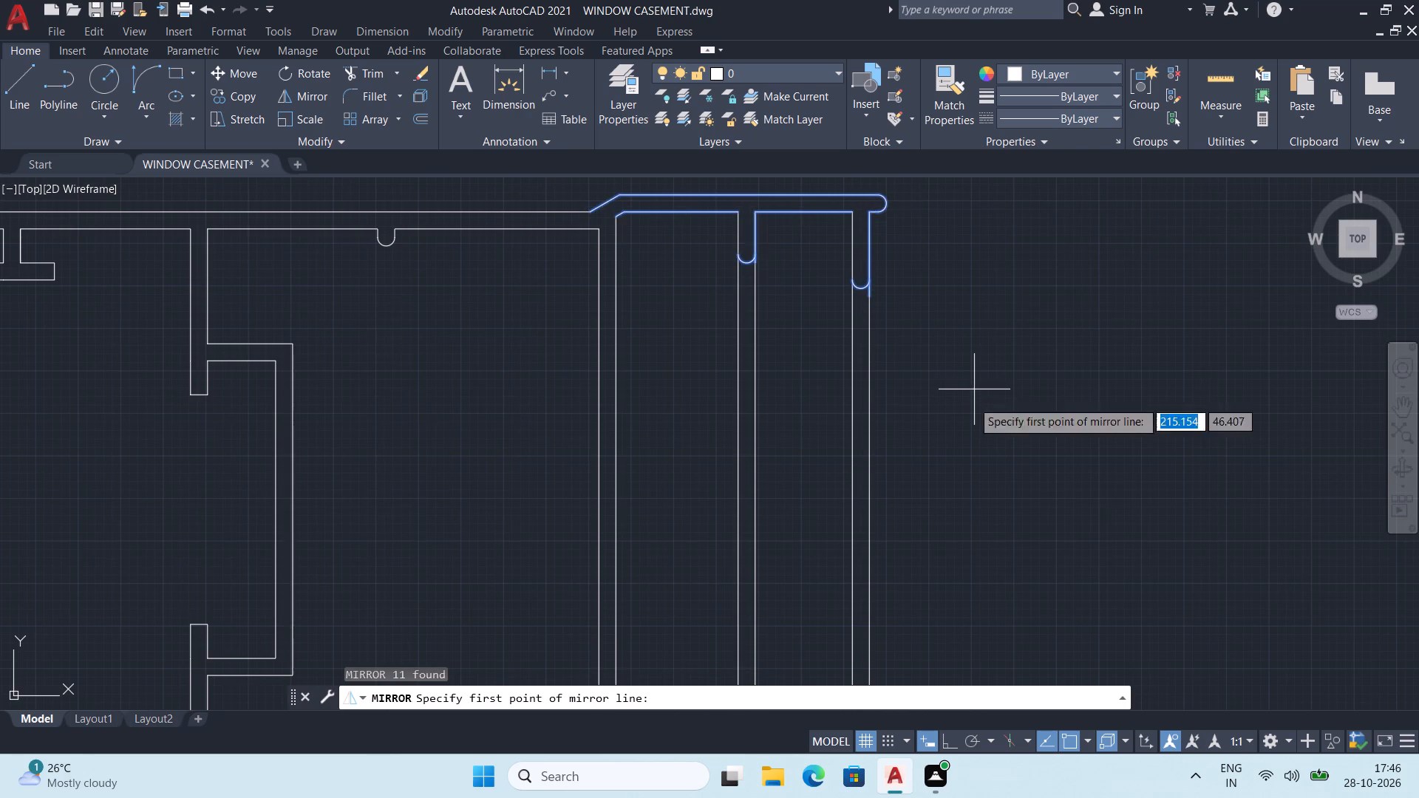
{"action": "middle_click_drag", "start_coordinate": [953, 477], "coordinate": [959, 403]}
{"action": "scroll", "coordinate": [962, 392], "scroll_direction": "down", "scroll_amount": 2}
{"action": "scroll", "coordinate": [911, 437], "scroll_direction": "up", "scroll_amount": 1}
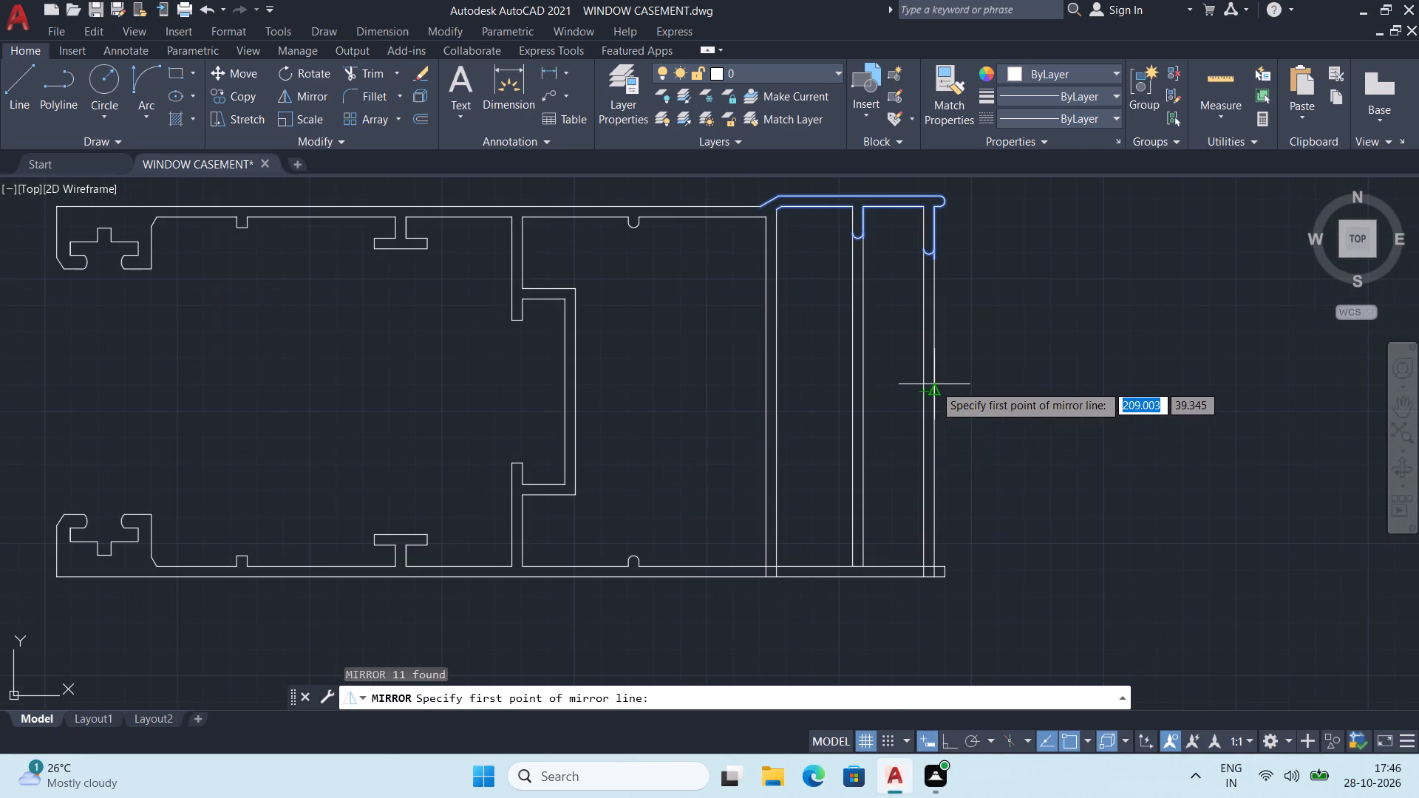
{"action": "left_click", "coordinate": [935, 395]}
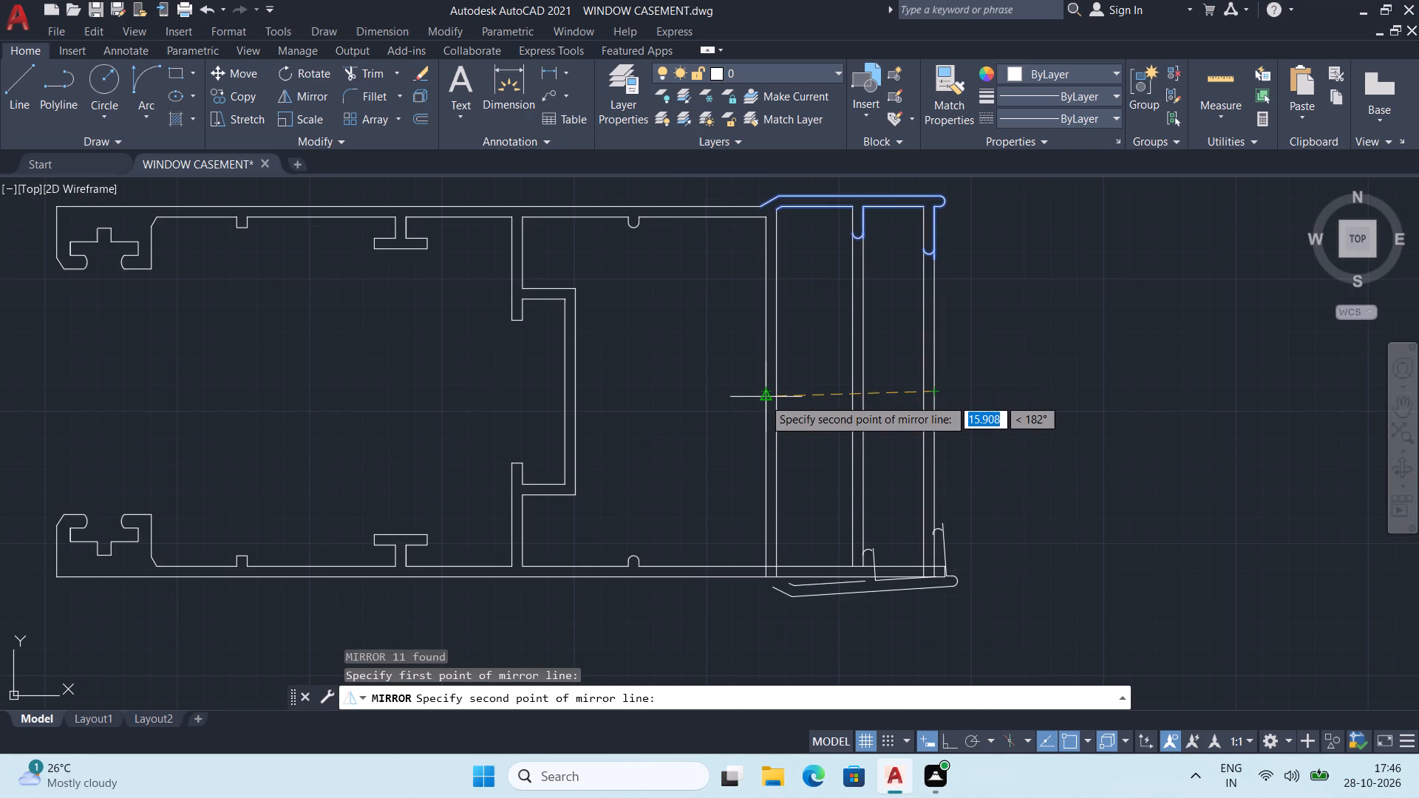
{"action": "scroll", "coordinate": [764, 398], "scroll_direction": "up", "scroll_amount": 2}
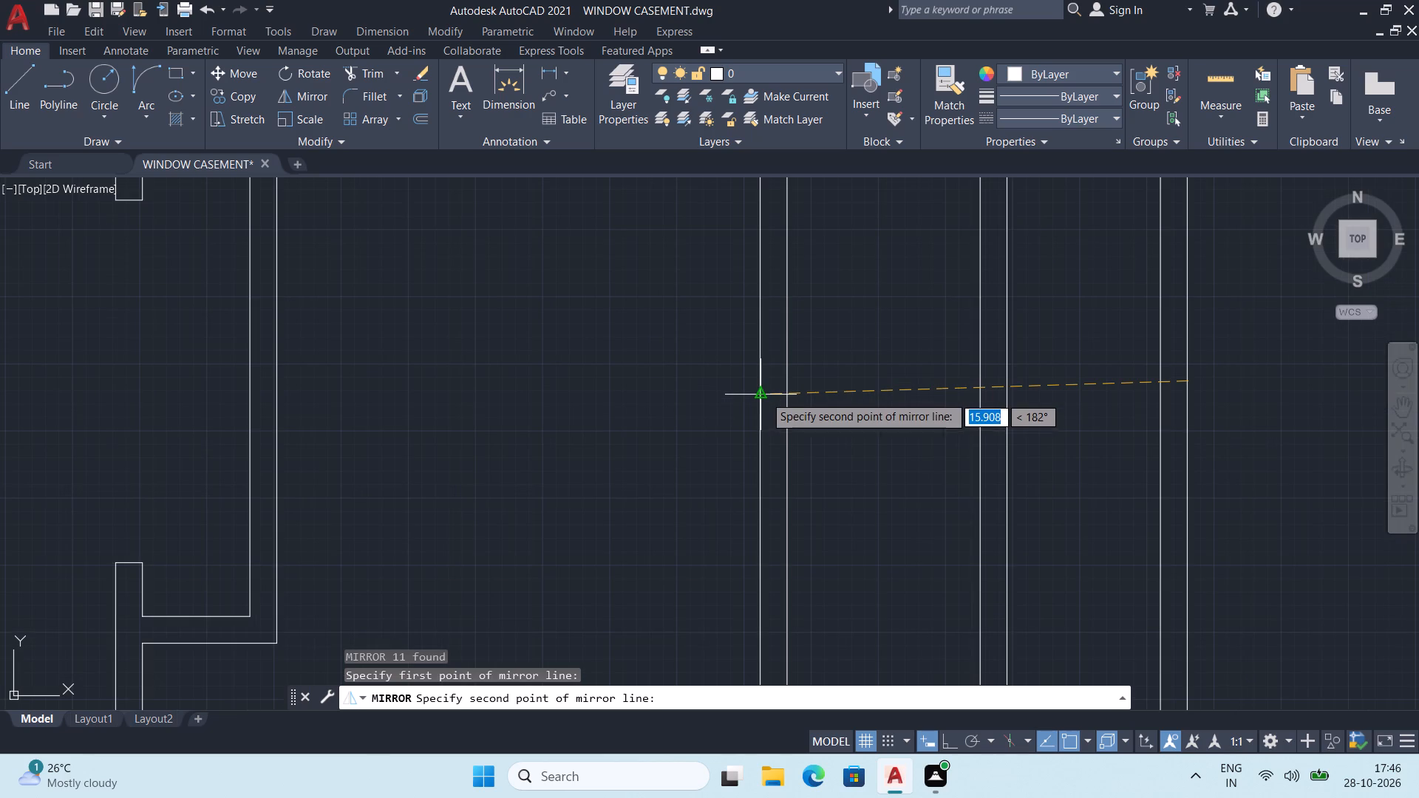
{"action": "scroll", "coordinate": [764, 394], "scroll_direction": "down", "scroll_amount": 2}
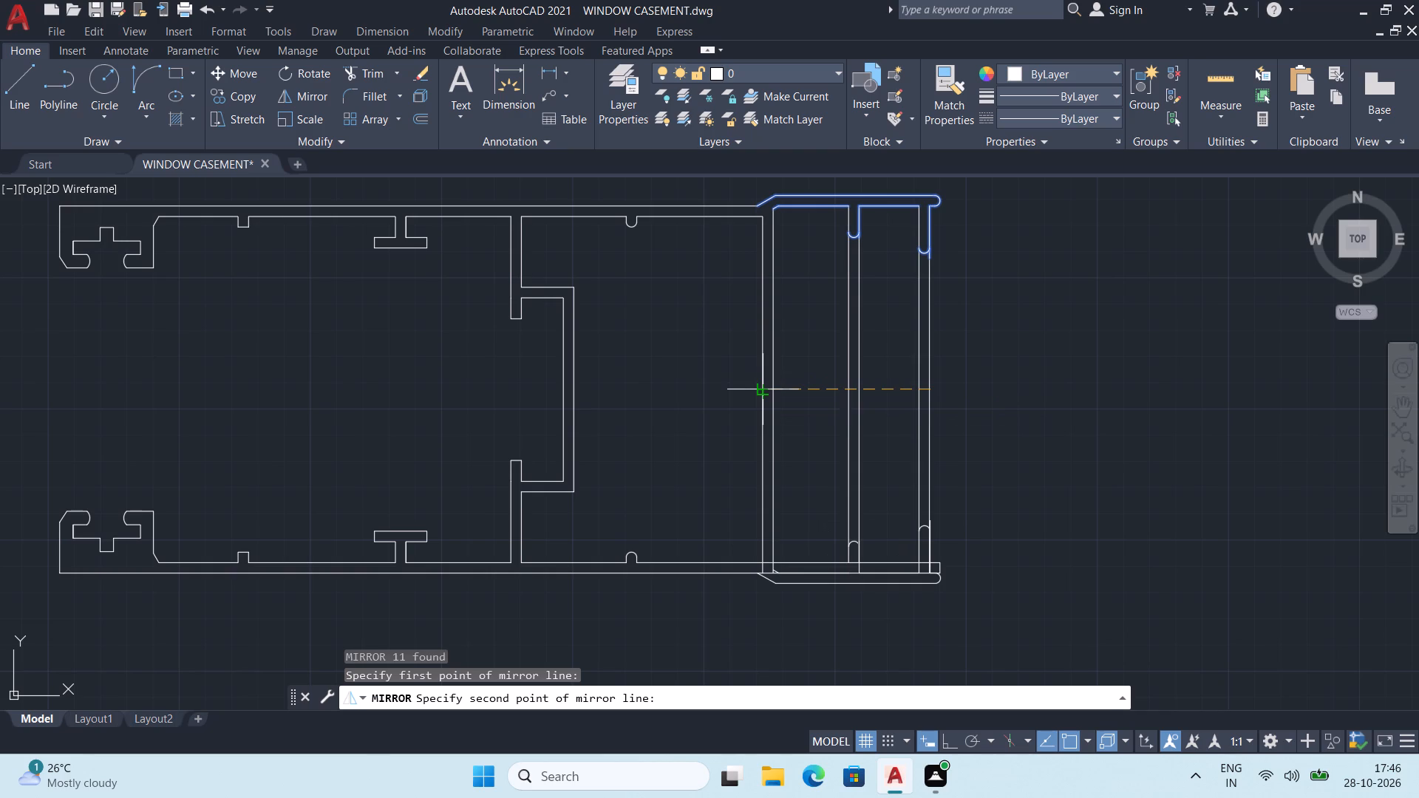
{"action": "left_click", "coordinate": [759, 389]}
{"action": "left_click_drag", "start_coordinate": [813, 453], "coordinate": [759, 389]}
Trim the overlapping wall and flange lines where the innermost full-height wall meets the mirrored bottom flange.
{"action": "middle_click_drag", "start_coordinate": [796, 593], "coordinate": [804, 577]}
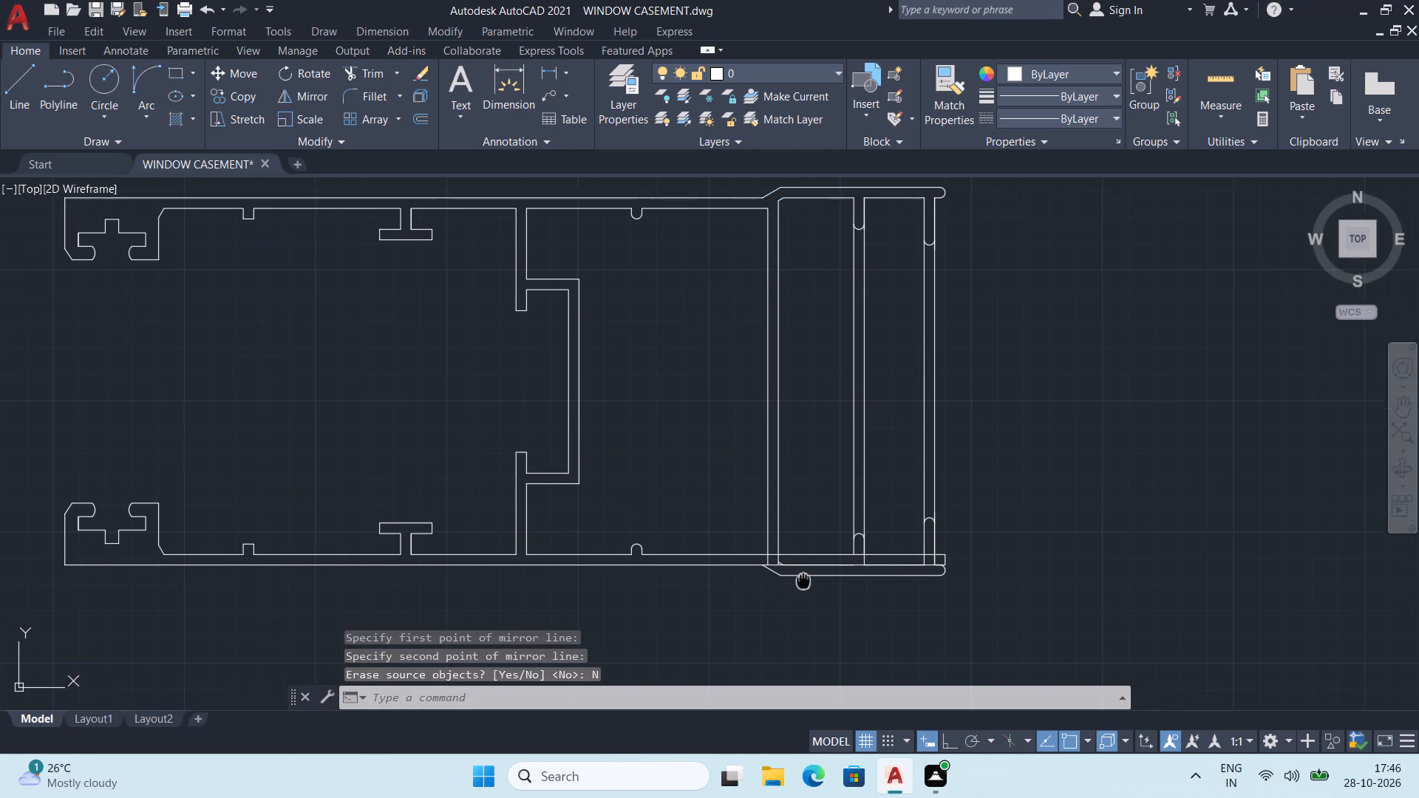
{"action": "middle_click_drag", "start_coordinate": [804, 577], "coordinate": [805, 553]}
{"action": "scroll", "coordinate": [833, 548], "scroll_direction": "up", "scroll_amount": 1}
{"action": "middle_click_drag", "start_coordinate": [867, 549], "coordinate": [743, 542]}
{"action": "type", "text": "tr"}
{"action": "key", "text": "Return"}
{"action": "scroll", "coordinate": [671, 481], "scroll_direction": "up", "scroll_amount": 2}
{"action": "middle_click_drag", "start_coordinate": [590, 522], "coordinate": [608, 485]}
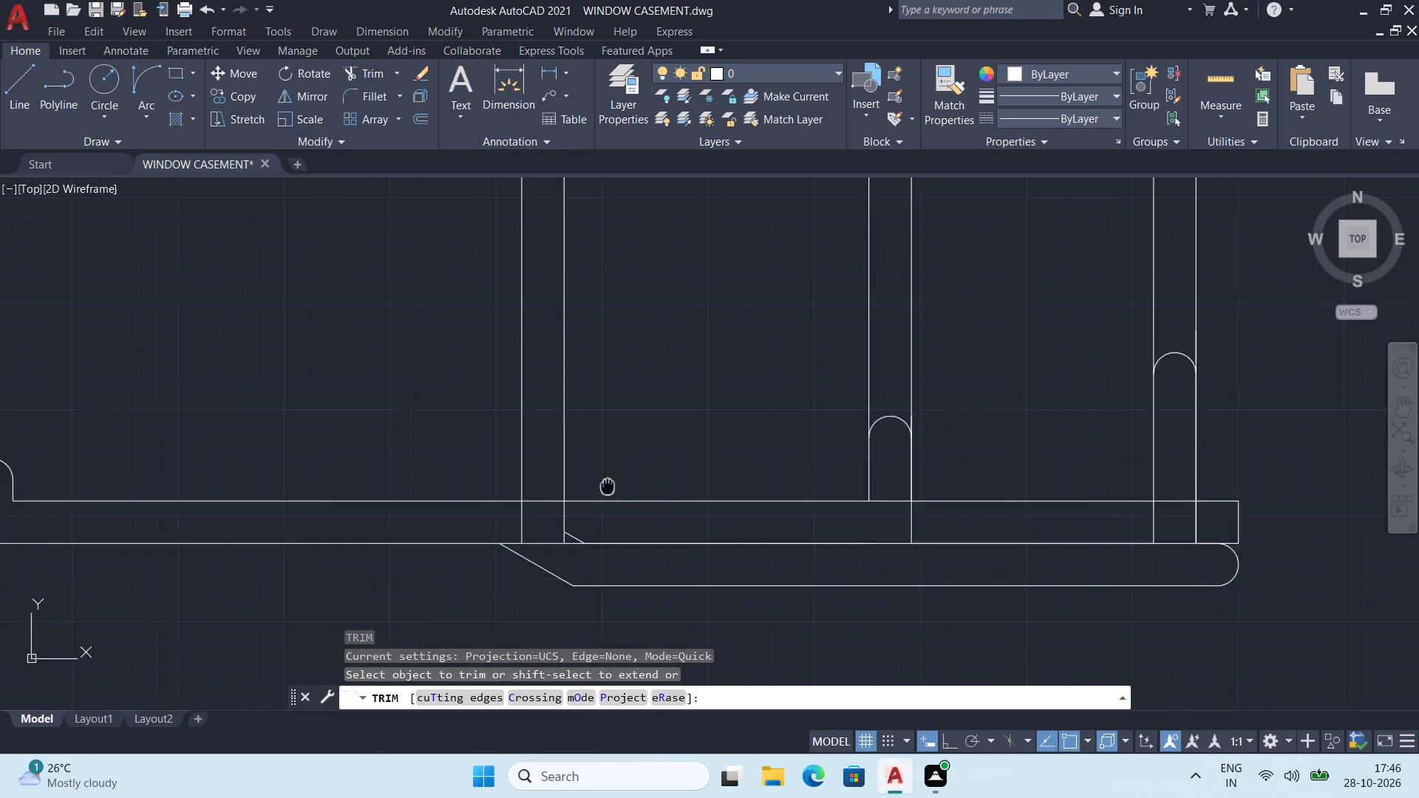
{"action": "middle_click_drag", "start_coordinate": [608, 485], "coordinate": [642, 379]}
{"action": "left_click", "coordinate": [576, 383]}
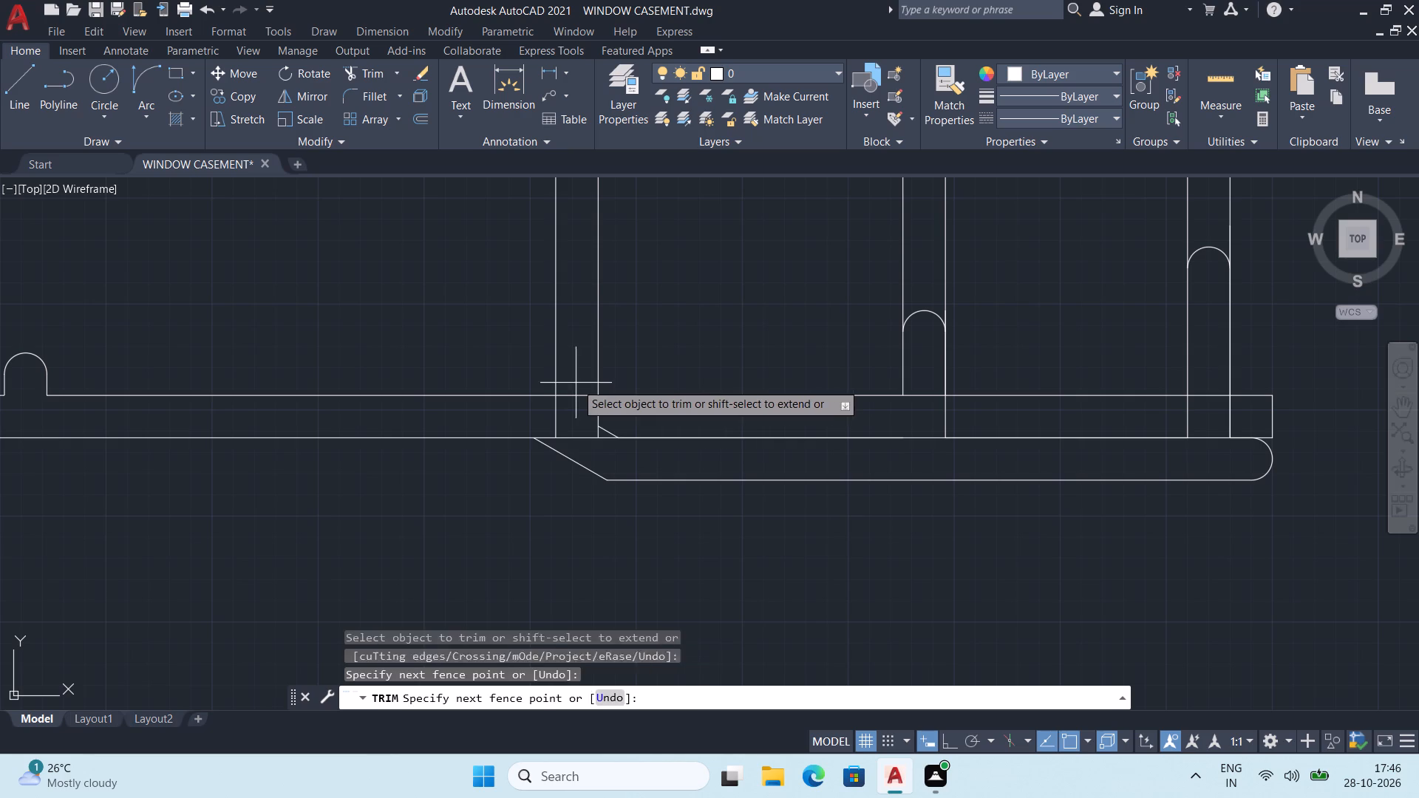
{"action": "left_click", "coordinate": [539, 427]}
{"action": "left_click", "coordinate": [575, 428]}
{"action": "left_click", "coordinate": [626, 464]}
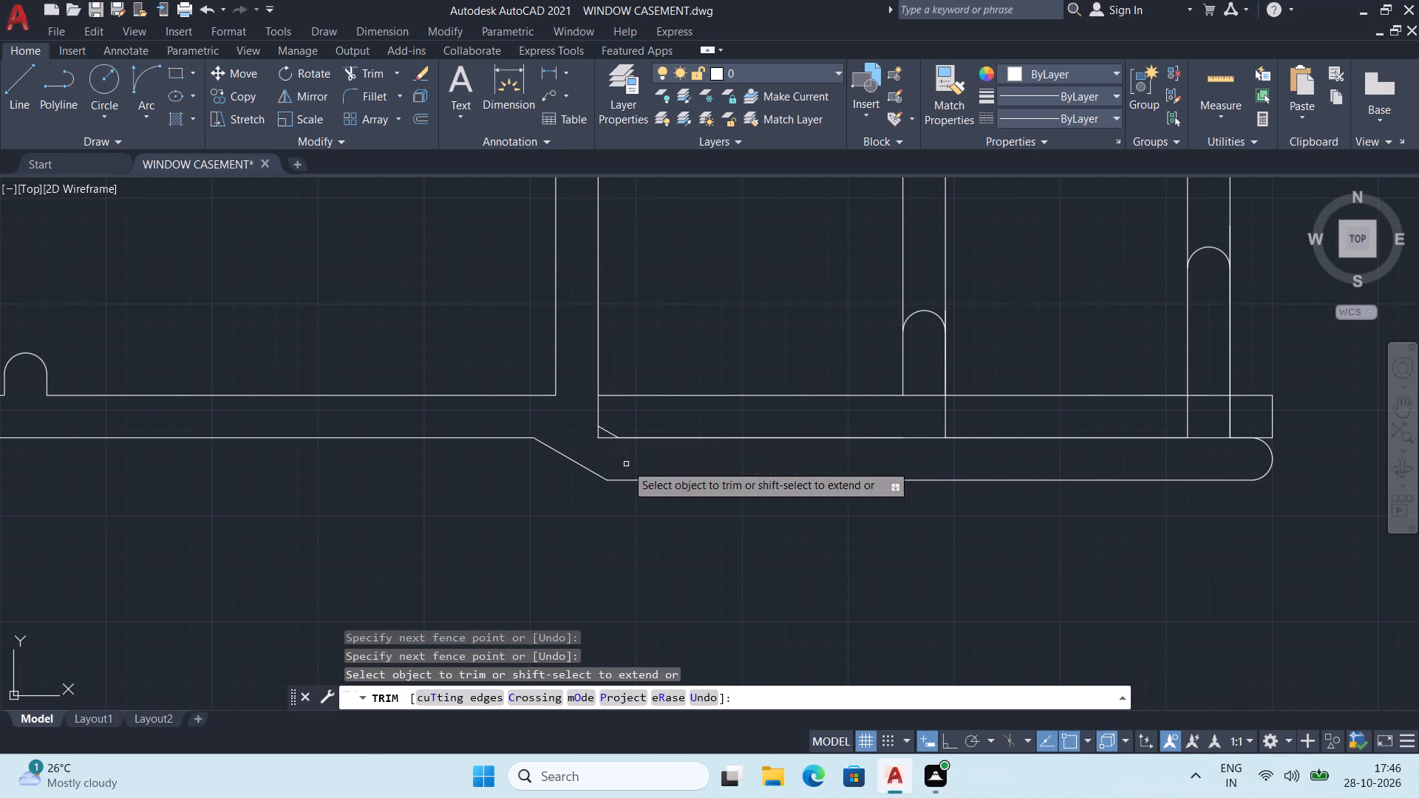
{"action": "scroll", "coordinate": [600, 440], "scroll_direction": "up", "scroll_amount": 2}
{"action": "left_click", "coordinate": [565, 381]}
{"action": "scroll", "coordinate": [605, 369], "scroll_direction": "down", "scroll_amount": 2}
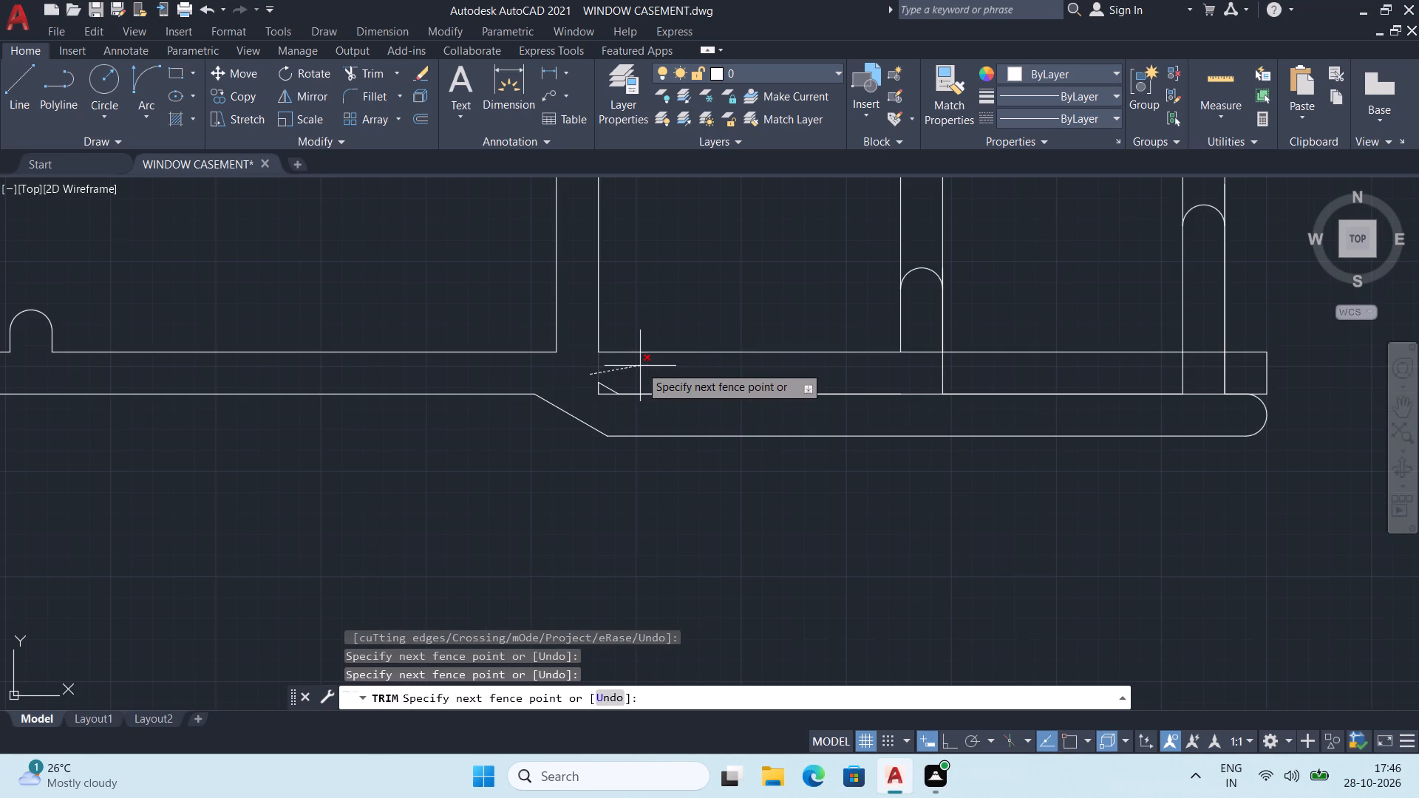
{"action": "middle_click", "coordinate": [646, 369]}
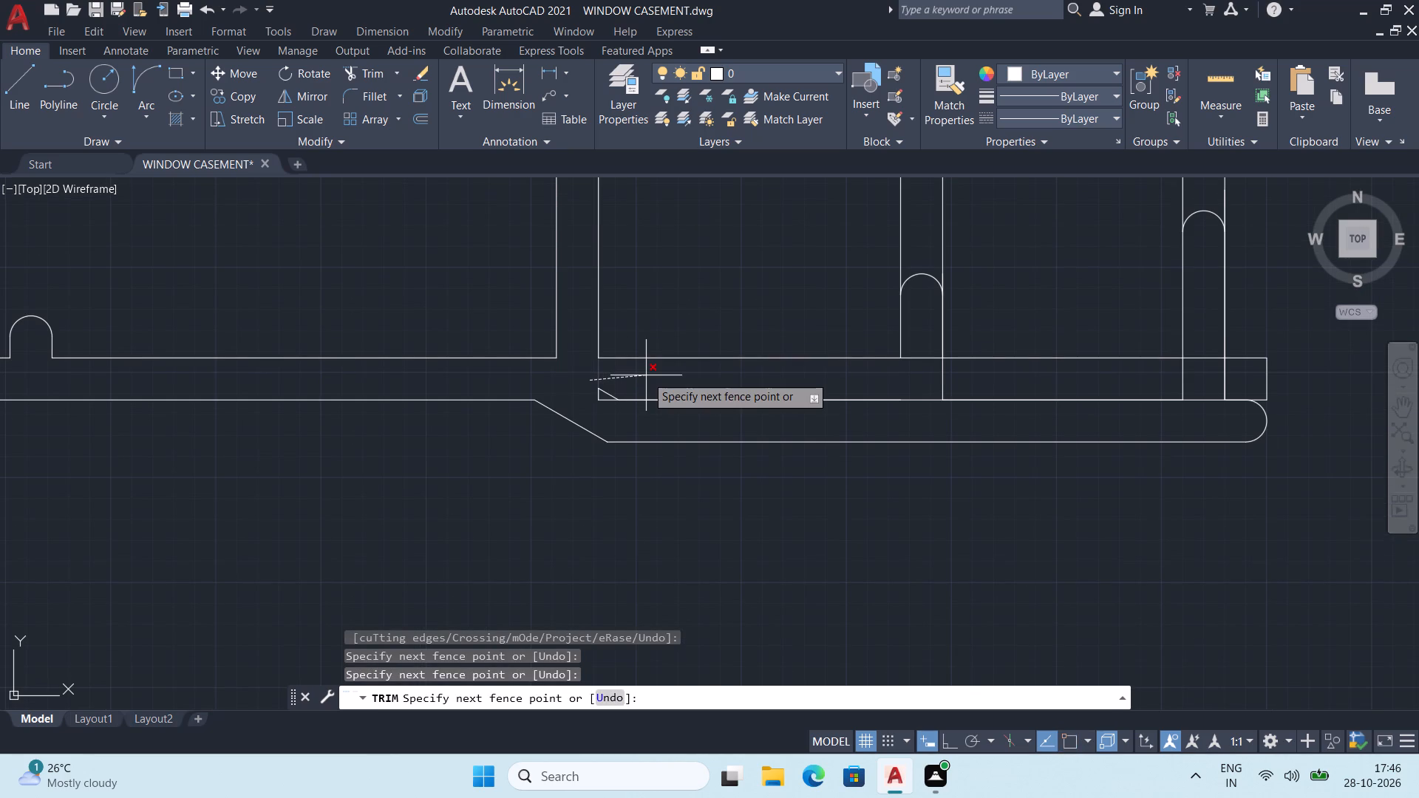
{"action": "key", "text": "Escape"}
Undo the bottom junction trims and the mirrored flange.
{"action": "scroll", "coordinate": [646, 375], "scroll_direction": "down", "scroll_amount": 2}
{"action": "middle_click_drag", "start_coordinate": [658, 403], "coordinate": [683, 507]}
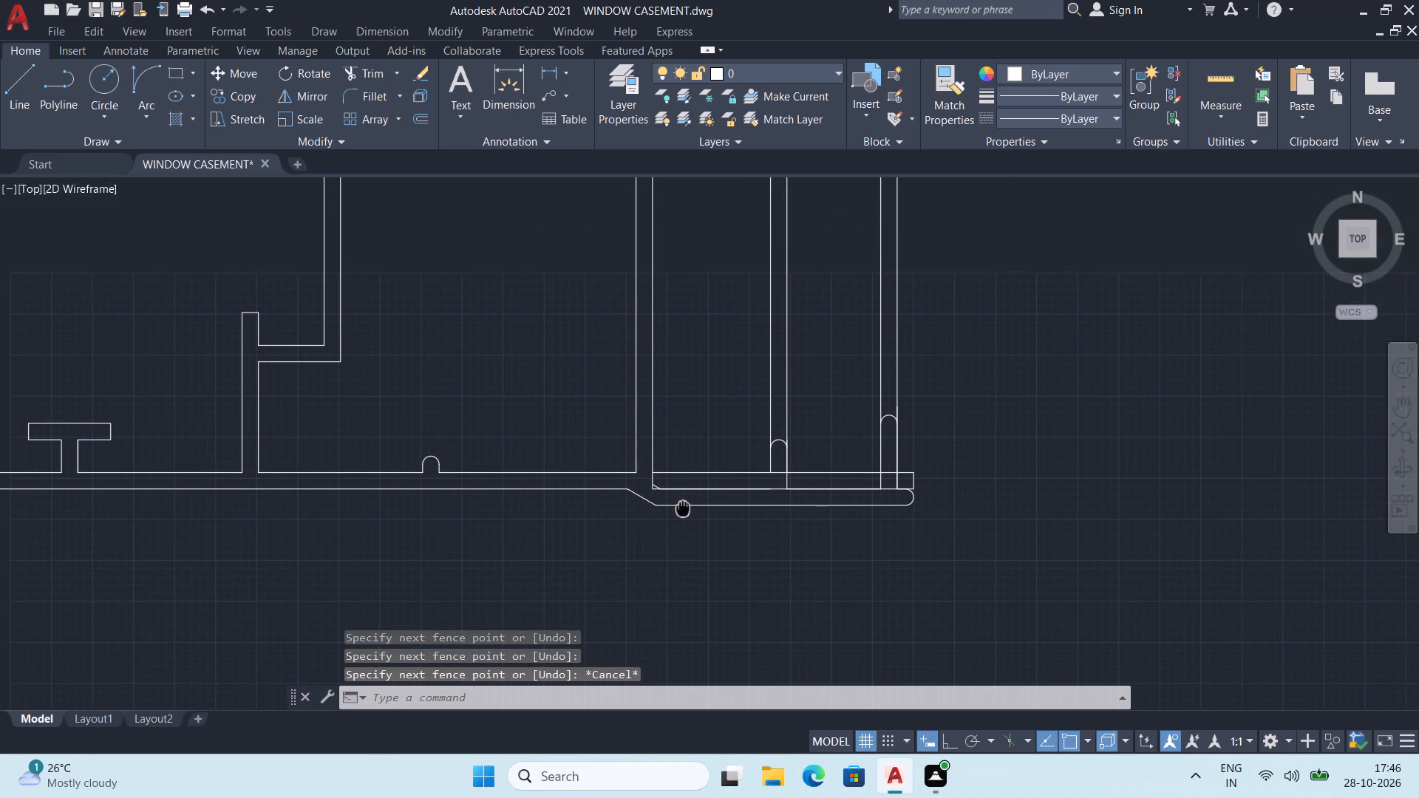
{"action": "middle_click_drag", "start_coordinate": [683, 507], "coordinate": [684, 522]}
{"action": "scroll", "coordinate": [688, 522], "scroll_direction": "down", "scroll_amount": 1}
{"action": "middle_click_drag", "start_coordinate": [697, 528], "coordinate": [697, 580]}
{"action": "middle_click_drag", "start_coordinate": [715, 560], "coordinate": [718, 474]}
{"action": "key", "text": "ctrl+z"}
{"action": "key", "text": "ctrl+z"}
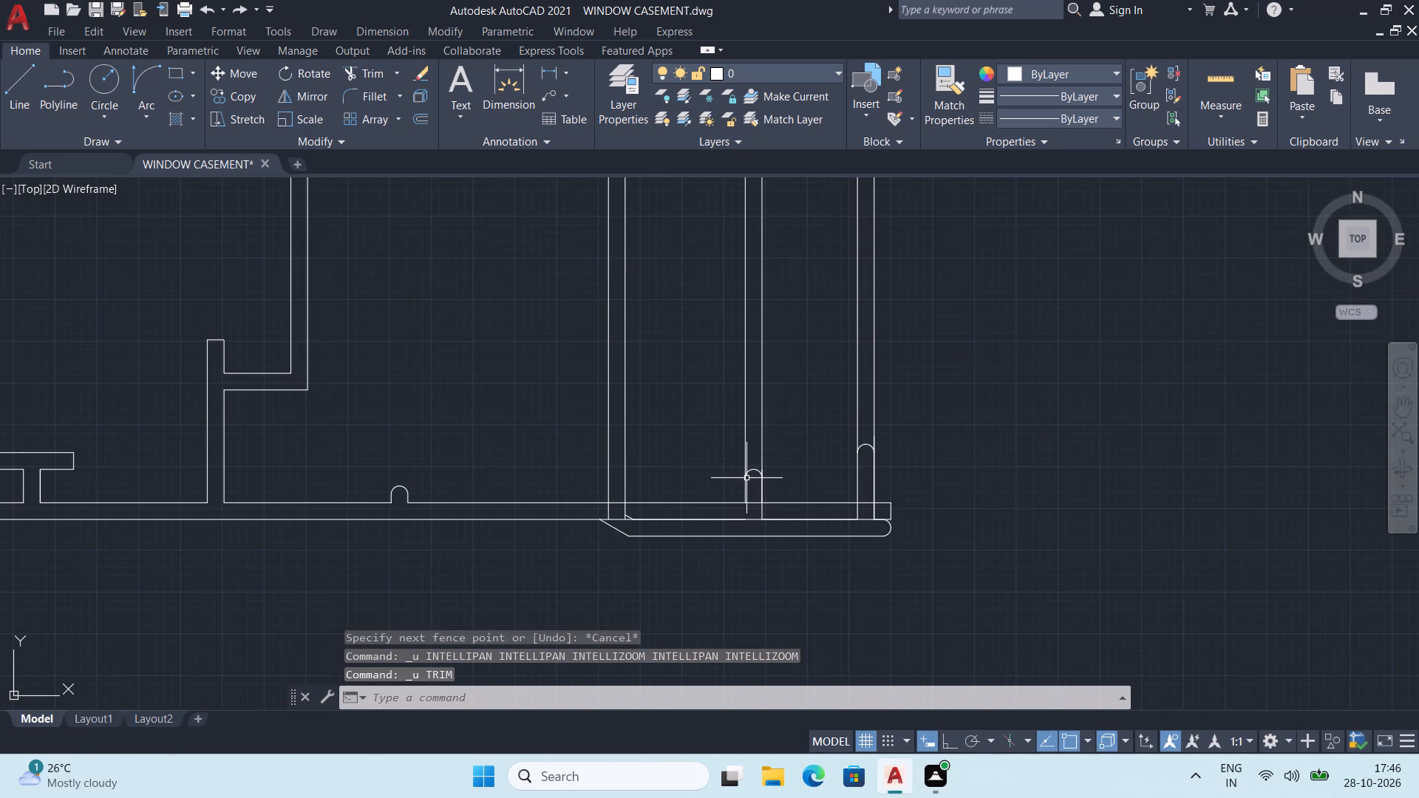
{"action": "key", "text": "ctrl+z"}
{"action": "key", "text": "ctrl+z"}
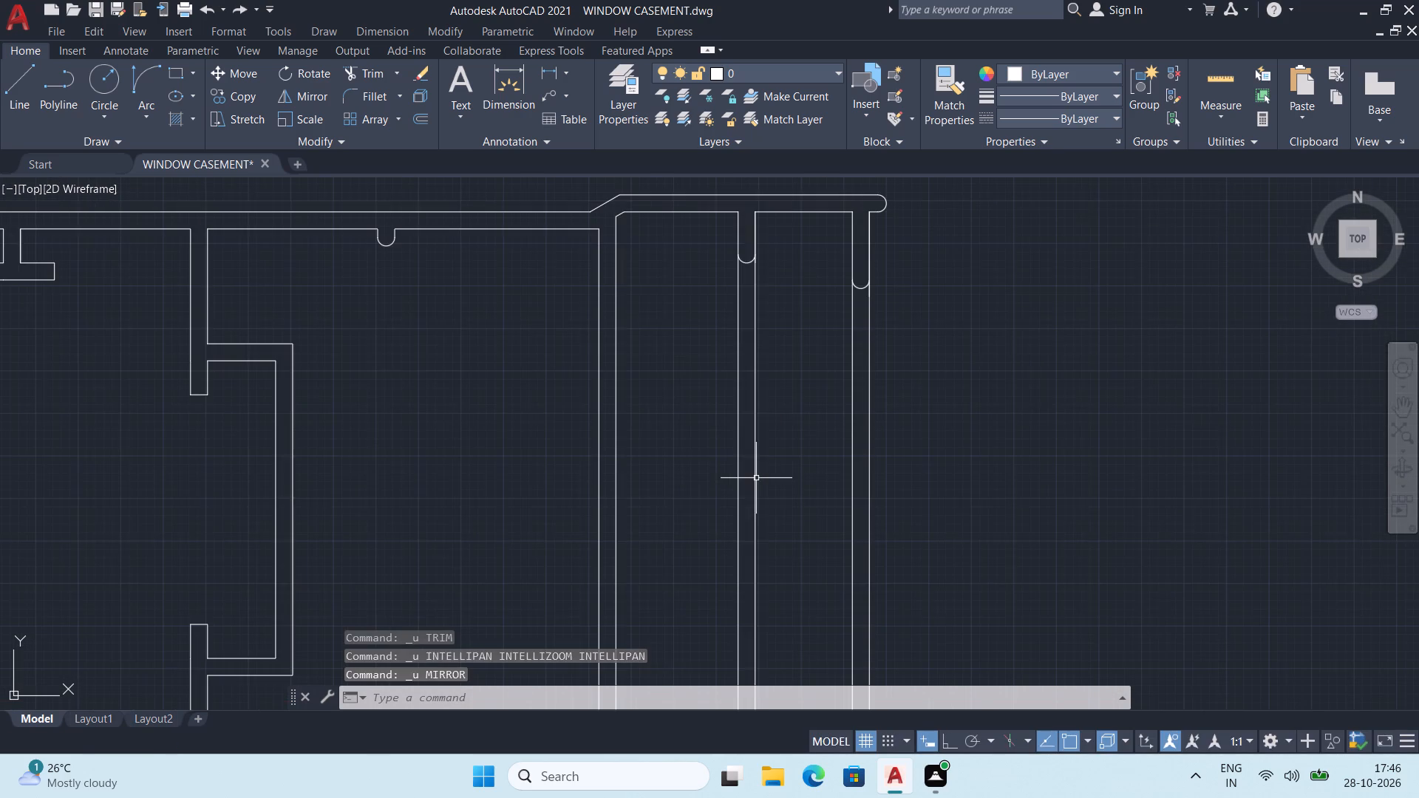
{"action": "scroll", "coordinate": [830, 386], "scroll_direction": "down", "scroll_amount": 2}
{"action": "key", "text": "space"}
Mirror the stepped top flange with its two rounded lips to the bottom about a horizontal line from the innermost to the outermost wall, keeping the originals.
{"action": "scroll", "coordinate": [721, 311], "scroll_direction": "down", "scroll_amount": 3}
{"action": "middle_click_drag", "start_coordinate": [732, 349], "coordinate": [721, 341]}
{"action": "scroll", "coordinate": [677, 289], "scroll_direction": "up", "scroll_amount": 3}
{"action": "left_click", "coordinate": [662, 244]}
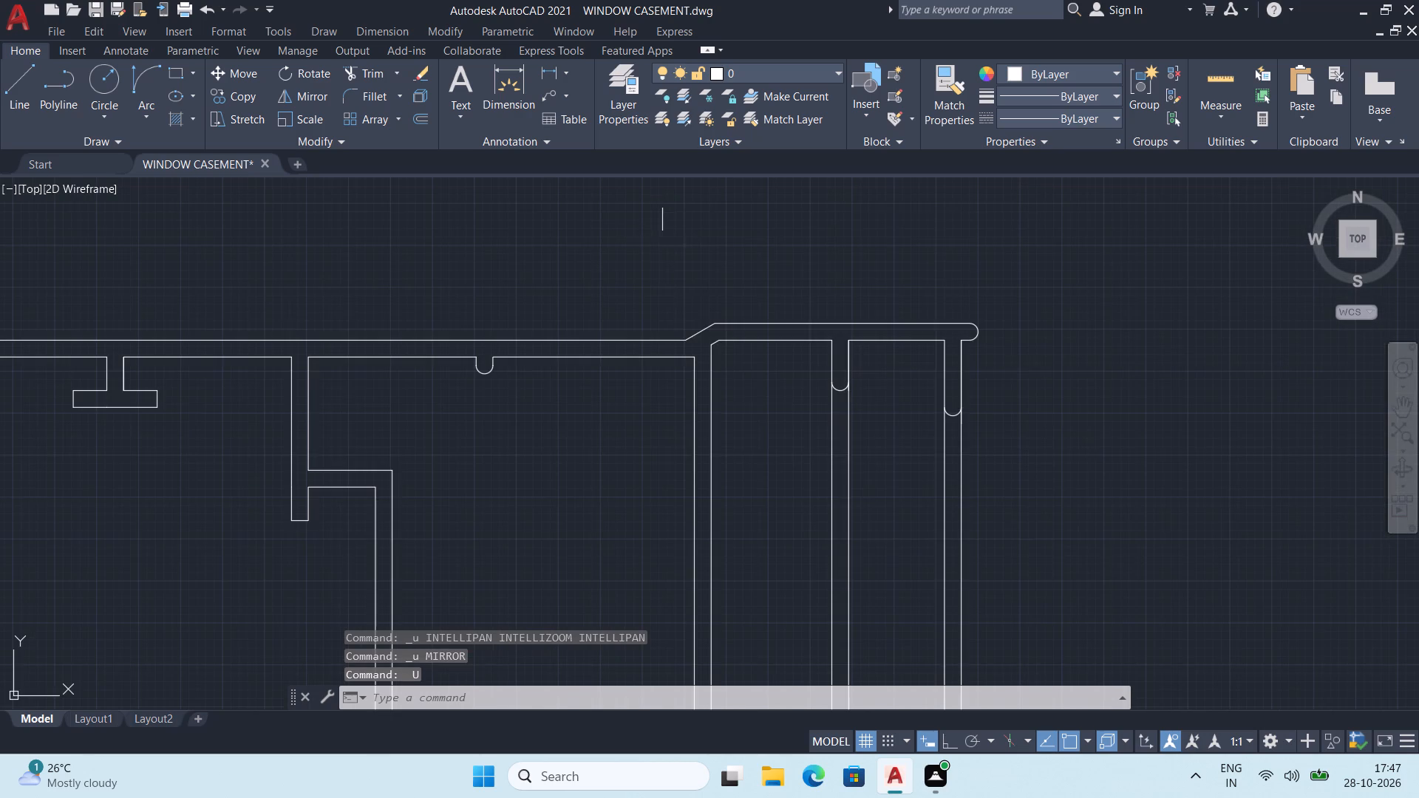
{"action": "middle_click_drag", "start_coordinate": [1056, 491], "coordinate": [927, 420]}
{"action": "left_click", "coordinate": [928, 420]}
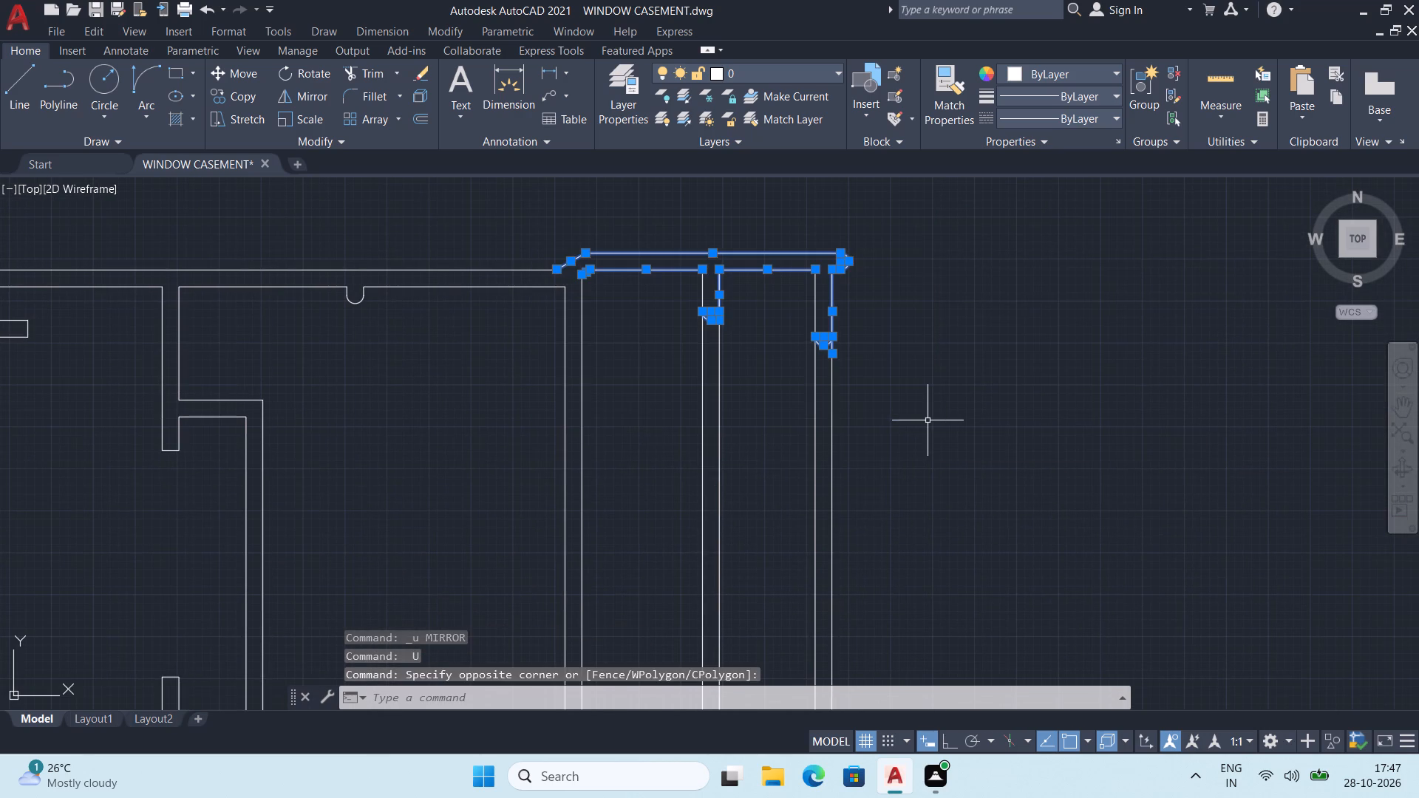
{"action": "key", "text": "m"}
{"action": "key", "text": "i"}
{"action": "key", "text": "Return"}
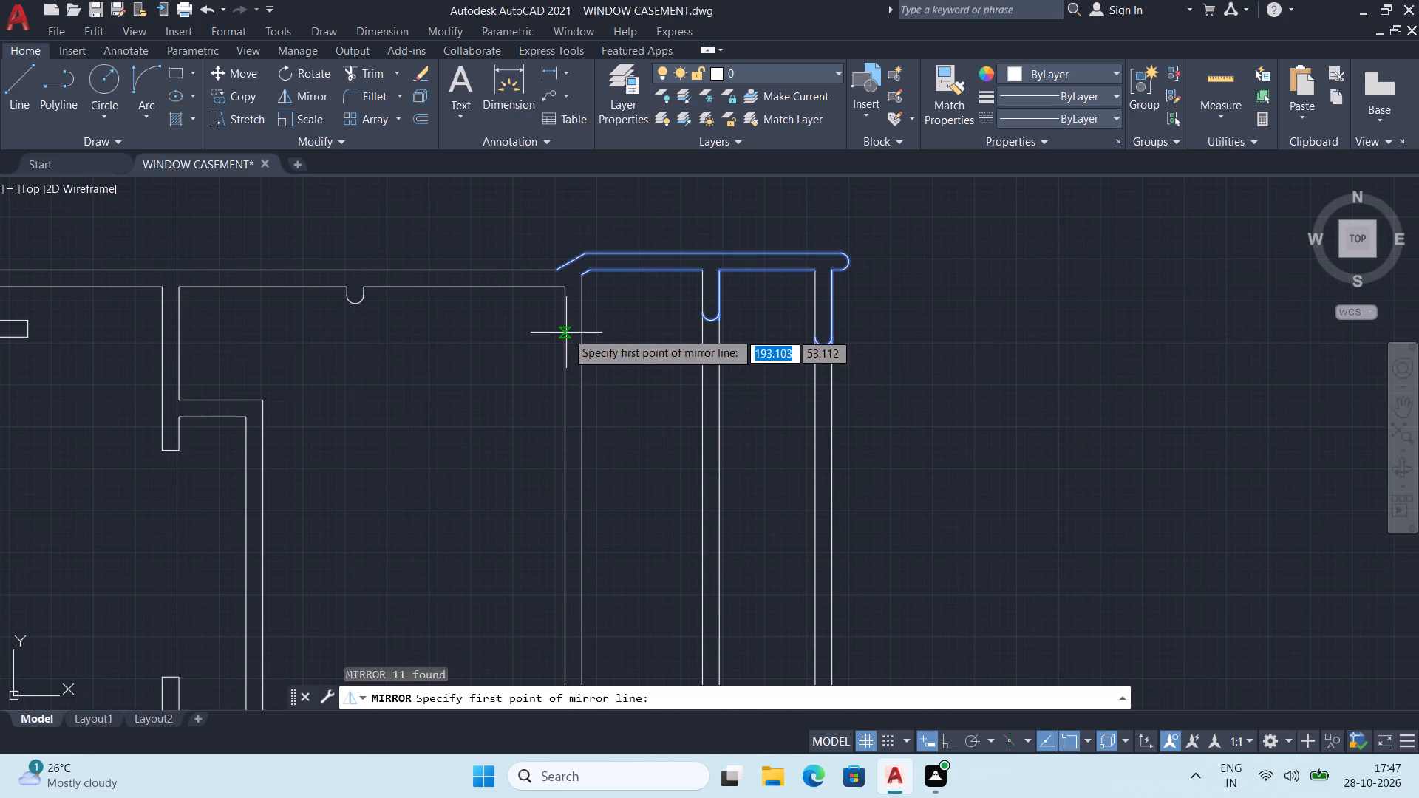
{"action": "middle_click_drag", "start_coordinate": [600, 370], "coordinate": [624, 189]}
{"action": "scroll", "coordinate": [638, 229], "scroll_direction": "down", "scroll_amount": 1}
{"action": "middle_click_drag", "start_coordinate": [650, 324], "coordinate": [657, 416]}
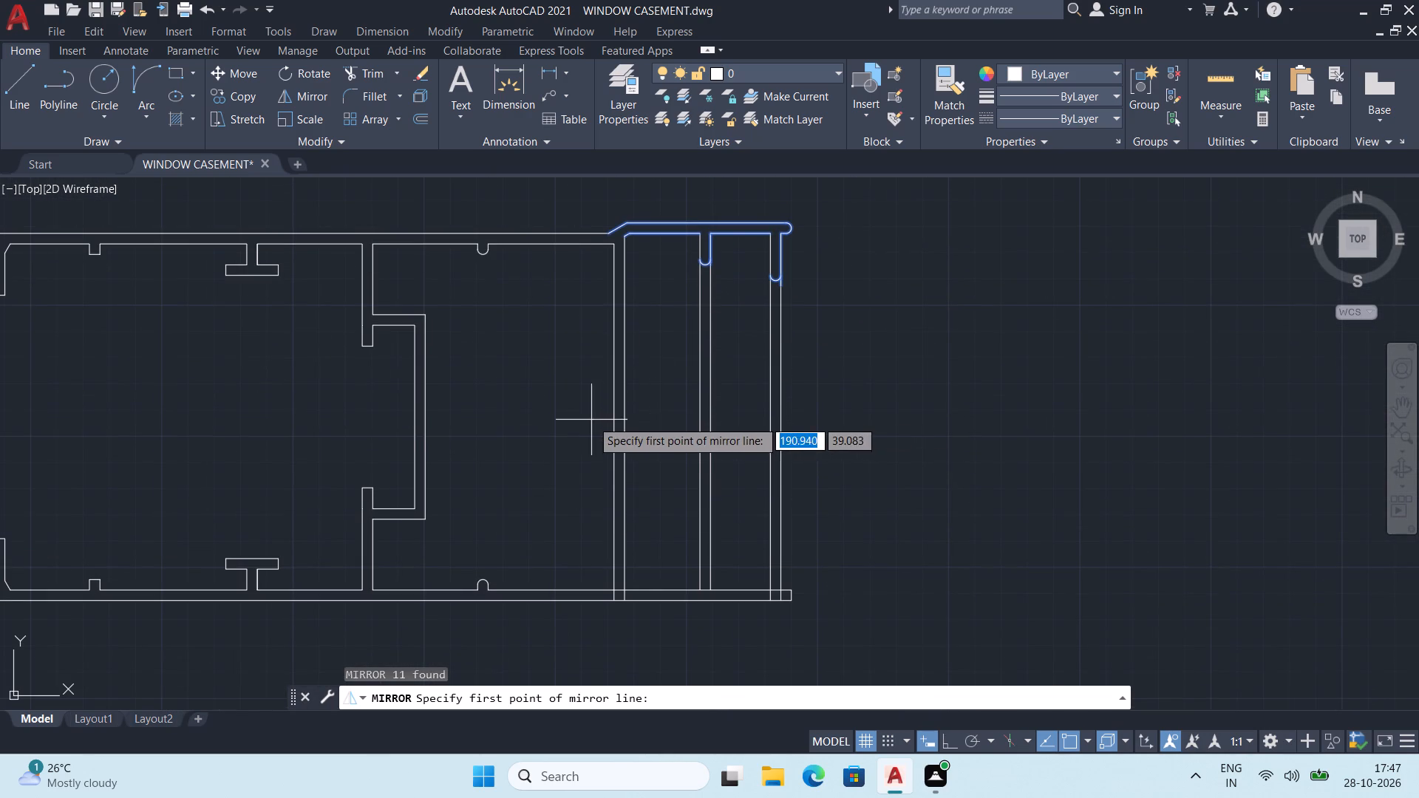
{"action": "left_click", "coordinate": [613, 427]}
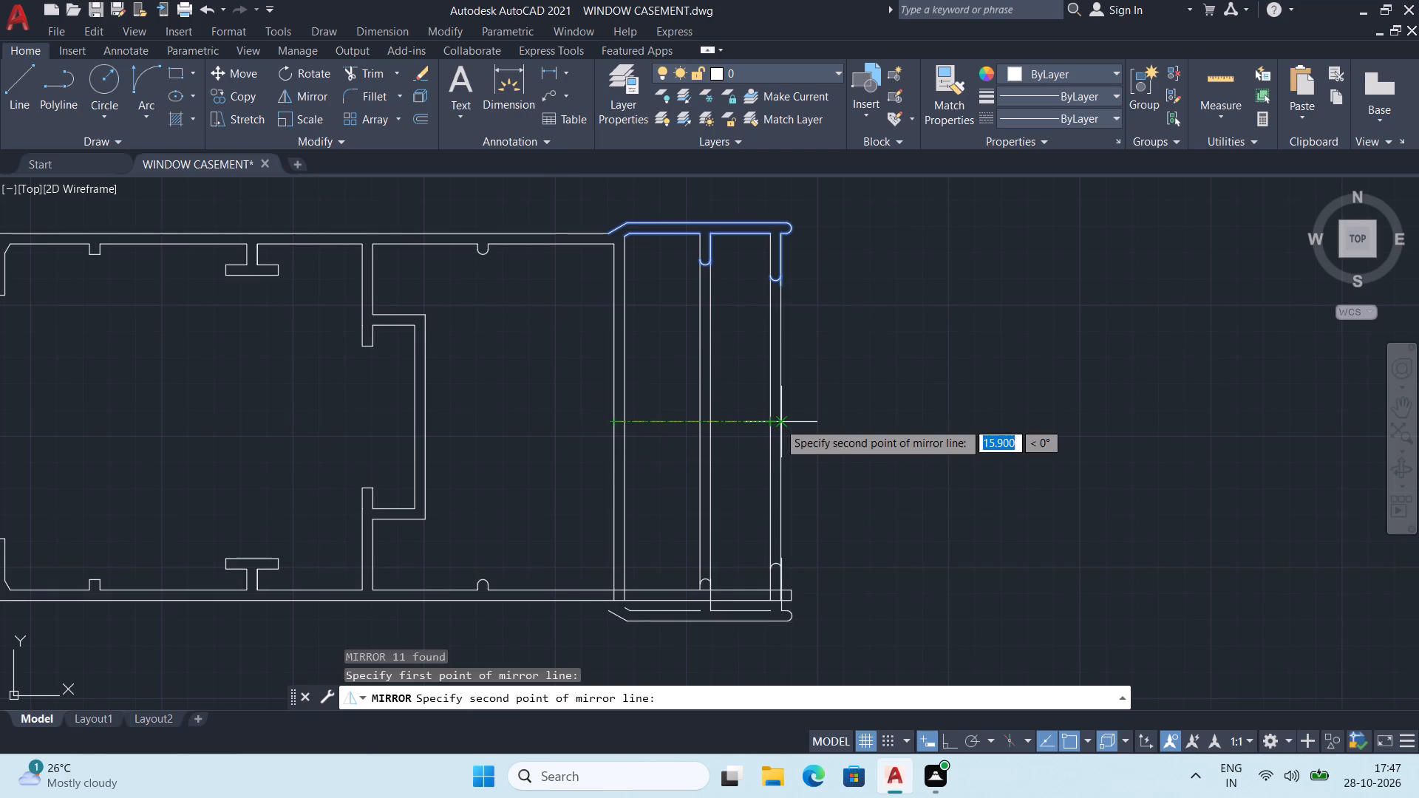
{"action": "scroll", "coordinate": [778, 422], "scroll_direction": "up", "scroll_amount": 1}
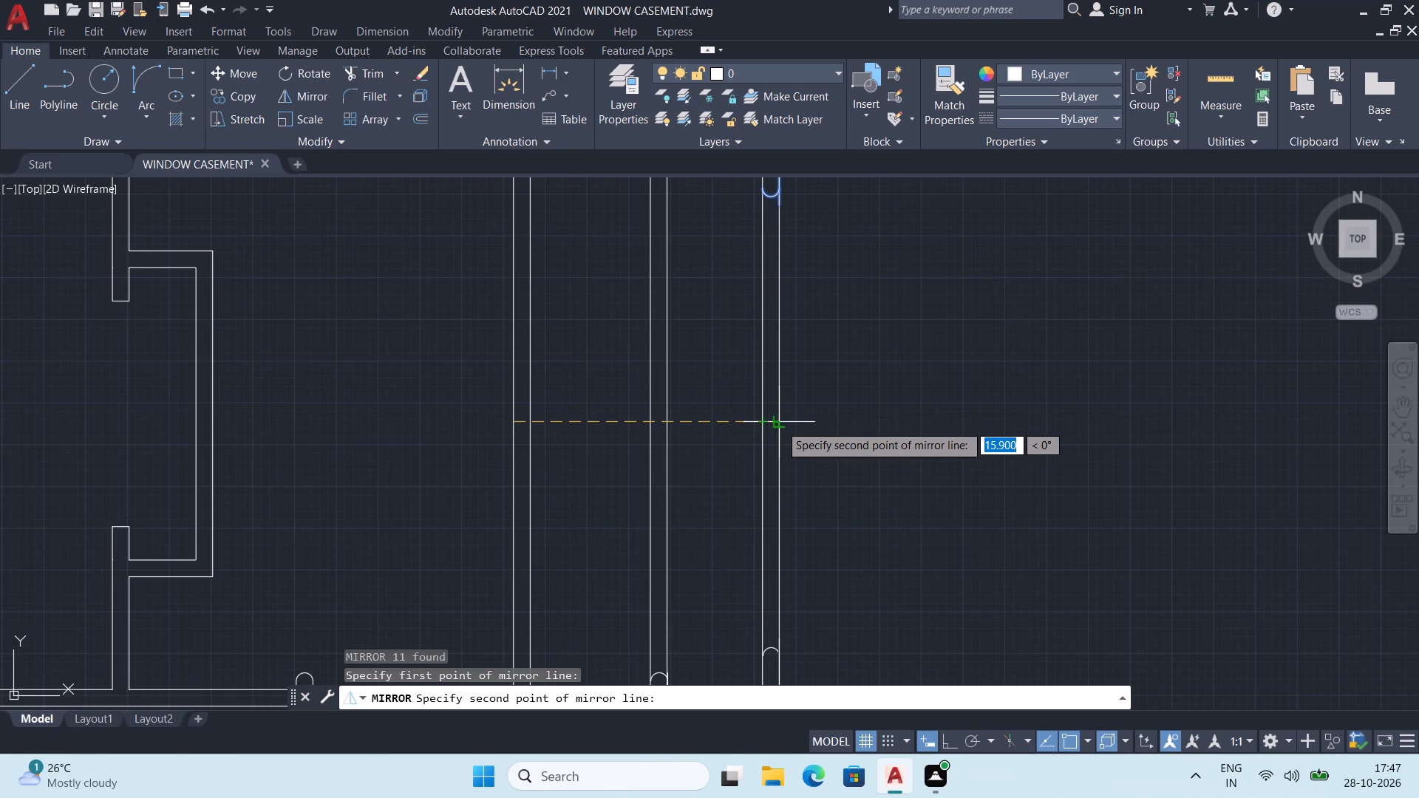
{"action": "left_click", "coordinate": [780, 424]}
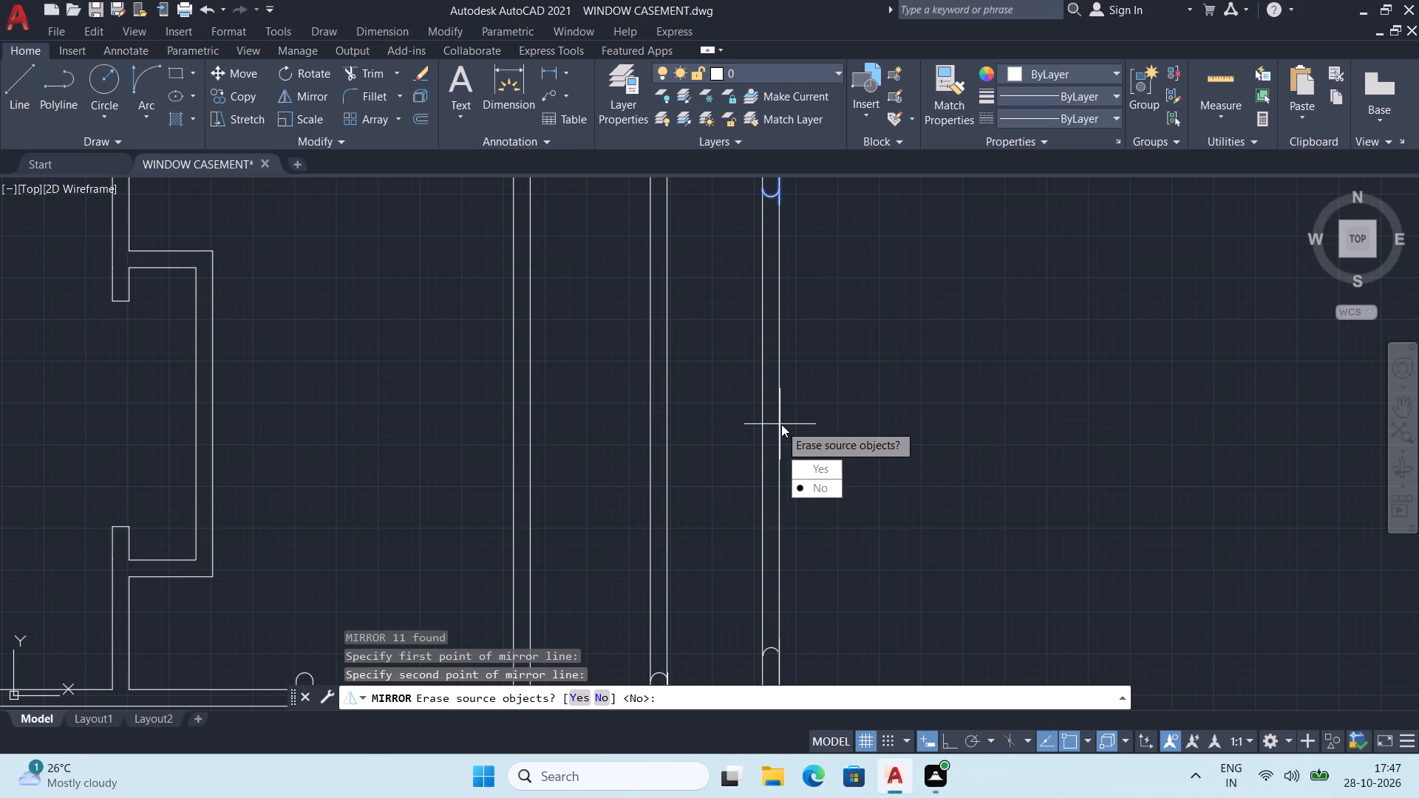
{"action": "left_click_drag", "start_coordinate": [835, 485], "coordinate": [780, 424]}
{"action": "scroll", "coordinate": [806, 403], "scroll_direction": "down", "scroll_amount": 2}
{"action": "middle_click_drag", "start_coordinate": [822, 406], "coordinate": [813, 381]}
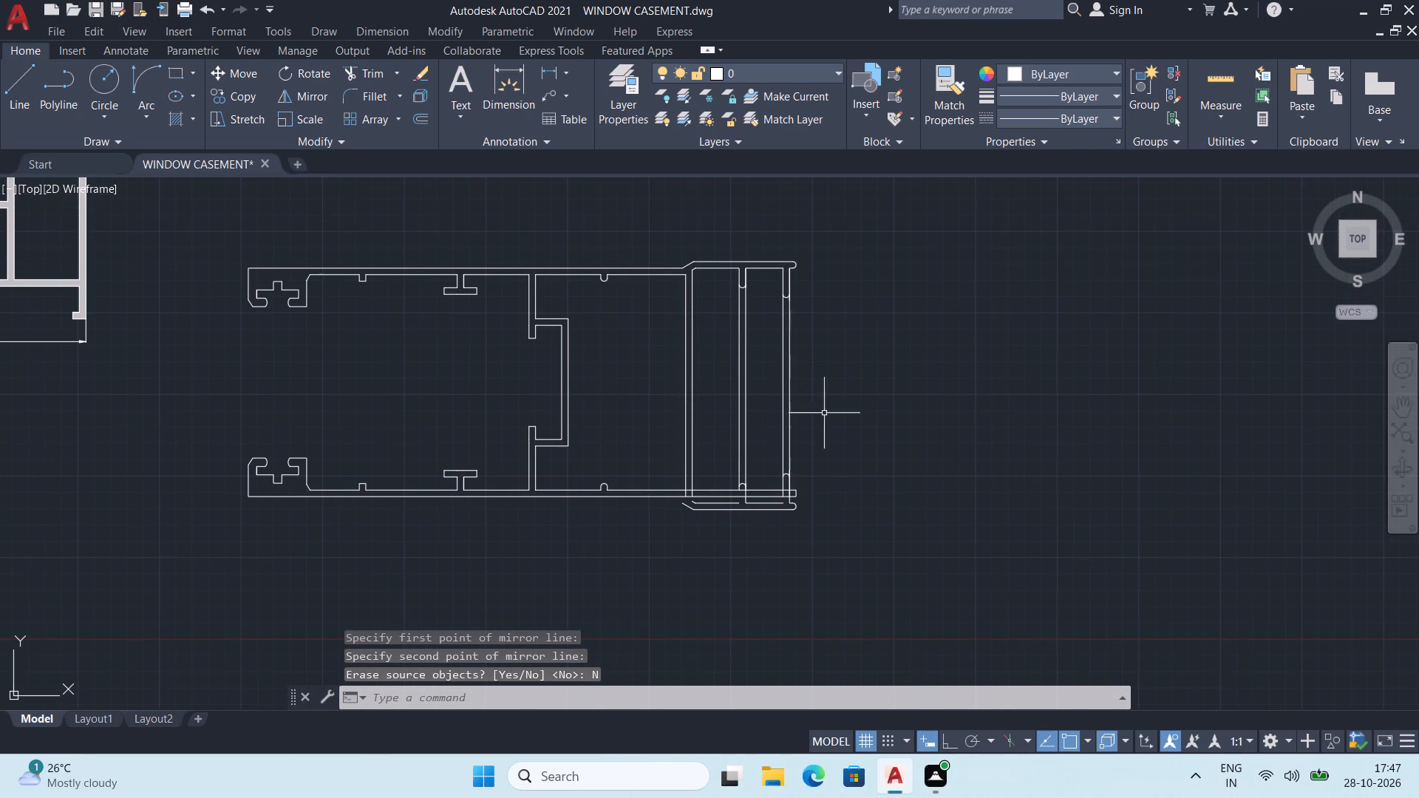
Examine how the mirrored bottom flange lines up with the existing bottom wall lines and the full-height walls.
{"action": "middle_click_drag", "start_coordinate": [821, 477], "coordinate": [854, 400]}
{"action": "scroll", "coordinate": [799, 454], "scroll_direction": "up", "scroll_amount": 2}
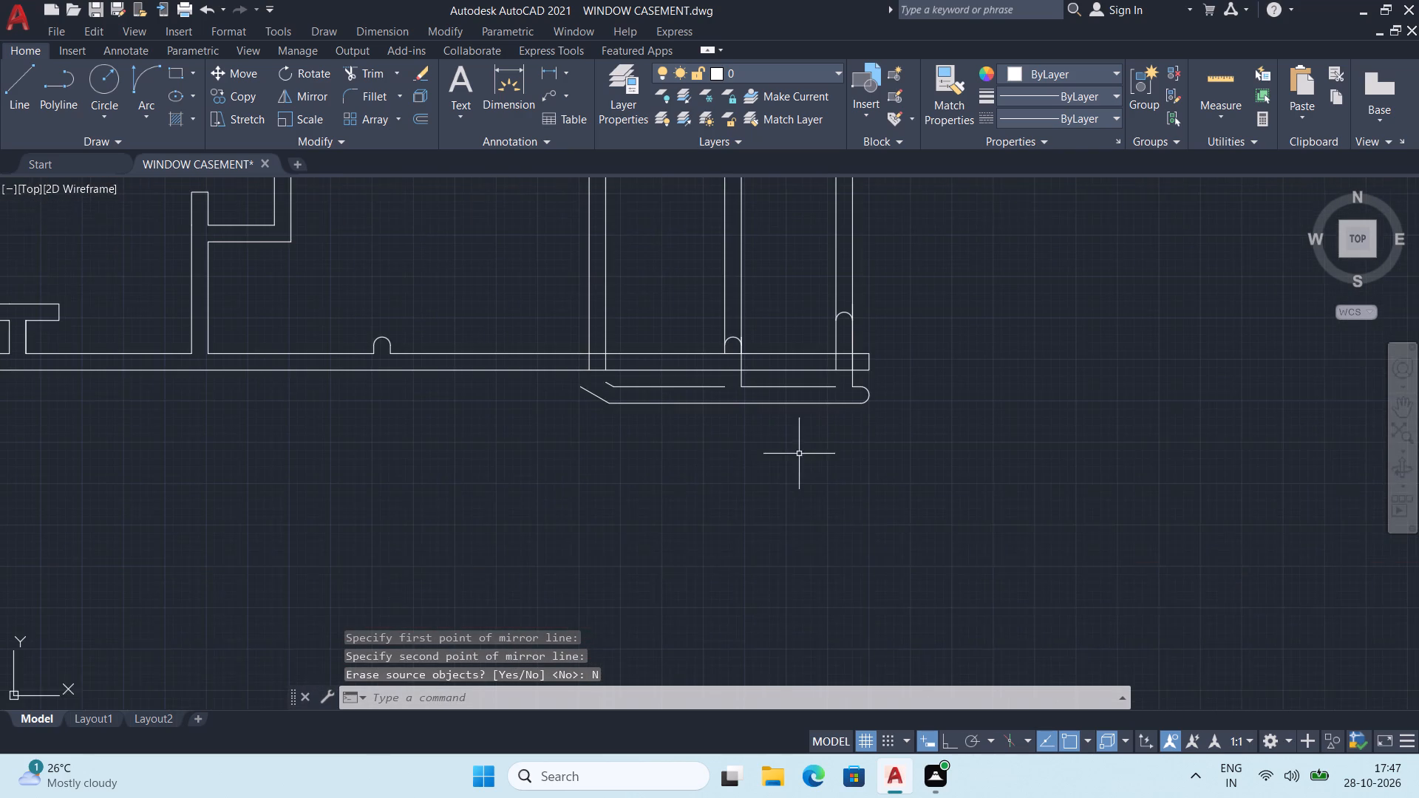
{"action": "middle_click_drag", "start_coordinate": [798, 454], "coordinate": [803, 479]}
{"action": "middle_click_drag", "start_coordinate": [695, 475], "coordinate": [738, 531]}
{"action": "scroll", "coordinate": [608, 468], "scroll_direction": "up", "scroll_amount": 2}
{"action": "middle_click_drag", "start_coordinate": [642, 444], "coordinate": [647, 467]}
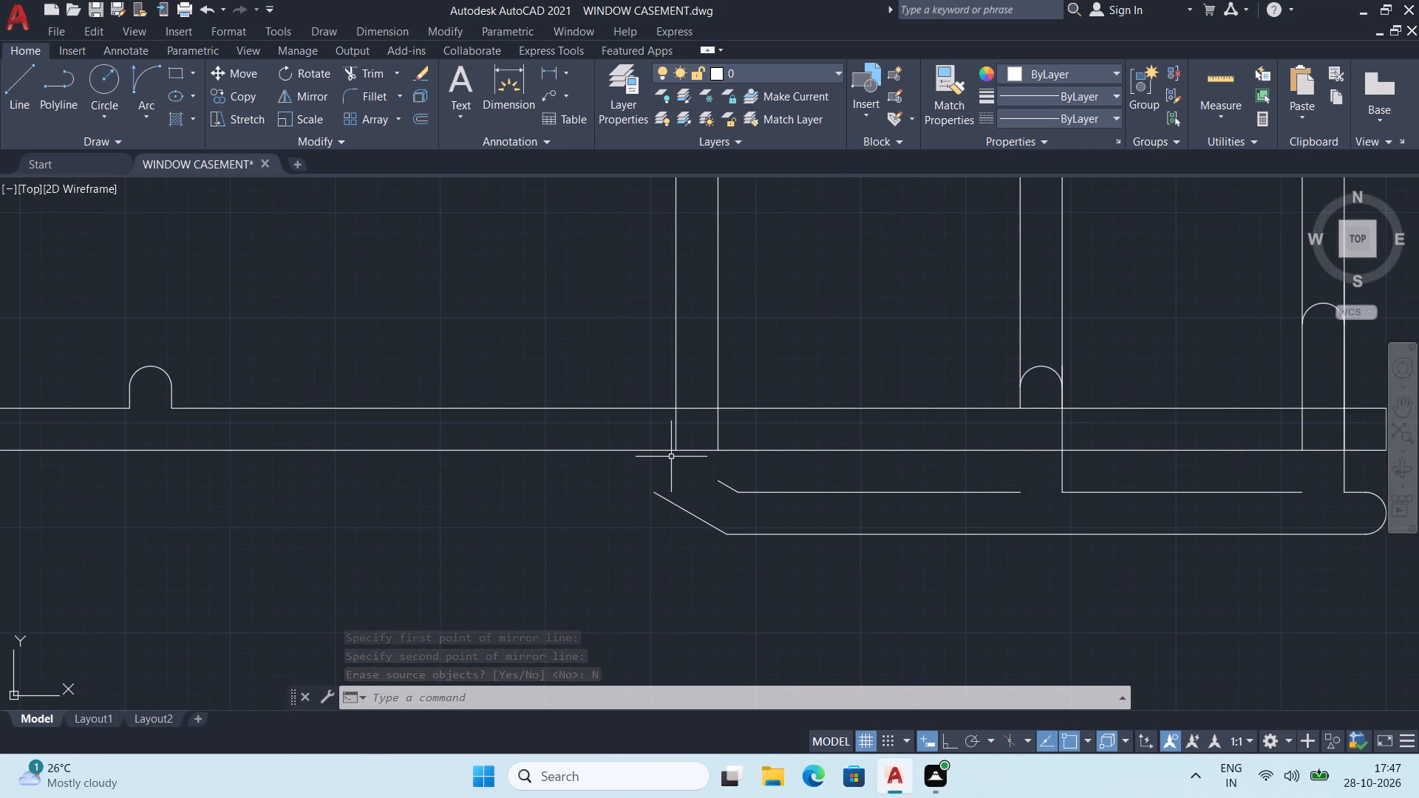
{"action": "scroll", "coordinate": [673, 455], "scroll_direction": "down", "scroll_amount": 2}
{"action": "middle_click_drag", "start_coordinate": [677, 454], "coordinate": [681, 493]}
{"action": "scroll", "coordinate": [697, 466], "scroll_direction": "down", "scroll_amount": 1}
{"action": "middle_click_drag", "start_coordinate": [698, 462], "coordinate": [734, 579]}
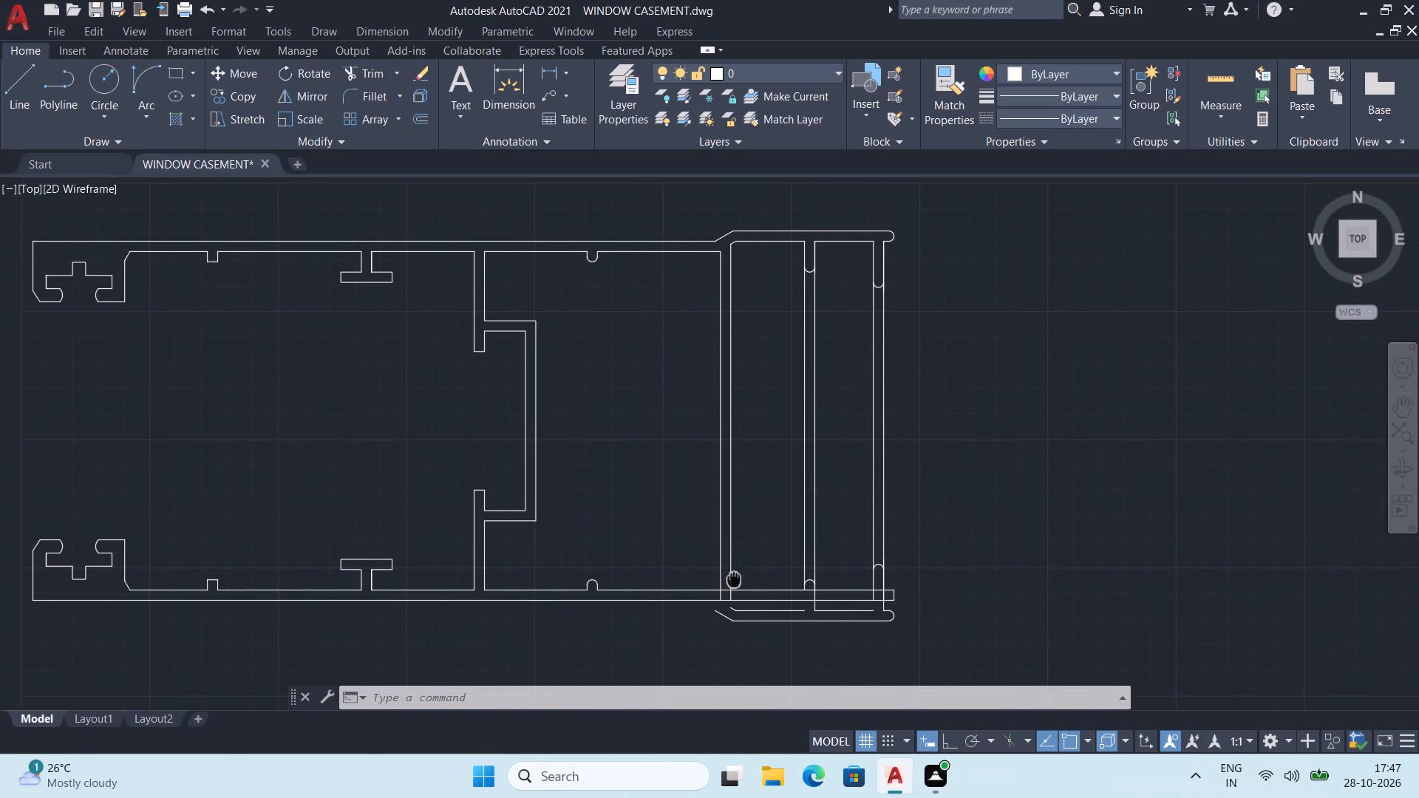
{"action": "middle_click_drag", "start_coordinate": [734, 579], "coordinate": [703, 569]}
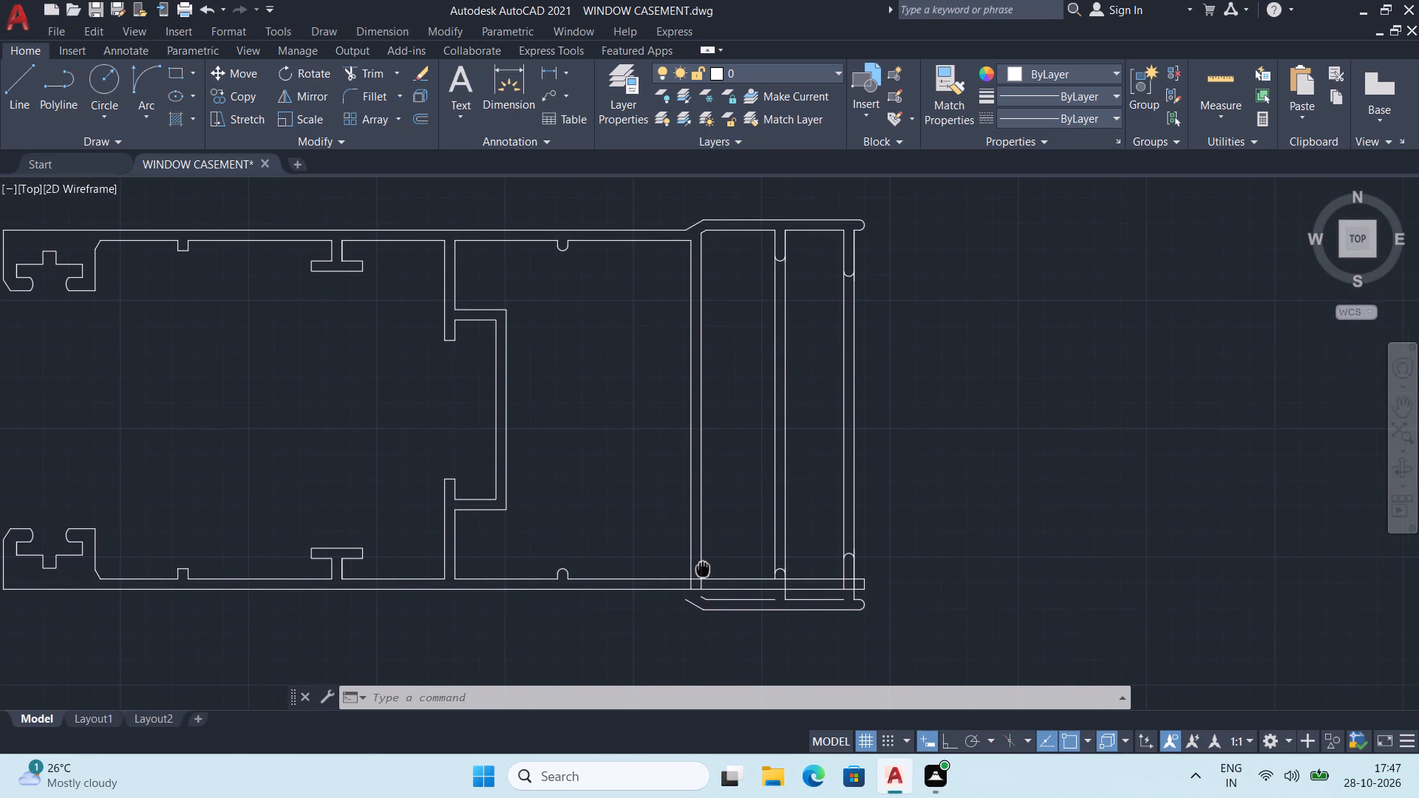
{"action": "middle_click_drag", "start_coordinate": [703, 569], "coordinate": [702, 562]}
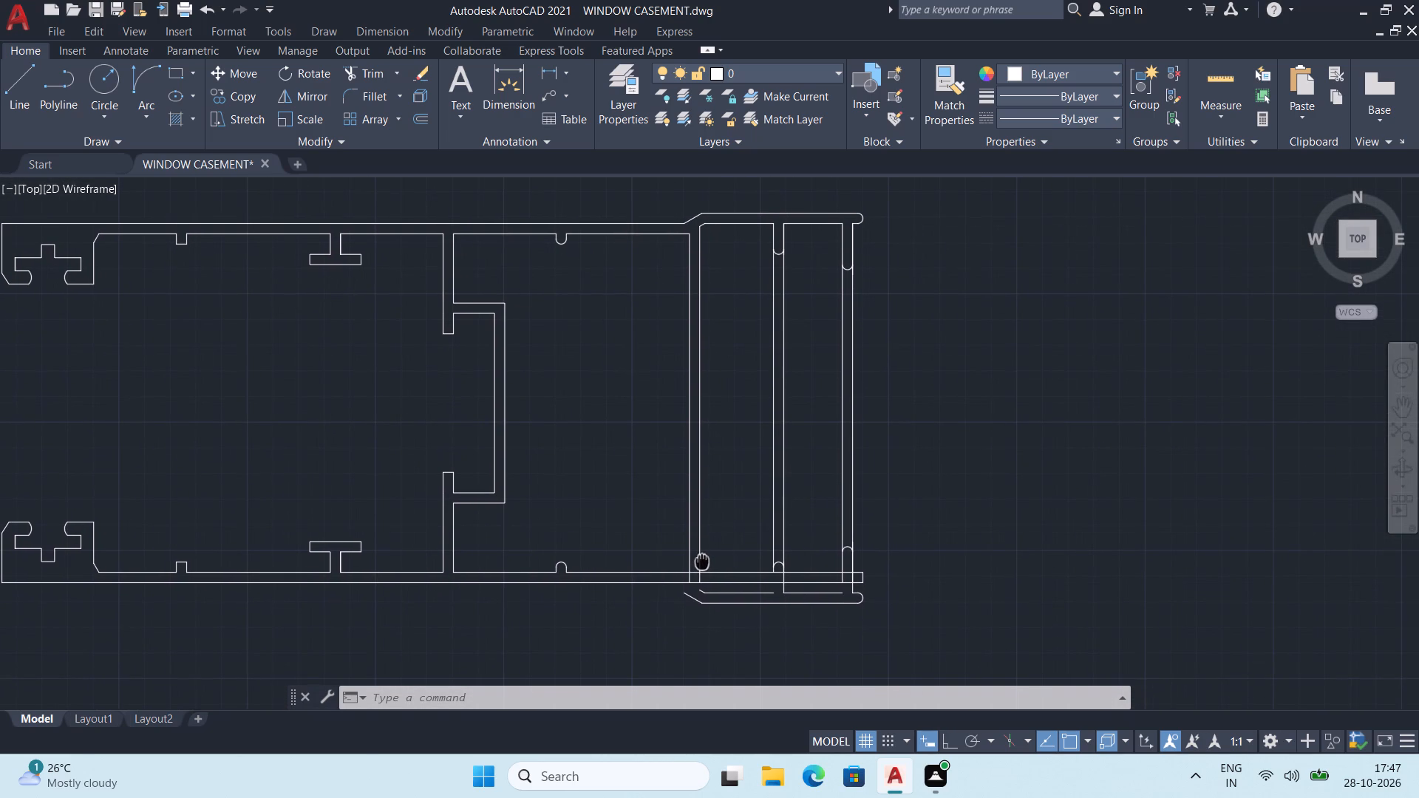
{"action": "middle_click_drag", "start_coordinate": [702, 562], "coordinate": [702, 558]}
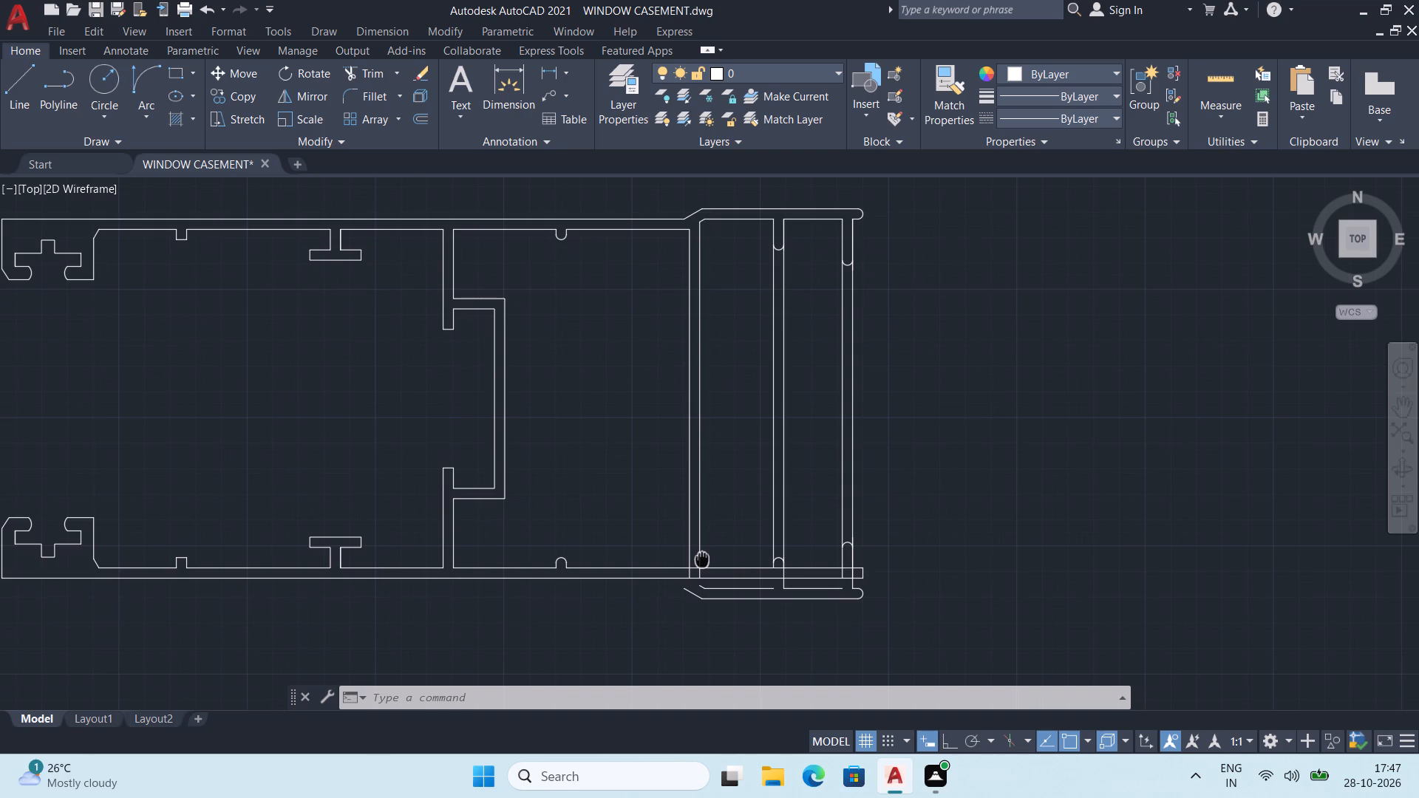
{"action": "middle_click_drag", "start_coordinate": [702, 558], "coordinate": [702, 556]}
{"action": "middle_click_drag", "start_coordinate": [768, 556], "coordinate": [755, 556]}
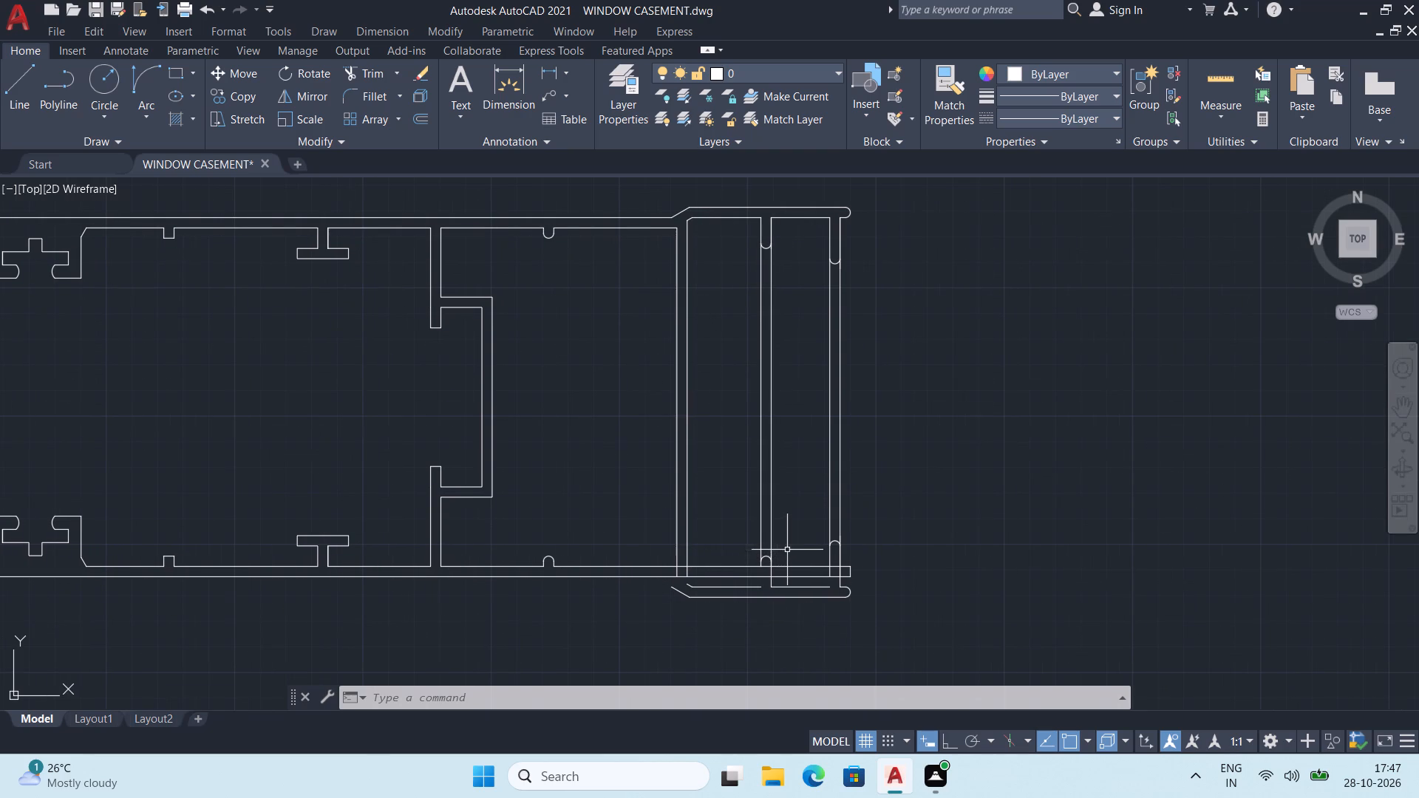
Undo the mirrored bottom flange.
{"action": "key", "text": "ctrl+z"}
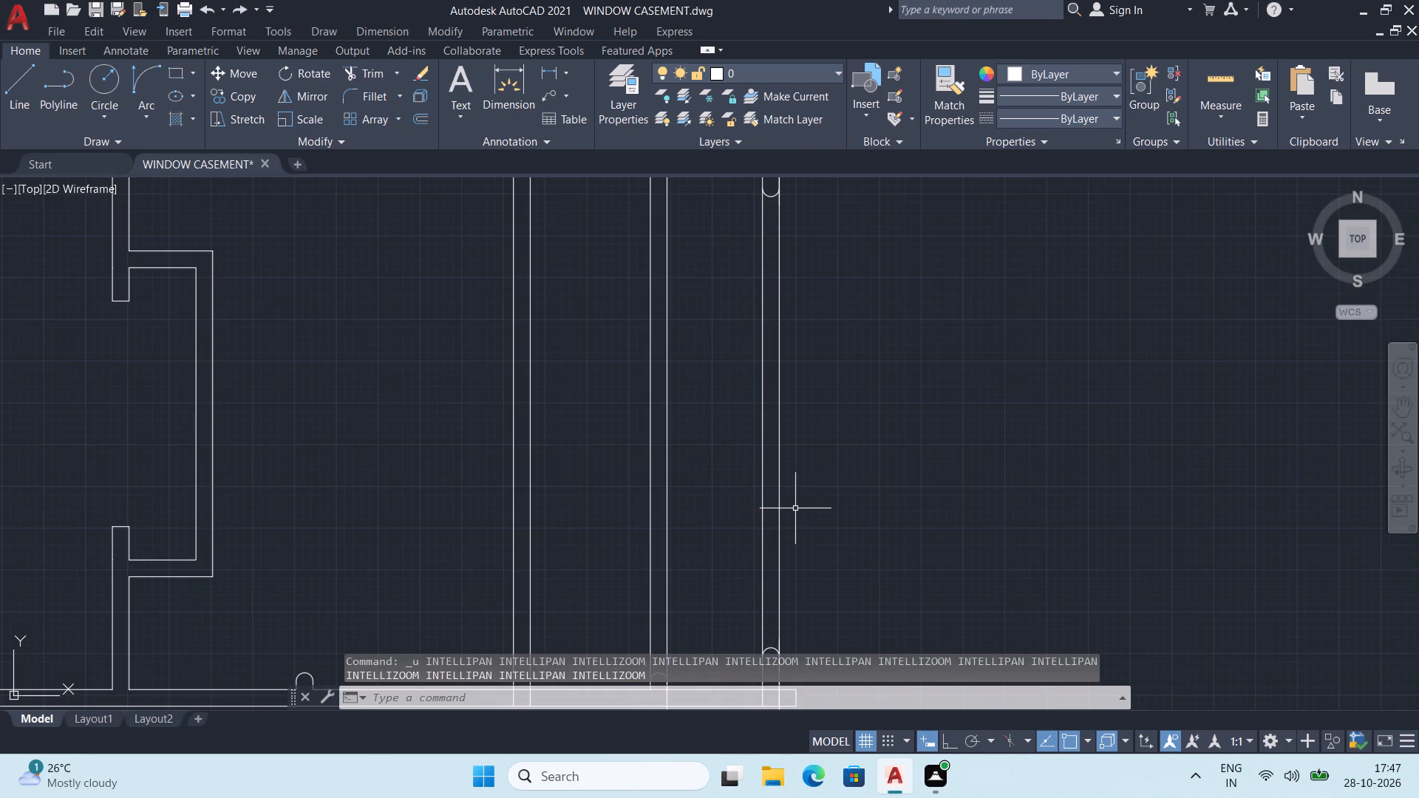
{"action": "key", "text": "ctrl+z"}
Mirror the stepped top flange and its rounded lips to the bottom about a horizontal line through the outermost wall line's midpoint, keeping the originals.
{"action": "scroll", "coordinate": [826, 458], "scroll_direction": "down", "scroll_amount": 1}
{"action": "left_click", "coordinate": [613, 303]}
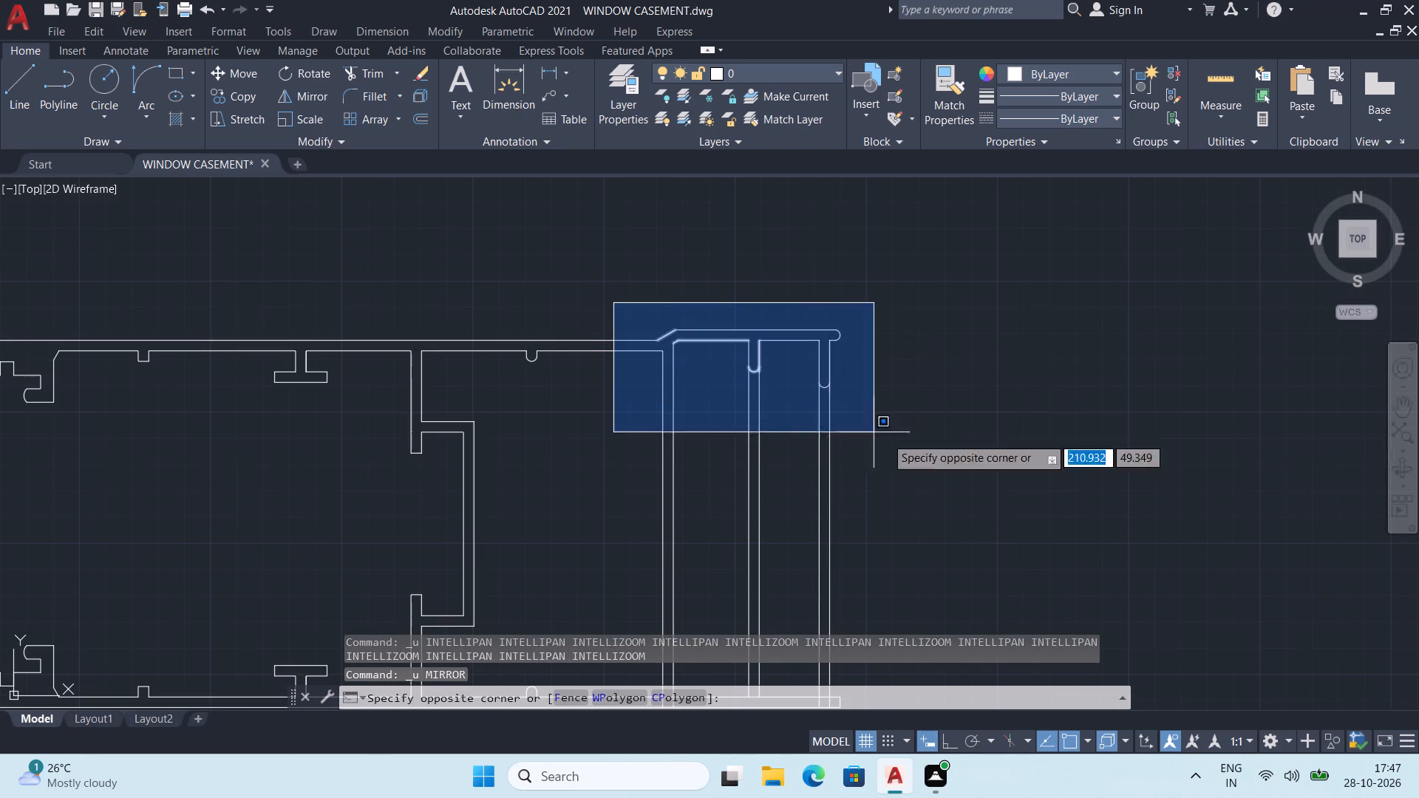
{"action": "left_click", "coordinate": [925, 450]}
{"action": "middle_click_drag", "start_coordinate": [908, 443], "coordinate": [845, 123]}
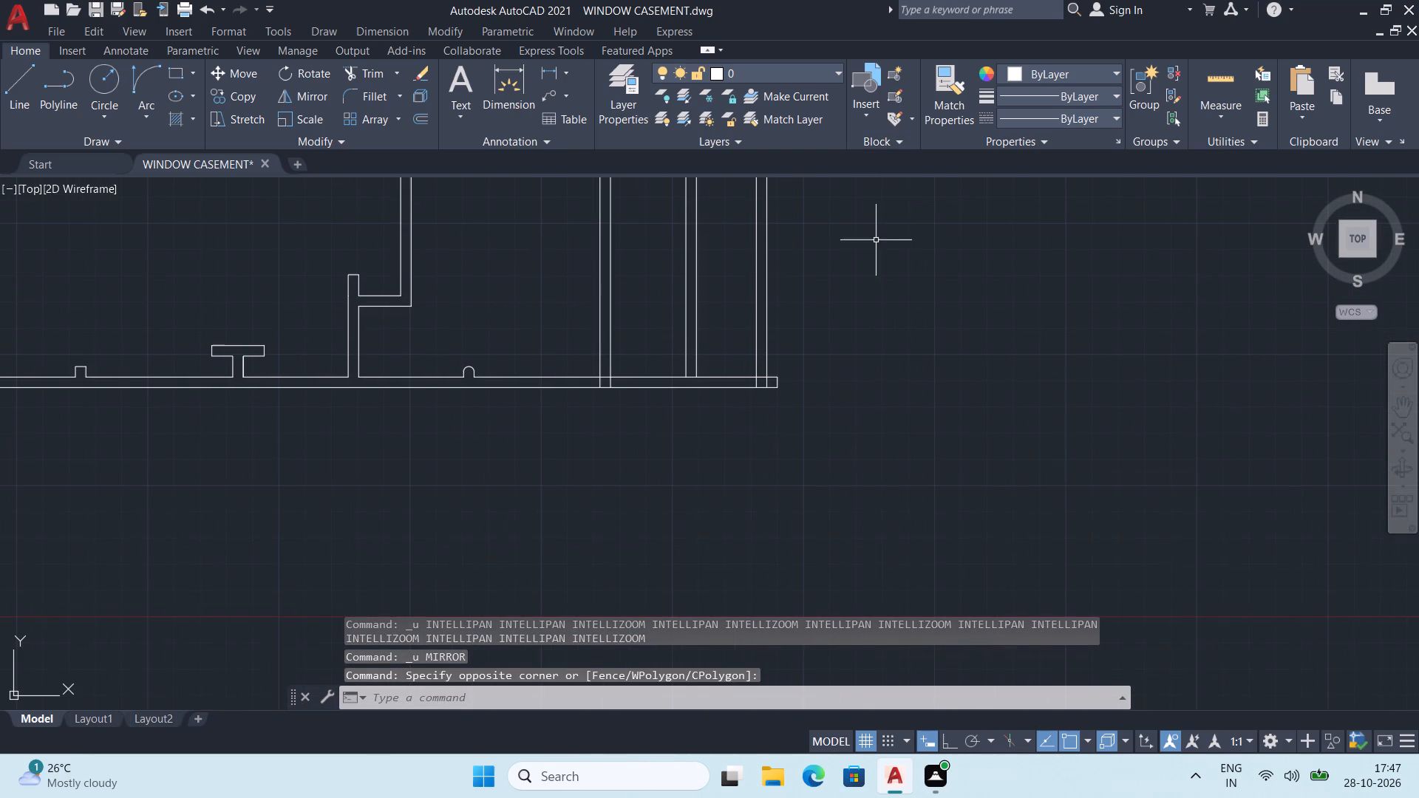
{"action": "key", "text": "m"}
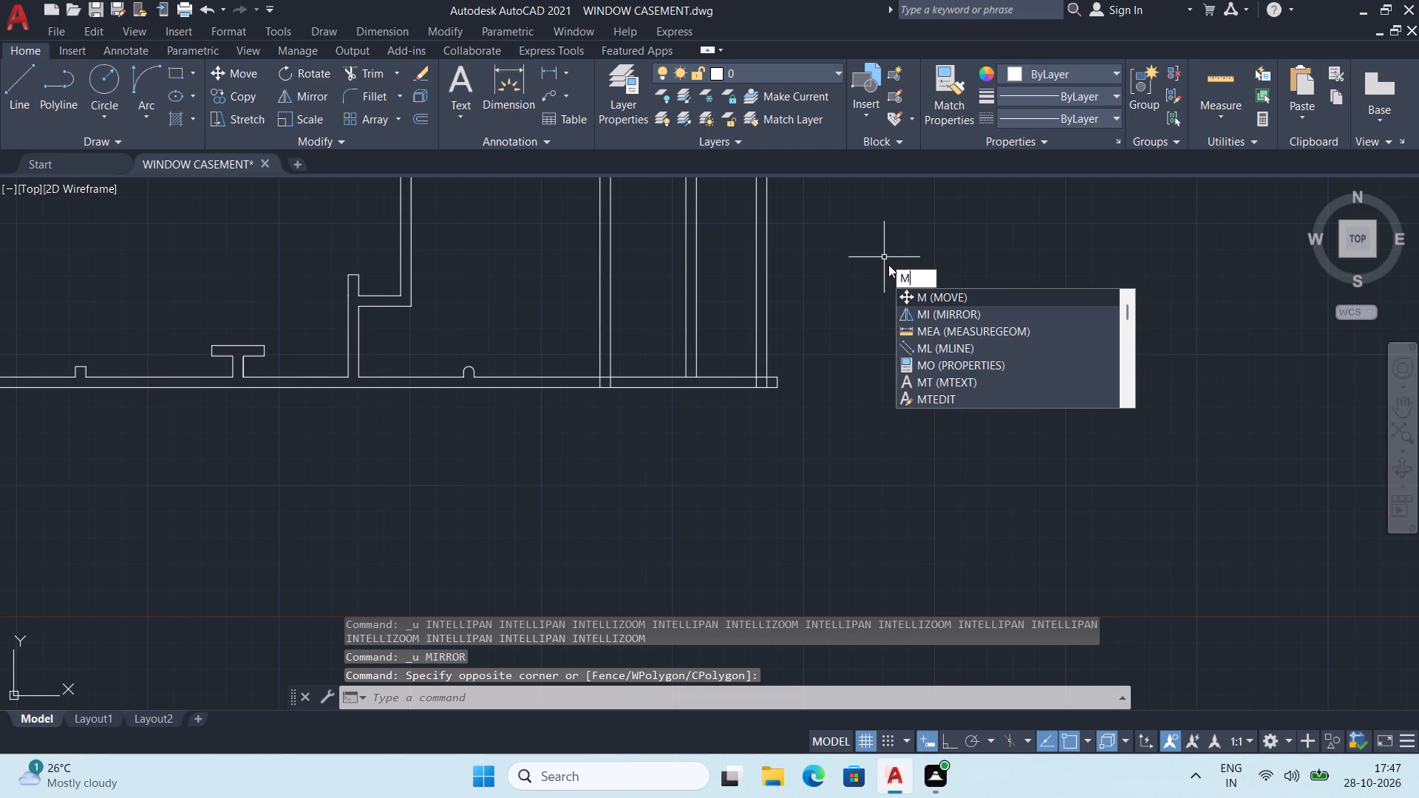
{"action": "key", "text": "i"}
{"action": "key", "text": "Return"}
{"action": "middle_click_drag", "start_coordinate": [714, 319], "coordinate": [743, 460]}
{"action": "scroll", "coordinate": [758, 426], "scroll_direction": "down", "scroll_amount": 1}
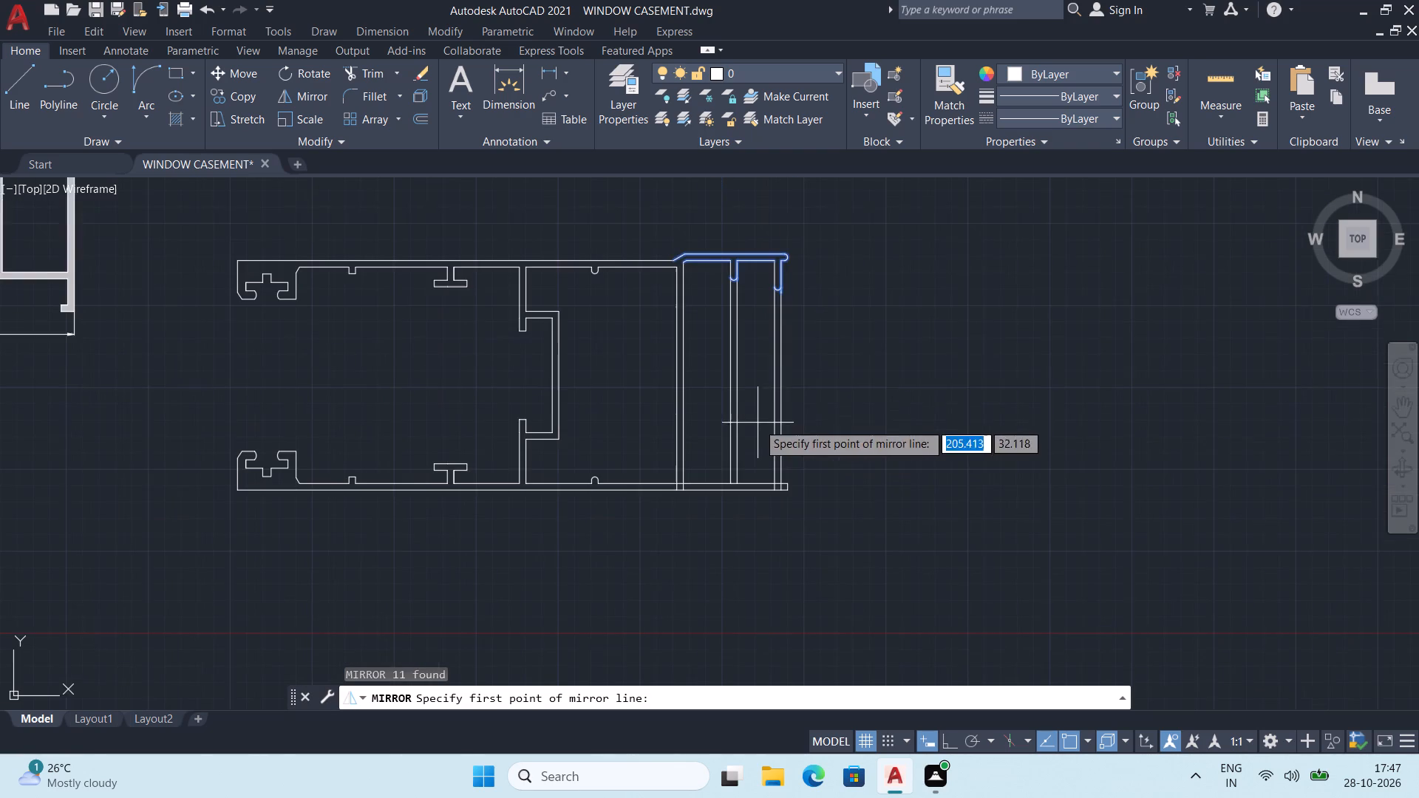
{"action": "middle_click_drag", "start_coordinate": [760, 409], "coordinate": [770, 425]}
{"action": "scroll", "coordinate": [780, 415], "scroll_direction": "up", "scroll_amount": 1}
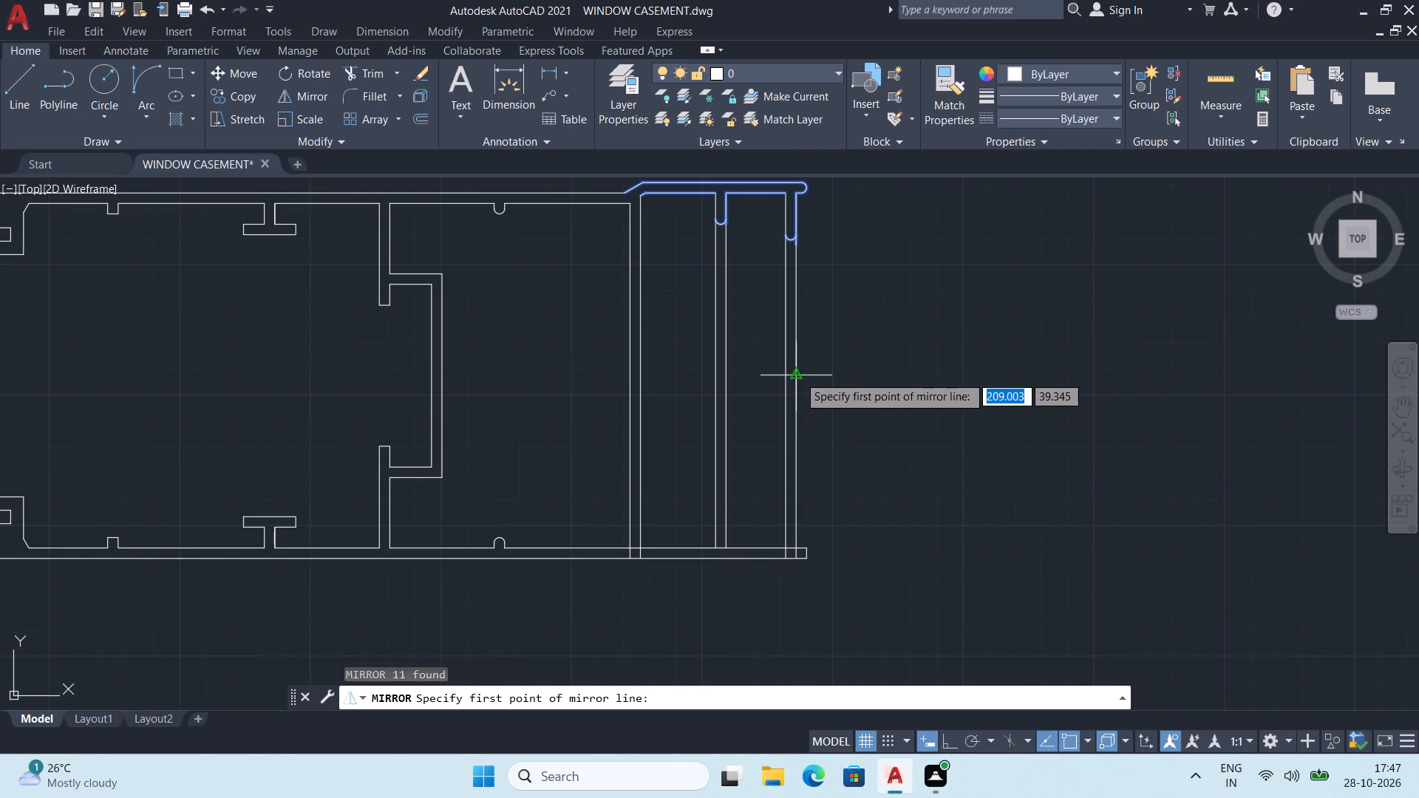
{"action": "left_click", "coordinate": [798, 375]}
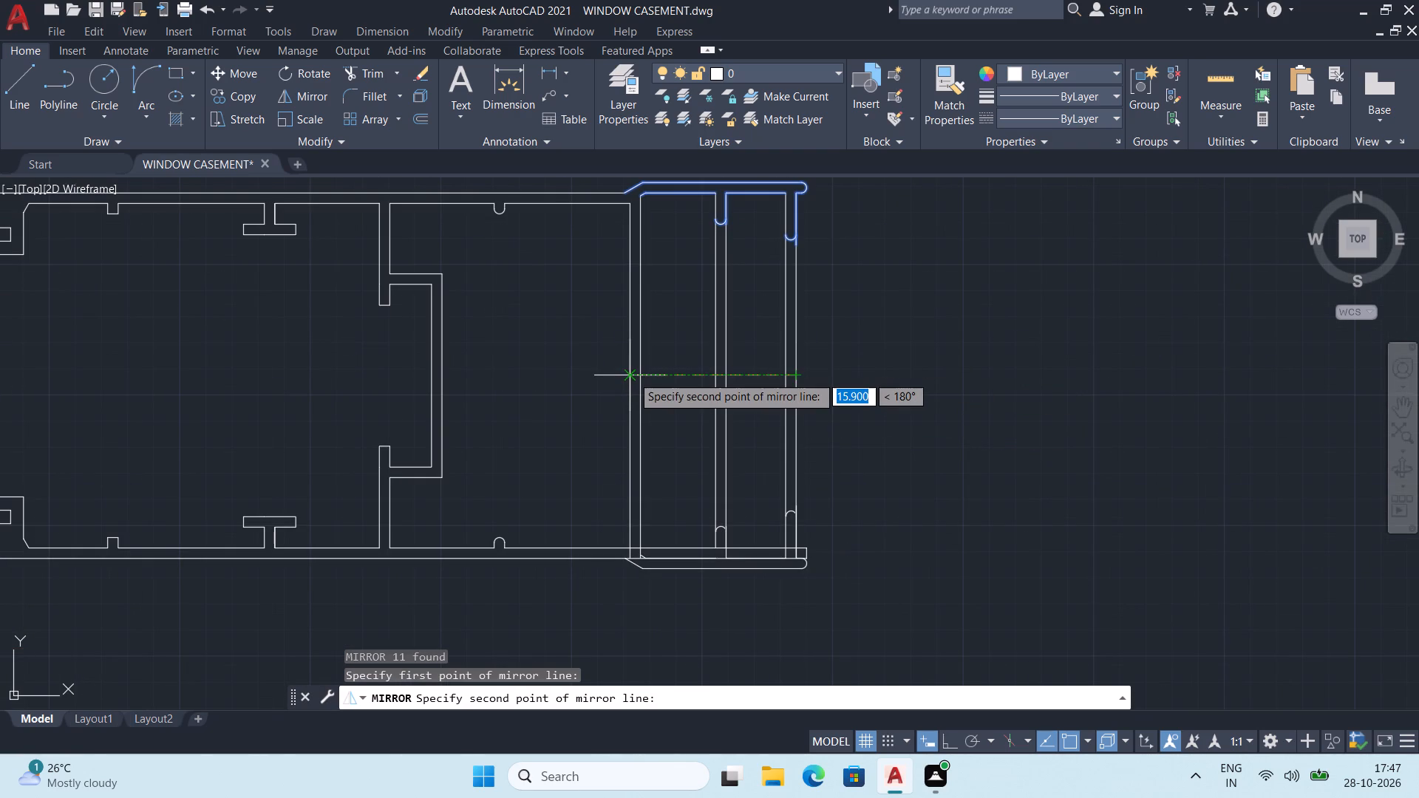
{"action": "scroll", "coordinate": [632, 375], "scroll_direction": "up", "scroll_amount": 2}
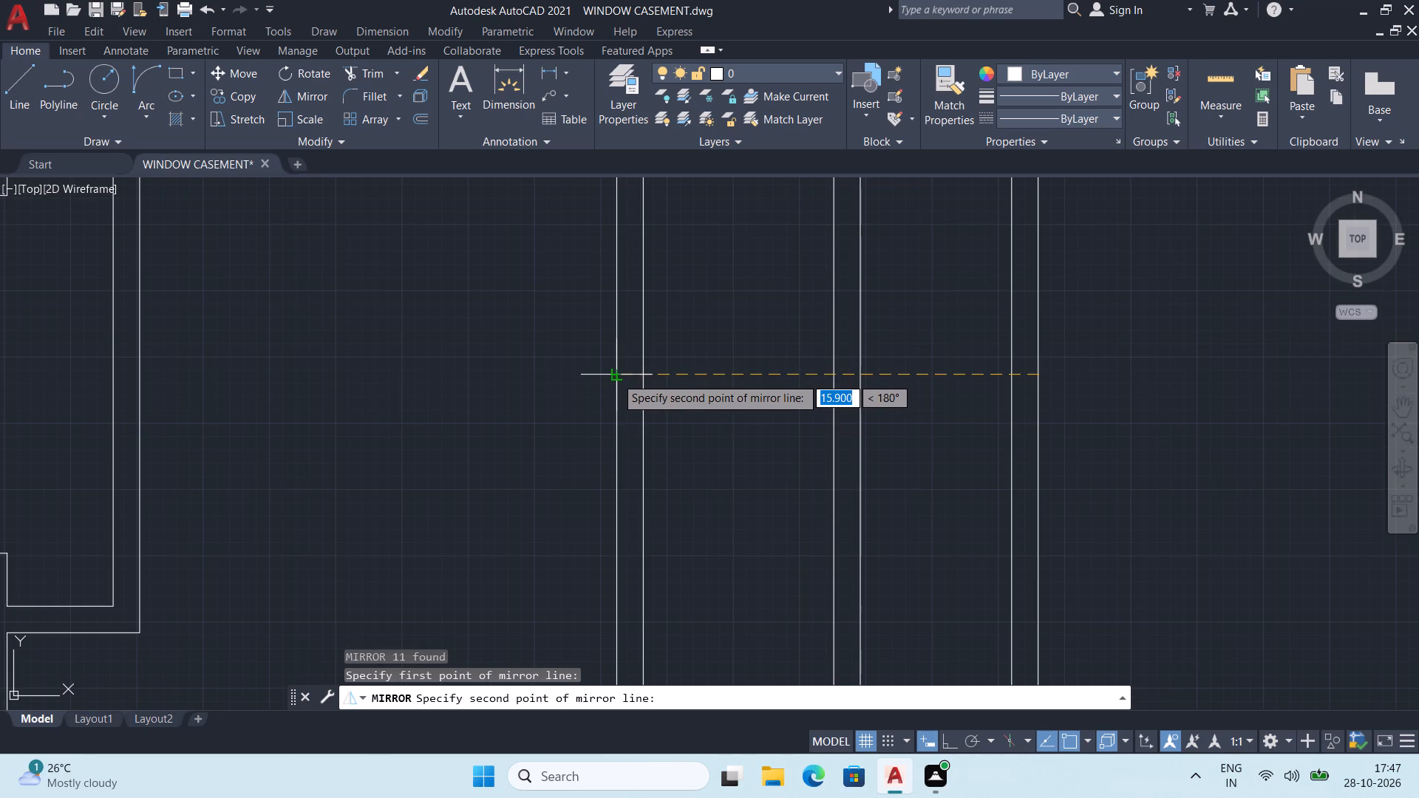
{"action": "scroll", "coordinate": [616, 377], "scroll_direction": "down", "scroll_amount": 1}
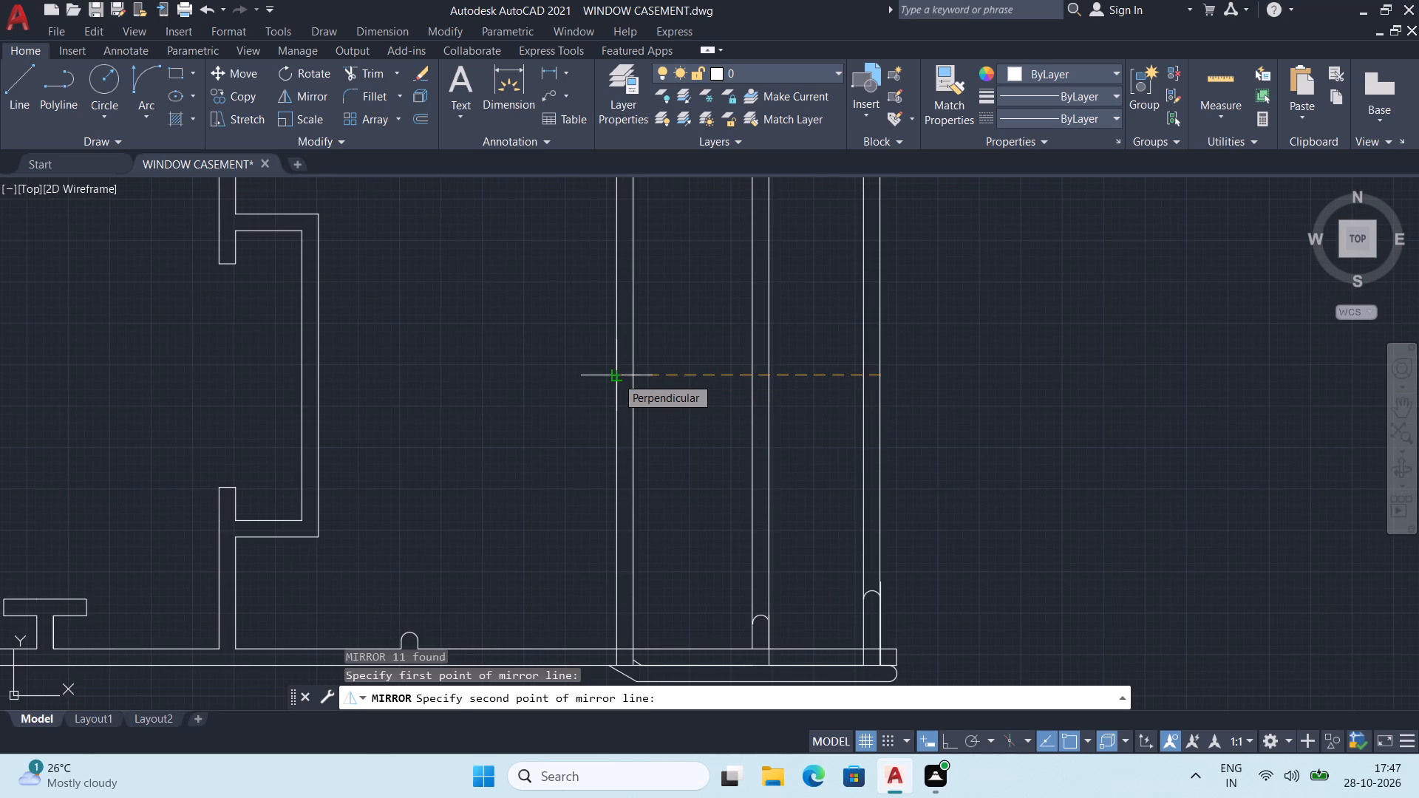
{"action": "left_click", "coordinate": [616, 377]}
{"action": "left_click_drag", "start_coordinate": [673, 435], "coordinate": [616, 377]}
{"action": "scroll", "coordinate": [667, 376], "scroll_direction": "down", "scroll_amount": 1}
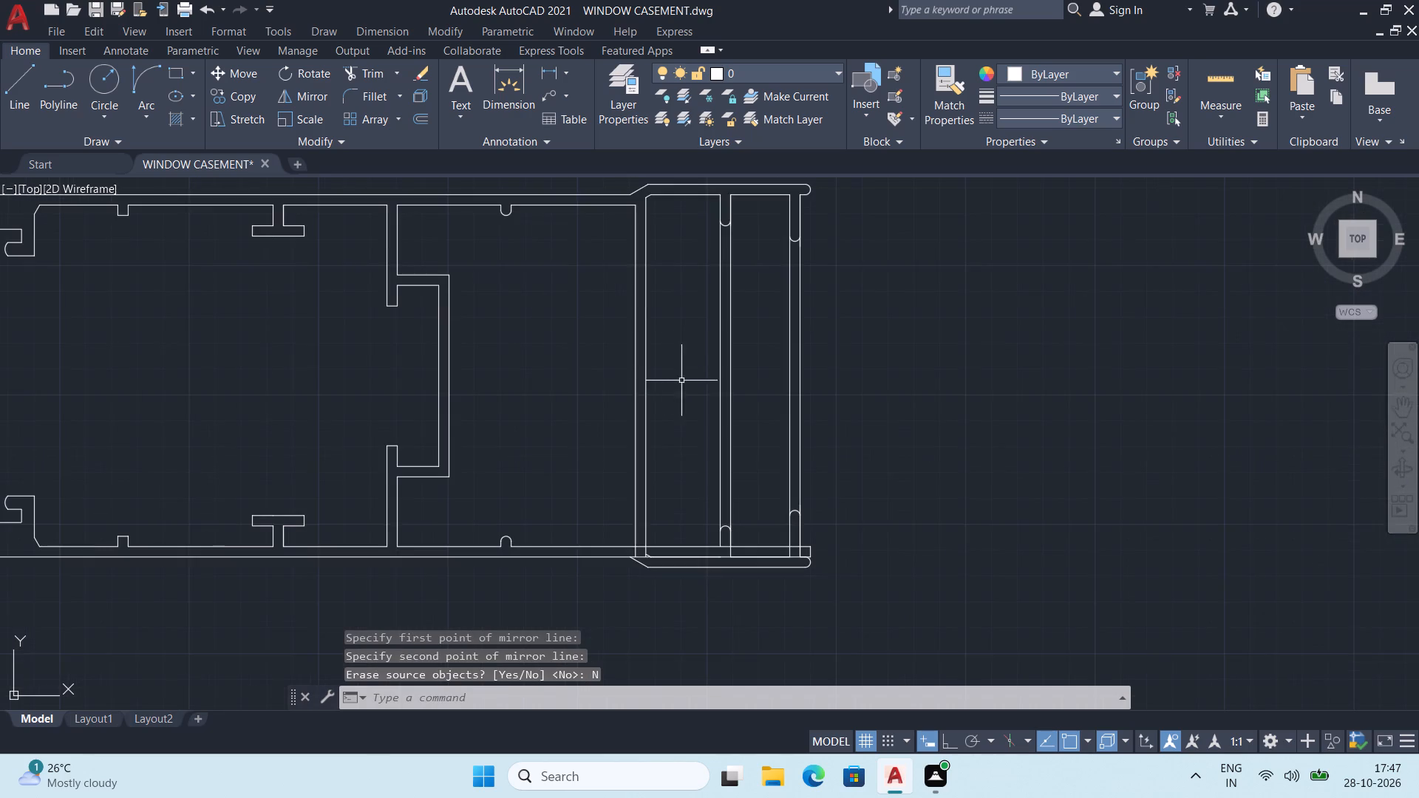
Trim the overlapping wall and flange lines where the innermost full-height wall meets the mirrored bottom flange.
{"action": "middle_click_drag", "start_coordinate": [760, 415], "coordinate": [709, 463]}
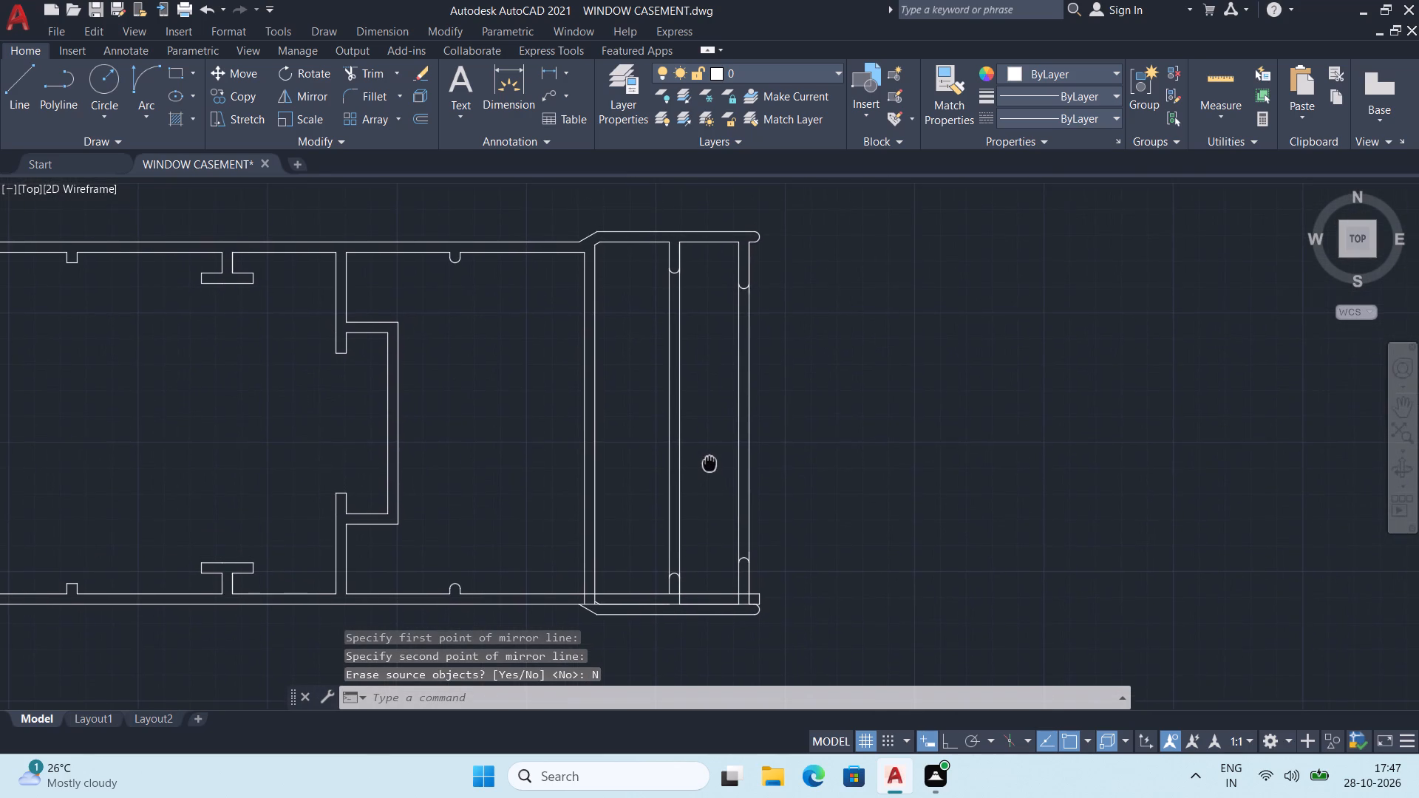
{"action": "middle_click_drag", "start_coordinate": [709, 463], "coordinate": [716, 472]}
{"action": "middle_click_drag", "start_coordinate": [736, 465], "coordinate": [712, 376]}
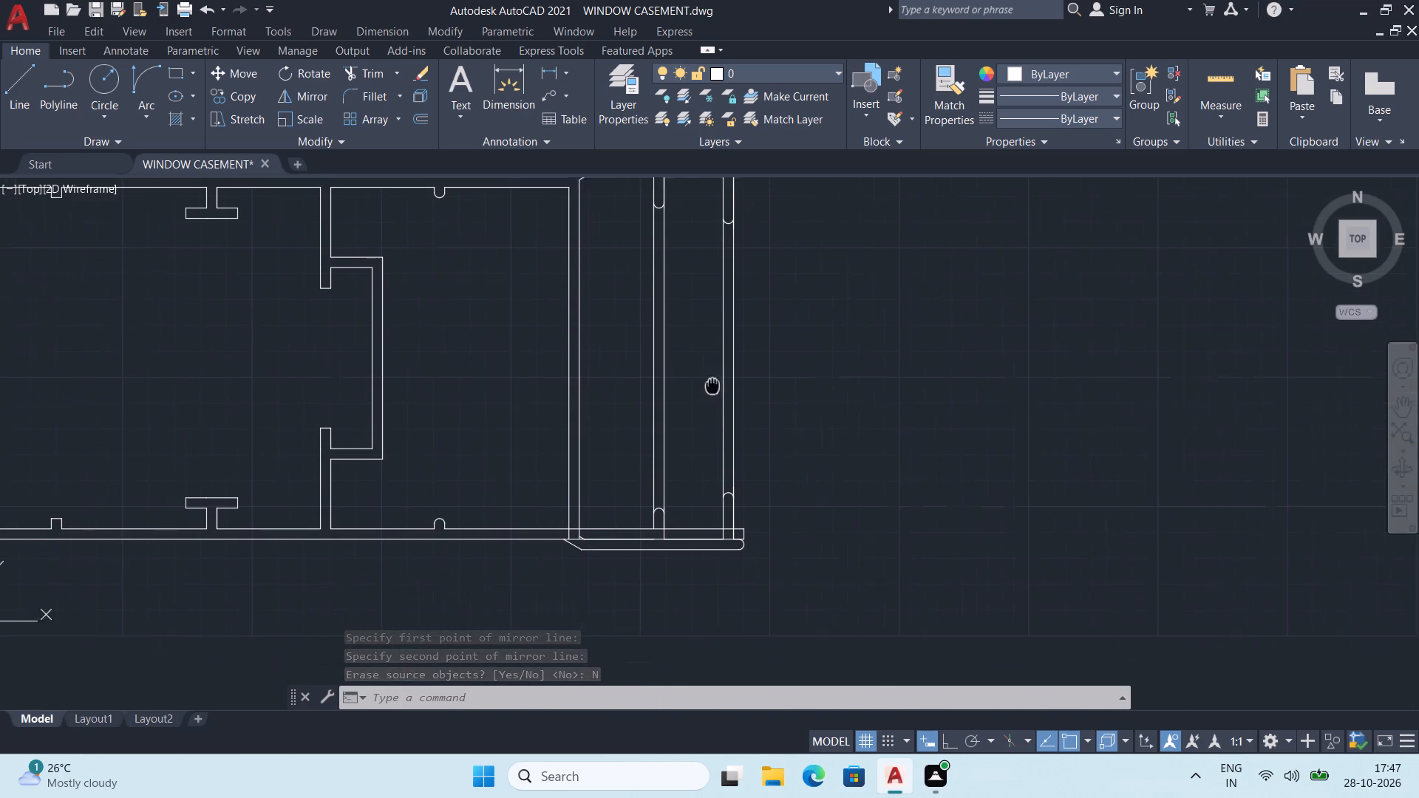
{"action": "middle_click_drag", "start_coordinate": [712, 376], "coordinate": [712, 368]}
{"action": "middle_click_drag", "start_coordinate": [738, 391], "coordinate": [732, 364]}
{"action": "scroll", "coordinate": [612, 511], "scroll_direction": "up", "scroll_amount": 2}
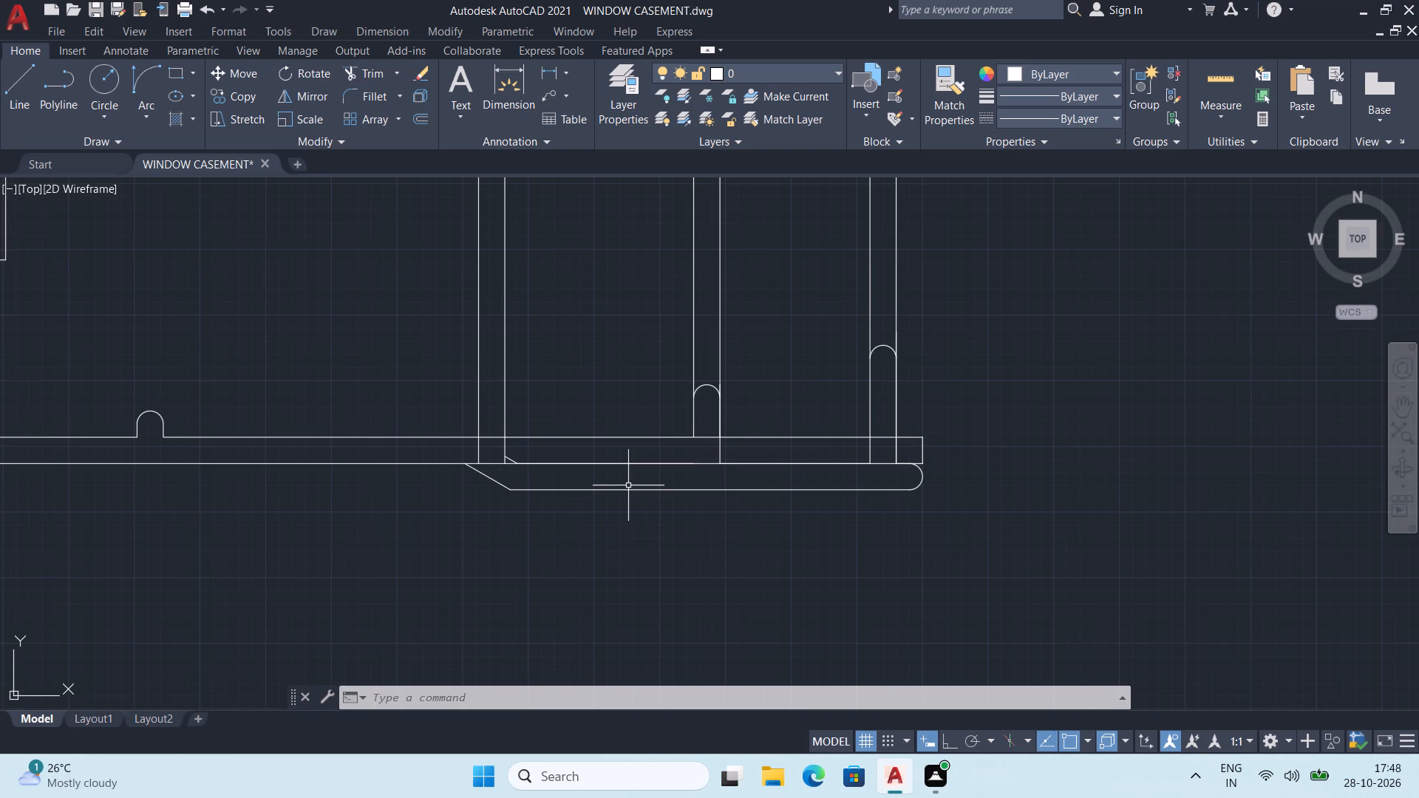
{"action": "type", "text": "tr"}
{"action": "key", "text": "Return"}
{"action": "middle_click_drag", "start_coordinate": [631, 482], "coordinate": [638, 497]}
{"action": "scroll", "coordinate": [461, 454], "scroll_direction": "up", "scroll_amount": 1}
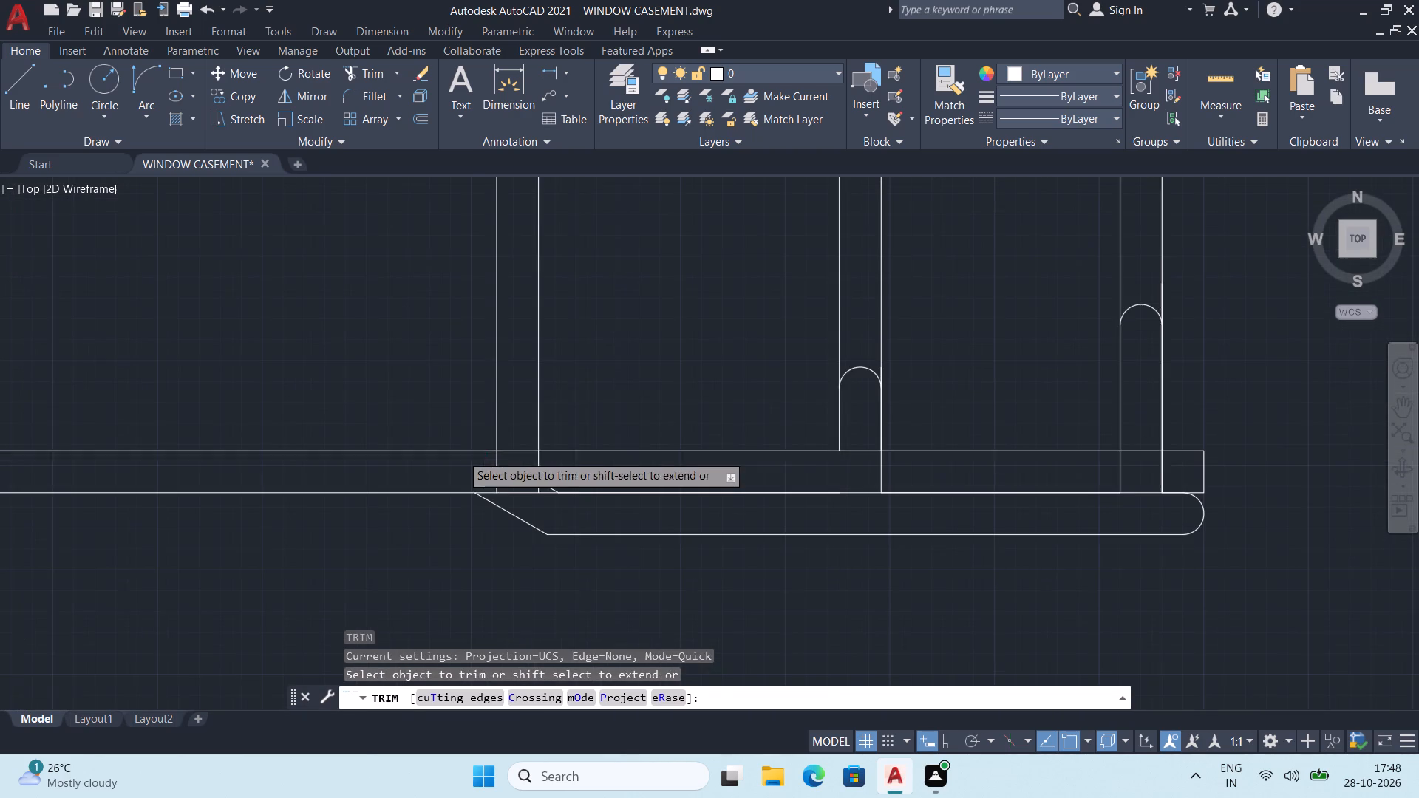
{"action": "left_click", "coordinate": [520, 440]}
{"action": "left_click", "coordinate": [492, 477]}
{"action": "scroll", "coordinate": [520, 488], "scroll_direction": "up", "scroll_amount": 3}
{"action": "left_click", "coordinate": [513, 482]}
{"action": "left_click", "coordinate": [573, 560]}
{"action": "left_click", "coordinate": [572, 485]}
{"action": "left_click", "coordinate": [627, 538]}
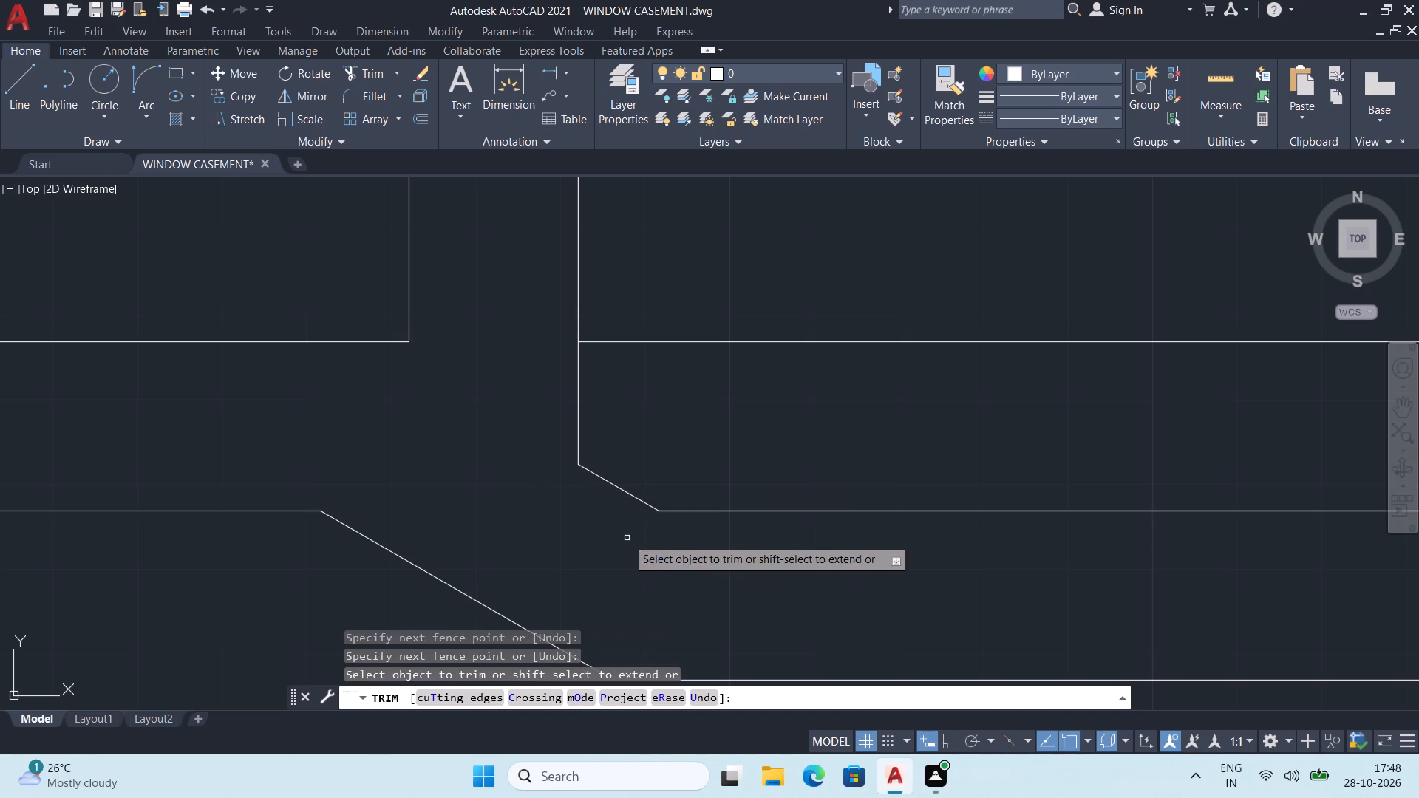
Trim away the old inner bottom wall line from the innermost full-height wall to the inner lip, and between the two bottom lips.
{"action": "scroll", "coordinate": [673, 544], "scroll_direction": "down", "scroll_amount": 3}
{"action": "middle_click_drag", "start_coordinate": [696, 556], "coordinate": [622, 552]}
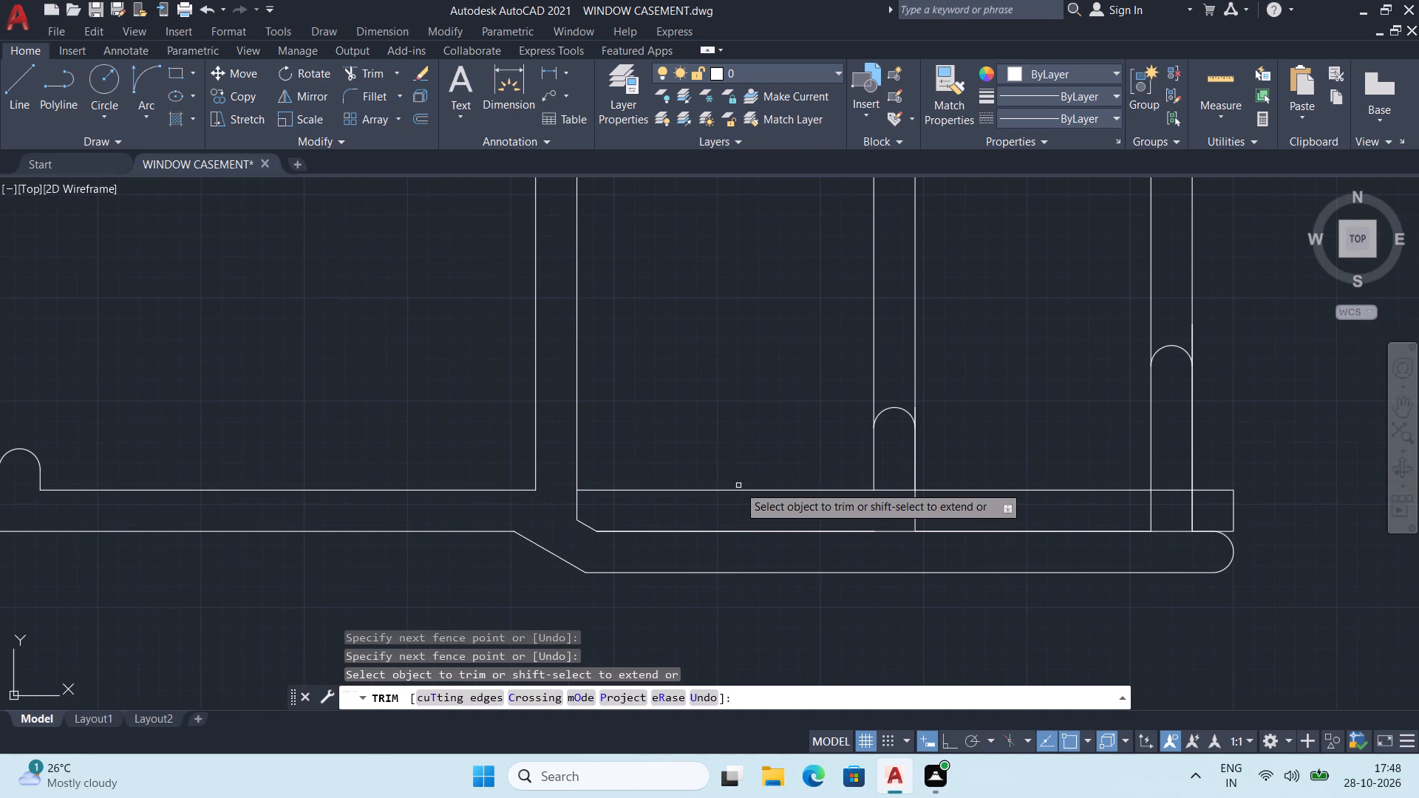
{"action": "scroll", "coordinate": [735, 485], "scroll_direction": "down", "scroll_amount": 2}
{"action": "middle_click_drag", "start_coordinate": [721, 424], "coordinate": [720, 530]}
{"action": "scroll", "coordinate": [740, 477], "scroll_direction": "down", "scroll_amount": 1}
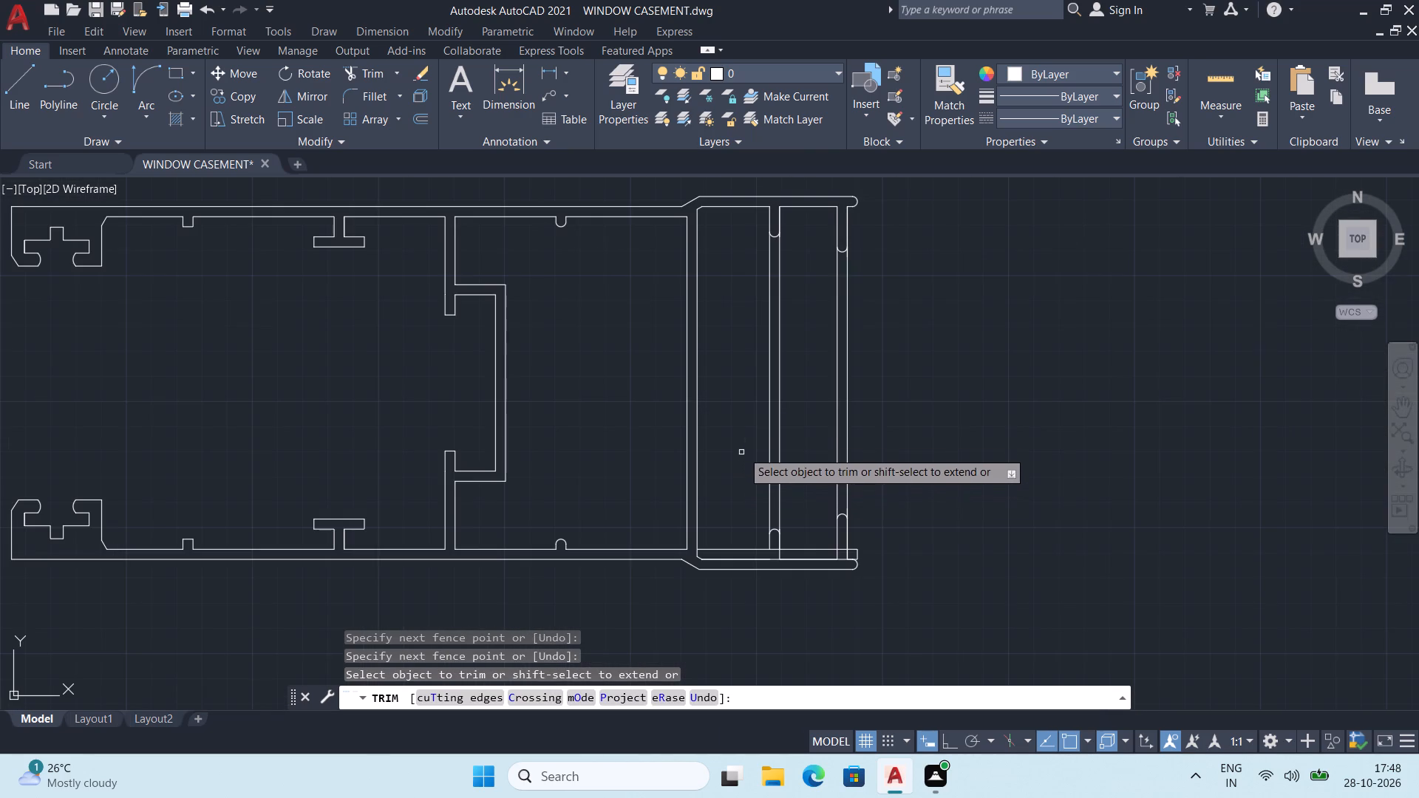
{"action": "middle_click_drag", "start_coordinate": [742, 419], "coordinate": [741, 431]}
{"action": "scroll", "coordinate": [711, 540], "scroll_direction": "up", "scroll_amount": 2}
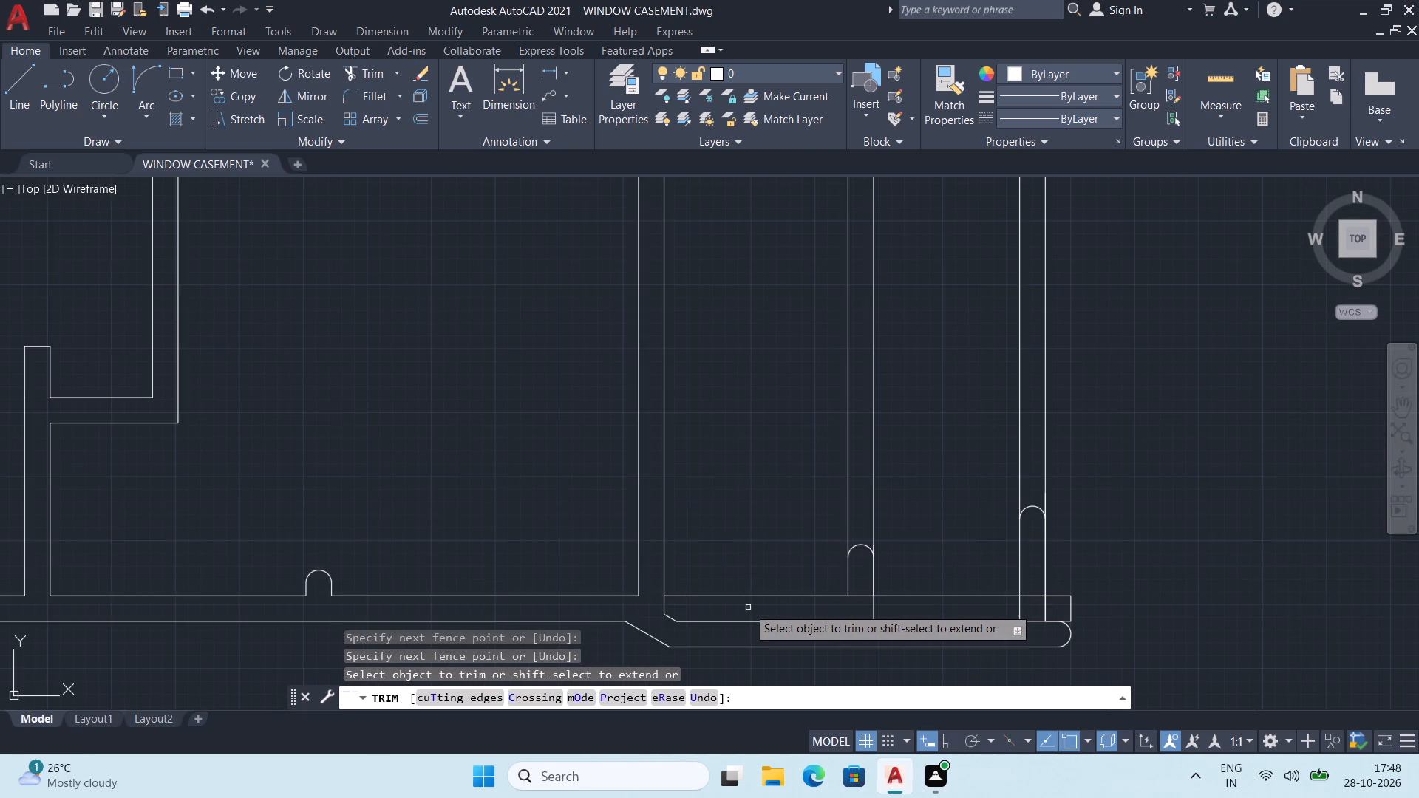
{"action": "left_click", "coordinate": [759, 598]}
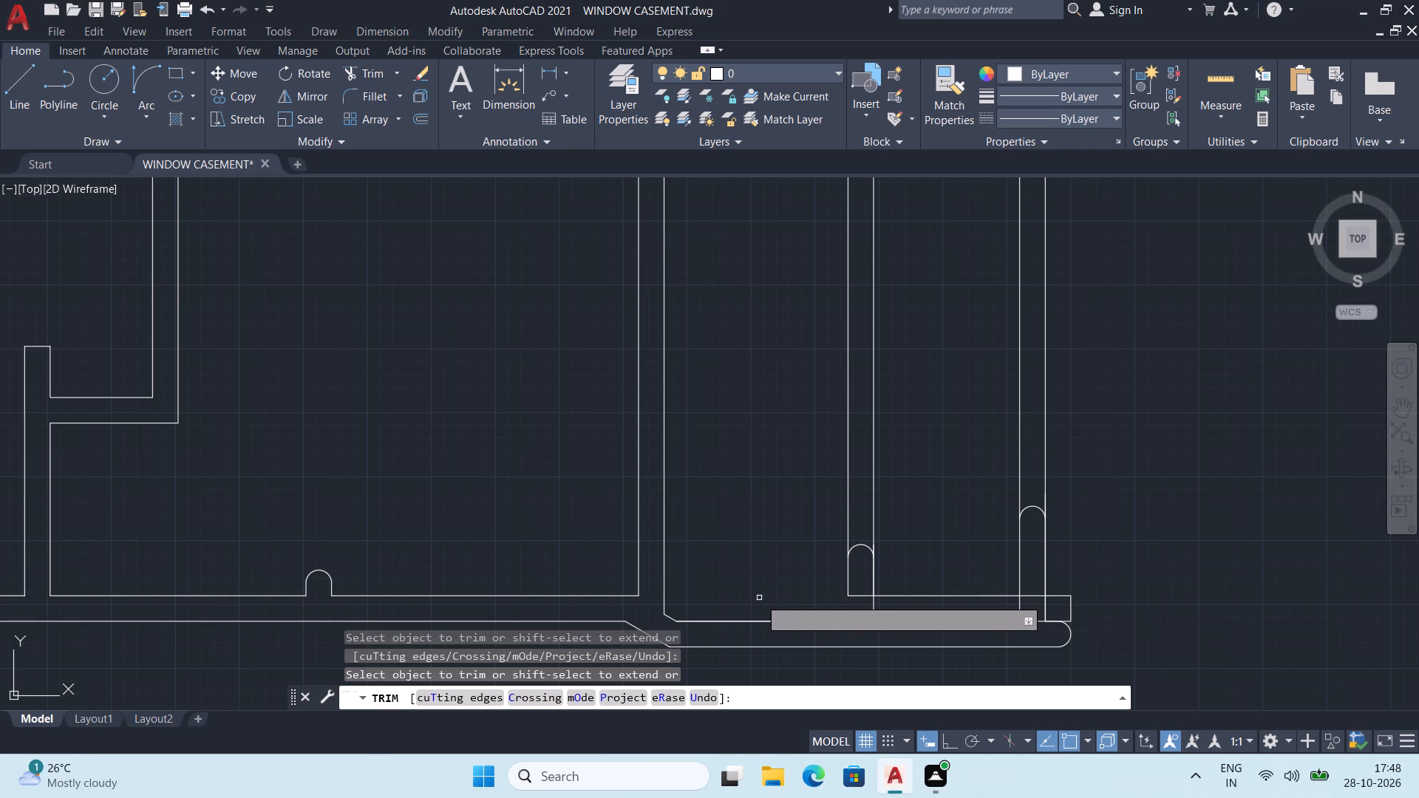
{"action": "scroll", "coordinate": [767, 567], "scroll_direction": "down", "scroll_amount": 1}
{"action": "middle_click_drag", "start_coordinate": [767, 565], "coordinate": [704, 531]}
{"action": "scroll", "coordinate": [792, 535], "scroll_direction": "up", "scroll_amount": 2}
{"action": "left_click", "coordinate": [797, 550]}
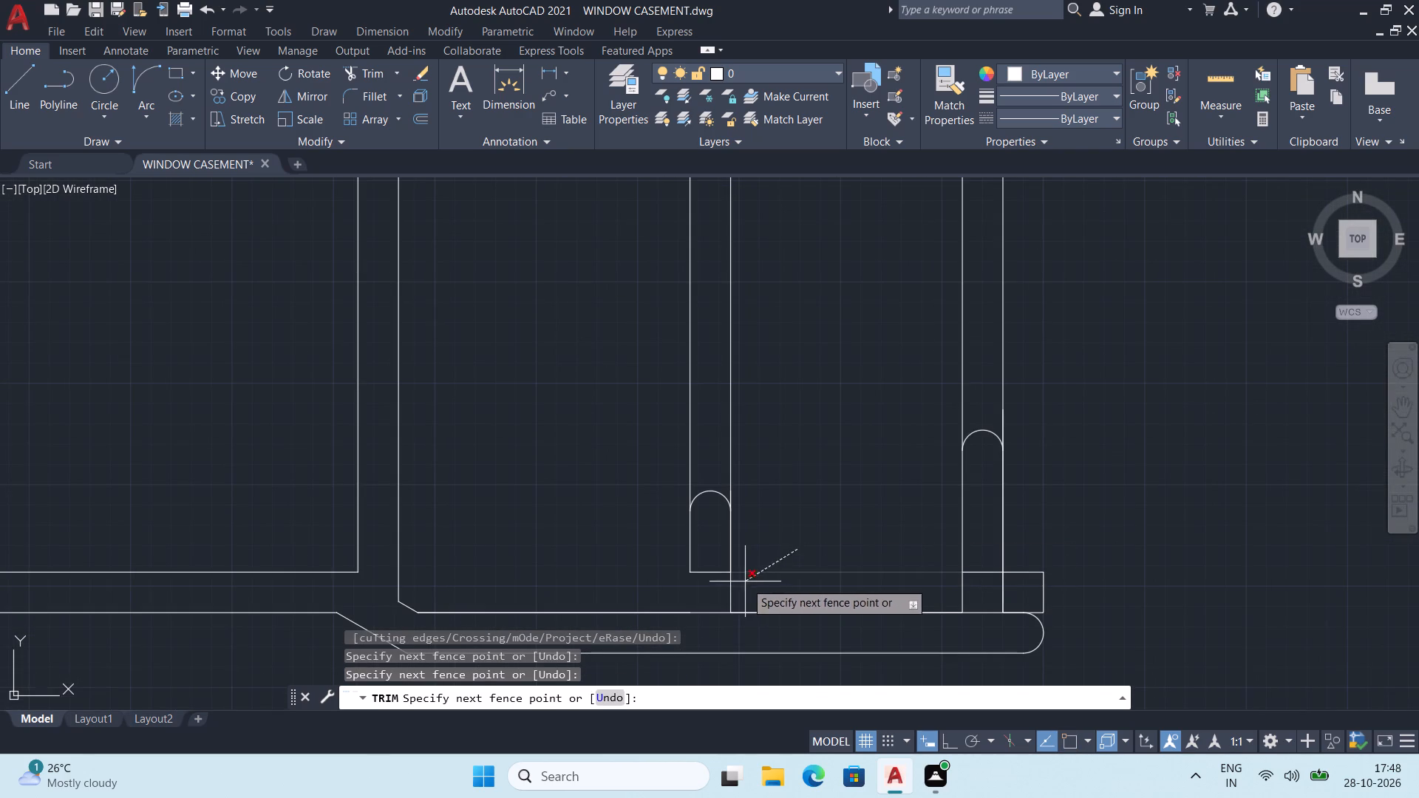
{"action": "left_click", "coordinate": [792, 582]}
Trim off the old bottom wall's square end and the leftover stub at the flange's rounded end, beyond the outer bottom lip.
{"action": "scroll", "coordinate": [808, 538], "scroll_direction": "down", "scroll_amount": 2}
{"action": "middle_click_drag", "start_coordinate": [809, 538], "coordinate": [769, 525]}
{"action": "scroll", "coordinate": [888, 545], "scroll_direction": "up", "scroll_amount": 4}
{"action": "left_click", "coordinate": [704, 503]}
{"action": "left_click", "coordinate": [783, 595]}
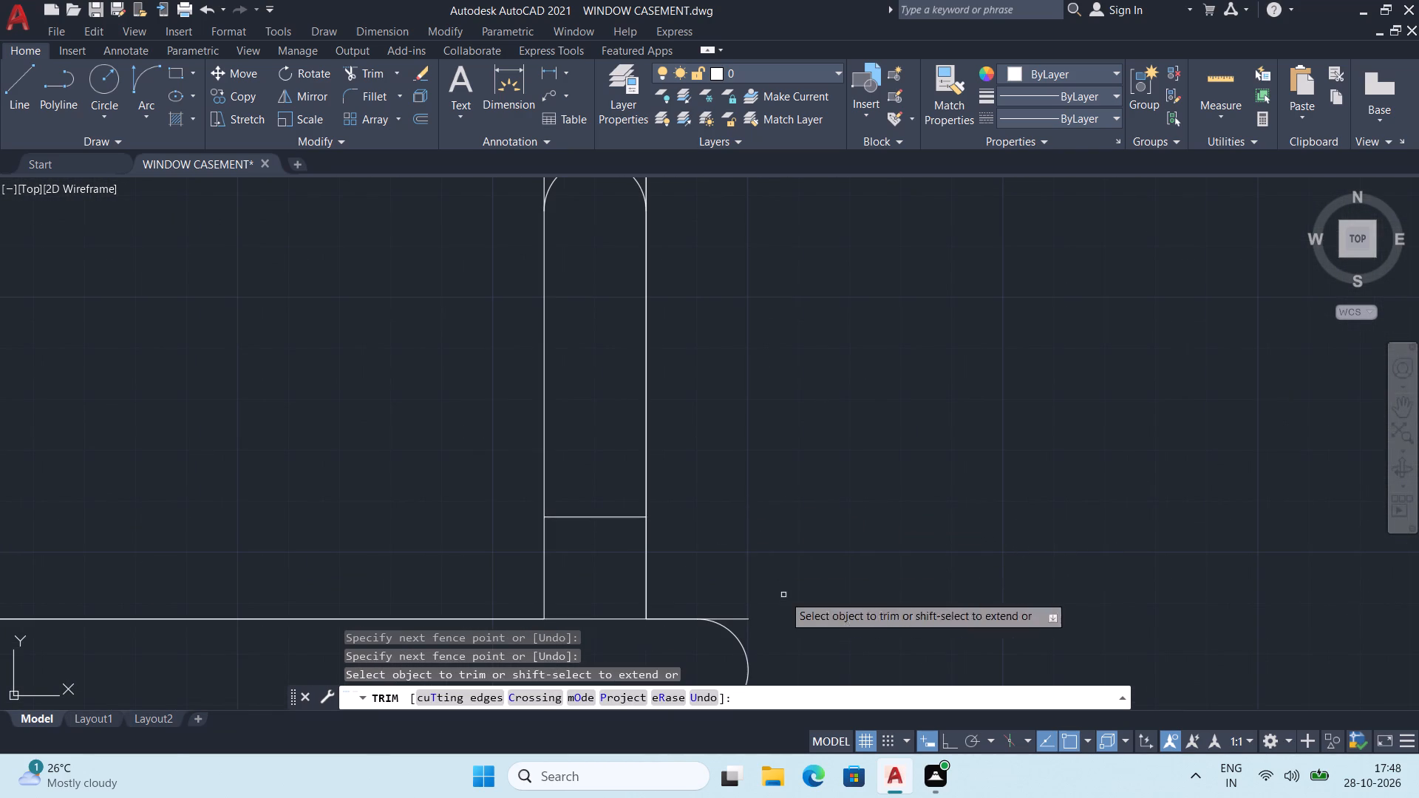
{"action": "scroll", "coordinate": [761, 644], "scroll_direction": "up", "scroll_amount": 2}
{"action": "left_click", "coordinate": [691, 579]}
Trim the two horizontal lines crossing the base of the outer bottom lip so it opens into the flange.
{"action": "scroll", "coordinate": [741, 441], "scroll_direction": "down", "scroll_amount": 3}
{"action": "middle_click_drag", "start_coordinate": [737, 428], "coordinate": [814, 465]}
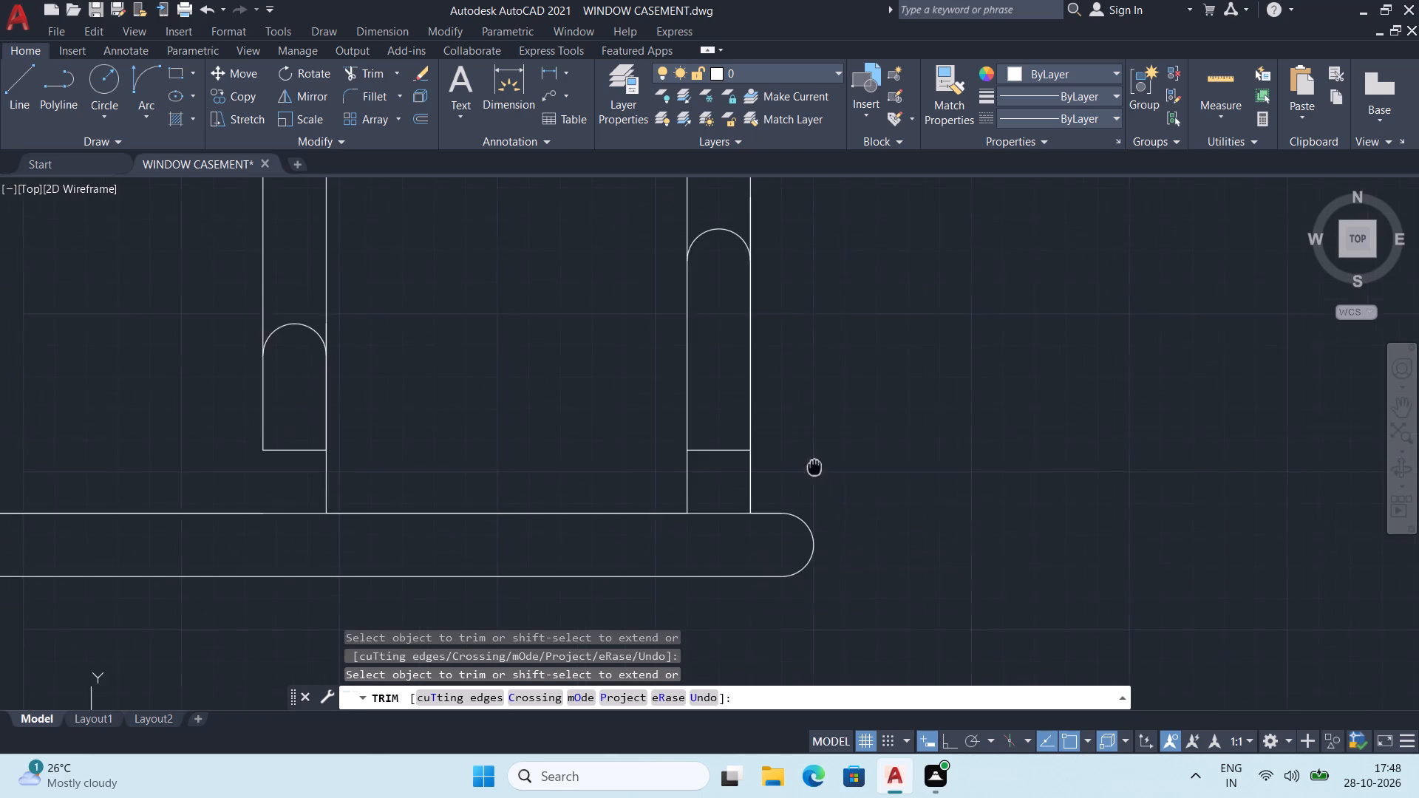
{"action": "middle_click_drag", "start_coordinate": [814, 465], "coordinate": [814, 466]}
{"action": "scroll", "coordinate": [819, 451], "scroll_direction": "down", "scroll_amount": 2}
{"action": "middle_click_drag", "start_coordinate": [831, 423], "coordinate": [836, 512]}
{"action": "scroll", "coordinate": [843, 482], "scroll_direction": "down", "scroll_amount": 2}
{"action": "middle_click_drag", "start_coordinate": [870, 487], "coordinate": [857, 587]}
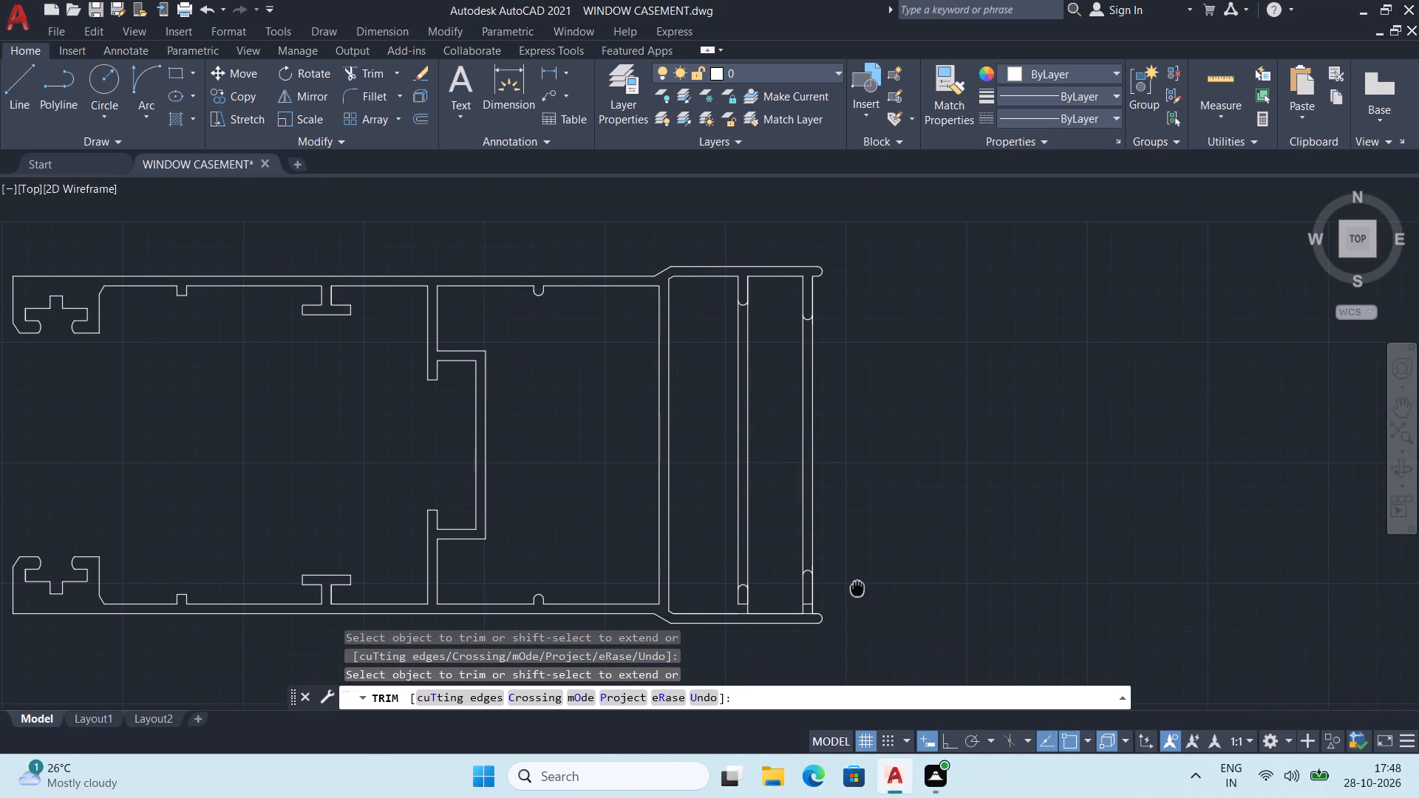
{"action": "middle_click_drag", "start_coordinate": [857, 587], "coordinate": [841, 465]}
{"action": "scroll", "coordinate": [837, 470], "scroll_direction": "up", "scroll_amount": 5}
{"action": "middle_click_drag", "start_coordinate": [788, 522], "coordinate": [937, 389]}
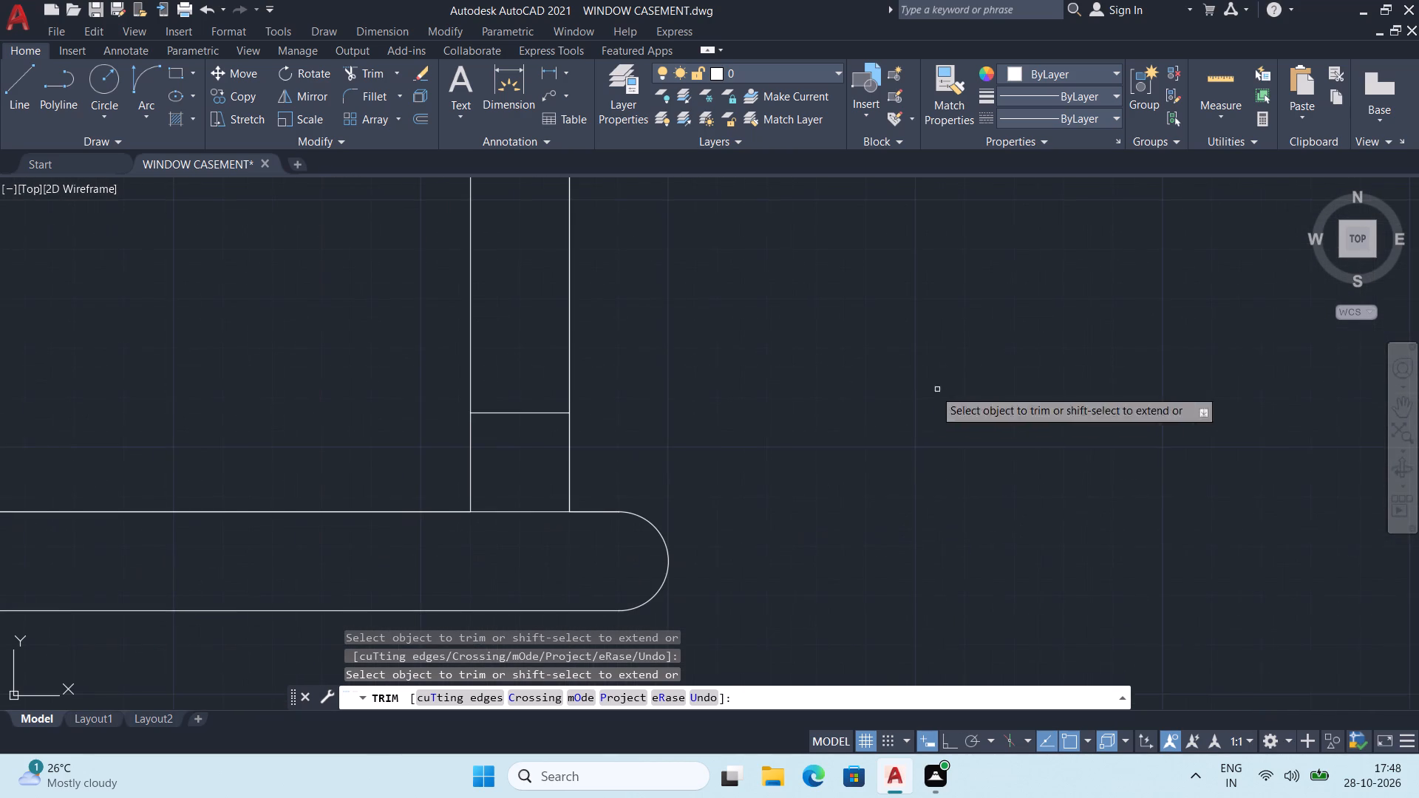
{"action": "left_click", "coordinate": [530, 396]}
{"action": "left_click", "coordinate": [528, 539]}
{"action": "scroll", "coordinate": [496, 424], "scroll_direction": "down", "scroll_amount": 3}
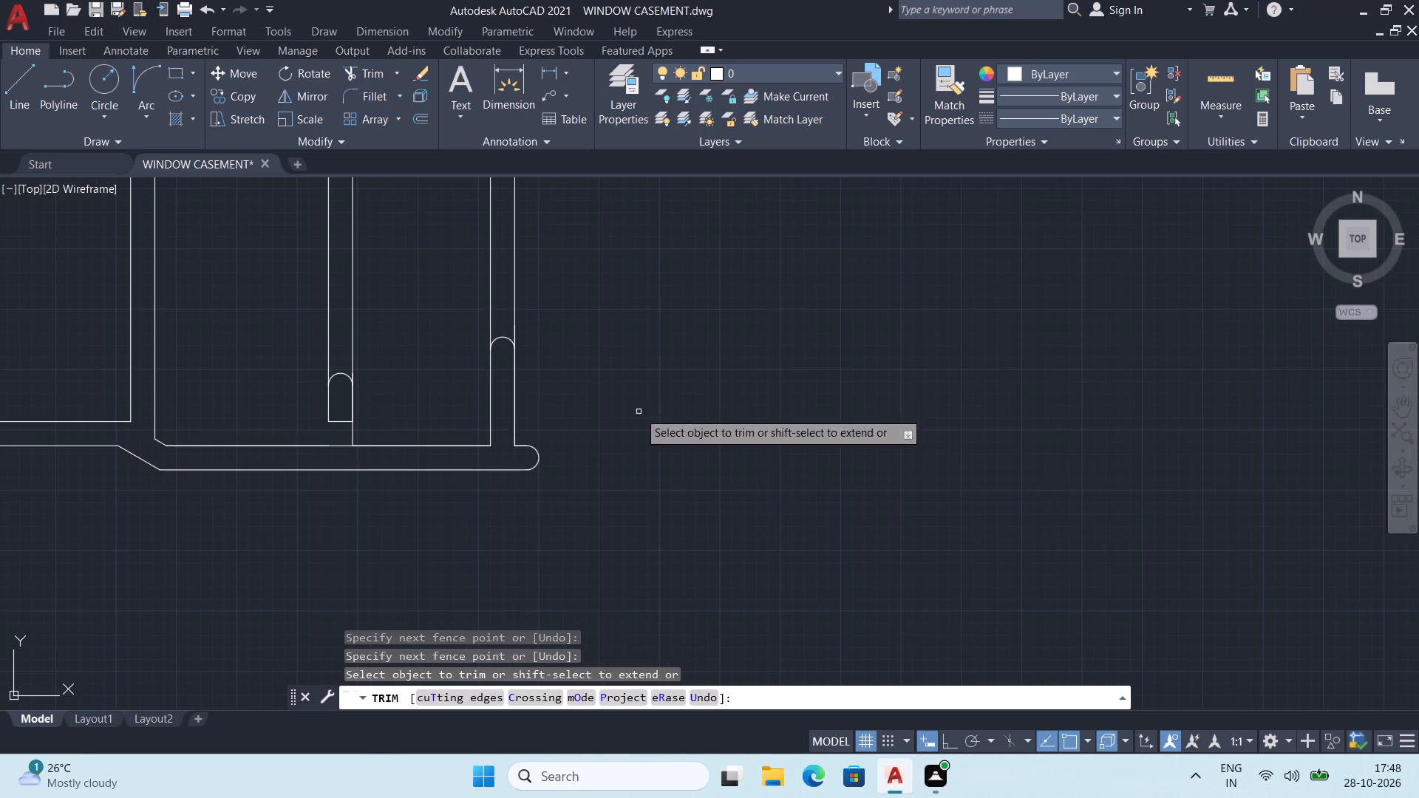
Trim the two horizontal lines crossing the base of the inner bottom lip so it opens into the flange.
{"action": "middle_click_drag", "start_coordinate": [659, 406], "coordinate": [824, 478]}
{"action": "scroll", "coordinate": [580, 493], "scroll_direction": "up", "scroll_amount": 2}
{"action": "middle_click_drag", "start_coordinate": [550, 499], "coordinate": [740, 417]}
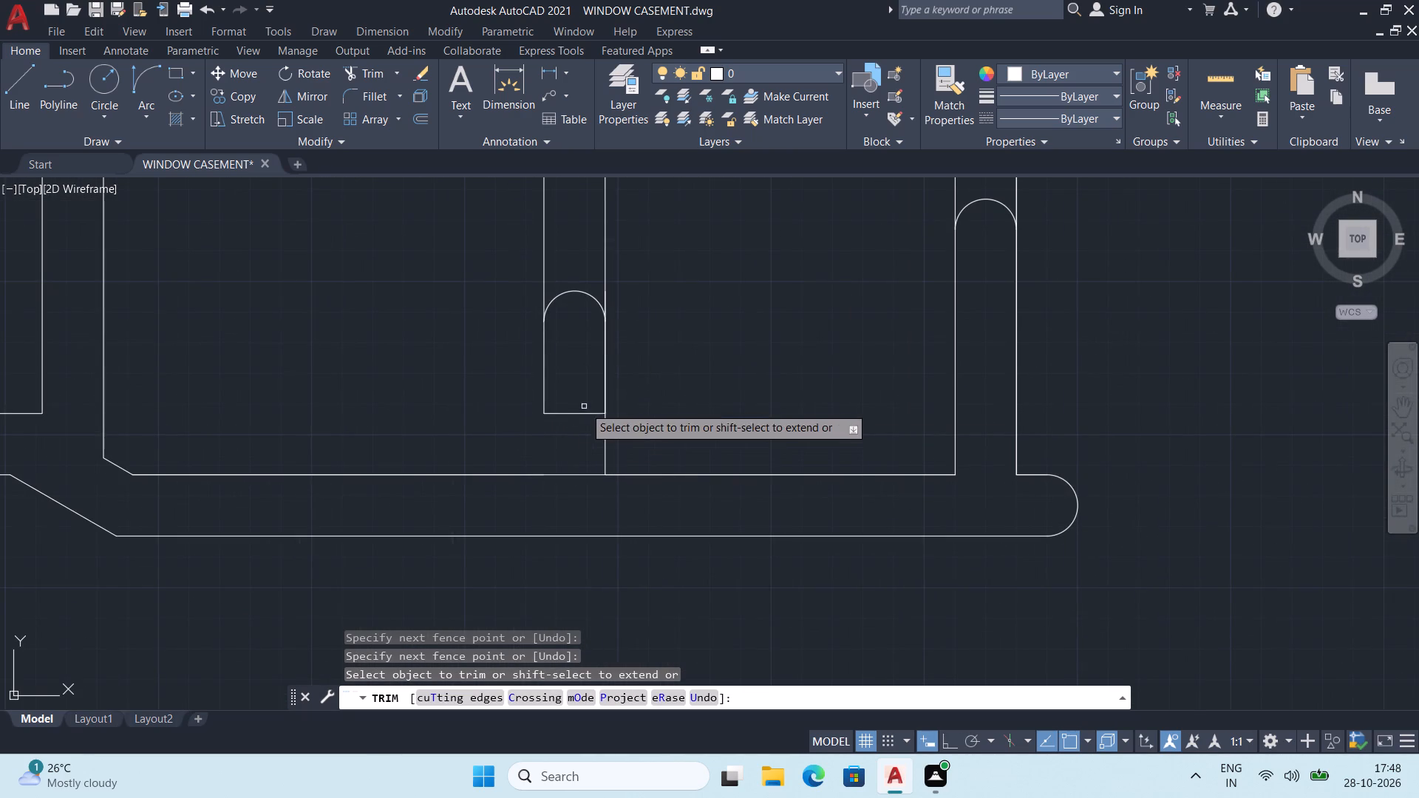
{"action": "left_click", "coordinate": [569, 384]}
{"action": "left_click", "coordinate": [574, 489]}
{"action": "key", "text": "space"}
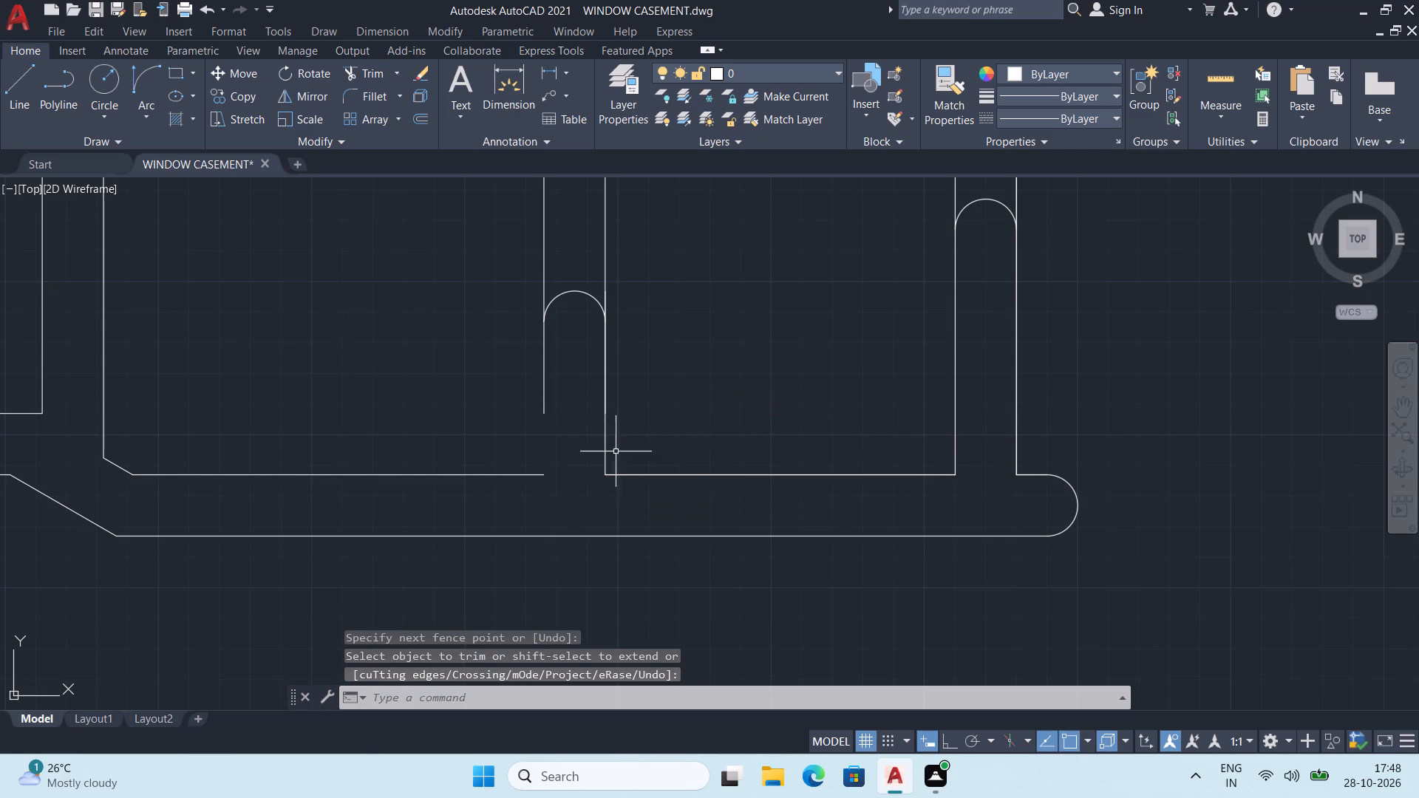
Stretch the lower end of the inner bottom lip's left full-height line down to meet the flange's inner line.
{"action": "left_click", "coordinate": [544, 366]}
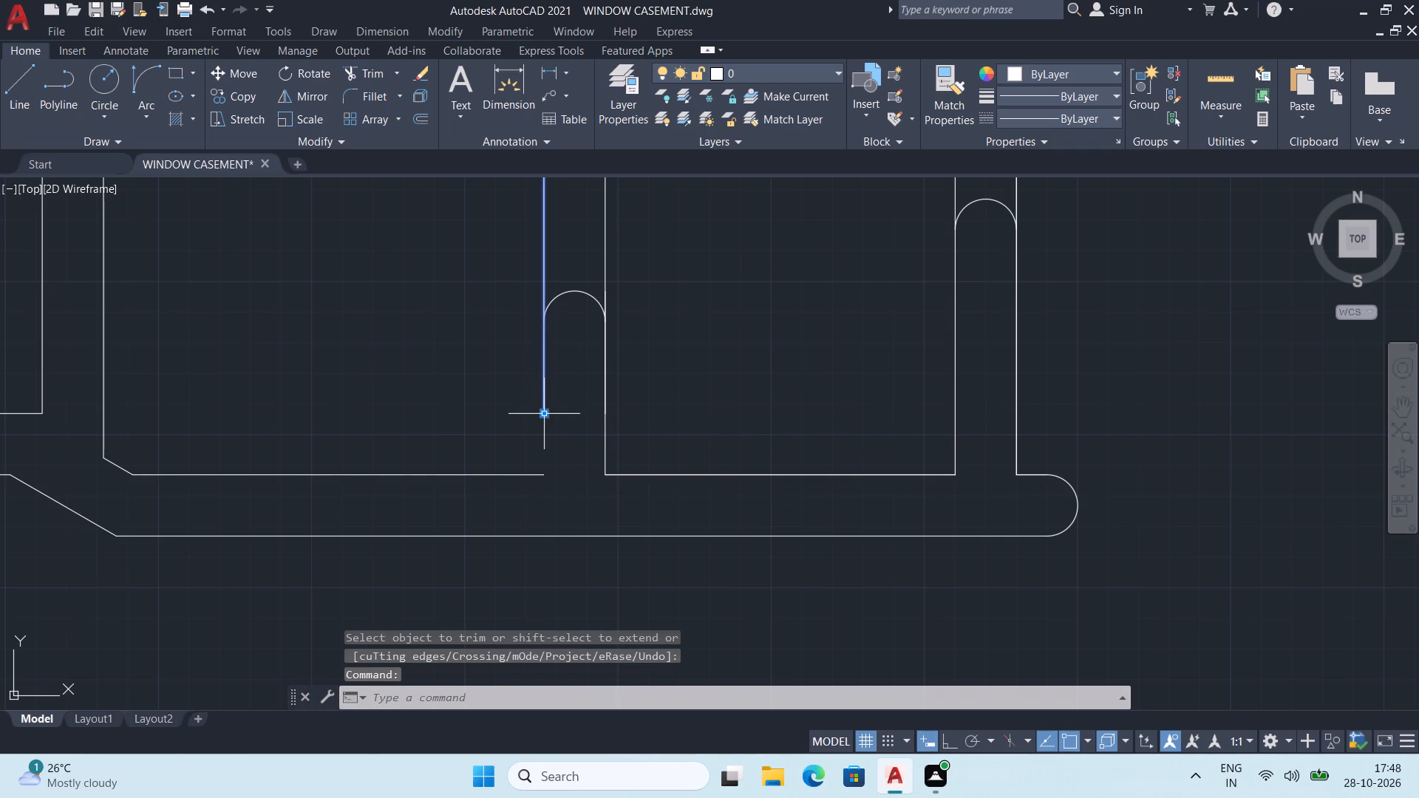
{"action": "left_click", "coordinate": [540, 416]}
{"action": "left_click", "coordinate": [545, 477]}
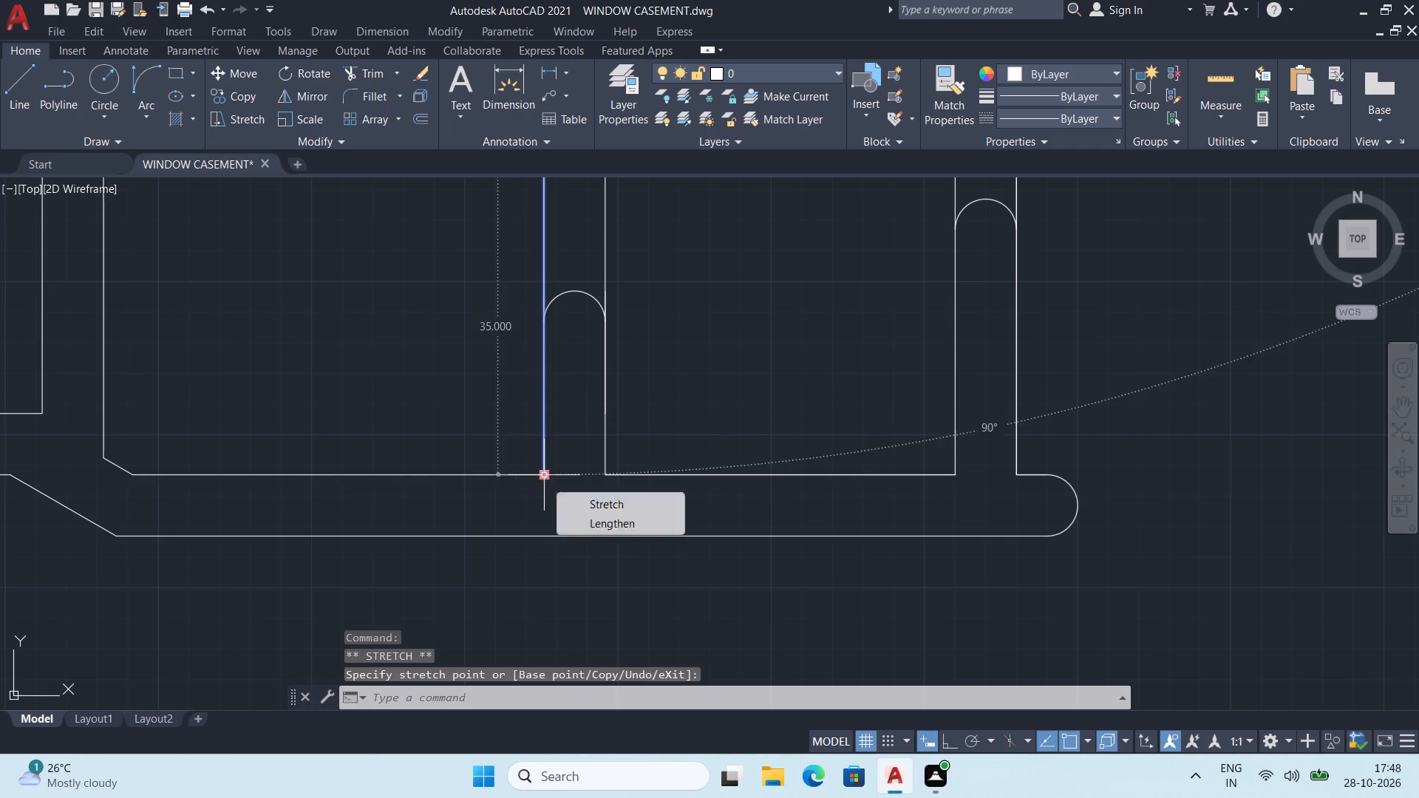
{"action": "key", "text": "Escape"}
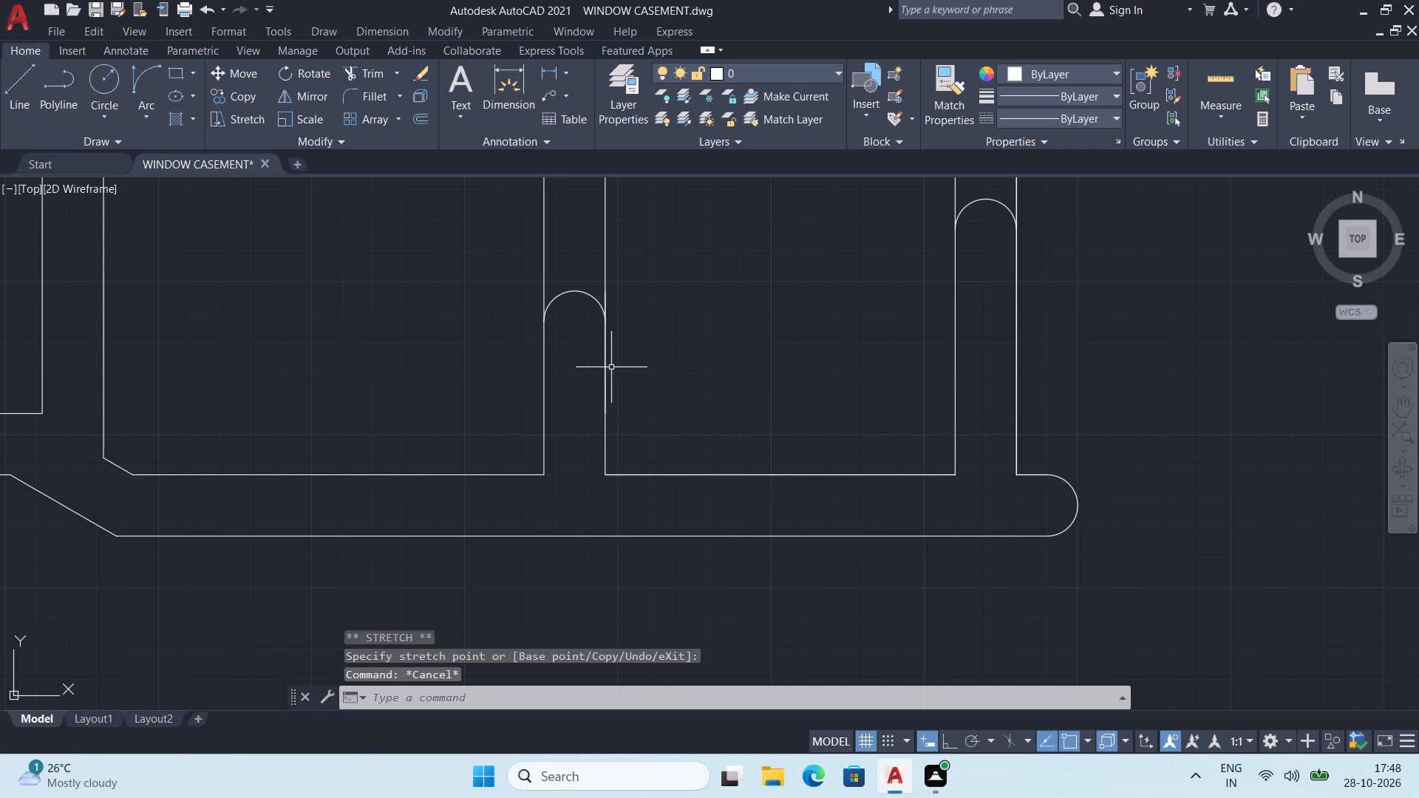
Replace the short overlapping line on the inner bottom lip's right side by stretching the full-height line 1 unit down to the flange.
{"action": "left_click", "coordinate": [605, 368]}
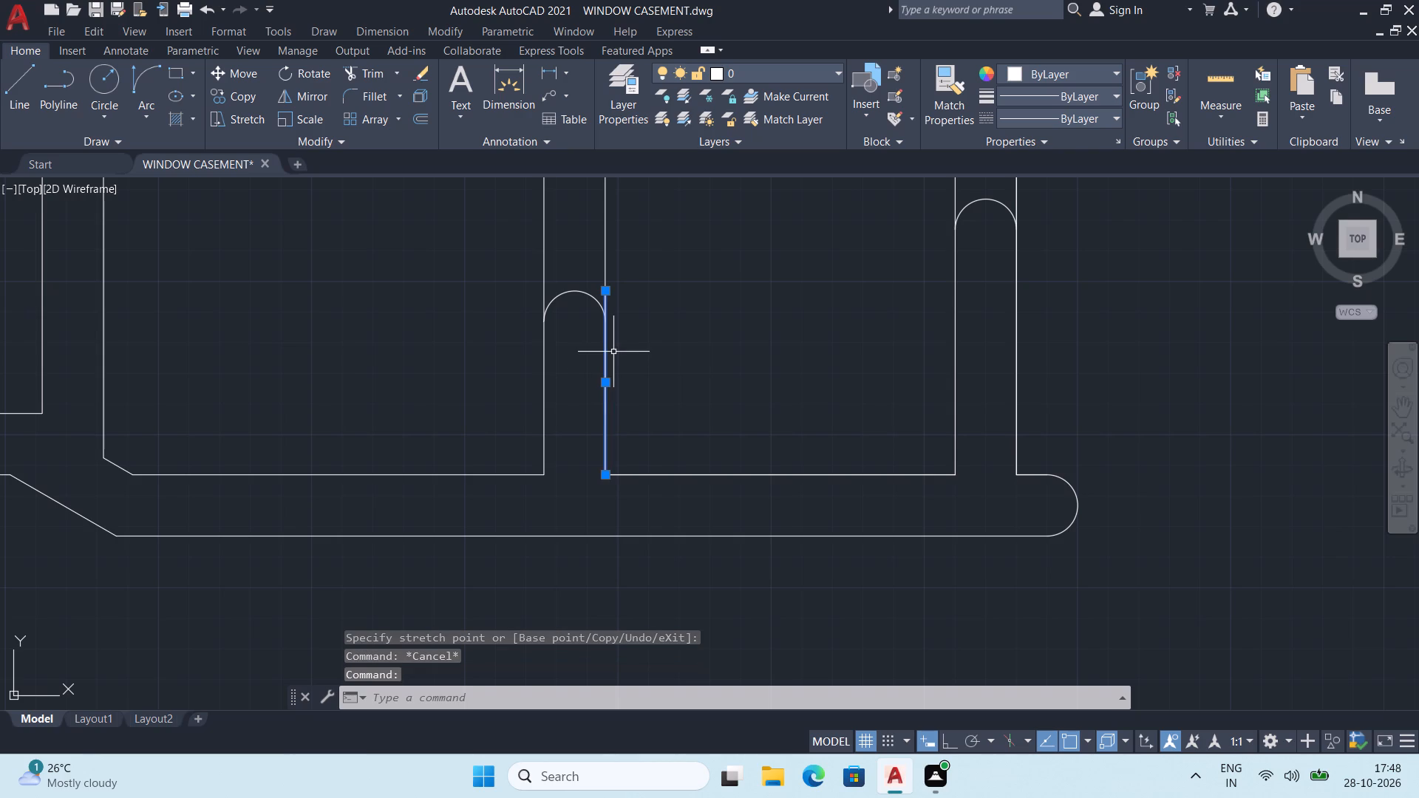
{"action": "key", "text": "Delete"}
{"action": "left_click", "coordinate": [607, 361]}
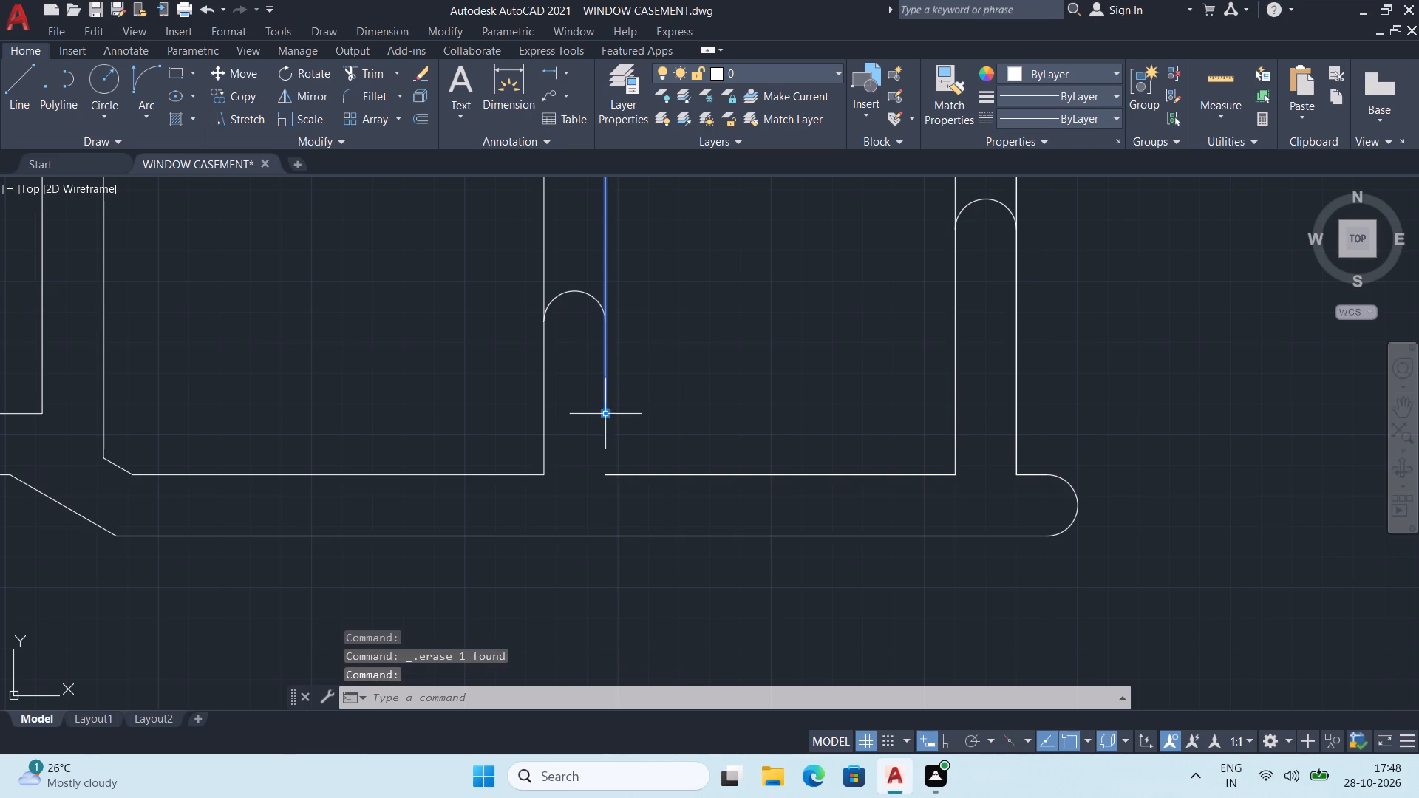
{"action": "left_click", "coordinate": [603, 409]}
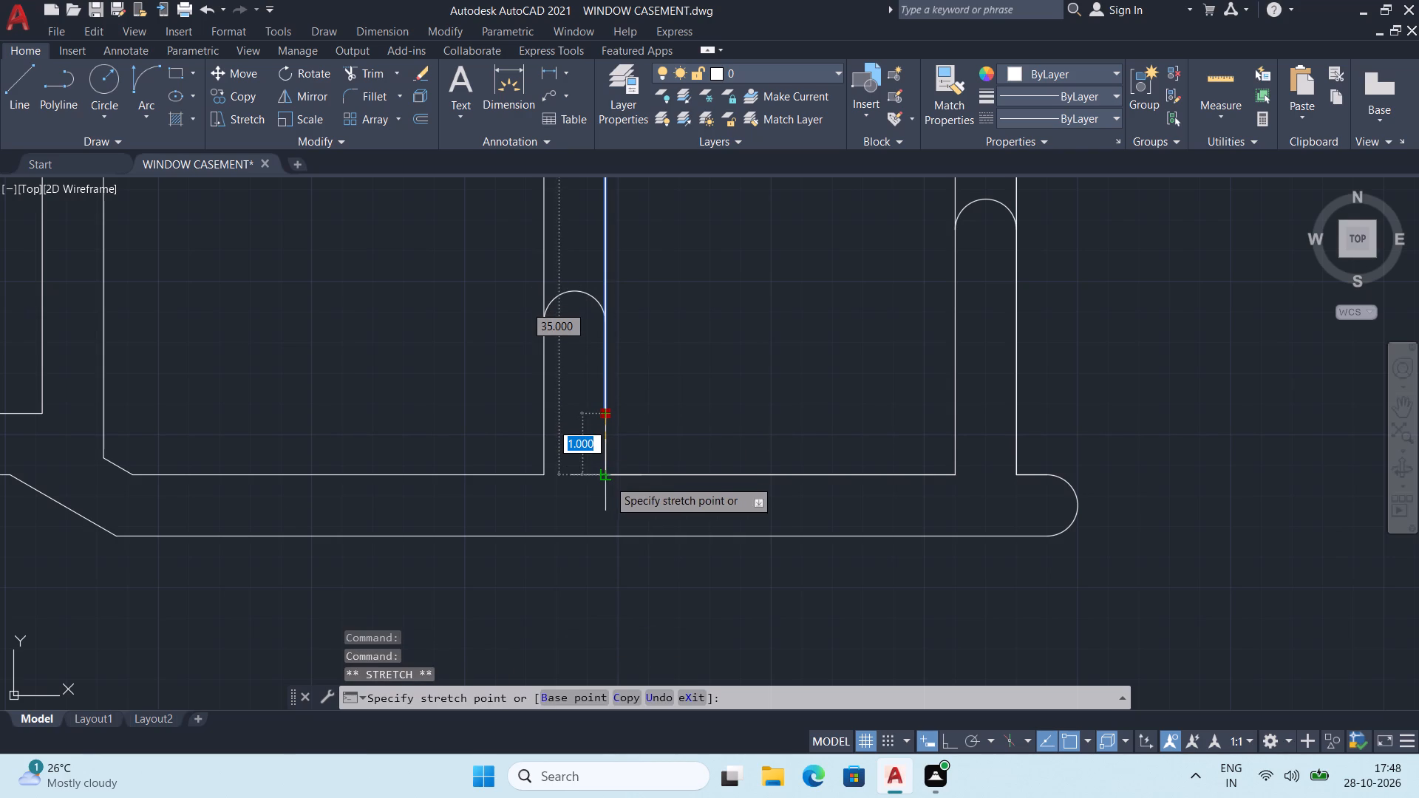
{"action": "left_click", "coordinate": [608, 480]}
{"action": "key", "text": "Escape"}
Trim away the full-height vertical lines between the rounded ends of the top and bottom lips.
{"action": "scroll", "coordinate": [629, 397], "scroll_direction": "down", "scroll_amount": 1}
{"action": "middle_click_drag", "start_coordinate": [631, 393], "coordinate": [626, 493]}
{"action": "scroll", "coordinate": [629, 471], "scroll_direction": "down", "scroll_amount": 2}
{"action": "middle_click_drag", "start_coordinate": [653, 449], "coordinate": [647, 499]}
{"action": "scroll", "coordinate": [647, 498], "scroll_direction": "down", "scroll_amount": 2}
{"action": "middle_click_drag", "start_coordinate": [648, 487], "coordinate": [649, 502]}
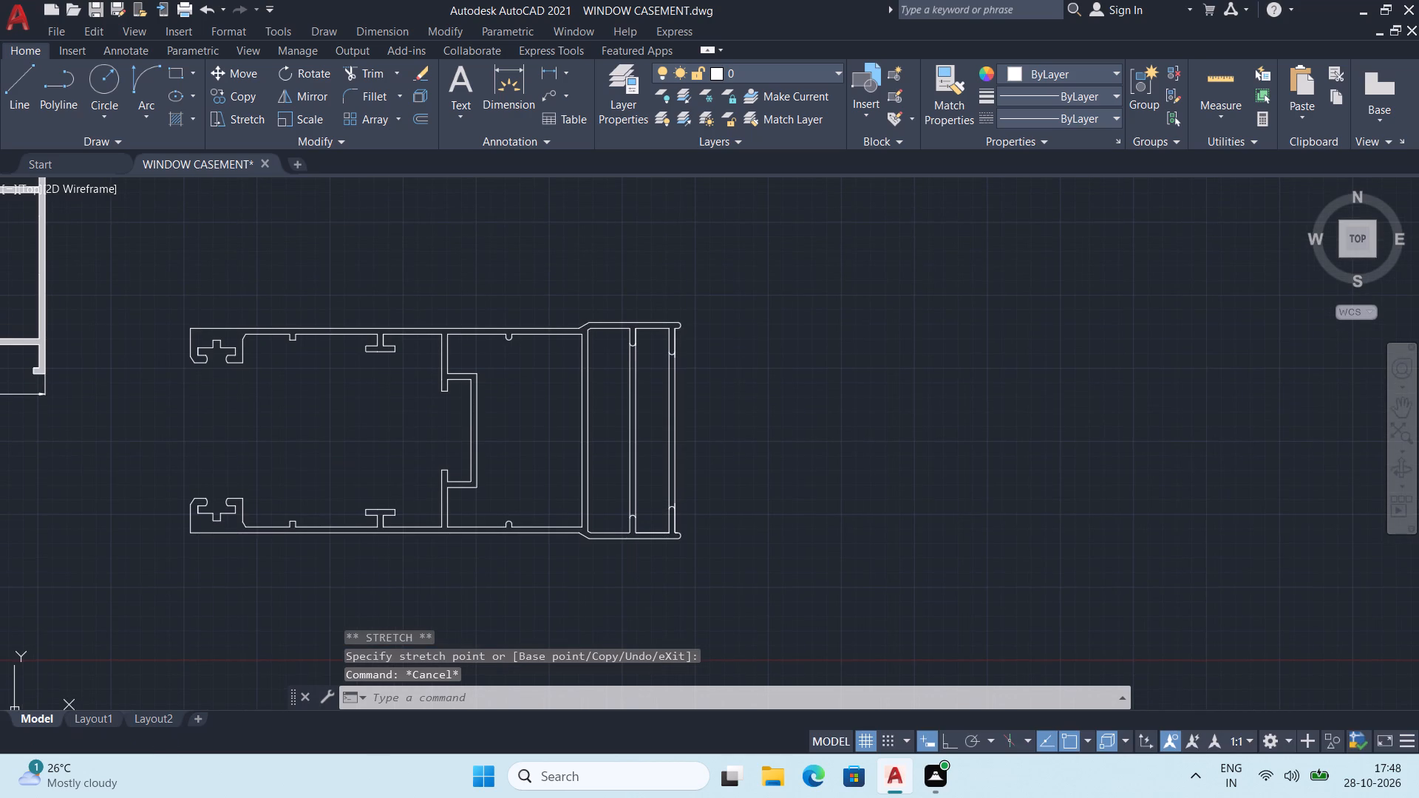
{"action": "key", "text": "t"}
{"action": "key", "text": "r"}
{"action": "key", "text": "Return"}
{"action": "scroll", "coordinate": [625, 451], "scroll_direction": "up", "scroll_amount": 2}
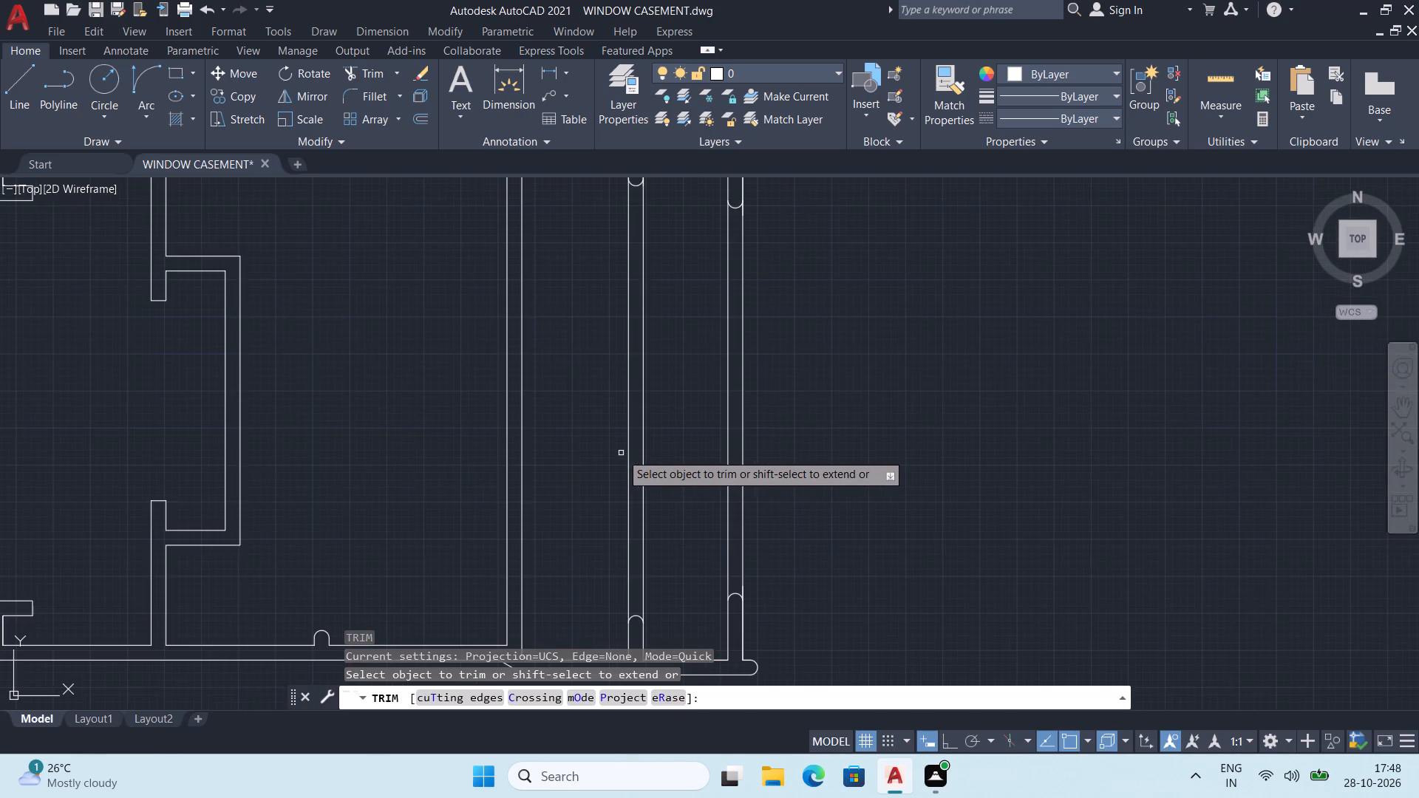
{"action": "scroll", "coordinate": [628, 453], "scroll_direction": "down", "scroll_amount": 2}
{"action": "left_click", "coordinate": [608, 437]}
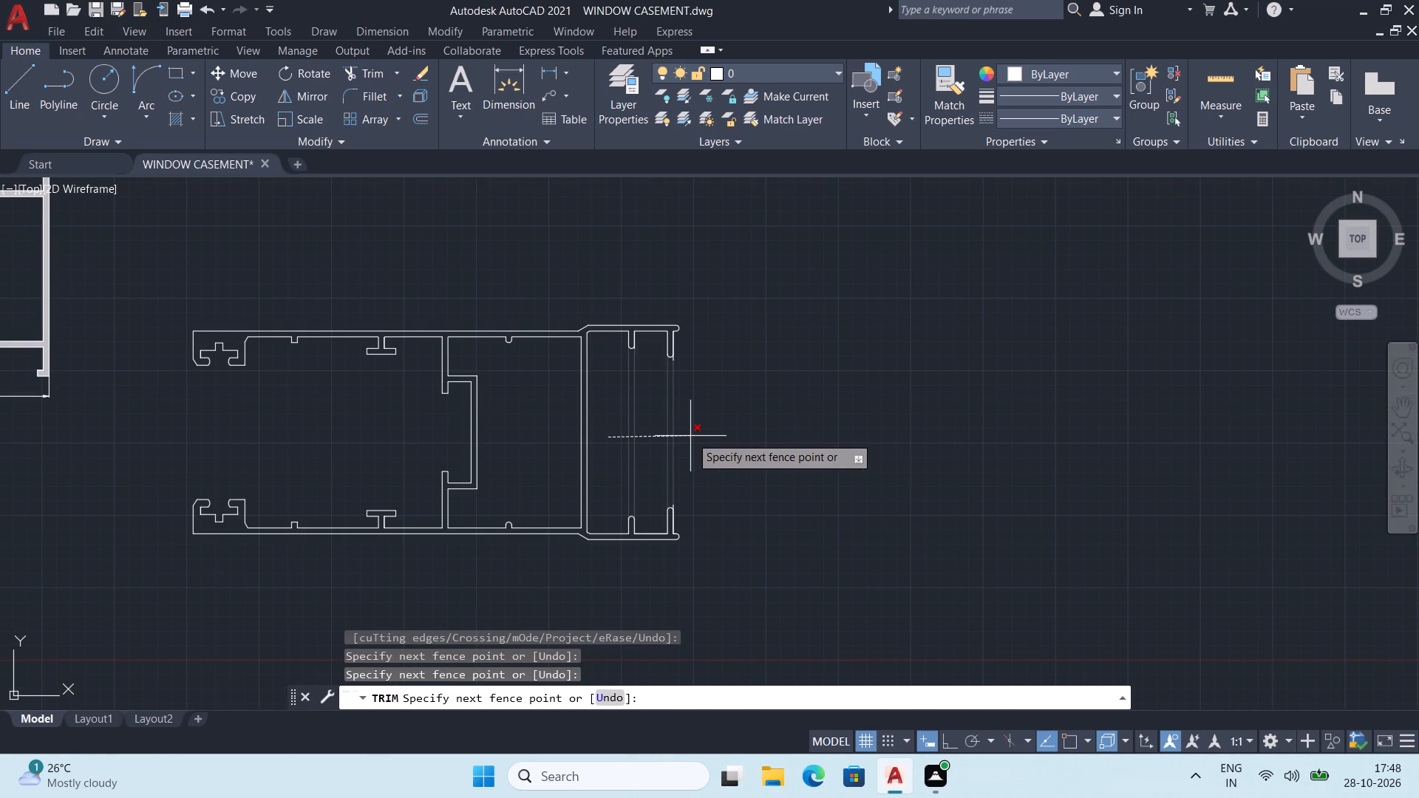
{"action": "left_click", "coordinate": [690, 436]}
Erase the leftover line that overshoots the rounded end of the outer top lip.
{"action": "scroll", "coordinate": [655, 393], "scroll_direction": "up", "scroll_amount": 2}
{"action": "middle_click_drag", "start_coordinate": [655, 389], "coordinate": [661, 466]}
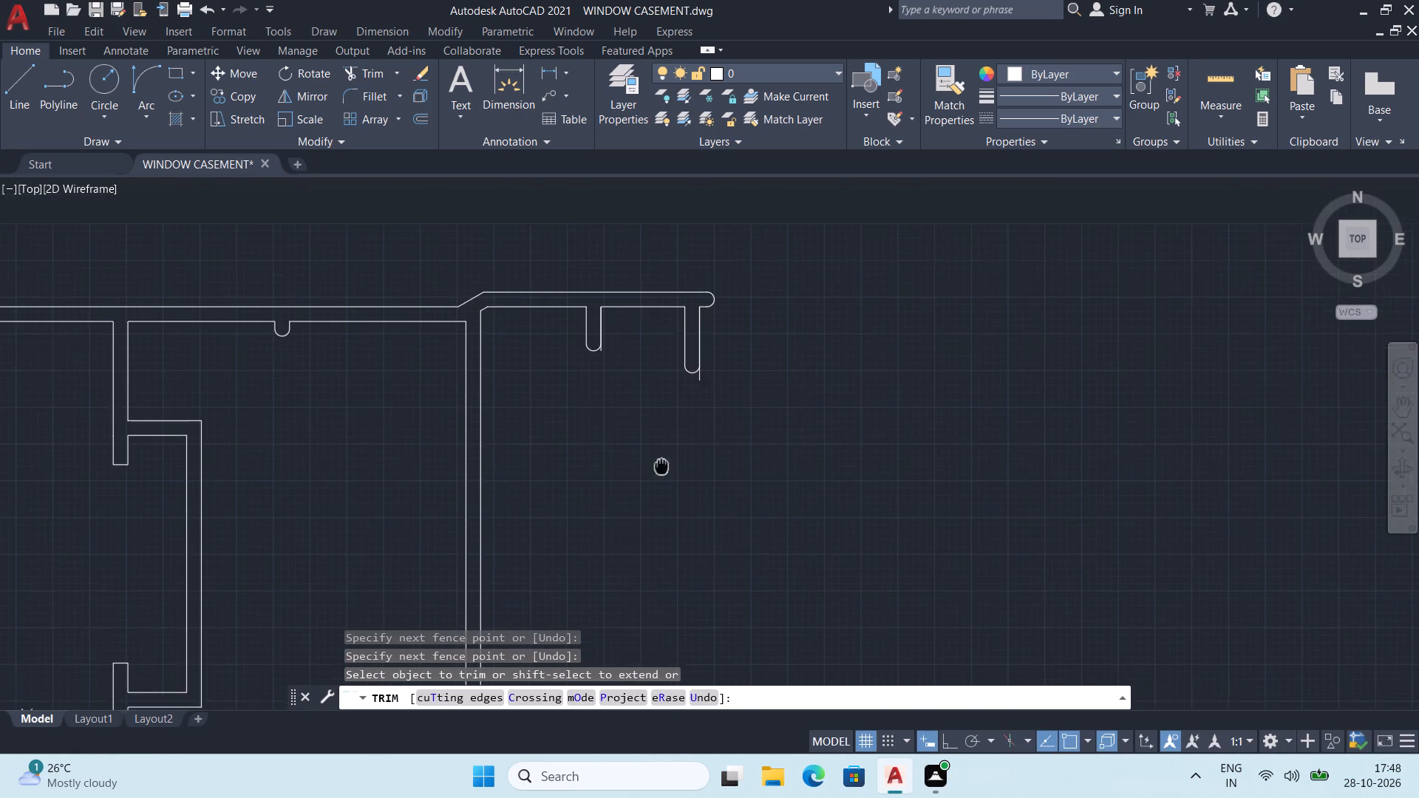
{"action": "middle_click_drag", "start_coordinate": [661, 466], "coordinate": [661, 477]}
{"action": "scroll", "coordinate": [680, 417], "scroll_direction": "up", "scroll_amount": 4}
{"action": "middle_click_drag", "start_coordinate": [680, 416], "coordinate": [688, 496]}
{"action": "scroll", "coordinate": [691, 487], "scroll_direction": "down", "scroll_amount": 2}
{"action": "key", "text": "space"}
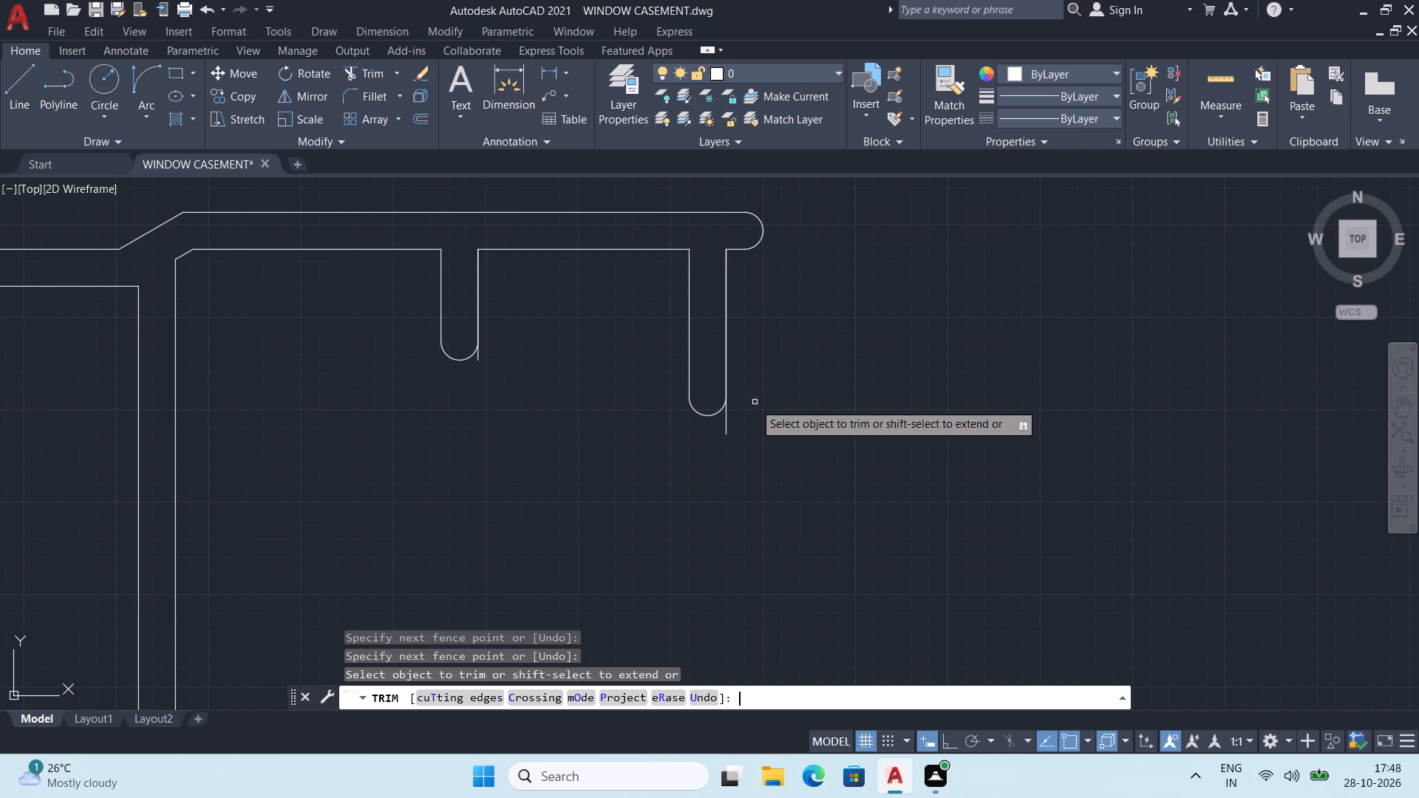
{"action": "left_click", "coordinate": [727, 420]}
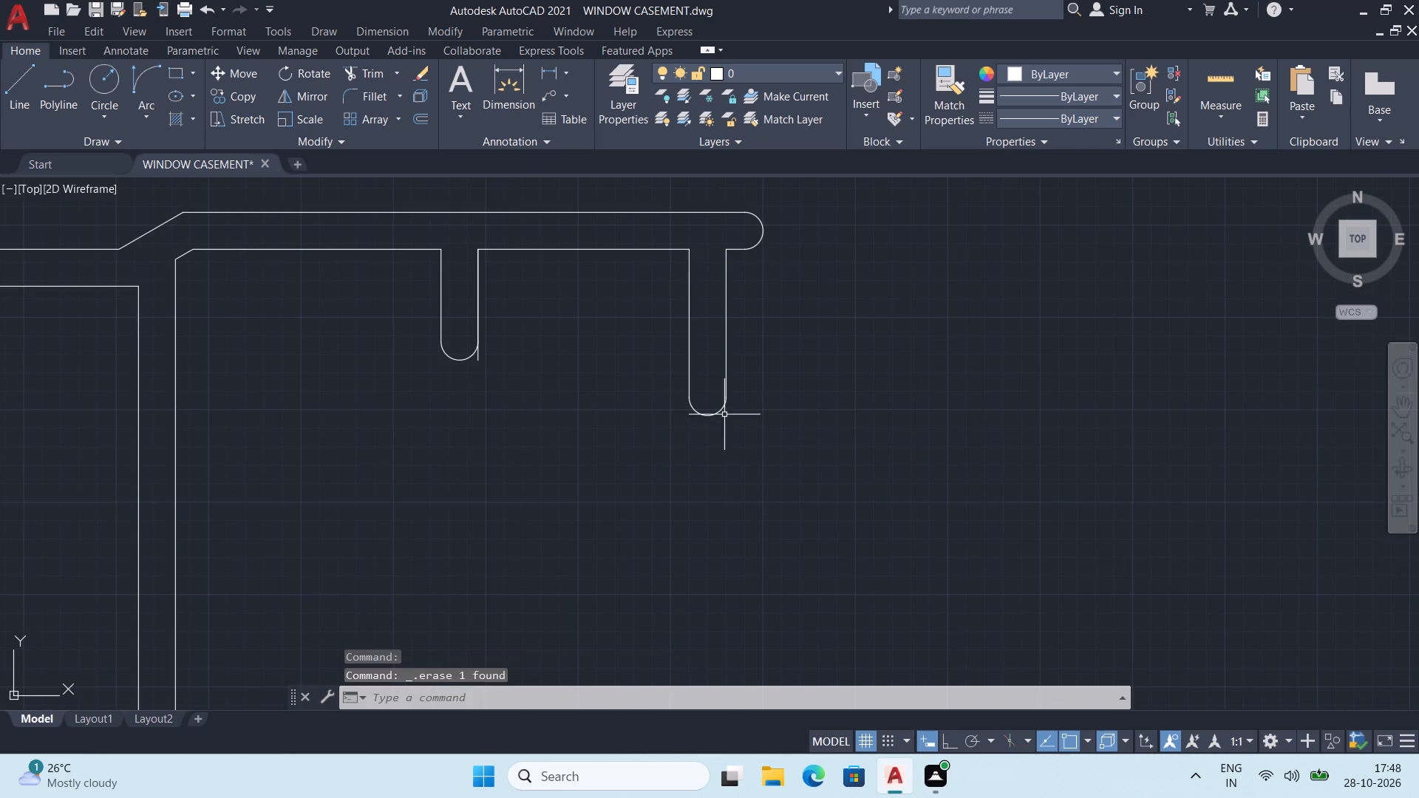
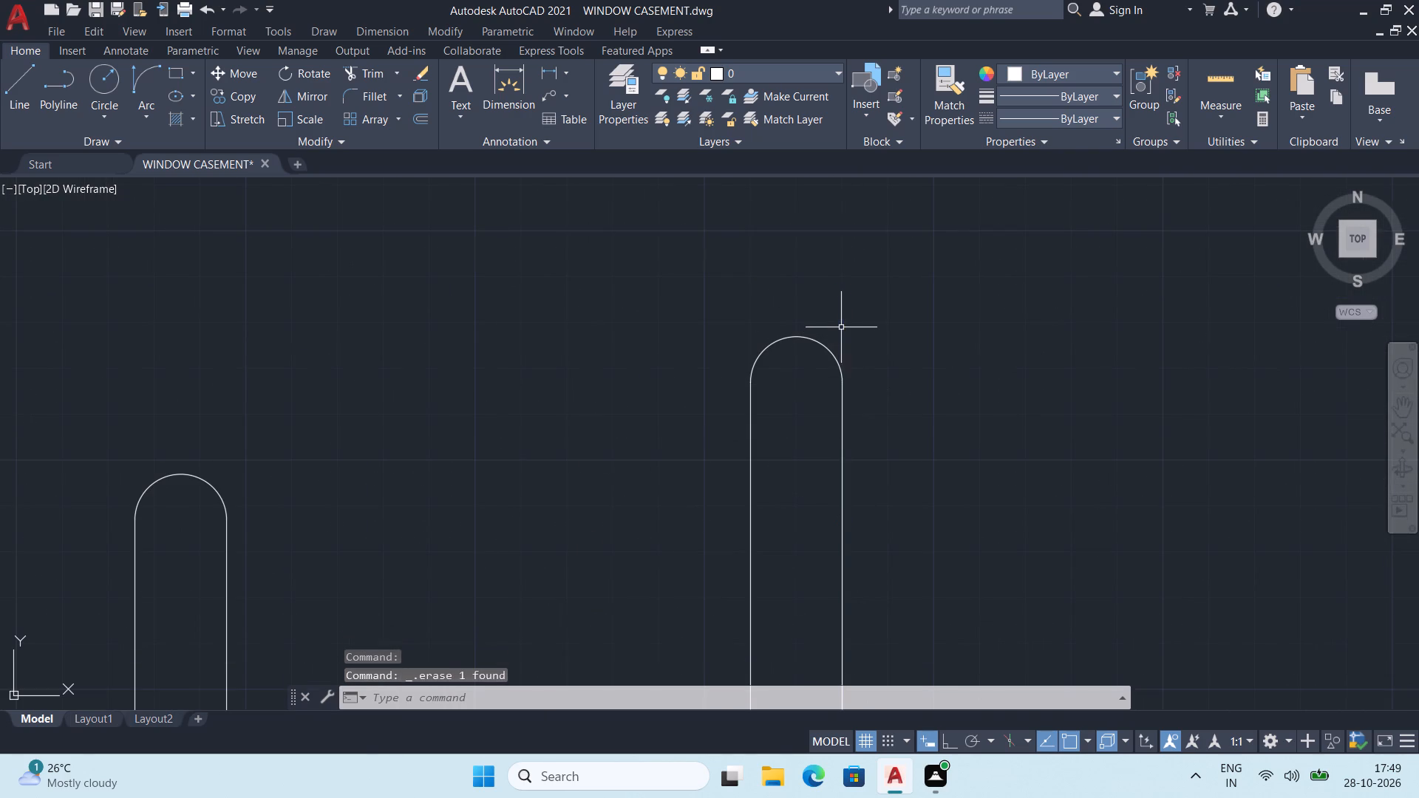
Examine the whole second profile section beside the finished one after the line clean-up.
{"action": "scroll", "coordinate": [841, 327], "scroll_direction": "down", "scroll_amount": 4}
{"action": "middle_click_drag", "start_coordinate": [849, 420], "coordinate": [798, 429]}
{"action": "scroll", "coordinate": [808, 429], "scroll_direction": "down", "scroll_amount": 2}
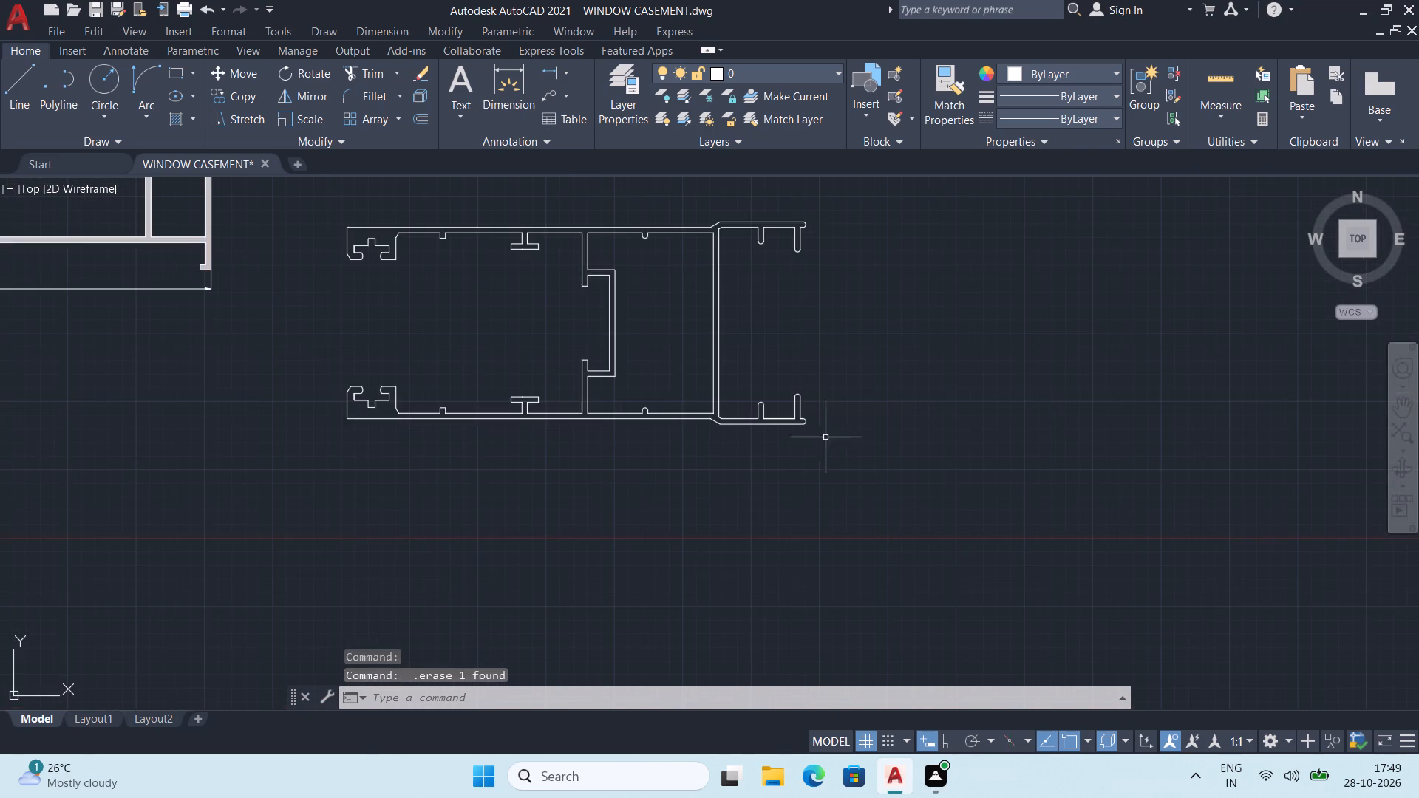
{"action": "middle_click_drag", "start_coordinate": [832, 451], "coordinate": [796, 551]}
{"action": "scroll", "coordinate": [798, 543], "scroll_direction": "down", "scroll_amount": 1}
{"action": "middle_click_drag", "start_coordinate": [798, 543], "coordinate": [841, 487]}
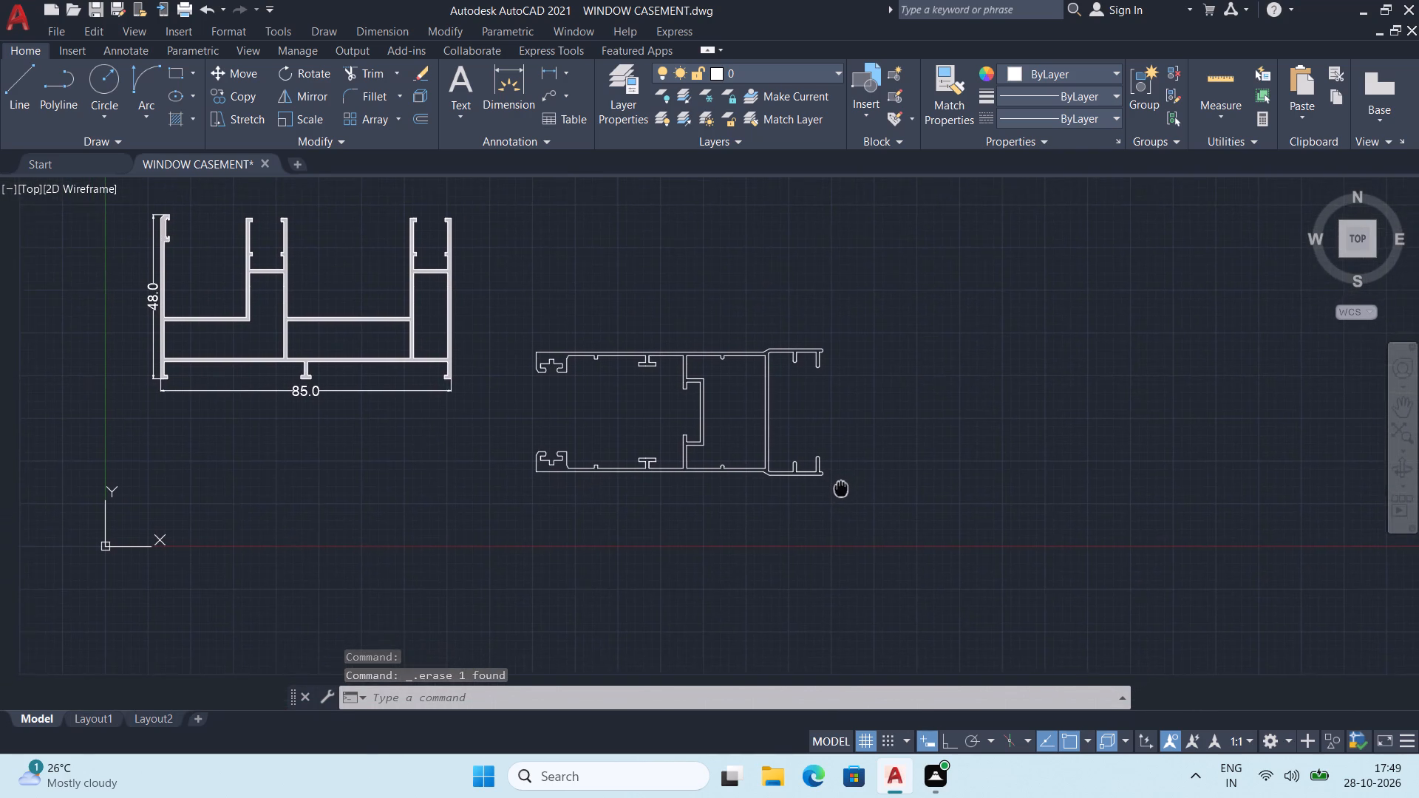
{"action": "middle_click_drag", "start_coordinate": [841, 487], "coordinate": [855, 483]}
{"action": "scroll", "coordinate": [843, 483], "scroll_direction": "up", "scroll_amount": 2}
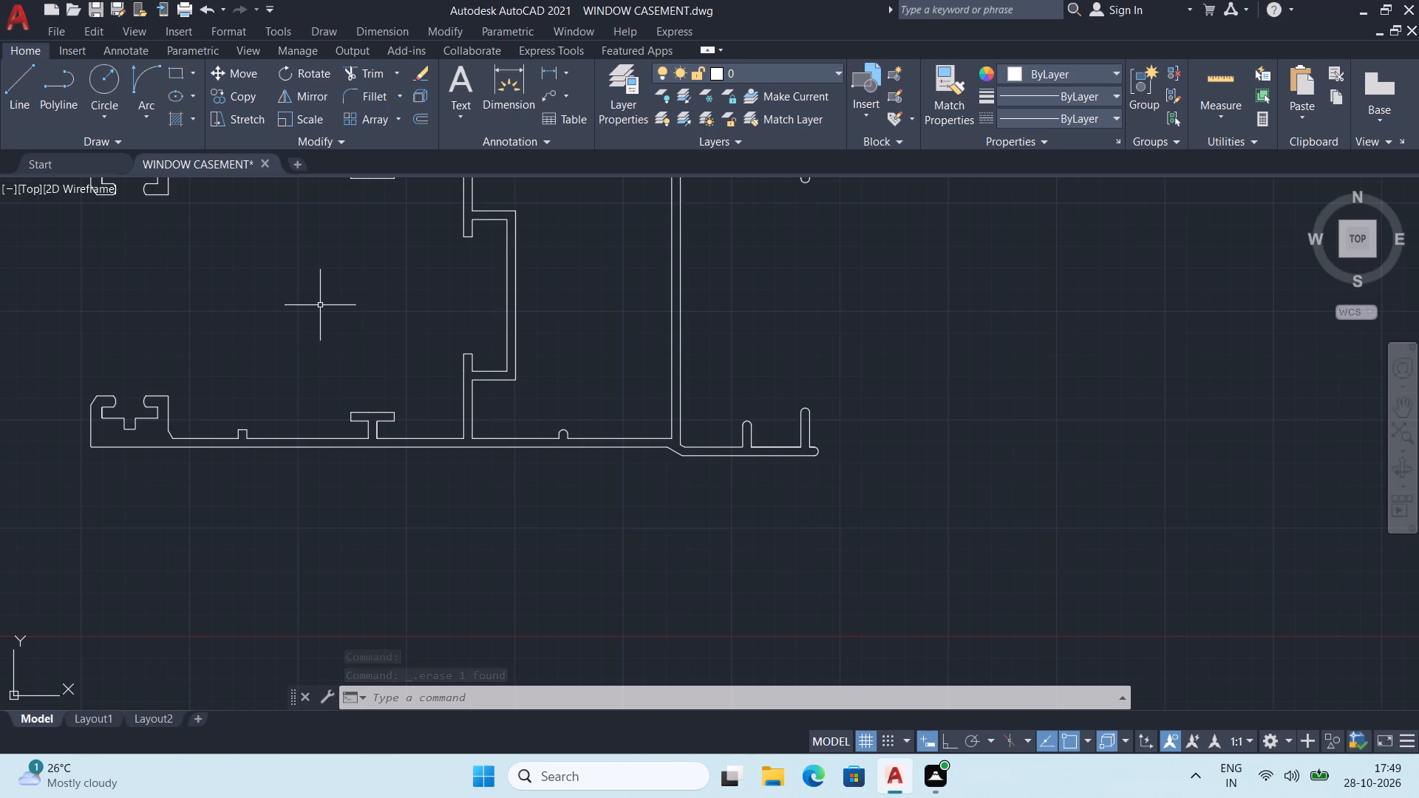
{"action": "middle_click_drag", "start_coordinate": [320, 305], "coordinate": [513, 399]}
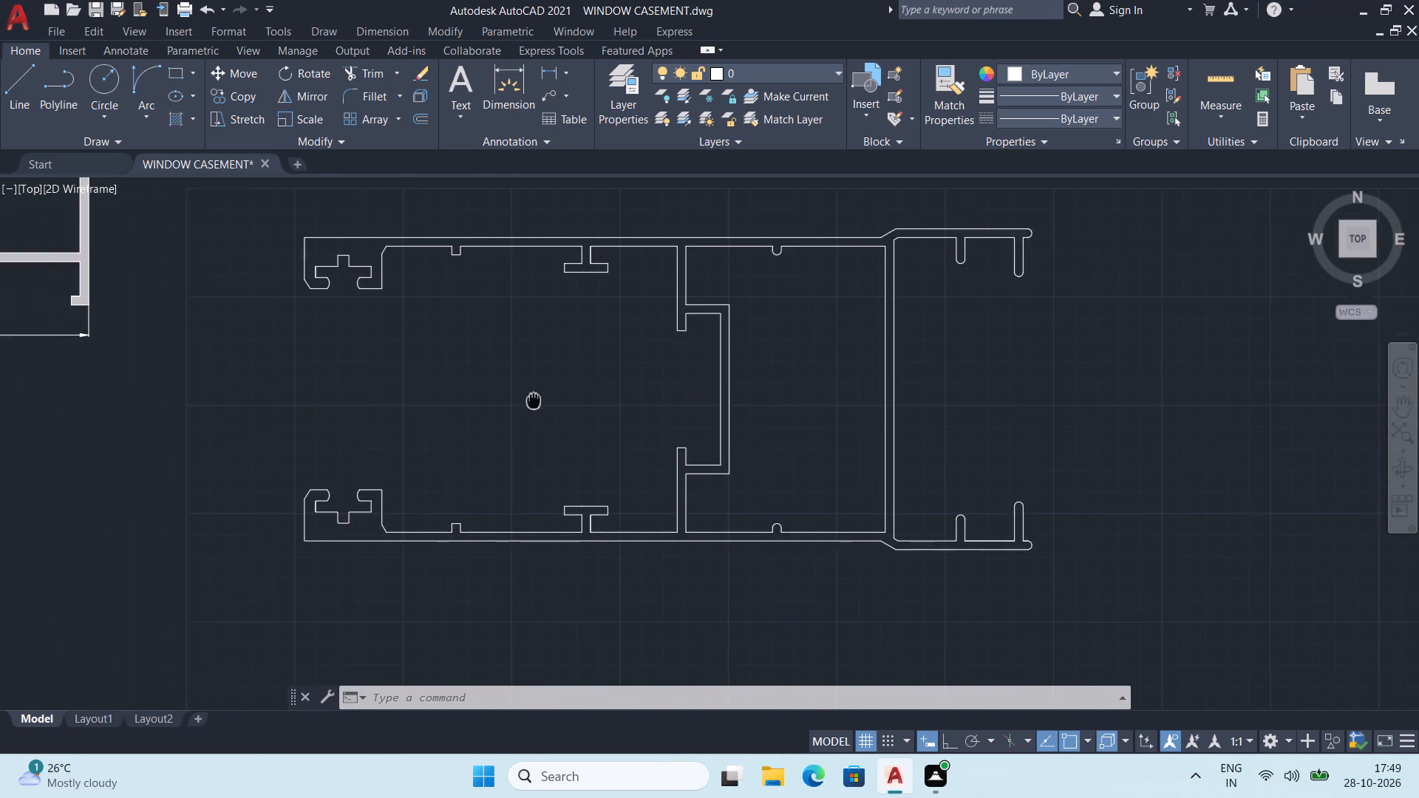
{"action": "middle_click_drag", "start_coordinate": [513, 399], "coordinate": [506, 401]}
{"action": "scroll", "coordinate": [526, 352], "scroll_direction": "down", "scroll_amount": 1}
{"action": "middle_click_drag", "start_coordinate": [530, 341], "coordinate": [509, 338]}
{"action": "scroll", "coordinate": [589, 335], "scroll_direction": "down", "scroll_amount": 1}
{"action": "middle_click_drag", "start_coordinate": [589, 411], "coordinate": [624, 386]}
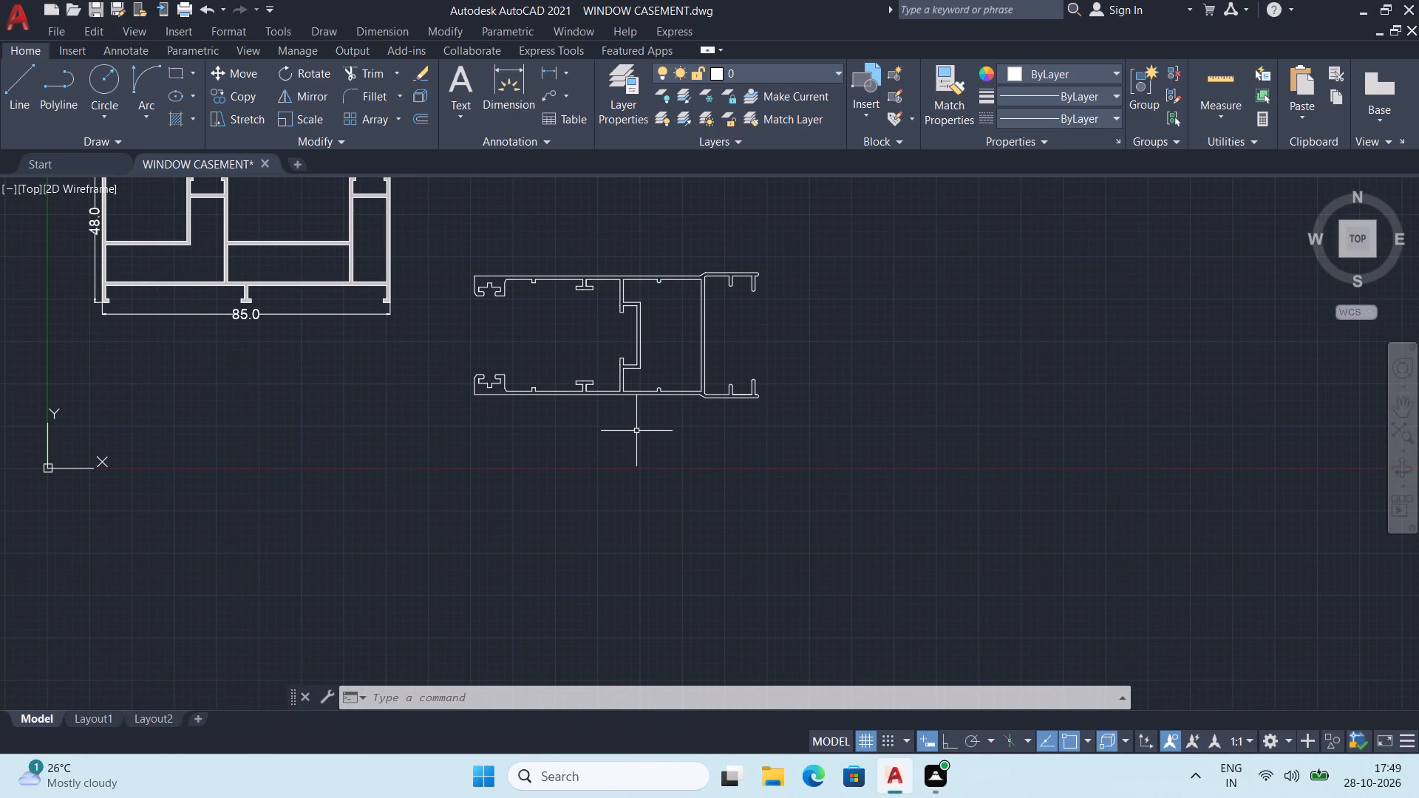
Hatch the interior of the second profile's walls with a Solid pattern in colour 9.
{"action": "key", "text": "h"}
{"action": "key", "text": "Return"}
{"action": "left_click", "coordinate": [171, 86]}
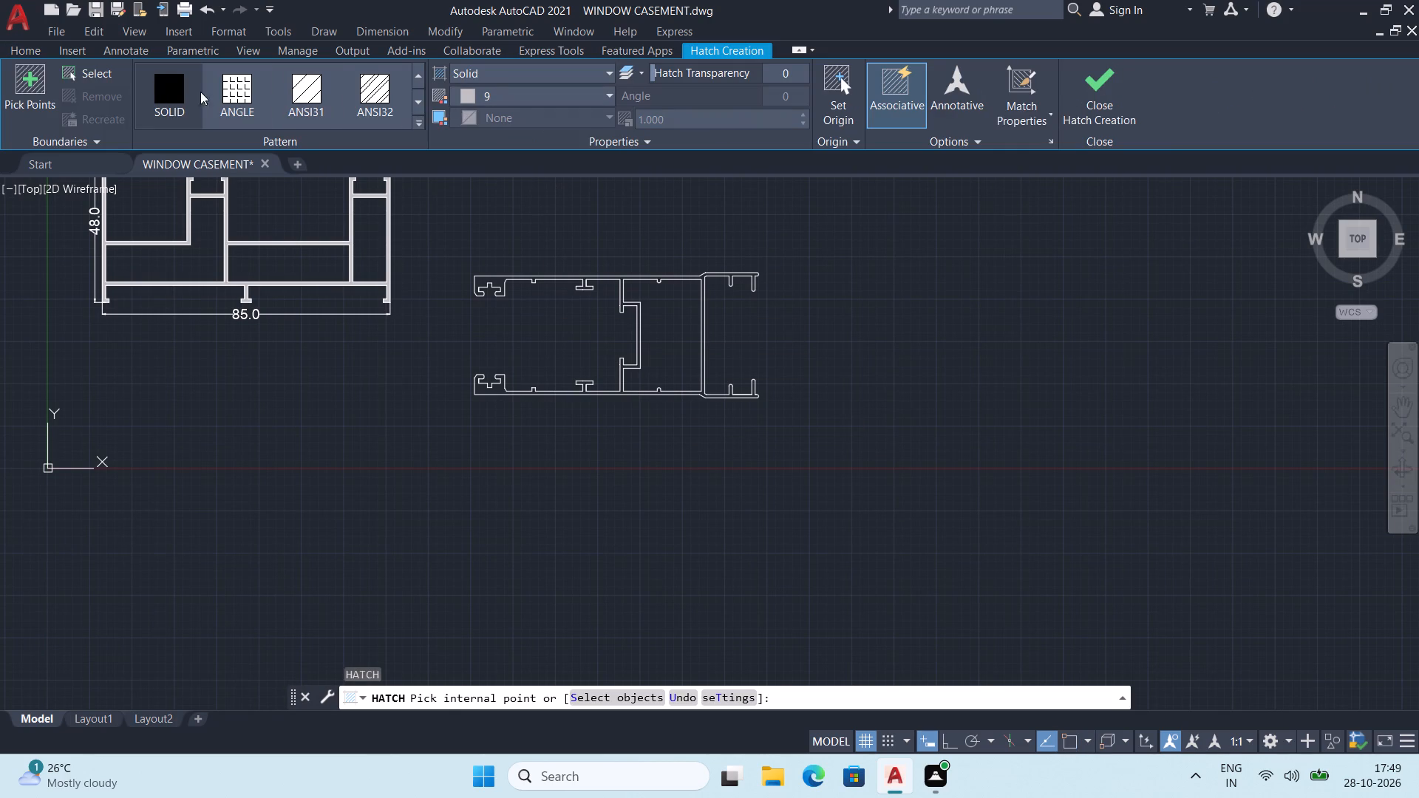
{"action": "left_click", "coordinate": [516, 102]}
{"action": "left_click", "coordinate": [608, 306]}
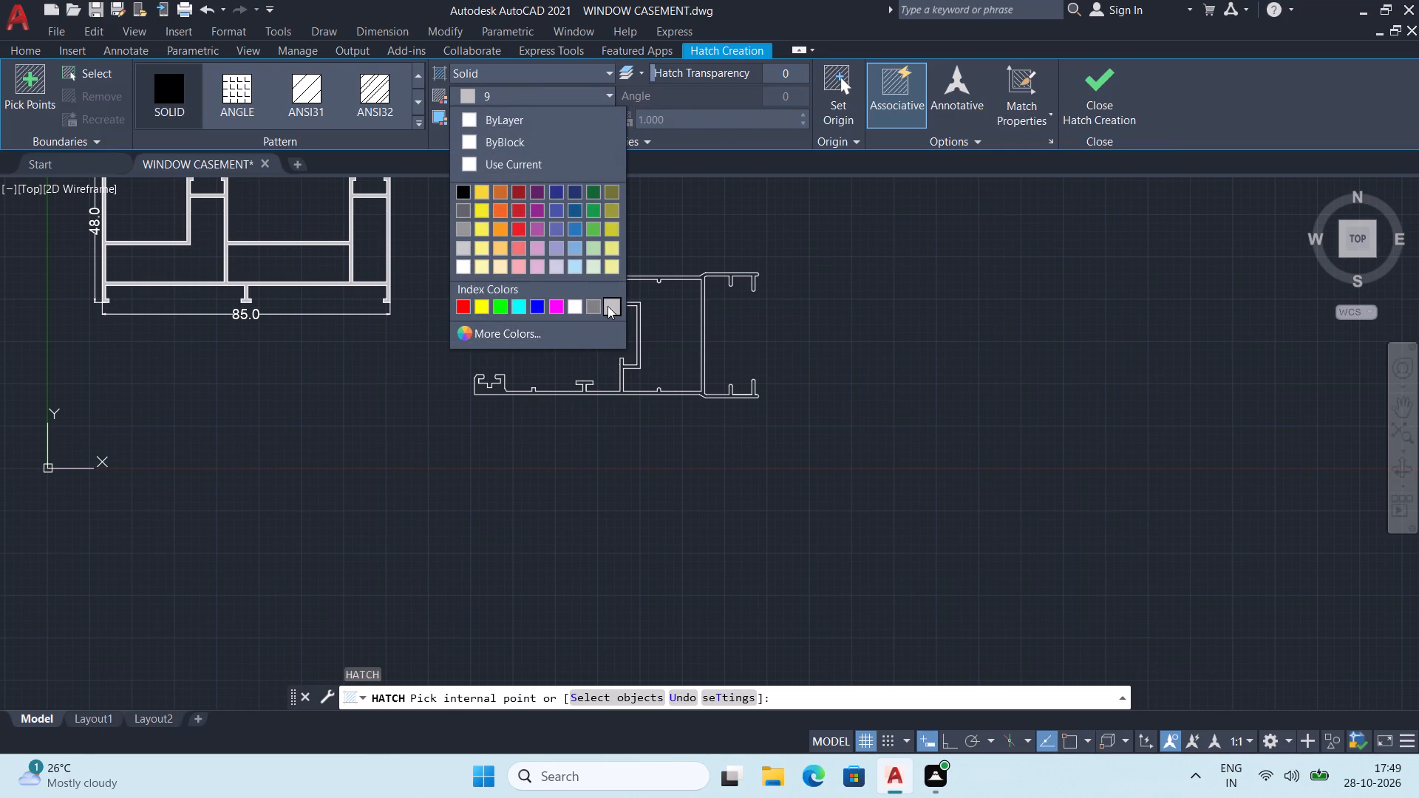
{"action": "scroll", "coordinate": [585, 444], "scroll_direction": "up", "scroll_amount": 3}
{"action": "middle_click_drag", "start_coordinate": [581, 426], "coordinate": [598, 501]}
{"action": "scroll", "coordinate": [608, 479], "scroll_direction": "down", "scroll_amount": 2}
{"action": "middle_click_drag", "start_coordinate": [624, 473], "coordinate": [624, 474]}
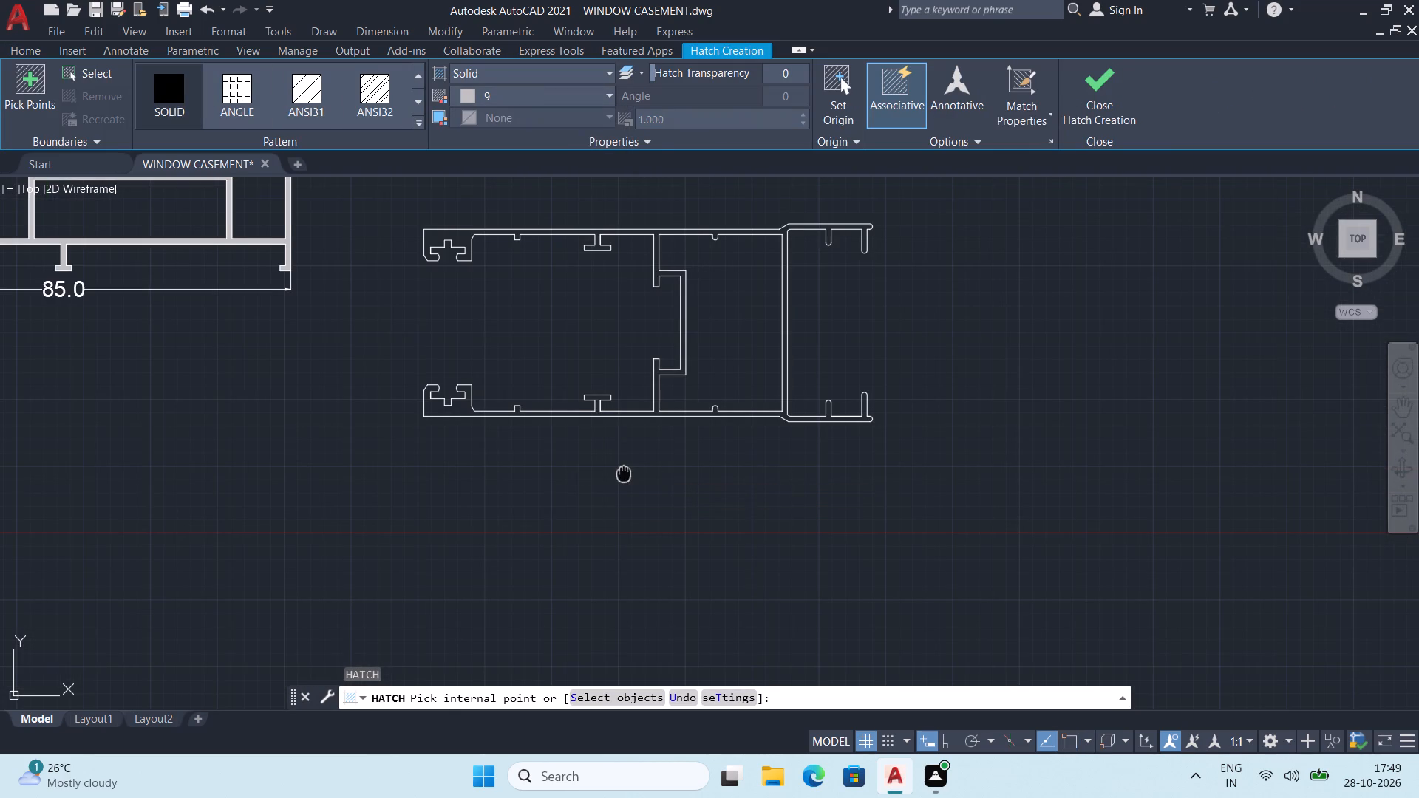
{"action": "middle_click_drag", "start_coordinate": [624, 474], "coordinate": [613, 480]}
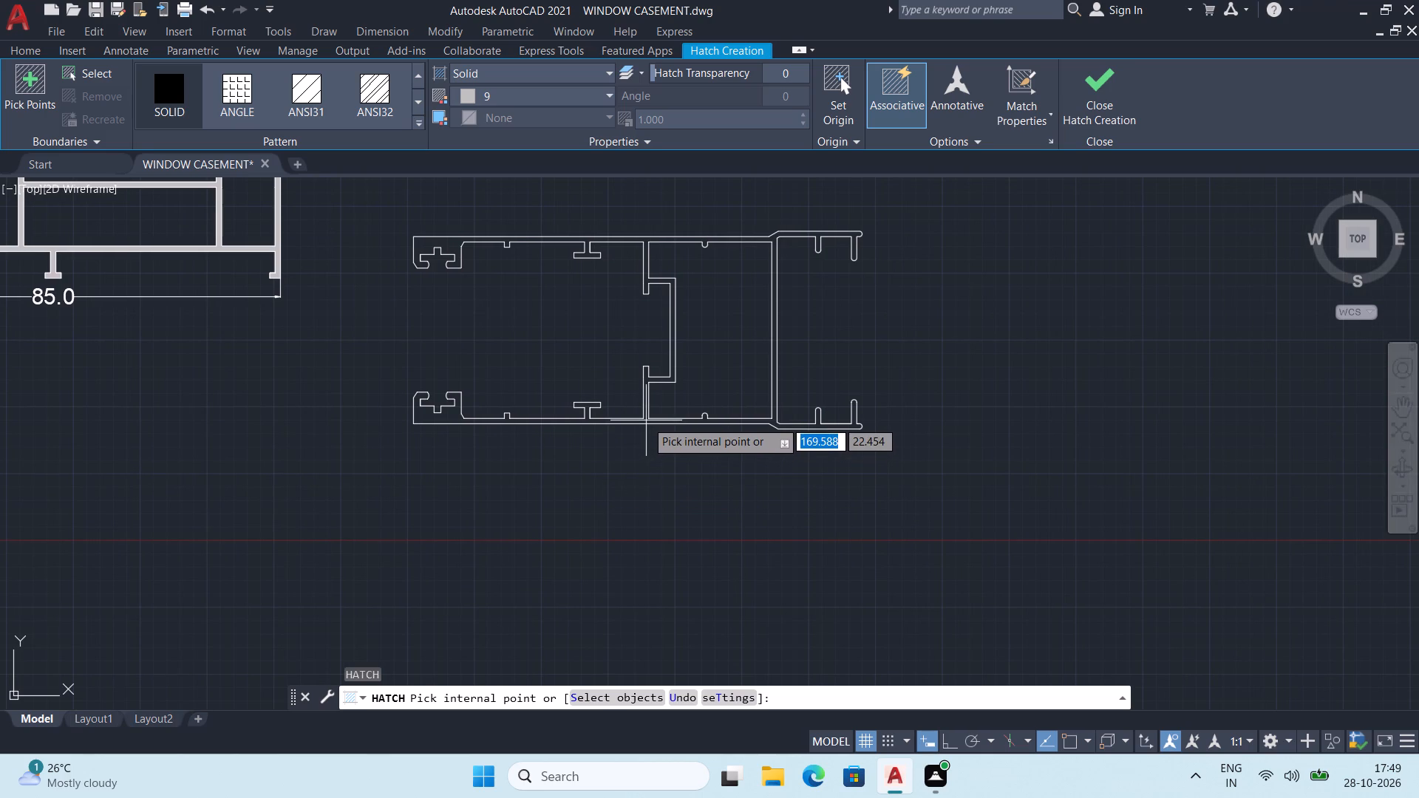
{"action": "left_click", "coordinate": [646, 420]}
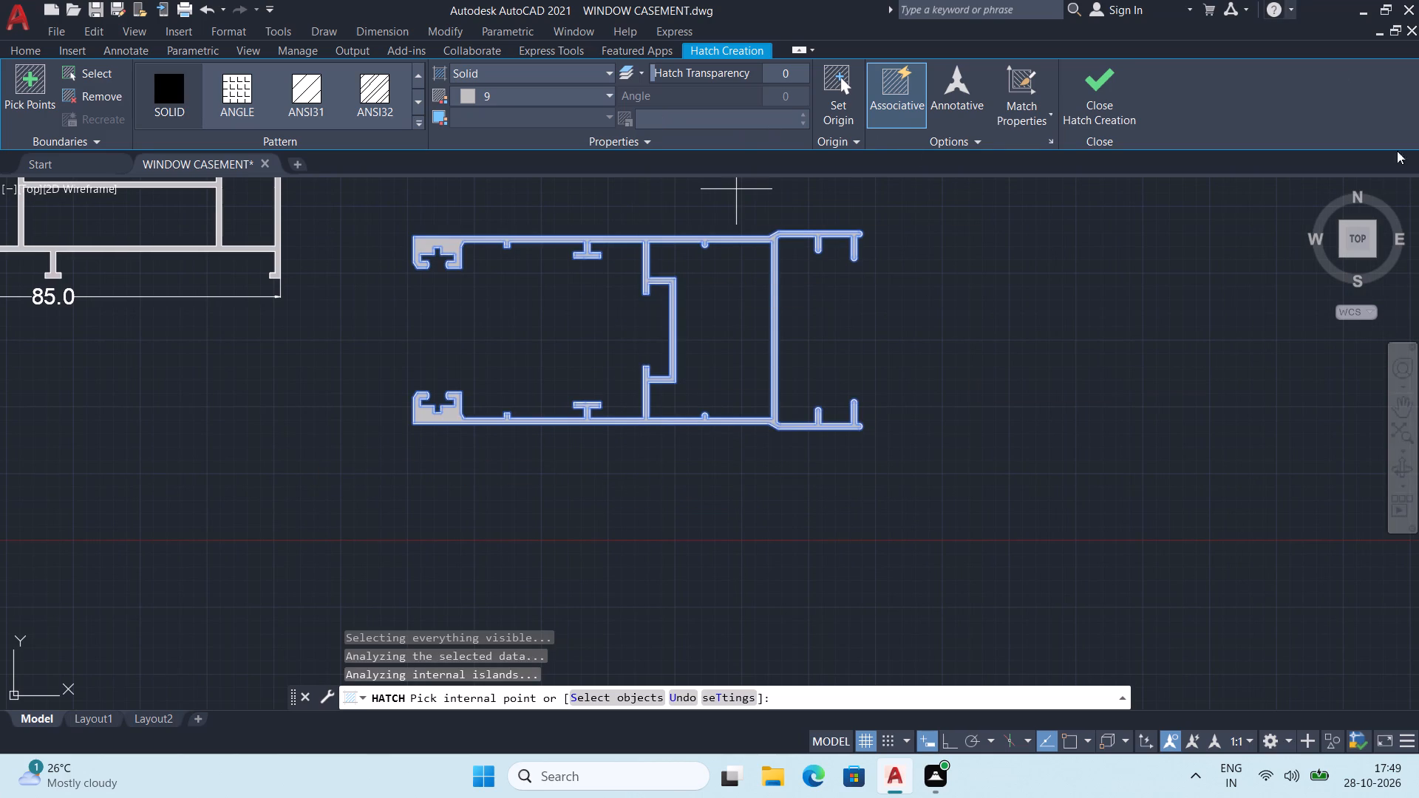
{"action": "left_click", "coordinate": [1115, 104]}
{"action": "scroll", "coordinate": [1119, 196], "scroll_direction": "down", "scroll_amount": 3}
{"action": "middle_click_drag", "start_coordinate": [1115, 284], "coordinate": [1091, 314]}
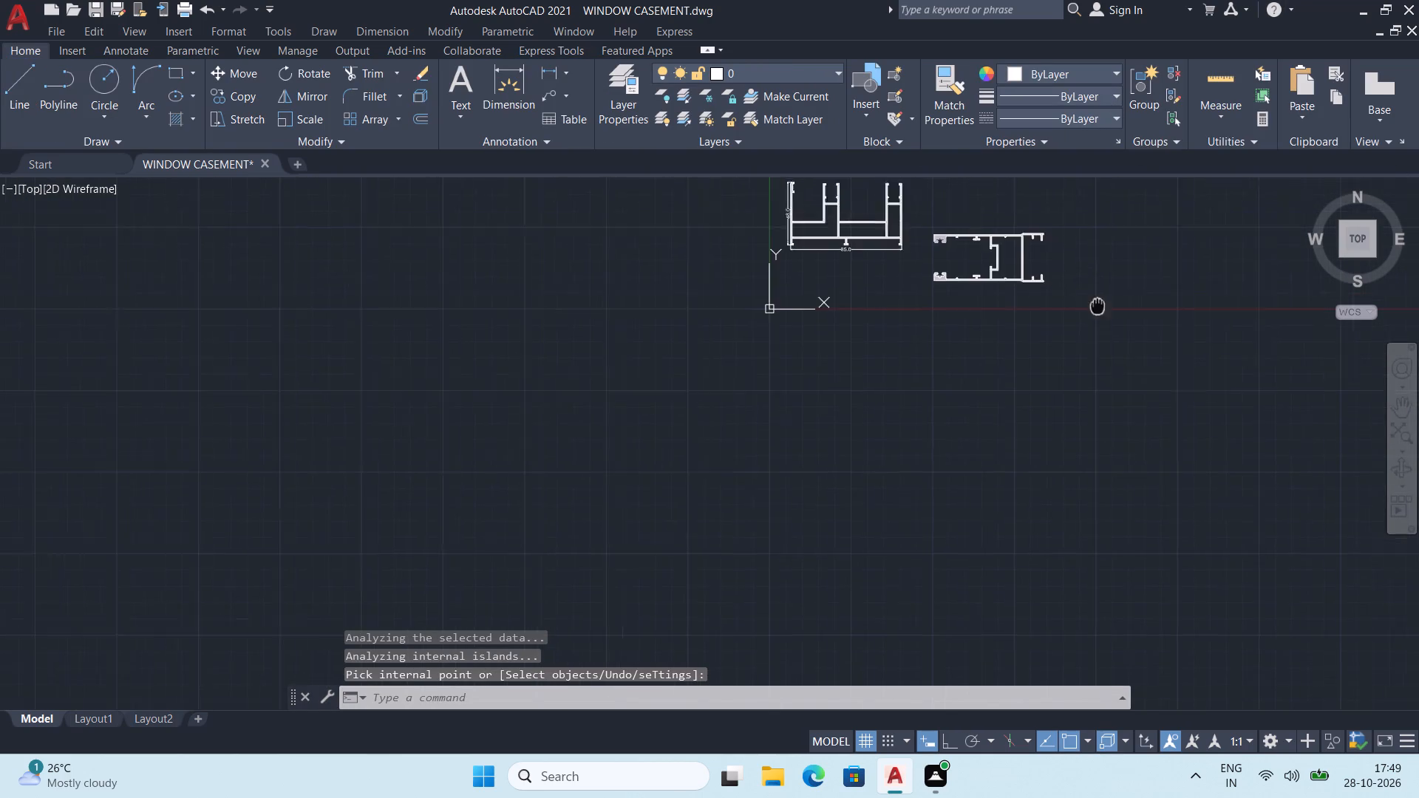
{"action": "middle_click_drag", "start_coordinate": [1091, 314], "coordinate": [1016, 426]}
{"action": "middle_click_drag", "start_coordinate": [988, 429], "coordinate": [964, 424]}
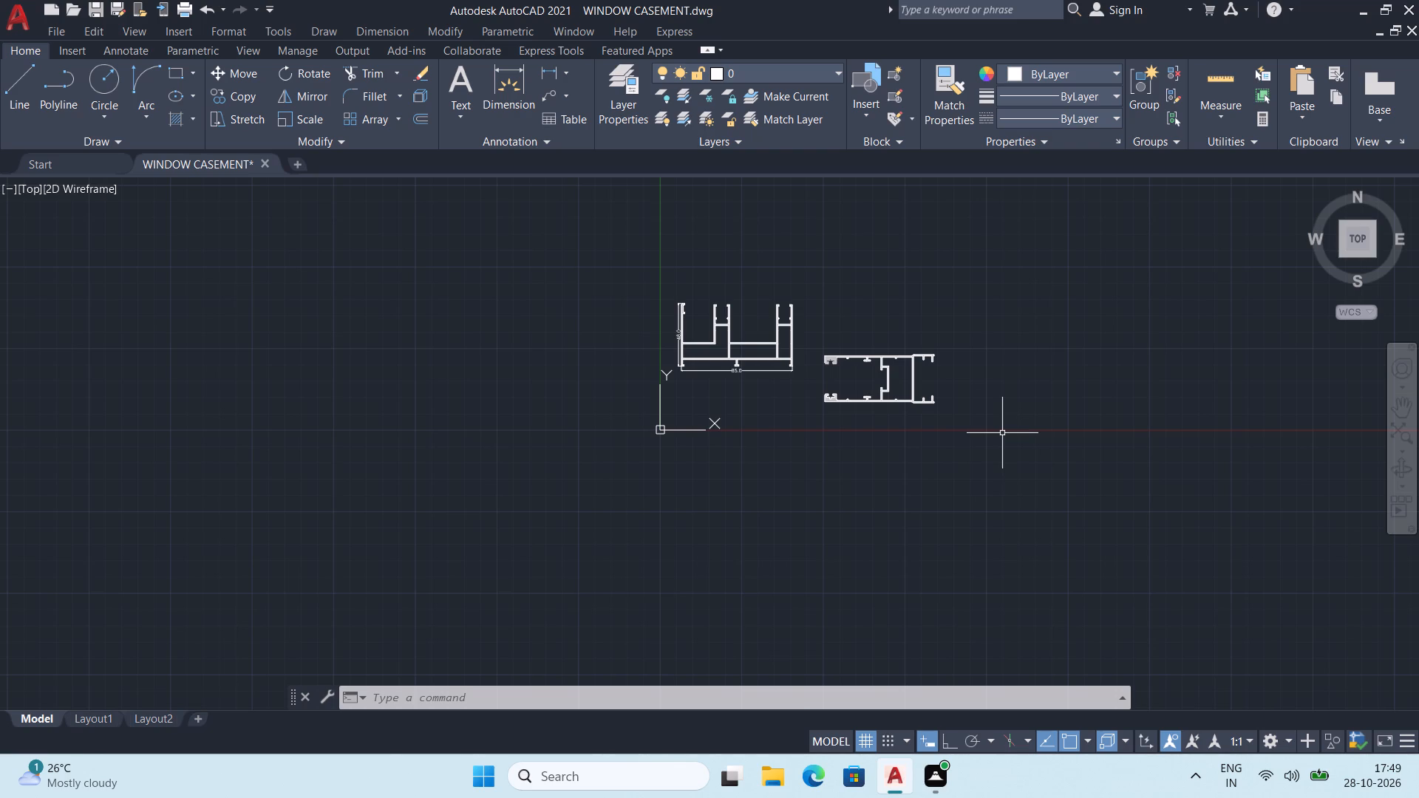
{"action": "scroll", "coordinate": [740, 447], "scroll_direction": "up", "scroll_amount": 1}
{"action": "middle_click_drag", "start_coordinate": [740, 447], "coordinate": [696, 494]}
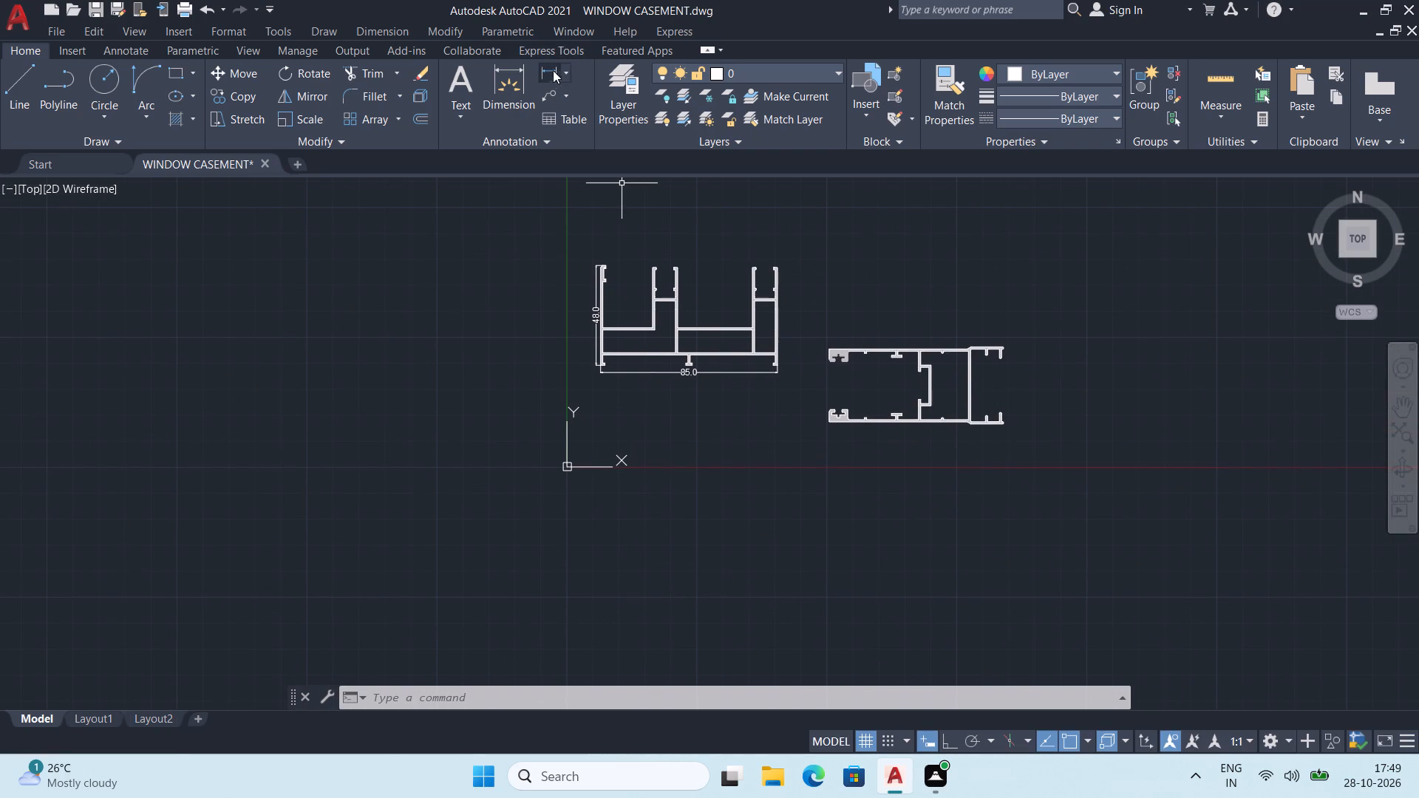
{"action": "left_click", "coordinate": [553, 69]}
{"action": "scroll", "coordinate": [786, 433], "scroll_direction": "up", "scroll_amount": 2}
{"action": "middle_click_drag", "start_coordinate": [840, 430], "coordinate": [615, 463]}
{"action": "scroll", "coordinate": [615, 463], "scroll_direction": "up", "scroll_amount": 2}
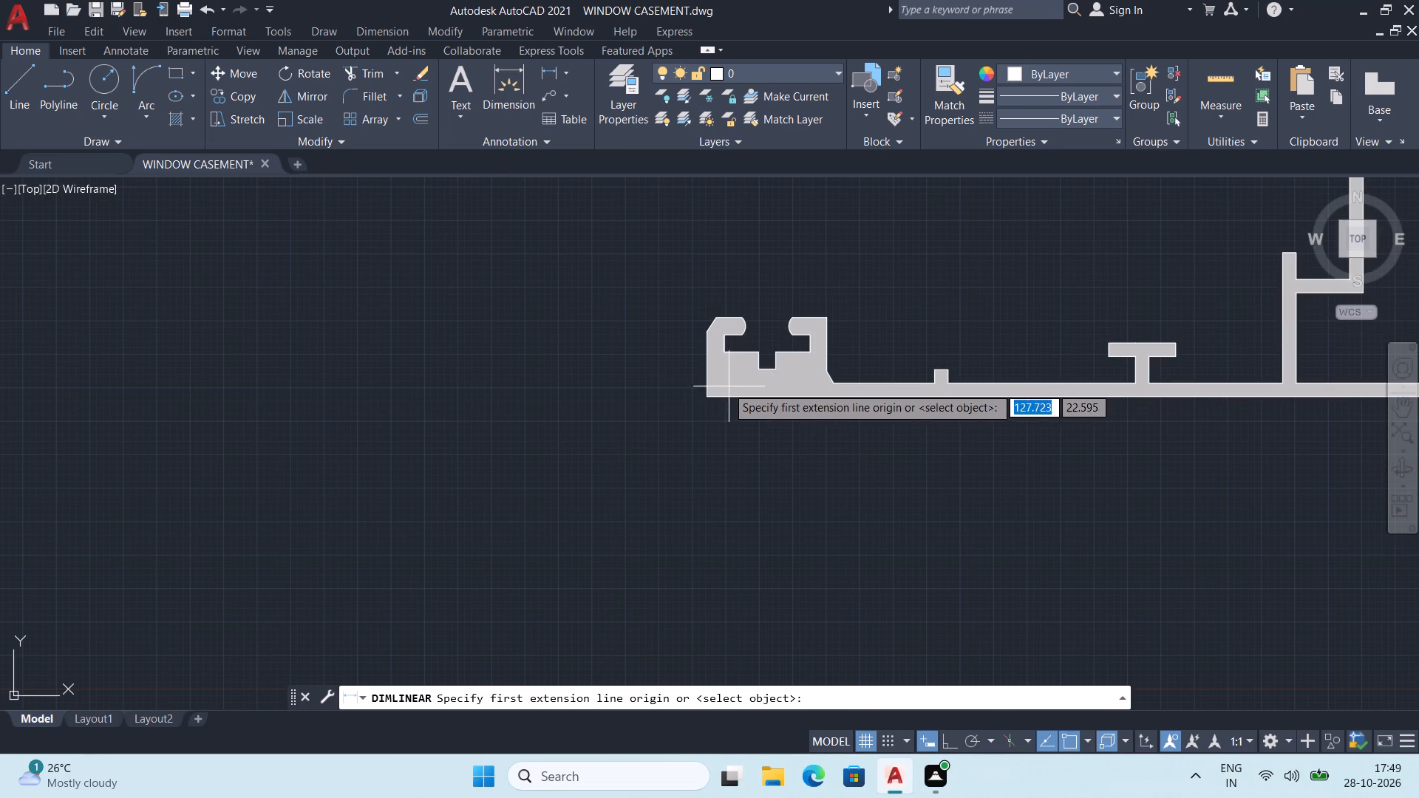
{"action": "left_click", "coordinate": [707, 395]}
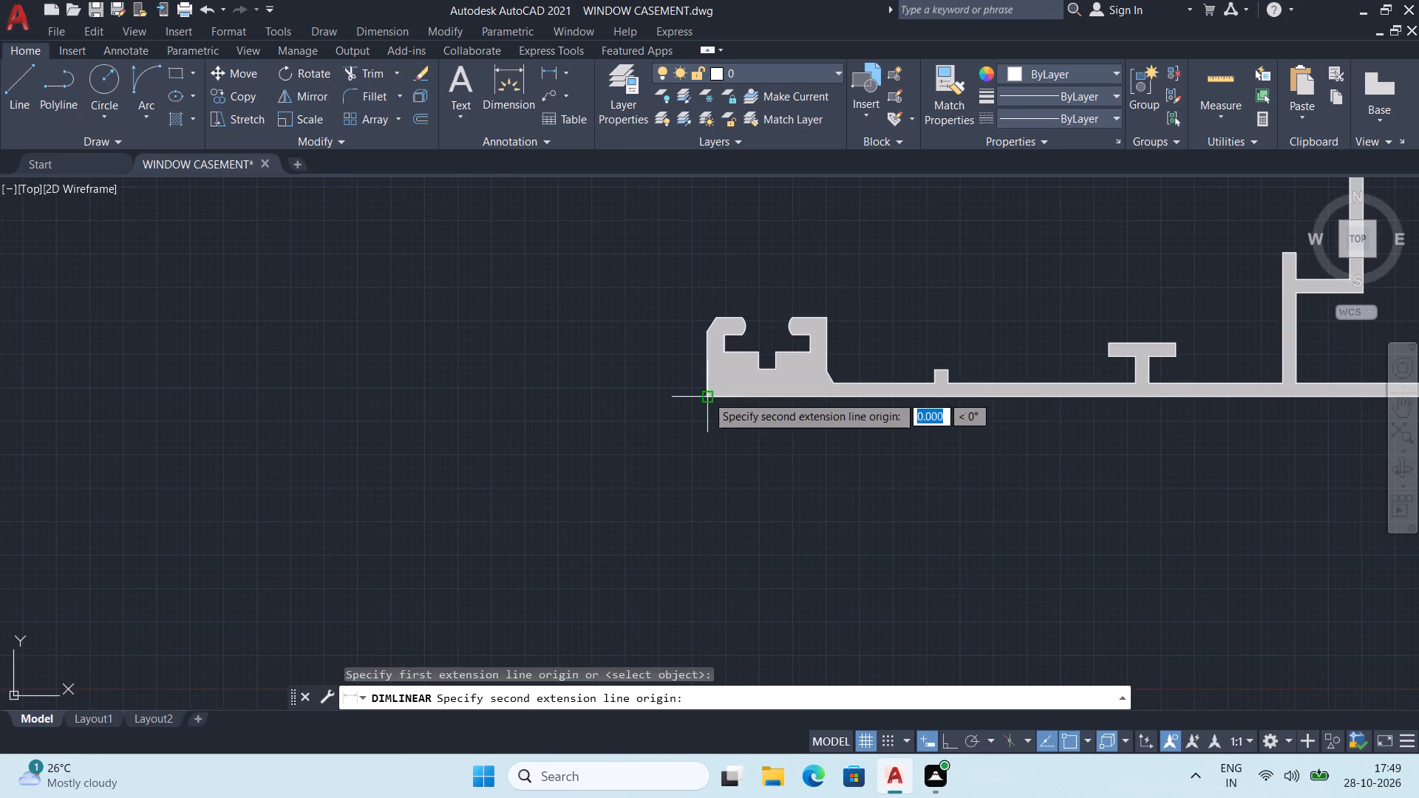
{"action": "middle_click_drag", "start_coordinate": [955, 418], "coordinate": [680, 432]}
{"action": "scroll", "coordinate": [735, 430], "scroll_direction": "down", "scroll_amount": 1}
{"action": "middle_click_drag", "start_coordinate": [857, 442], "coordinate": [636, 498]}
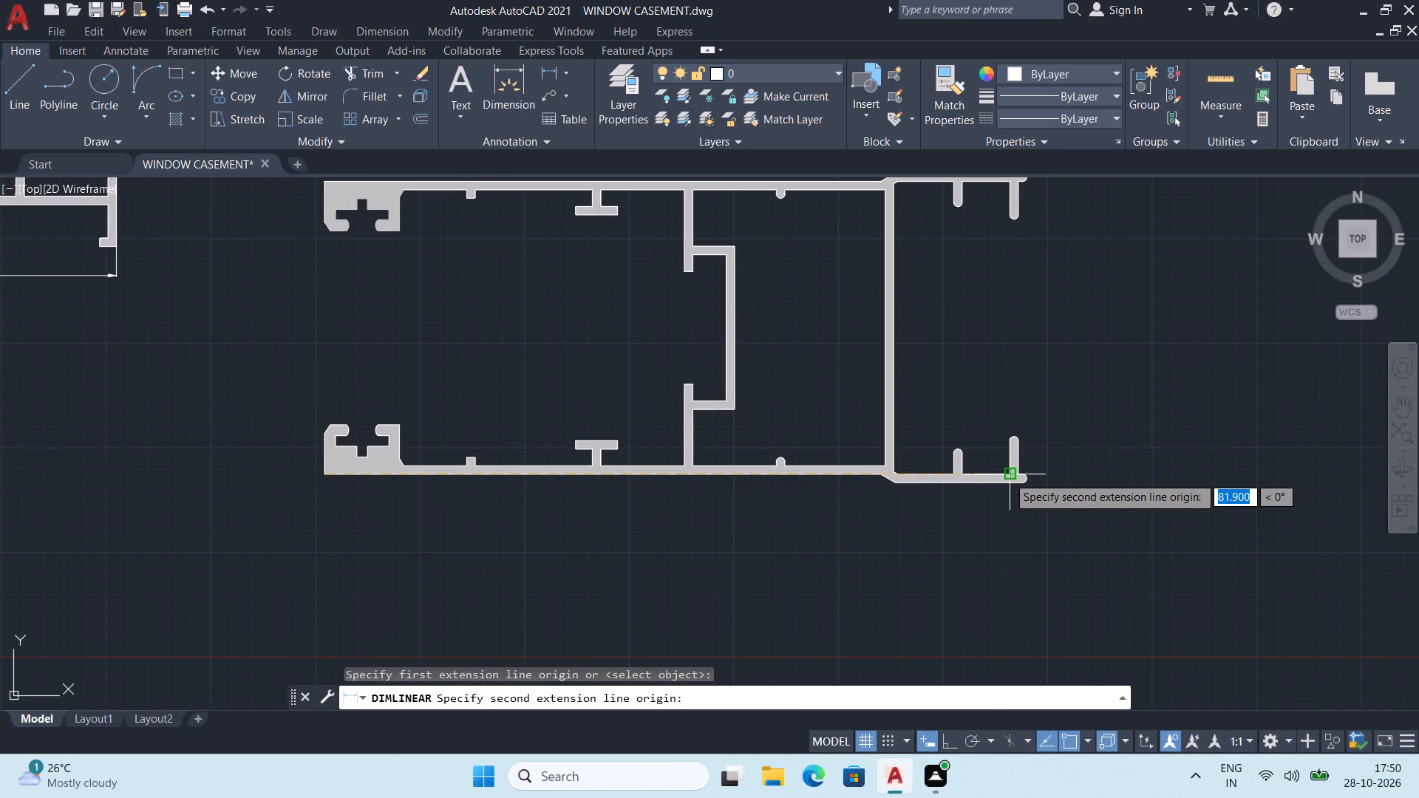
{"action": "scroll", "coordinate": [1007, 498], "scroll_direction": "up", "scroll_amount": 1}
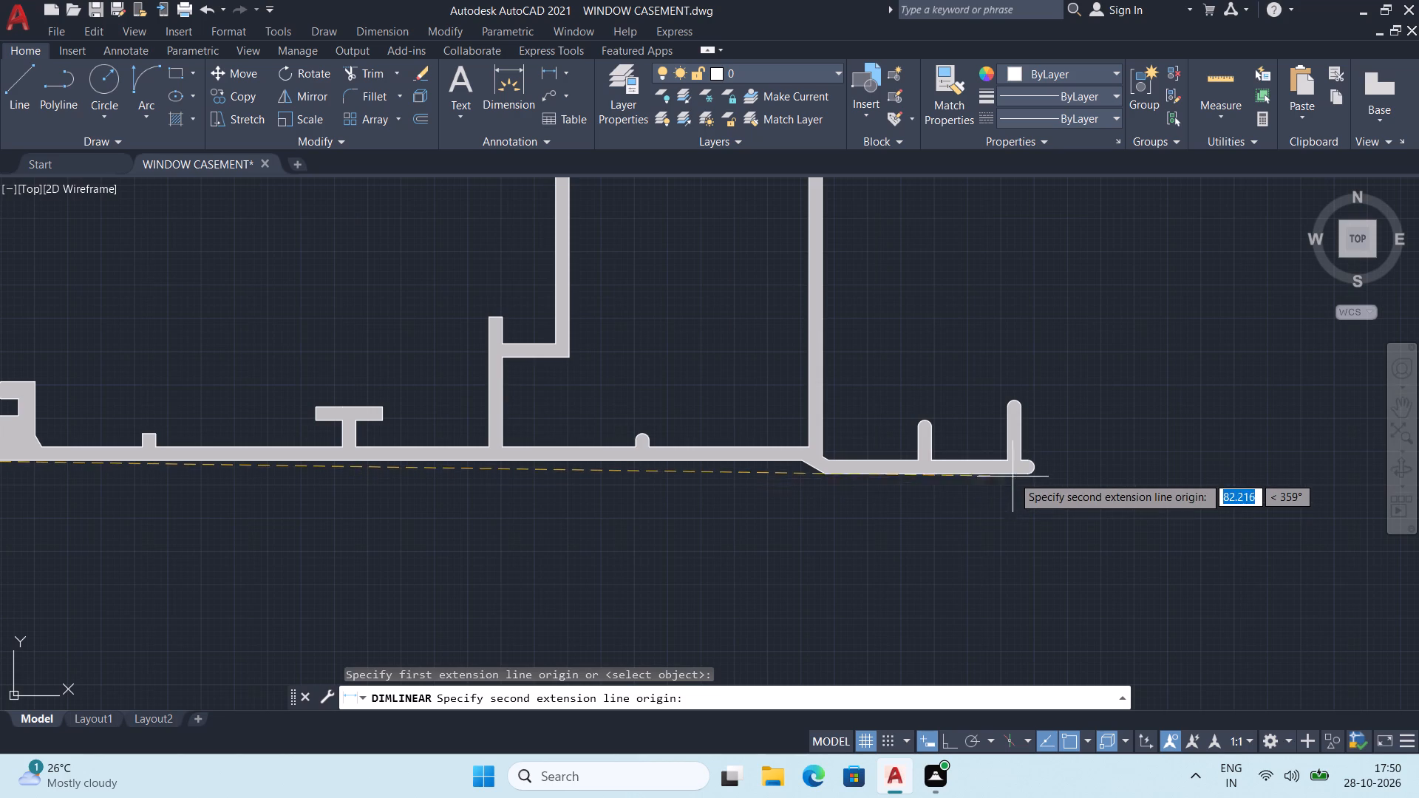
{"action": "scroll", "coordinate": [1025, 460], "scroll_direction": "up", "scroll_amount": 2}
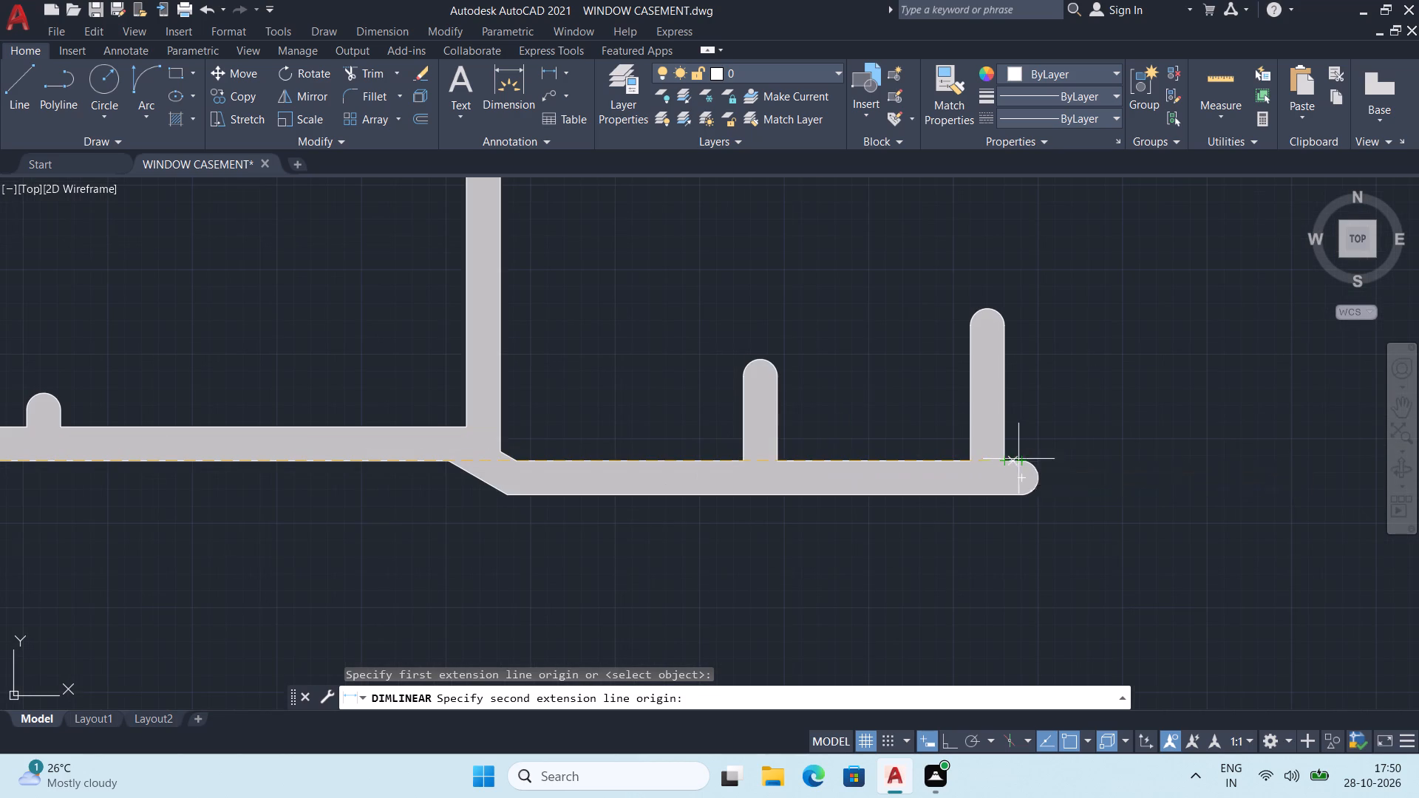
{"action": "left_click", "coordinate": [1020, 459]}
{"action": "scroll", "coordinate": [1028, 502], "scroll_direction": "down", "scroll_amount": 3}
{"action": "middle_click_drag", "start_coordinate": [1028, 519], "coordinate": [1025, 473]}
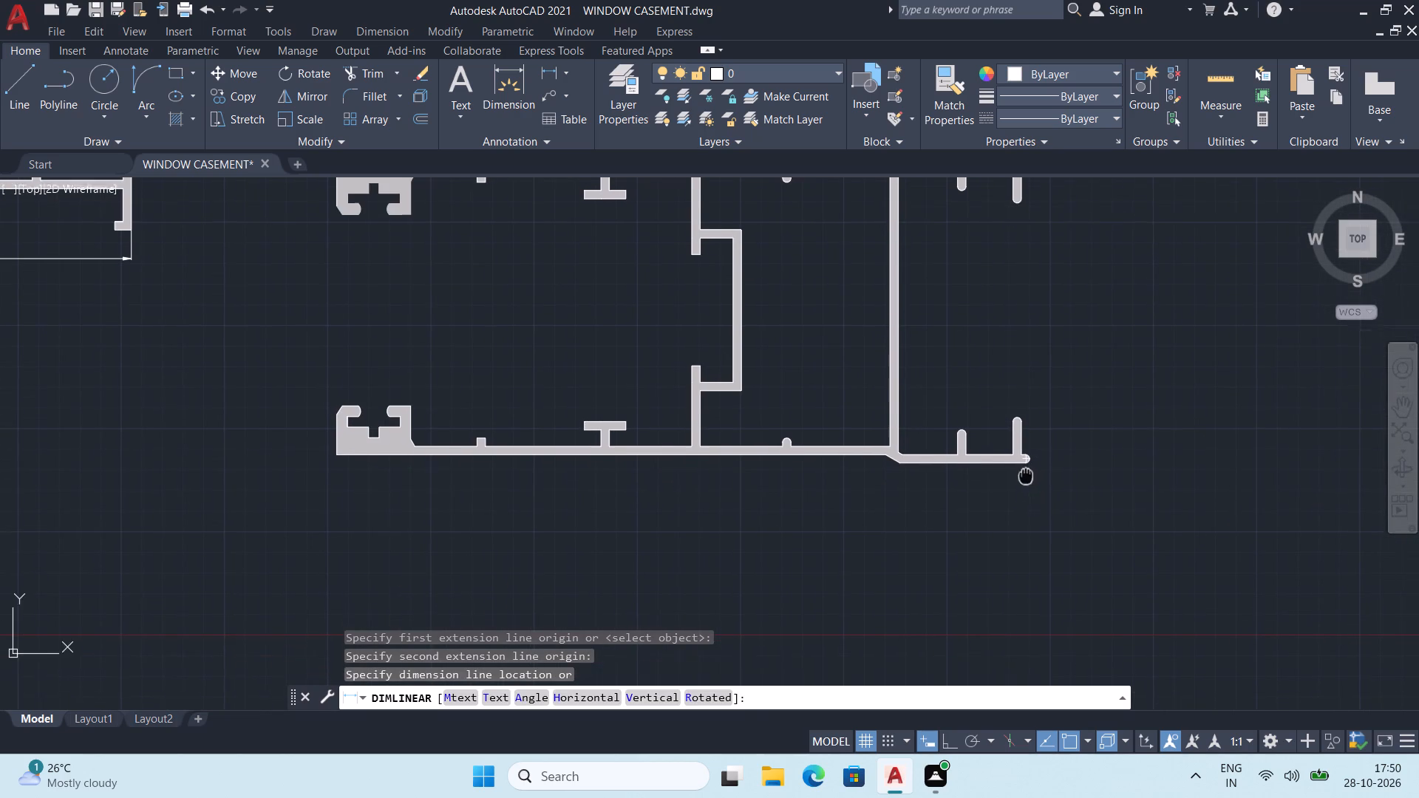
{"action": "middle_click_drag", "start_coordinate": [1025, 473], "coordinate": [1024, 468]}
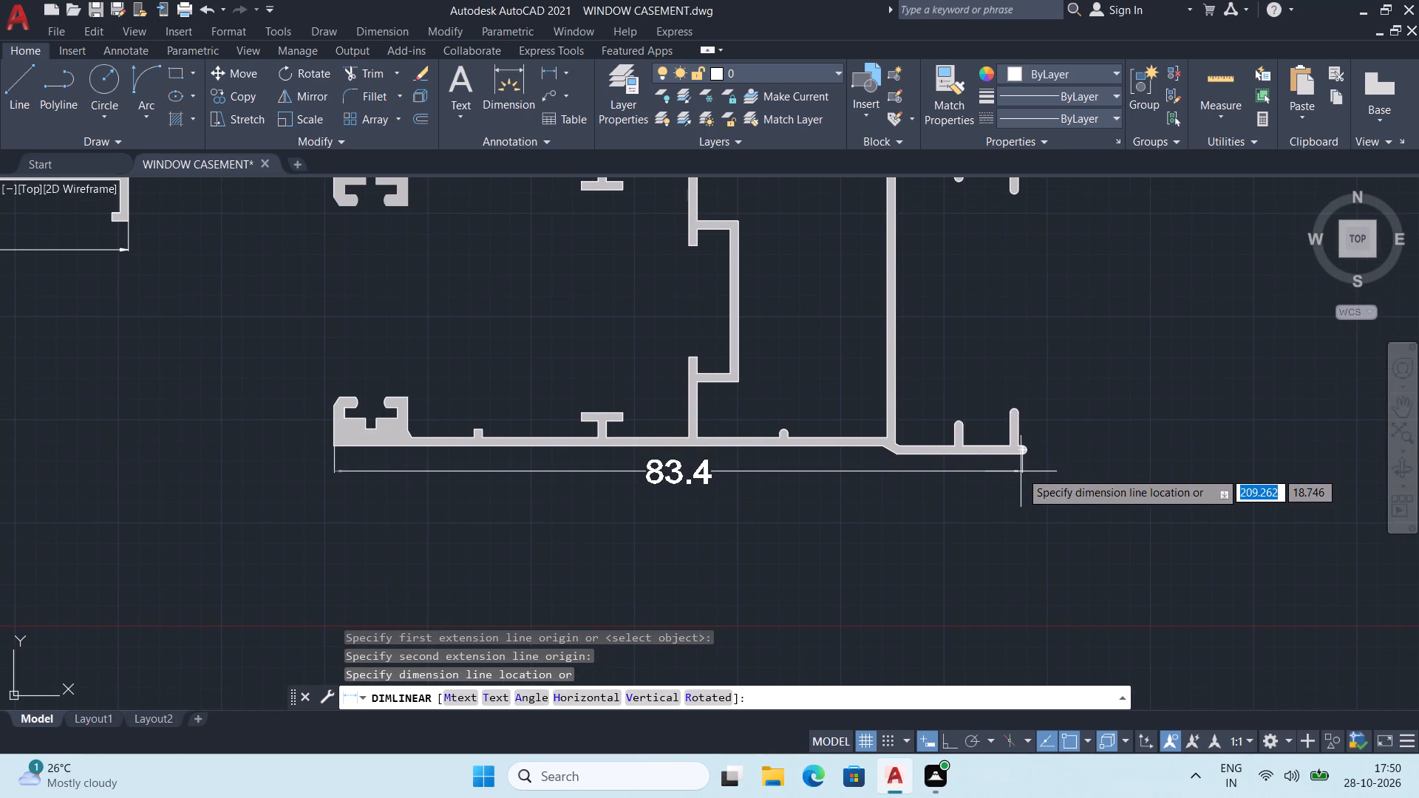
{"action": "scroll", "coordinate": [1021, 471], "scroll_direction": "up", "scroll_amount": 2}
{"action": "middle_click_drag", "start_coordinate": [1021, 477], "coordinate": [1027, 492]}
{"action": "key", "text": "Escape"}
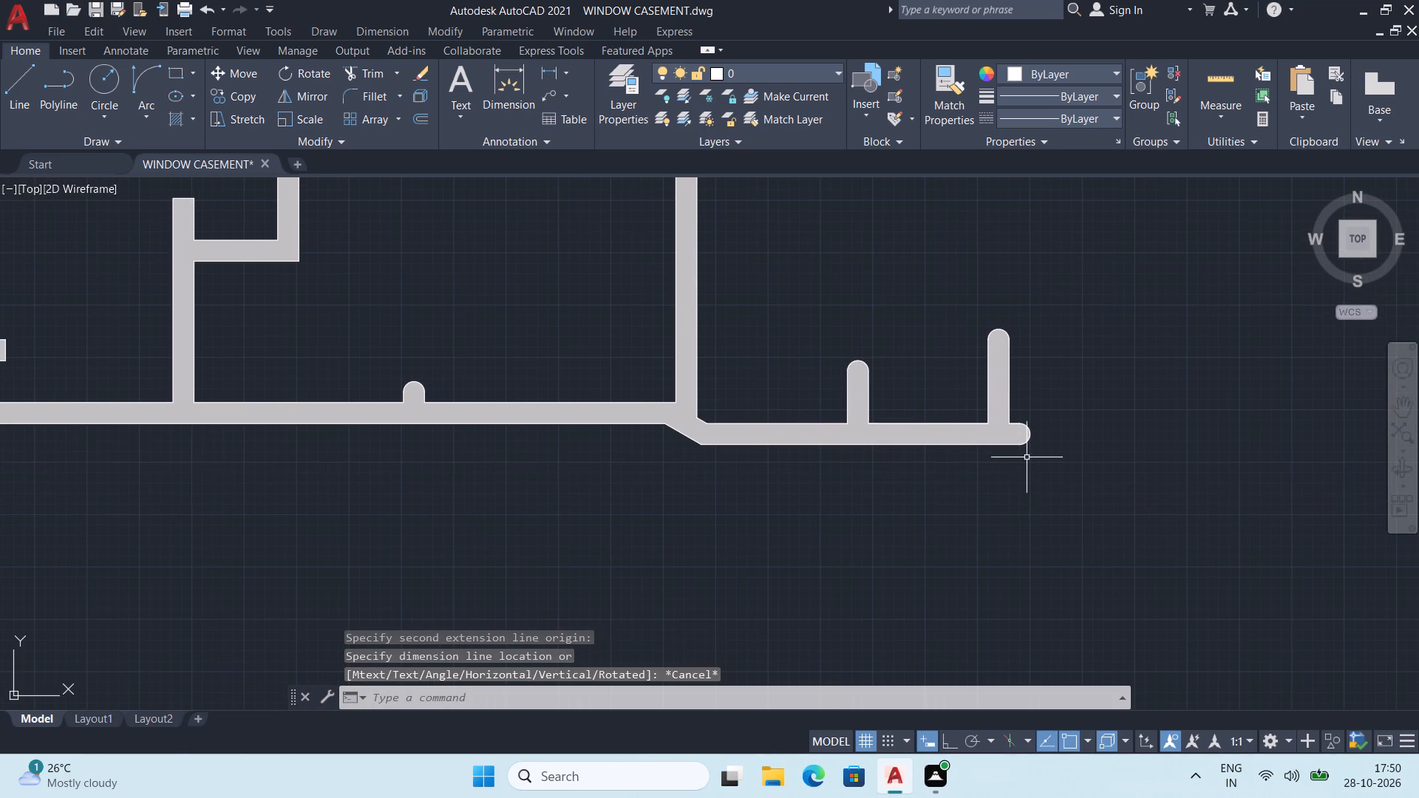
Add a horizontal linear dimension below the second profile, spanning from the bottom flange's rounded tip to the profile's left edge.
{"action": "scroll", "coordinate": [1010, 460], "scroll_direction": "down", "scroll_amount": 2}
{"action": "middle_click_drag", "start_coordinate": [1010, 460], "coordinate": [1027, 461]}
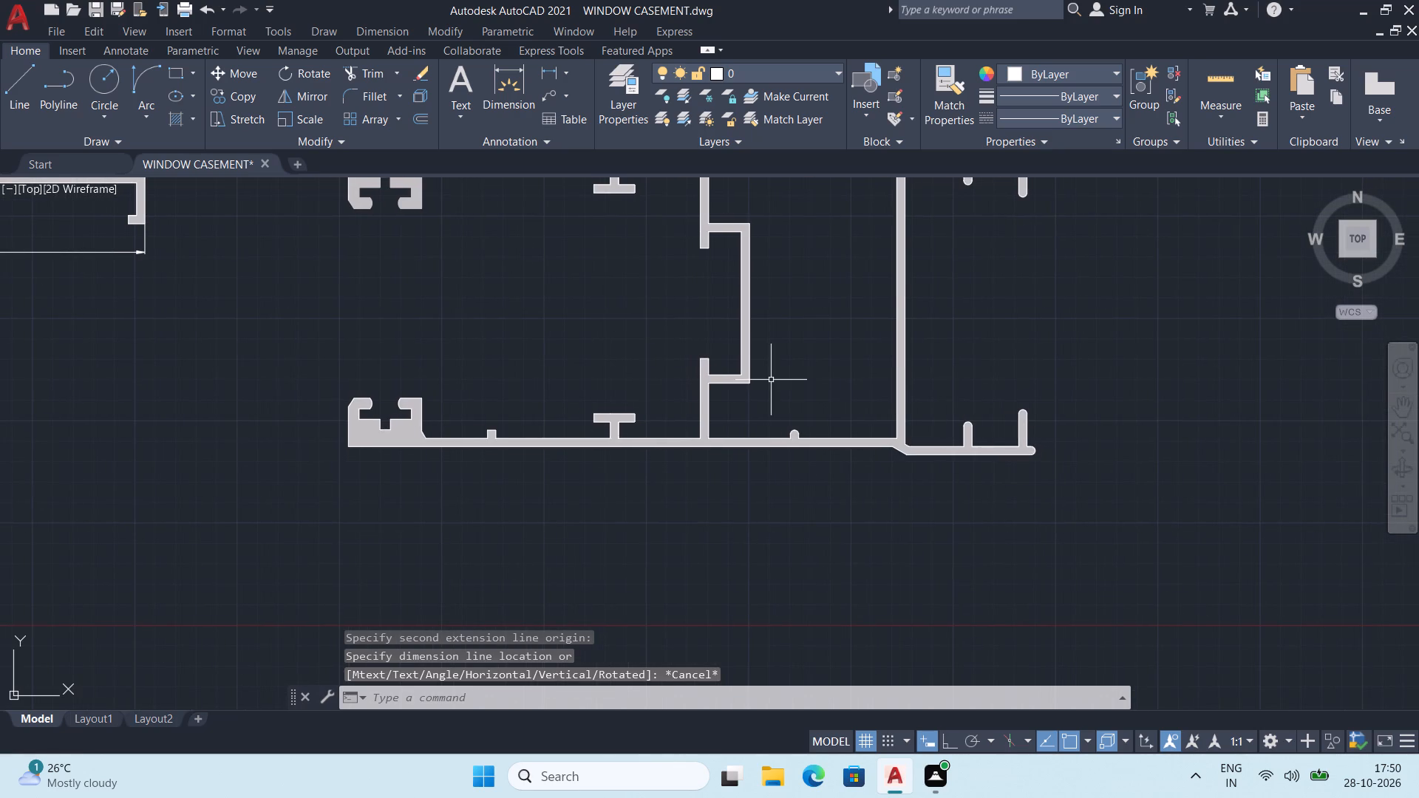
{"action": "key", "text": "space"}
{"action": "scroll", "coordinate": [1009, 465], "scroll_direction": "up", "scroll_amount": 2}
{"action": "middle_click_drag", "start_coordinate": [1030, 452], "coordinate": [1035, 485]}
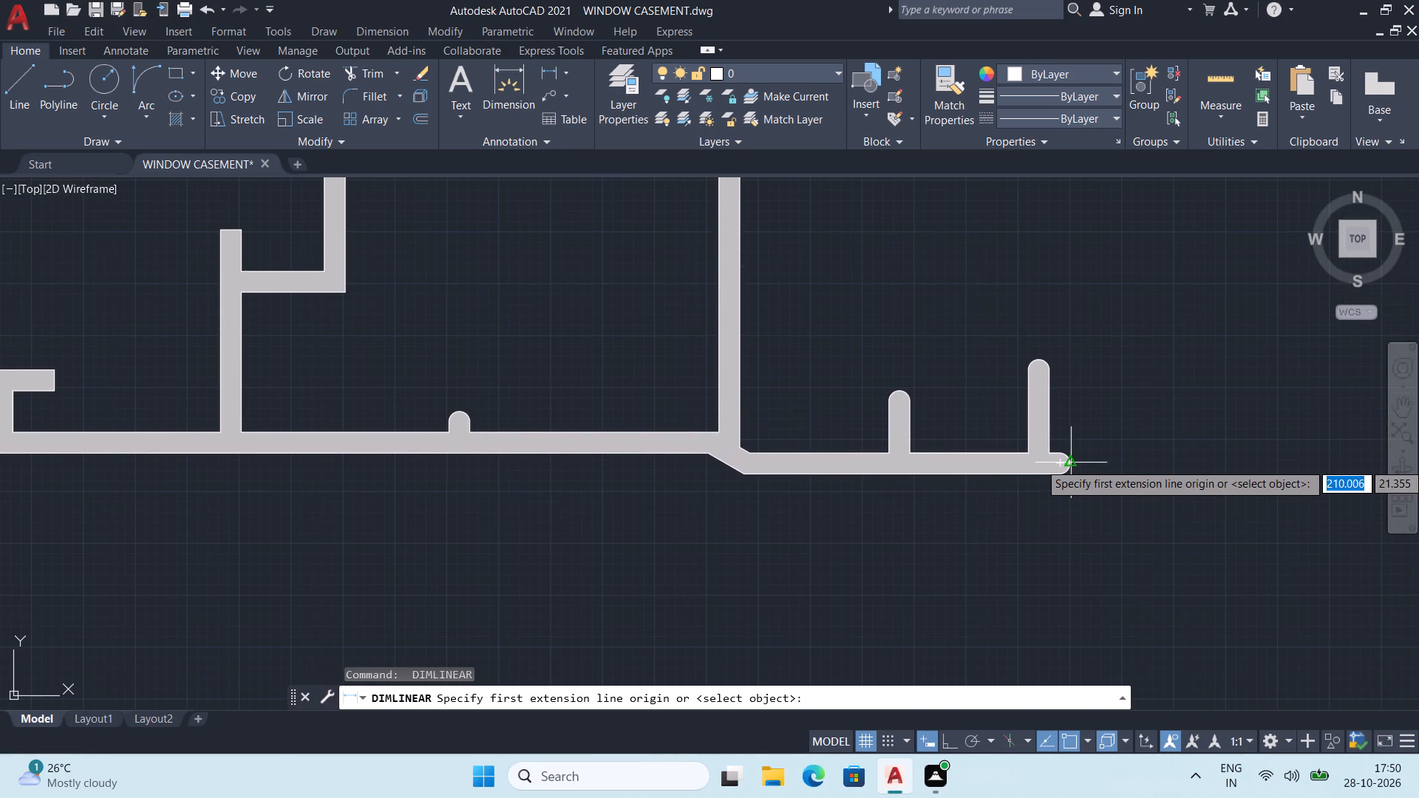
{"action": "left_click", "coordinate": [1072, 463]}
{"action": "scroll", "coordinate": [586, 457], "scroll_direction": "down", "scroll_amount": 1}
{"action": "middle_click_drag", "start_coordinate": [457, 457], "coordinate": [909, 482]}
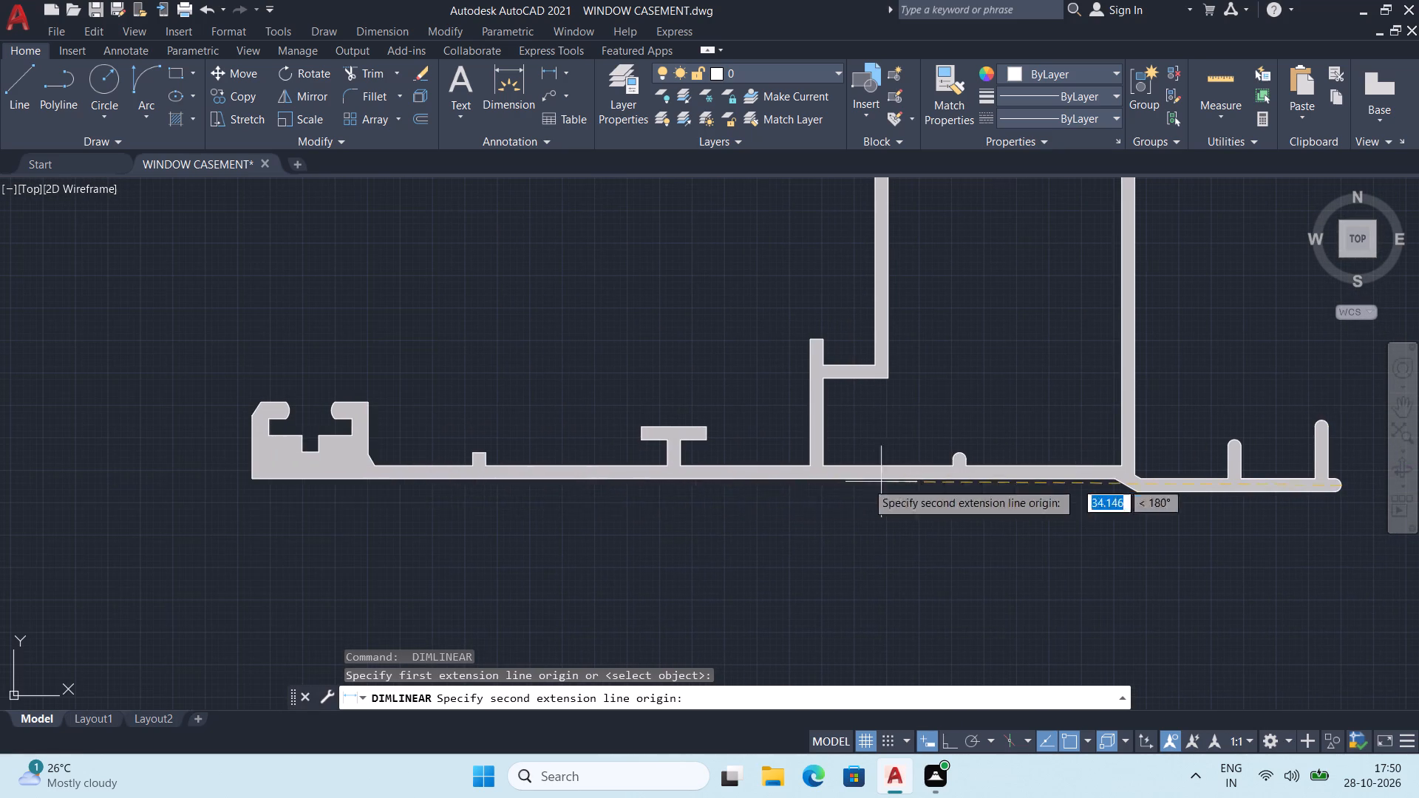
{"action": "scroll", "coordinate": [248, 485], "scroll_direction": "up", "scroll_amount": 2}
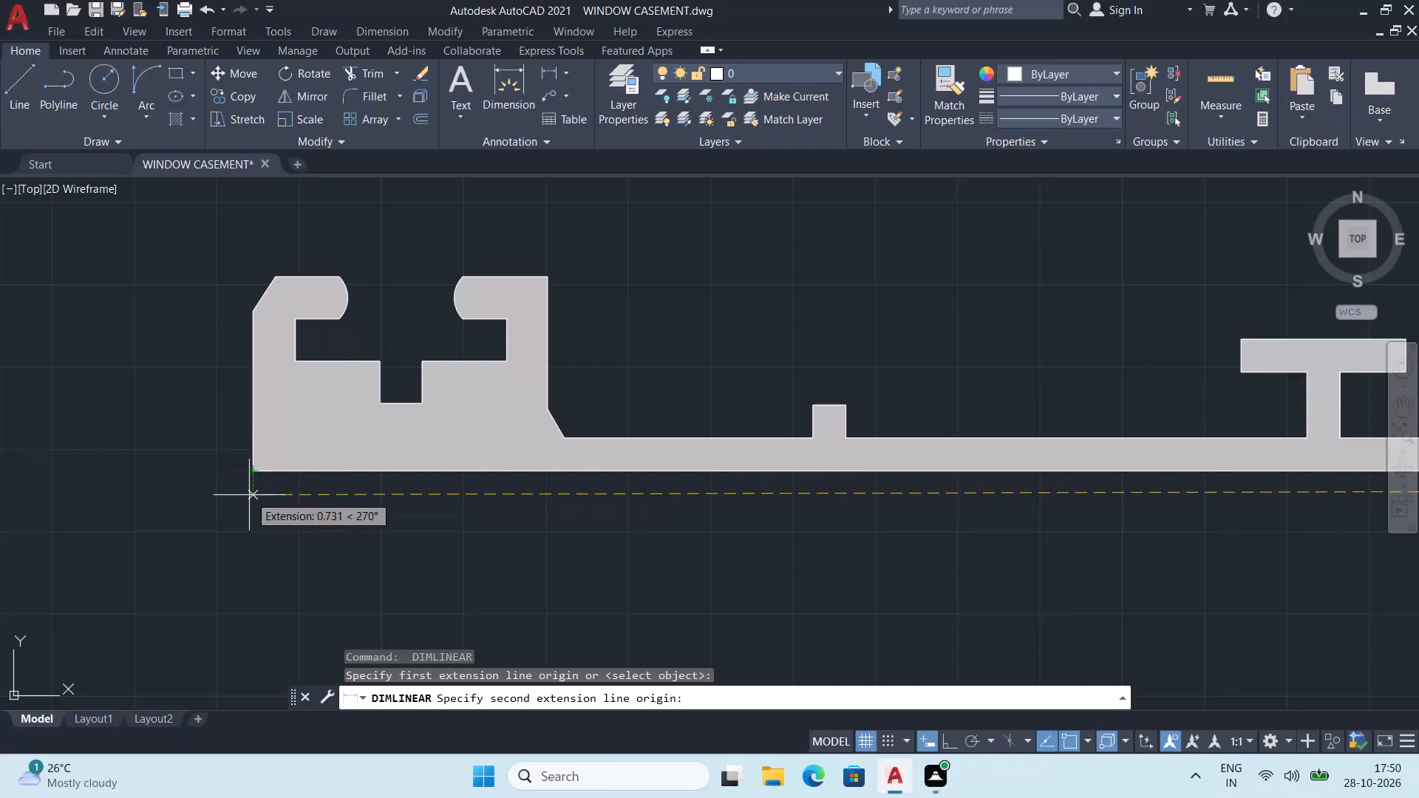
{"action": "left_click", "coordinate": [249, 495]}
{"action": "scroll", "coordinate": [249, 495], "scroll_direction": "down", "scroll_amount": 3}
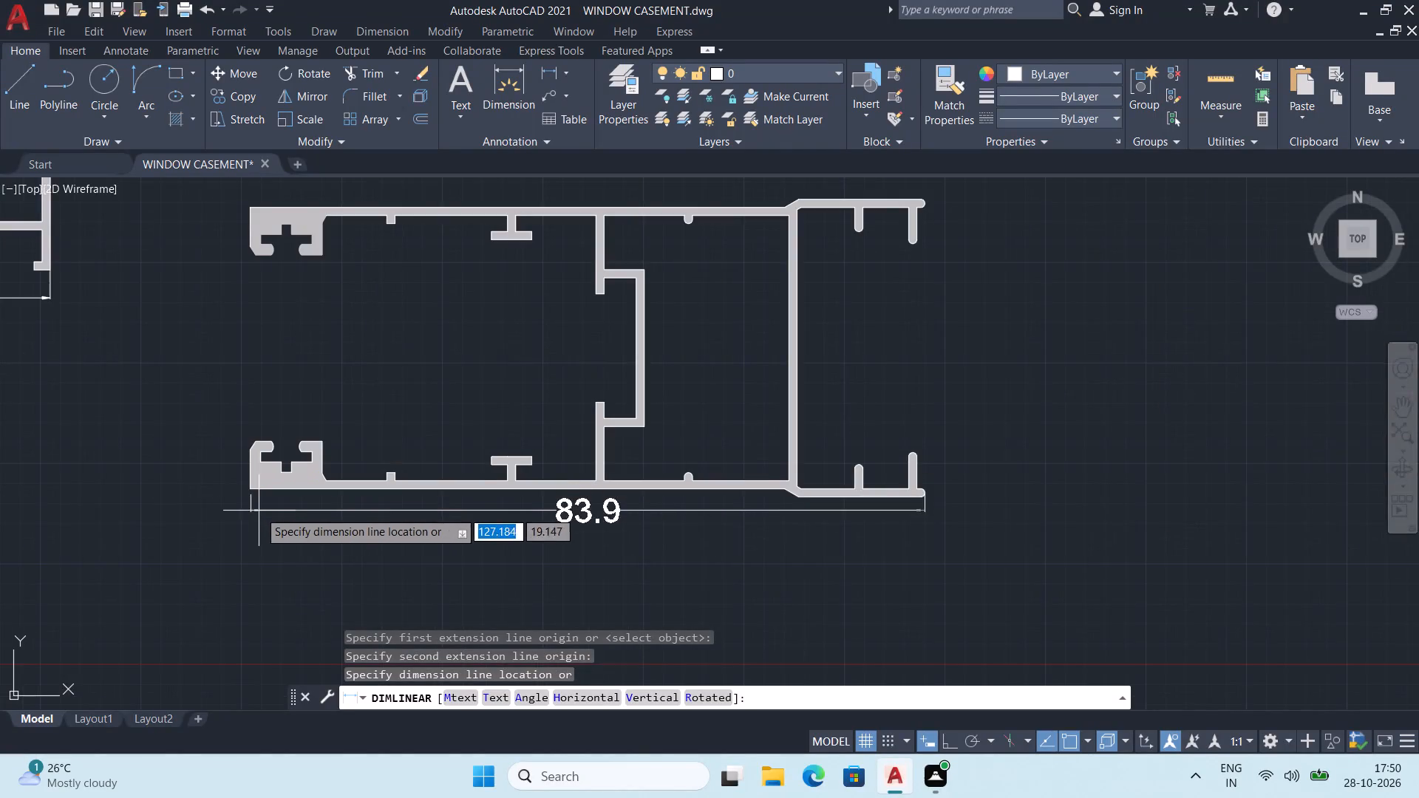
{"action": "middle_click_drag", "start_coordinate": [259, 514], "coordinate": [271, 468]}
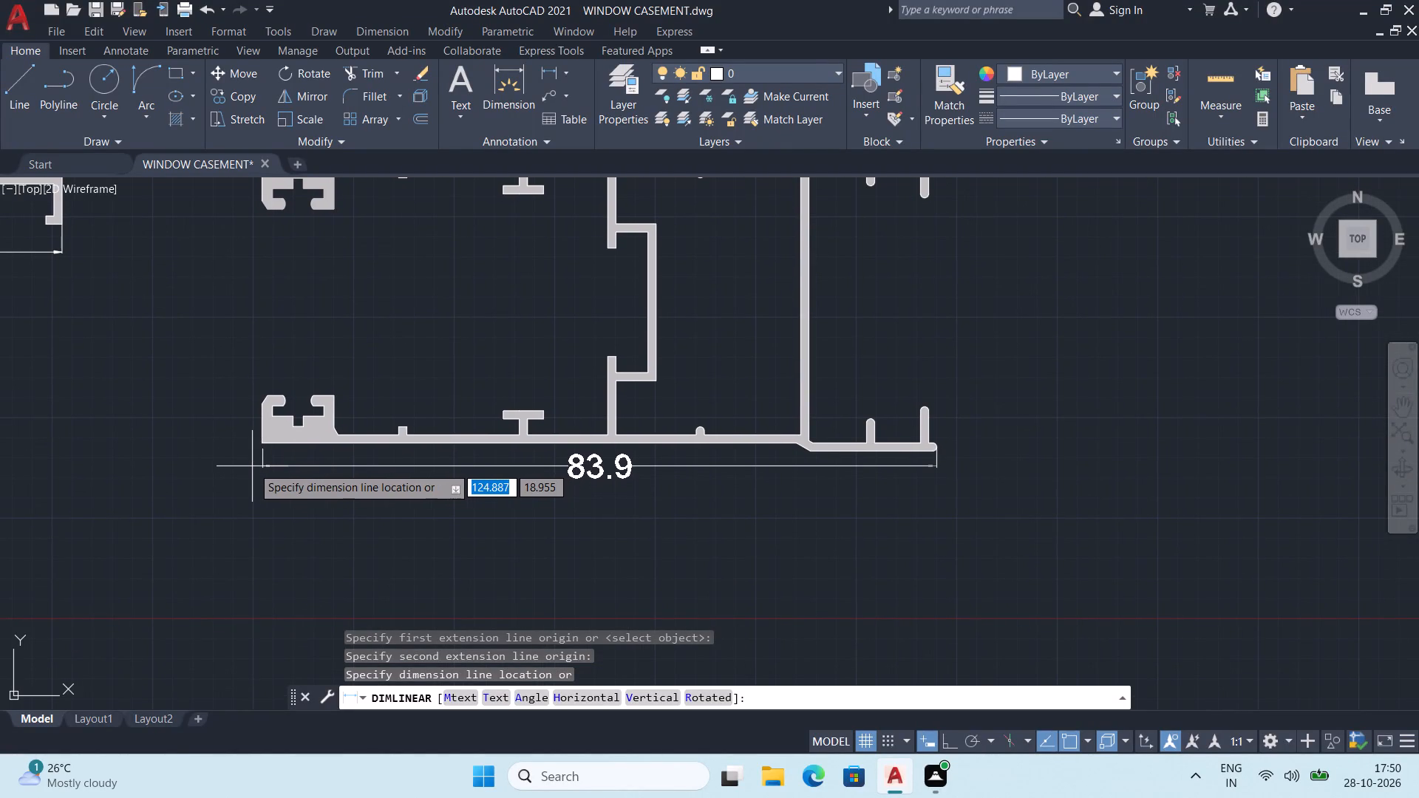
{"action": "left_click", "coordinate": [252, 466]}
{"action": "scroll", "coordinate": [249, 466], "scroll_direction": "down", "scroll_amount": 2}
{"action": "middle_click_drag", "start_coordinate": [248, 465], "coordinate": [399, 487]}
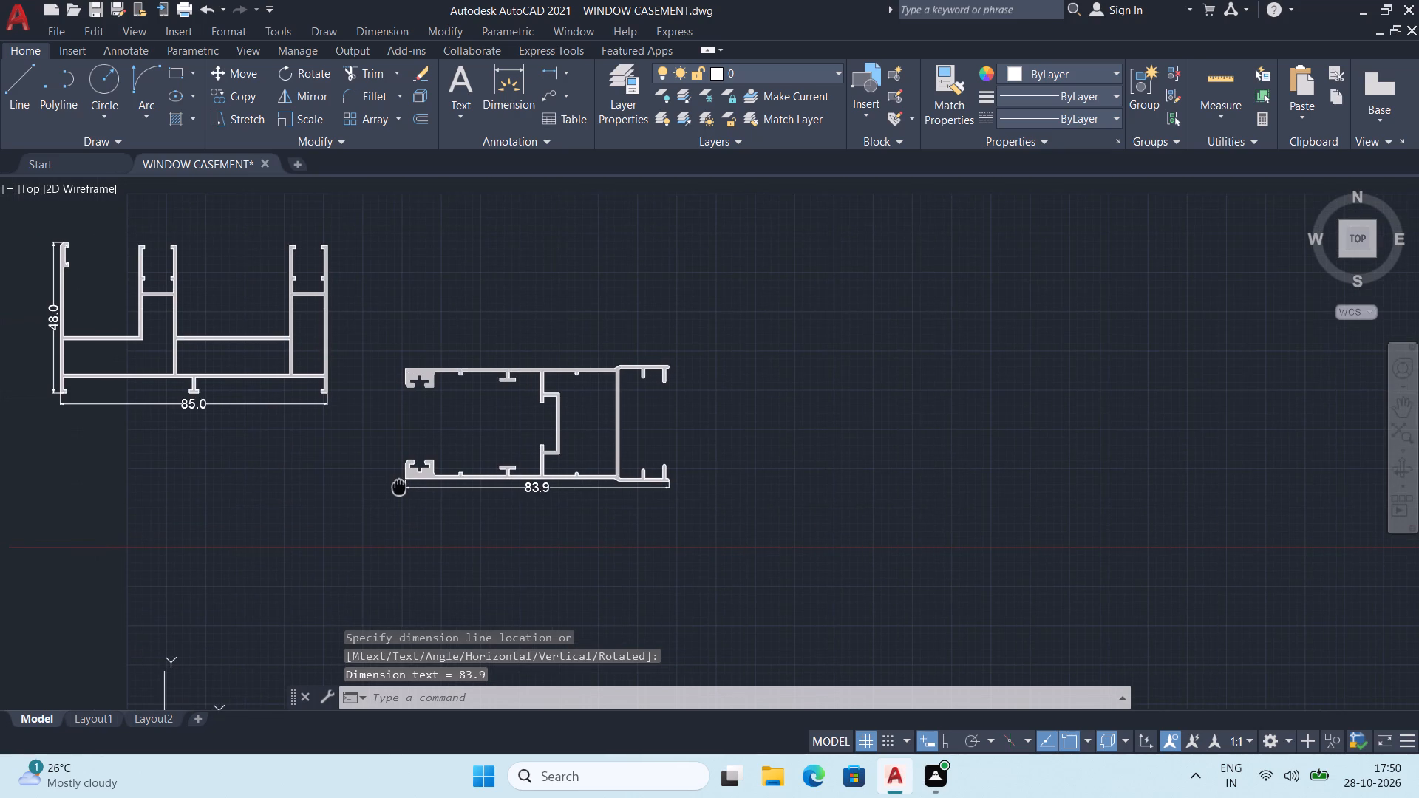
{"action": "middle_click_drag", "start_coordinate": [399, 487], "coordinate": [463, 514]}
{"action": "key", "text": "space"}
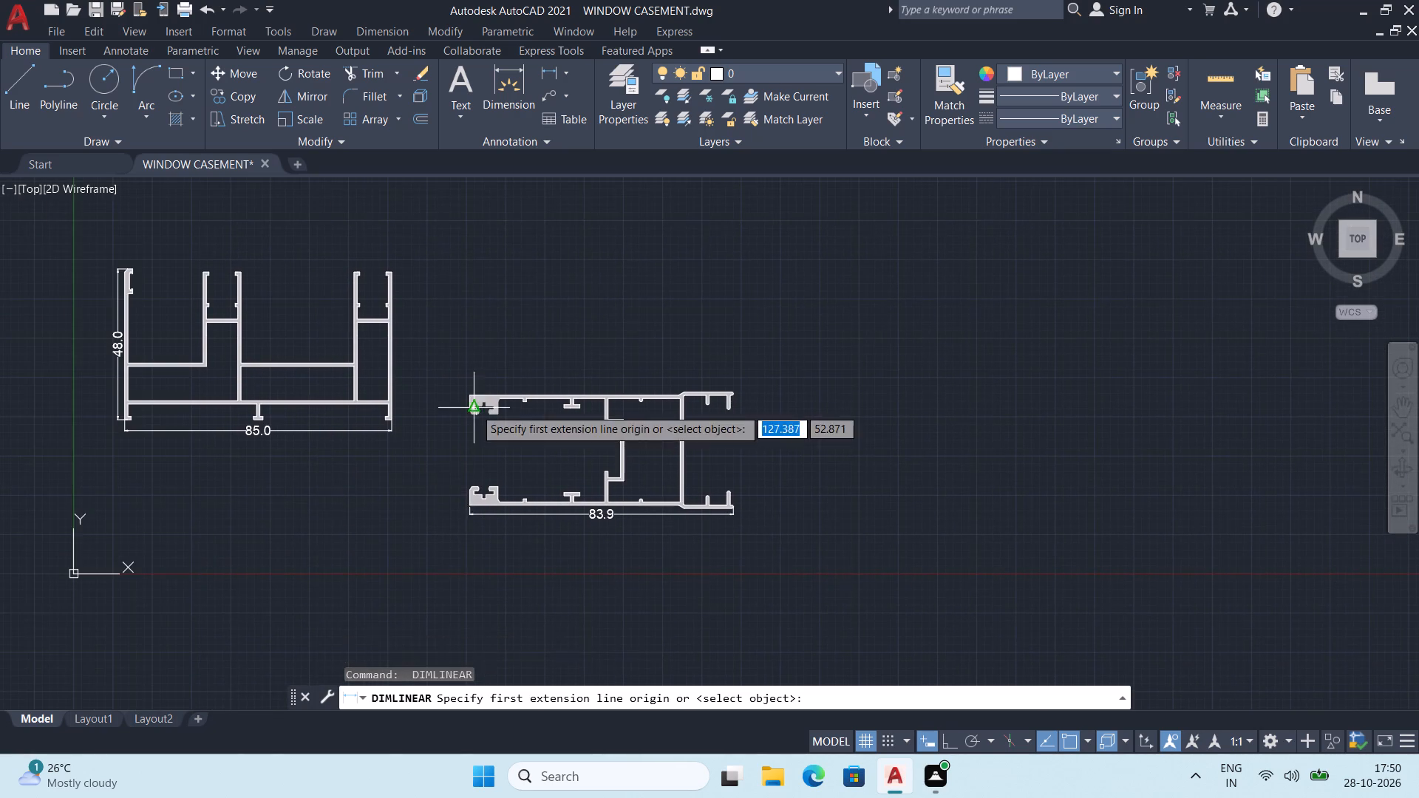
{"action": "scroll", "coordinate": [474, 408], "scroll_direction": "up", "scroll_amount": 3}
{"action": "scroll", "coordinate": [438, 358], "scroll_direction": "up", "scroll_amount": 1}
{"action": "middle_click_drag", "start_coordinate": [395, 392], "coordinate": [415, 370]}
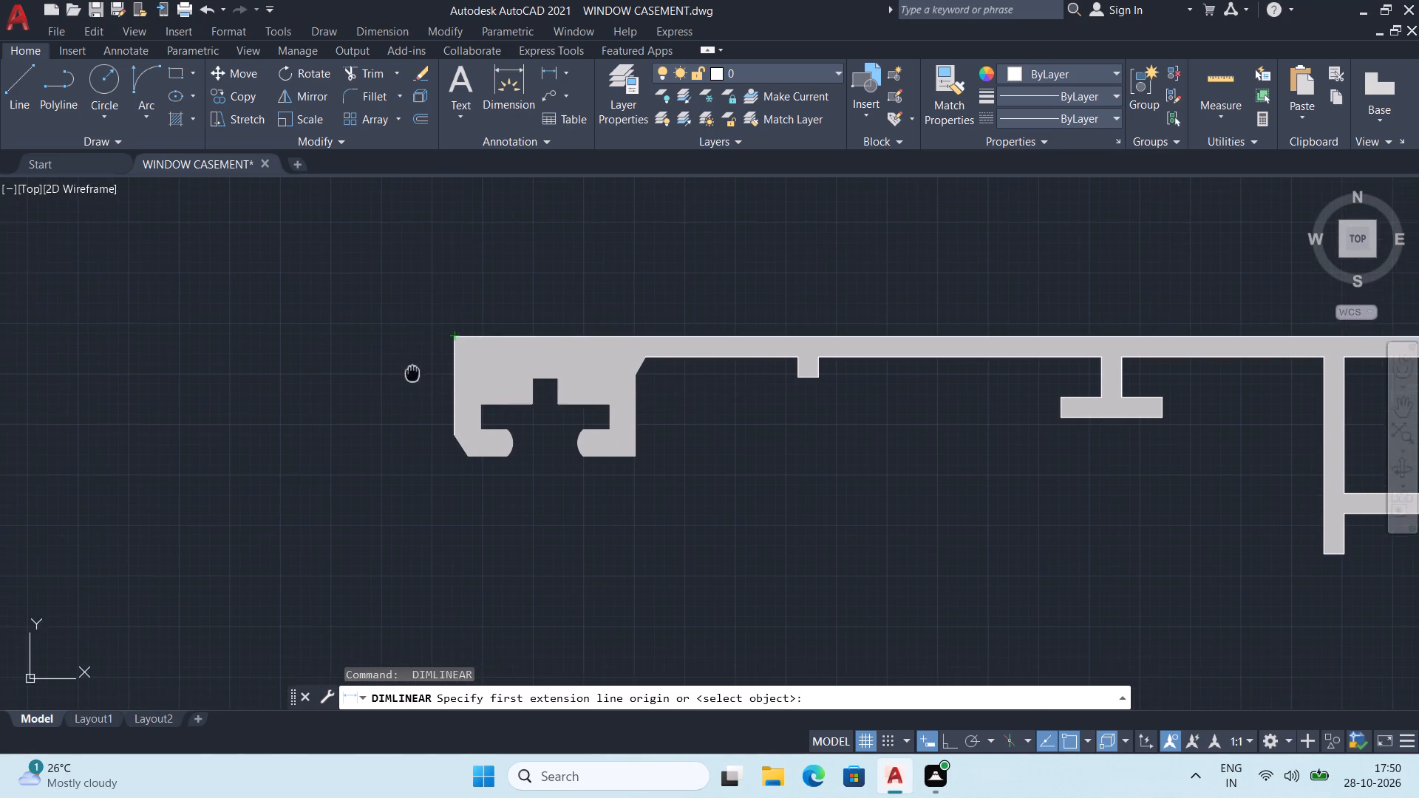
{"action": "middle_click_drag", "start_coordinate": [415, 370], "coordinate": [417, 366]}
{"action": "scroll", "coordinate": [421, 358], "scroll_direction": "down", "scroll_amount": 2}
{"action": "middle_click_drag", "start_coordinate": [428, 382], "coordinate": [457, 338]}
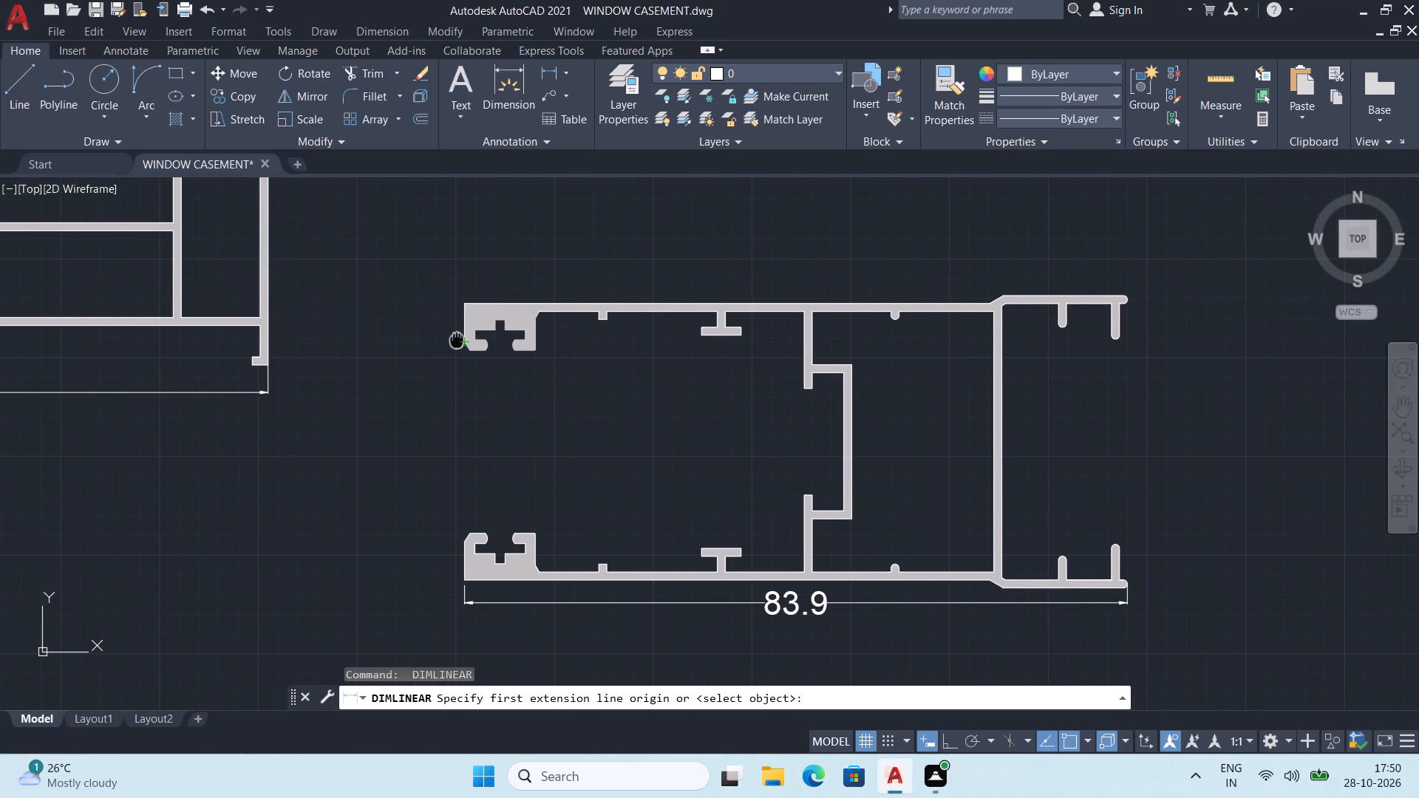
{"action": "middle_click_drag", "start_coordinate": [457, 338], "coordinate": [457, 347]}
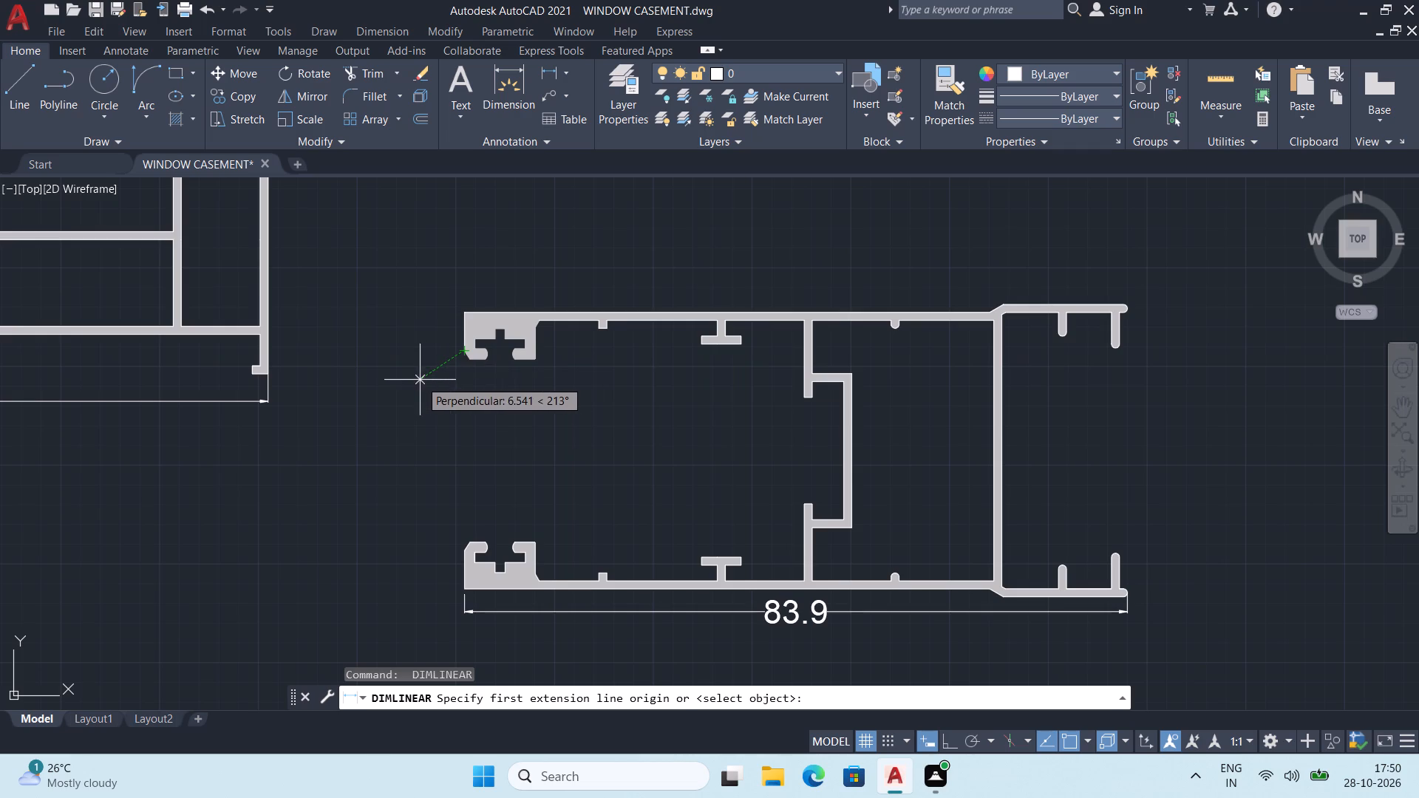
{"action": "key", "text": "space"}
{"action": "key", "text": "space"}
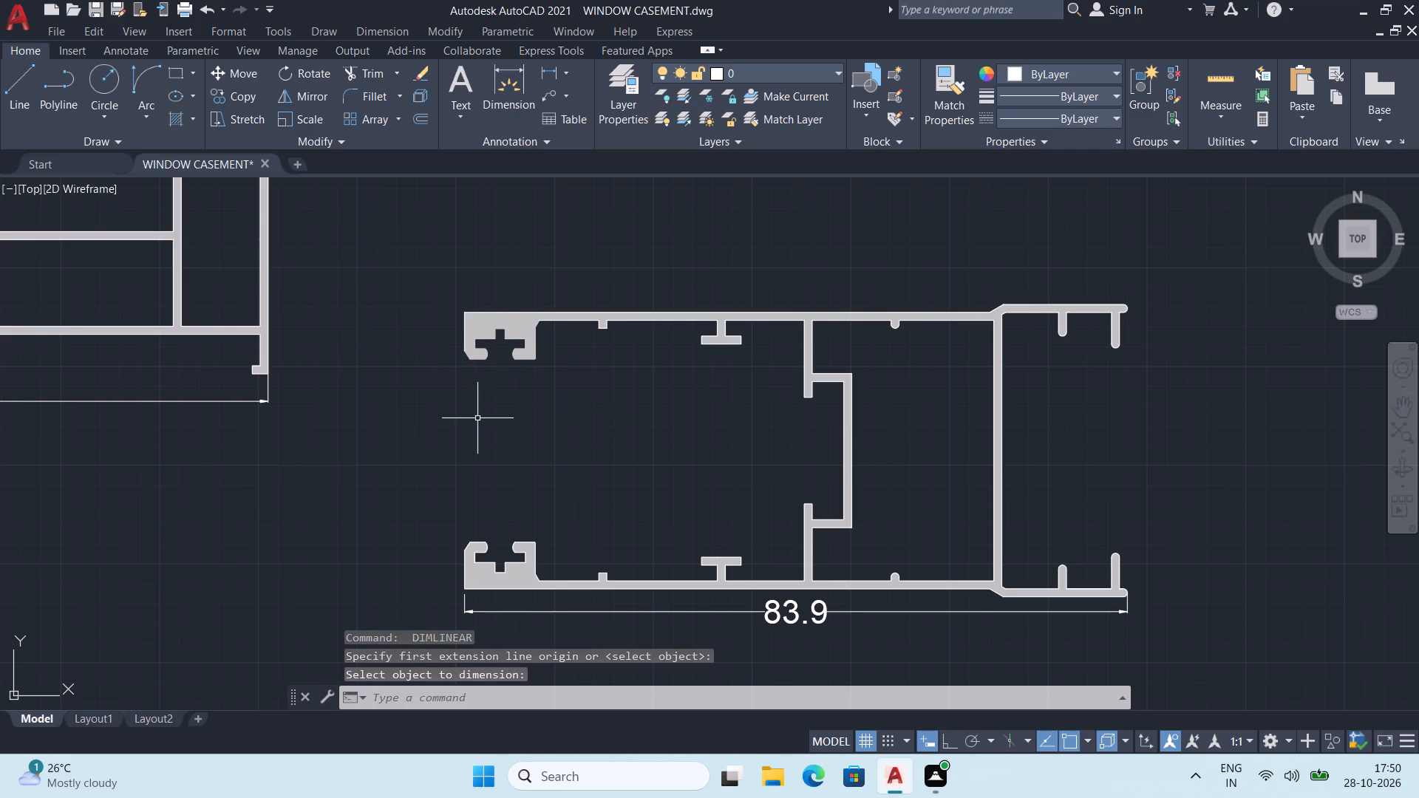
Erase the solid hatch from the second profile section.
{"action": "left_click", "coordinate": [520, 328]}
{"action": "key", "text": "Delete"}
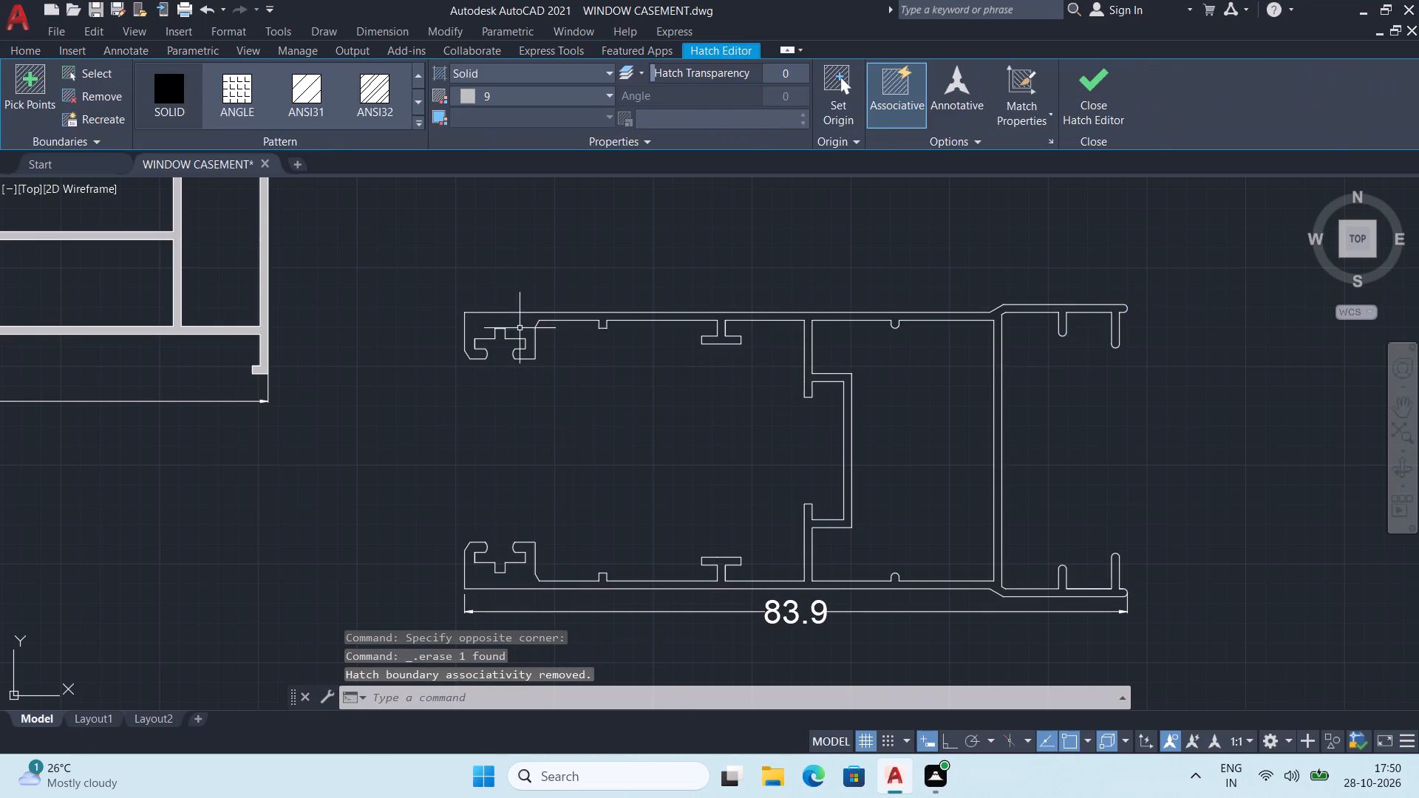
Offset the left and top outer edges of the second profile's upper-left corner inward by 1.
{"action": "middle_click_drag", "start_coordinate": [511, 392], "coordinate": [599, 482]}
{"action": "scroll", "coordinate": [537, 418], "scroll_direction": "up", "scroll_amount": 2}
{"action": "middle_click_drag", "start_coordinate": [539, 420], "coordinate": [462, 457]}
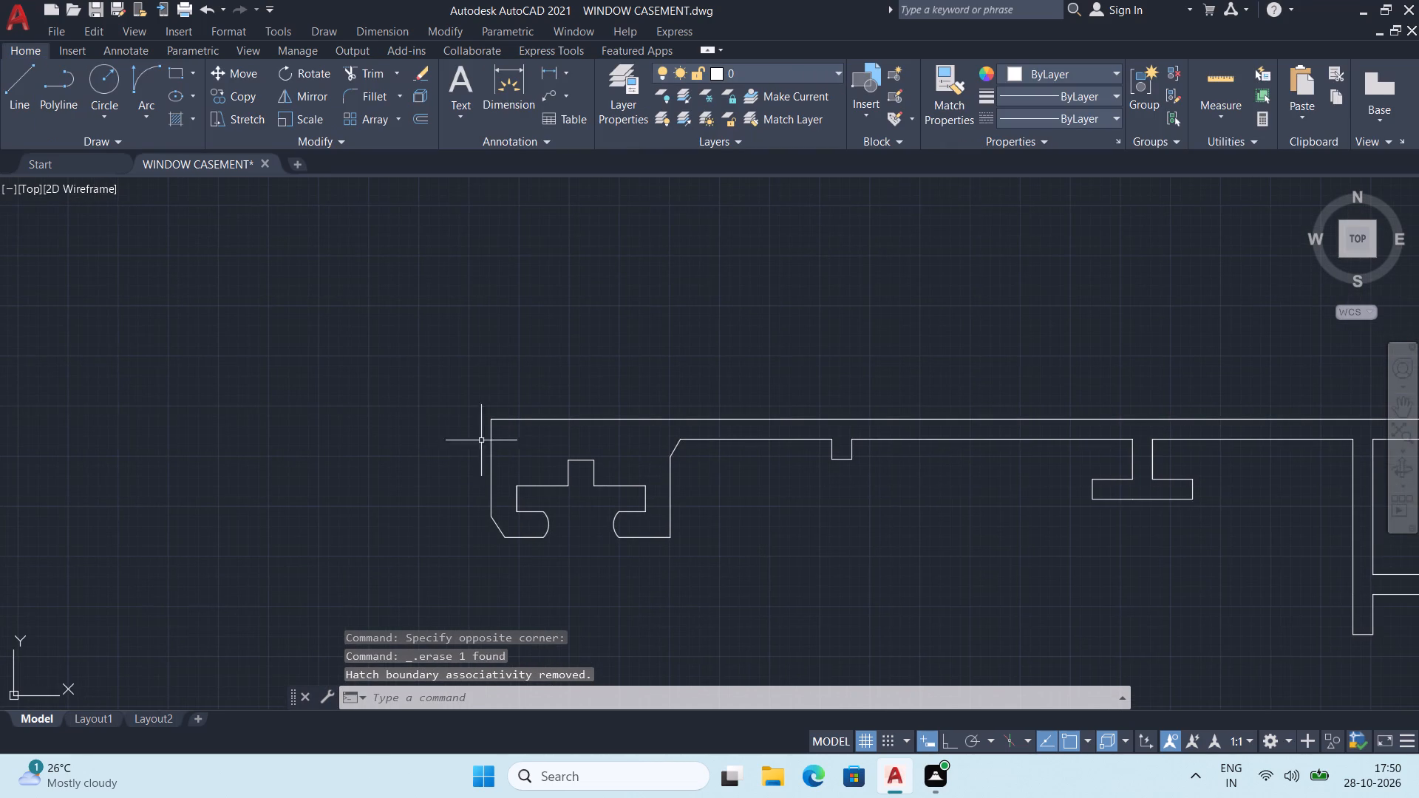
{"action": "scroll", "coordinate": [670, 442], "scroll_direction": "up", "scroll_amount": 1}
{"action": "middle_click_drag", "start_coordinate": [638, 437], "coordinate": [571, 441]}
{"action": "middle_click_drag", "start_coordinate": [365, 440], "coordinate": [401, 449]}
{"action": "type", "text": "off"}
{"action": "key", "text": "Return"}
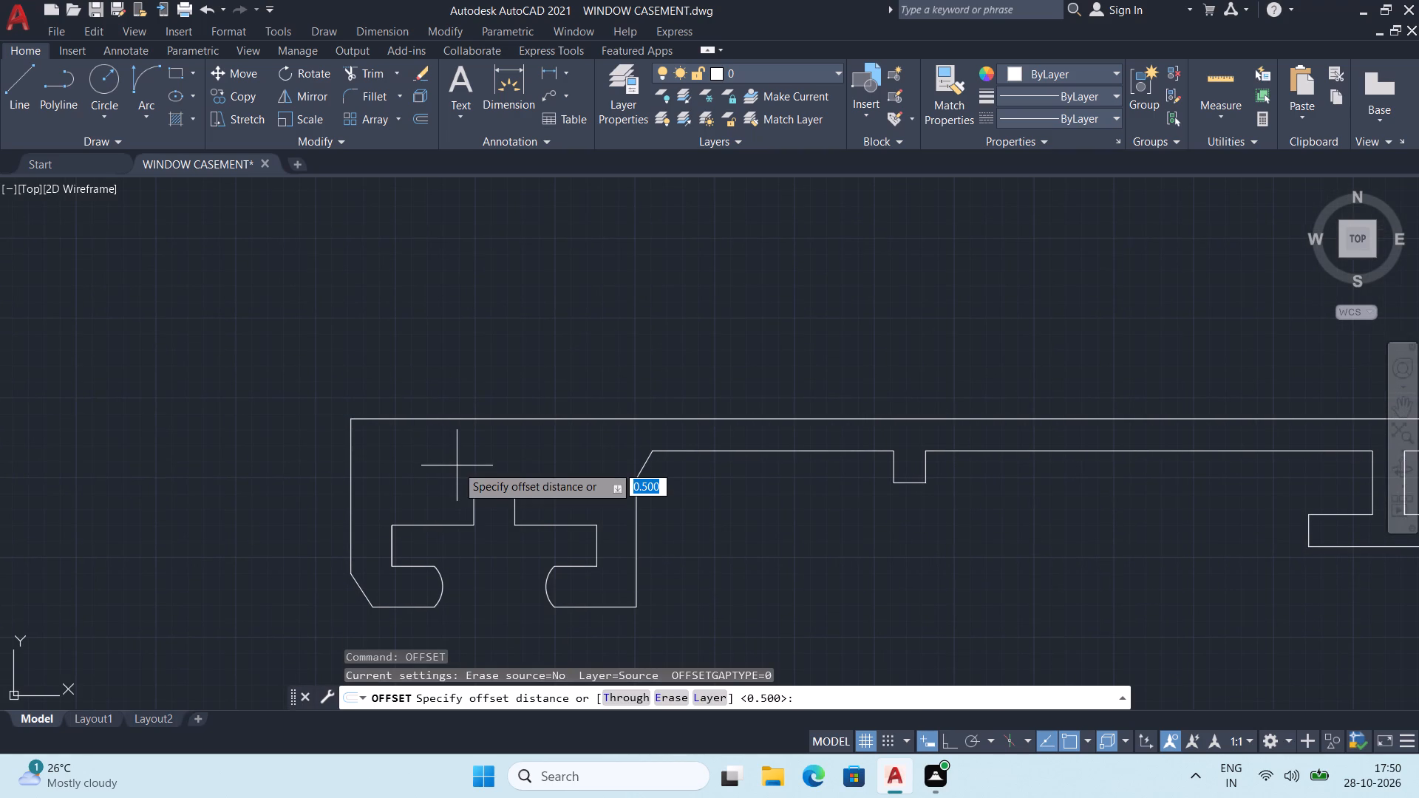
{"action": "key", "text": "1"}
{"action": "key", "text": "Return"}
{"action": "left_click", "coordinate": [350, 468]}
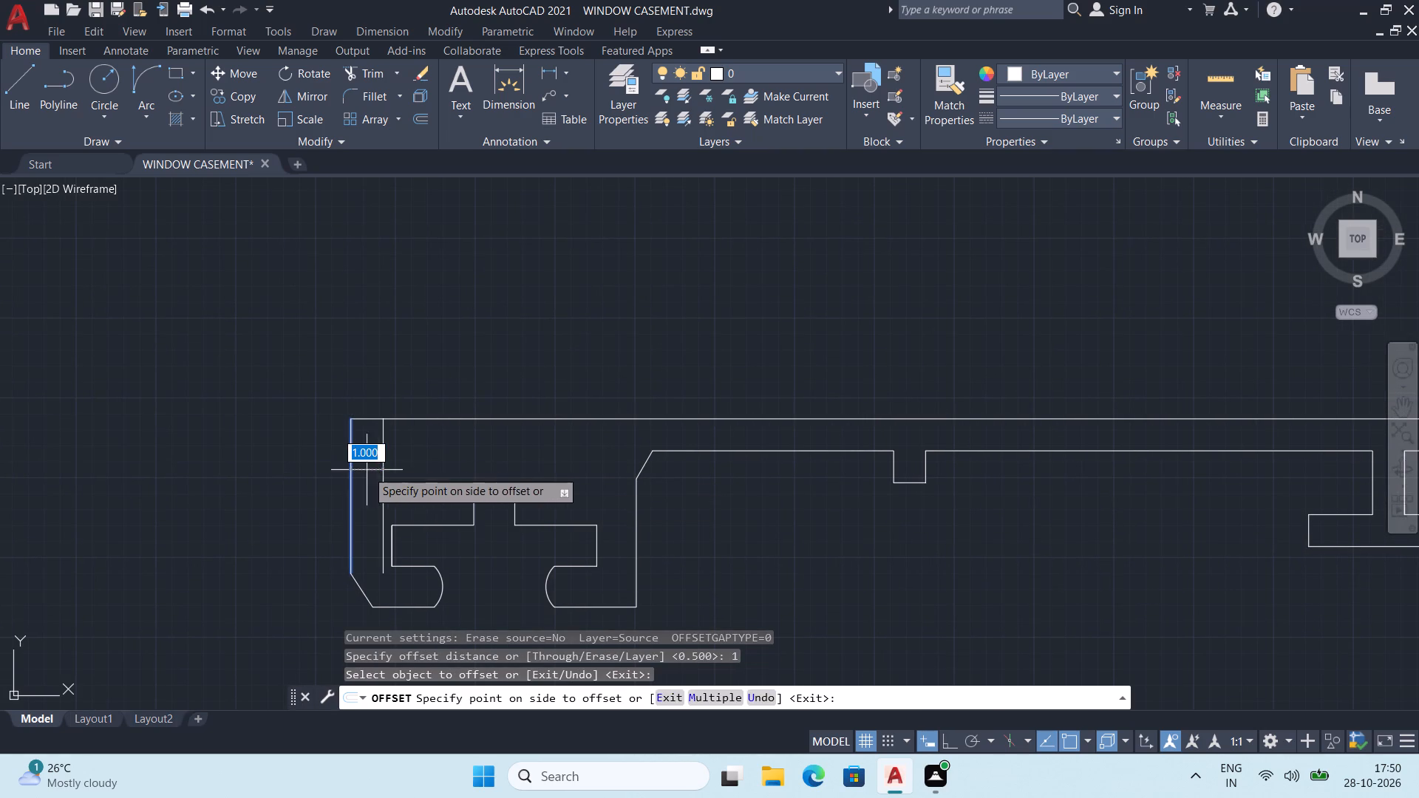
{"action": "left_click", "coordinate": [378, 470]}
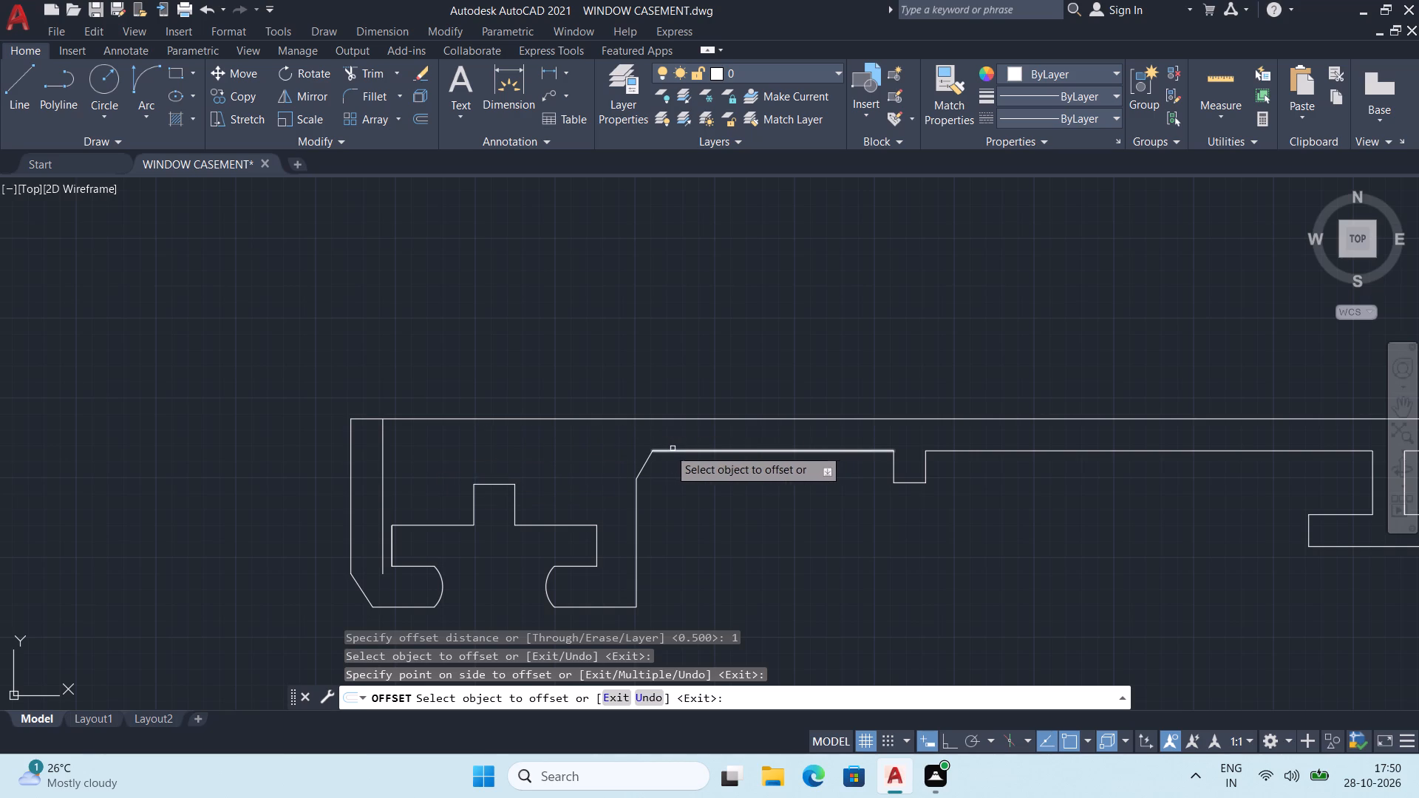
{"action": "left_click", "coordinate": [629, 417]}
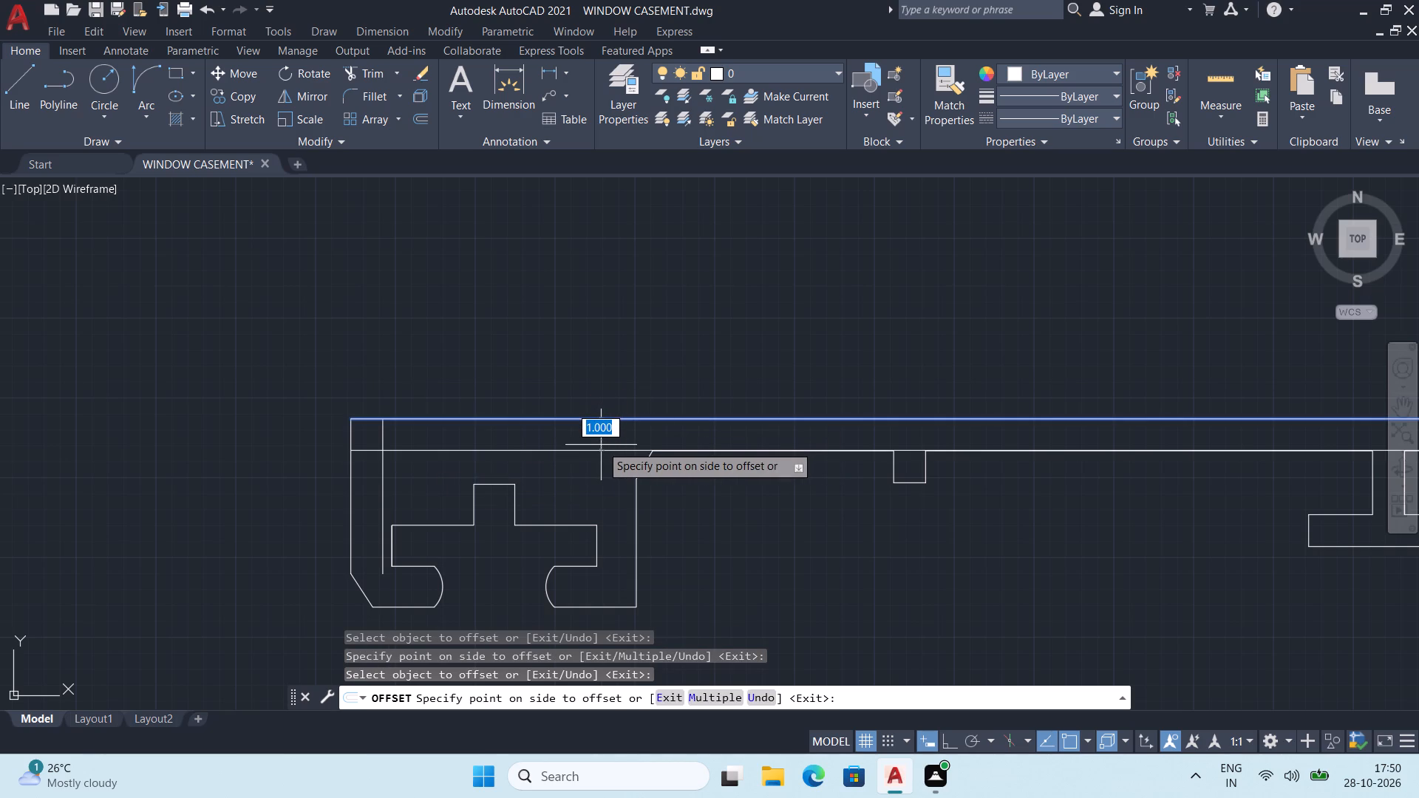
{"action": "left_click", "coordinate": [601, 445]}
Offset the left and bottom outer edges of the second profile's lower-left corner inward by 1.
{"action": "scroll", "coordinate": [615, 447], "scroll_direction": "down", "scroll_amount": 2}
{"action": "middle_click_drag", "start_coordinate": [672, 488], "coordinate": [576, 358]}
{"action": "scroll", "coordinate": [580, 358], "scroll_direction": "down", "scroll_amount": 1}
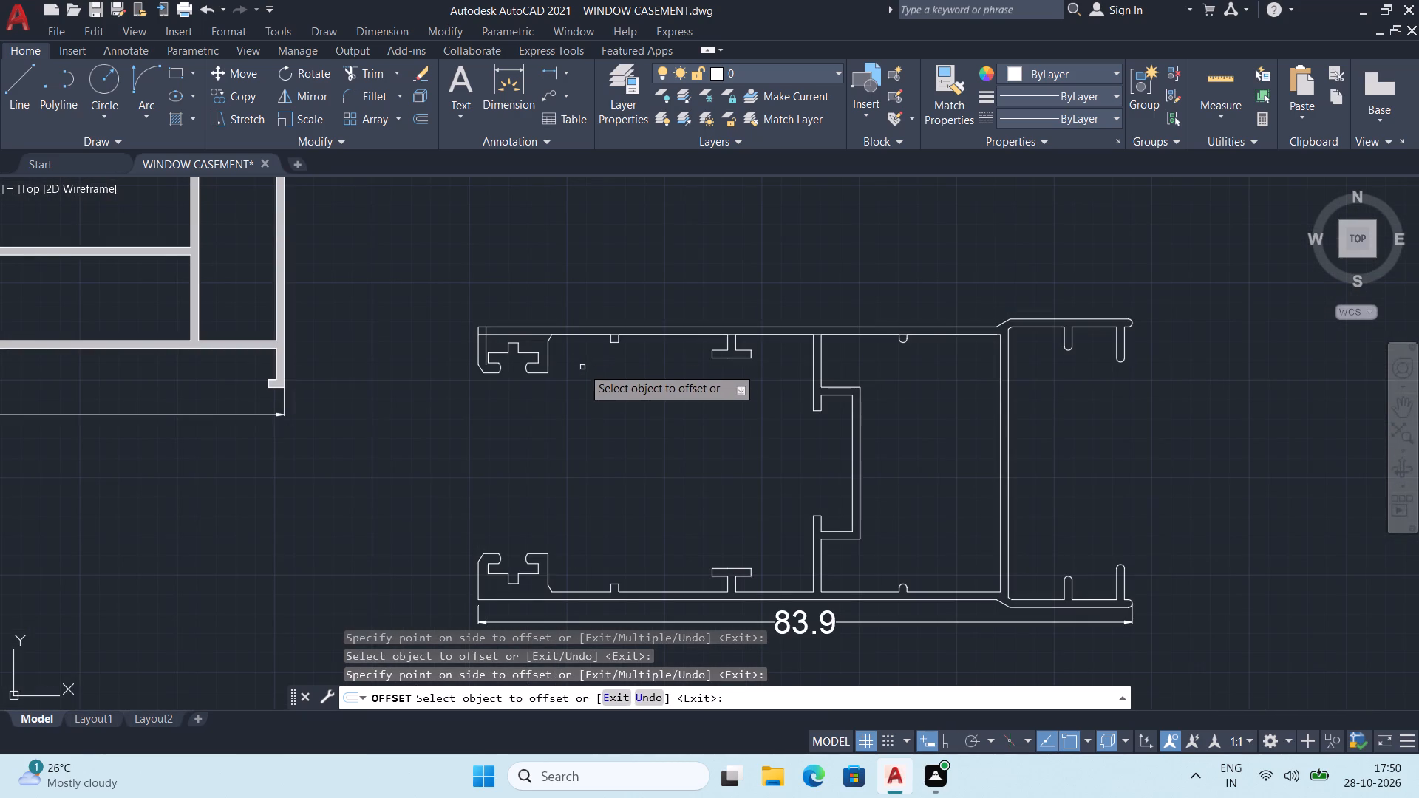
{"action": "middle_click_drag", "start_coordinate": [496, 490], "coordinate": [499, 397]}
{"action": "scroll", "coordinate": [449, 506], "scroll_direction": "up", "scroll_amount": 2}
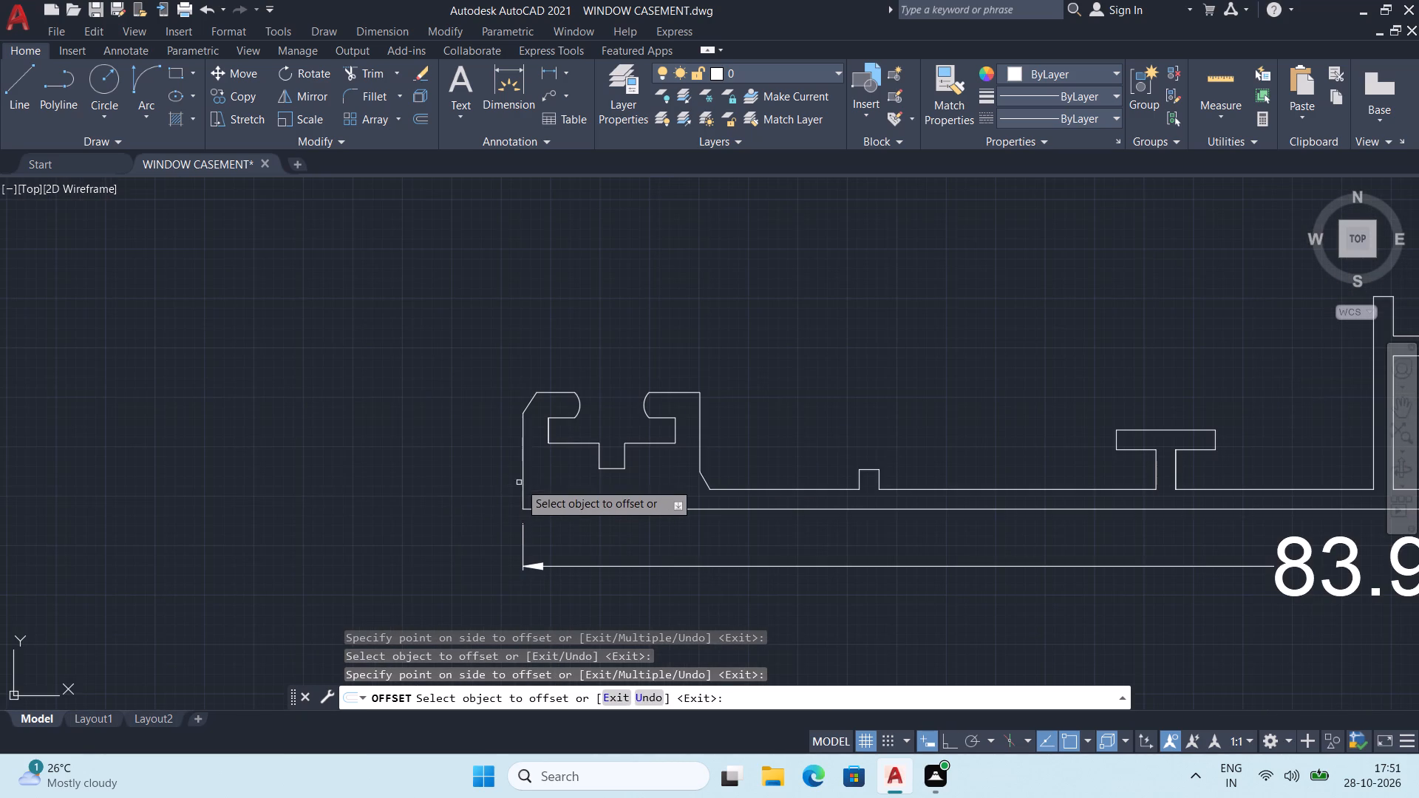
{"action": "left_click", "coordinate": [521, 480]}
{"action": "left_click", "coordinate": [545, 480]}
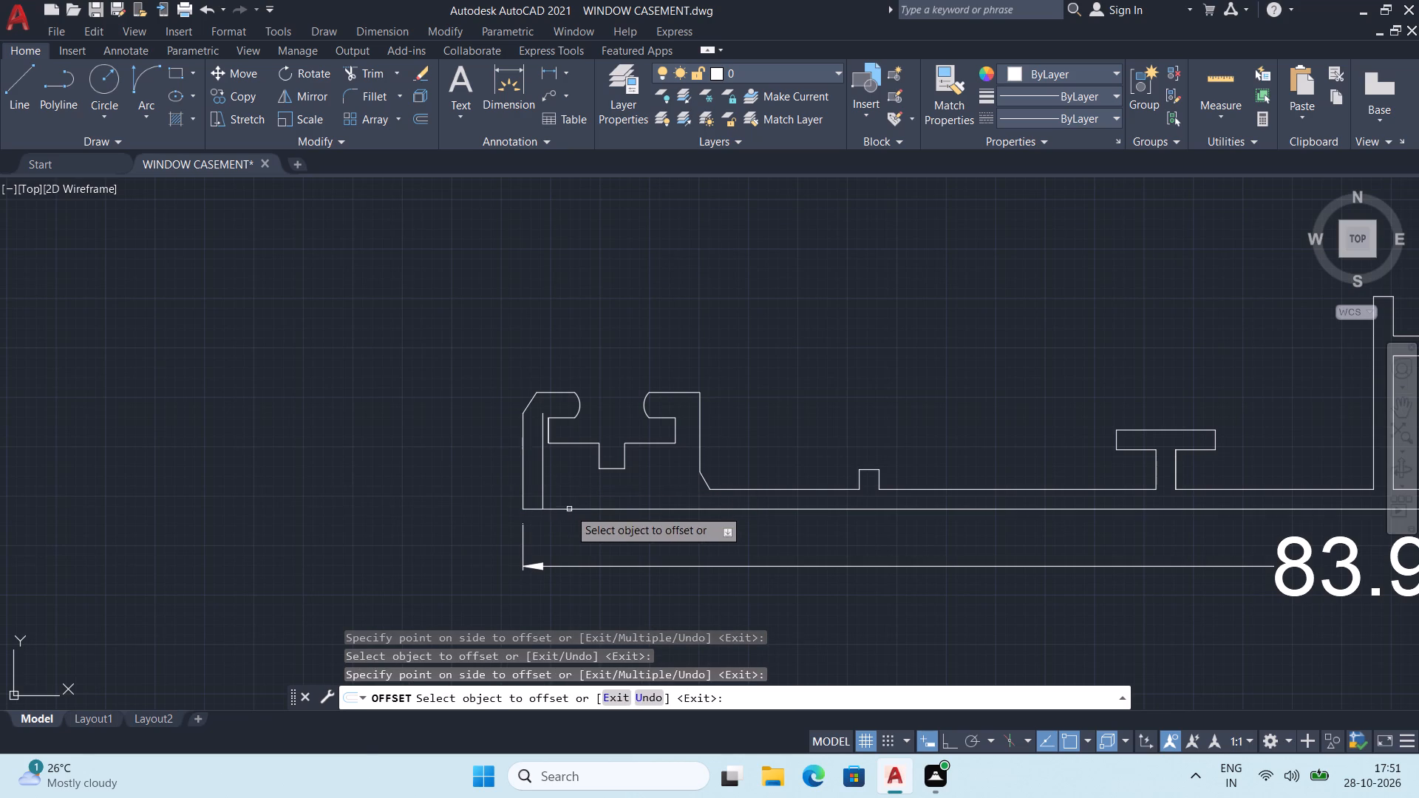
{"action": "left_click", "coordinate": [569, 509]}
{"action": "left_click", "coordinate": [565, 475]}
{"action": "key", "text": "space"}
Draw a diagonal line about 1.414 long across the lower-left corner, joining the offset lines' intersections with the outer edges.
{"action": "key", "text": "l"}
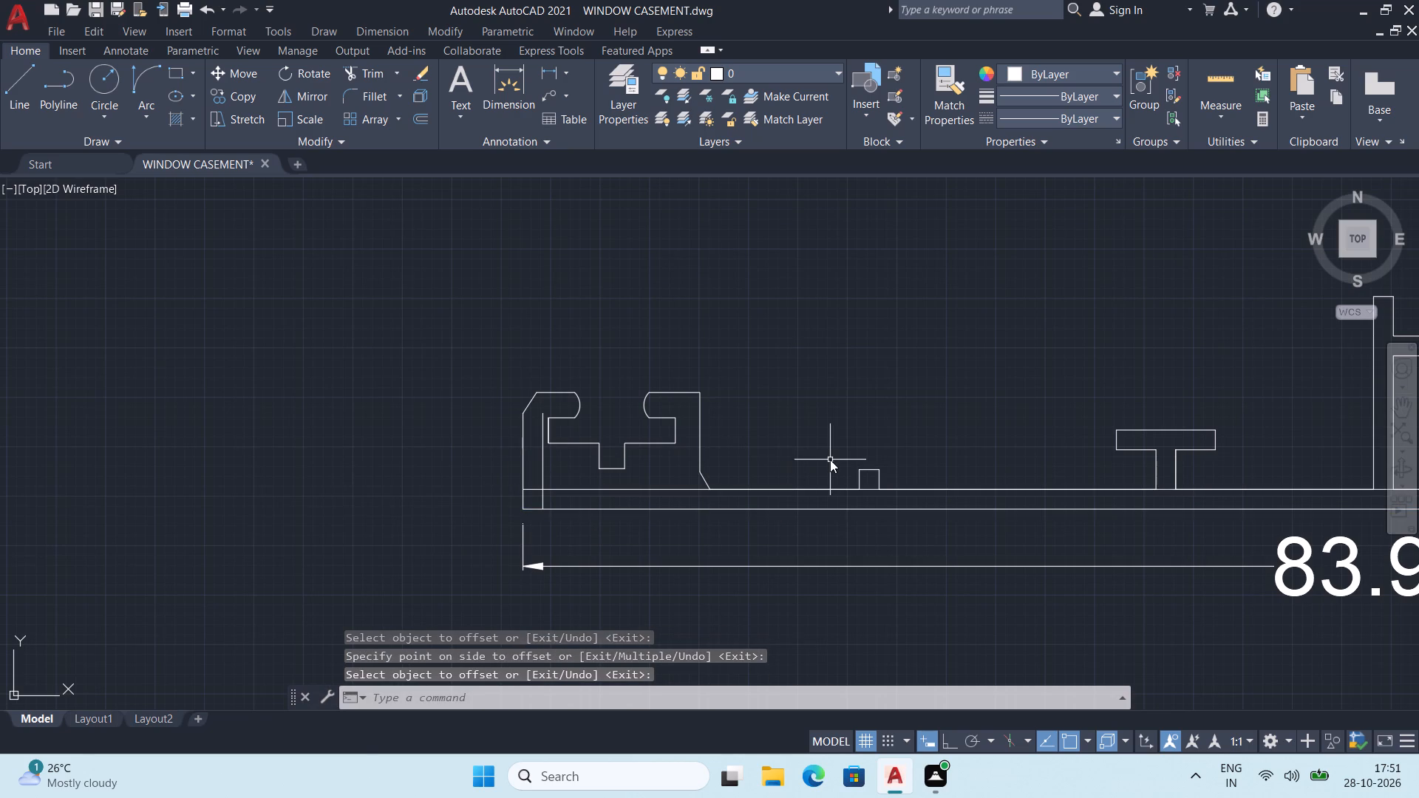
{"action": "key", "text": "Return"}
{"action": "scroll", "coordinate": [537, 511], "scroll_direction": "up", "scroll_amount": 2}
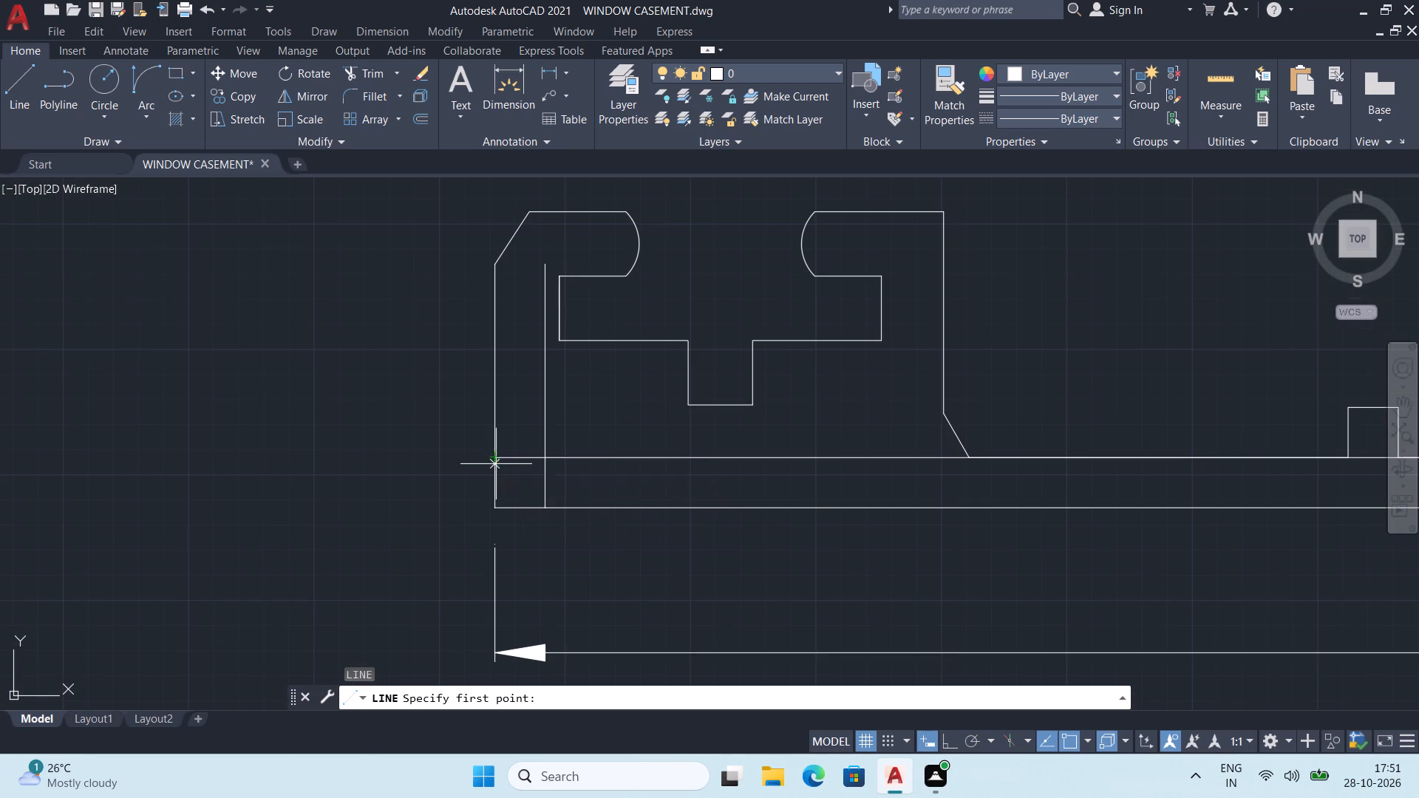
{"action": "left_click", "coordinate": [497, 456]}
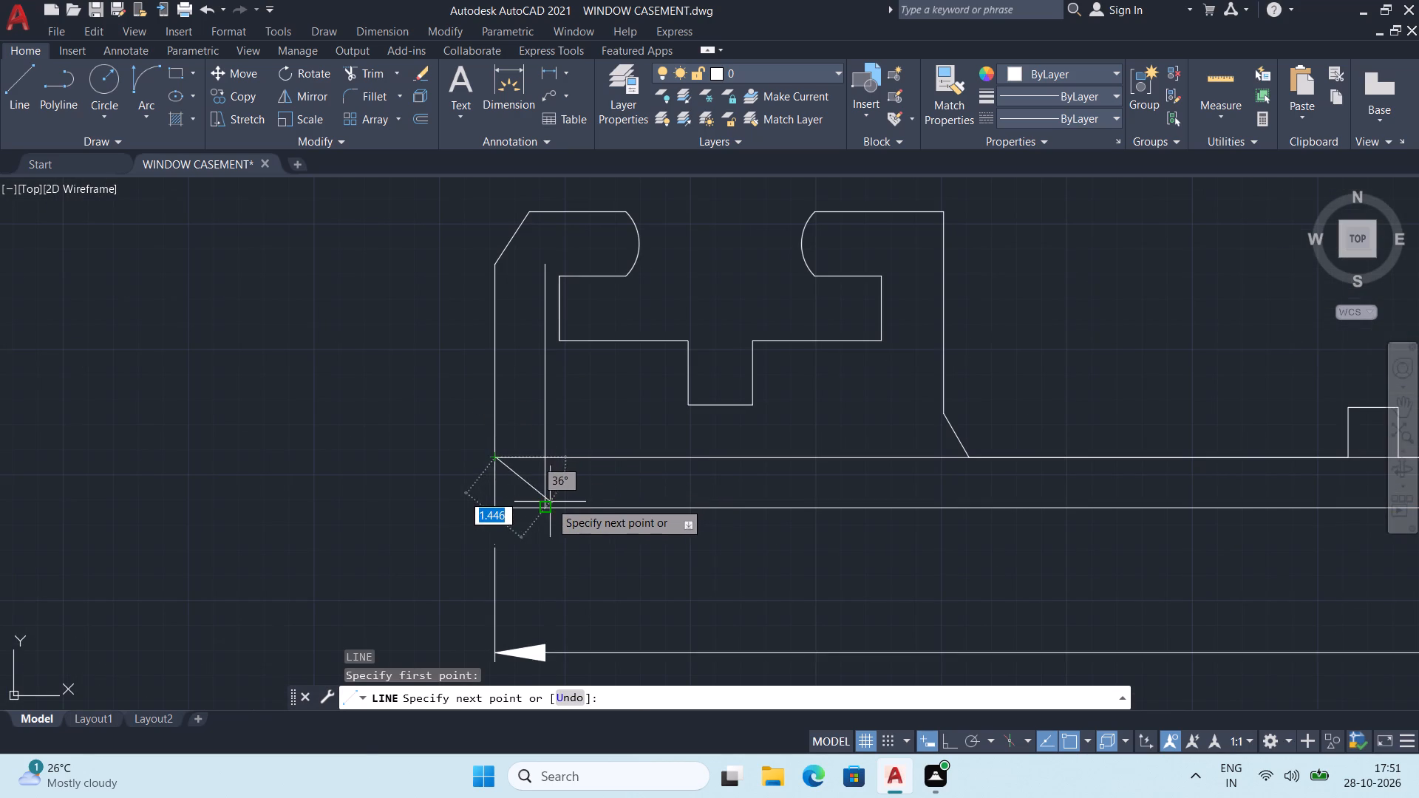
{"action": "scroll", "coordinate": [546, 508], "scroll_direction": "up", "scroll_amount": 3}
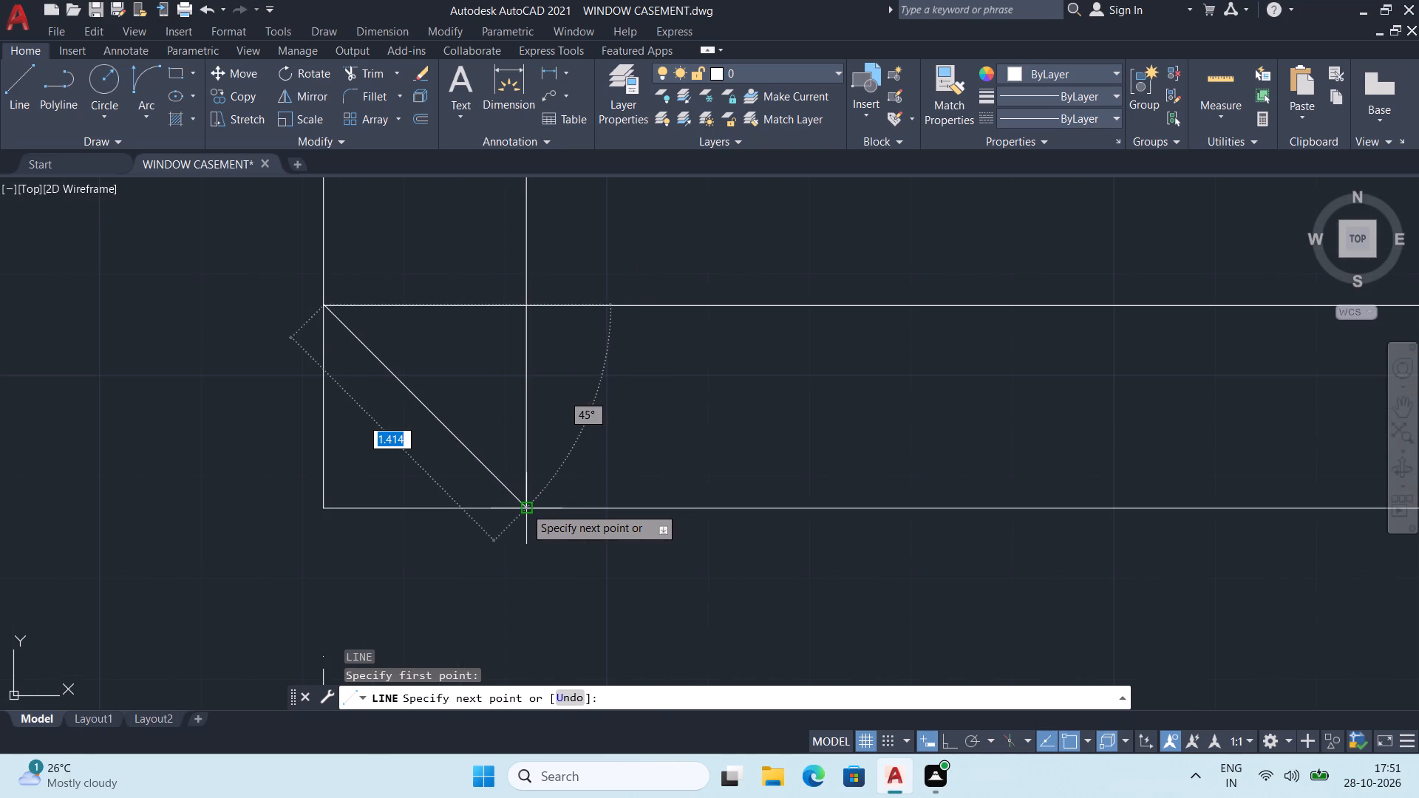
{"action": "left_click", "coordinate": [525, 507]}
{"action": "key", "text": "Escape"}
Draw a matching diagonal line across the upper-left corner between the offset lines' intersections with the top and left outer edges.
{"action": "scroll", "coordinate": [528, 474], "scroll_direction": "down", "scroll_amount": 4}
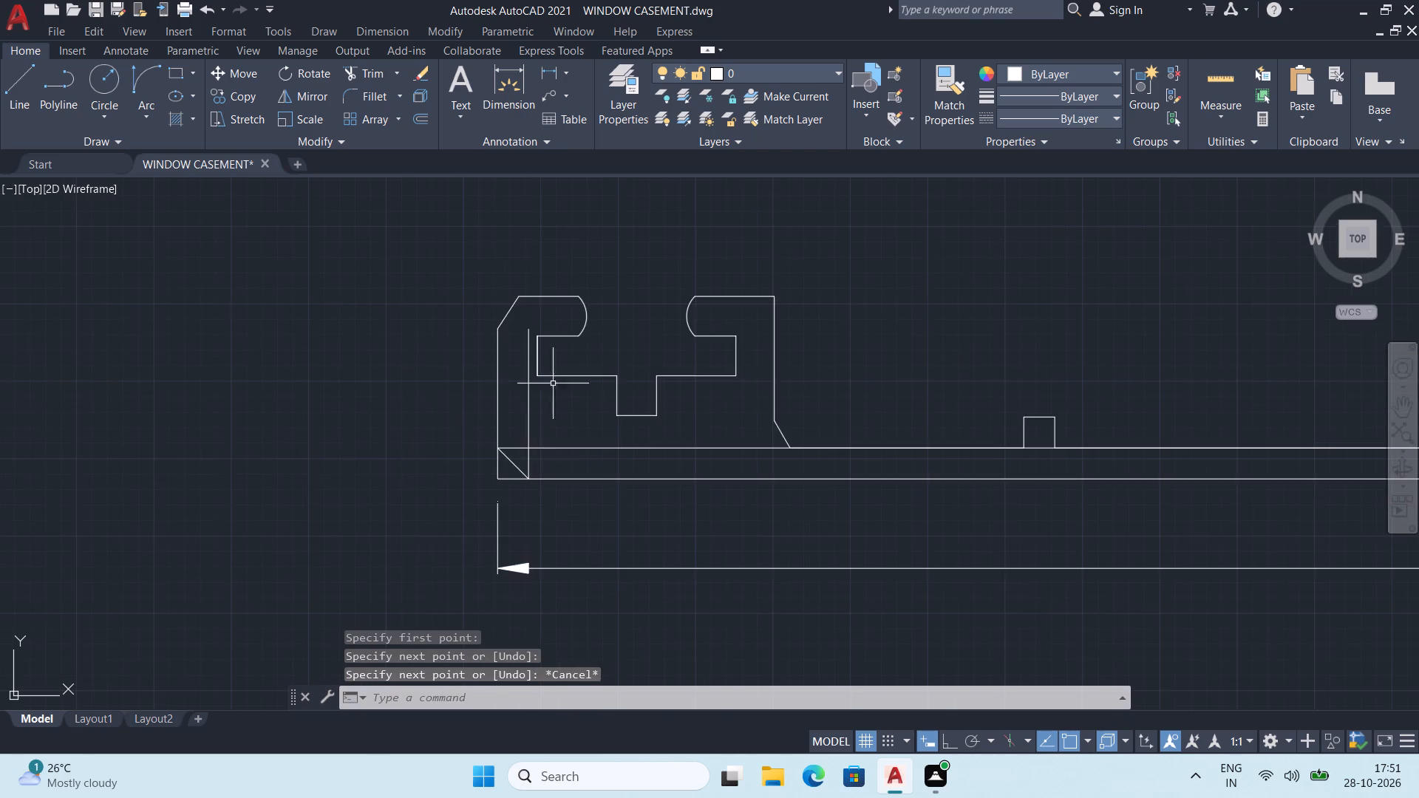
{"action": "scroll", "coordinate": [561, 327], "scroll_direction": "down", "scroll_amount": 1}
{"action": "middle_click_drag", "start_coordinate": [568, 314], "coordinate": [560, 475]}
{"action": "scroll", "coordinate": [597, 379], "scroll_direction": "down", "scroll_amount": 2}
{"action": "middle_click_drag", "start_coordinate": [608, 340], "coordinate": [602, 454]}
{"action": "scroll", "coordinate": [601, 376], "scroll_direction": "down", "scroll_amount": 1}
{"action": "middle_click_drag", "start_coordinate": [601, 380], "coordinate": [586, 476]}
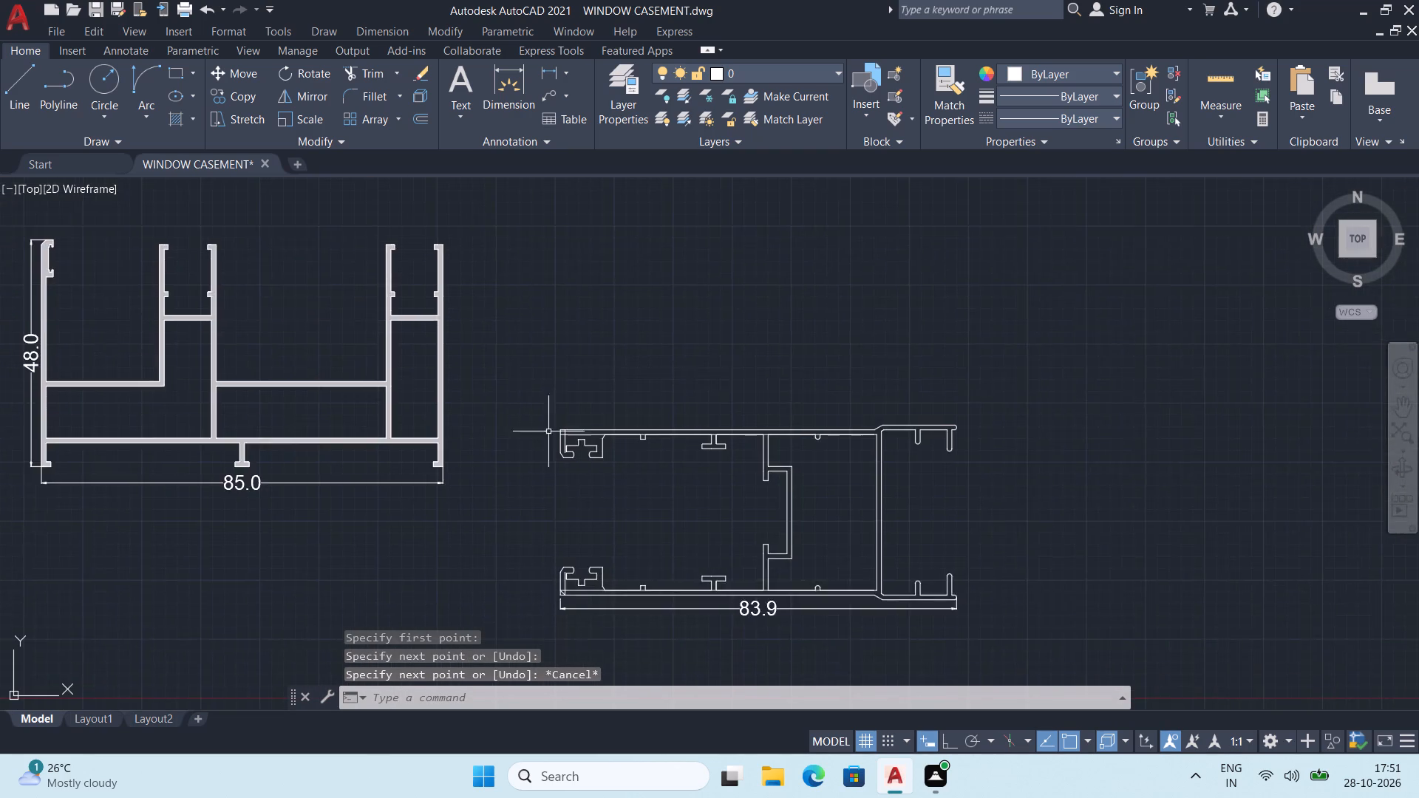
{"action": "scroll", "coordinate": [540, 419], "scroll_direction": "up", "scroll_amount": 3}
{"action": "middle_click_drag", "start_coordinate": [575, 424], "coordinate": [411, 372]}
{"action": "key", "text": "space"}
{"action": "scroll", "coordinate": [460, 410], "scroll_direction": "up", "scroll_amount": 2}
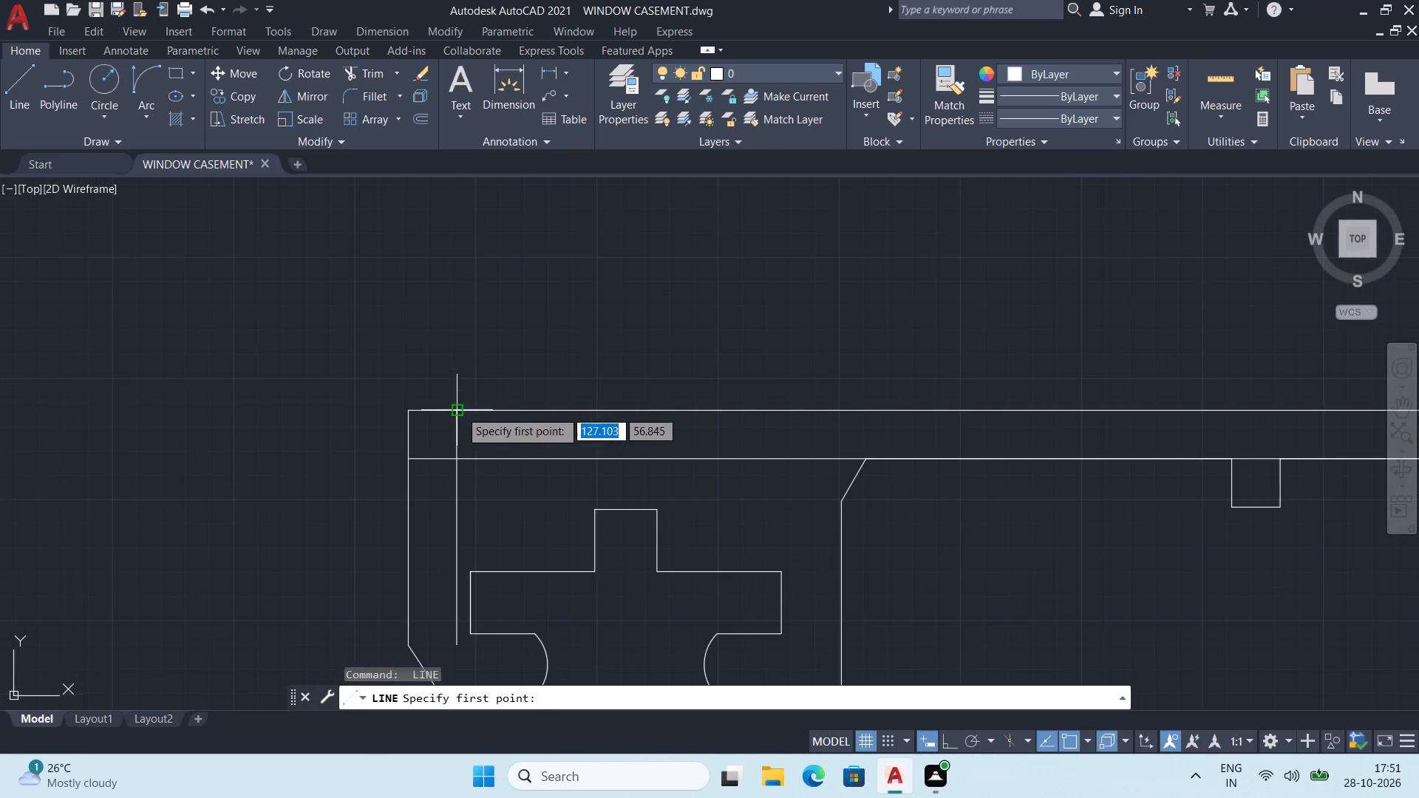
{"action": "middle_click_drag", "start_coordinate": [459, 429], "coordinate": [470, 388]}
{"action": "scroll", "coordinate": [474, 383], "scroll_direction": "up", "scroll_amount": 2}
{"action": "left_click", "coordinate": [463, 366]}
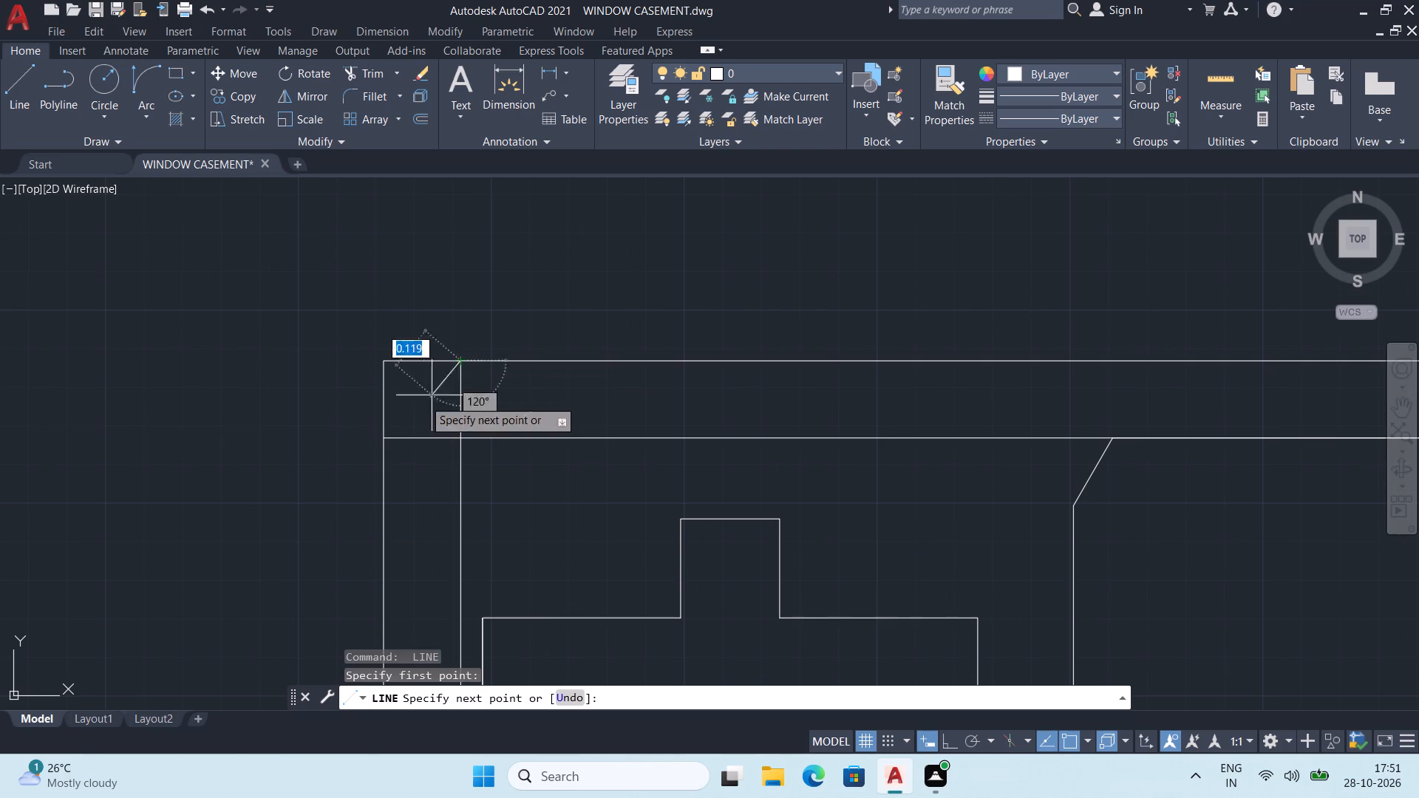
{"action": "left_click", "coordinate": [382, 436]}
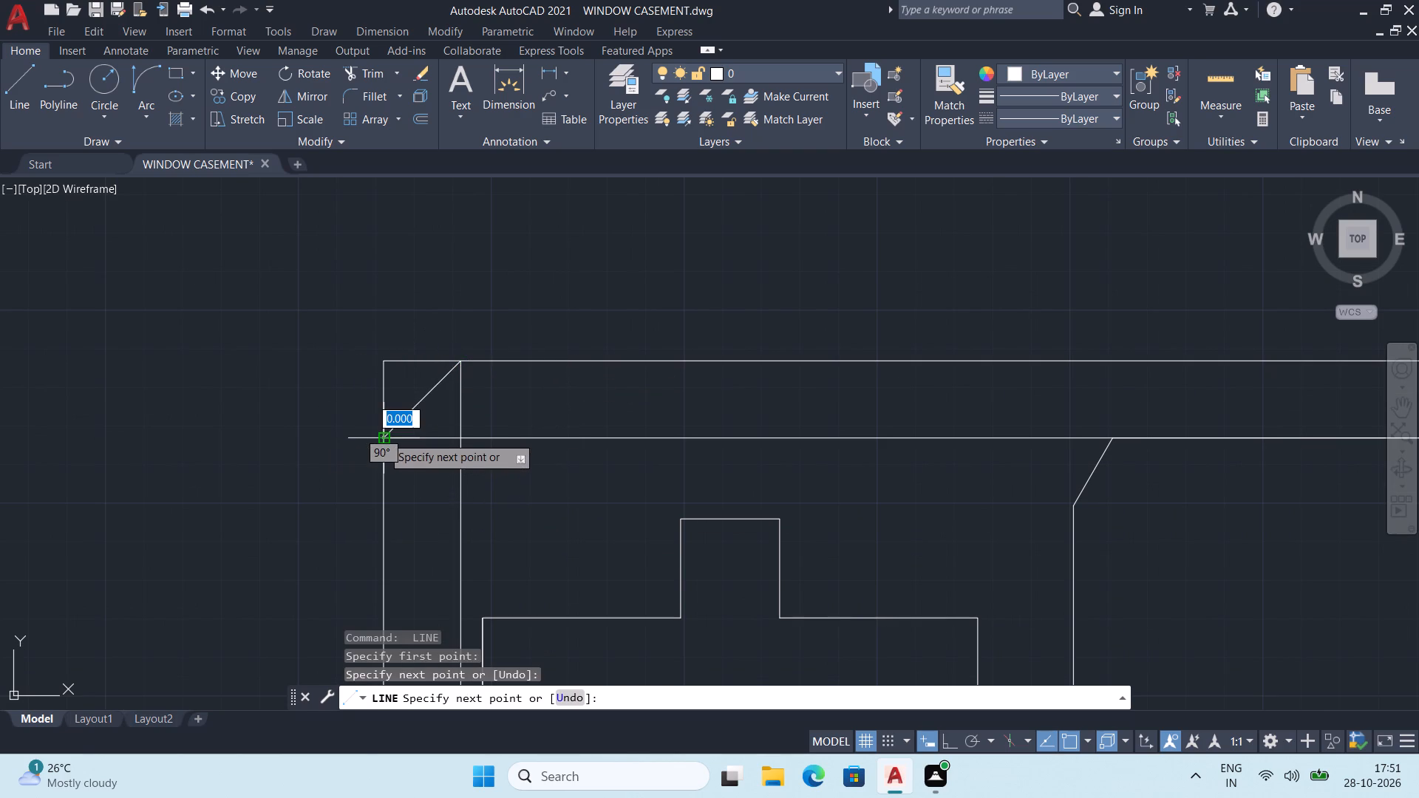
{"action": "key", "text": "Escape"}
Trim off the square tip outside the diagonal at the profile's upper-left corner.
{"action": "scroll", "coordinate": [456, 424], "scroll_direction": "down", "scroll_amount": 3}
{"action": "middle_click_drag", "start_coordinate": [560, 458], "coordinate": [497, 442]}
{"action": "type", "text": "tr"}
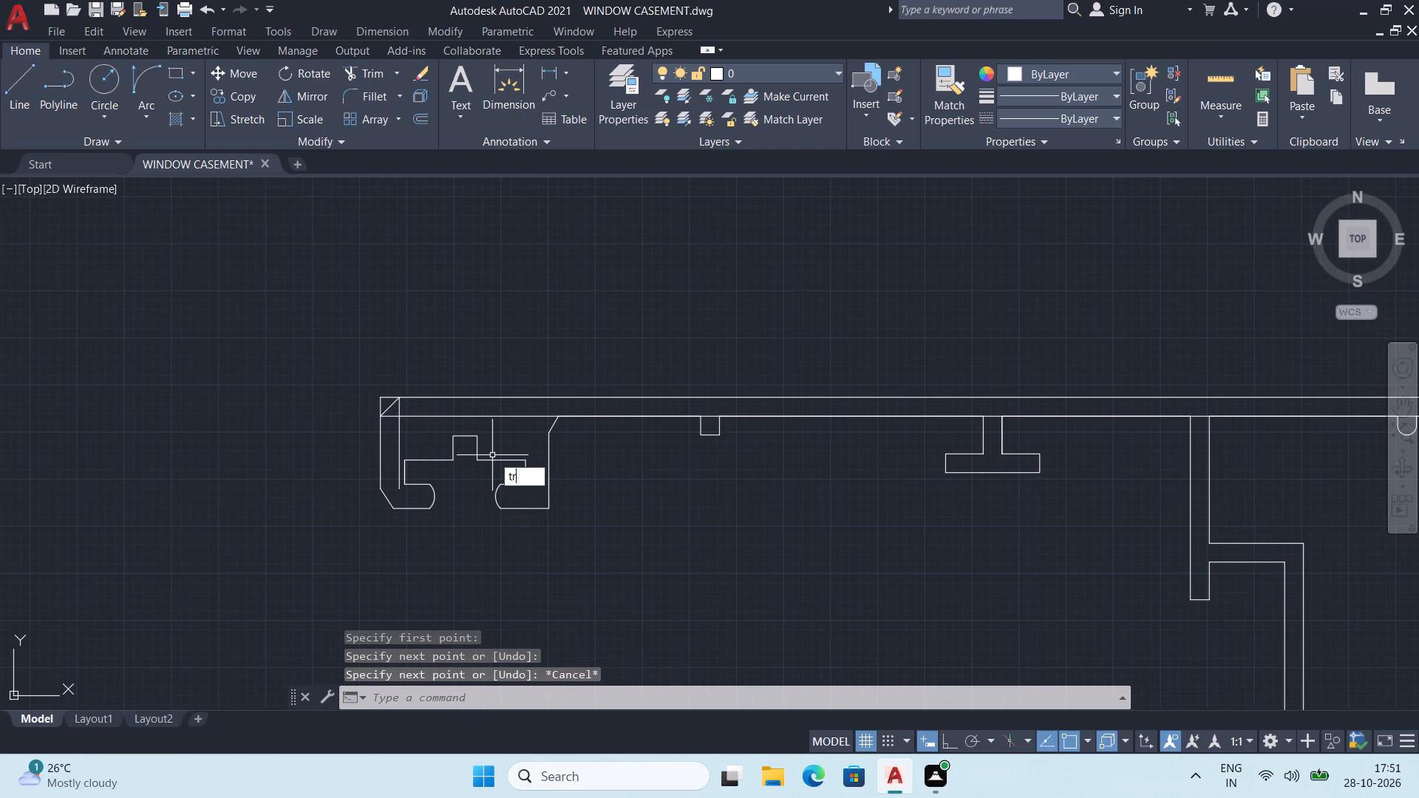
{"action": "key", "text": "Return"}
{"action": "middle_click_drag", "start_coordinate": [504, 449], "coordinate": [517, 398]}
{"action": "scroll", "coordinate": [391, 380], "scroll_direction": "up", "scroll_amount": 2}
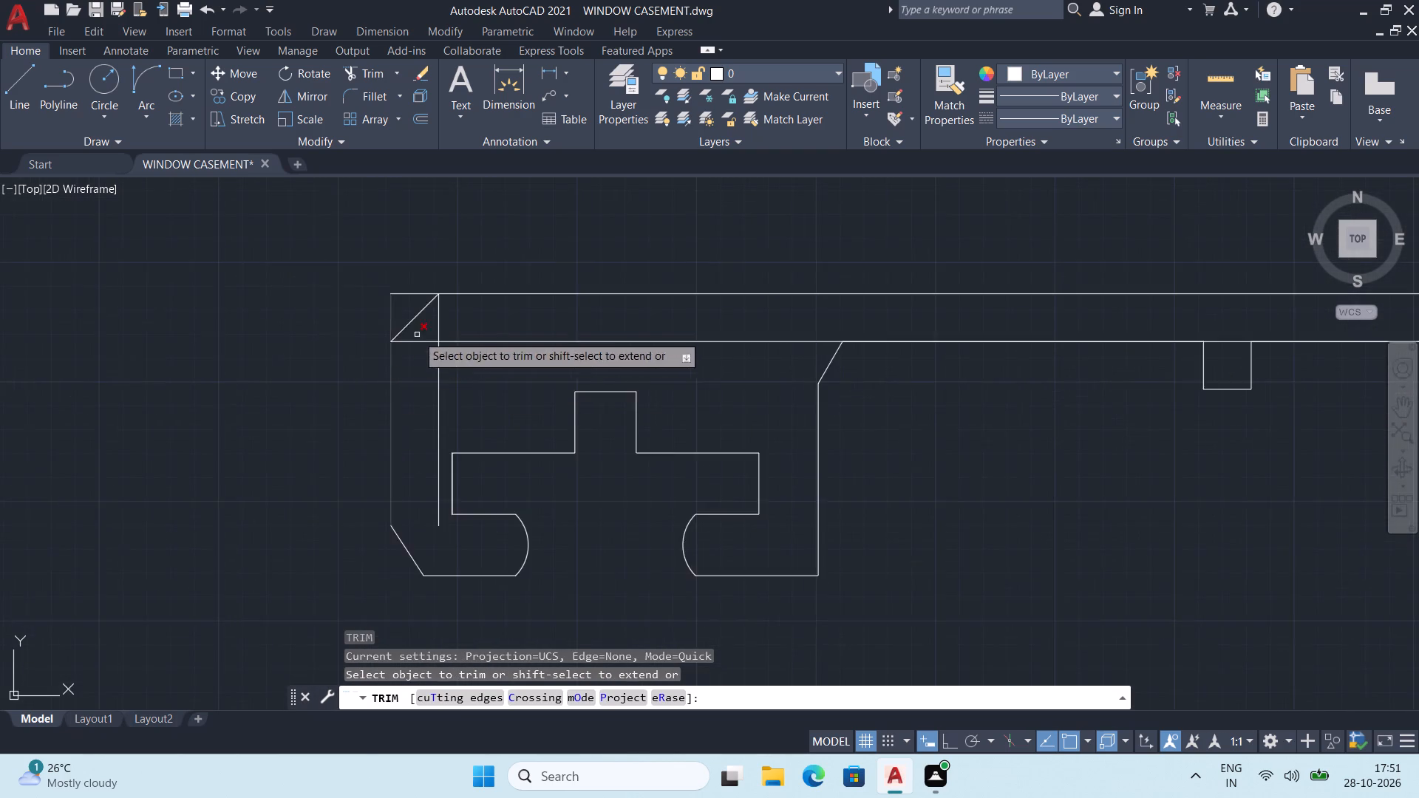
{"action": "scroll", "coordinate": [425, 318], "scroll_direction": "up", "scroll_amount": 1}
{"action": "middle_click_drag", "start_coordinate": [429, 309], "coordinate": [435, 386]}
{"action": "left_click", "coordinate": [406, 328]}
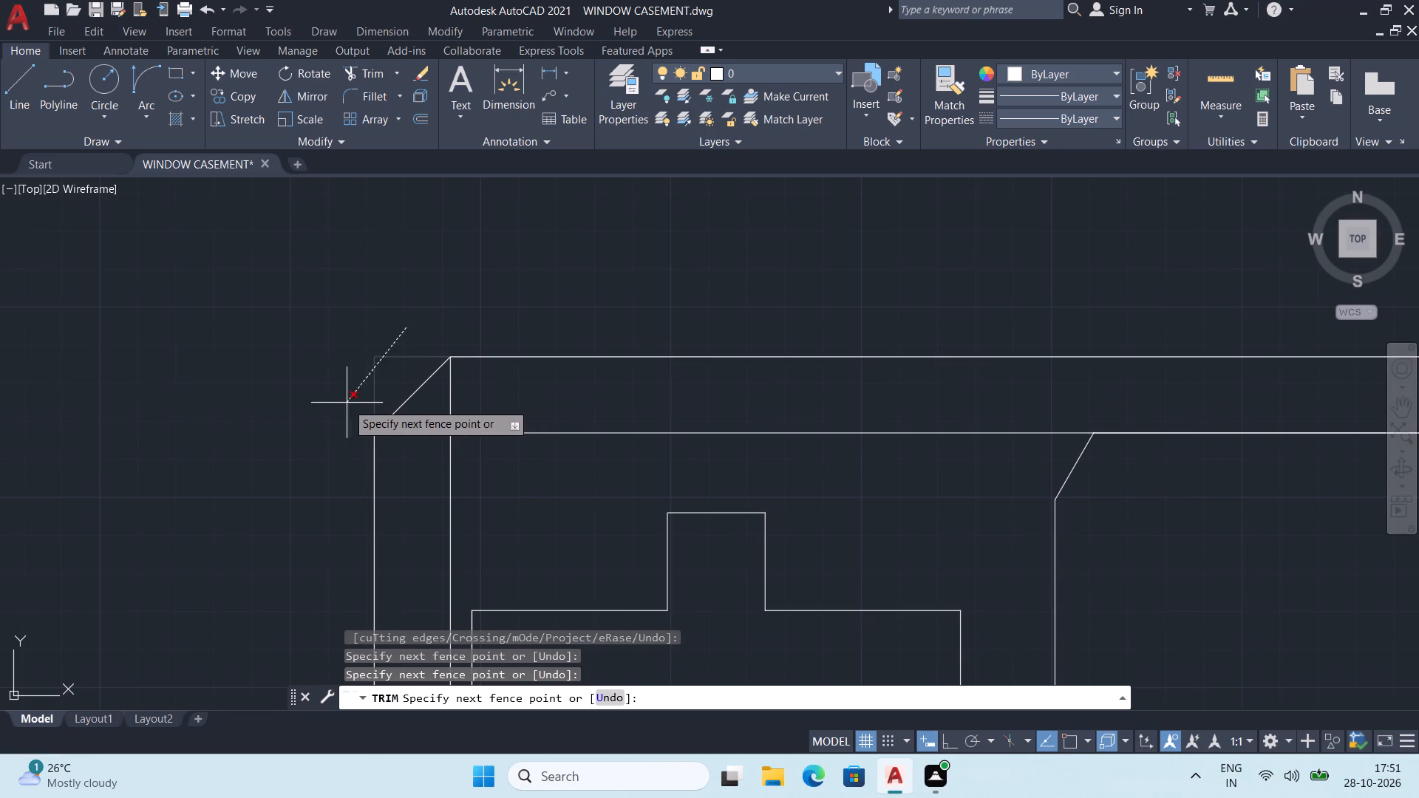
{"action": "left_click", "coordinate": [347, 403]}
Trim away the leftover offset lines inside the upper-left corner, from the diagonal down past the clip channel.
{"action": "scroll", "coordinate": [498, 425], "scroll_direction": "up", "scroll_amount": 1}
{"action": "left_click", "coordinate": [452, 370]}
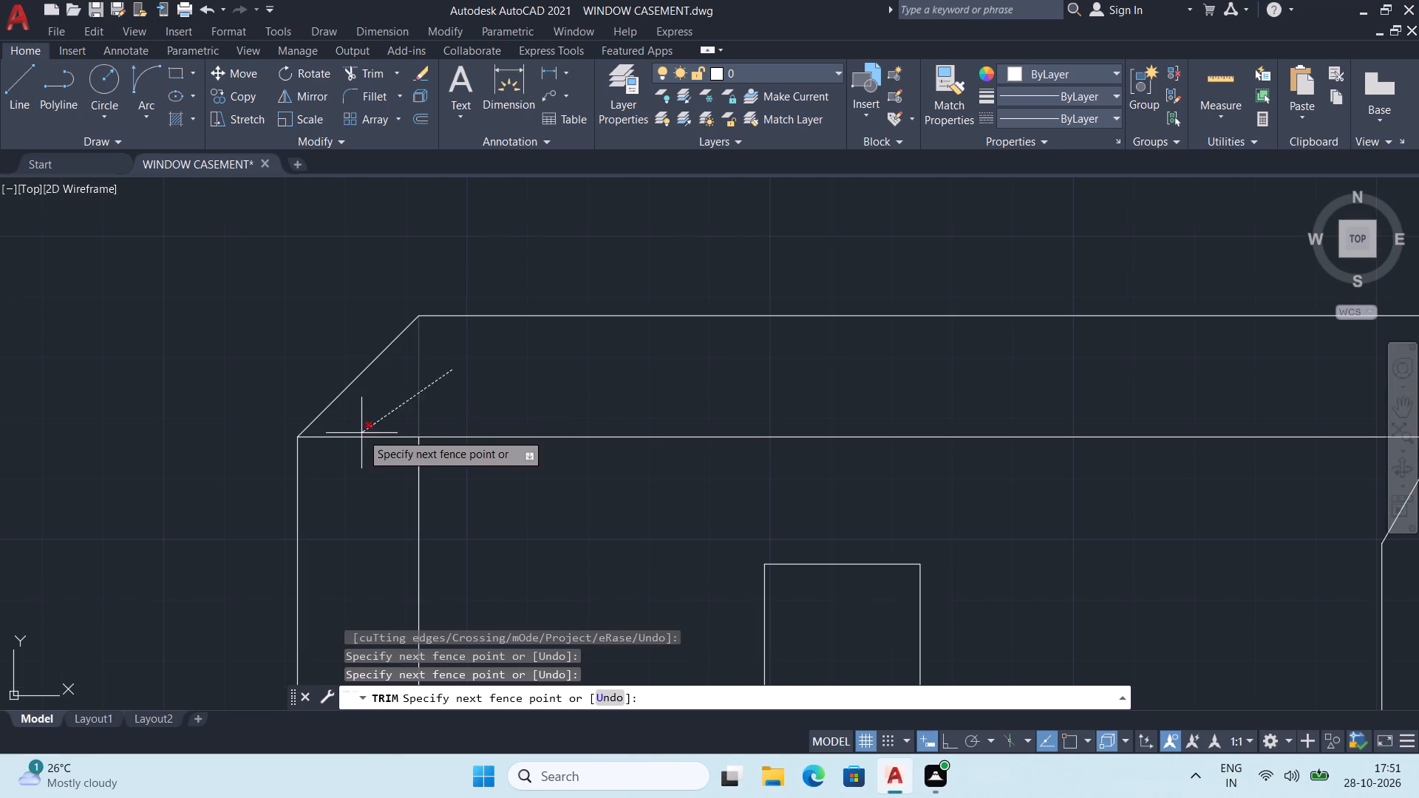
{"action": "scroll", "coordinate": [375, 456], "scroll_direction": "down", "scroll_amount": 1}
{"action": "left_click", "coordinate": [375, 456]}
{"action": "scroll", "coordinate": [544, 425], "scroll_direction": "down", "scroll_amount": 3}
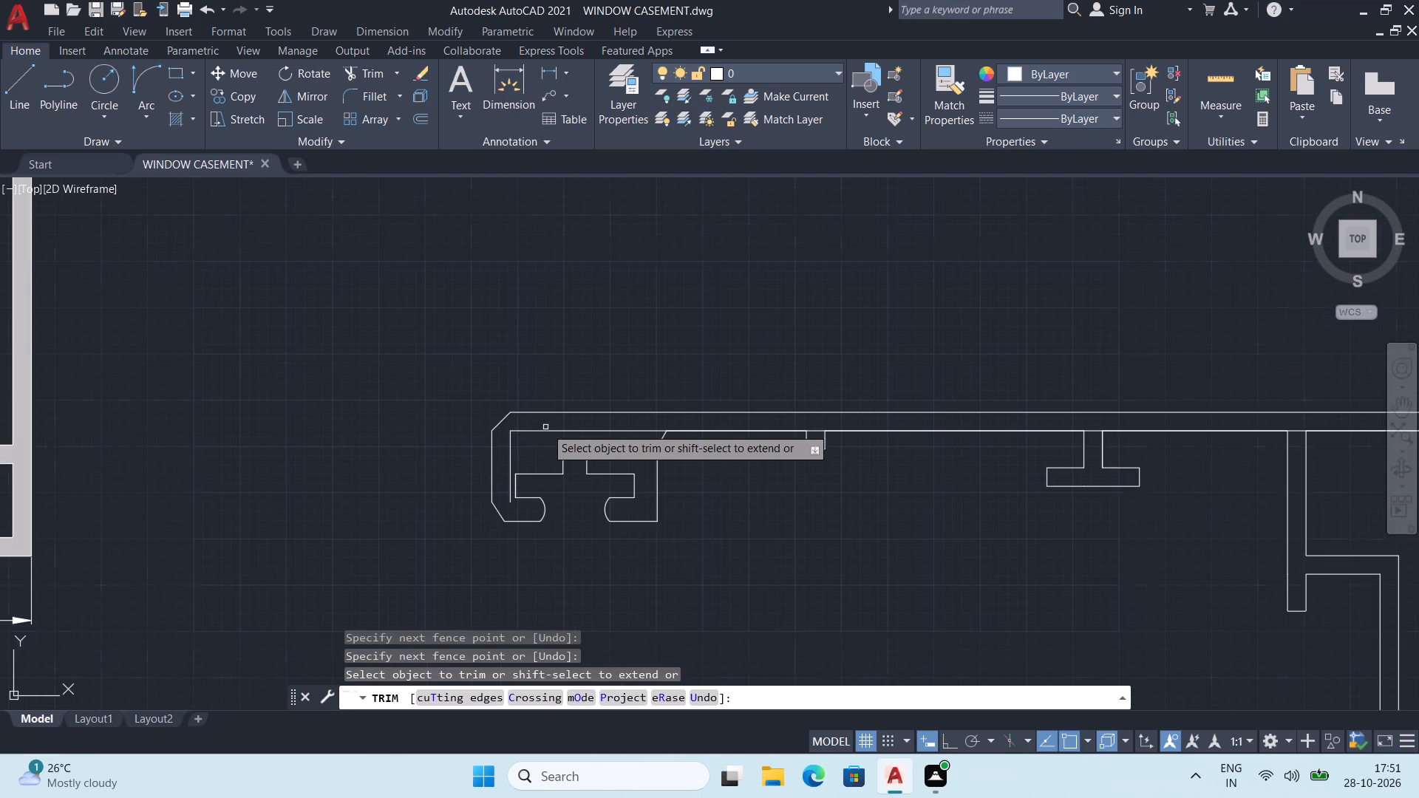
{"action": "scroll", "coordinate": [531, 434], "scroll_direction": "up", "scroll_amount": 2}
{"action": "left_click", "coordinate": [530, 417]}
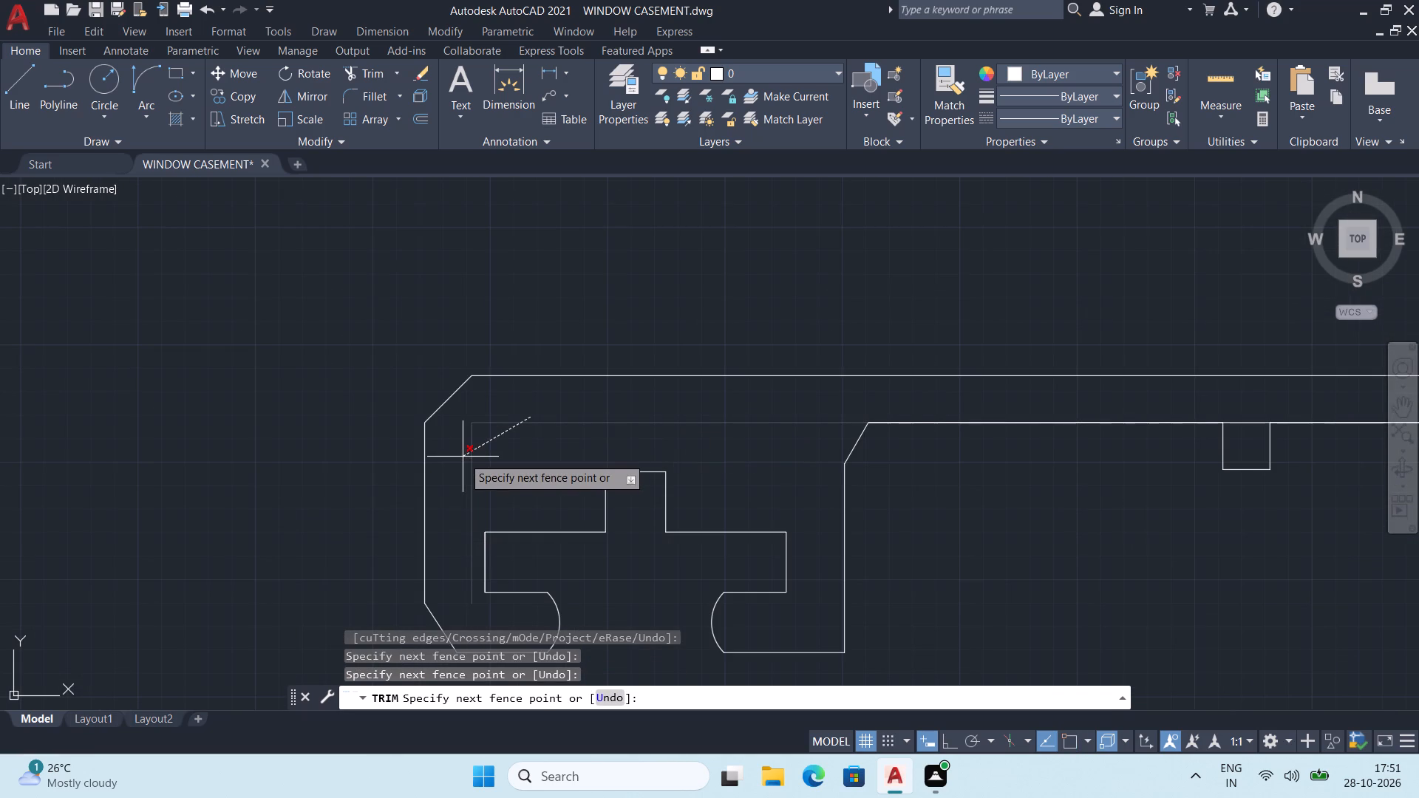
{"action": "left_click", "coordinate": [463, 457]}
Trim the offset line segment crossing the base of the small square rib on the top wall.
{"action": "scroll", "coordinate": [627, 422], "scroll_direction": "down", "scroll_amount": 2}
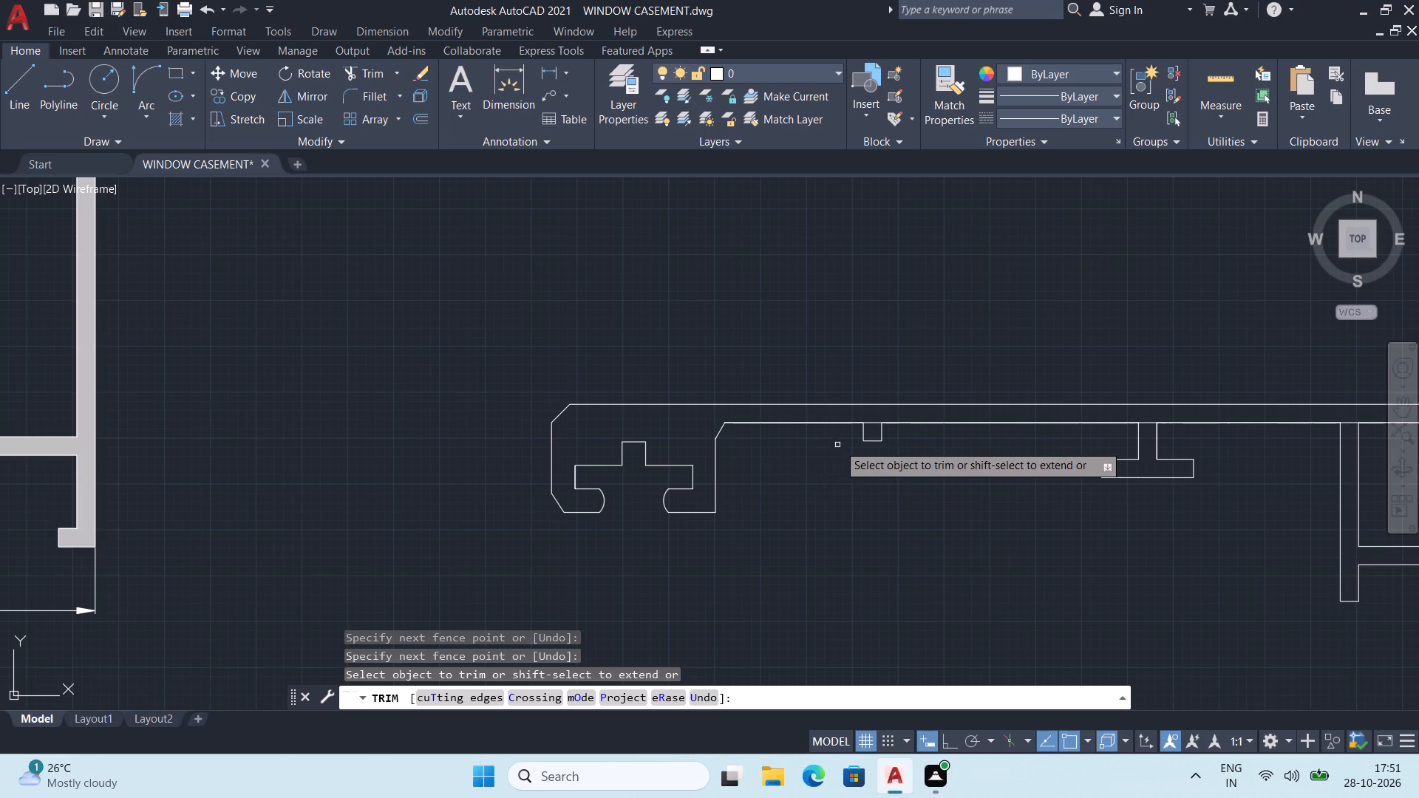
{"action": "scroll", "coordinate": [843, 440], "scroll_direction": "up", "scroll_amount": 2}
{"action": "scroll", "coordinate": [888, 396], "scroll_direction": "up", "scroll_amount": 2}
{"action": "left_click", "coordinate": [916, 373]}
{"action": "left_click", "coordinate": [919, 429]}
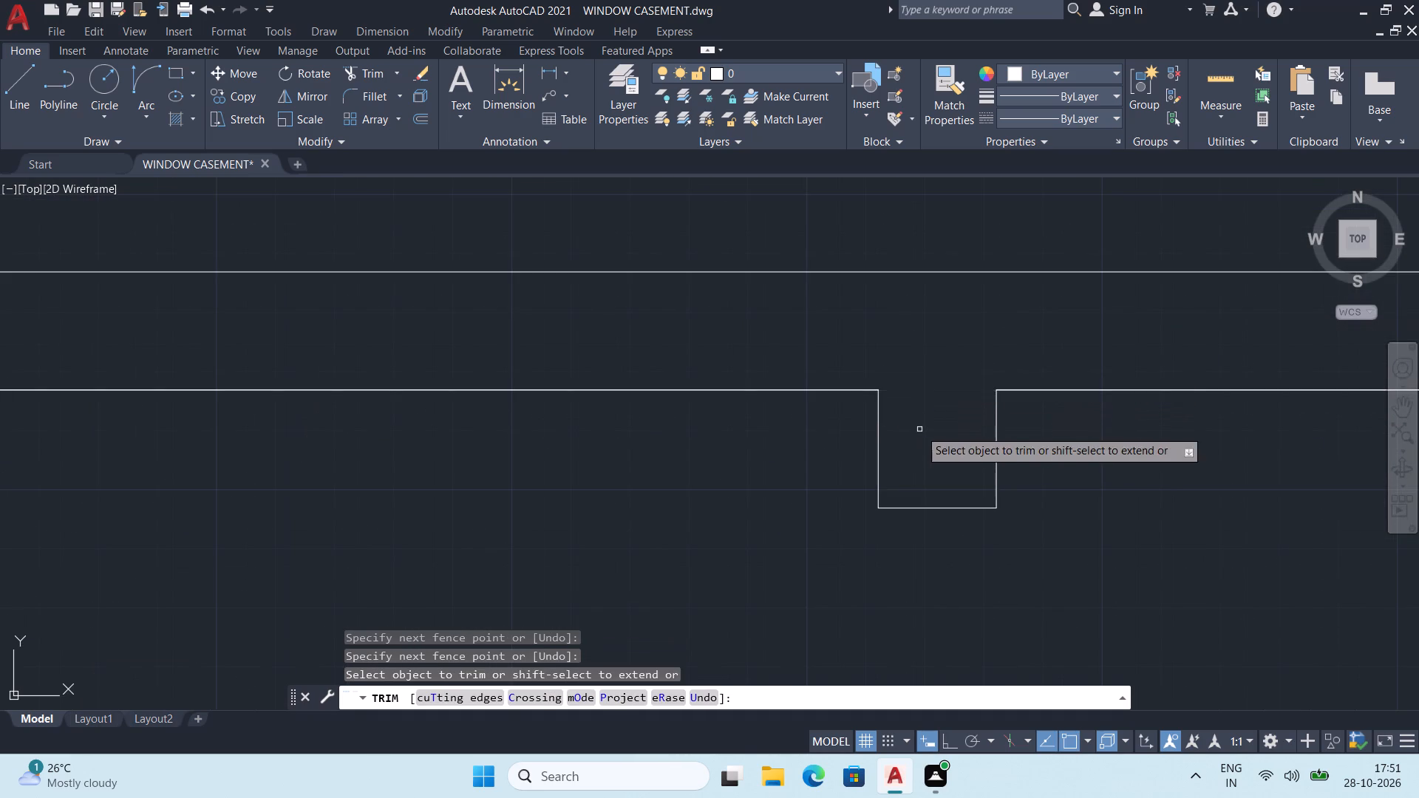
{"action": "scroll", "coordinate": [919, 429], "scroll_direction": "down", "scroll_amount": 3}
{"action": "middle_click_drag", "start_coordinate": [992, 507], "coordinate": [712, 514]}
{"action": "middle_click_drag", "start_coordinate": [917, 465], "coordinate": [655, 494]}
{"action": "scroll", "coordinate": [918, 460], "scroll_direction": "down", "scroll_amount": 2}
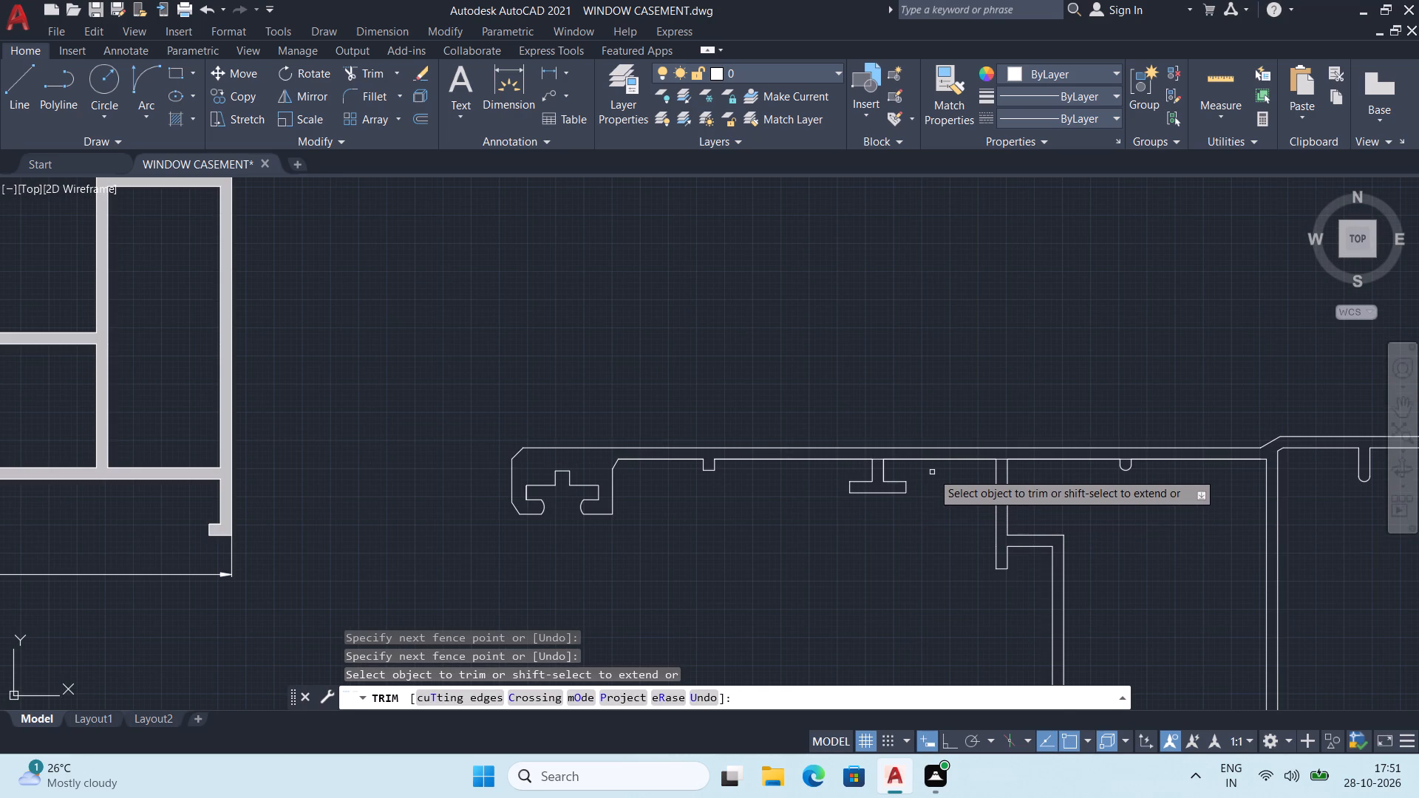
{"action": "key", "text": "space"}
Erase the duplicate line segments overlapping the offset line along the top wall's inner face.
{"action": "left_click", "coordinate": [822, 460]}
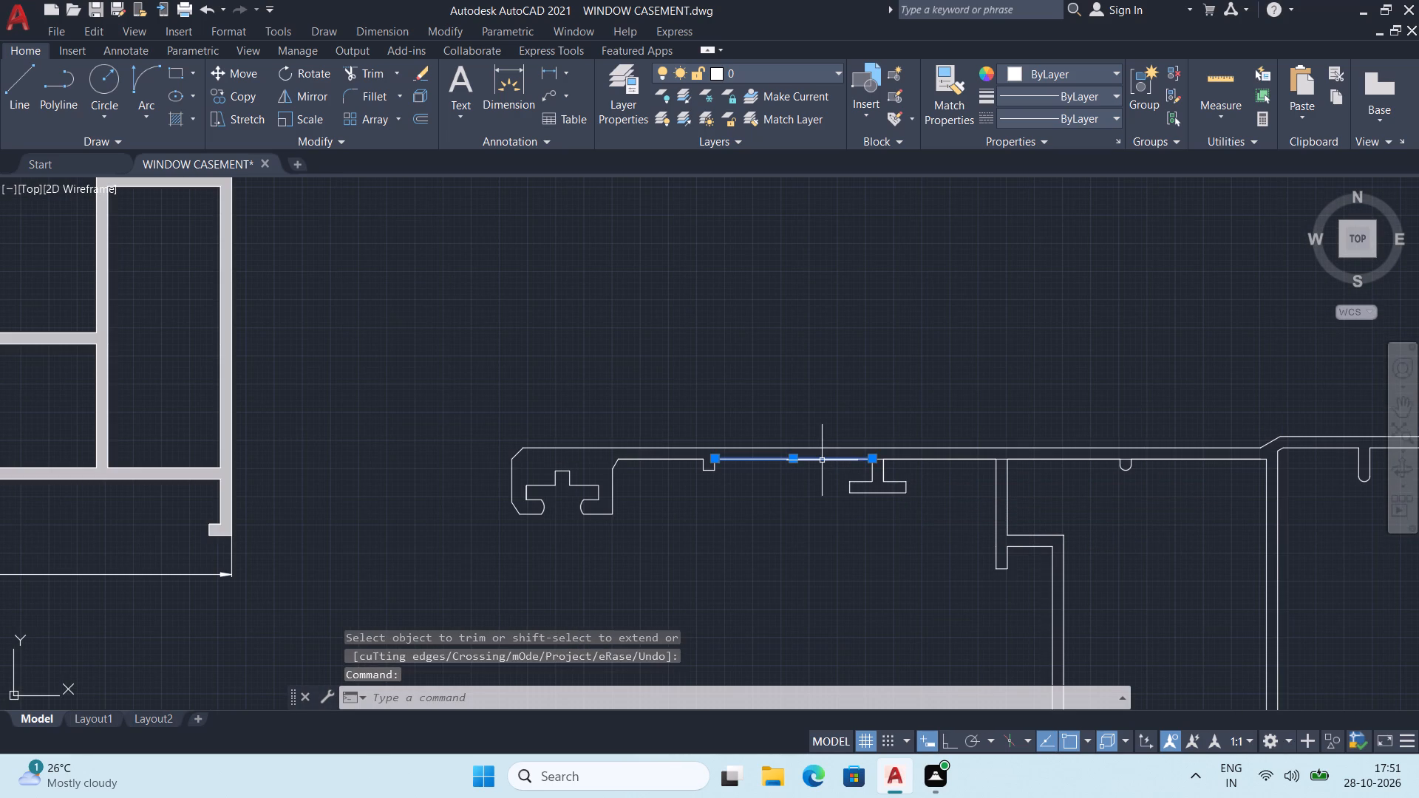
{"action": "key", "text": "Delete"}
{"action": "left_click", "coordinate": [656, 461]}
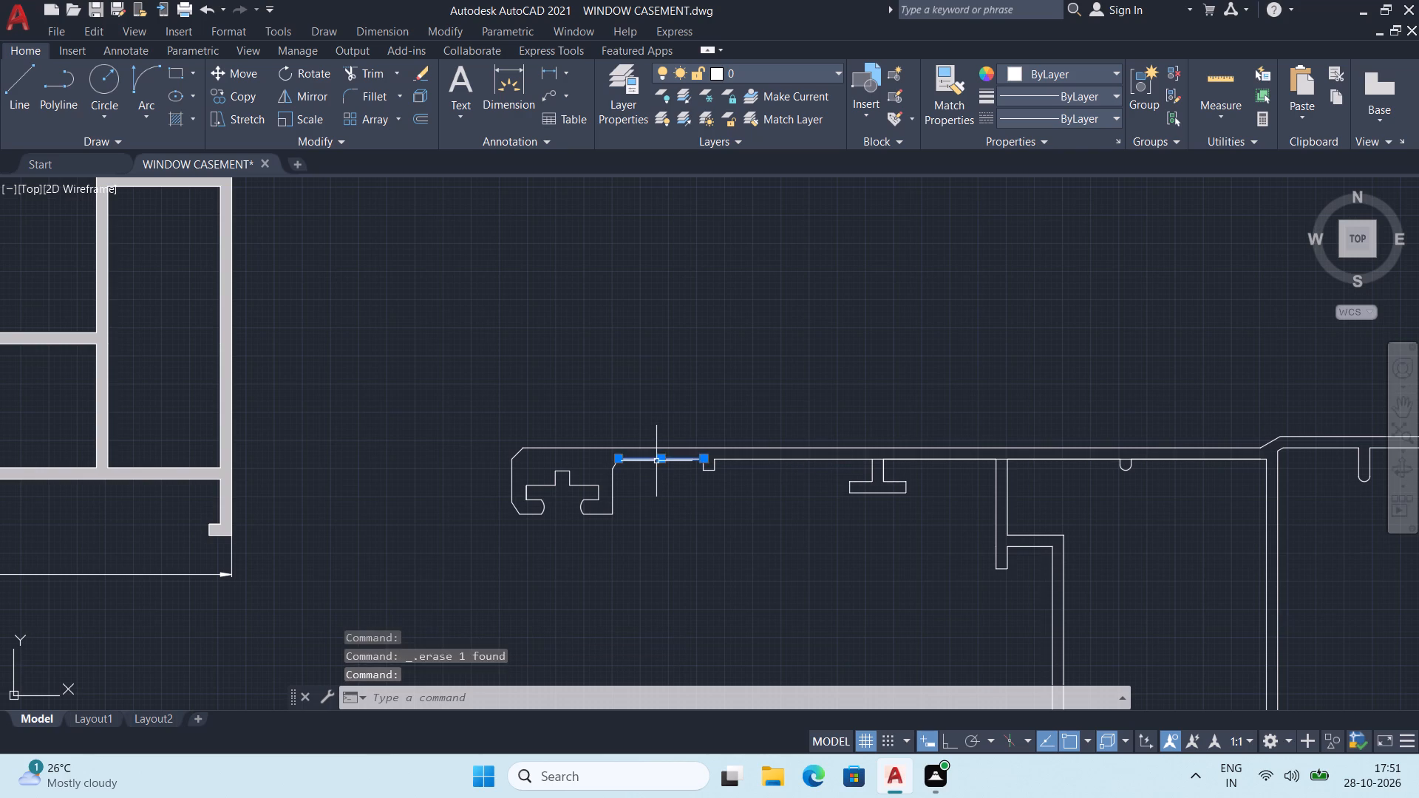
{"action": "key", "text": "Delete"}
{"action": "left_click", "coordinate": [928, 459]}
{"action": "key", "text": "Delete"}
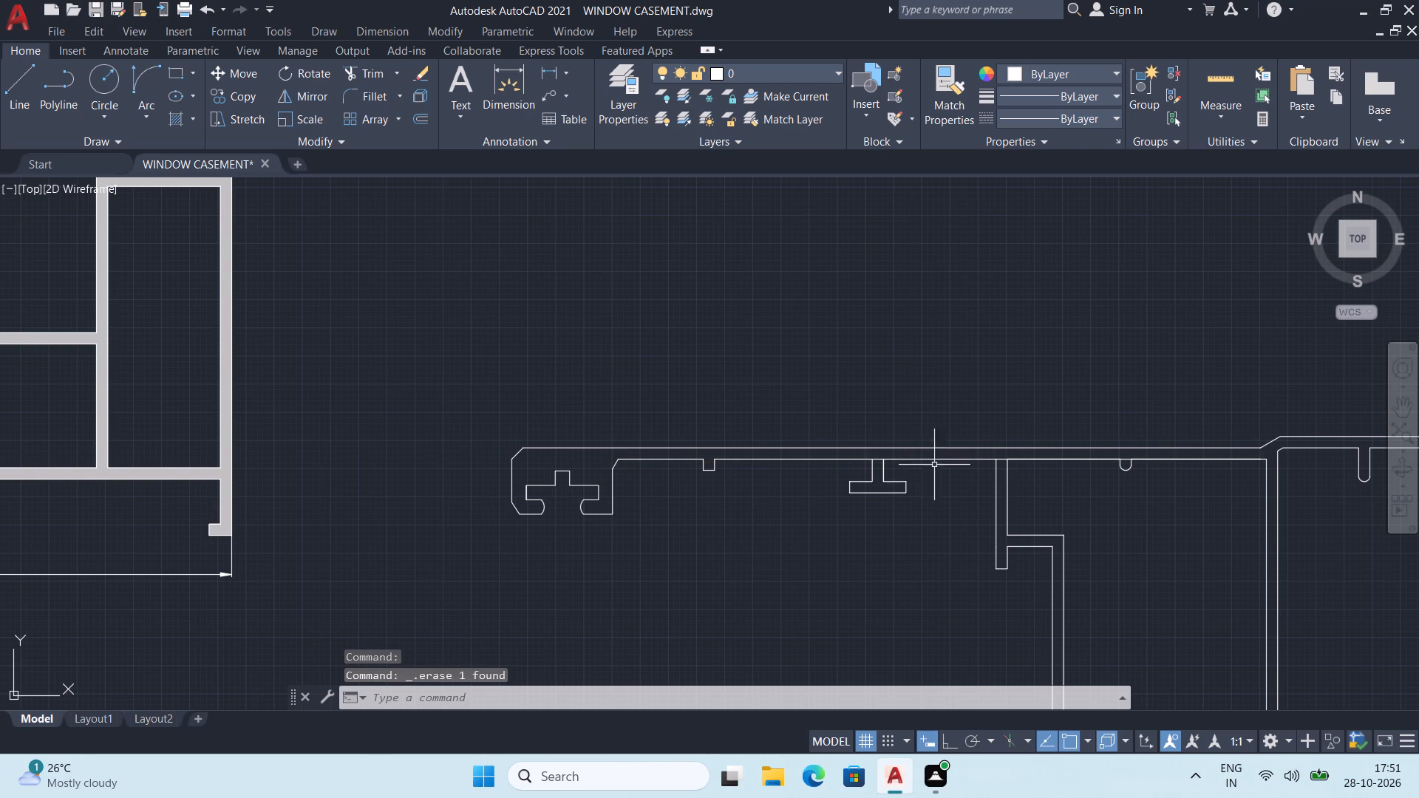
{"action": "left_click", "coordinate": [1066, 460]}
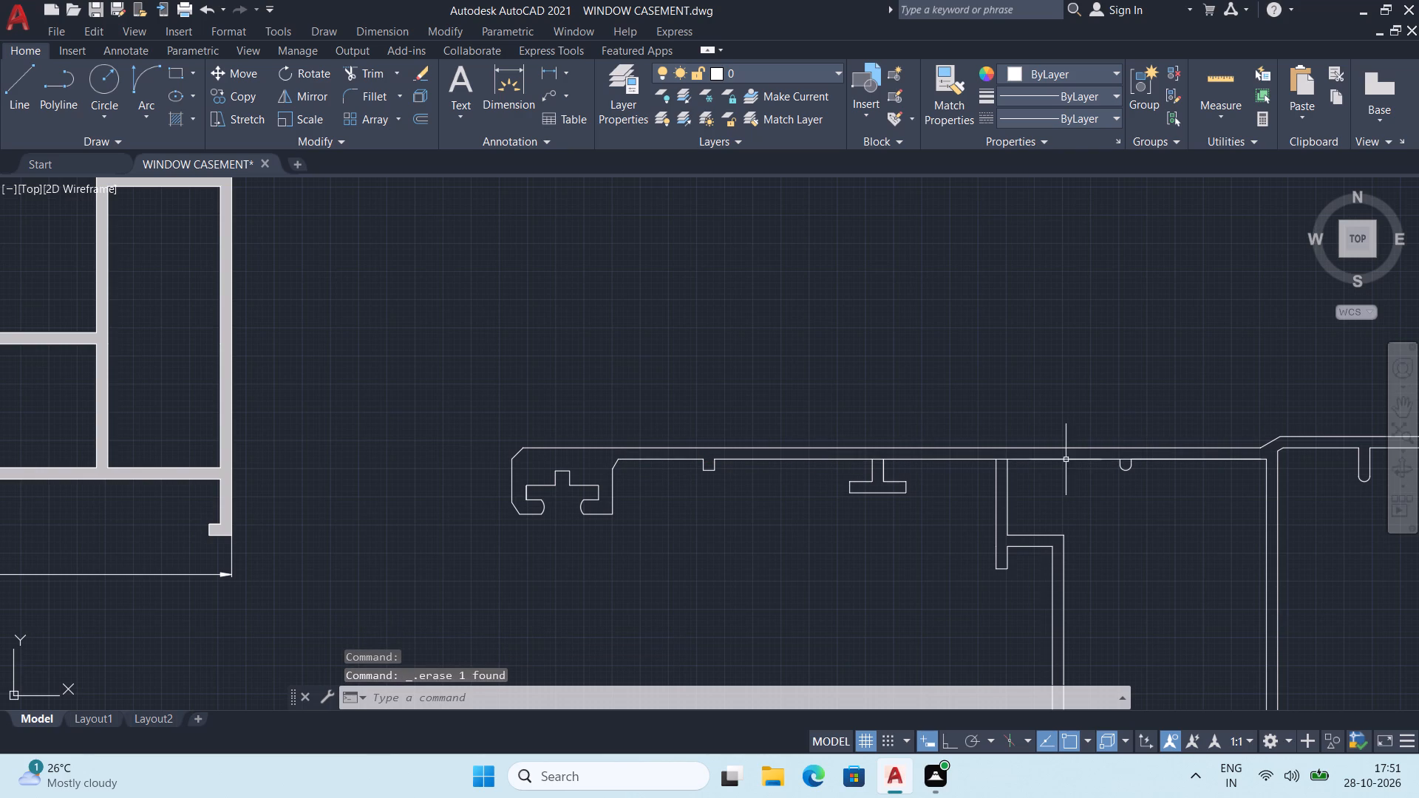
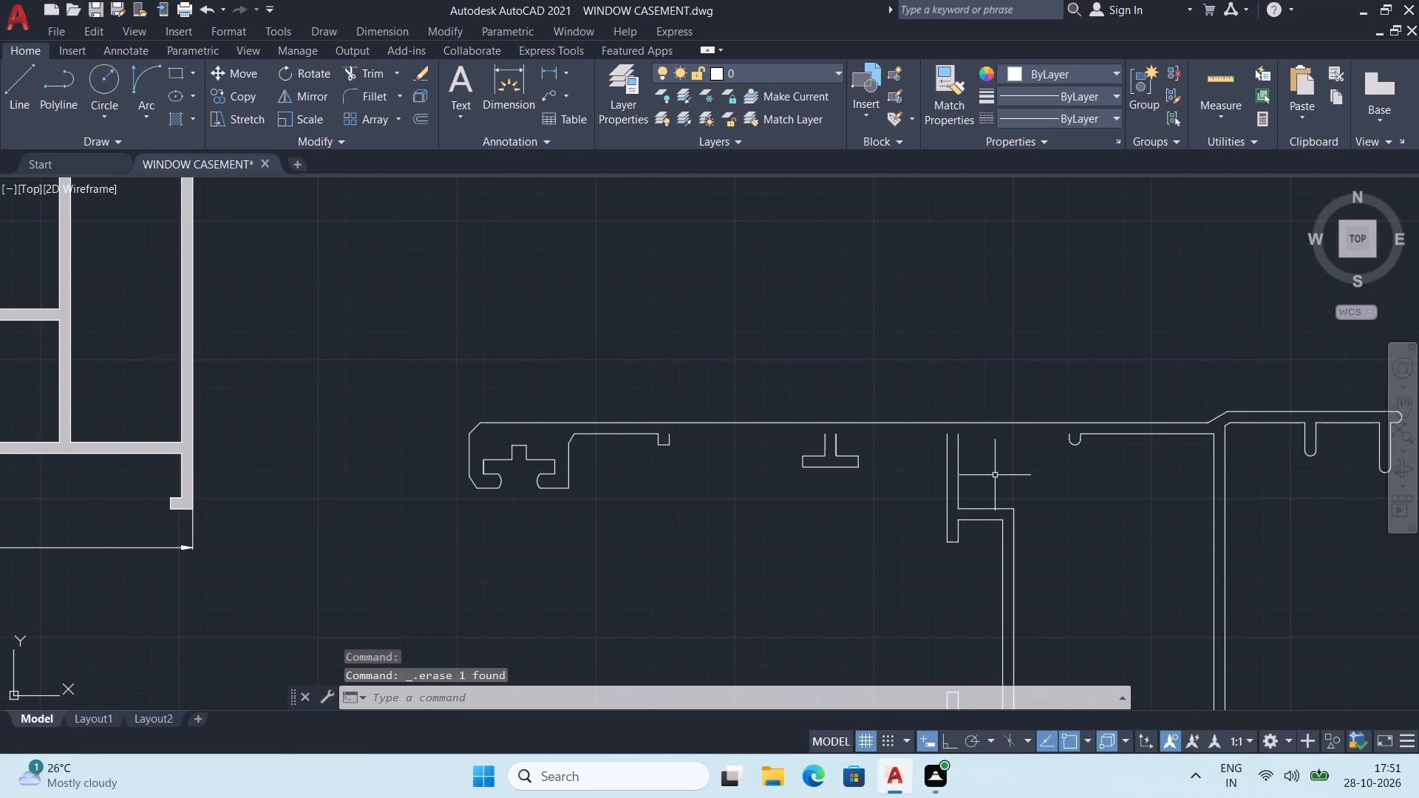
Undo the last erase to bring back the inner-face line of the profile's top wall.
{"action": "middle_click_drag", "start_coordinate": [995, 475], "coordinate": [905, 460]}
{"action": "key", "text": "ctrl+z"}
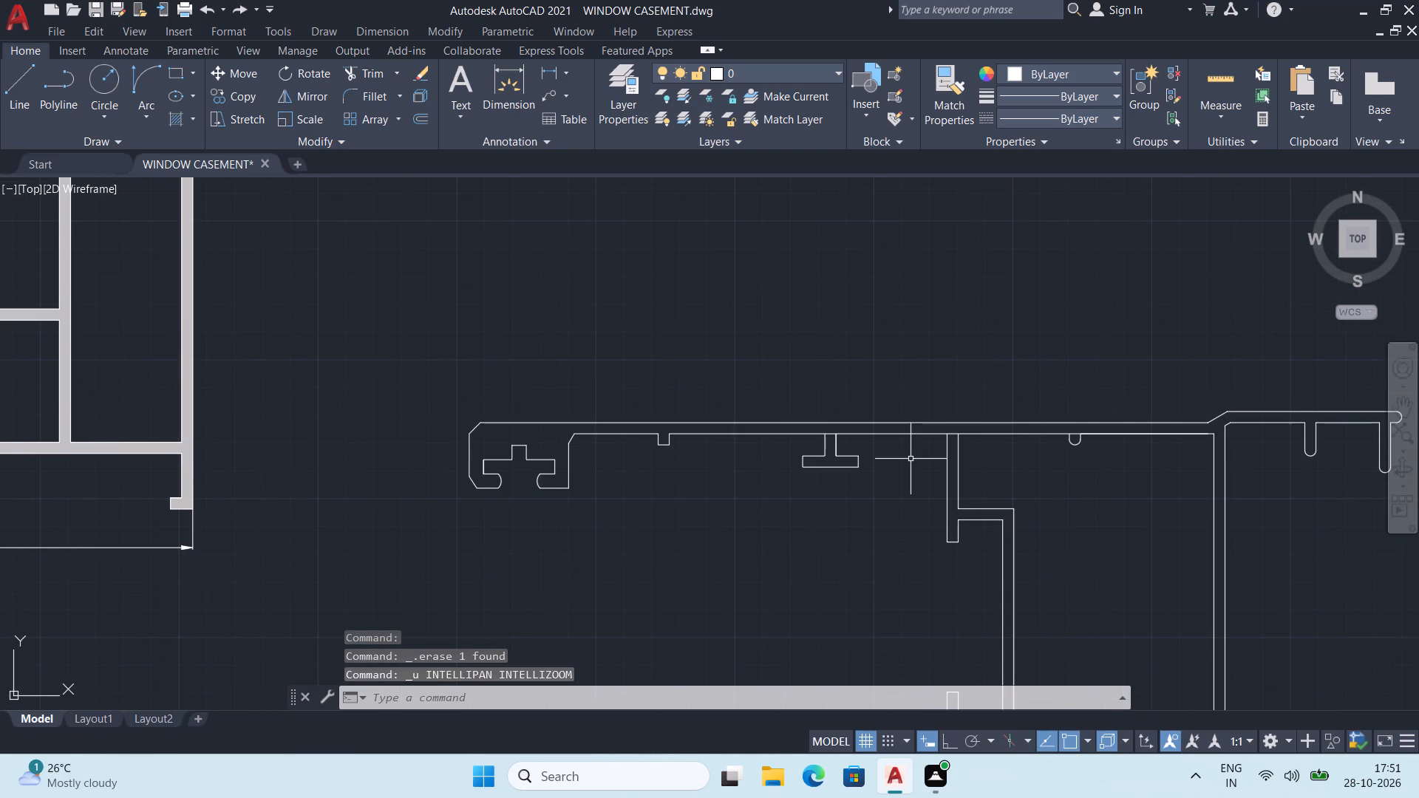
Trim the top wall's inner line across the bases of the T-shaped rib and the vertical web.
{"action": "middle_click_drag", "start_coordinate": [915, 459], "coordinate": [851, 465]}
{"action": "middle_click_drag", "start_coordinate": [756, 456], "coordinate": [702, 464]}
{"action": "key", "text": "t"}
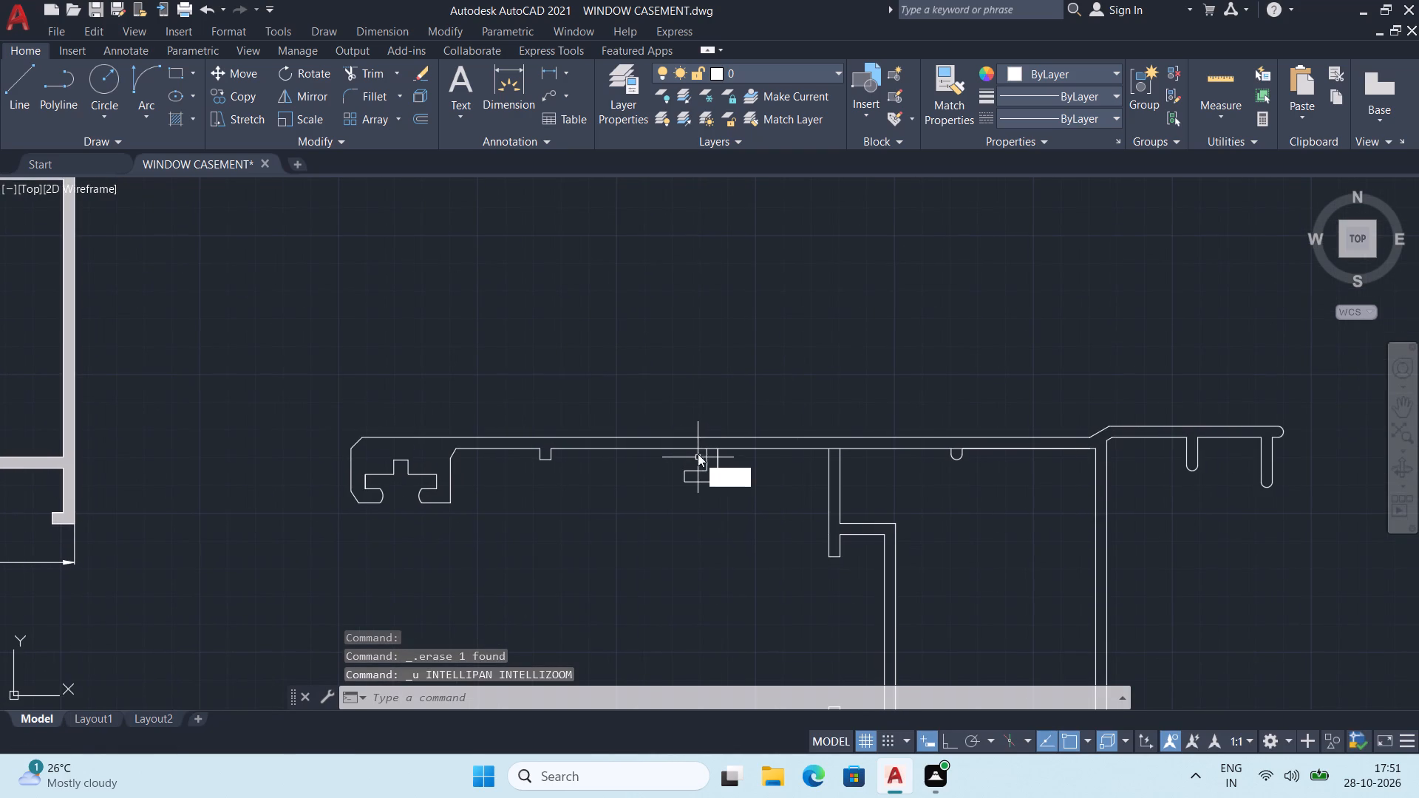
{"action": "key", "text": "r"}
{"action": "key", "text": "Return"}
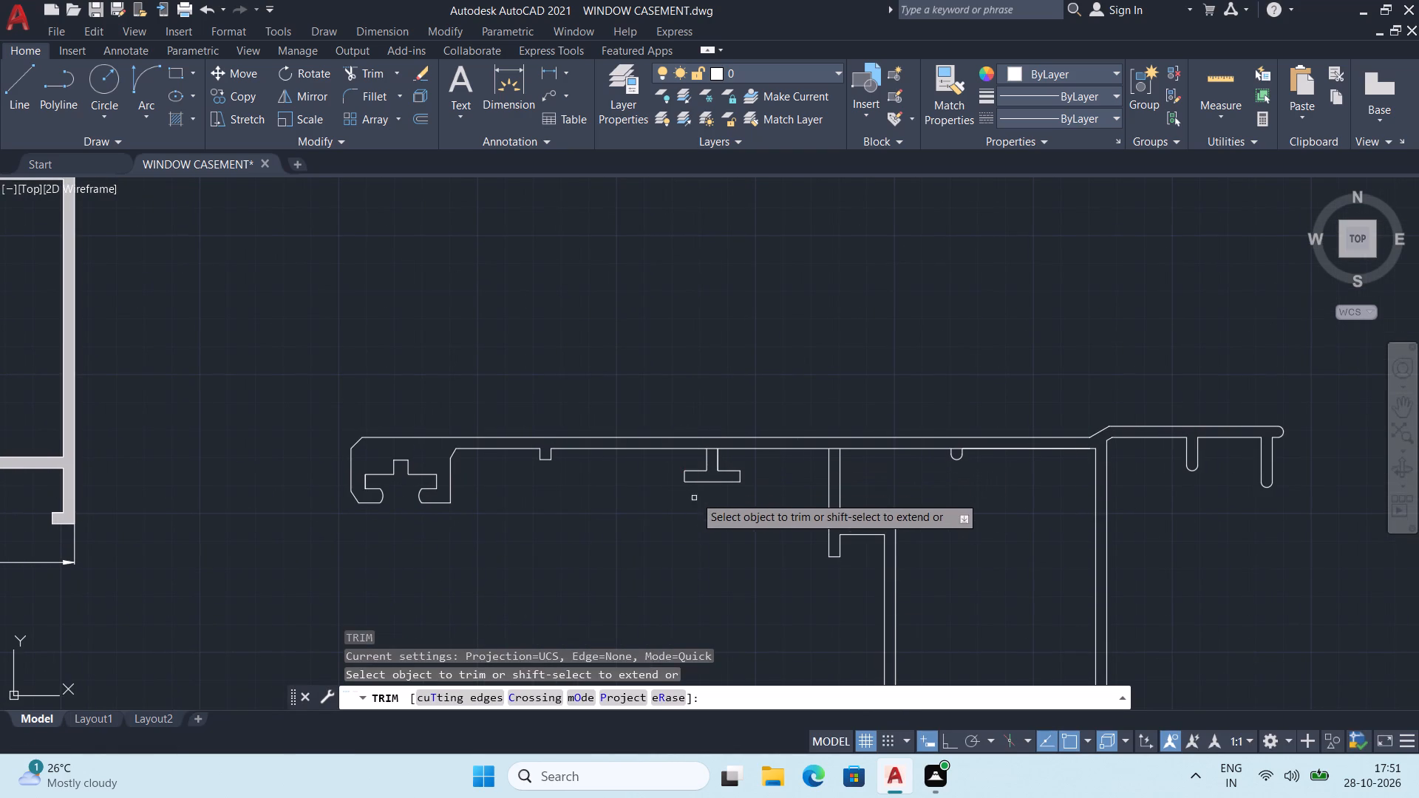
{"action": "scroll", "coordinate": [730, 457], "scroll_direction": "up", "scroll_amount": 3}
{"action": "left_click", "coordinate": [644, 406]}
{"action": "left_click", "coordinate": [647, 455]}
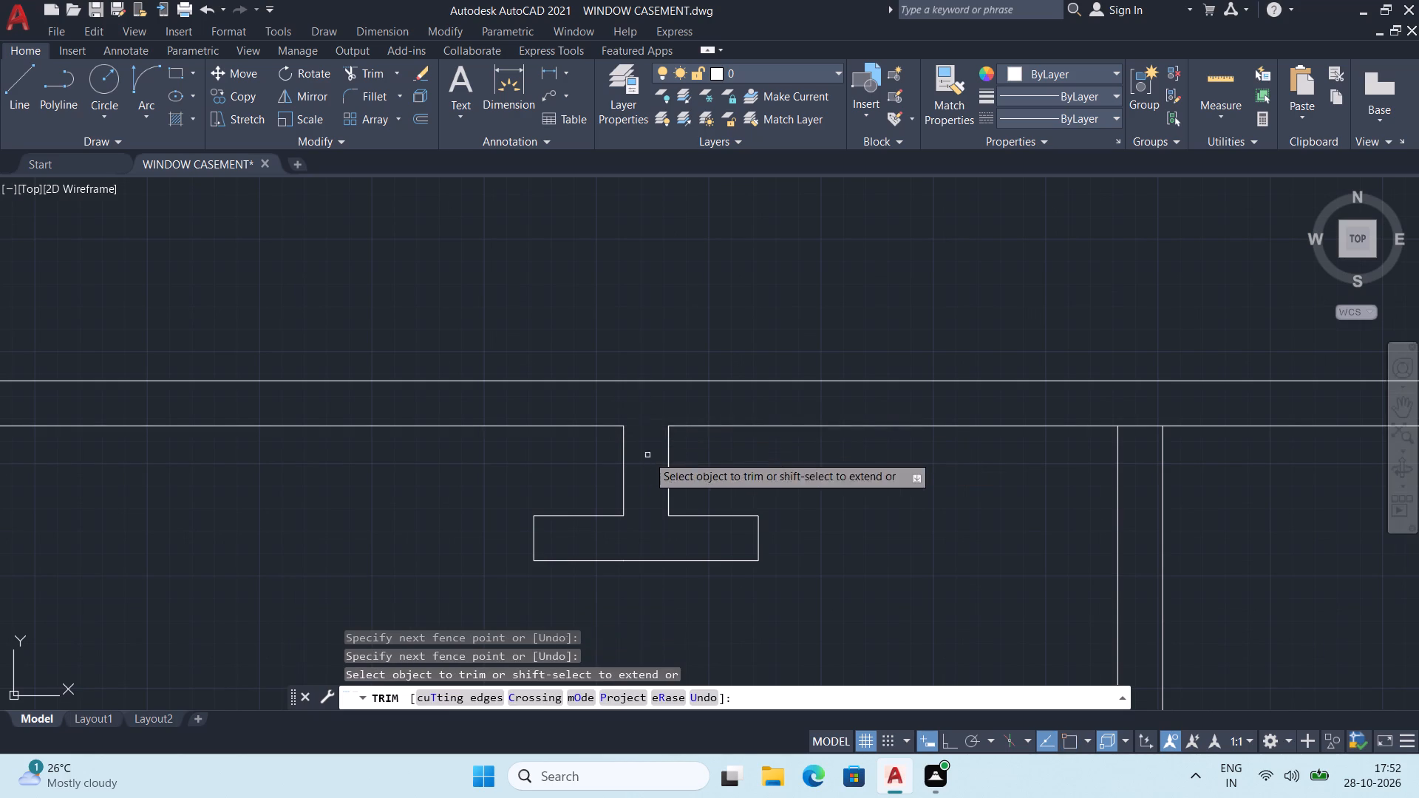
{"action": "scroll", "coordinate": [834, 446], "scroll_direction": "down", "scroll_amount": 2}
{"action": "middle_click_drag", "start_coordinate": [882, 472], "coordinate": [775, 468]}
{"action": "scroll", "coordinate": [869, 443], "scroll_direction": "up", "scroll_amount": 2}
{"action": "left_click", "coordinate": [809, 412]}
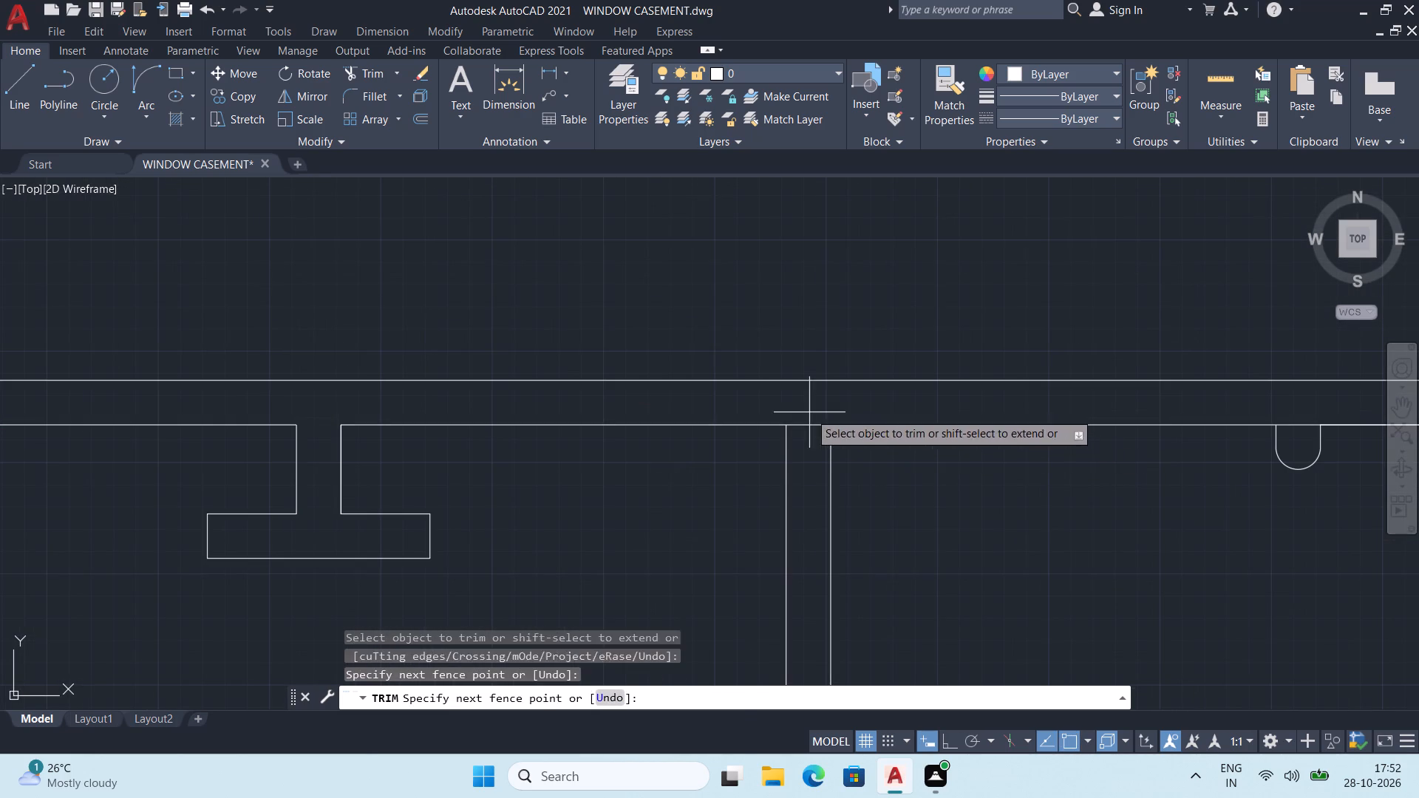
{"action": "left_click", "coordinate": [804, 458]}
Trim the top wall's inner line across the base of the small rounded rib.
{"action": "scroll", "coordinate": [938, 452], "scroll_direction": "down", "scroll_amount": 2}
{"action": "middle_click_drag", "start_coordinate": [1015, 484], "coordinate": [843, 495]}
{"action": "scroll", "coordinate": [913, 471], "scroll_direction": "up", "scroll_amount": 2}
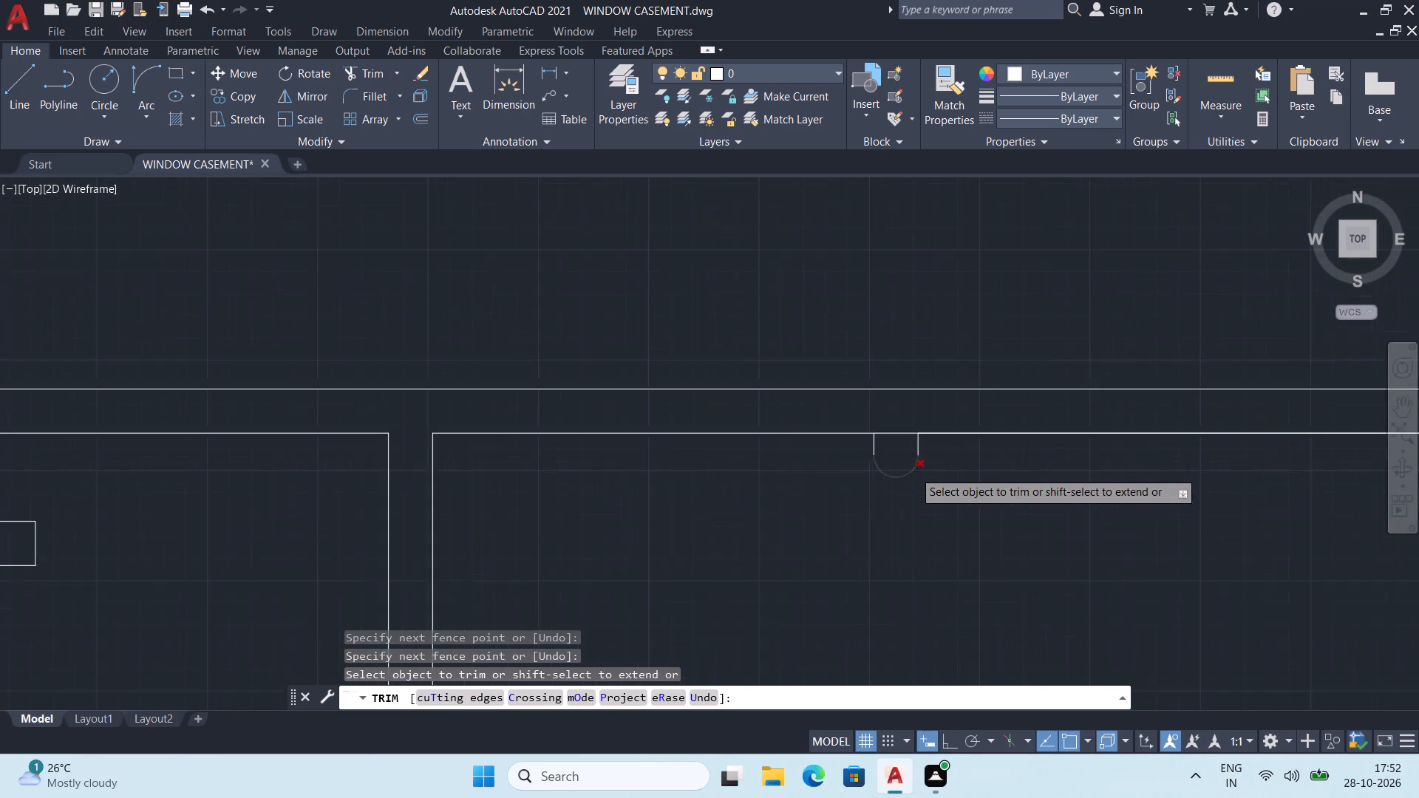
{"action": "scroll", "coordinate": [913, 471], "scroll_direction": "up", "scroll_amount": 1}
{"action": "left_click", "coordinate": [886, 399]}
{"action": "left_click", "coordinate": [887, 433]}
Trim off the square tip outside the diagonal at the profile's lower-left corner.
{"action": "scroll", "coordinate": [927, 449], "scroll_direction": "down", "scroll_amount": 5}
{"action": "middle_click_drag", "start_coordinate": [950, 498], "coordinate": [947, 415]}
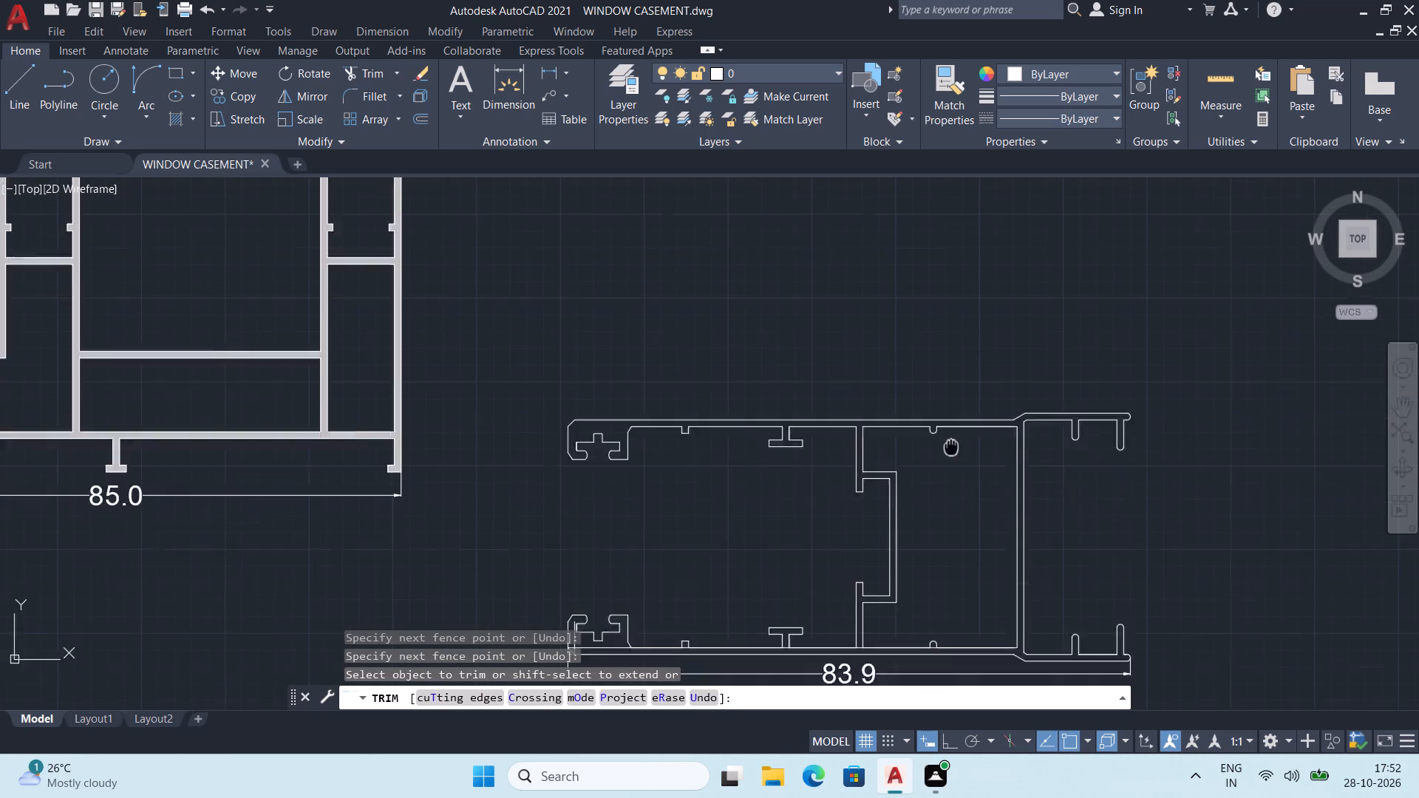
{"action": "middle_click_drag", "start_coordinate": [947, 415], "coordinate": [917, 279]}
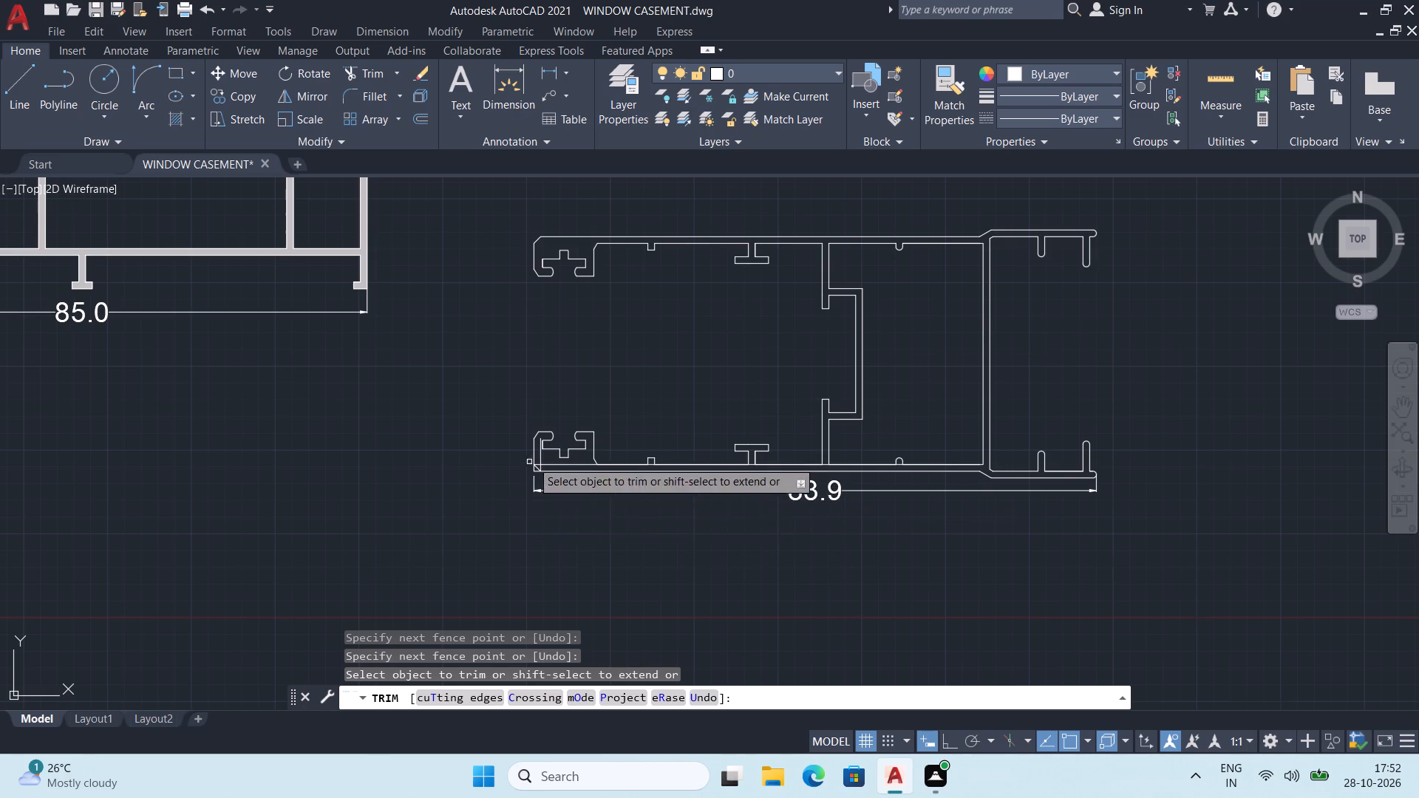
{"action": "scroll", "coordinate": [533, 460], "scroll_direction": "up", "scroll_amount": 6}
{"action": "left_click", "coordinate": [412, 448]}
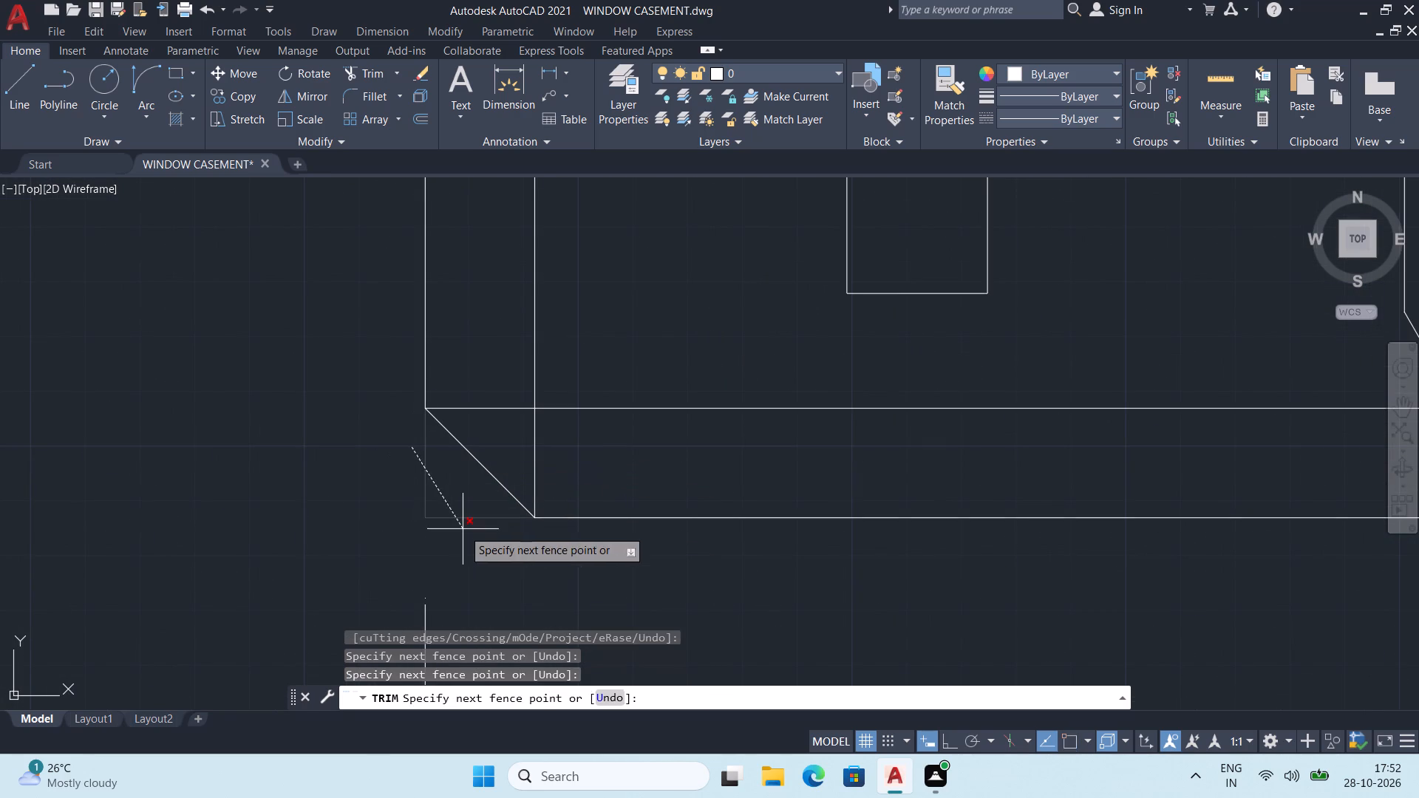
{"action": "left_click", "coordinate": [463, 529]}
Trim away the leftover offset lines inside the lower-left corner, around the clip channel, and finish trimming.
{"action": "left_click", "coordinate": [480, 377]}
{"action": "left_click", "coordinate": [553, 436]}
{"action": "scroll", "coordinate": [571, 400], "scroll_direction": "down", "scroll_amount": 2}
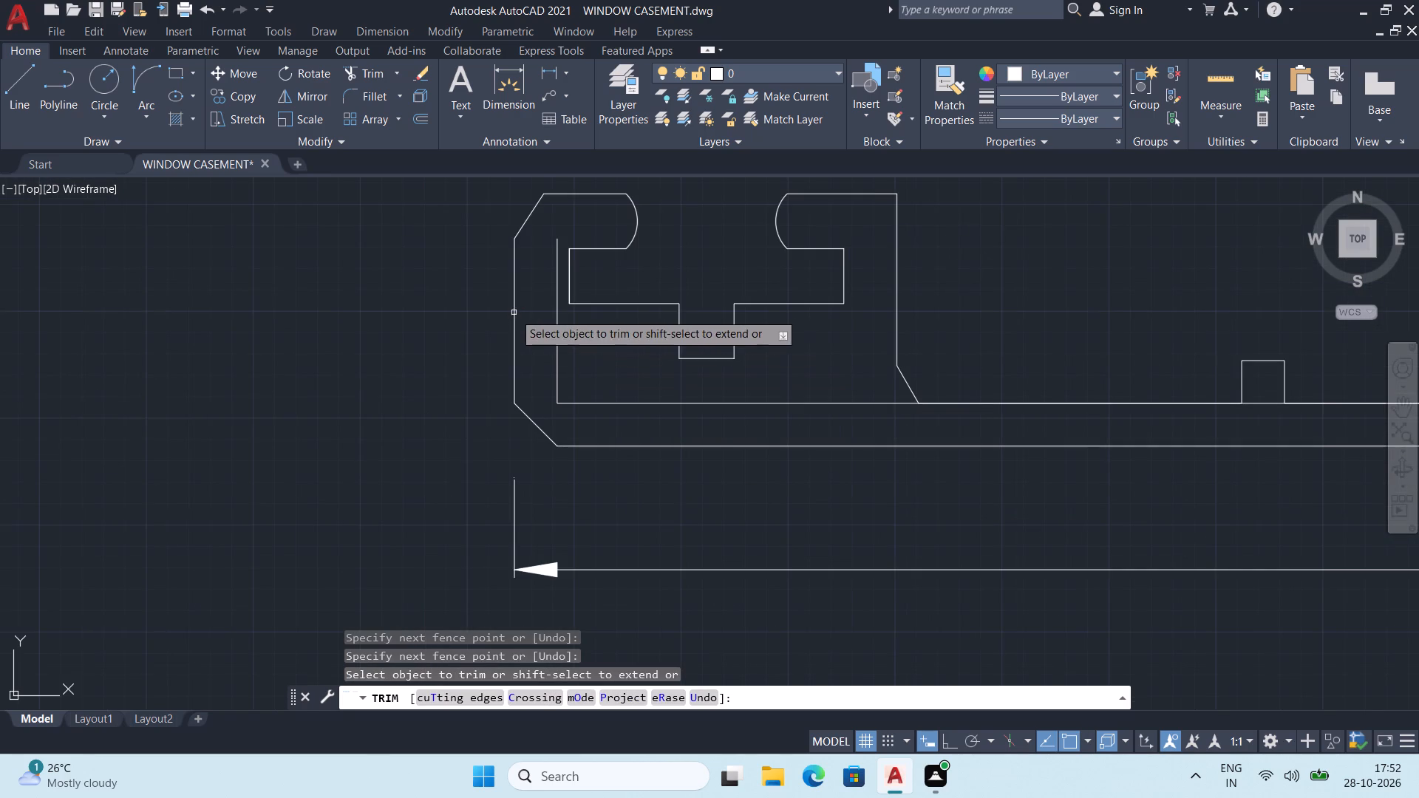
{"action": "left_click", "coordinate": [540, 318]}
{"action": "left_click", "coordinate": [650, 416]}
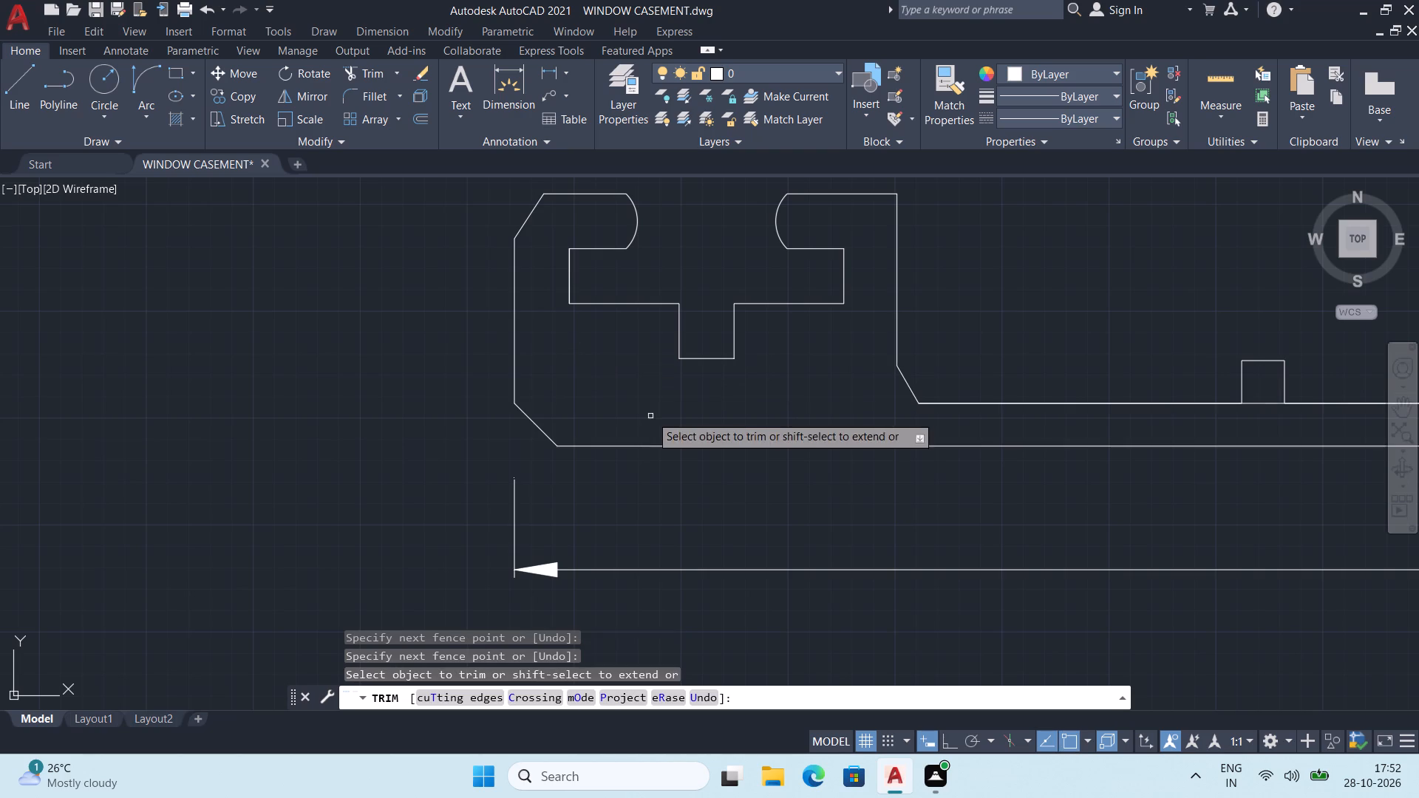
{"action": "scroll", "coordinate": [654, 405], "scroll_direction": "down", "scroll_amount": 3}
{"action": "middle_click_drag", "start_coordinate": [659, 406], "coordinate": [540, 392]}
{"action": "key", "text": "space"}
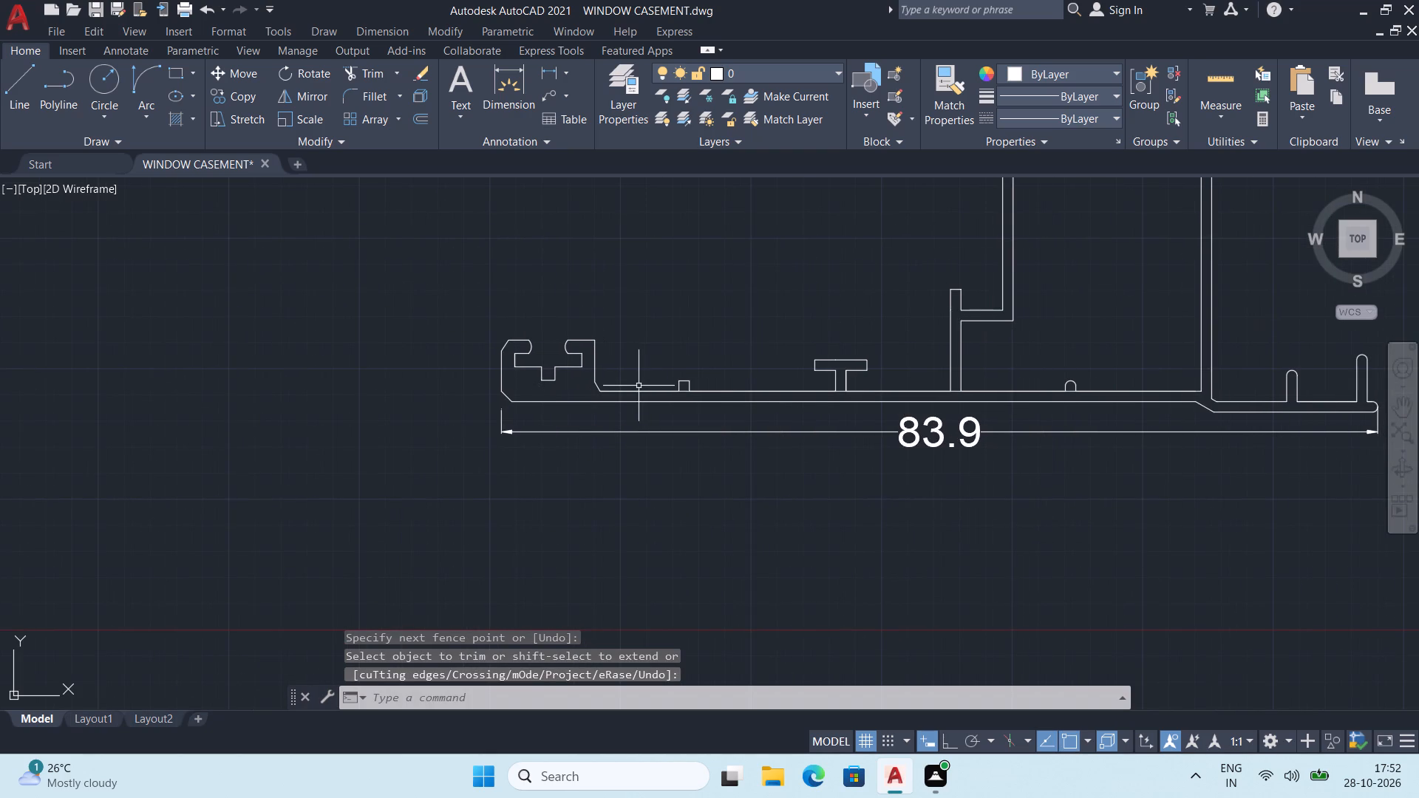
Erase the duplicate line segment between the clip channel and the square rib on the bottom wall.
{"action": "left_click", "coordinate": [646, 390]}
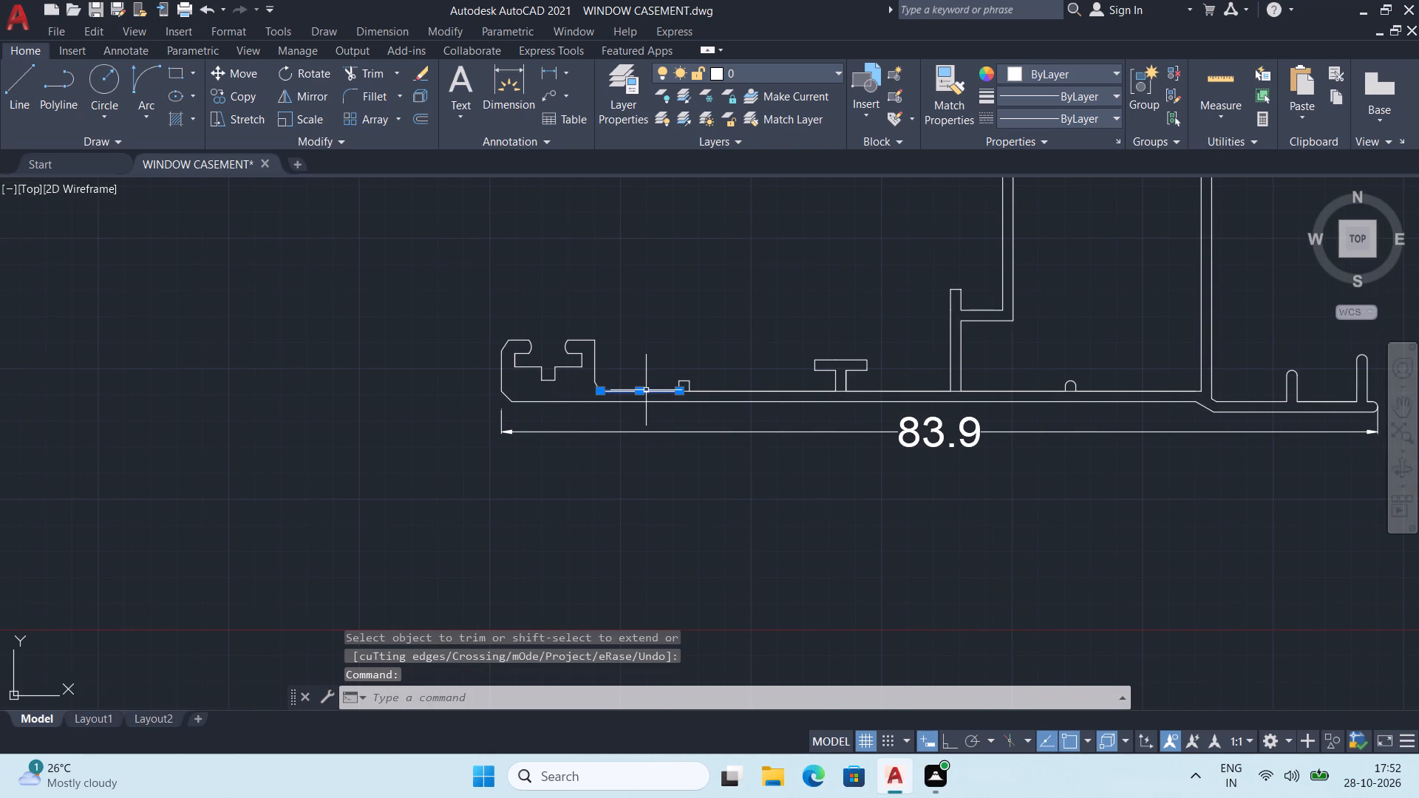
{"action": "key", "text": "Delete"}
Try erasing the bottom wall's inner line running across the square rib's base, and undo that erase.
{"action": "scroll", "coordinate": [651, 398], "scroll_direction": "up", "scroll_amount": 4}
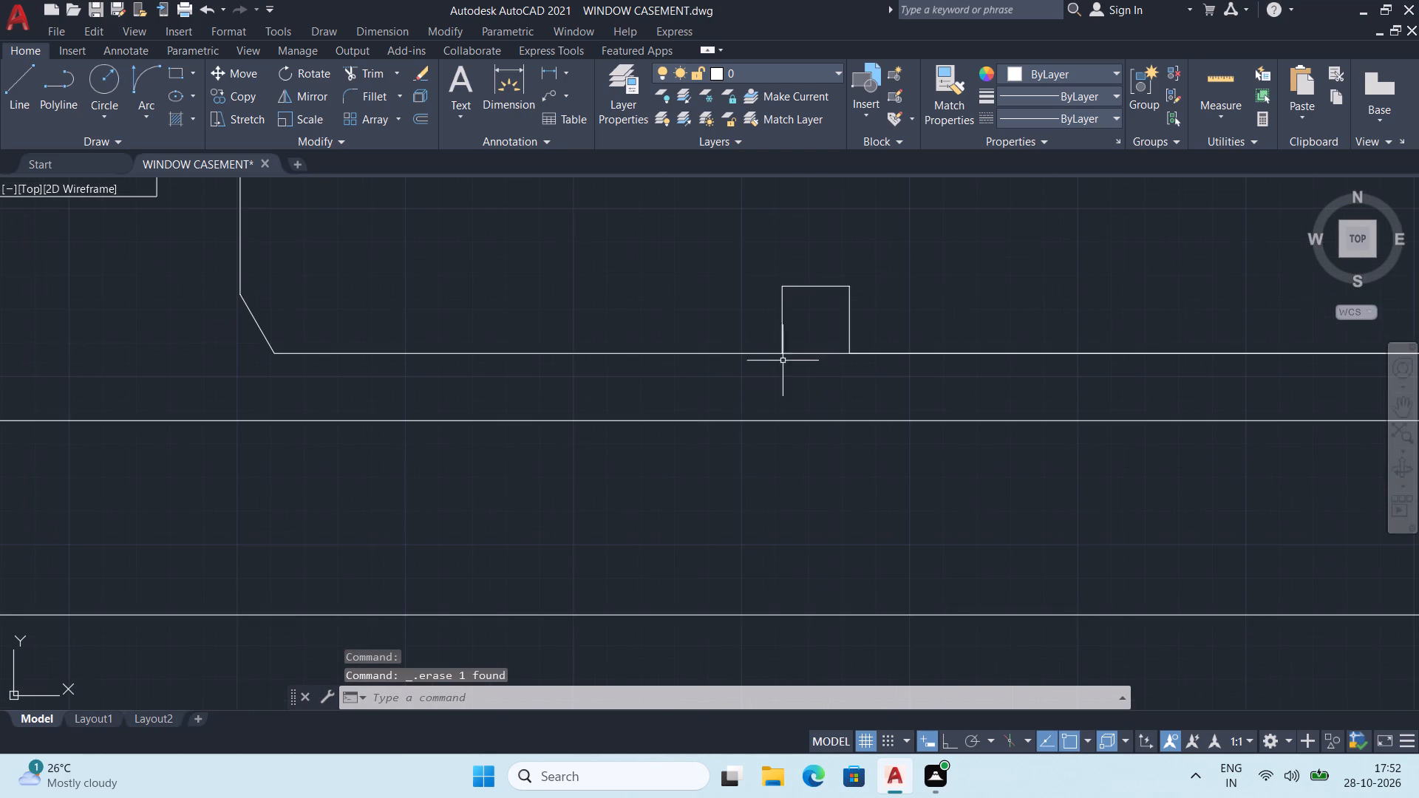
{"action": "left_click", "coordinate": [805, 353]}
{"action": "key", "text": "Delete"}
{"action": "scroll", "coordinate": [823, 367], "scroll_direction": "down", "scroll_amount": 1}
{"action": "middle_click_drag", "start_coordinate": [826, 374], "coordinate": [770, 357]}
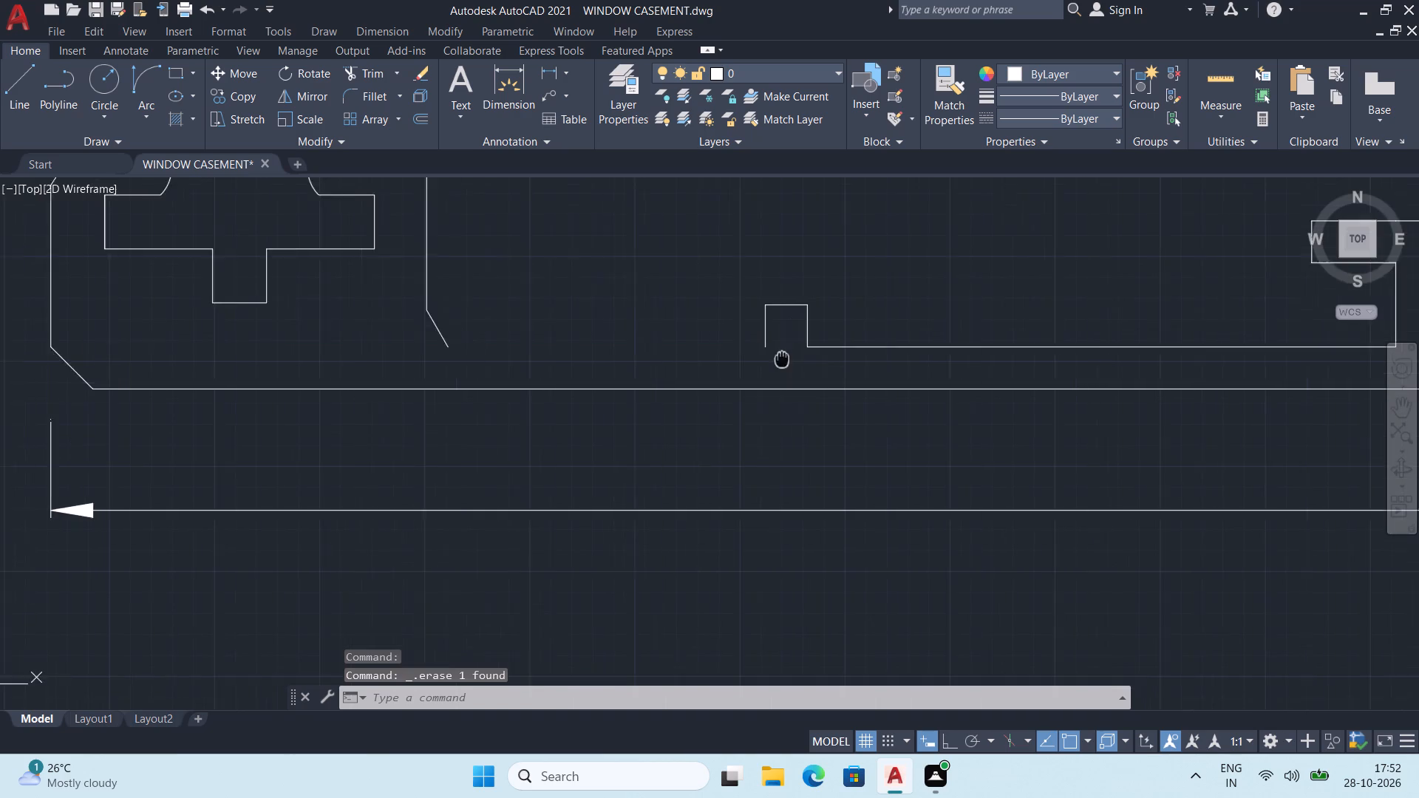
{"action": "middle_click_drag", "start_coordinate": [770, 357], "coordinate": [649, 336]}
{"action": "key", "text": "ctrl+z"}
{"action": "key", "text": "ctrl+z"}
Erase the duplicate segments on the bottom wall's inner face, from the square rib to the T-shaped rib and on to the web.
{"action": "scroll", "coordinate": [862, 344], "scroll_direction": "down", "scroll_amount": 2}
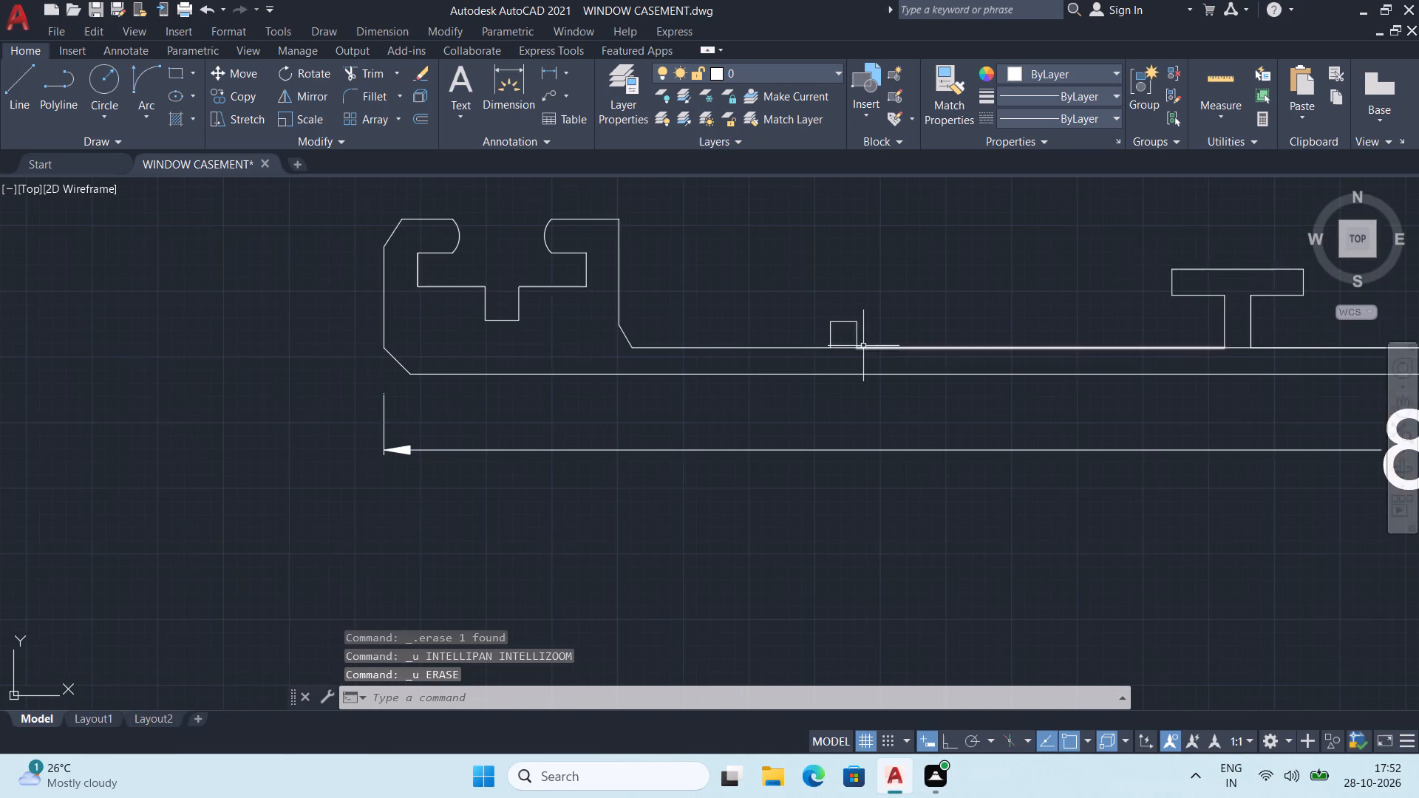
{"action": "middle_click_drag", "start_coordinate": [865, 348], "coordinate": [645, 326]}
{"action": "left_click", "coordinate": [756, 324]}
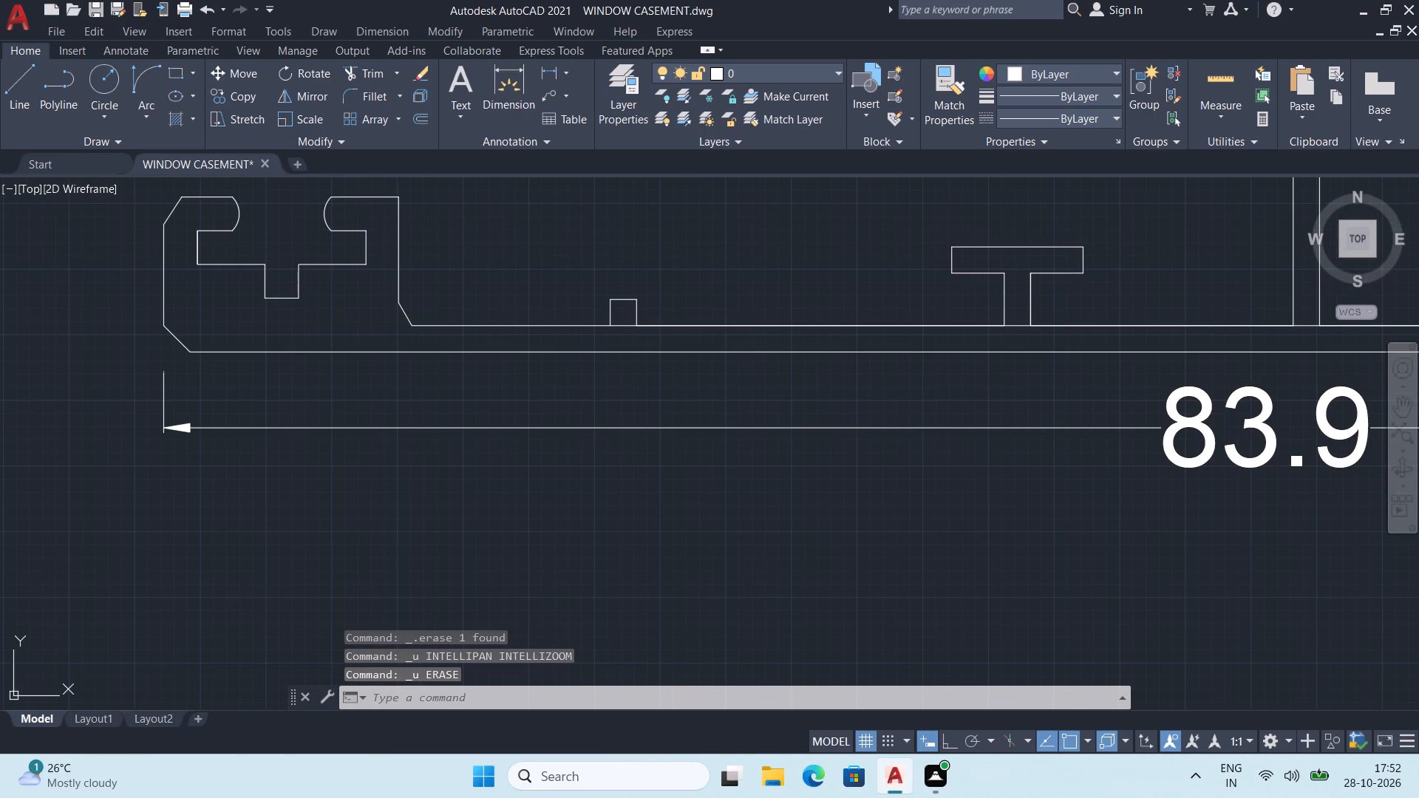
{"action": "key", "text": "Delete"}
{"action": "left_click", "coordinate": [1069, 324]}
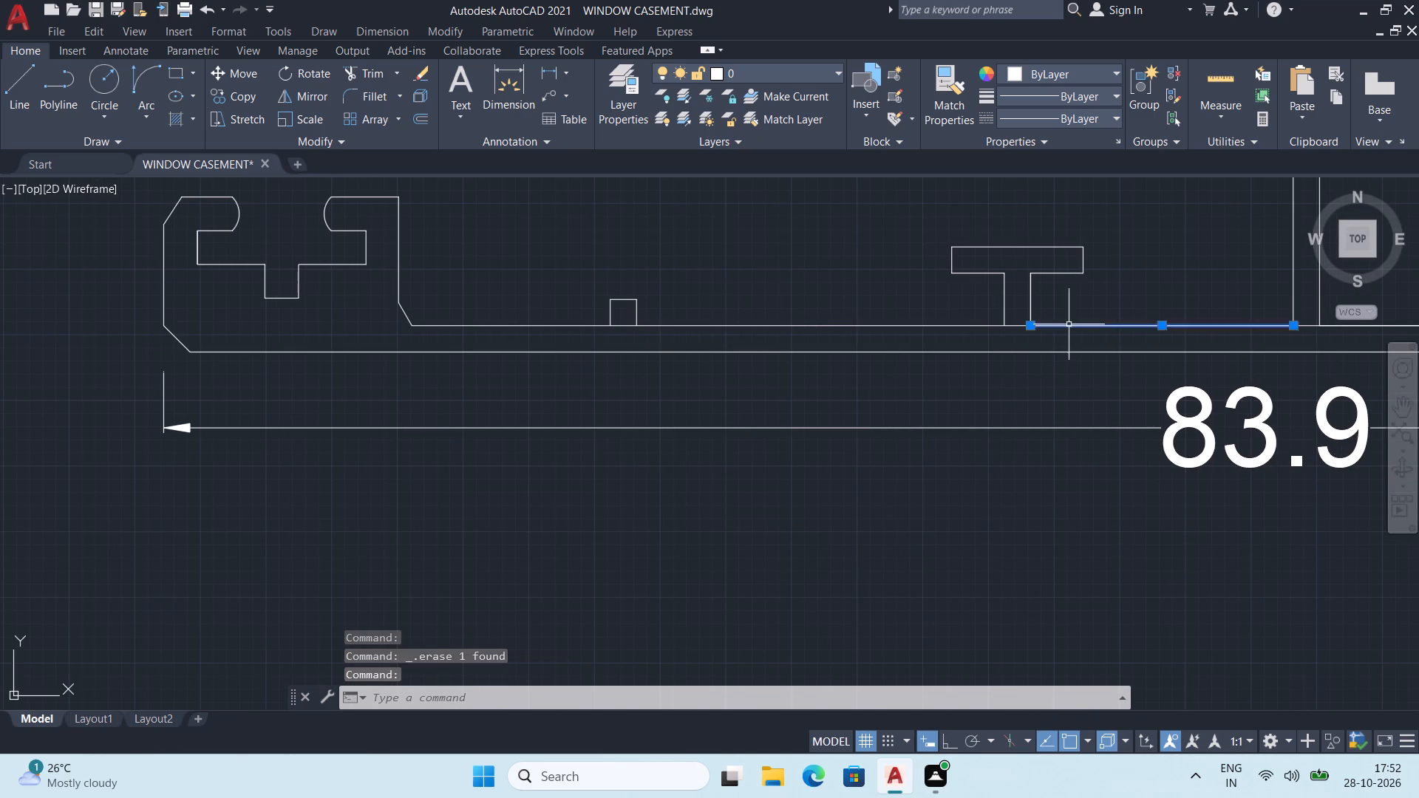
{"action": "key", "text": "Delete"}
Trim the bottom wall's inner line across the bases of the square rib and the T-shaped rib.
{"action": "type", "text": "tr"}
{"action": "key", "text": "Return"}
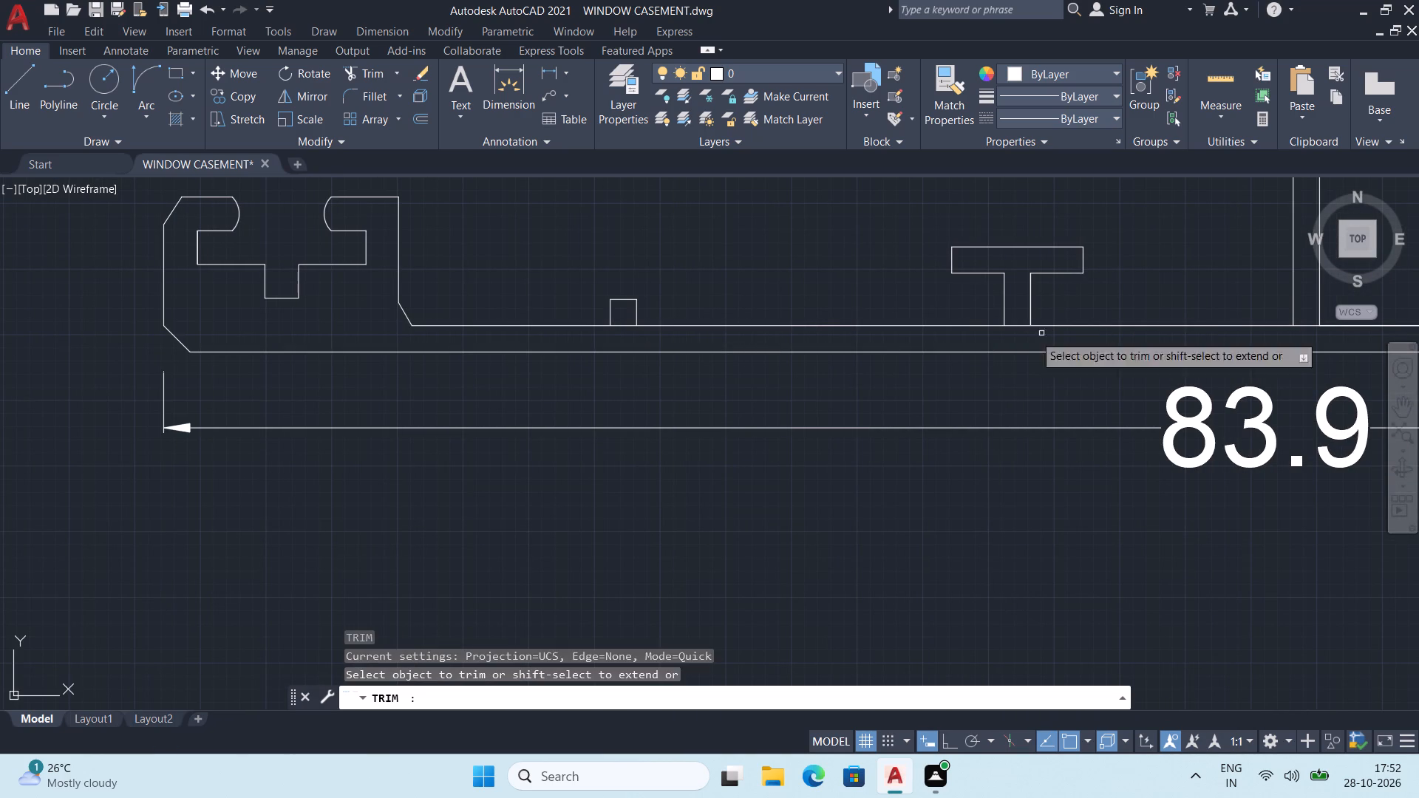
{"action": "scroll", "coordinate": [616, 369], "scroll_direction": "up", "scroll_amount": 2}
{"action": "left_click", "coordinate": [613, 245]}
{"action": "left_click", "coordinate": [613, 281]}
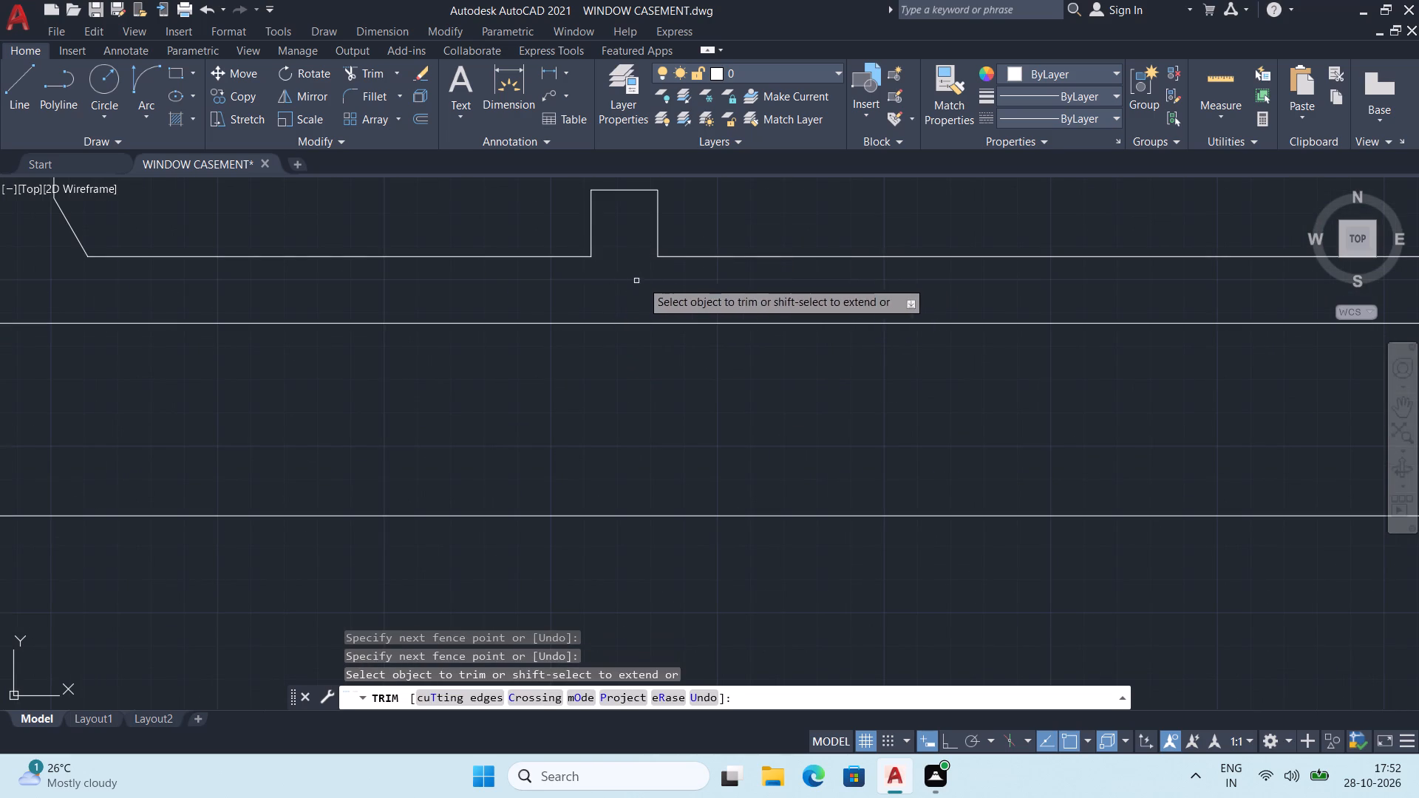
{"action": "scroll", "coordinate": [690, 289], "scroll_direction": "down", "scroll_amount": 2}
{"action": "middle_click_drag", "start_coordinate": [772, 340], "coordinate": [633, 415]}
{"action": "scroll", "coordinate": [866, 377], "scroll_direction": "up", "scroll_amount": 2}
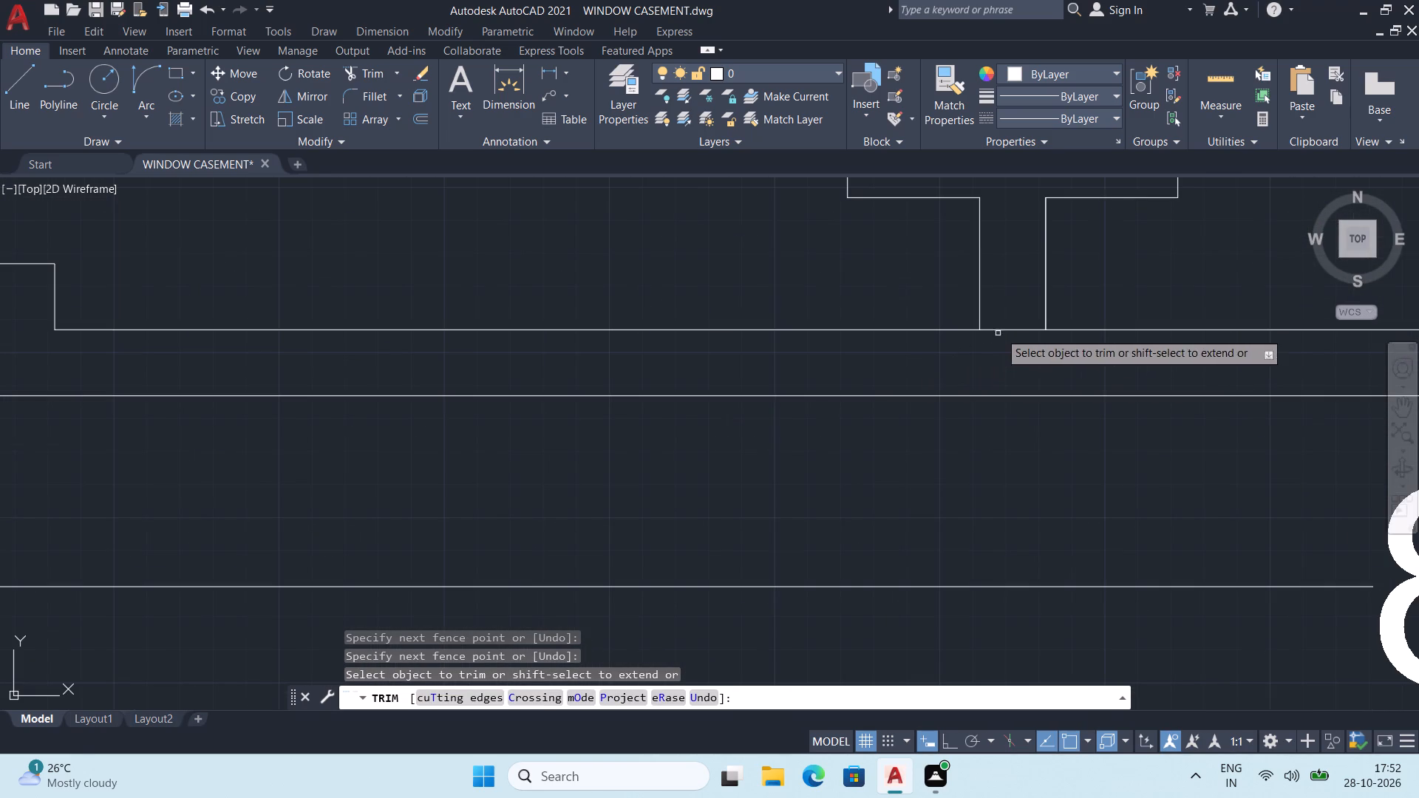
{"action": "left_click", "coordinate": [999, 310]}
{"action": "left_click", "coordinate": [1004, 349]}
{"action": "key", "text": "space"}
Add a vertical linear dimension for the profile's height between the top and bottom outer walls, placed left of the profile.
{"action": "scroll", "coordinate": [659, 355], "scroll_direction": "down", "scroll_amount": 3}
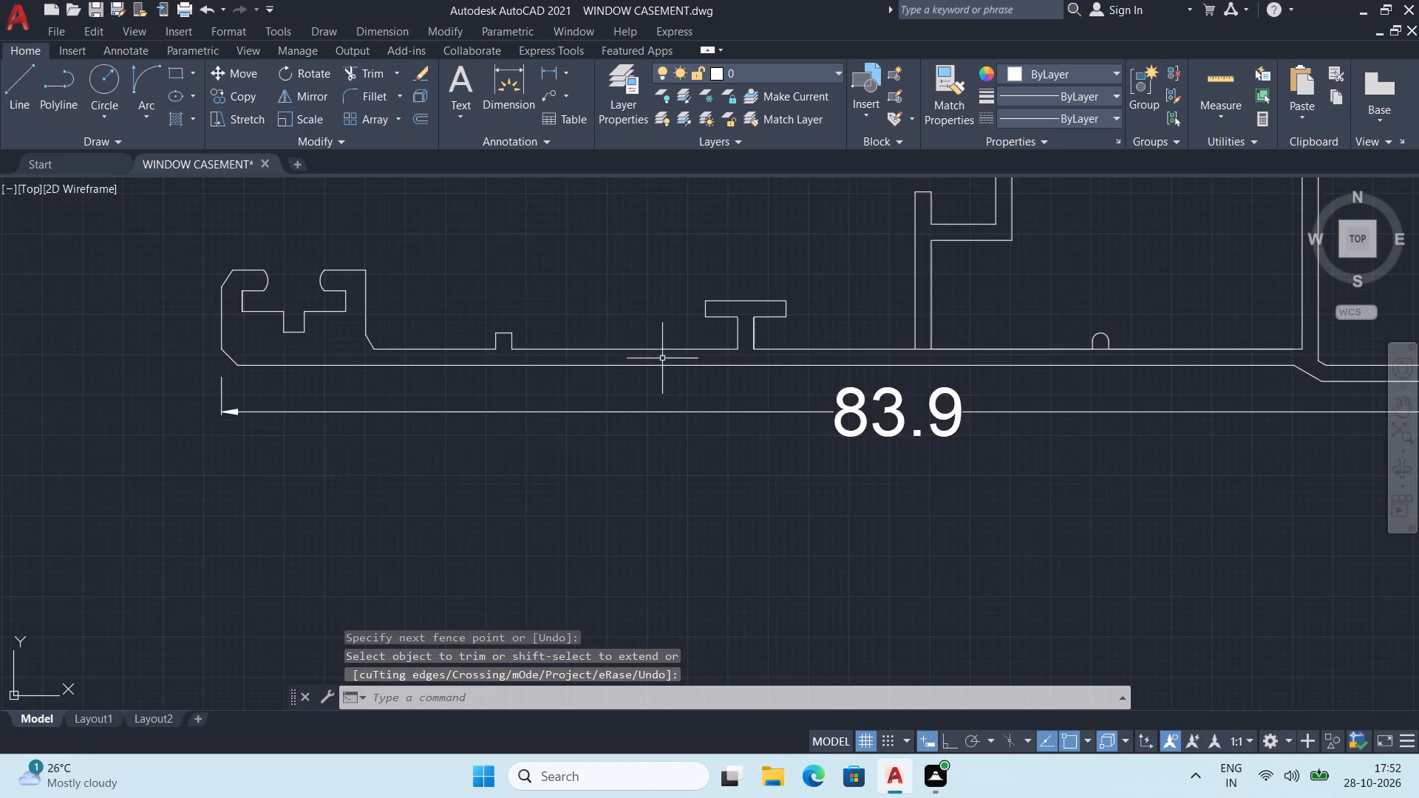
{"action": "scroll", "coordinate": [663, 358], "scroll_direction": "down", "scroll_amount": 3}
{"action": "middle_click_drag", "start_coordinate": [667, 361], "coordinate": [667, 420]}
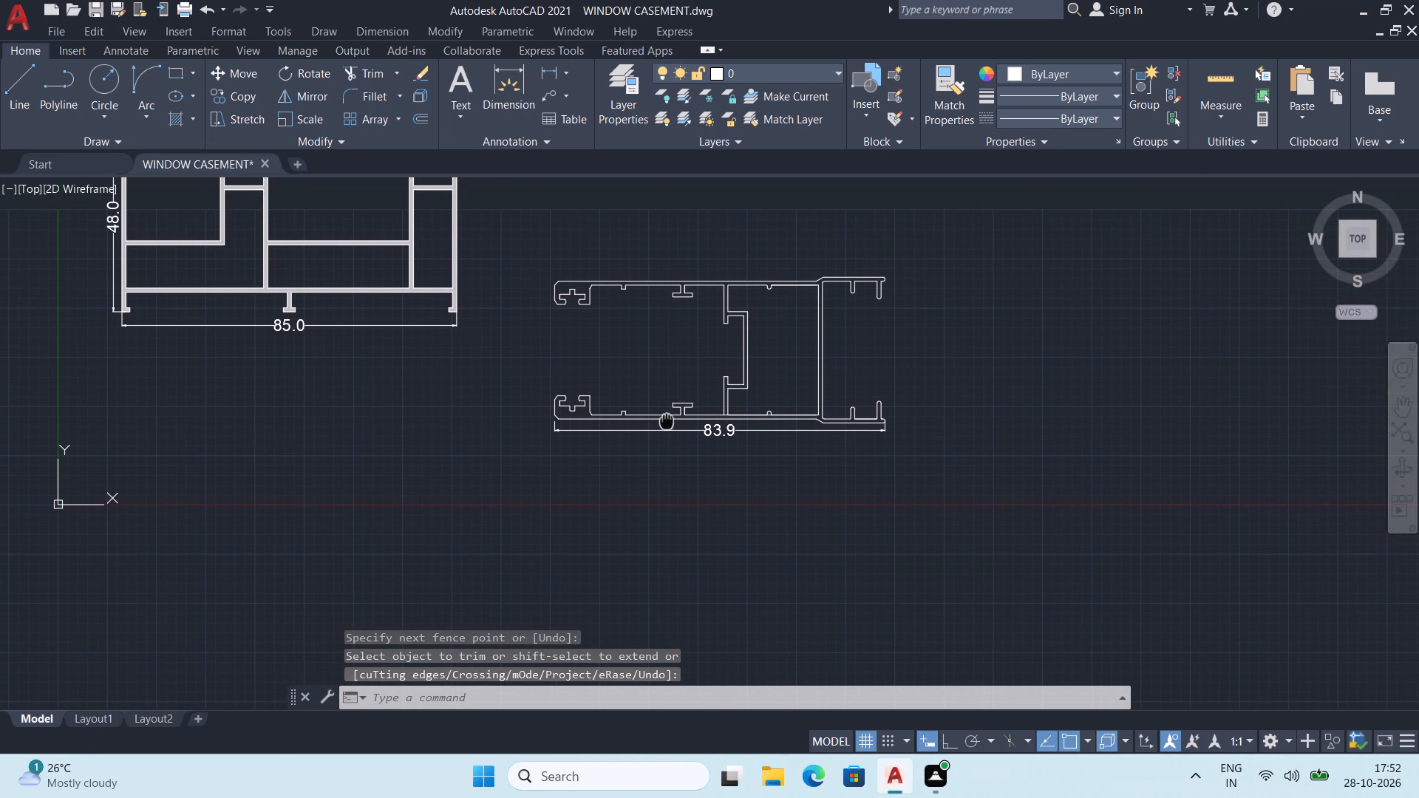
{"action": "middle_click_drag", "start_coordinate": [667, 420], "coordinate": [666, 420]}
{"action": "middle_click_drag", "start_coordinate": [650, 430], "coordinate": [660, 459]}
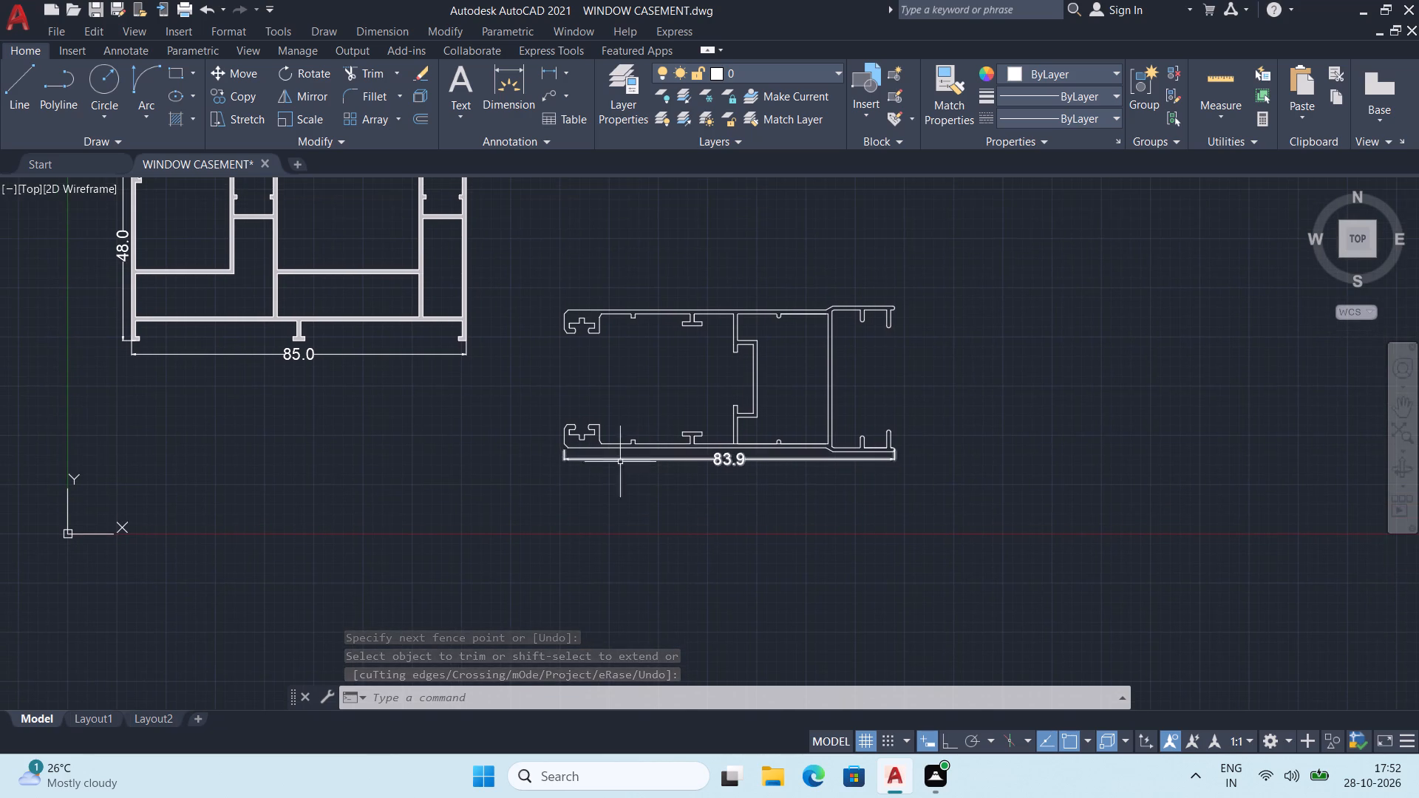
{"action": "middle_click_drag", "start_coordinate": [554, 454], "coordinate": [576, 449]}
{"action": "left_click", "coordinate": [544, 72]}
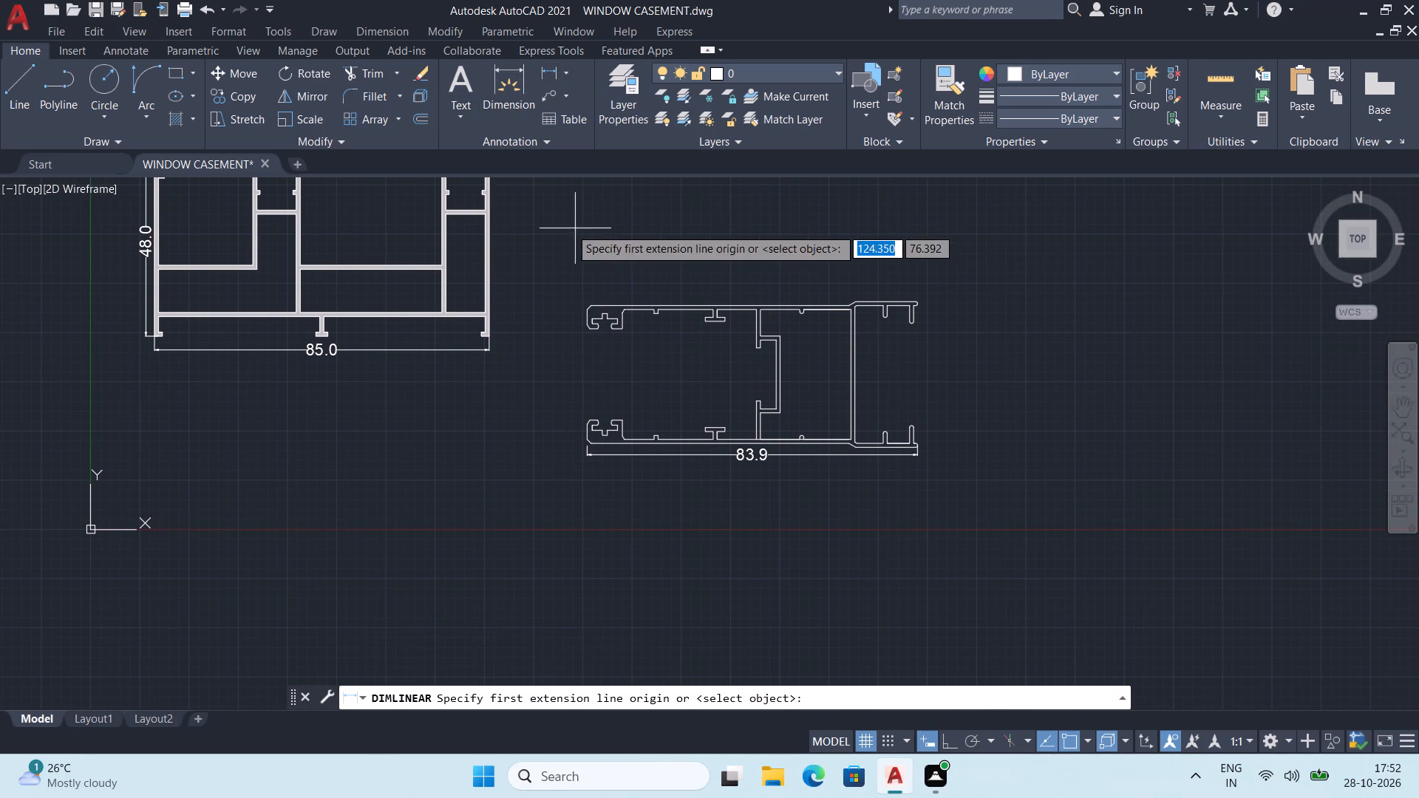
{"action": "middle_click_drag", "start_coordinate": [563, 226], "coordinate": [615, 324]}
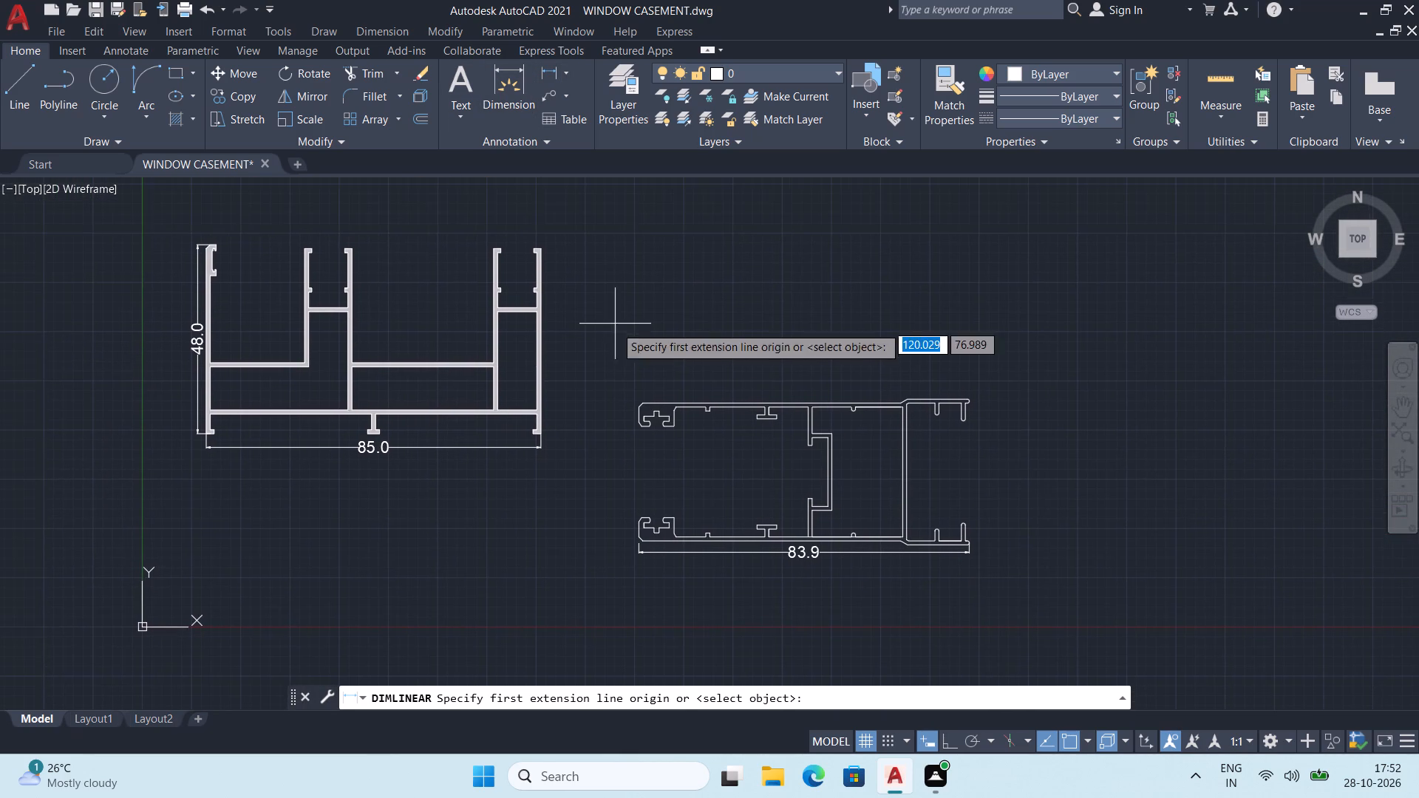
{"action": "scroll", "coordinate": [614, 351], "scroll_direction": "up", "scroll_amount": 2}
{"action": "middle_click_drag", "start_coordinate": [691, 521], "coordinate": [625, 308]}
{"action": "scroll", "coordinate": [604, 286], "scroll_direction": "up", "scroll_amount": 2}
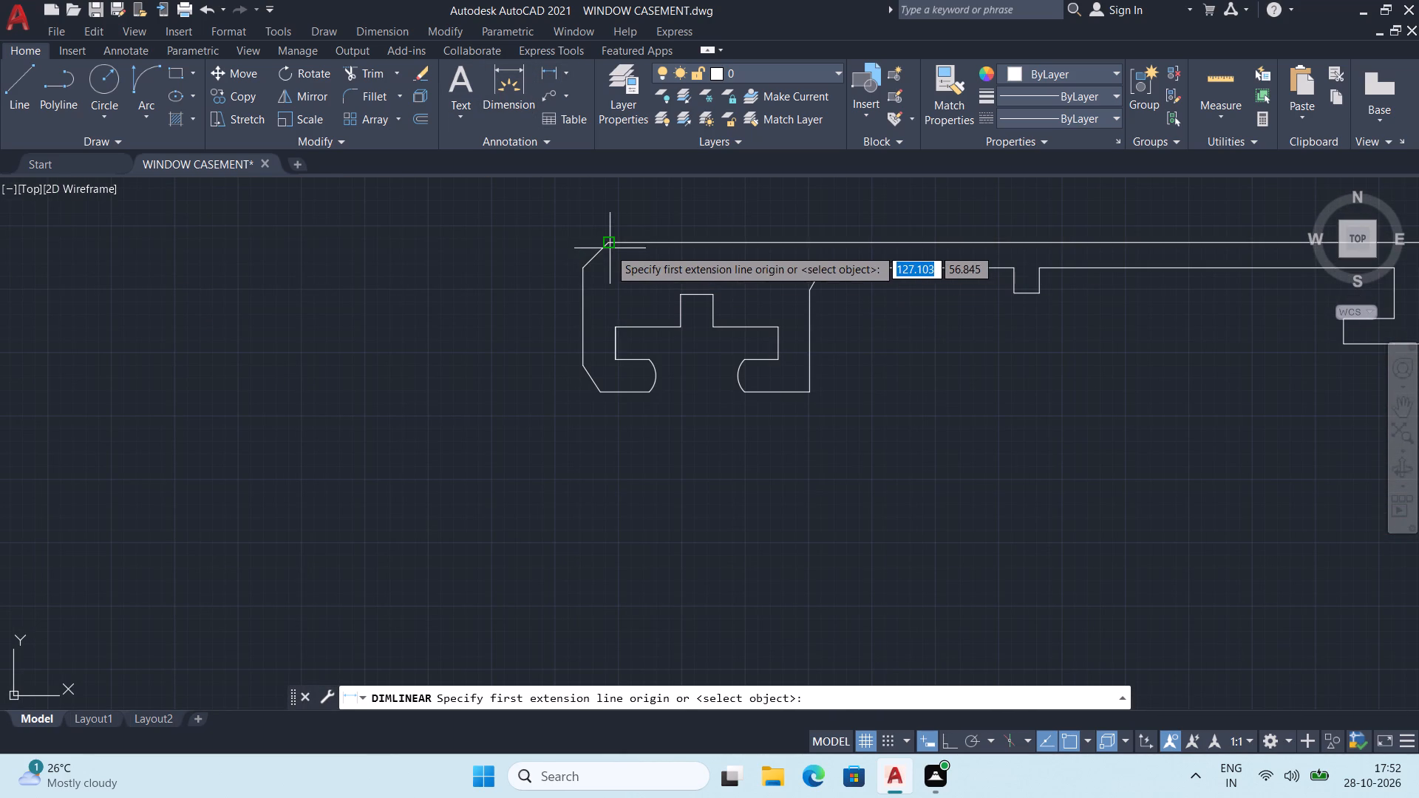
{"action": "left_click", "coordinate": [609, 242]}
{"action": "middle_click_drag", "start_coordinate": [661, 420], "coordinate": [641, 298]}
{"action": "scroll", "coordinate": [641, 293], "scroll_direction": "down", "scroll_amount": 2}
{"action": "middle_click_drag", "start_coordinate": [629, 407], "coordinate": [608, 304]}
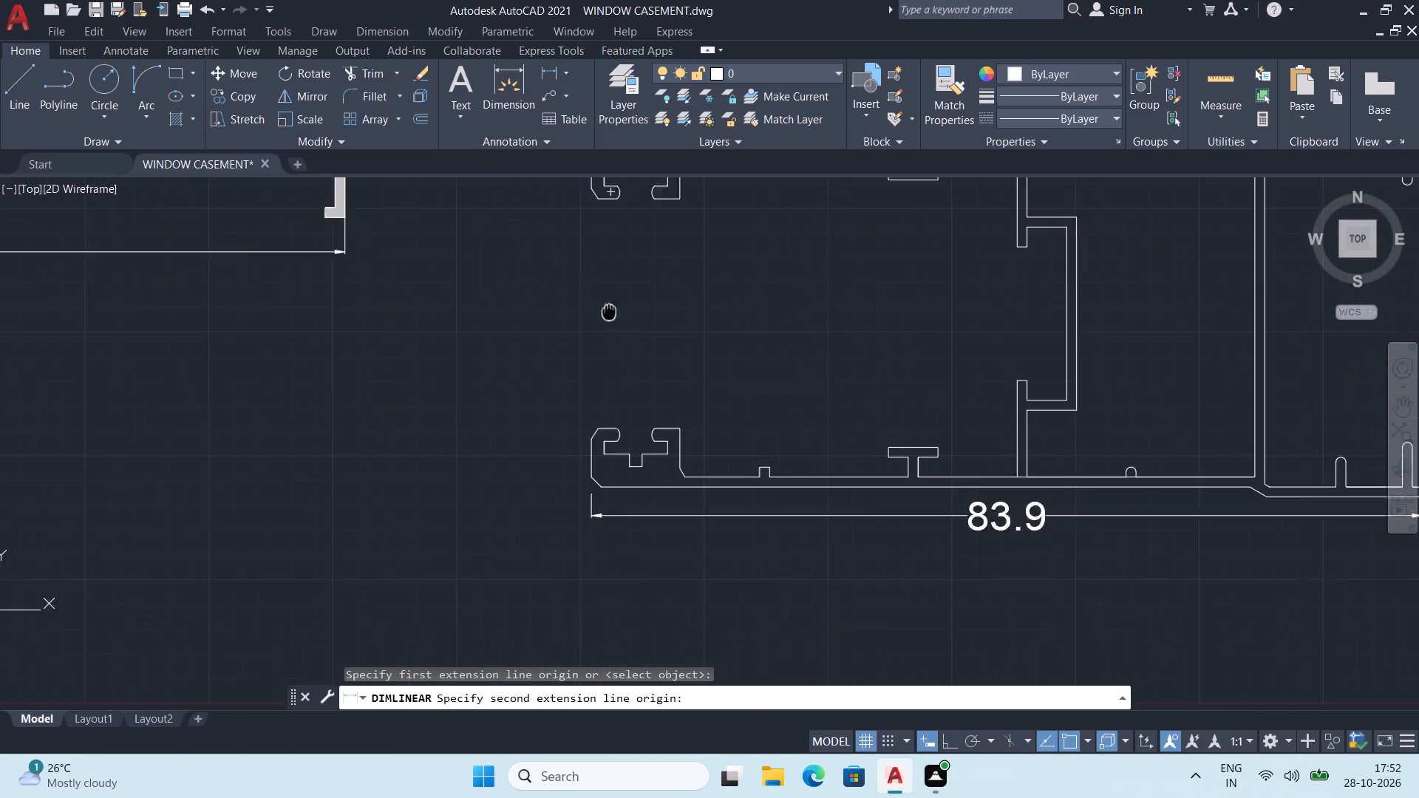
{"action": "middle_click_drag", "start_coordinate": [608, 304], "coordinate": [605, 286]}
{"action": "scroll", "coordinate": [608, 433], "scroll_direction": "up", "scroll_amount": 2}
{"action": "left_click", "coordinate": [568, 481]}
{"action": "scroll", "coordinate": [439, 437], "scroll_direction": "down", "scroll_amount": 1}
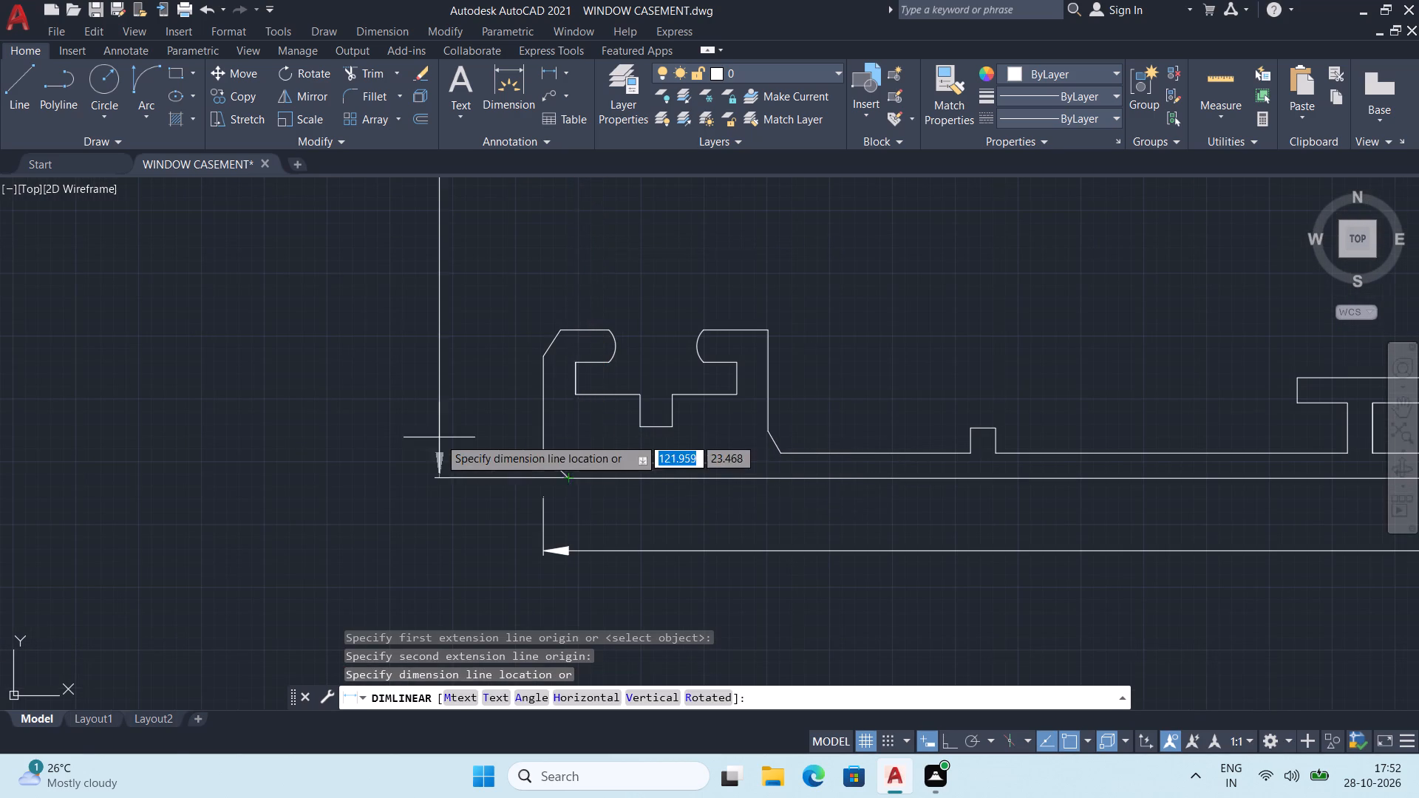
{"action": "scroll", "coordinate": [439, 437], "scroll_direction": "down", "scroll_amount": 1}
{"action": "middle_click_drag", "start_coordinate": [440, 437], "coordinate": [501, 499]}
{"action": "scroll", "coordinate": [490, 494], "scroll_direction": "down", "scroll_amount": 1}
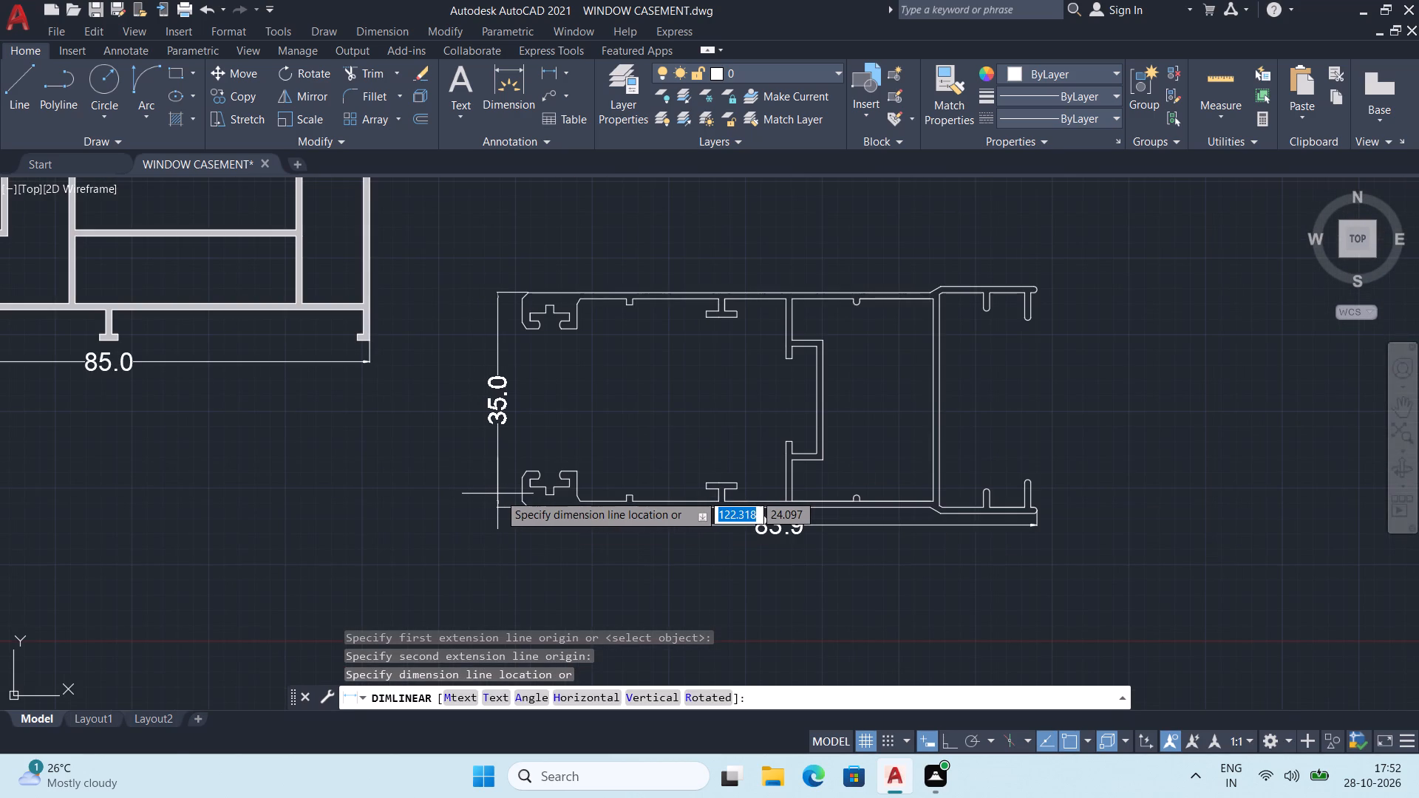
{"action": "left_click", "coordinate": [493, 494]}
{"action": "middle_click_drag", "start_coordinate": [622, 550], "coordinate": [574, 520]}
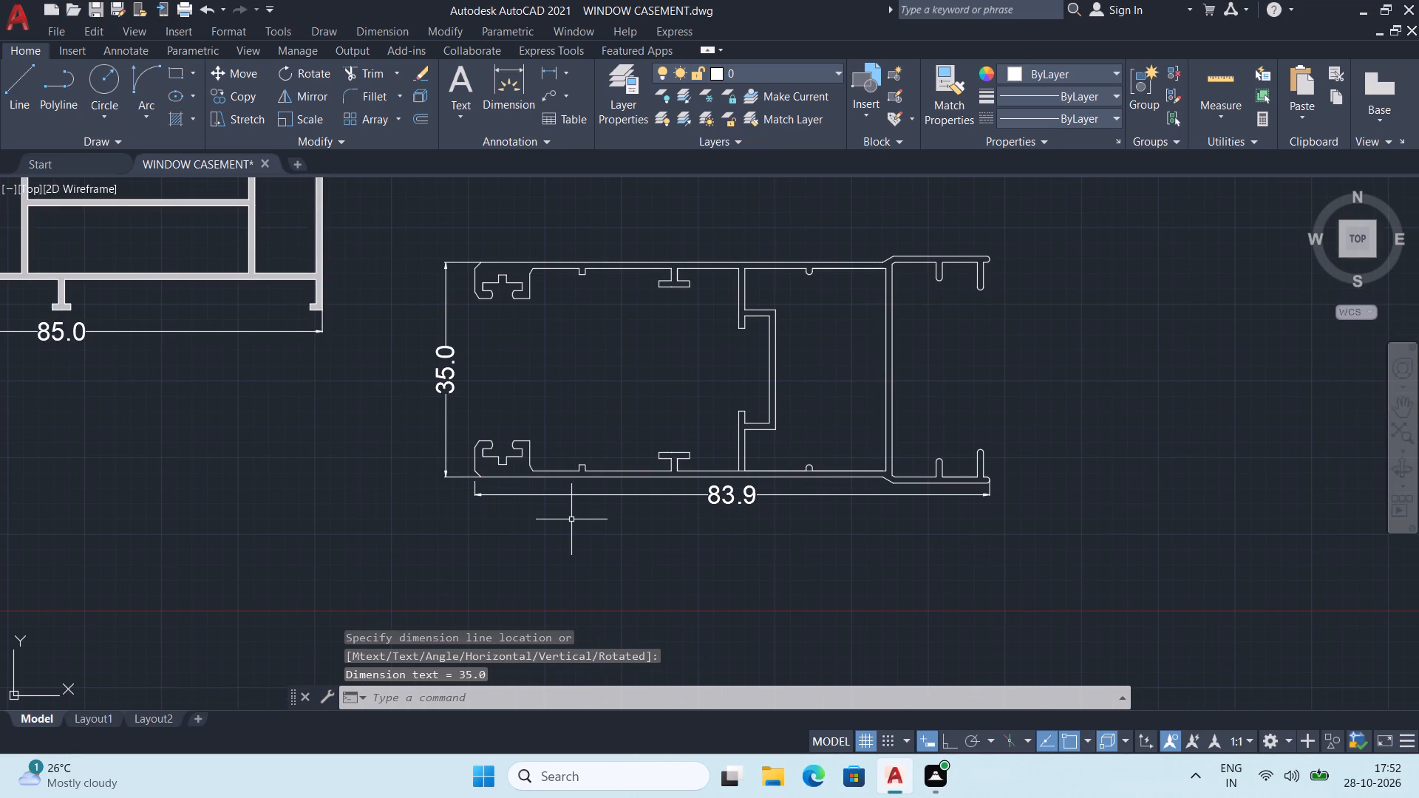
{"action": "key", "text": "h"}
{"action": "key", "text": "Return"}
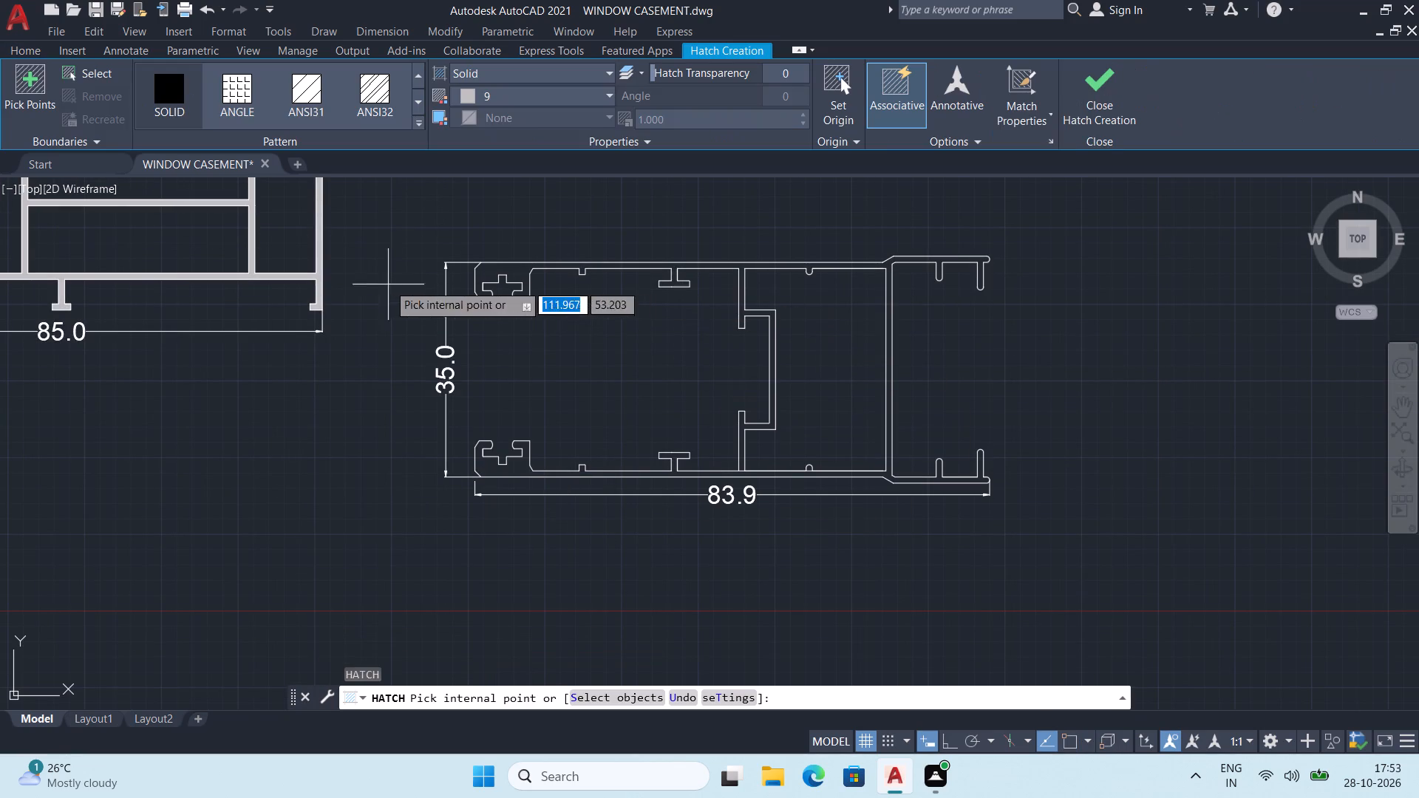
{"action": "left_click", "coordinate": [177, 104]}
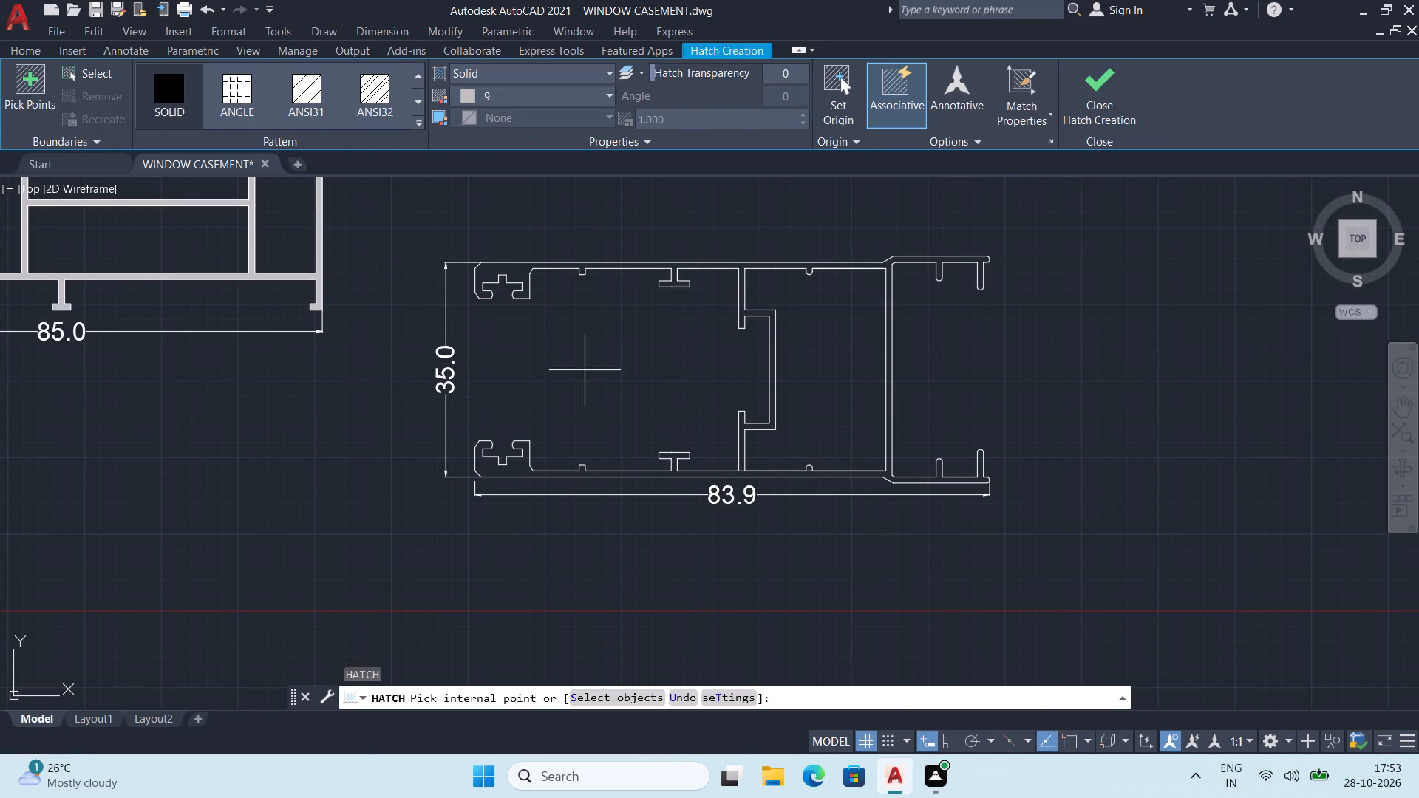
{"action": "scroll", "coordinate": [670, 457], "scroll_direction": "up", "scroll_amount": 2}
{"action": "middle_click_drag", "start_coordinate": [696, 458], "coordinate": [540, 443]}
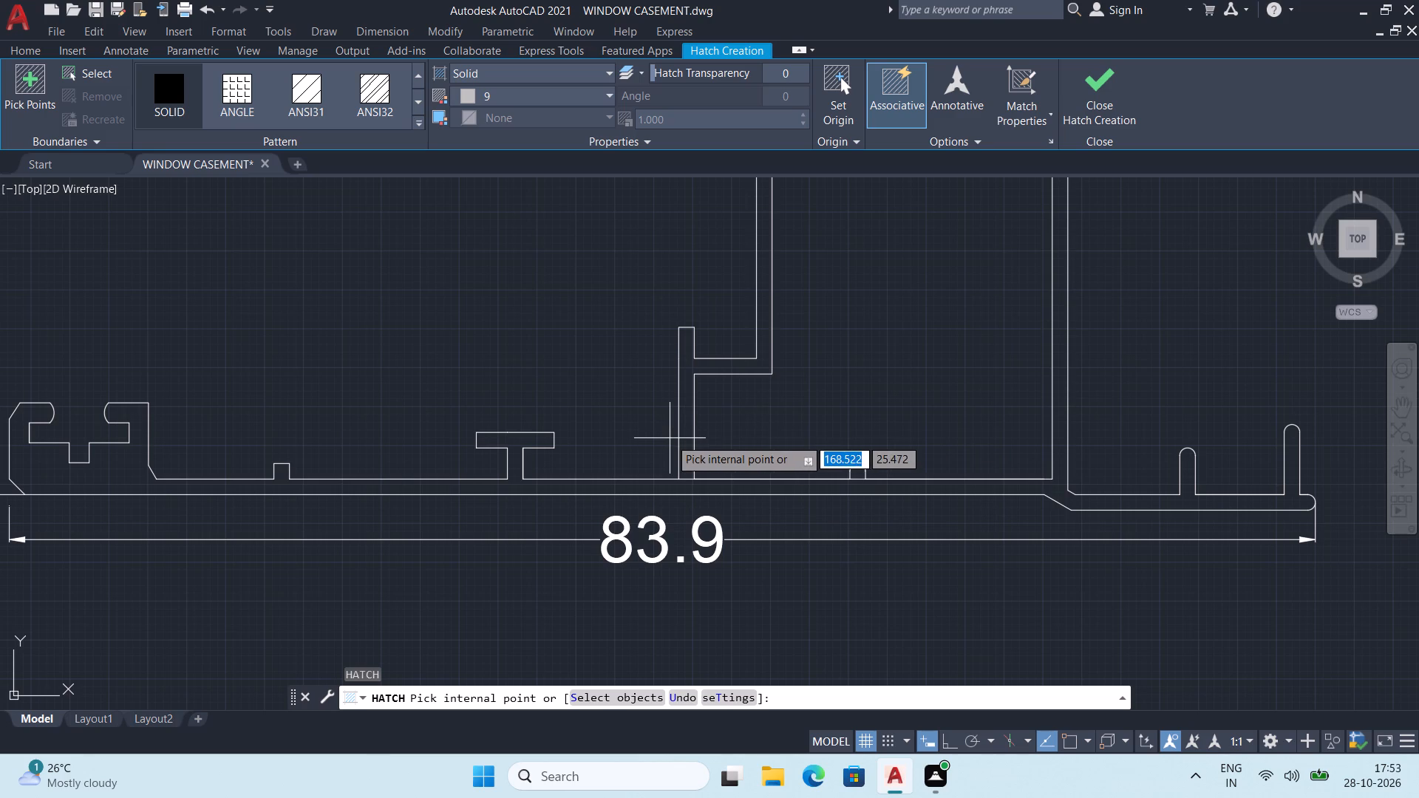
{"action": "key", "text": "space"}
Trim the bottom wall's inner line across the bases of the small round-topped rib and the vertical web.
{"action": "type", "text": "tr"}
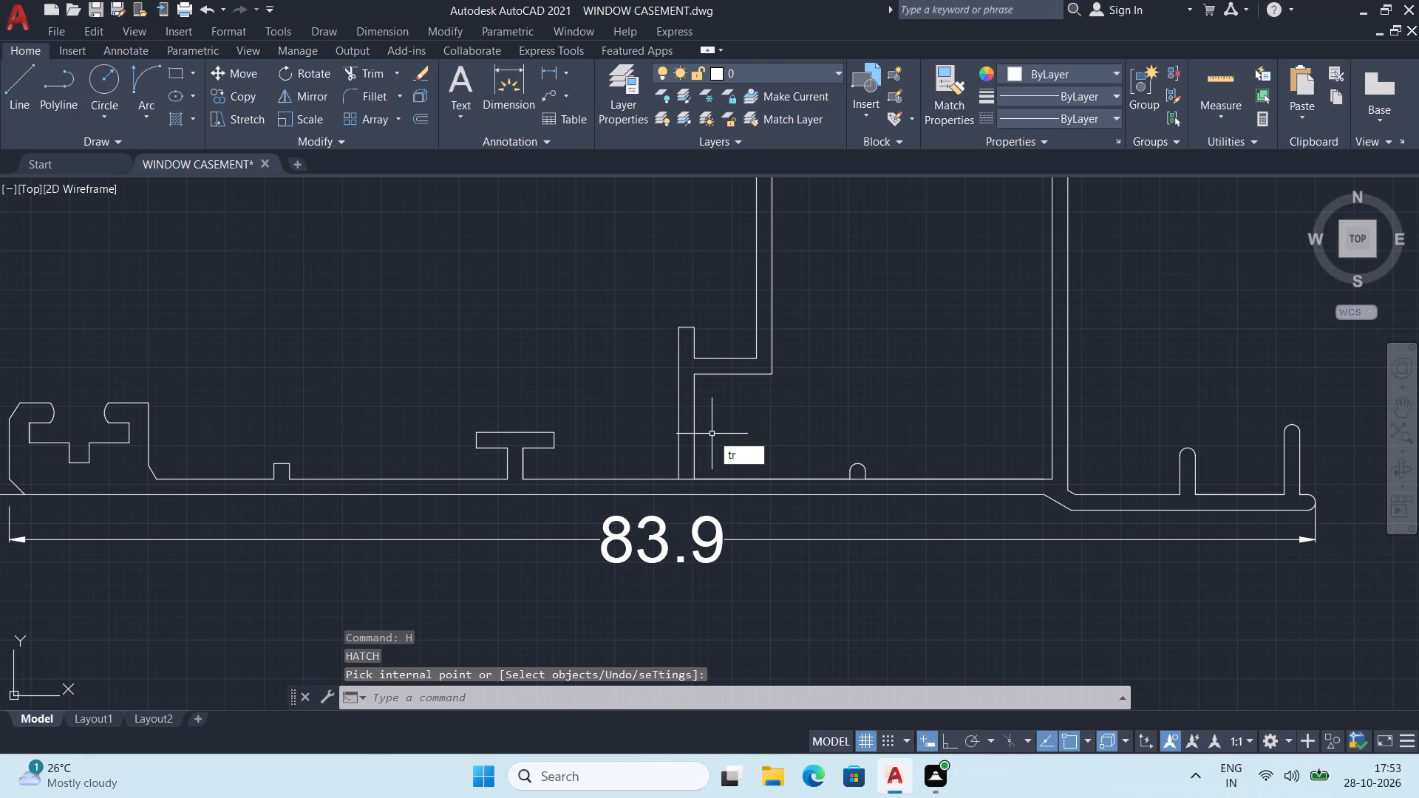
{"action": "key", "text": "Return"}
{"action": "scroll", "coordinate": [865, 483], "scroll_direction": "up", "scroll_amount": 2}
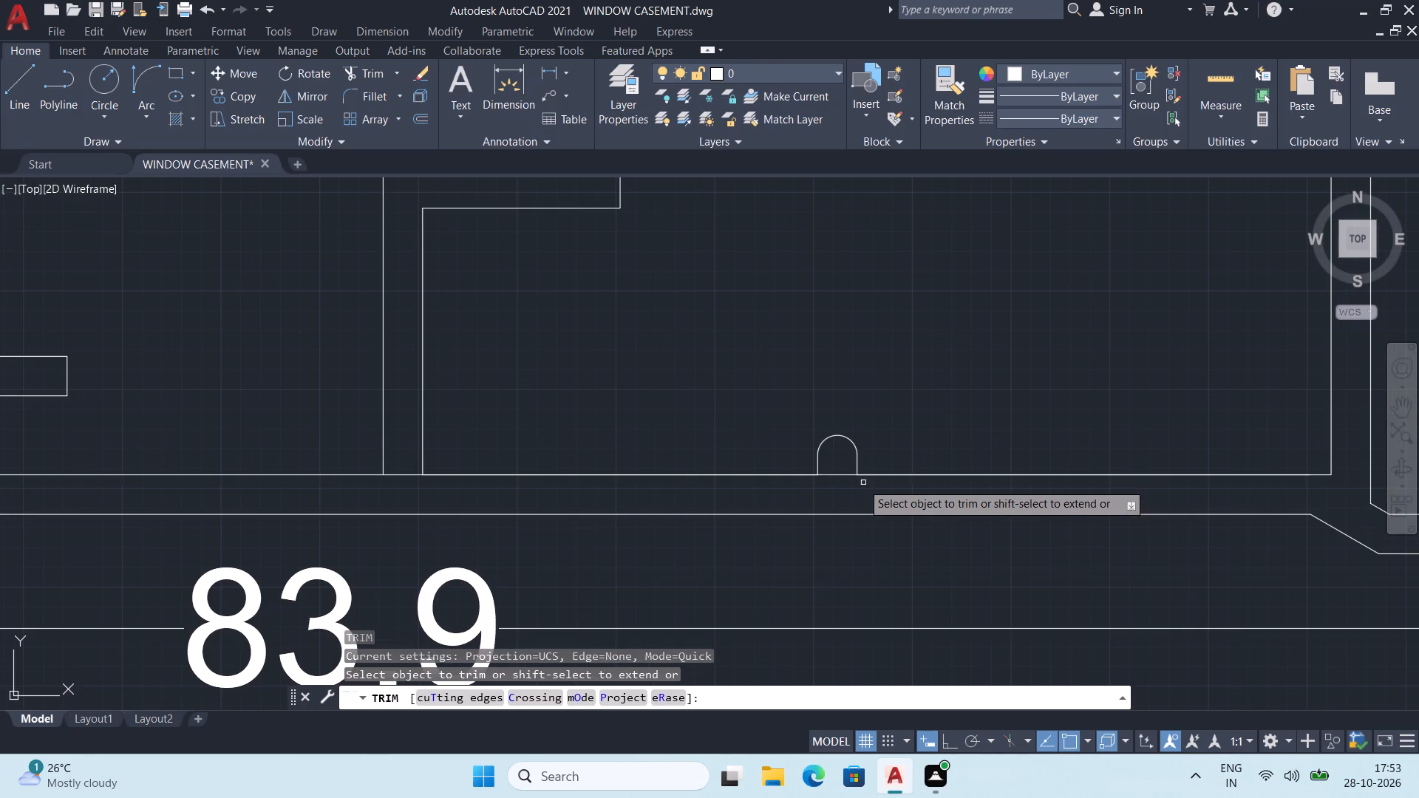
{"action": "left_click", "coordinate": [829, 465]}
{"action": "left_click", "coordinate": [833, 491]}
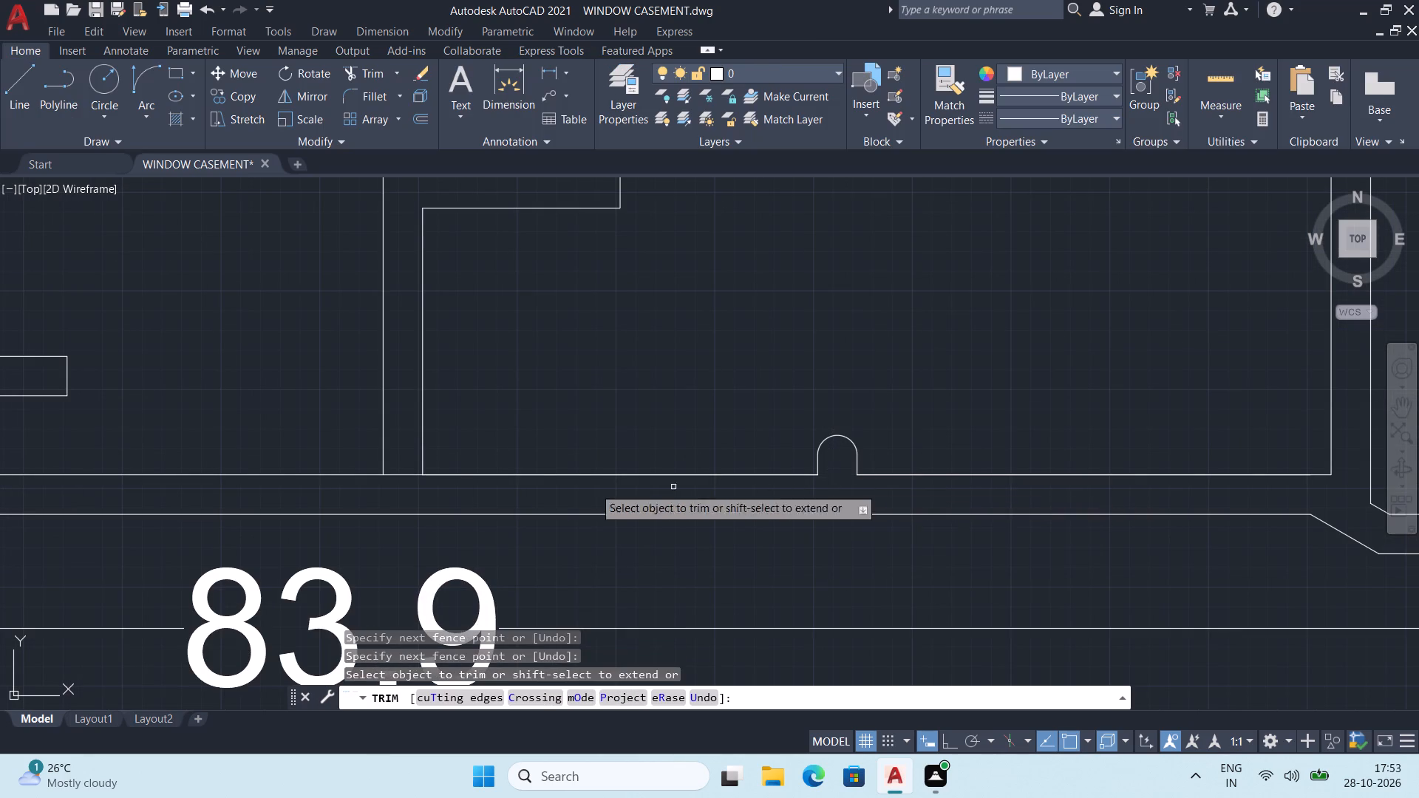
{"action": "scroll", "coordinate": [374, 479], "scroll_direction": "up", "scroll_amount": 1}
{"action": "left_click", "coordinate": [410, 458]}
{"action": "left_click", "coordinate": [404, 483]}
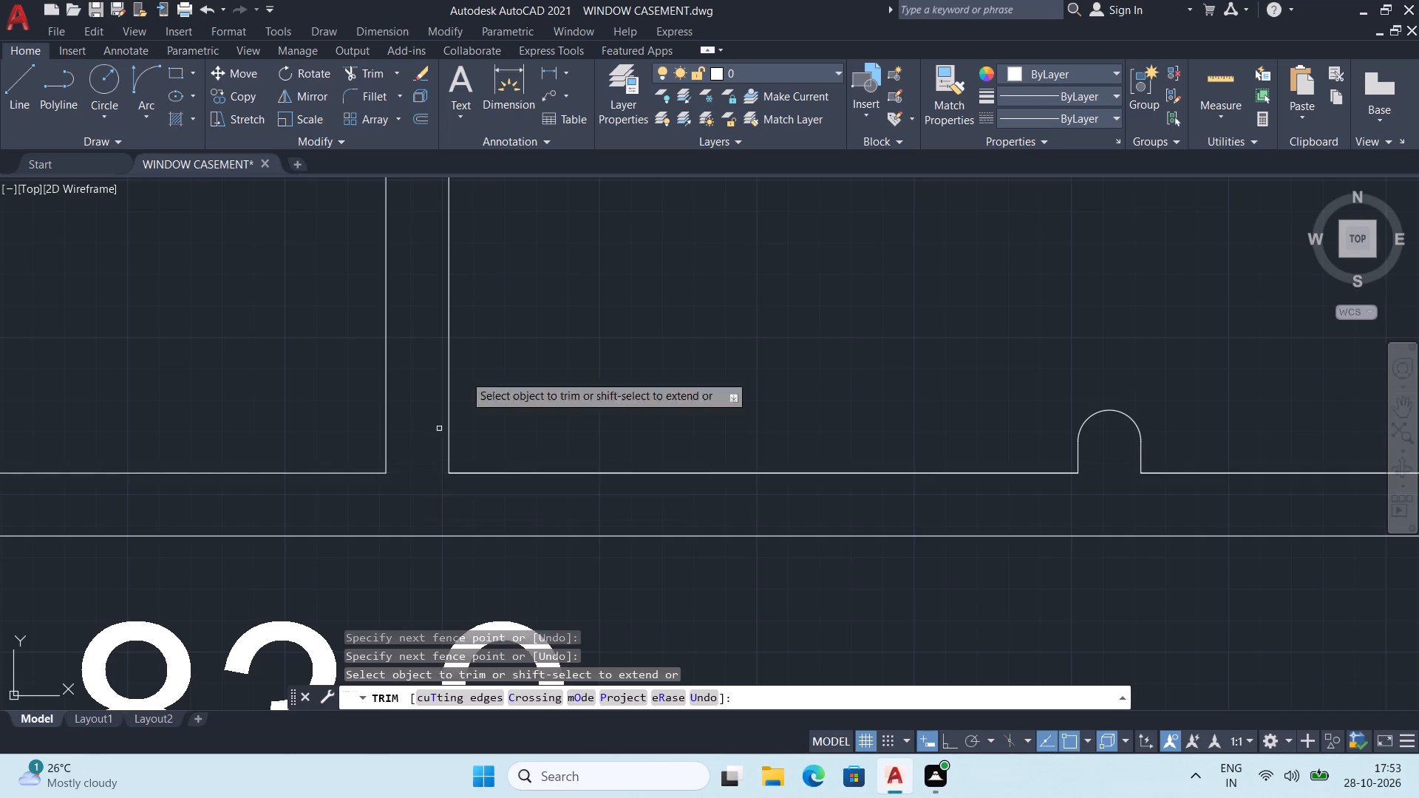
{"action": "scroll", "coordinate": [598, 196], "scroll_direction": "down", "scroll_amount": 2}
{"action": "middle_click_drag", "start_coordinate": [599, 238], "coordinate": [613, 290]}
{"action": "key", "text": "space"}
Apply a solid hatch inside the second profile's wall outline, filling the walls, web and ribs.
{"action": "scroll", "coordinate": [627, 270], "scroll_direction": "down", "scroll_amount": 2}
{"action": "middle_click_drag", "start_coordinate": [631, 272], "coordinate": [645, 343]}
{"action": "middle_click_drag", "start_coordinate": [670, 319], "coordinate": [671, 381]}
{"action": "key", "text": "h"}
{"action": "key", "text": "Return"}
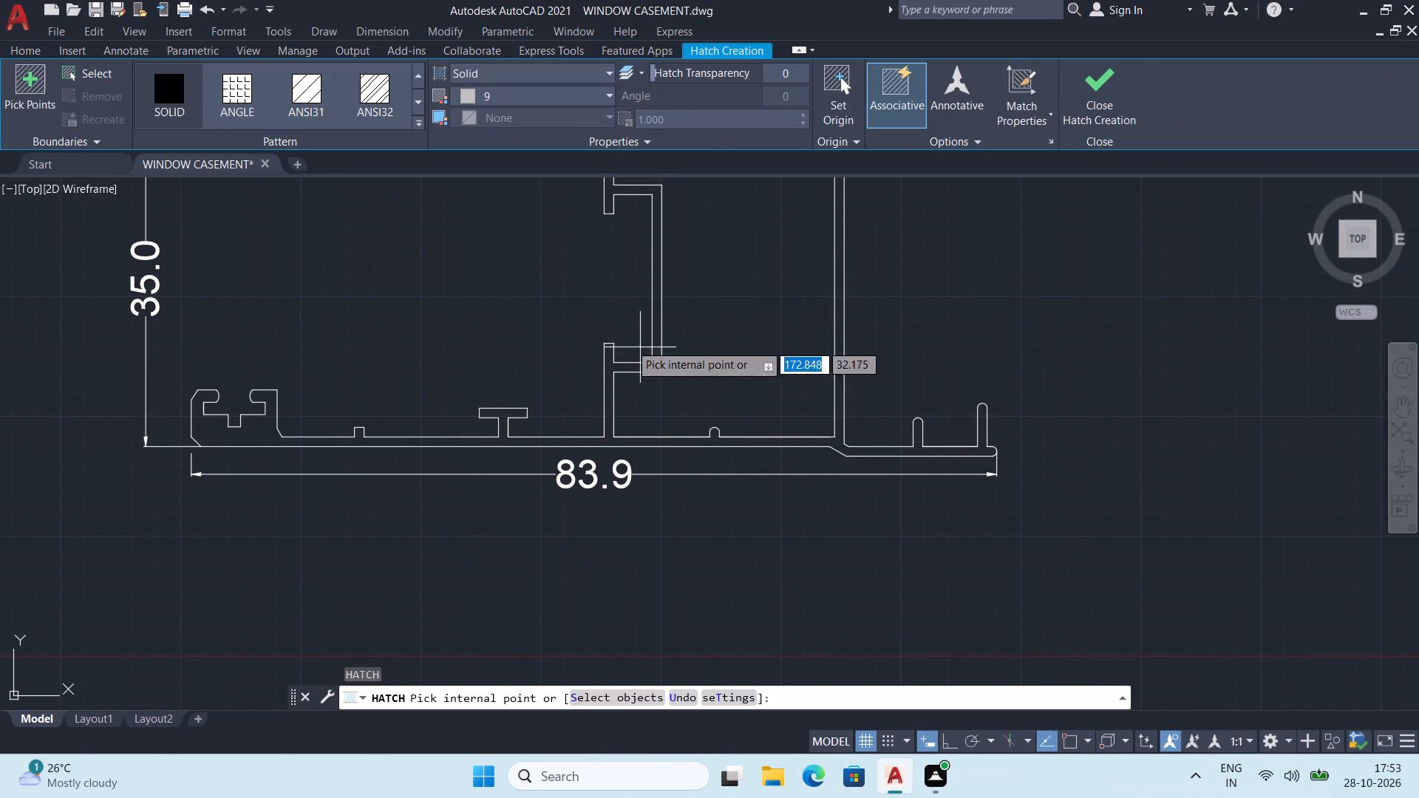
{"action": "left_click", "coordinate": [169, 102]}
{"action": "scroll", "coordinate": [471, 395], "scroll_direction": "down", "scroll_amount": 1}
{"action": "middle_click_drag", "start_coordinate": [499, 391], "coordinate": [499, 400]}
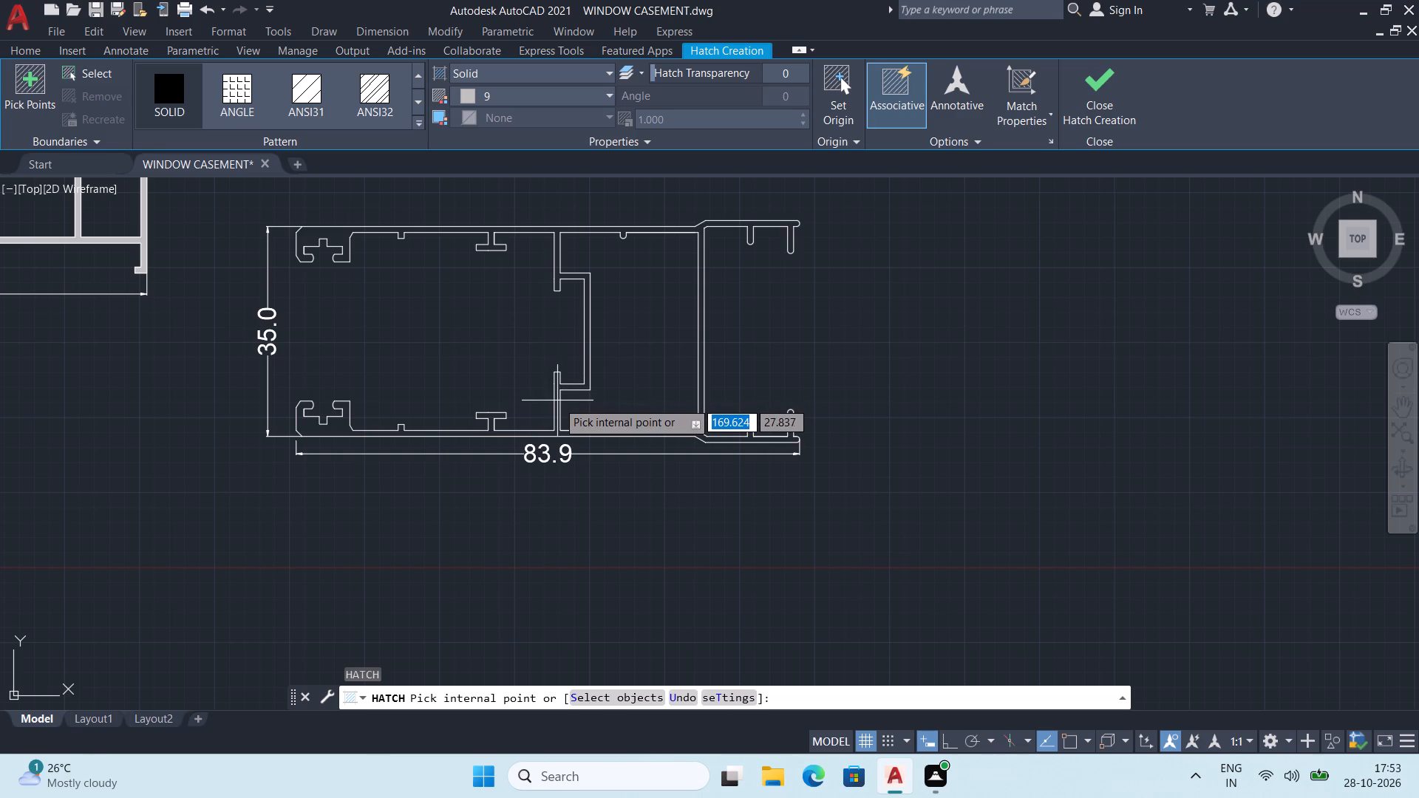
{"action": "left_click", "coordinate": [557, 401]}
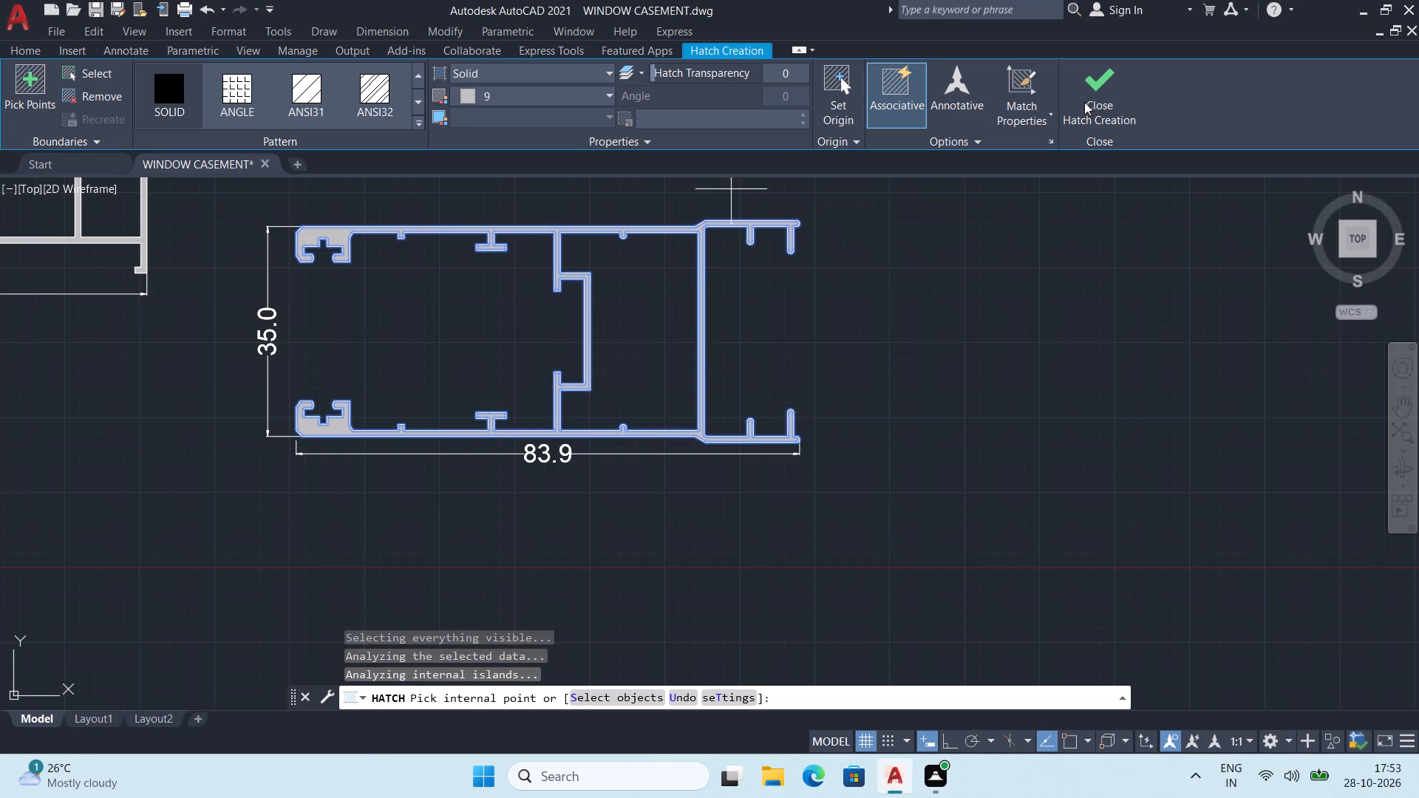
{"action": "left_click", "coordinate": [1085, 102]}
Copy the first profile section with its dimensions from its lower-left corner to the empty area below the second profile, about 238 units away.
{"action": "scroll", "coordinate": [815, 342], "scroll_direction": "down", "scroll_amount": 2}
{"action": "middle_click_drag", "start_coordinate": [820, 364], "coordinate": [813, 393]}
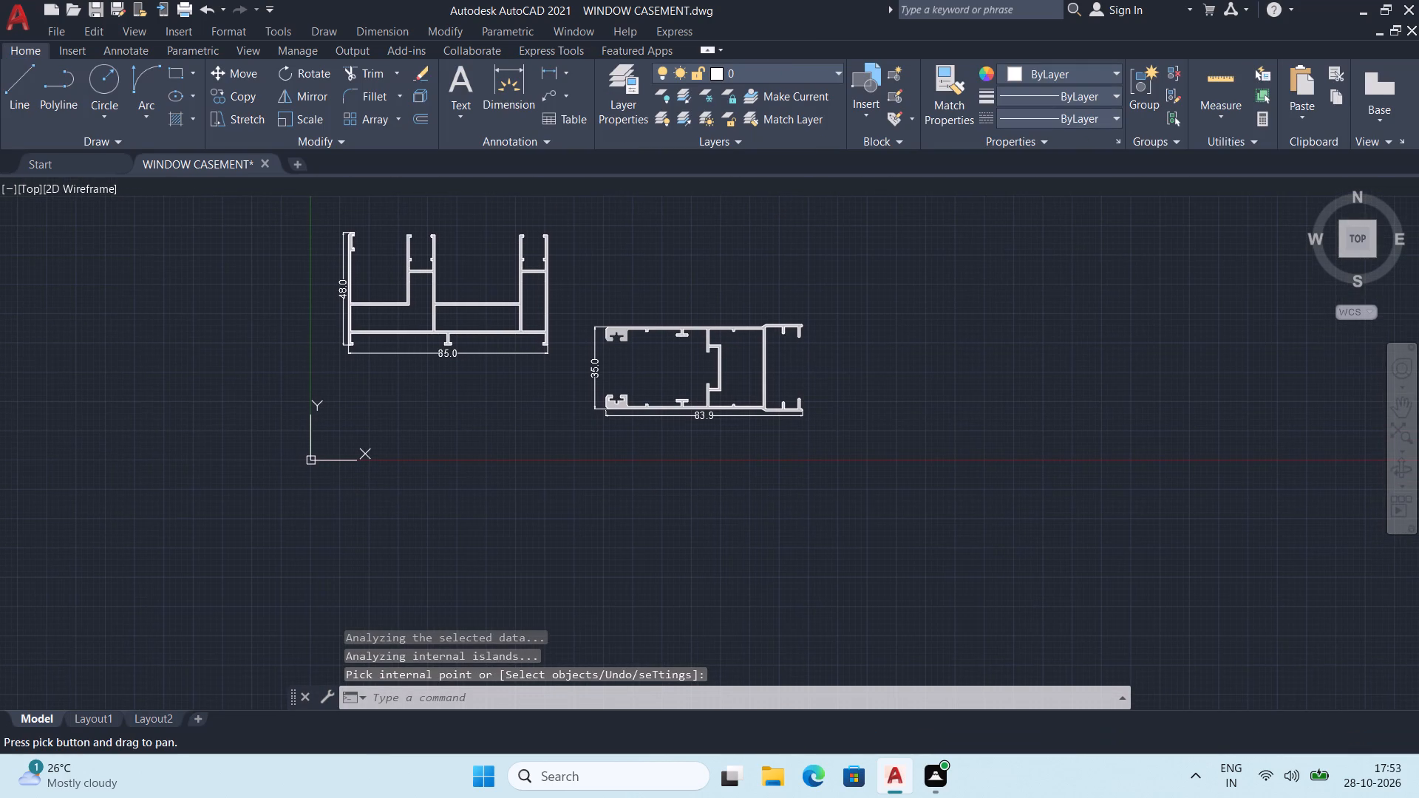
{"action": "scroll", "coordinate": [813, 393], "scroll_direction": "down", "scroll_amount": 2}
{"action": "scroll", "coordinate": [814, 429], "scroll_direction": "up", "scroll_amount": 1}
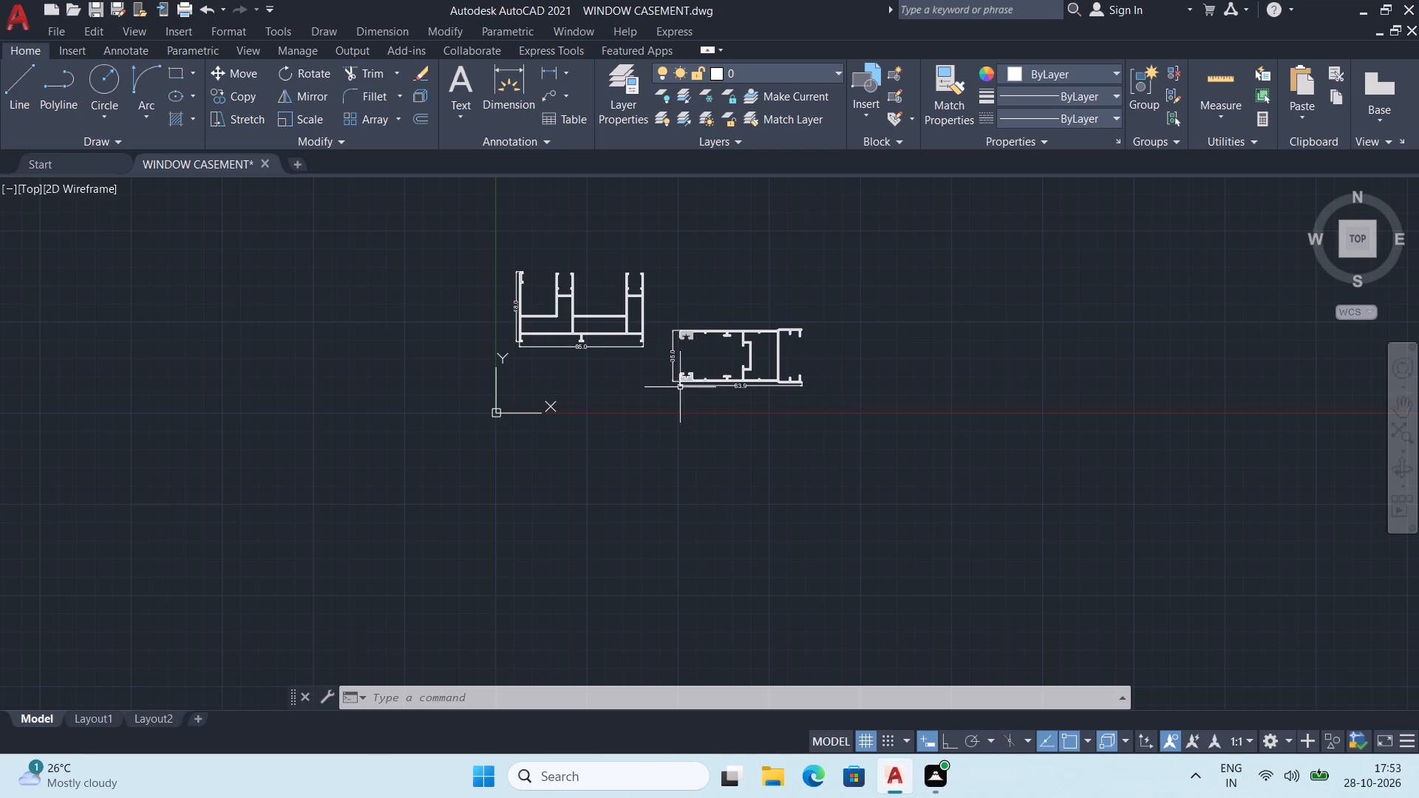
{"action": "middle_click_drag", "start_coordinate": [676, 389], "coordinate": [663, 464]}
{"action": "scroll", "coordinate": [638, 433], "scroll_direction": "up", "scroll_amount": 3}
{"action": "middle_click_drag", "start_coordinate": [631, 445], "coordinate": [767, 578]}
{"action": "scroll", "coordinate": [803, 519], "scroll_direction": "down", "scroll_amount": 1}
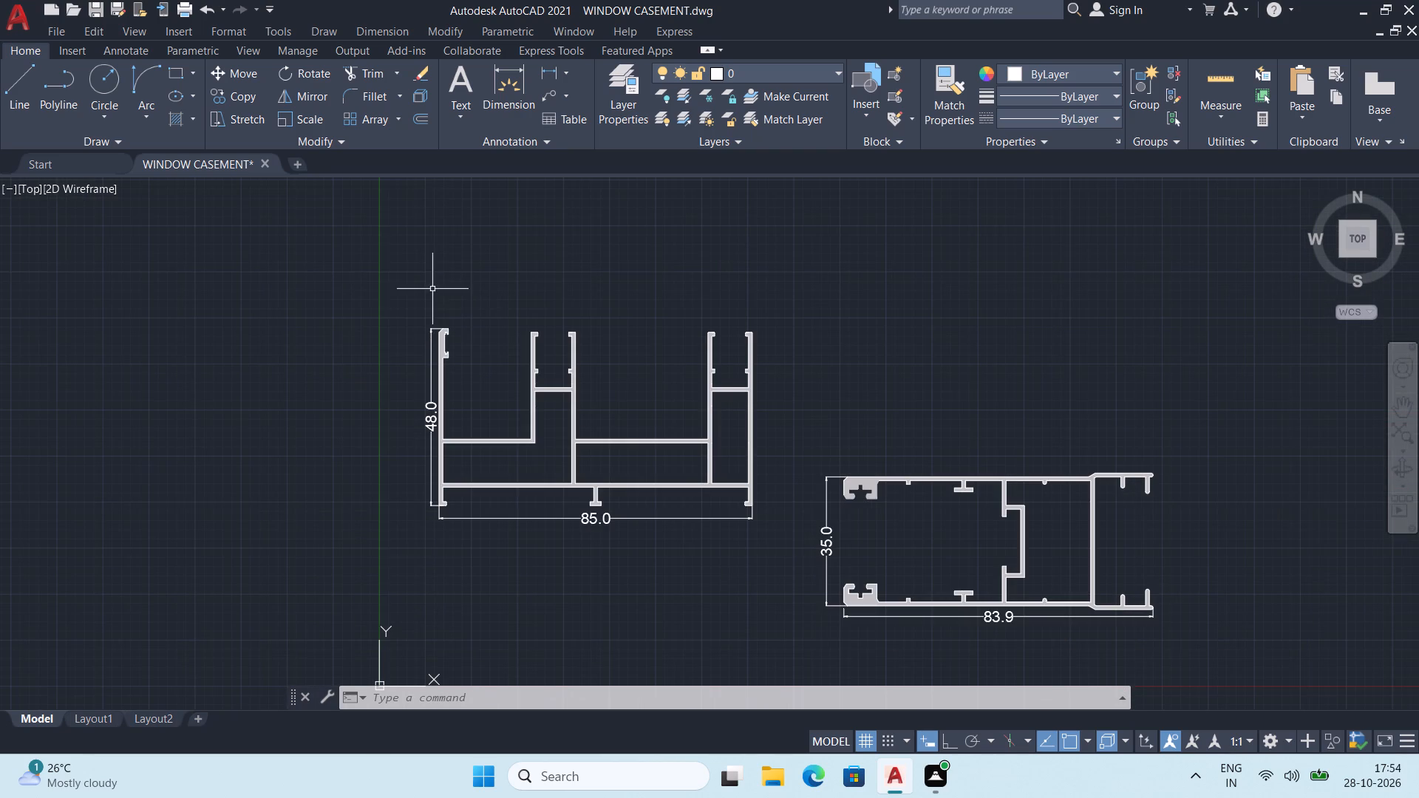
{"action": "left_click", "coordinate": [396, 306]}
{"action": "left_click", "coordinate": [771, 574]}
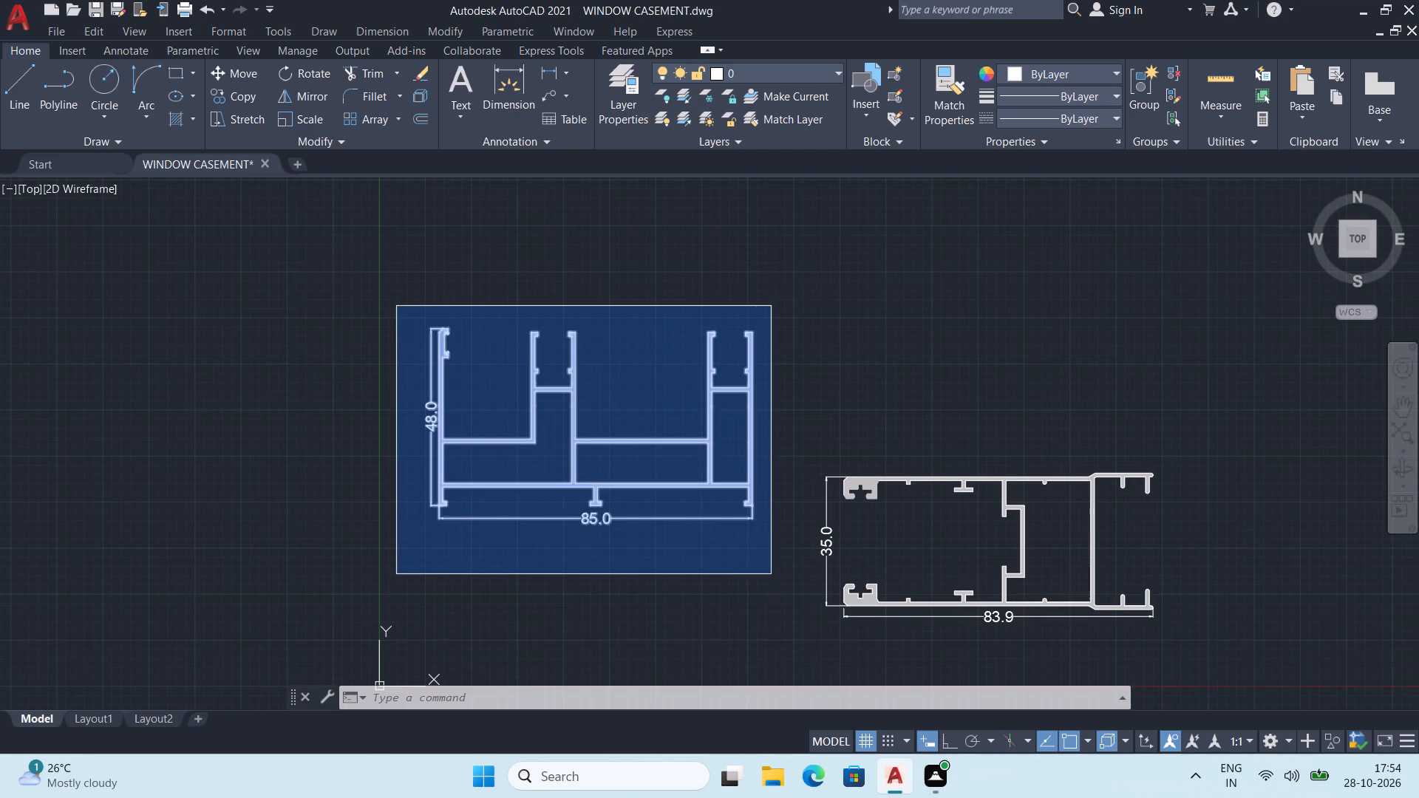
{"action": "middle_click_drag", "start_coordinate": [763, 576], "coordinate": [713, 457]}
{"action": "type", "text": "co"}
{"action": "key", "text": "Return"}
{"action": "scroll", "coordinate": [433, 399], "scroll_direction": "up", "scroll_amount": 2}
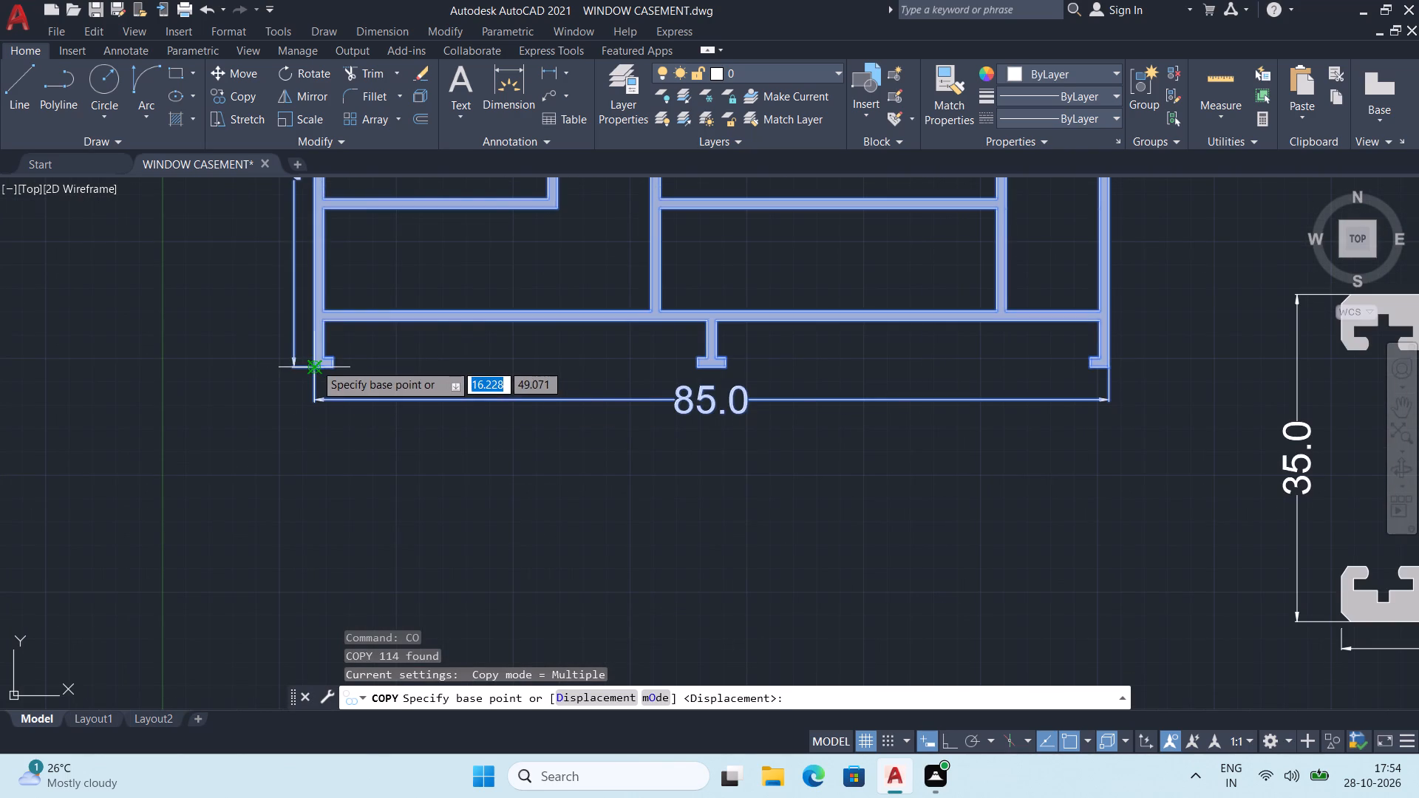
{"action": "left_click", "coordinate": [315, 364]}
{"action": "scroll", "coordinate": [333, 439], "scroll_direction": "down", "scroll_amount": 3}
{"action": "middle_click_drag", "start_coordinate": [373, 499], "coordinate": [389, 247]}
{"action": "scroll", "coordinate": [460, 379], "scroll_direction": "down", "scroll_amount": 2}
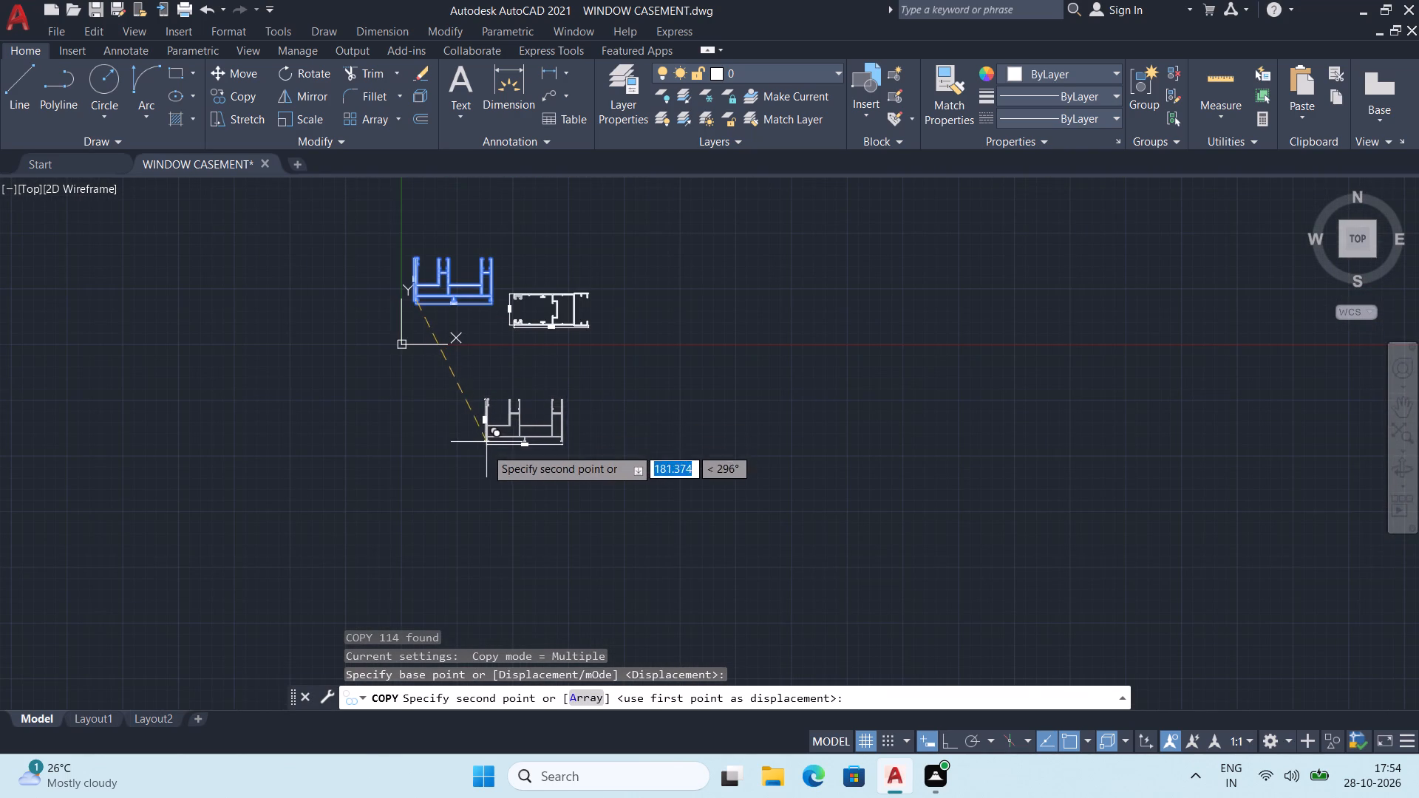
{"action": "left_click", "coordinate": [514, 488]}
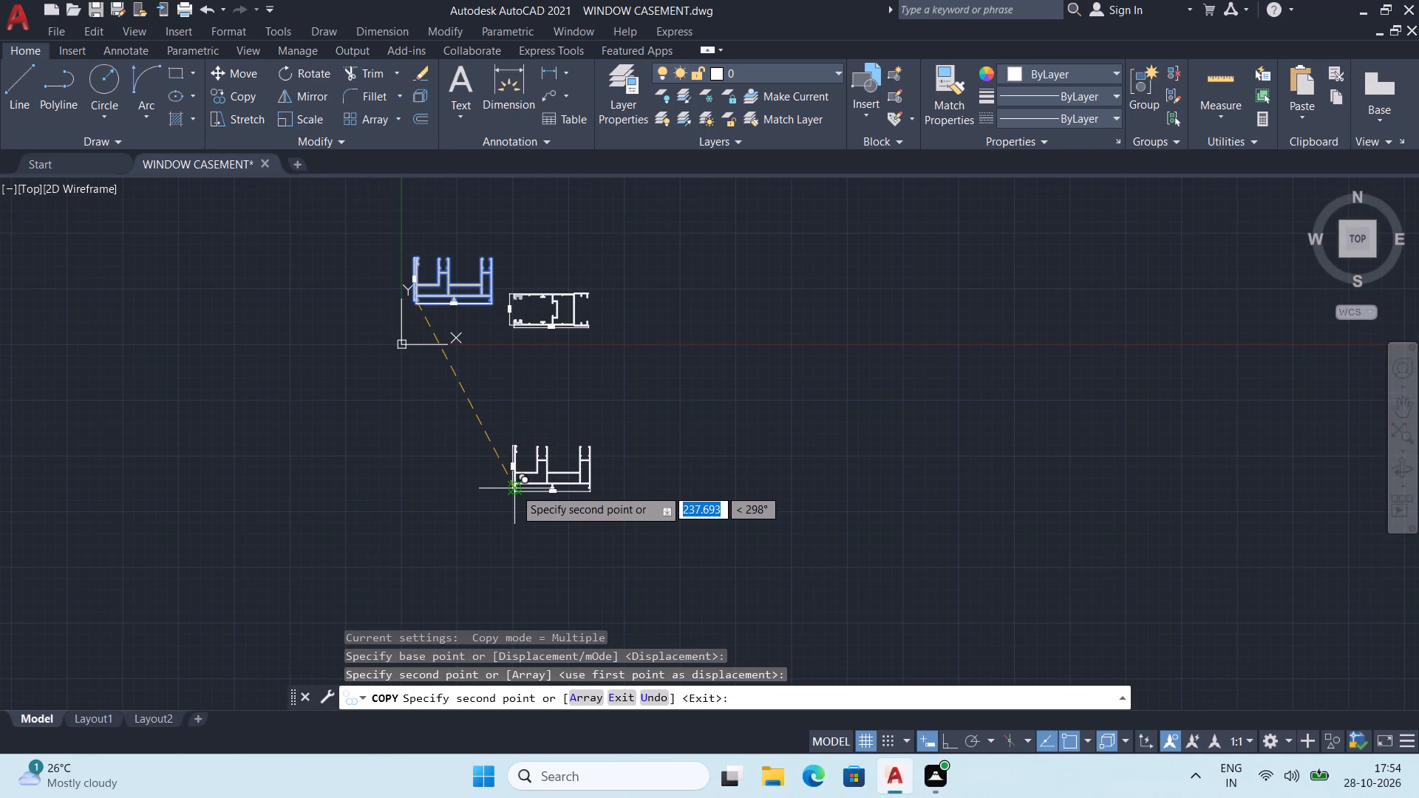
{"action": "key", "text": "Escape"}
Erase the vertical height dimension from the copied profile section.
{"action": "scroll", "coordinate": [518, 487], "scroll_direction": "up", "scroll_amount": 5}
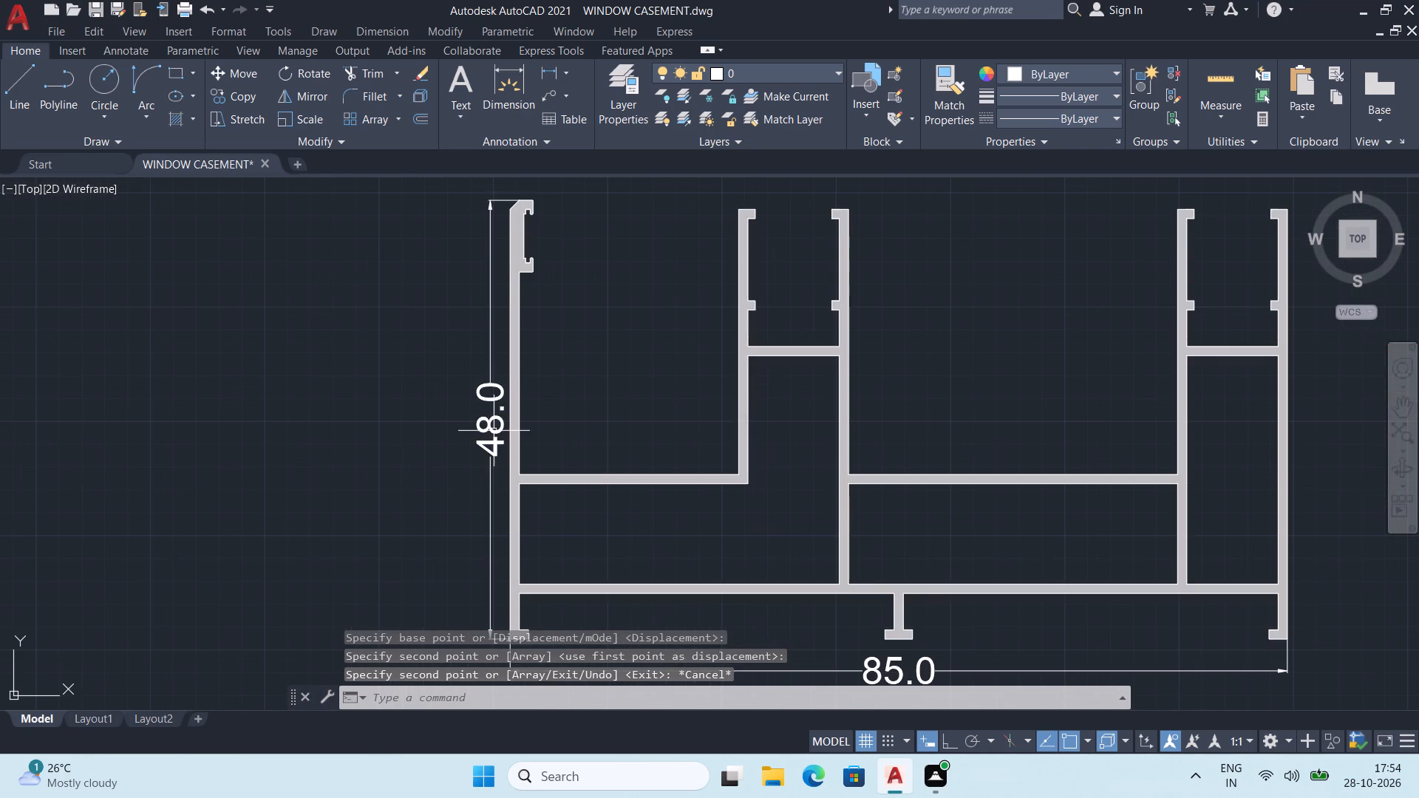
{"action": "left_click", "coordinate": [494, 431]}
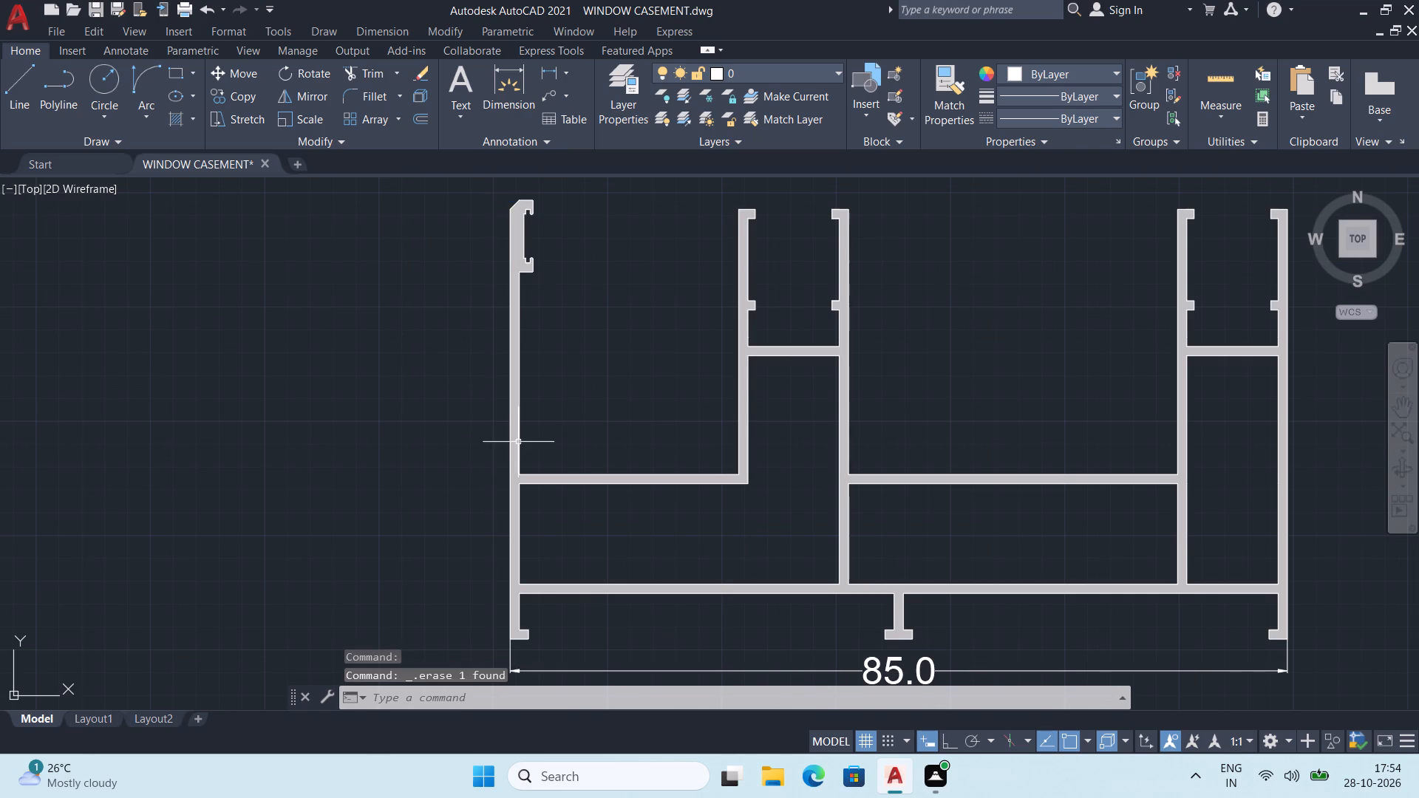
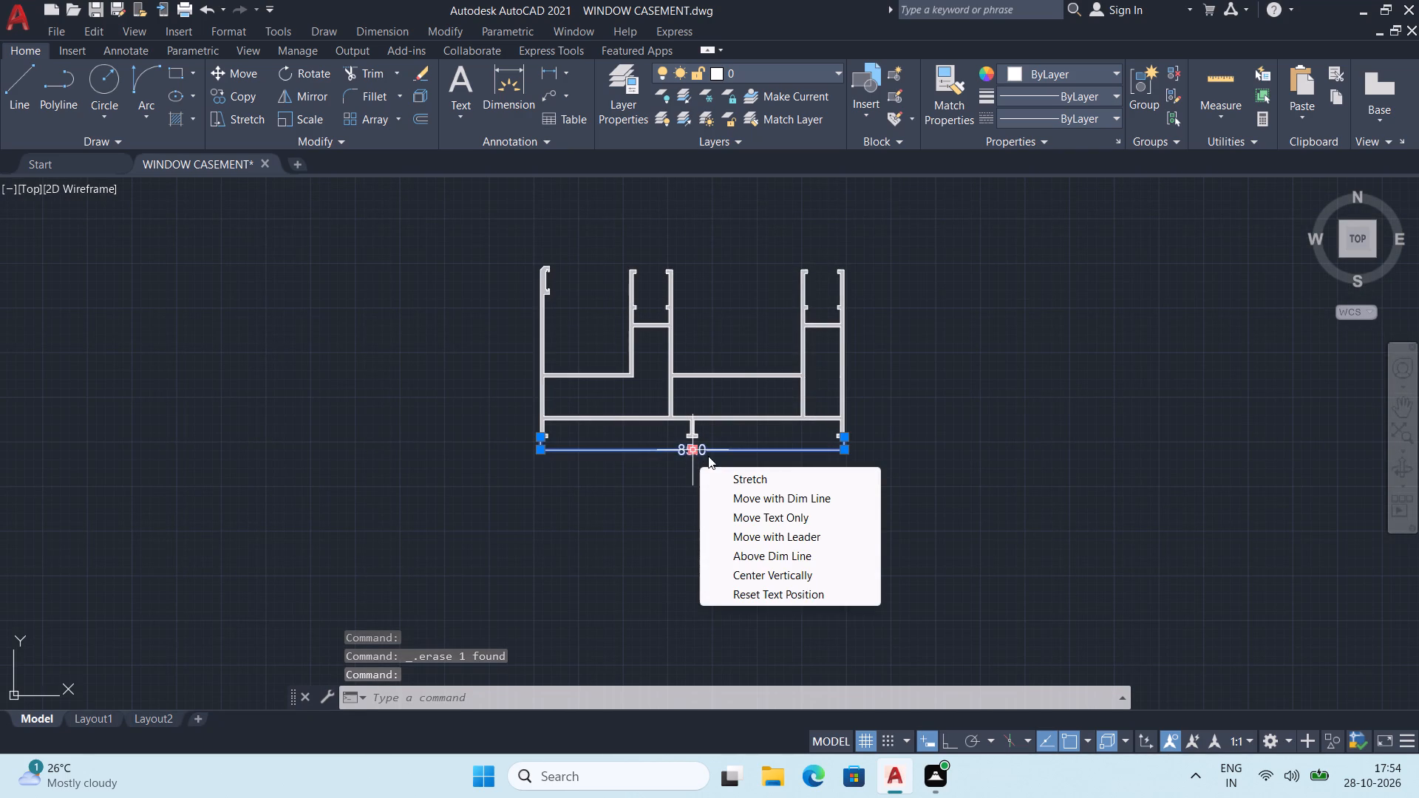
Erase the horizontal width dimension from the copied first profile section.
{"action": "key", "text": "Delete"}
{"action": "key", "text": "Delete"}
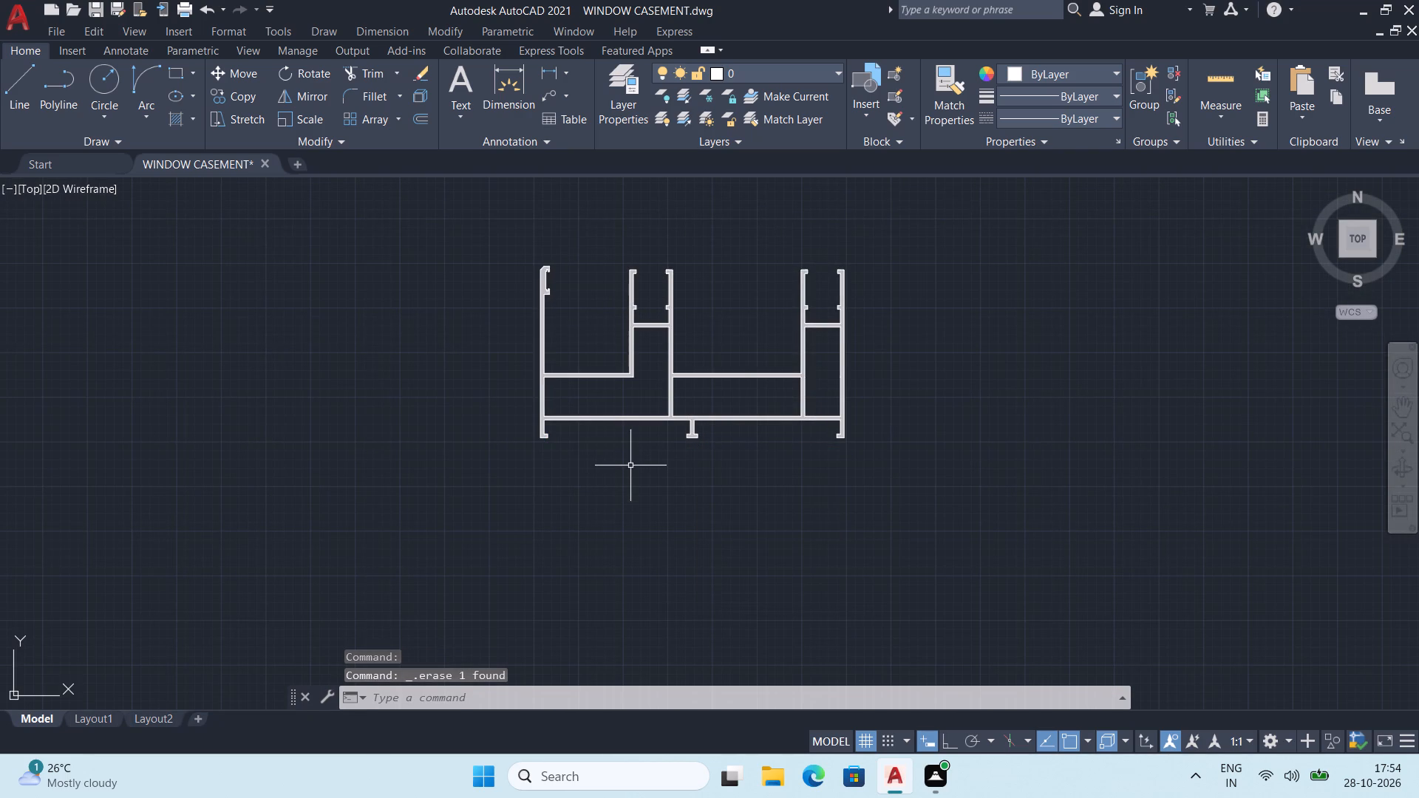
Rotate the whole copied first profile, hatch included, to 270° about its lower-left corner with Ortho on.
{"action": "left_click", "coordinate": [473, 185]}
{"action": "left_click", "coordinate": [924, 525]}
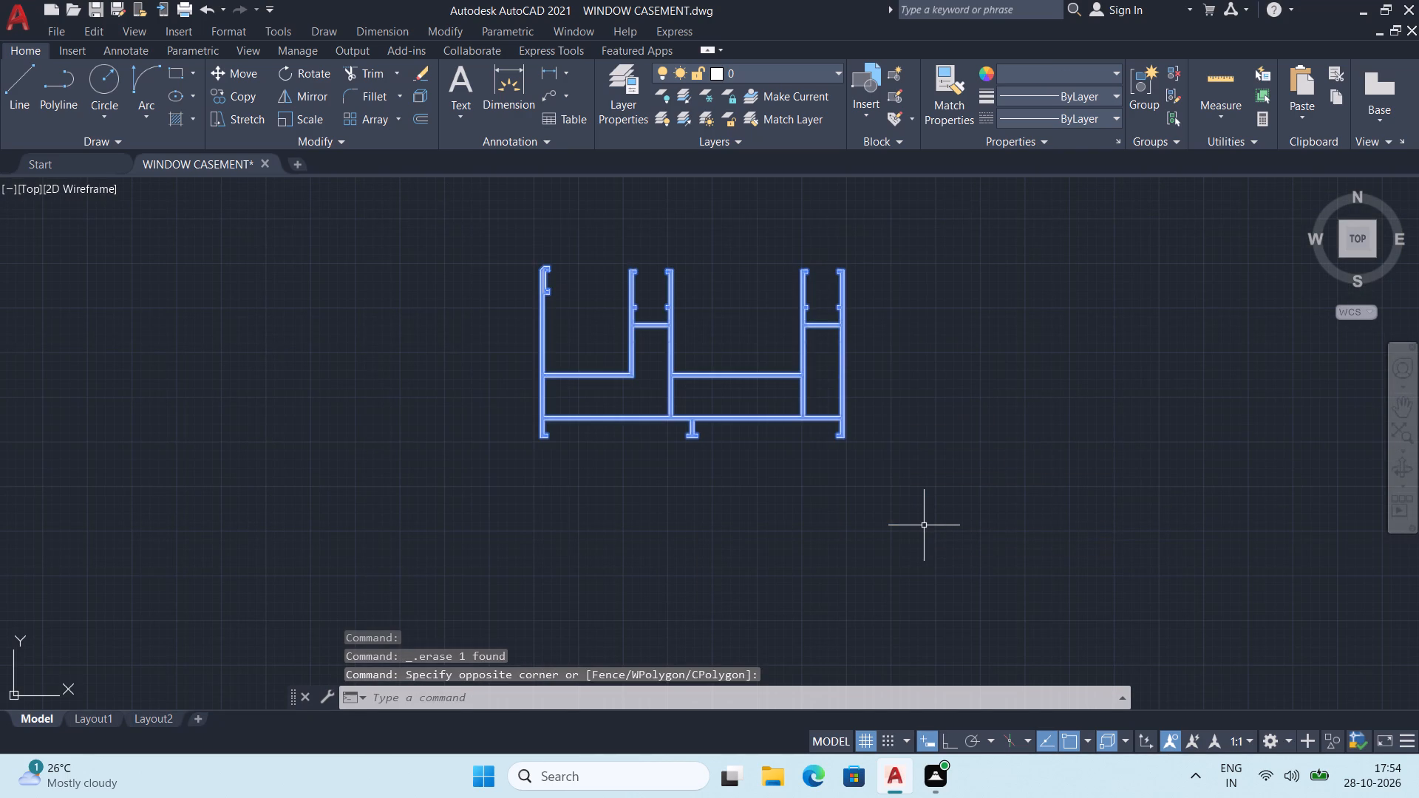
{"action": "type", "text": "ro"}
{"action": "key", "text": "Return"}
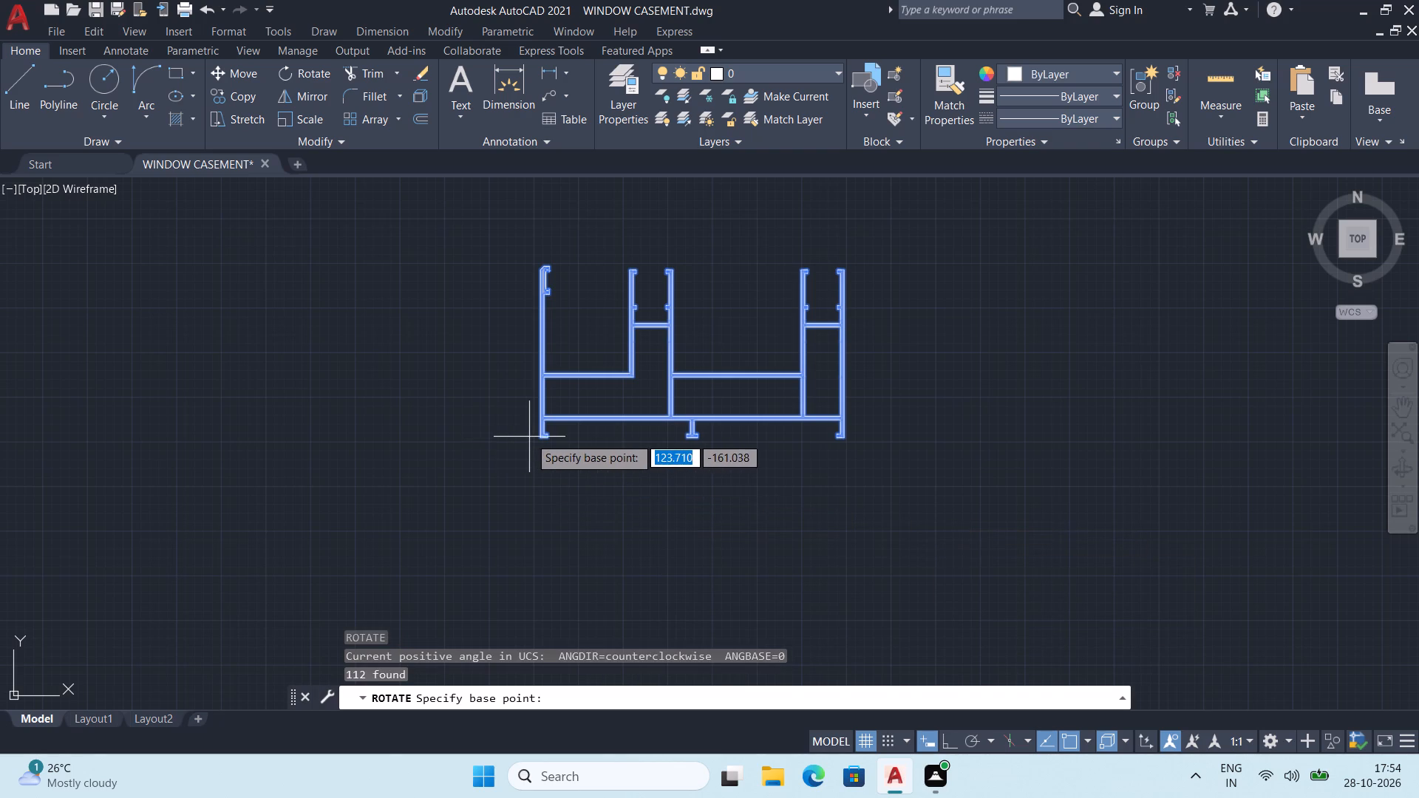
{"action": "left_click", "coordinate": [542, 440]}
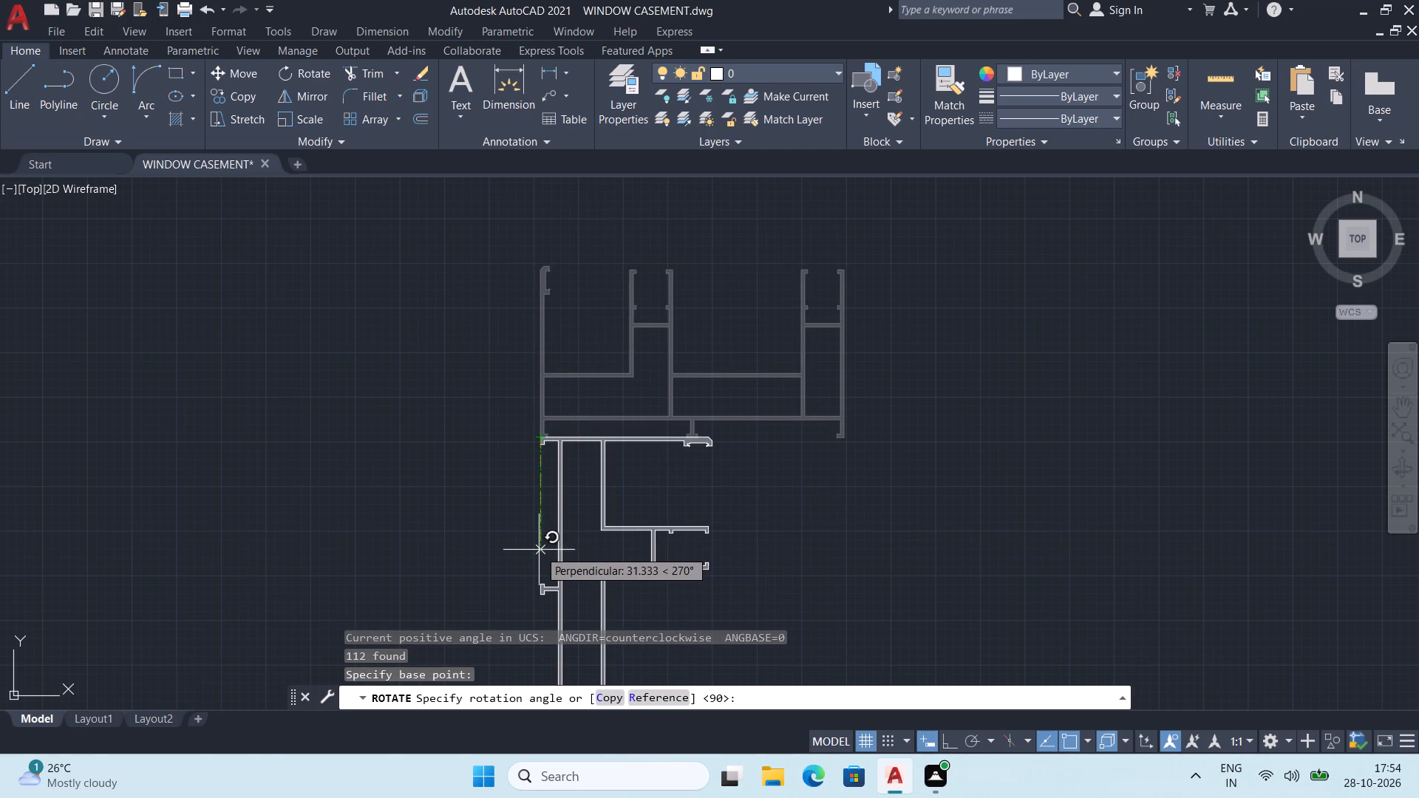
{"action": "key", "text": "F8"}
{"action": "scroll", "coordinate": [539, 550], "scroll_direction": "down", "scroll_amount": 1}
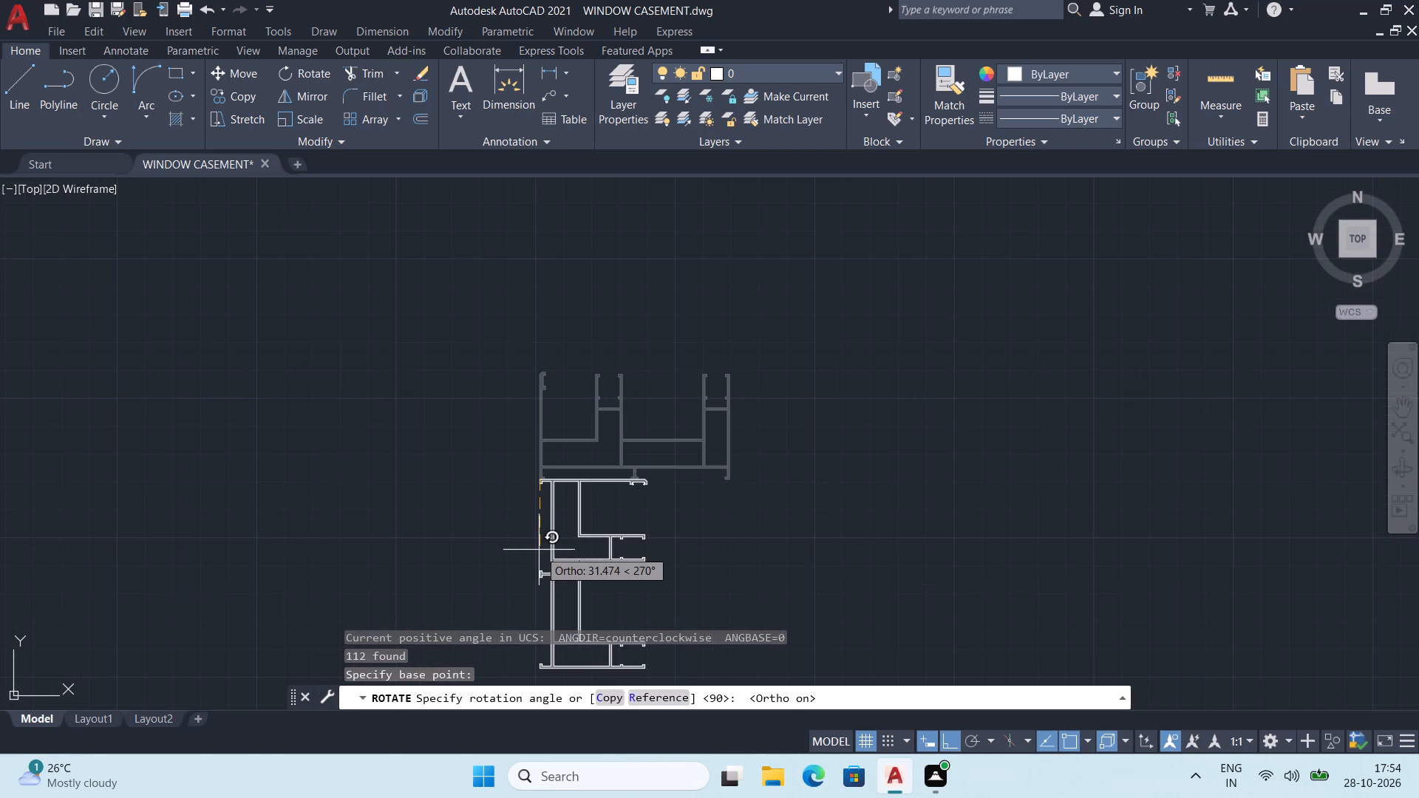
{"action": "left_click", "coordinate": [539, 550]}
Copy the second profile section with its dimensions horizontally to its right by about 239 units.
{"action": "scroll", "coordinate": [631, 488], "scroll_direction": "down", "scroll_amount": 2}
{"action": "middle_click_drag", "start_coordinate": [639, 485], "coordinate": [659, 499]}
{"action": "scroll", "coordinate": [631, 307], "scroll_direction": "up", "scroll_amount": 3}
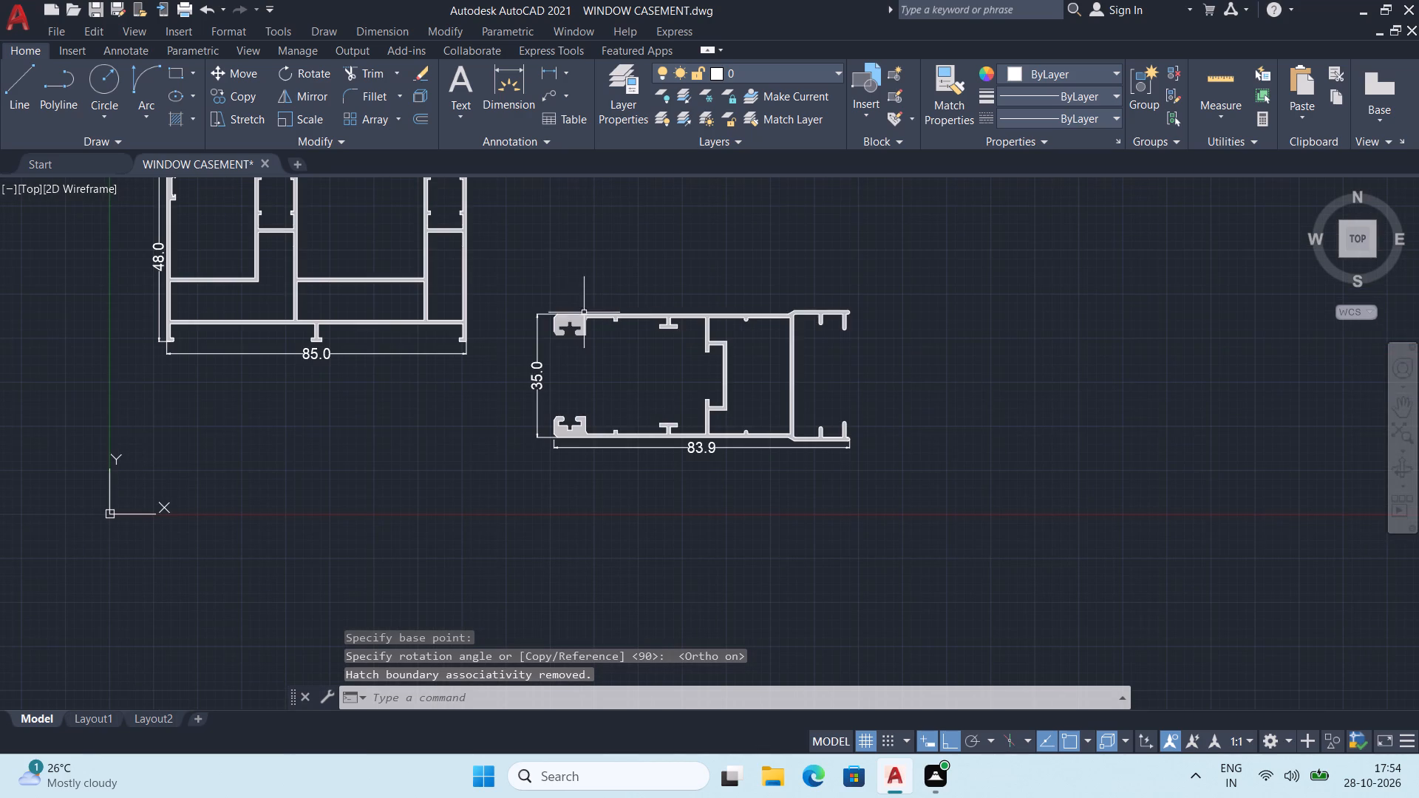
{"action": "left_click", "coordinate": [523, 292]}
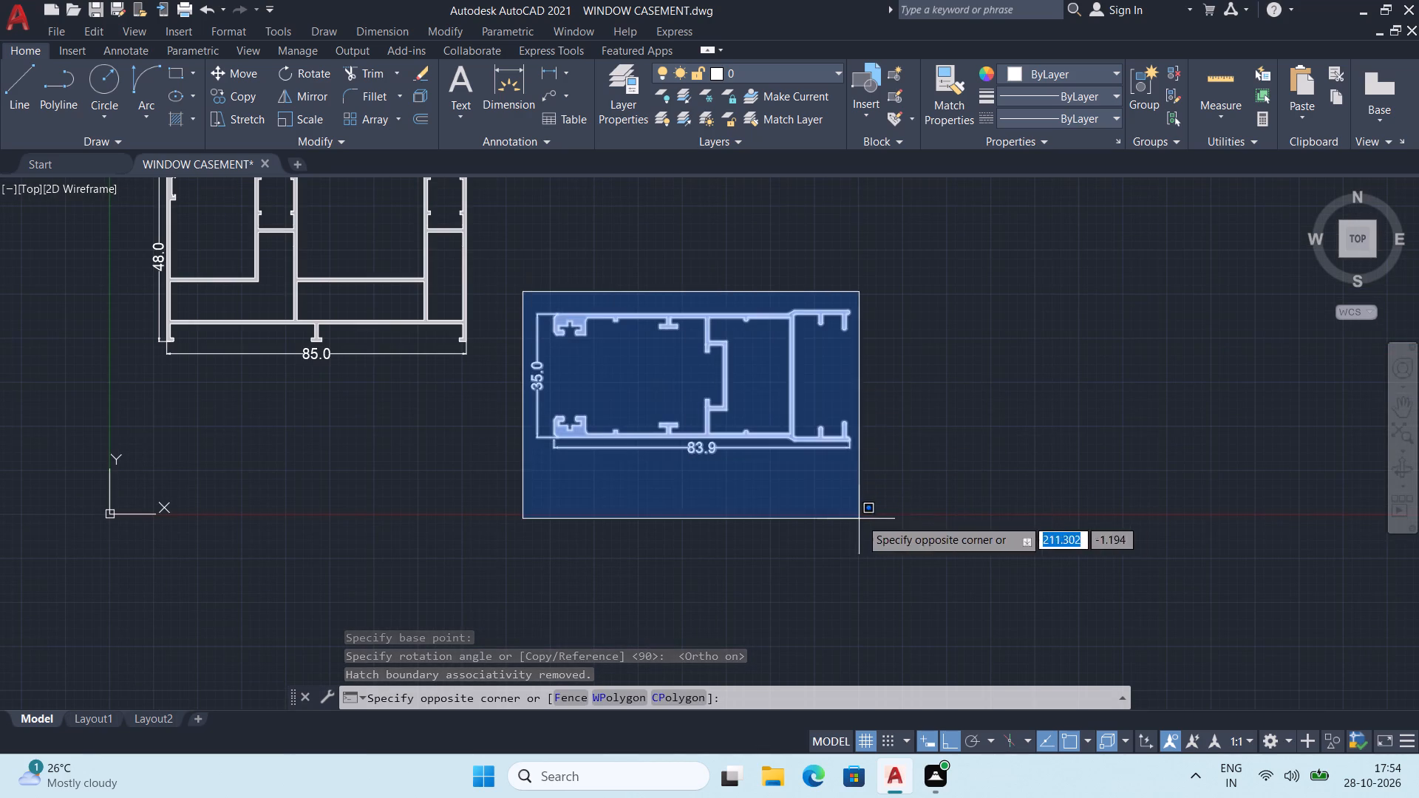
{"action": "left_click", "coordinate": [900, 519]}
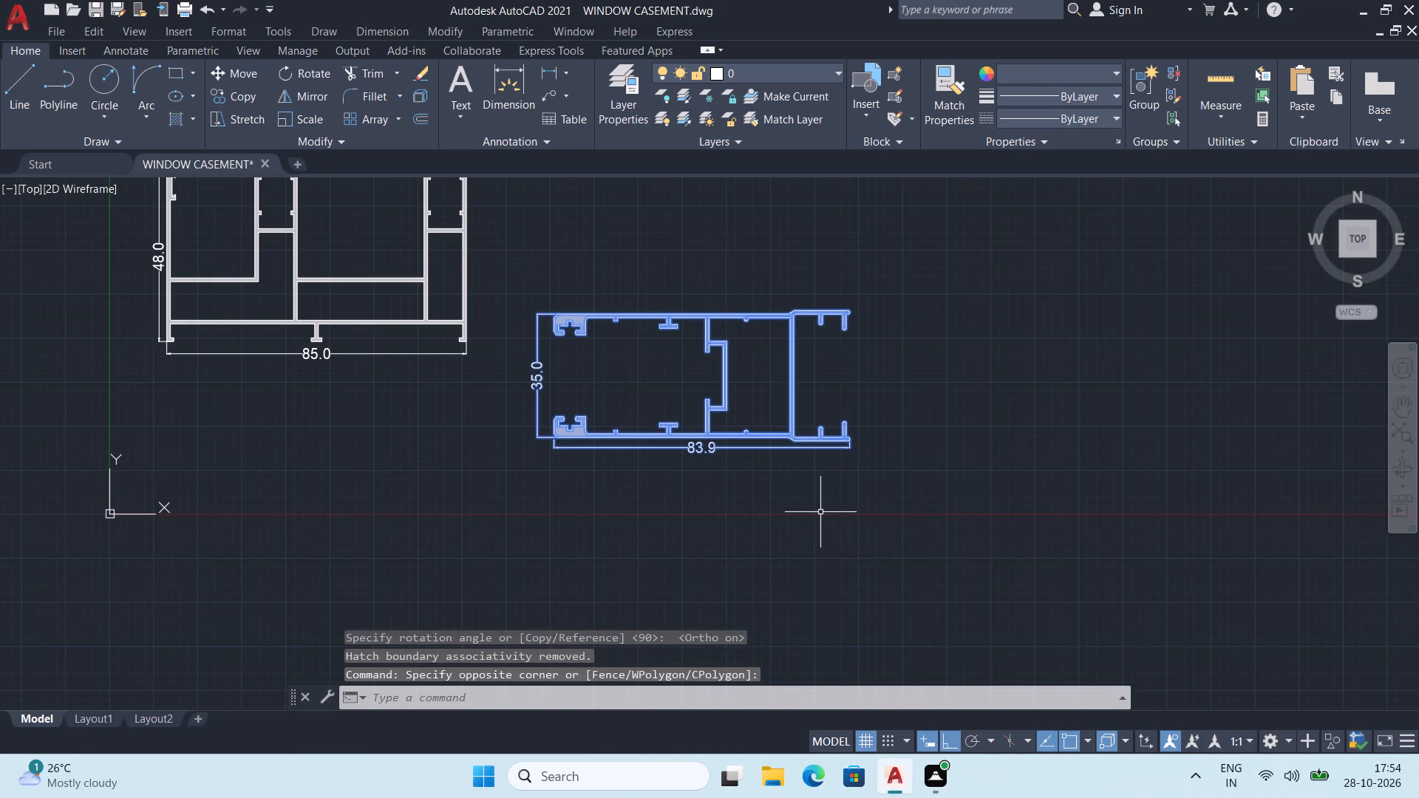
{"action": "type", "text": "co"}
{"action": "key", "text": "Return"}
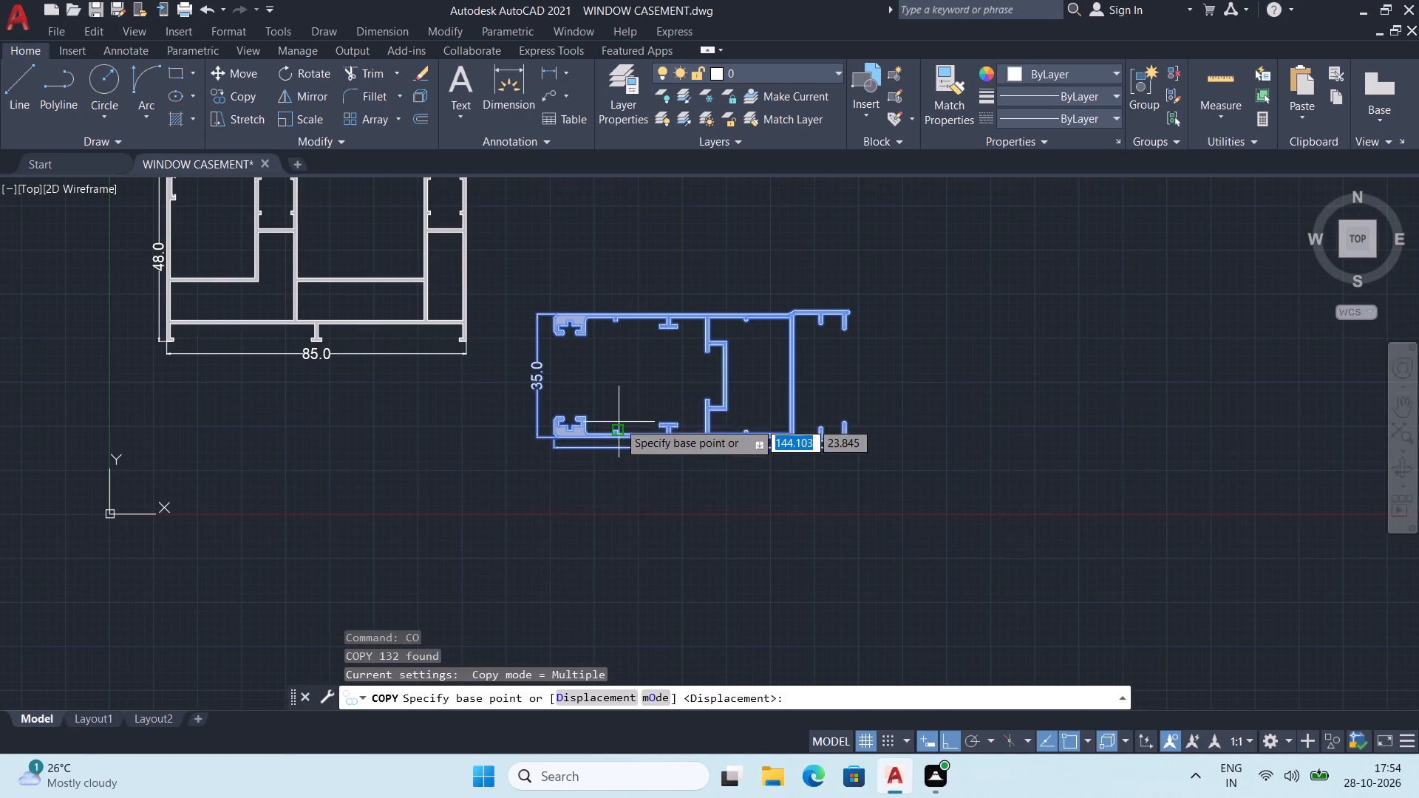
{"action": "middle_click_drag", "start_coordinate": [619, 422], "coordinate": [626, 363]}
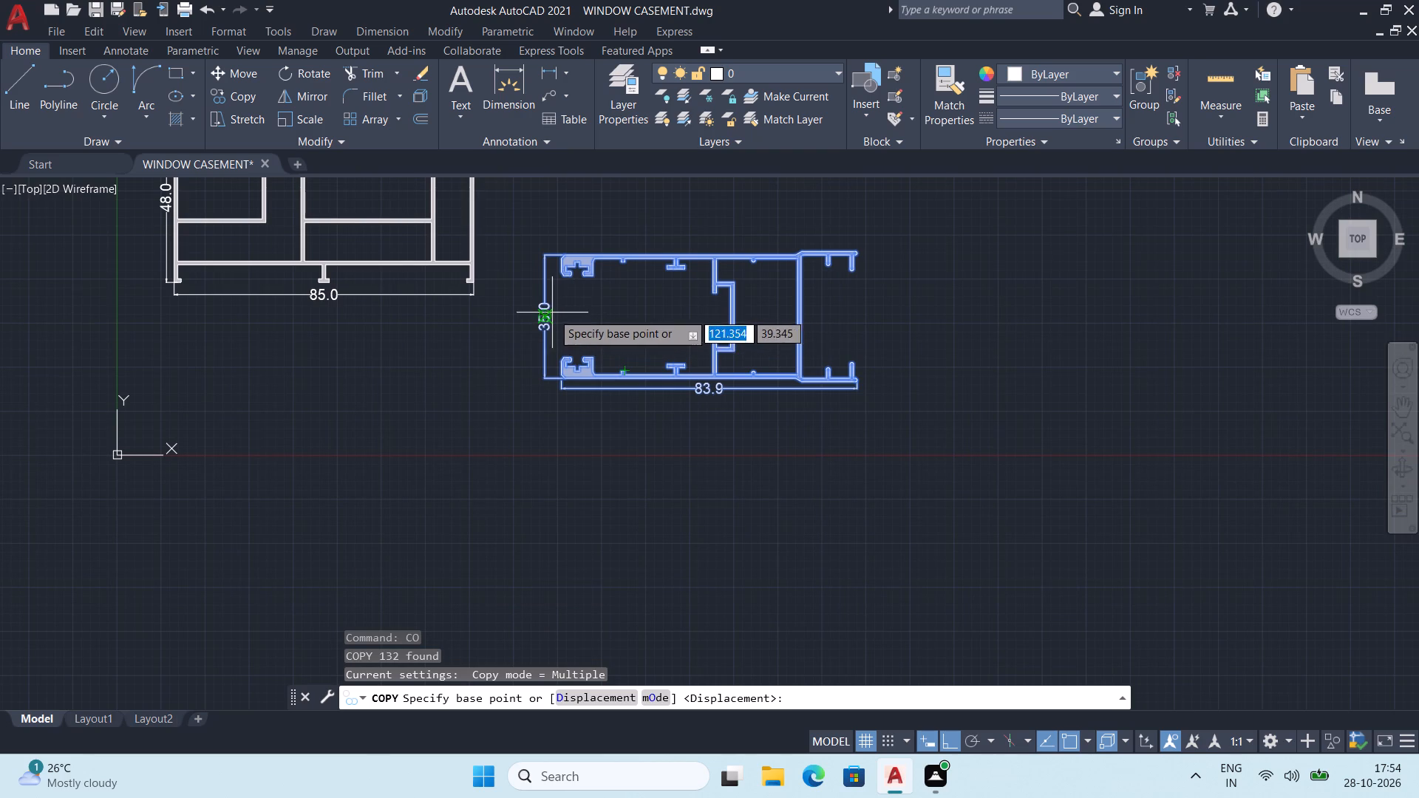
{"action": "middle_click_drag", "start_coordinate": [573, 318], "coordinate": [582, 310]}
{"action": "scroll", "coordinate": [582, 308], "scroll_direction": "down", "scroll_amount": 2}
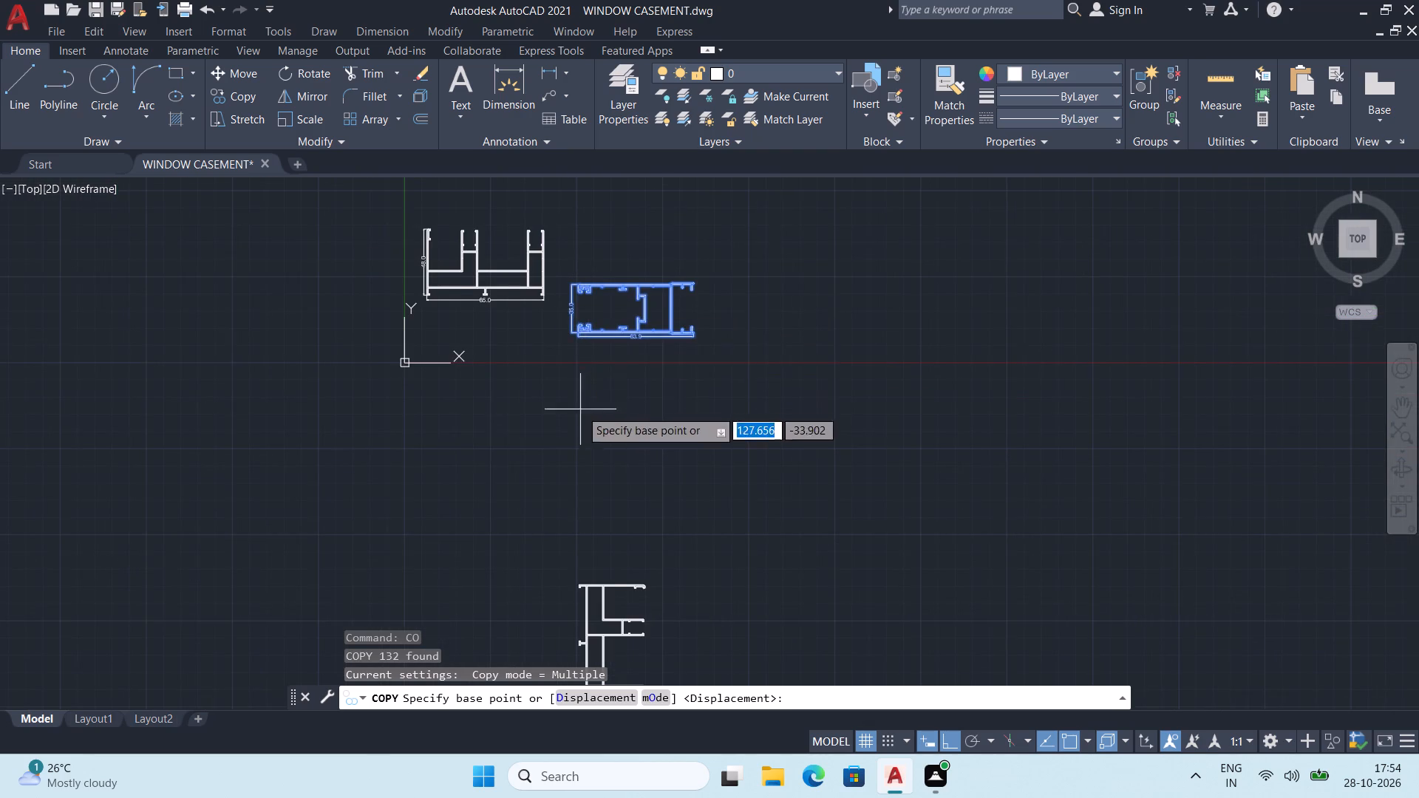
{"action": "middle_click_drag", "start_coordinate": [582, 402], "coordinate": [590, 326]}
{"action": "middle_click_drag", "start_coordinate": [623, 282], "coordinate": [629, 347]}
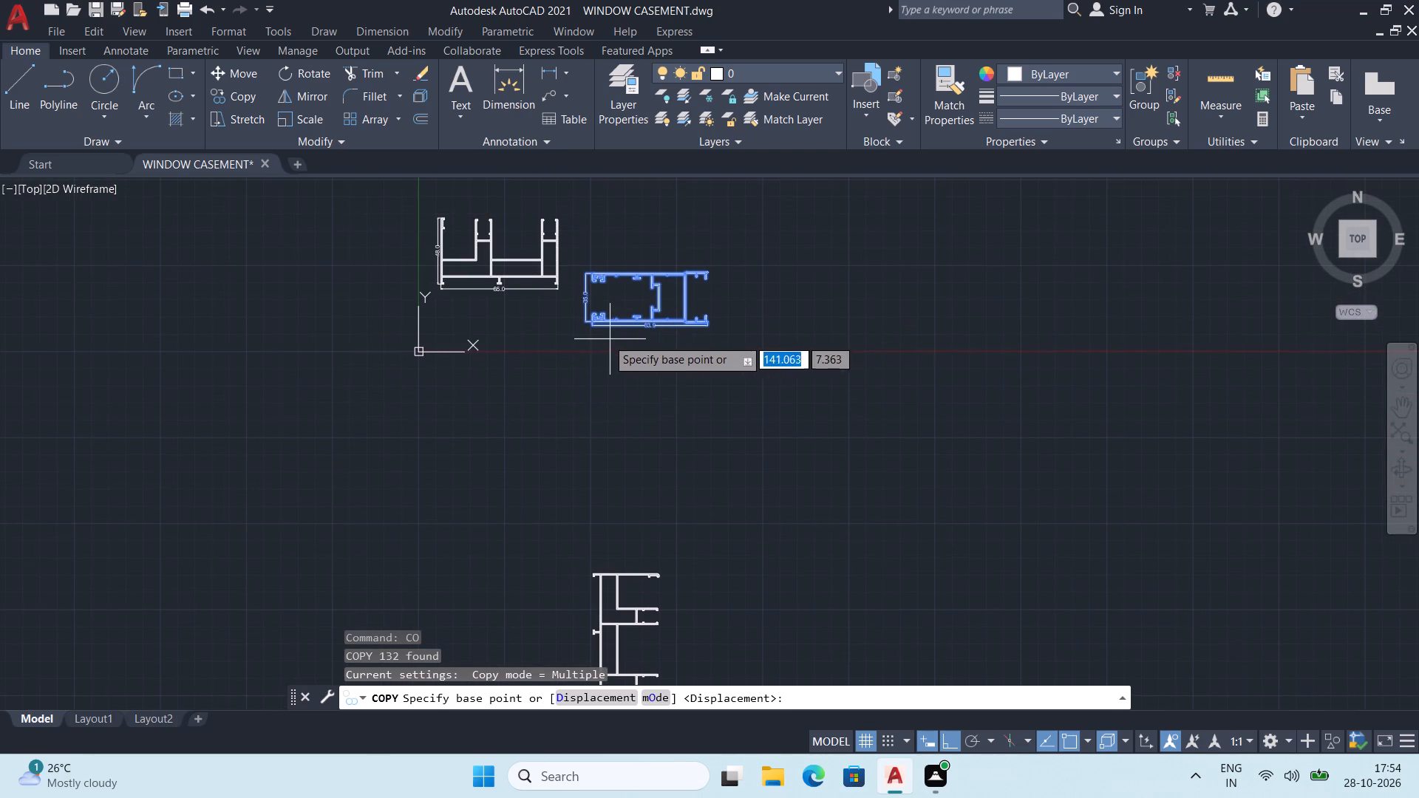
{"action": "key", "text": "space"}
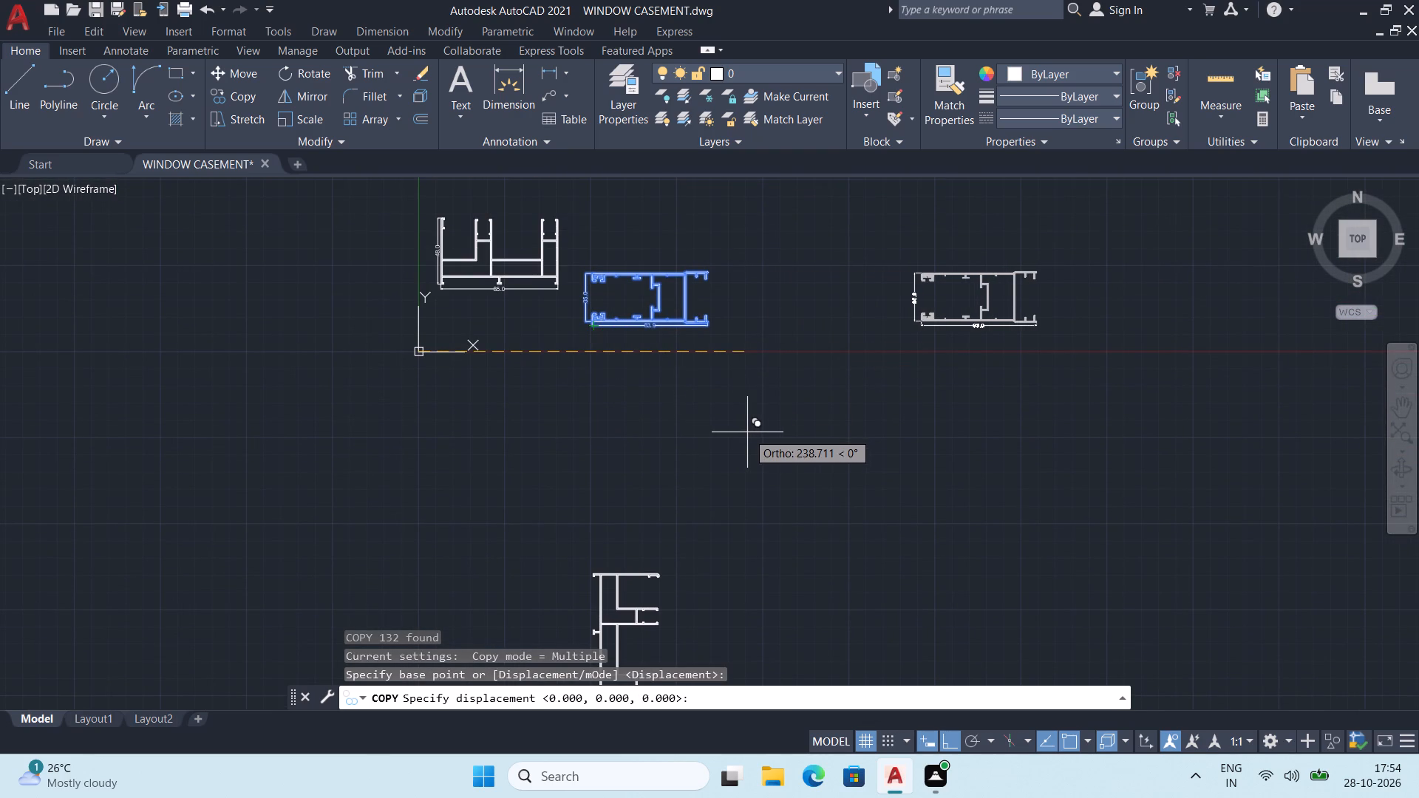
{"action": "left_click", "coordinate": [747, 432]}
{"action": "key", "text": "Escape"}
Examine the layout of the sections and the orientation of the rotated first profile copy.
{"action": "middle_click_drag", "start_coordinate": [871, 357], "coordinate": [845, 403]}
{"action": "scroll", "coordinate": [887, 331], "scroll_direction": "up", "scroll_amount": 1}
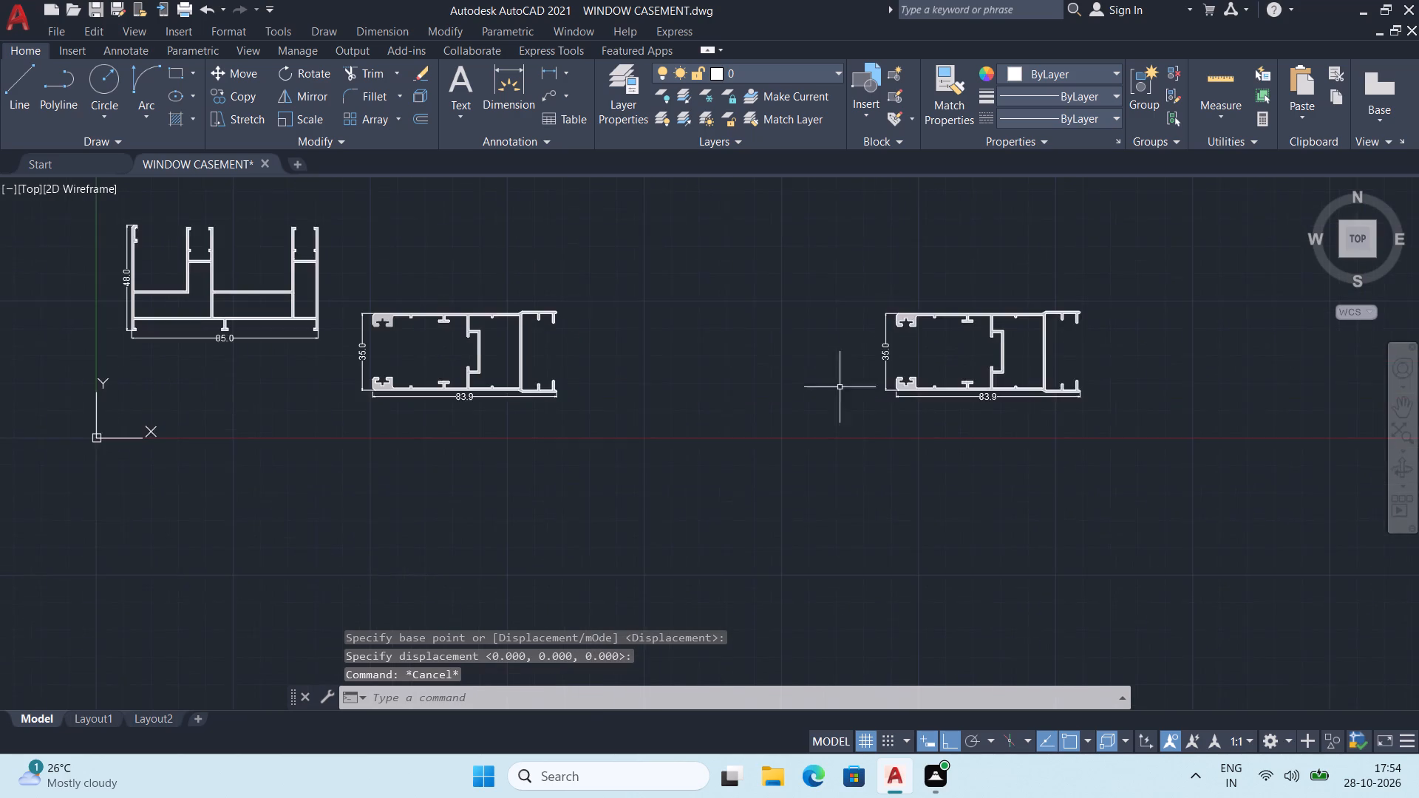
{"action": "middle_click_drag", "start_coordinate": [734, 467], "coordinate": [755, 372]}
{"action": "scroll", "coordinate": [762, 361], "scroll_direction": "down", "scroll_amount": 2}
{"action": "middle_click_drag", "start_coordinate": [775, 403], "coordinate": [775, 358]}
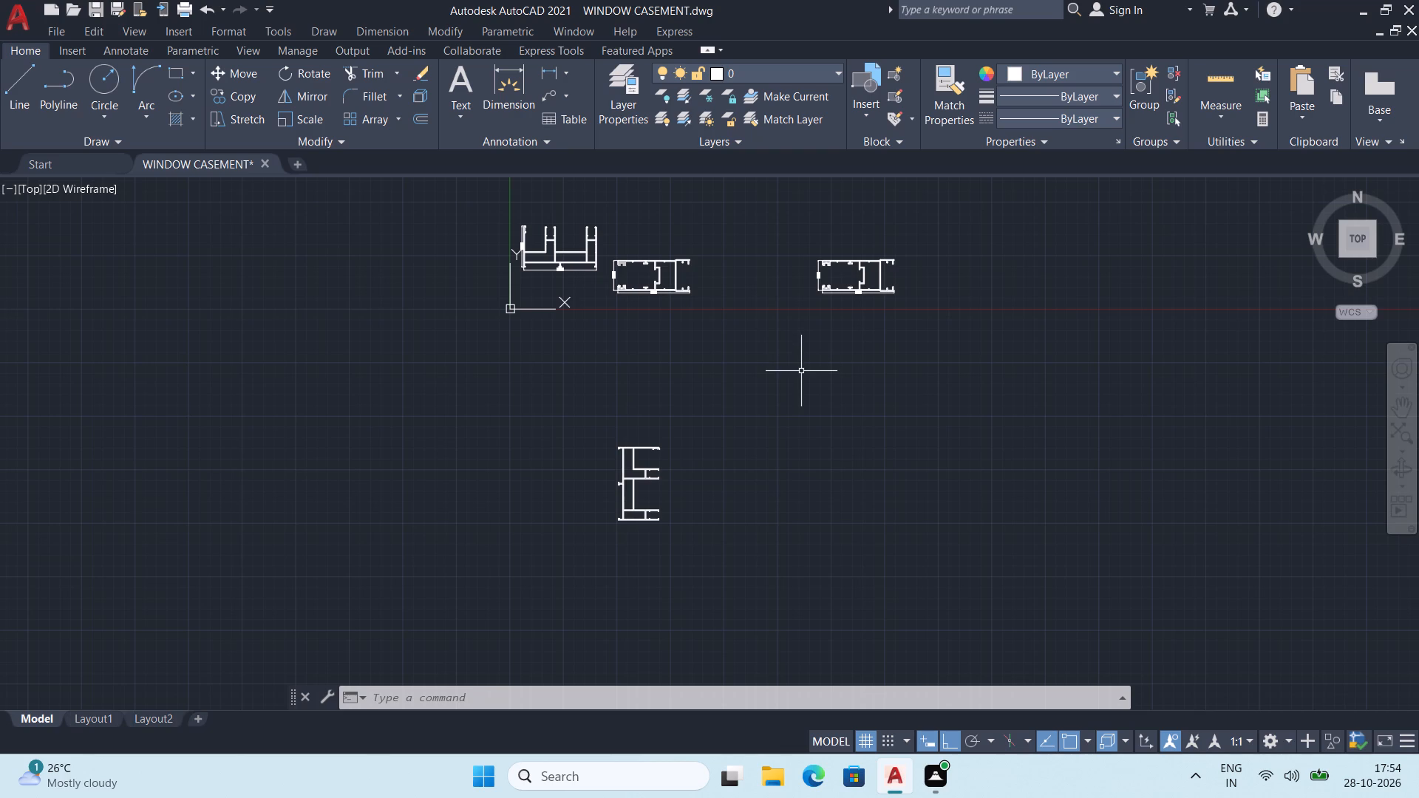
{"action": "middle_click_drag", "start_coordinate": [746, 349], "coordinate": [760, 337]}
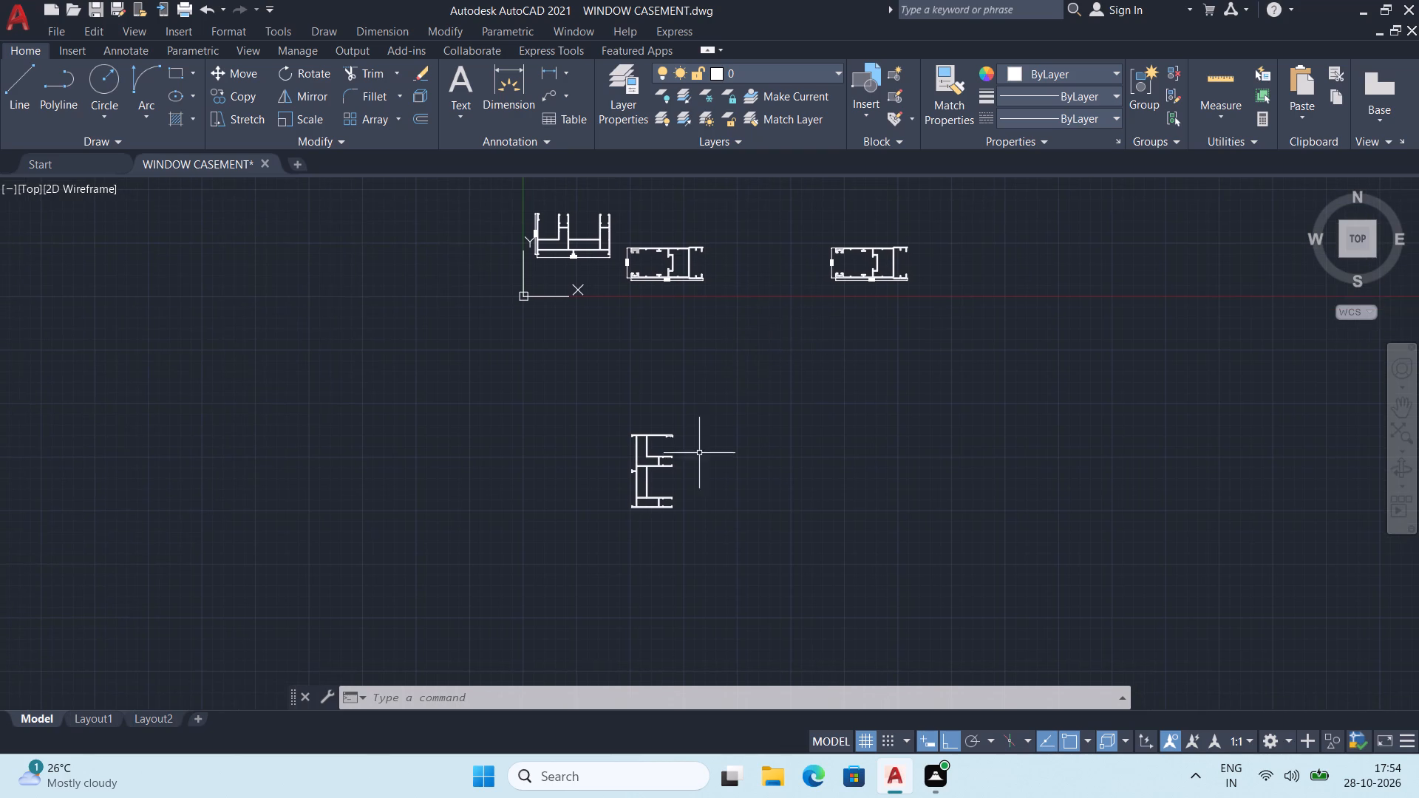
{"action": "scroll", "coordinate": [648, 552], "scroll_direction": "up", "scroll_amount": 2}
{"action": "middle_click_drag", "start_coordinate": [695, 410], "coordinate": [690, 396]}
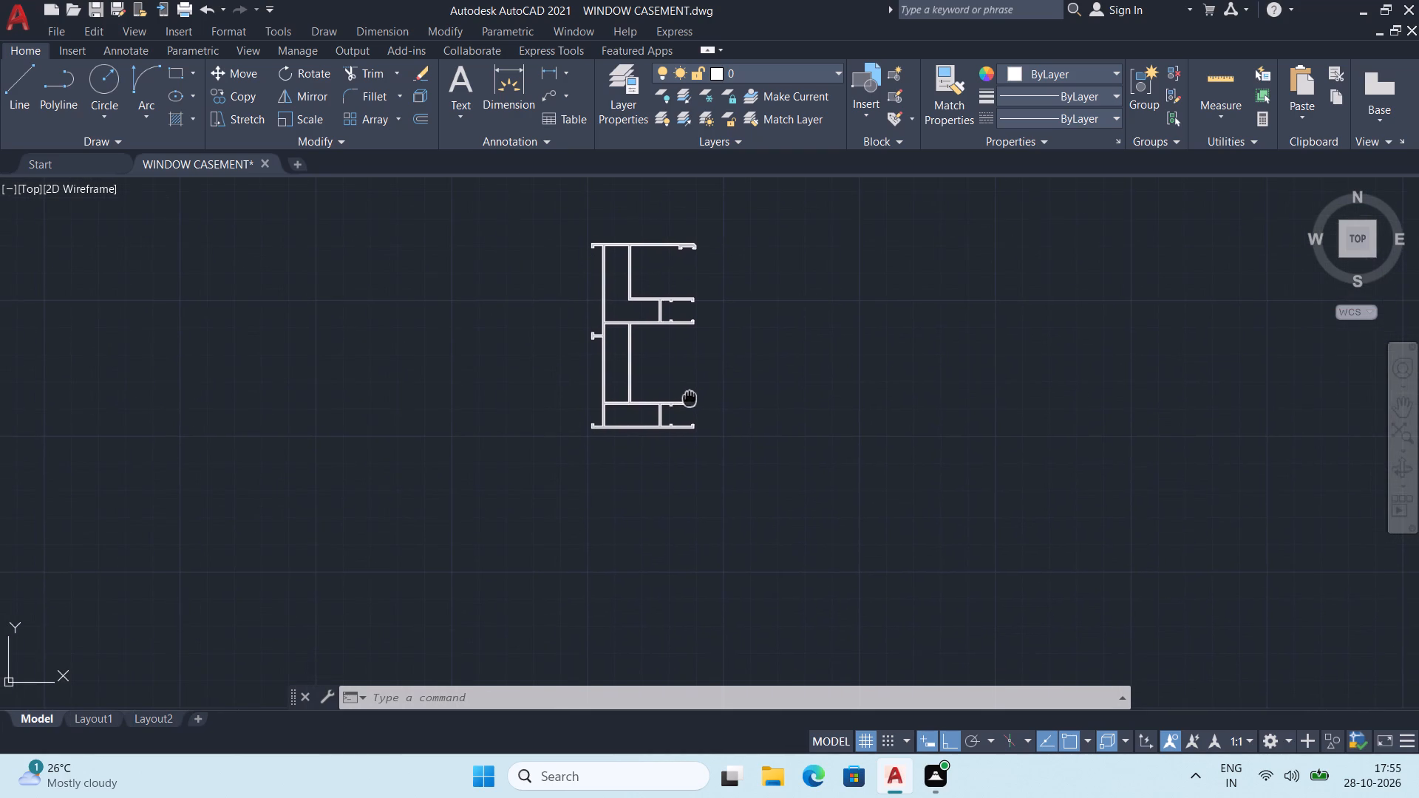
{"action": "middle_click_drag", "start_coordinate": [690, 396], "coordinate": [690, 395]}
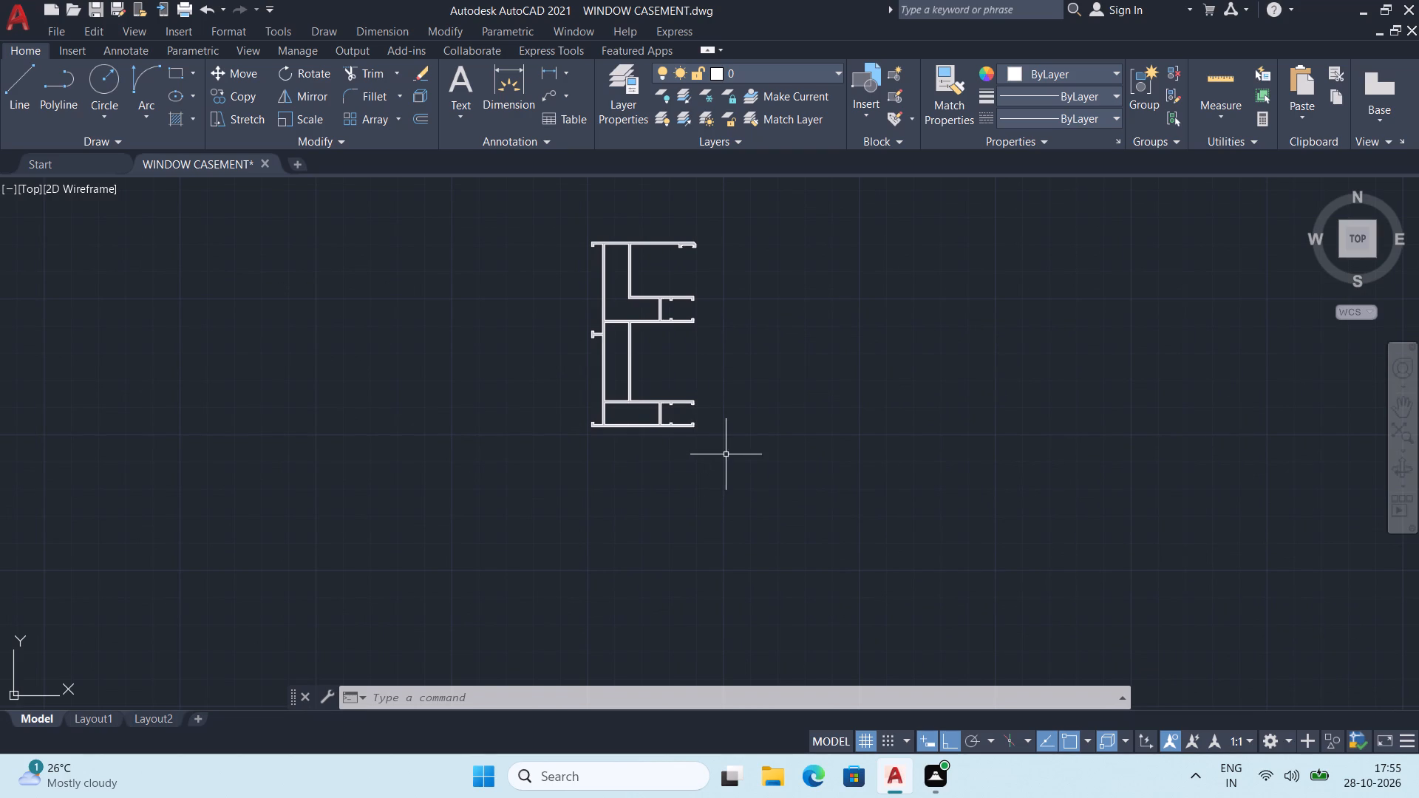
{"action": "scroll", "coordinate": [738, 389], "scroll_direction": "down", "scroll_amount": 1}
{"action": "middle_click", "coordinate": [739, 381]}
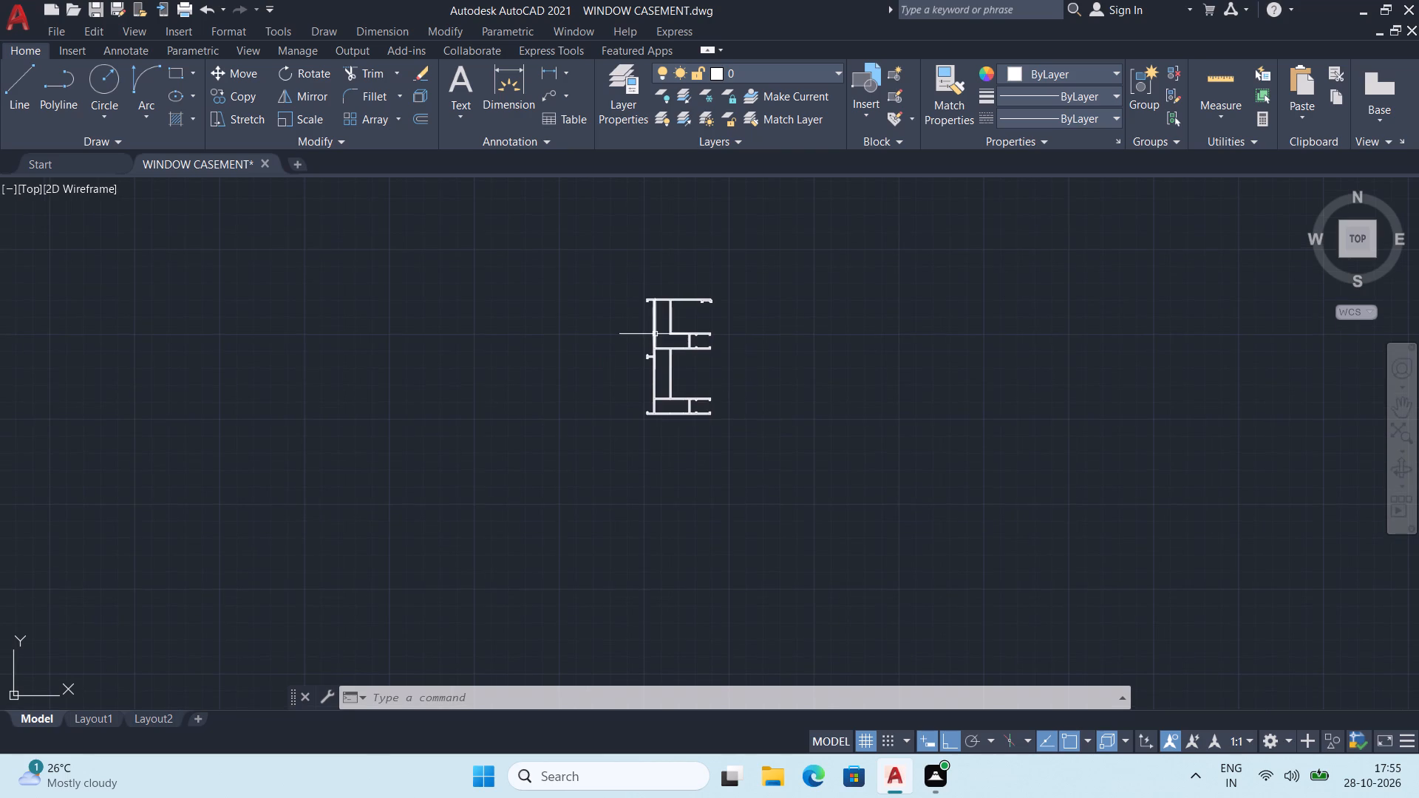
{"action": "scroll", "coordinate": [655, 333], "scroll_direction": "down", "scroll_amount": 1}
{"action": "scroll", "coordinate": [620, 274], "scroll_direction": "down", "scroll_amount": 2}
{"action": "middle_click_drag", "start_coordinate": [620, 274], "coordinate": [620, 324]}
{"action": "scroll", "coordinate": [629, 350], "scroll_direction": "up", "scroll_amount": 3}
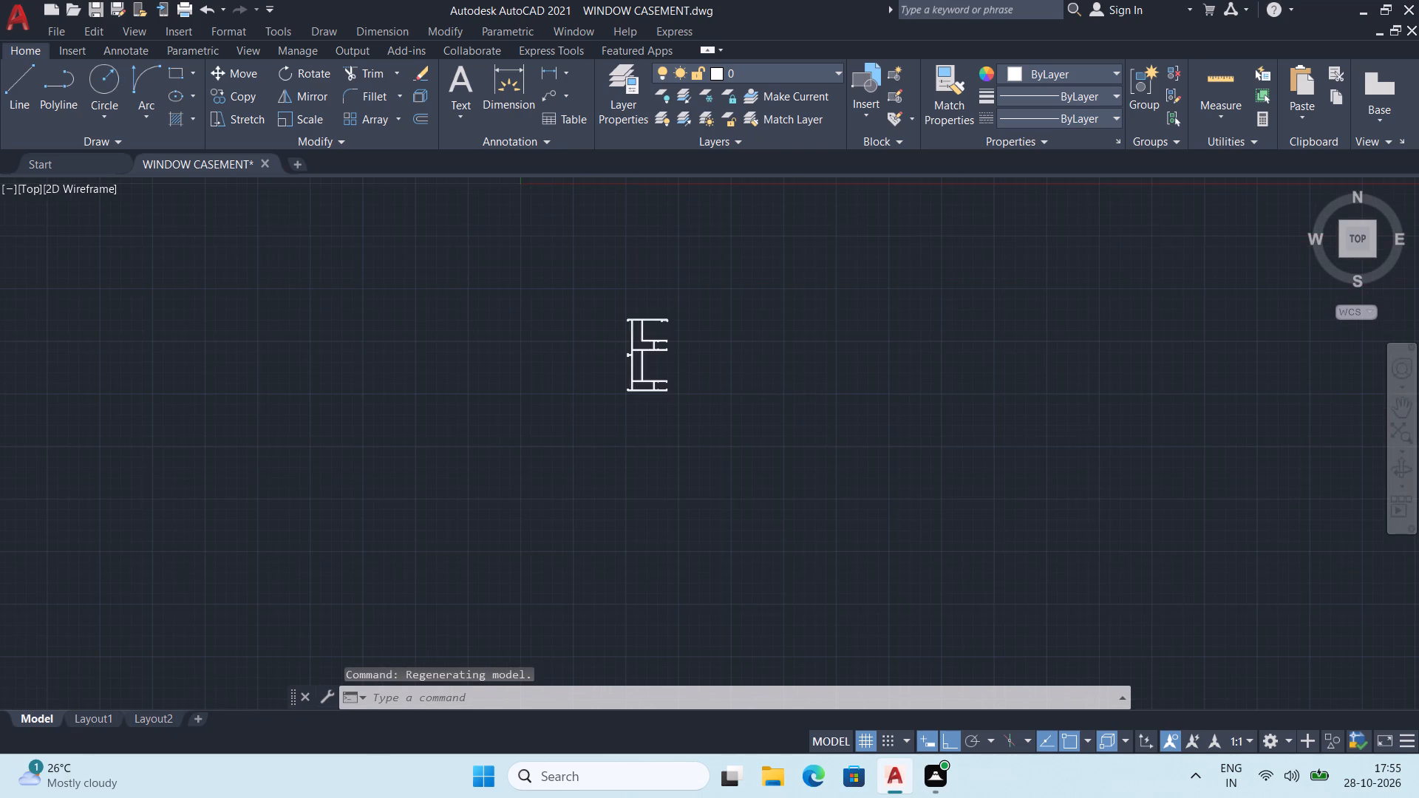
{"action": "scroll", "coordinate": [629, 350], "scroll_direction": "up", "scroll_amount": 1}
{"action": "middle_click_drag", "start_coordinate": [673, 382], "coordinate": [643, 316]}
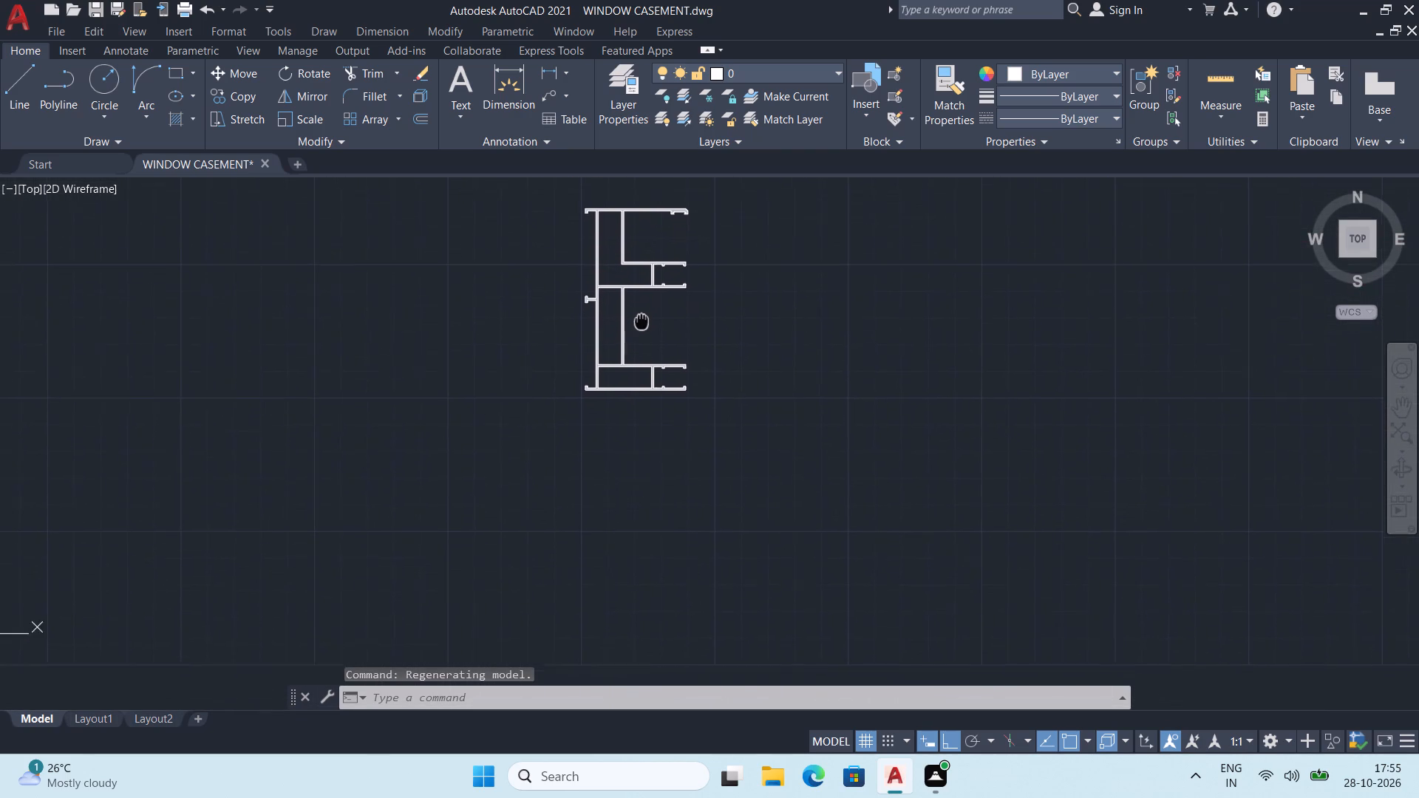
{"action": "middle_click_drag", "start_coordinate": [643, 316], "coordinate": [645, 295]}
{"action": "middle_click_drag", "start_coordinate": [562, 247], "coordinate": [551, 392]}
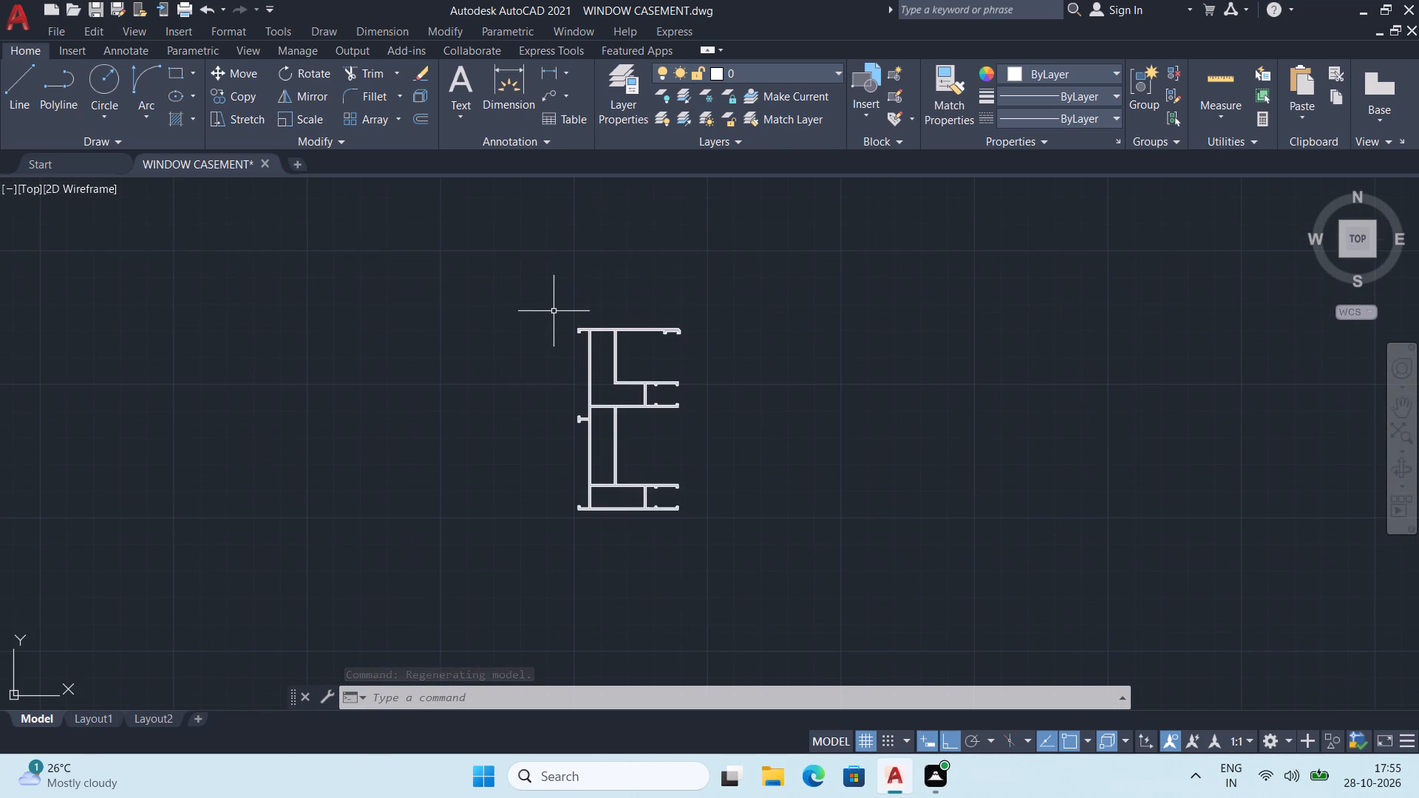
Mirror the rotated profile across a horizontal line just below it, erasing the source objects.
{"action": "left_click", "coordinate": [554, 307]}
{"action": "middle_click_drag", "start_coordinate": [865, 552], "coordinate": [770, 482]}
{"action": "left_click", "coordinate": [636, 491]}
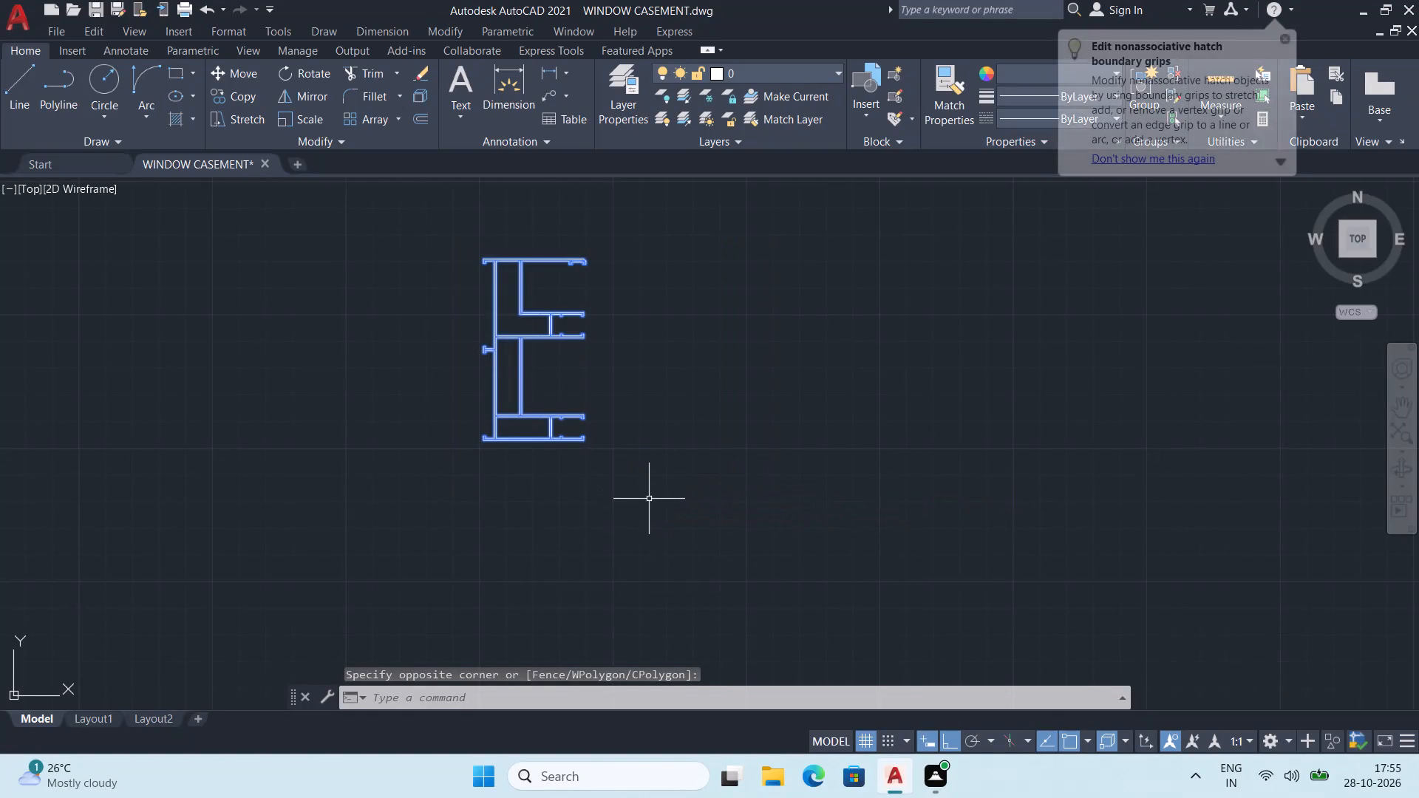
{"action": "key", "text": "m"}
{"action": "key", "text": "i"}
{"action": "key", "text": "Return"}
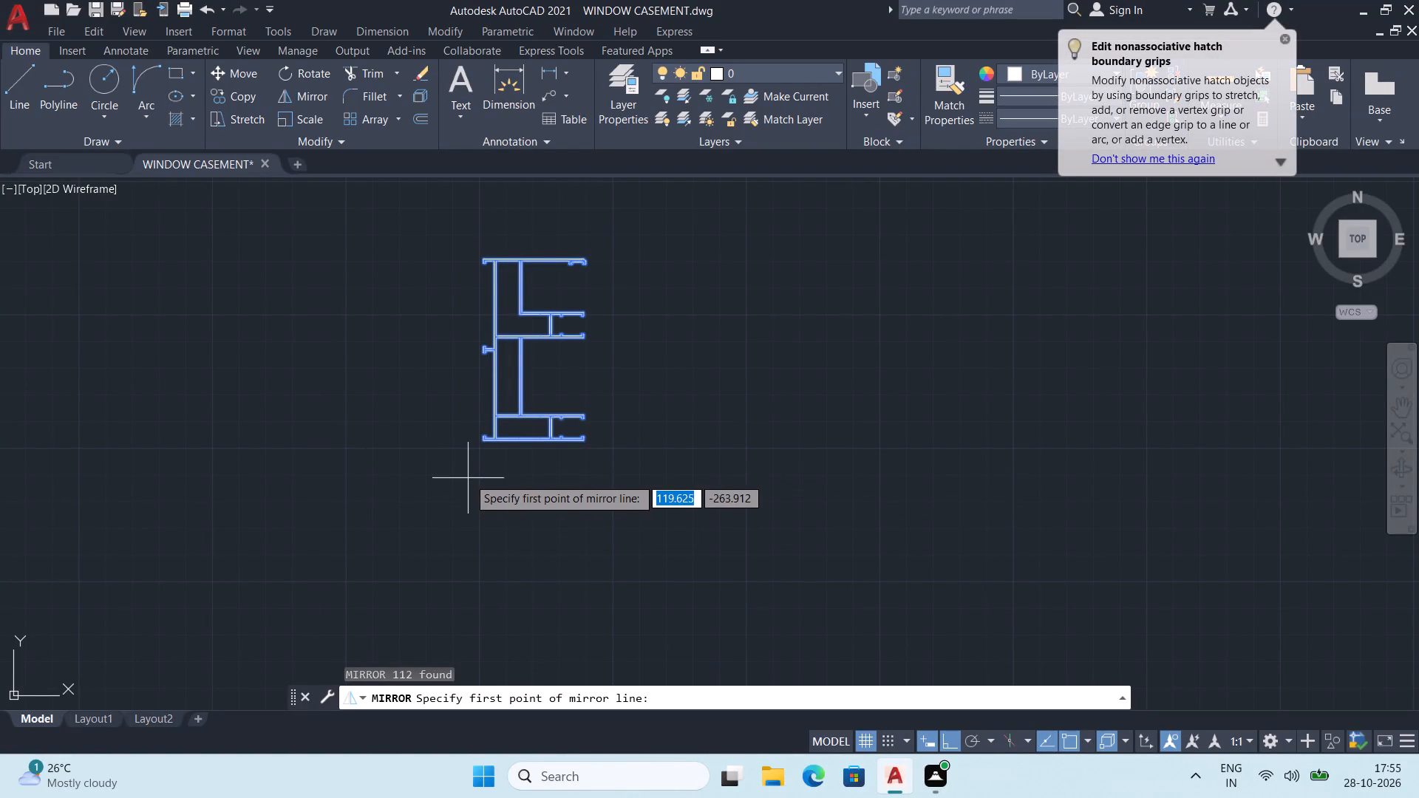
{"action": "left_click", "coordinate": [449, 465]}
{"action": "left_click", "coordinate": [644, 465]}
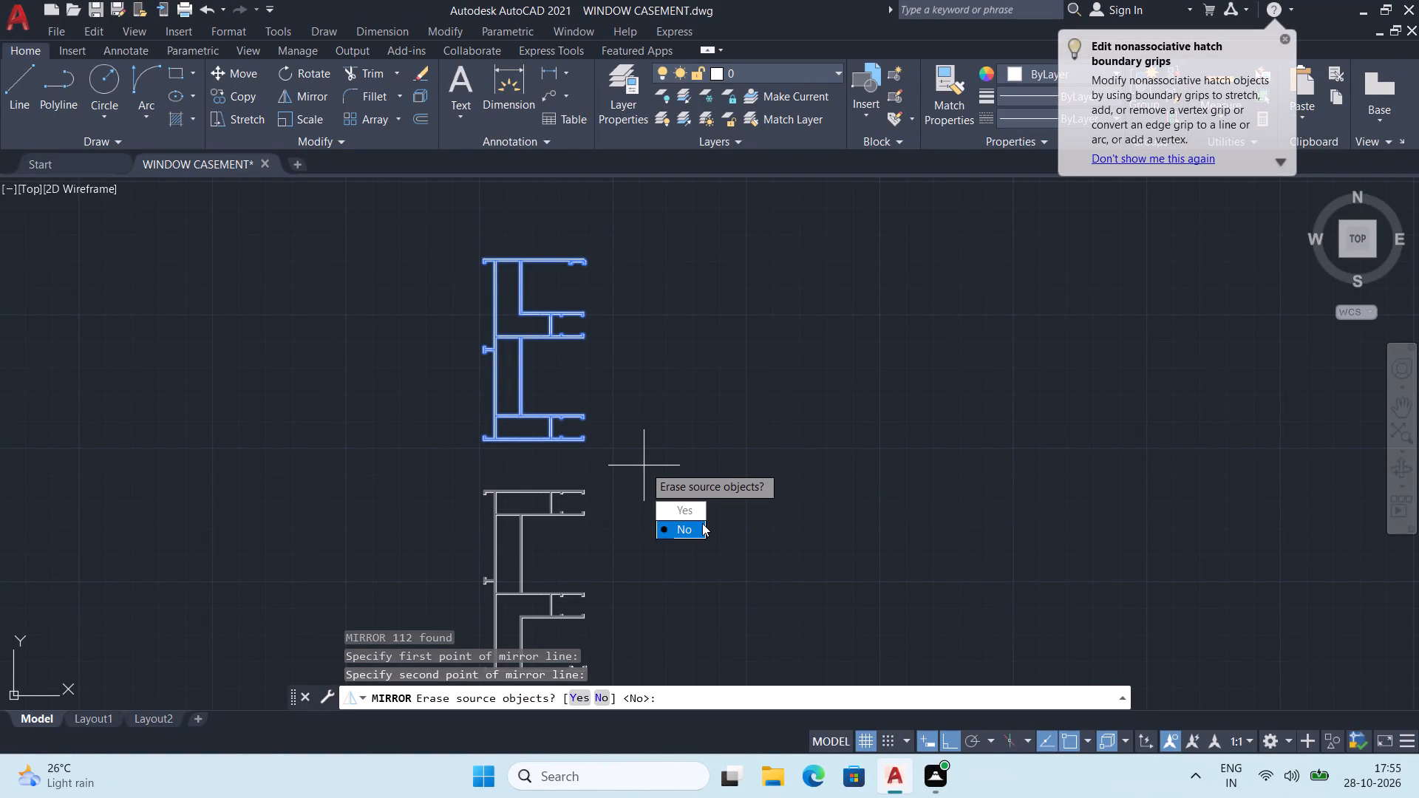
{"action": "left_click_drag", "start_coordinate": [696, 506], "coordinate": [644, 465]}
Move the mirrored profile from its lower-left corner straight up, closer to the row of upper sections.
{"action": "scroll", "coordinate": [646, 479], "scroll_direction": "down", "scroll_amount": 1}
{"action": "middle_click_drag", "start_coordinate": [647, 487], "coordinate": [647, 430]}
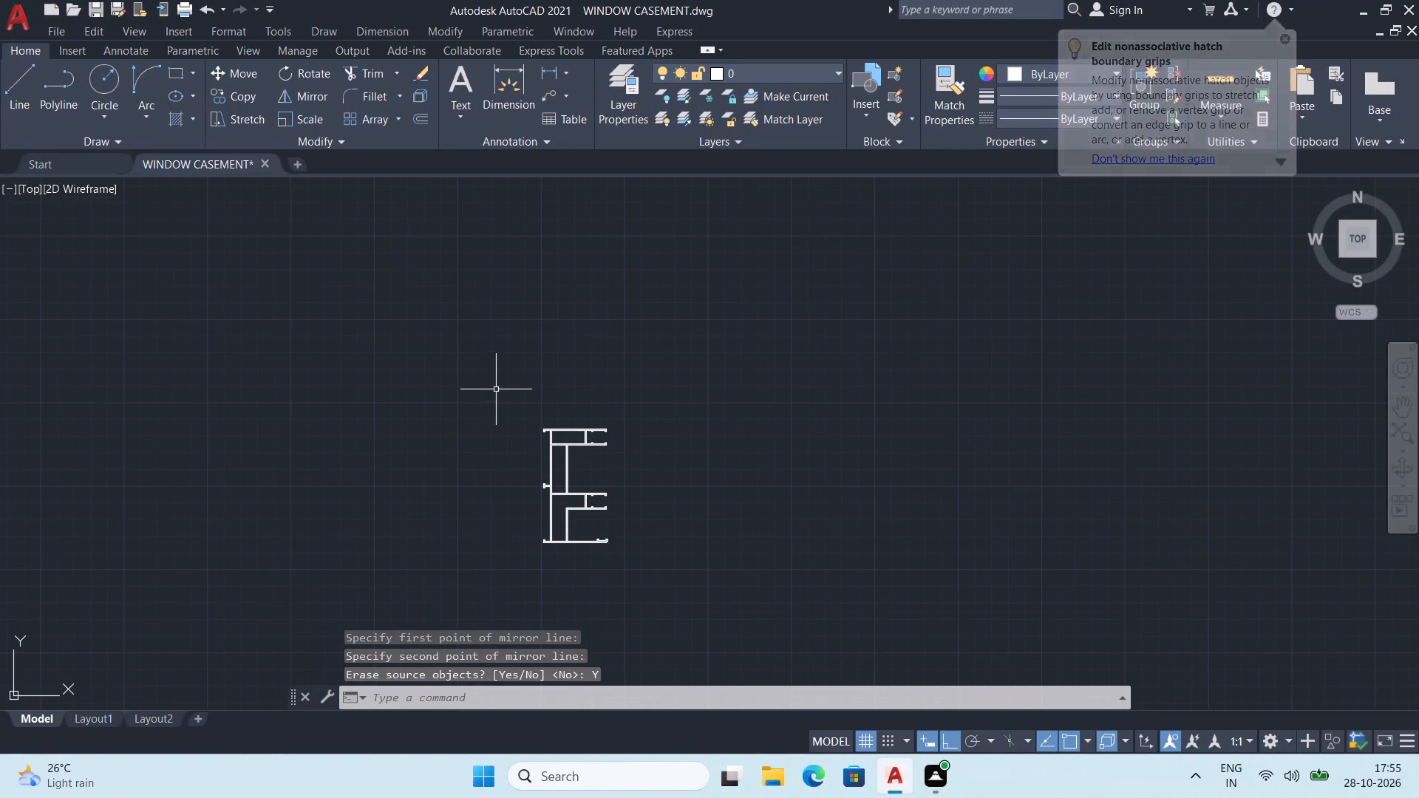
{"action": "left_click", "coordinate": [496, 389]}
{"action": "left_click", "coordinate": [716, 601]}
{"action": "key", "text": "m"}
{"action": "key", "text": "Return"}
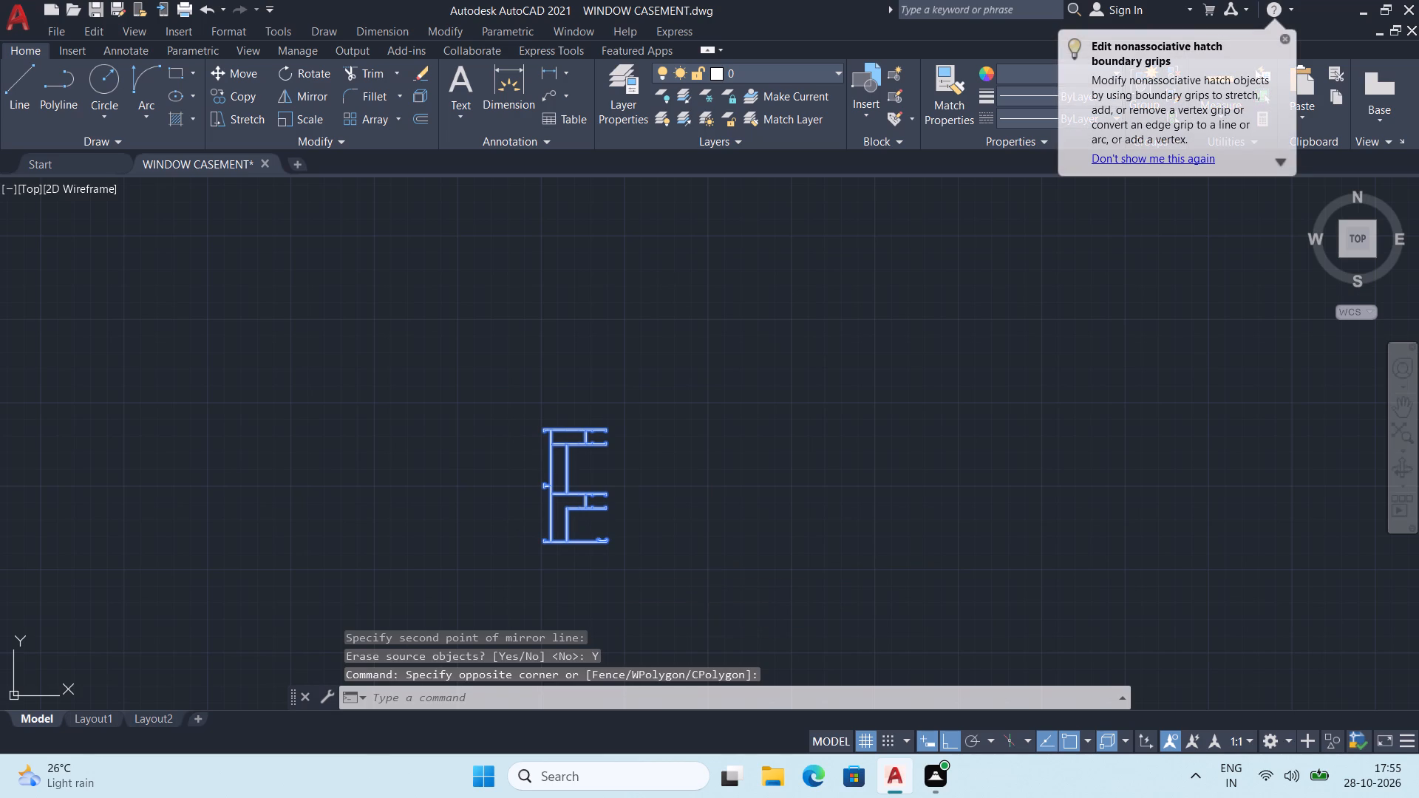
{"action": "left_click", "coordinate": [543, 548]}
{"action": "middle_click_drag", "start_coordinate": [550, 405], "coordinate": [550, 546]}
{"action": "scroll", "coordinate": [551, 546], "scroll_direction": "down", "scroll_amount": 2}
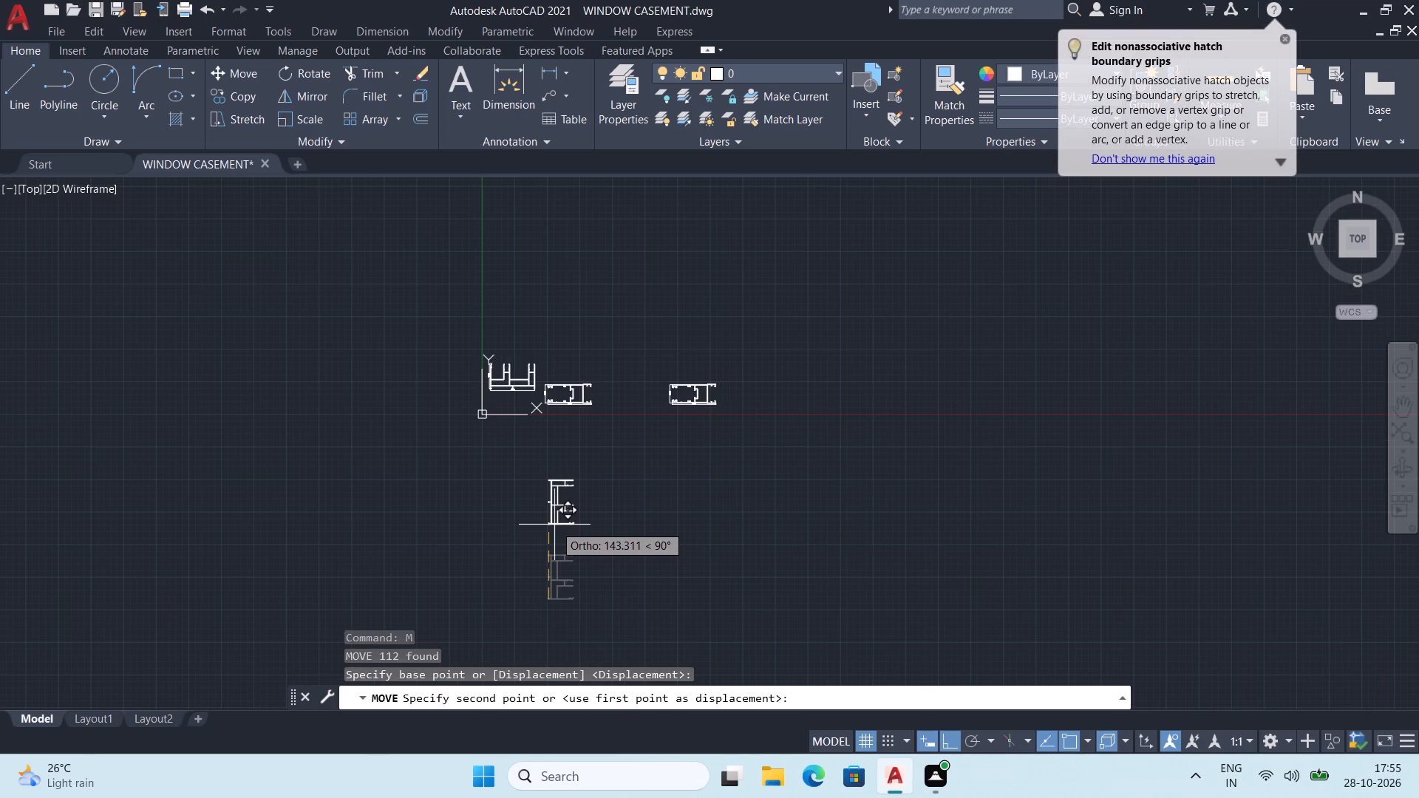
{"action": "left_click", "coordinate": [555, 528]}
{"action": "key", "text": "Escape"}
Erase the height and width dimensions from the second profile's copy on the far right.
{"action": "scroll", "coordinate": [538, 536], "scroll_direction": "up", "scroll_amount": 1}
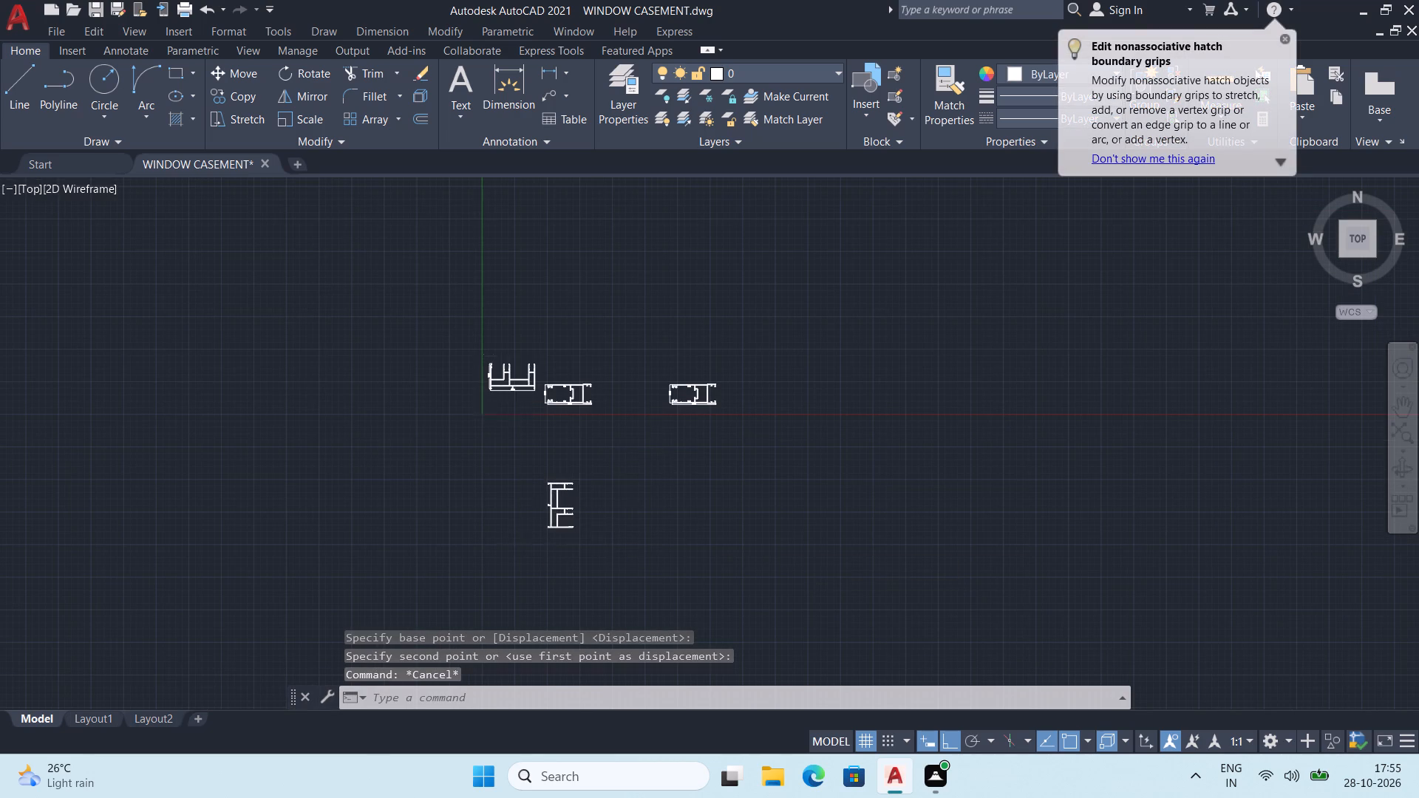
{"action": "scroll", "coordinate": [538, 536], "scroll_direction": "up", "scroll_amount": 1}
{"action": "middle_click_drag", "start_coordinate": [540, 522], "coordinate": [505, 500]}
{"action": "scroll", "coordinate": [537, 481], "scroll_direction": "up", "scroll_amount": 2}
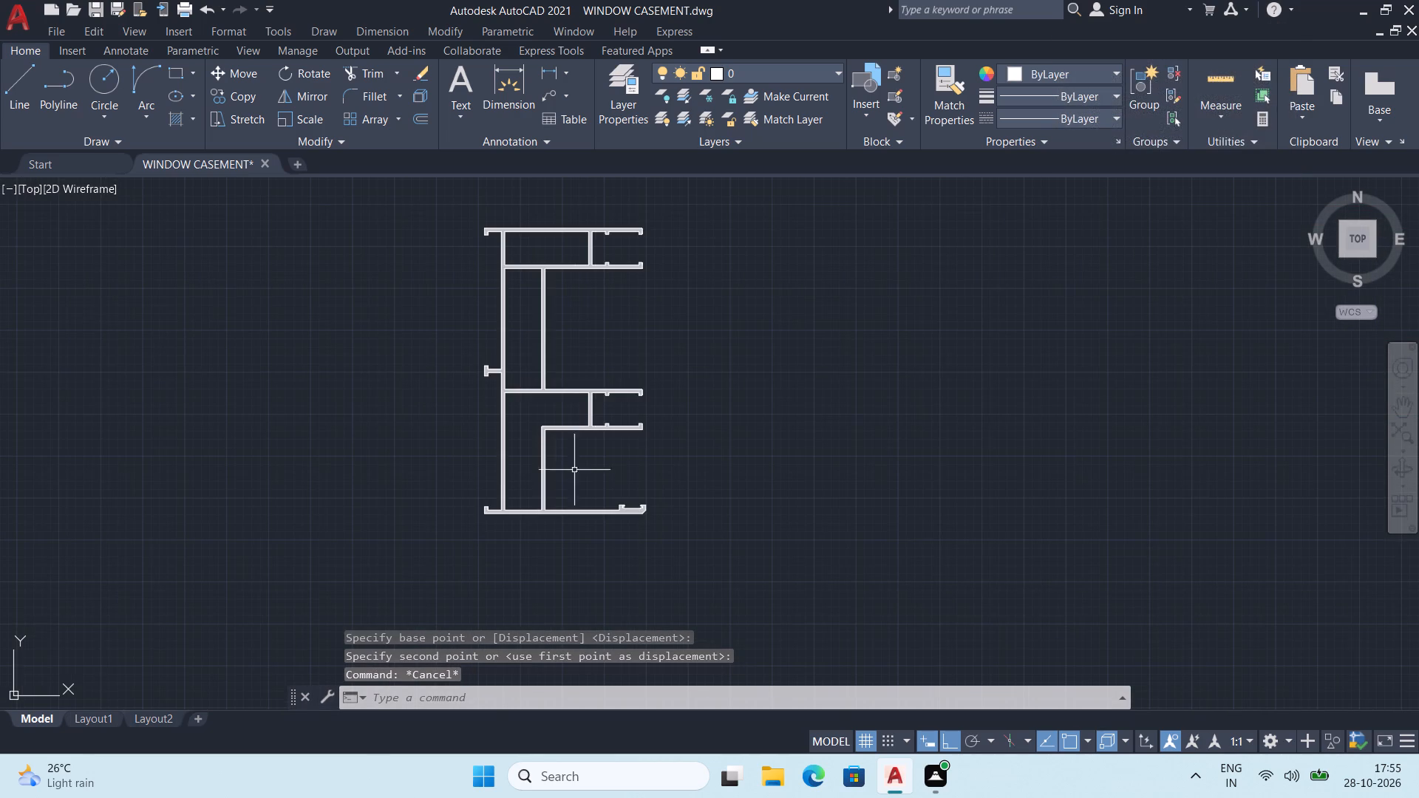
{"action": "scroll", "coordinate": [592, 464], "scroll_direction": "down", "scroll_amount": 1}
{"action": "middle_click_drag", "start_coordinate": [595, 469], "coordinate": [606, 566]}
{"action": "scroll", "coordinate": [656, 488], "scroll_direction": "down", "scroll_amount": 1}
{"action": "middle_click_drag", "start_coordinate": [690, 448], "coordinate": [690, 468]}
{"action": "middle_click_drag", "start_coordinate": [776, 377], "coordinate": [685, 451]}
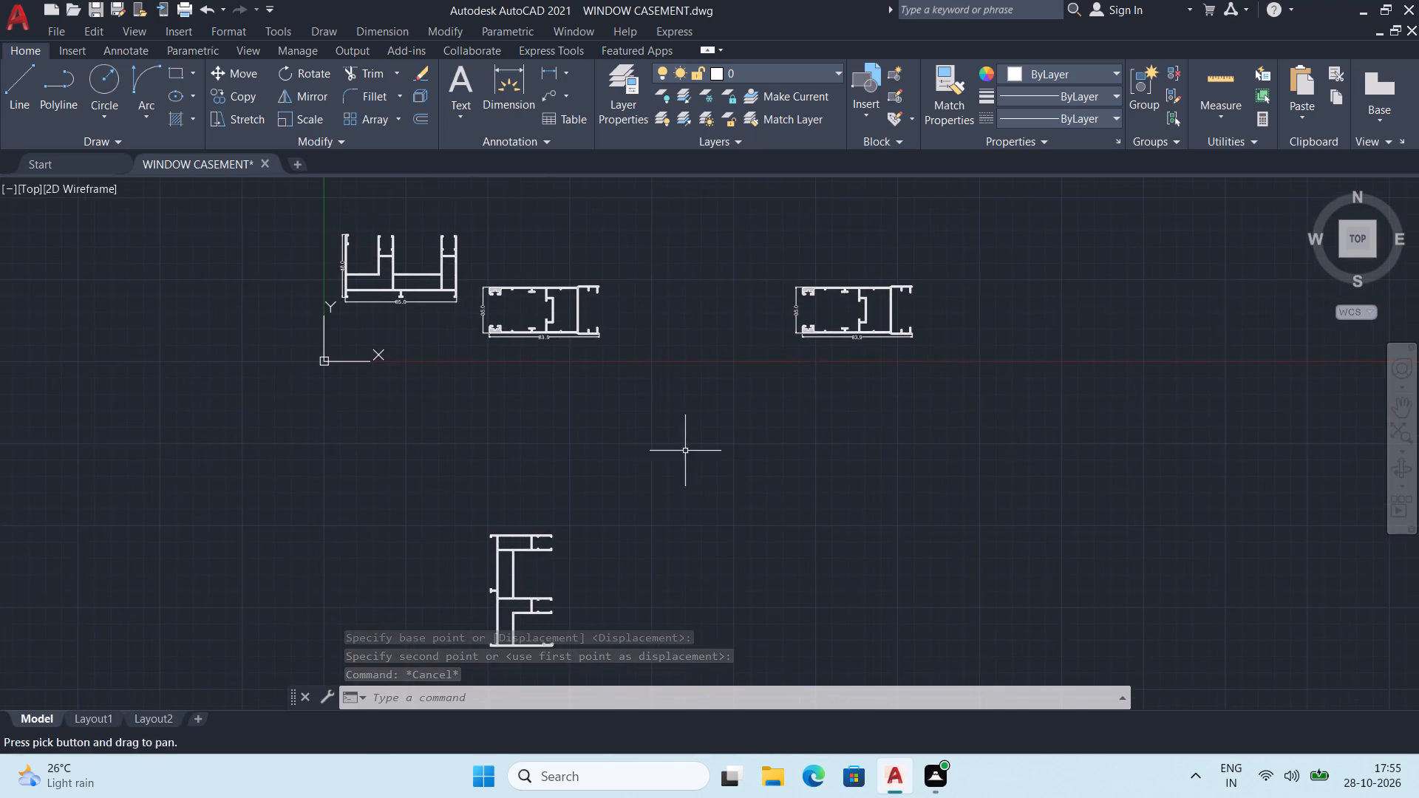
{"action": "scroll", "coordinate": [781, 341], "scroll_direction": "up", "scroll_amount": 2}
{"action": "left_click", "coordinate": [809, 252]}
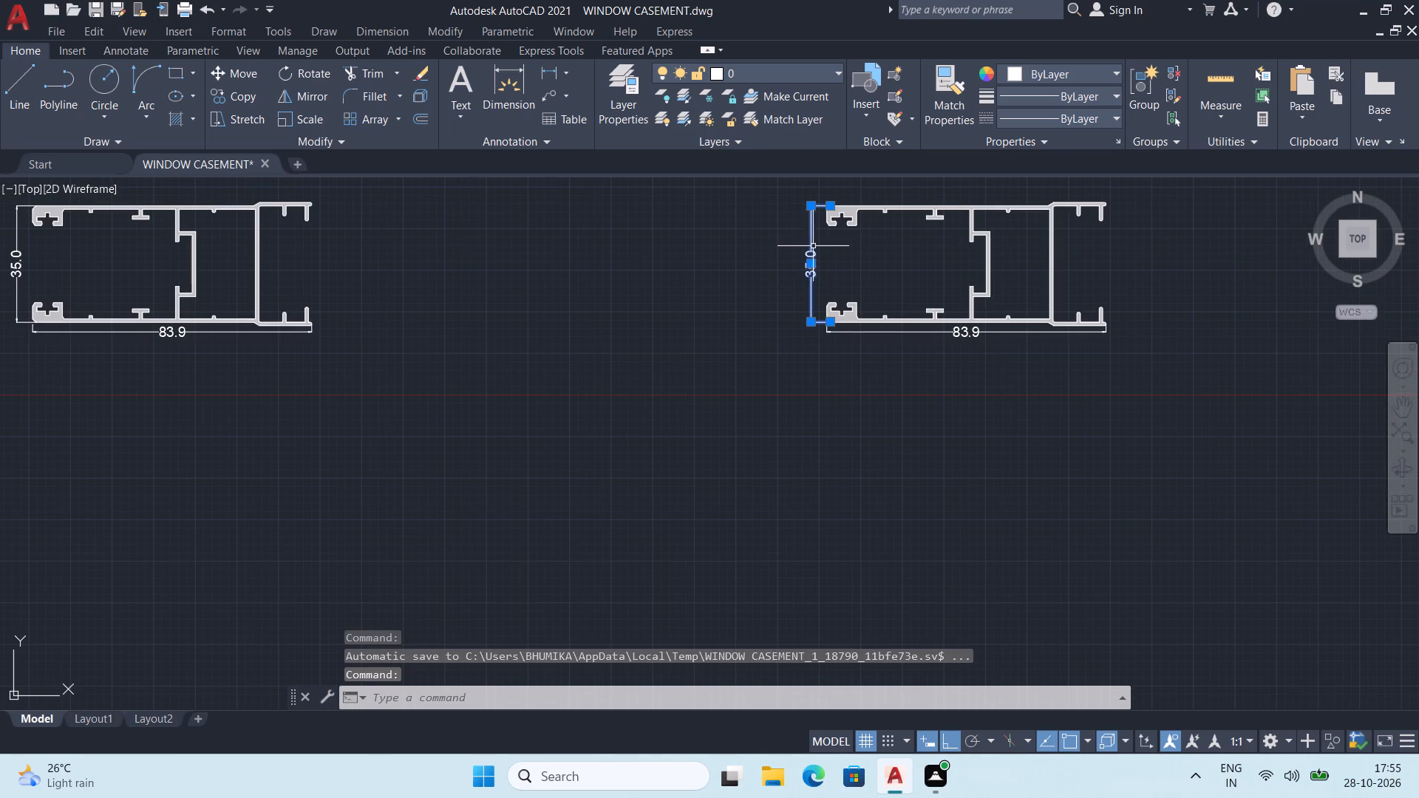
{"action": "key", "text": "Delete"}
{"action": "left_click", "coordinate": [878, 330]}
{"action": "key", "text": "Delete"}
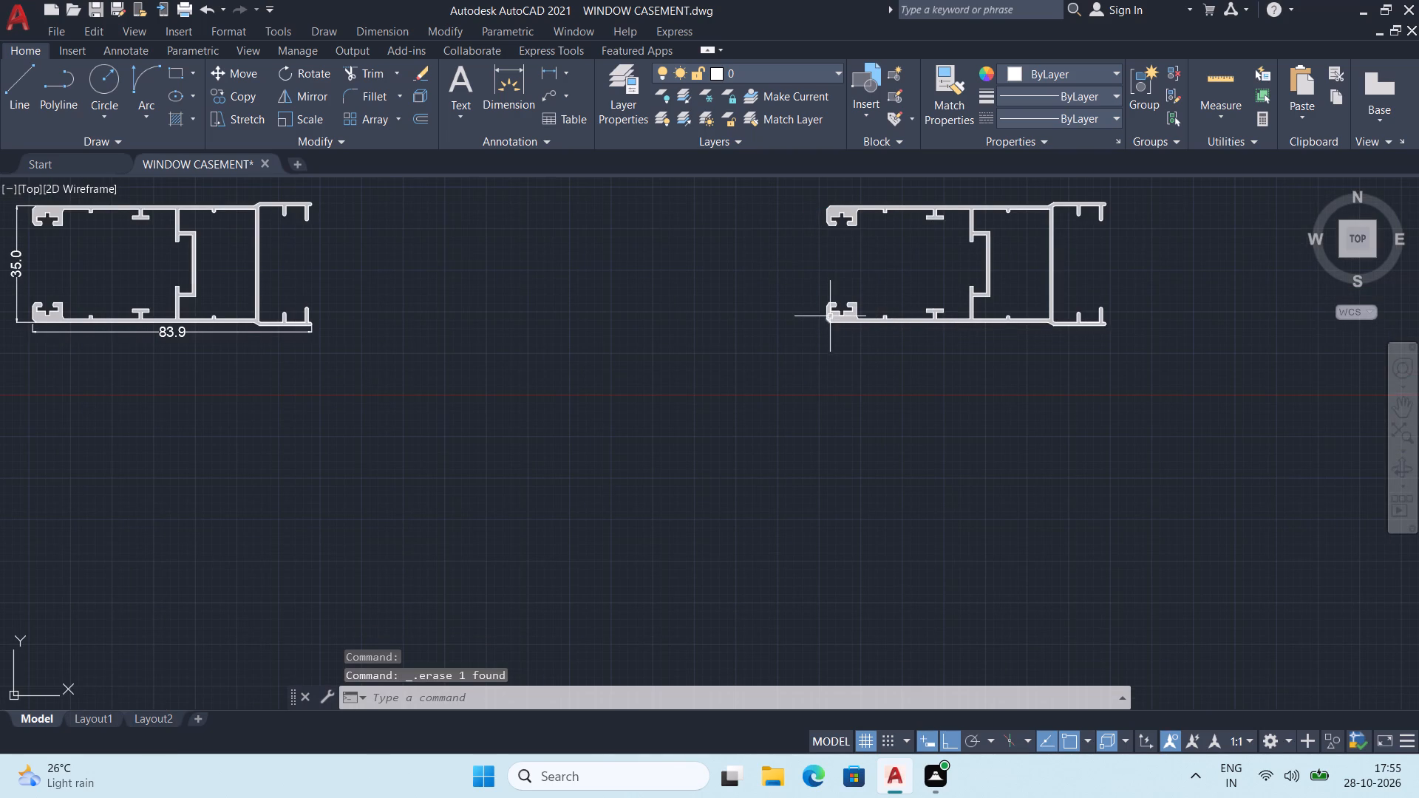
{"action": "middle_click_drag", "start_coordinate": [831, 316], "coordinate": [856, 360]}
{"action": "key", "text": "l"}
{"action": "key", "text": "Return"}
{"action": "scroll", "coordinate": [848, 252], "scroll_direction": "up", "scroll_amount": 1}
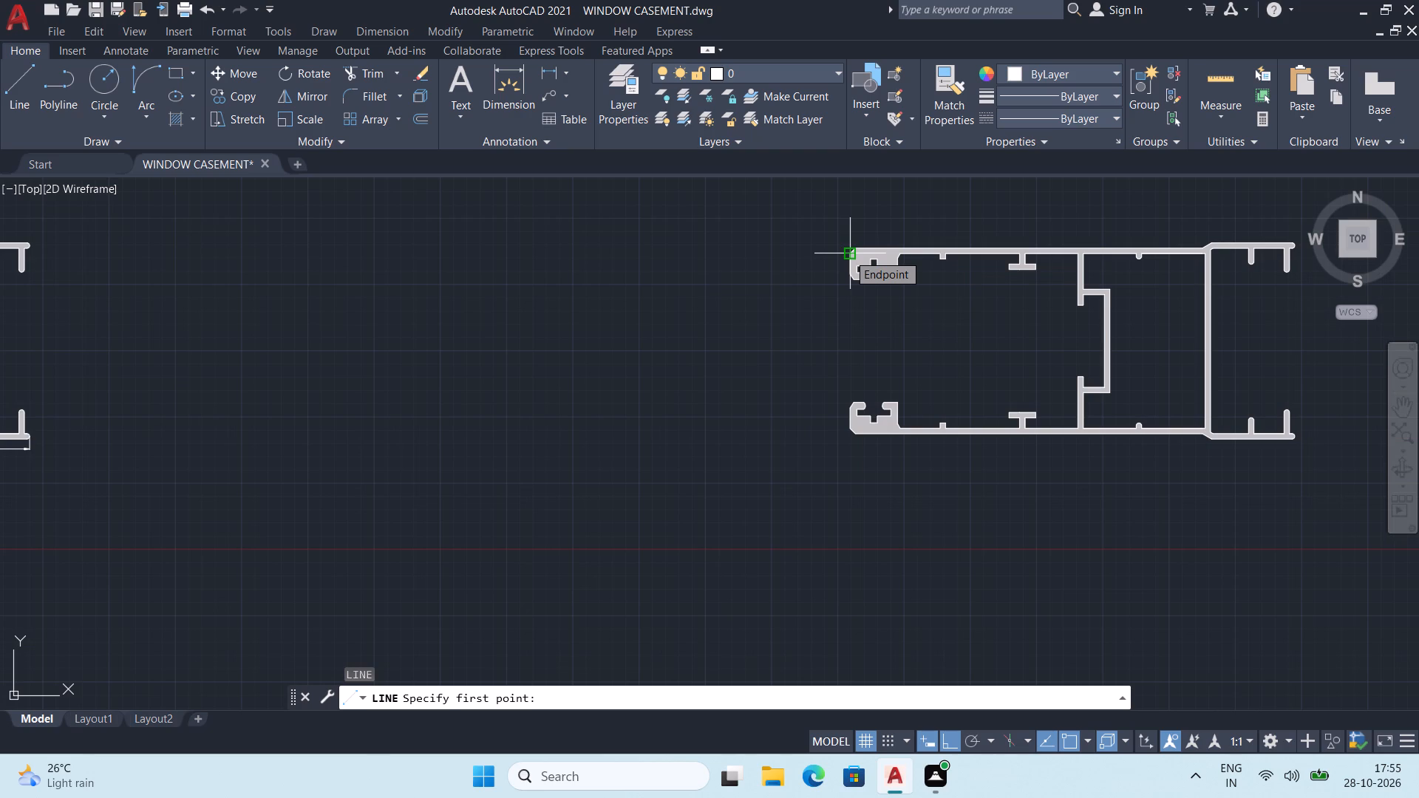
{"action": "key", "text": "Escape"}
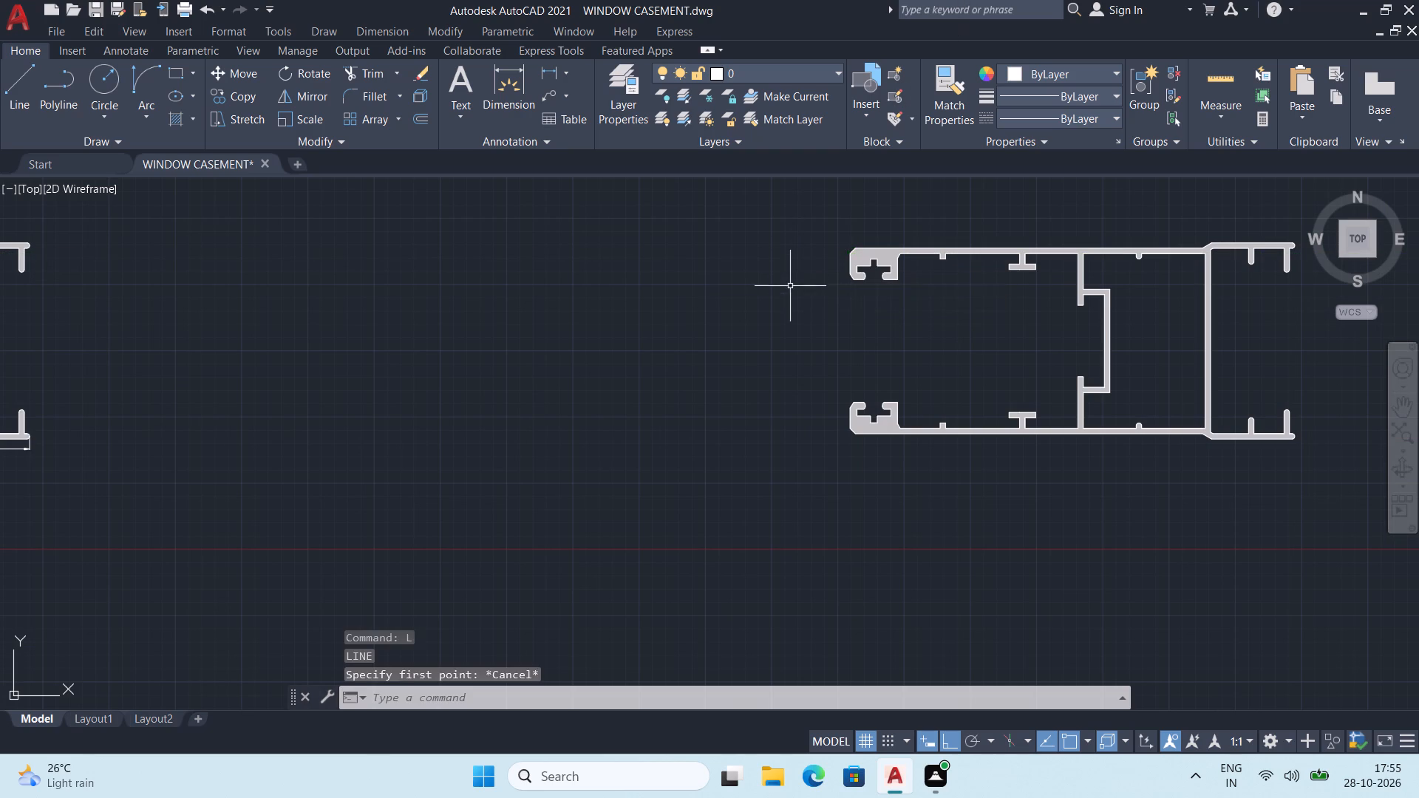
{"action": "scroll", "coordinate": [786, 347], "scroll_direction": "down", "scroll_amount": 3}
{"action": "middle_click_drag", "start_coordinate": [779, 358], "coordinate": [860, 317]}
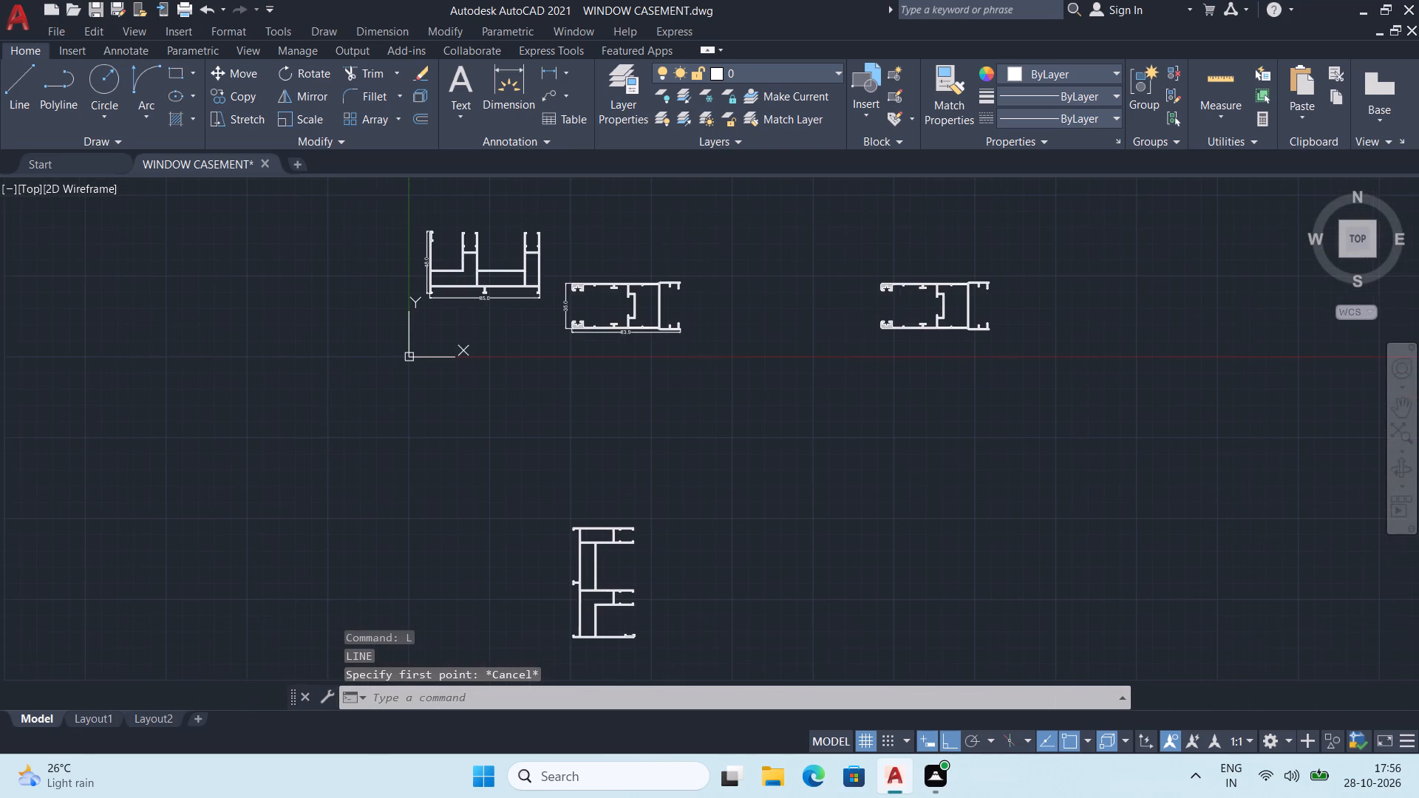
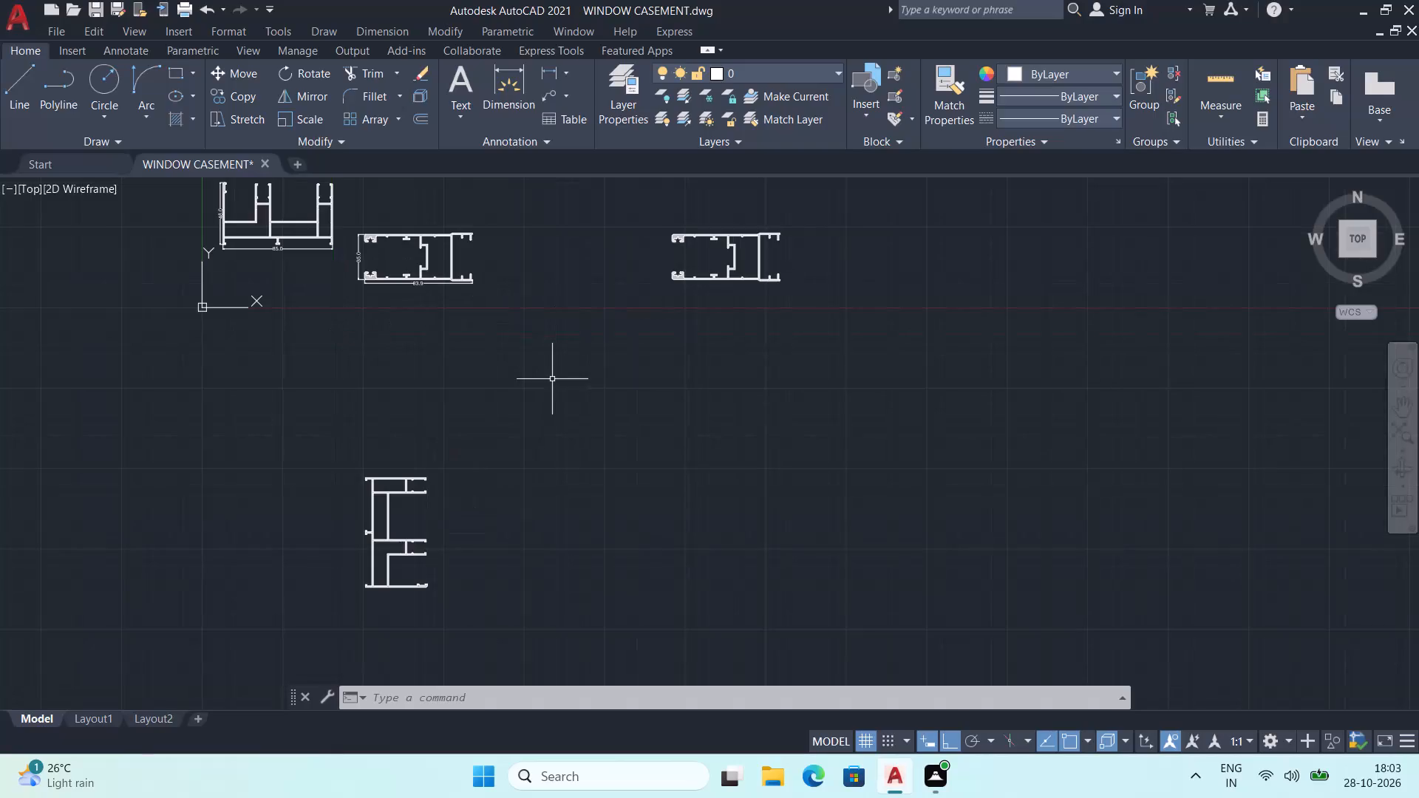
Draw a vertical line about 8.4 long between the lip midpoints across the open end of the mirrored first profile's lower channel.
{"action": "middle_click_drag", "start_coordinate": [494, 465], "coordinate": [422, 401]}
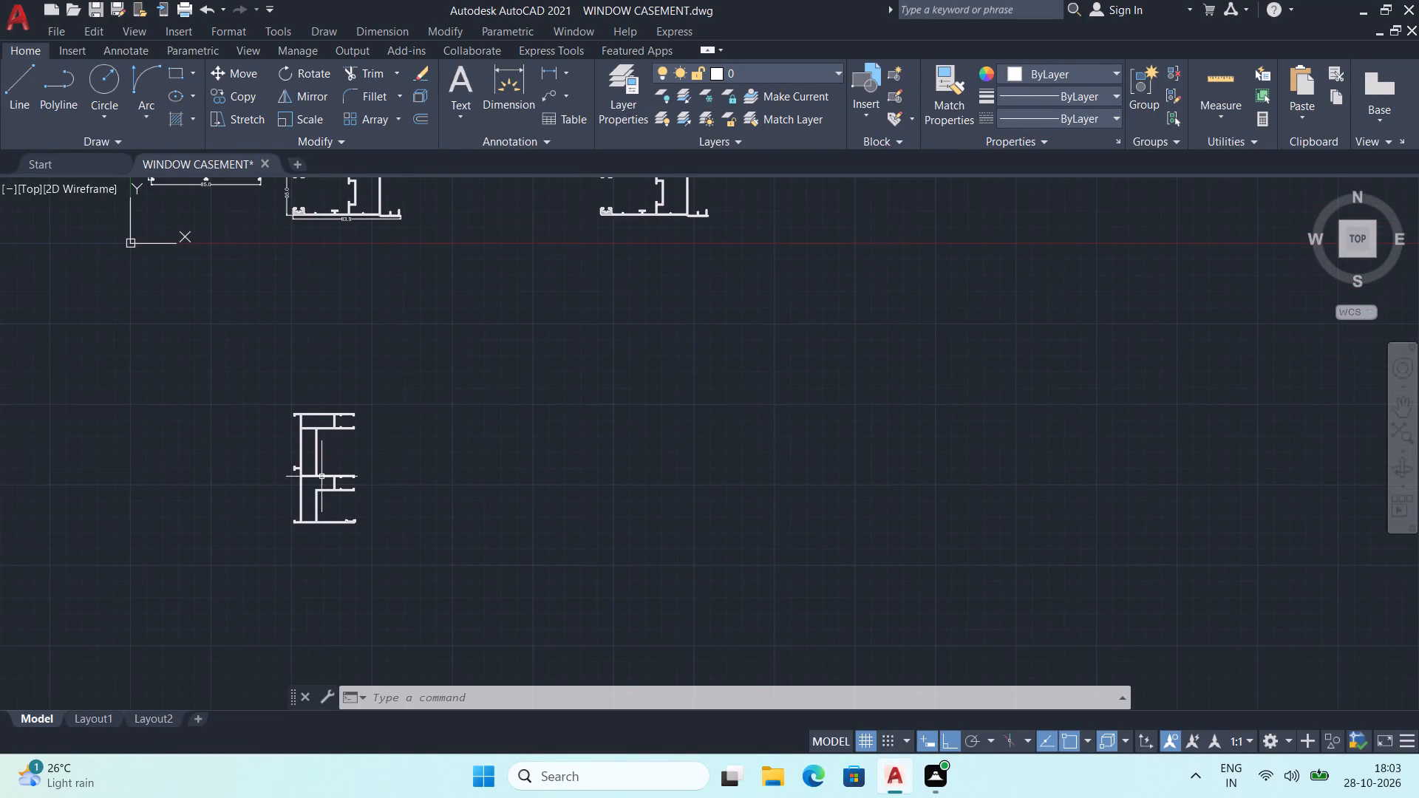
{"action": "scroll", "coordinate": [321, 477], "scroll_direction": "up", "scroll_amount": 3}
{"action": "middle_click_drag", "start_coordinate": [341, 480], "coordinate": [272, 457]}
{"action": "scroll", "coordinate": [379, 513], "scroll_direction": "up", "scroll_amount": 2}
{"action": "middle_click_drag", "start_coordinate": [377, 513], "coordinate": [373, 520]}
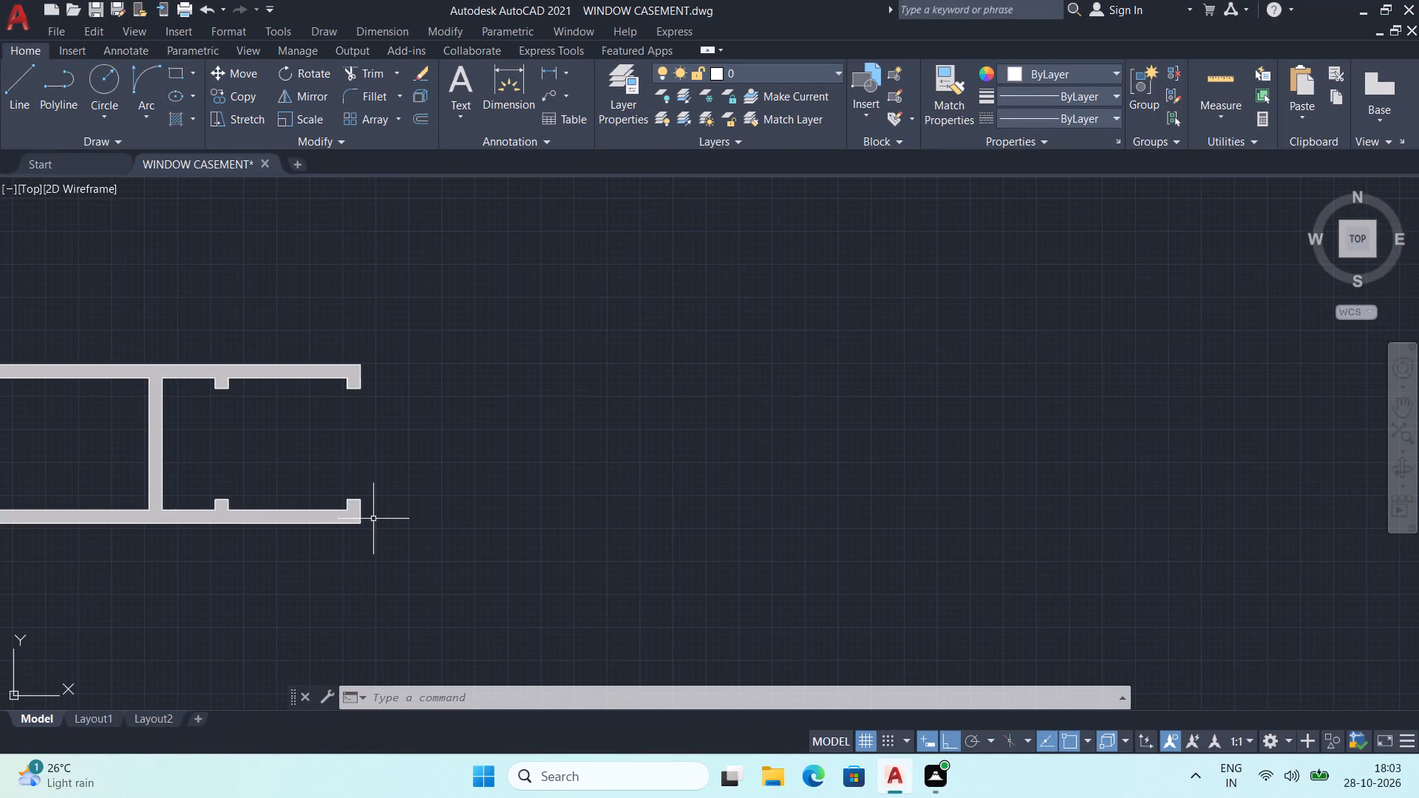
{"action": "key", "text": "l"}
{"action": "key", "text": "Return"}
{"action": "scroll", "coordinate": [296, 522], "scroll_direction": "down", "scroll_amount": 2}
{"action": "middle_click_drag", "start_coordinate": [336, 512], "coordinate": [363, 545]}
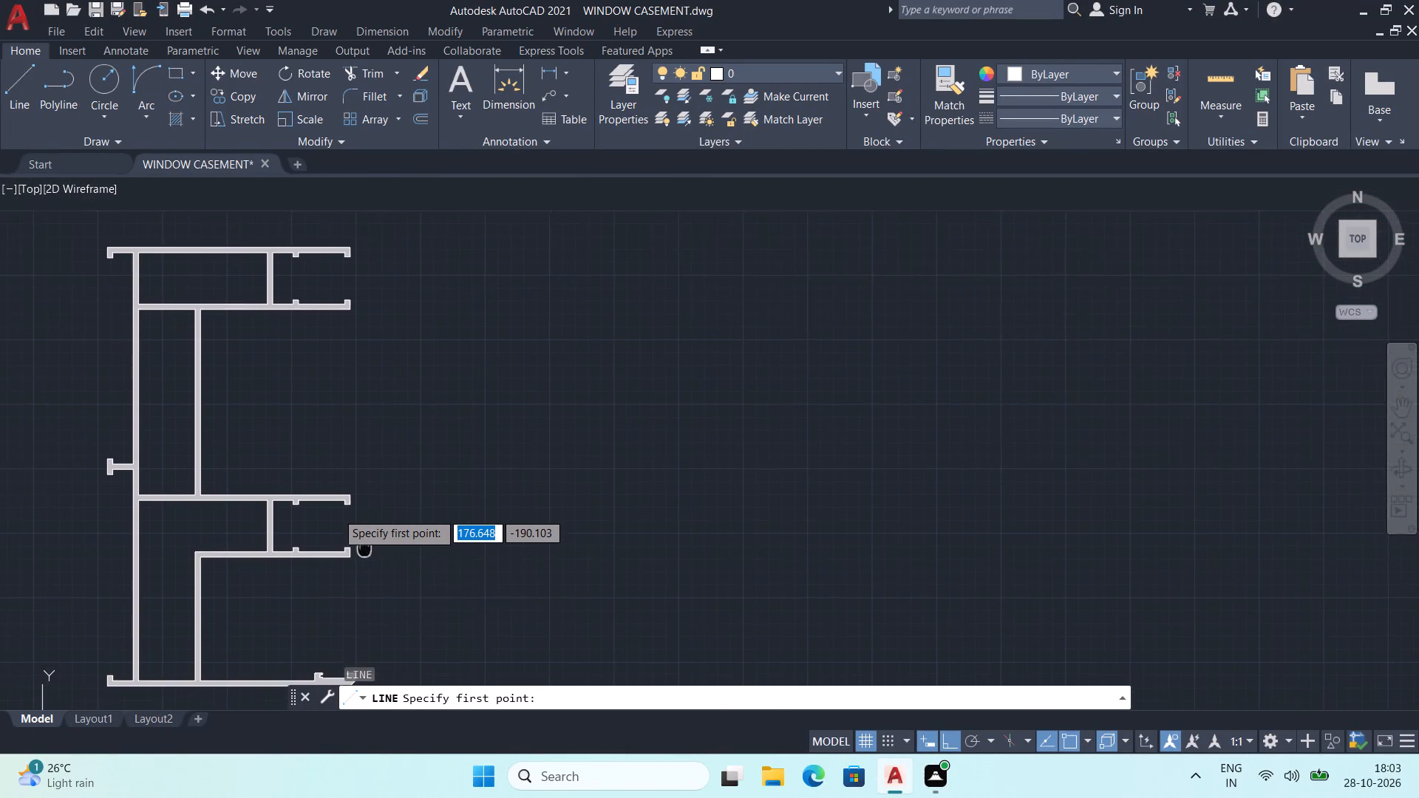
{"action": "middle_click_drag", "start_coordinate": [363, 545], "coordinate": [332, 483]}
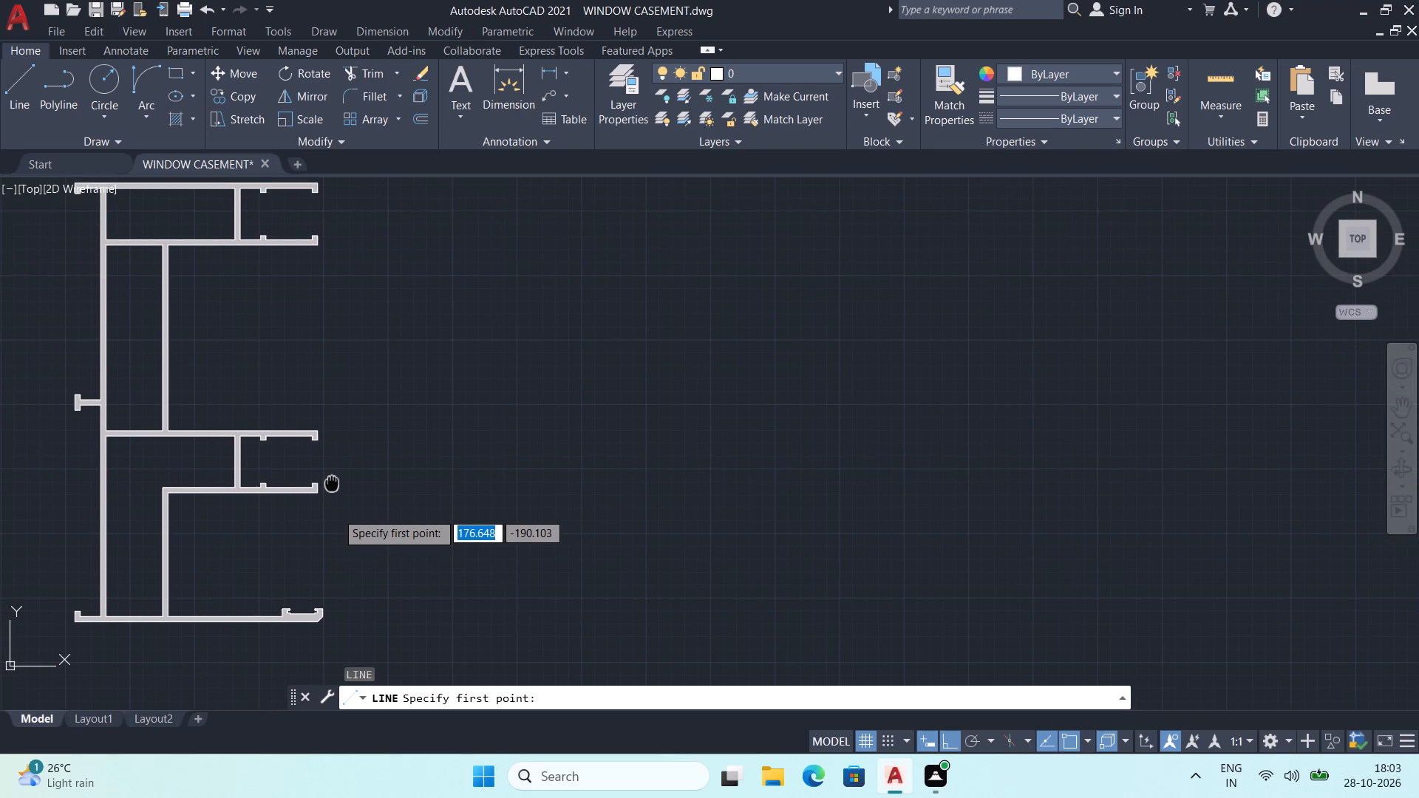
{"action": "middle_click_drag", "start_coordinate": [332, 483], "coordinate": [332, 502]}
{"action": "scroll", "coordinate": [321, 453], "scroll_direction": "up", "scroll_amount": 2}
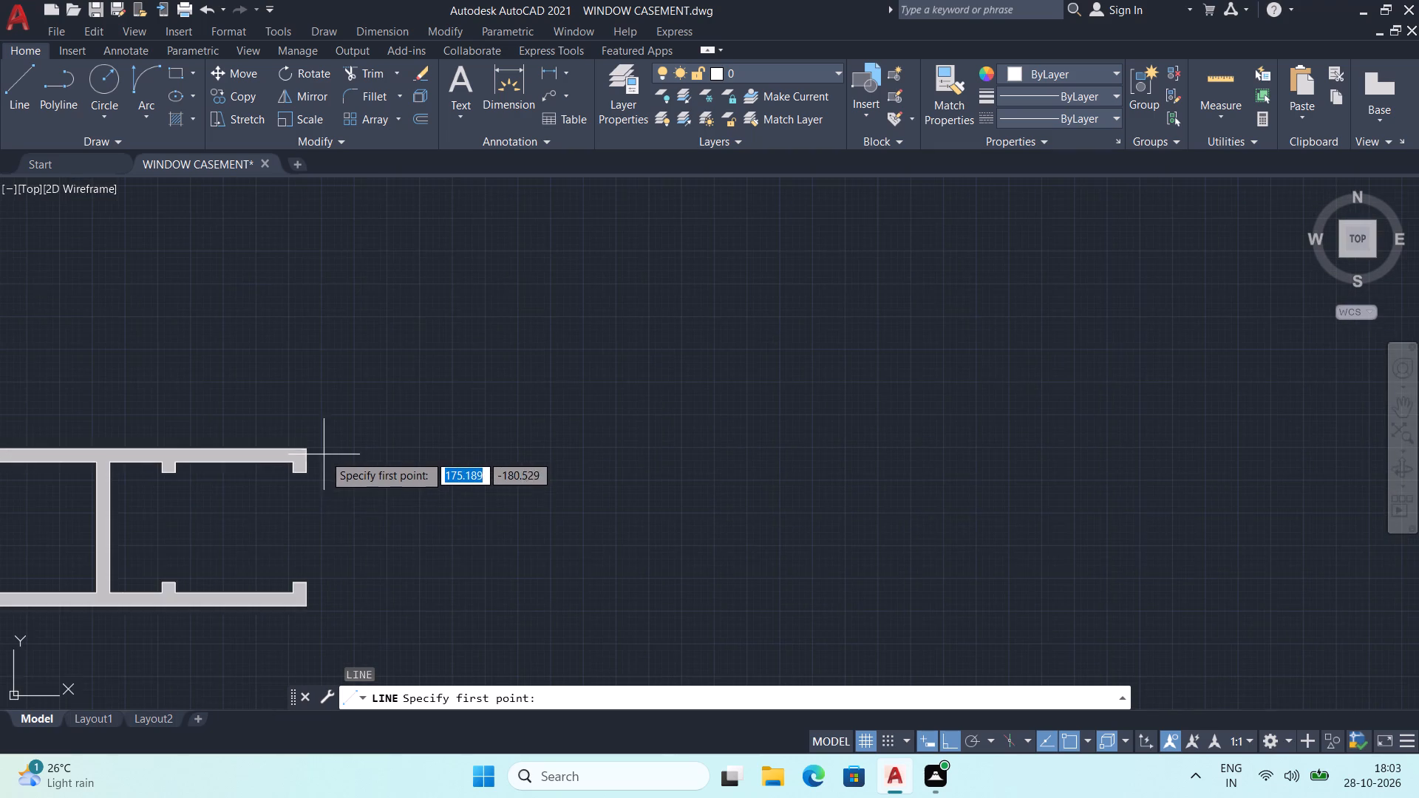
{"action": "scroll", "coordinate": [328, 477], "scroll_direction": "down", "scroll_amount": 2}
{"action": "middle_click_drag", "start_coordinate": [449, 493], "coordinate": [368, 394]}
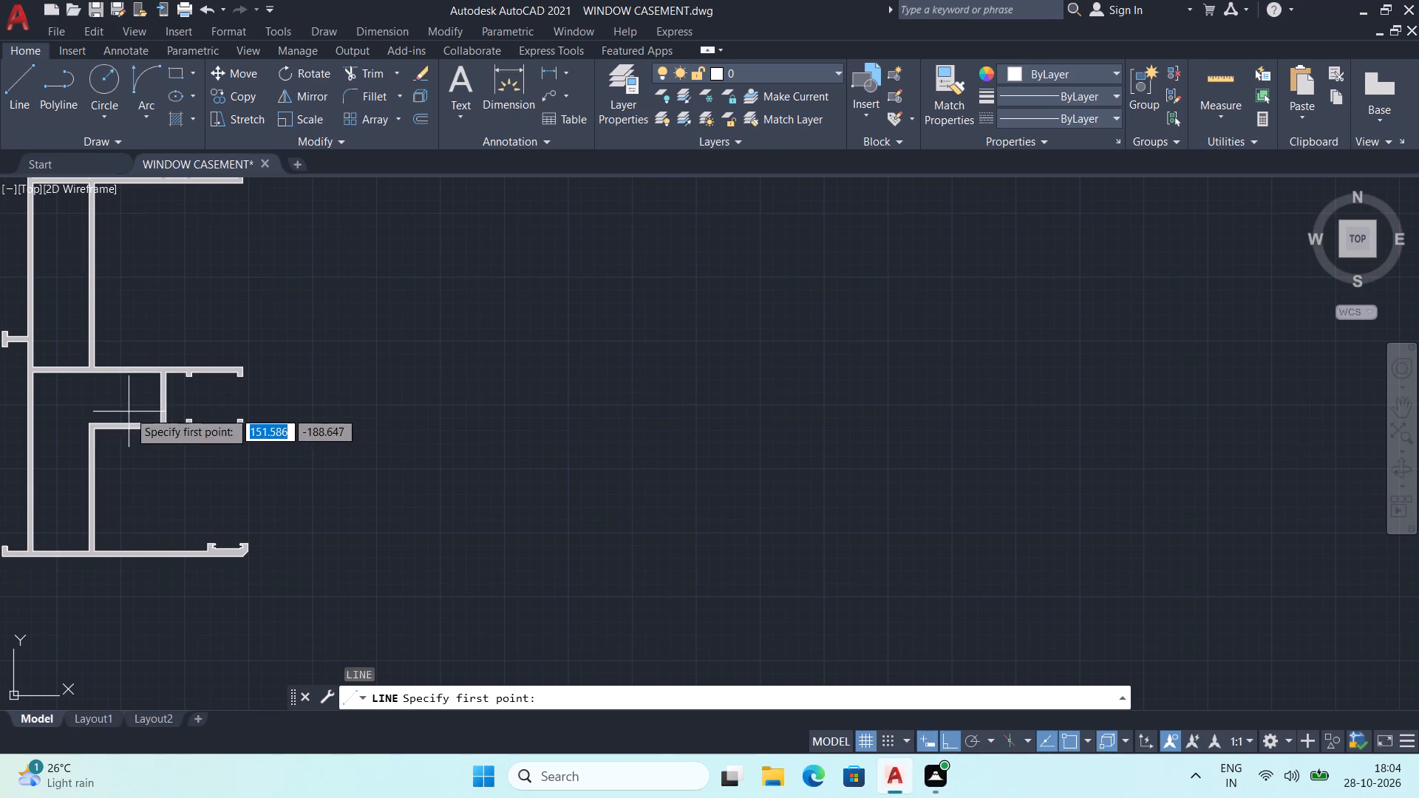
{"action": "middle_click_drag", "start_coordinate": [131, 411], "coordinate": [149, 431]}
{"action": "scroll", "coordinate": [185, 432], "scroll_direction": "up", "scroll_amount": 2}
{"action": "middle_click_drag", "start_coordinate": [358, 403], "coordinate": [361, 426]}
{"action": "scroll", "coordinate": [357, 385], "scroll_direction": "up", "scroll_amount": 2}
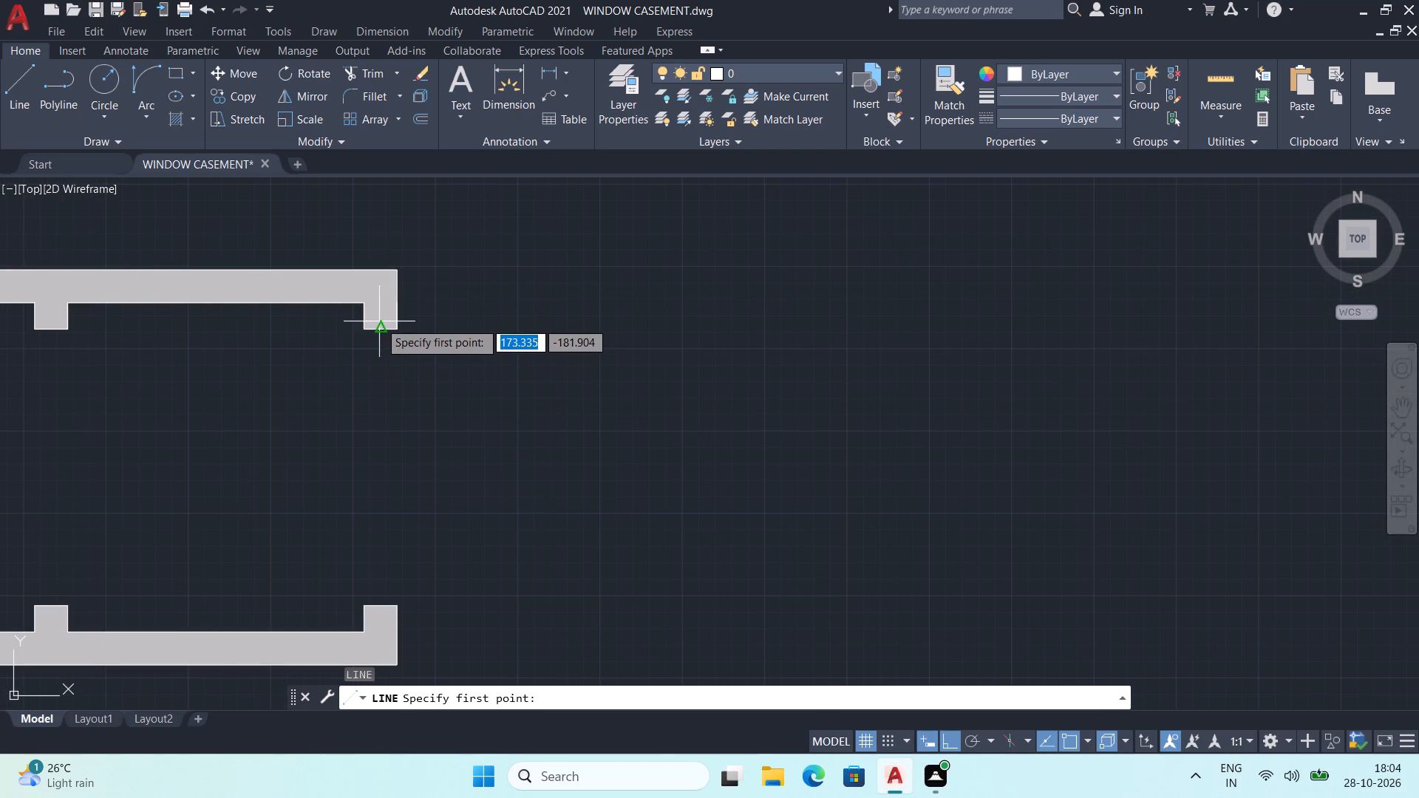
{"action": "left_click", "coordinate": [382, 327]}
{"action": "middle_click_drag", "start_coordinate": [389, 509], "coordinate": [401, 416]}
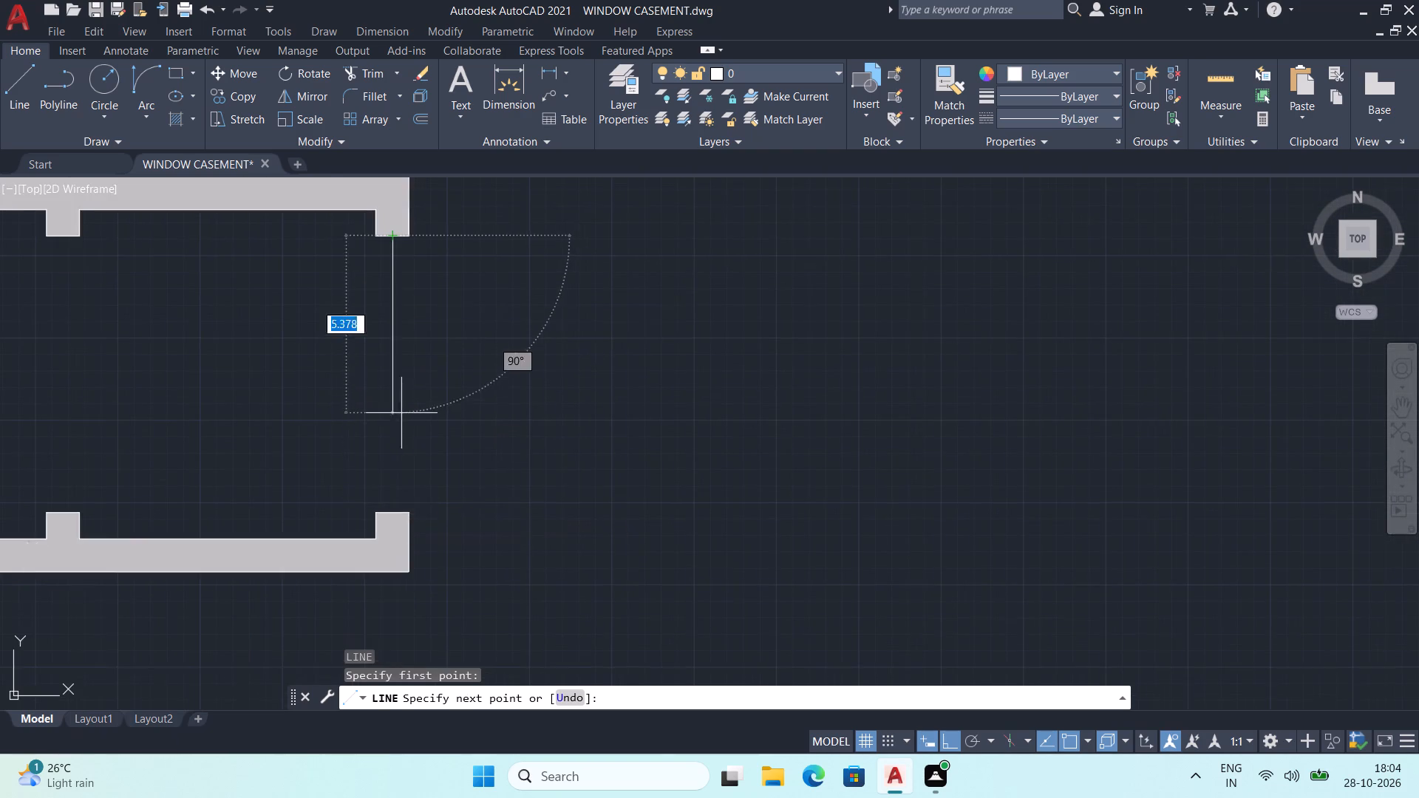
{"action": "scroll", "coordinate": [401, 503], "scroll_direction": "up", "scroll_amount": 2}
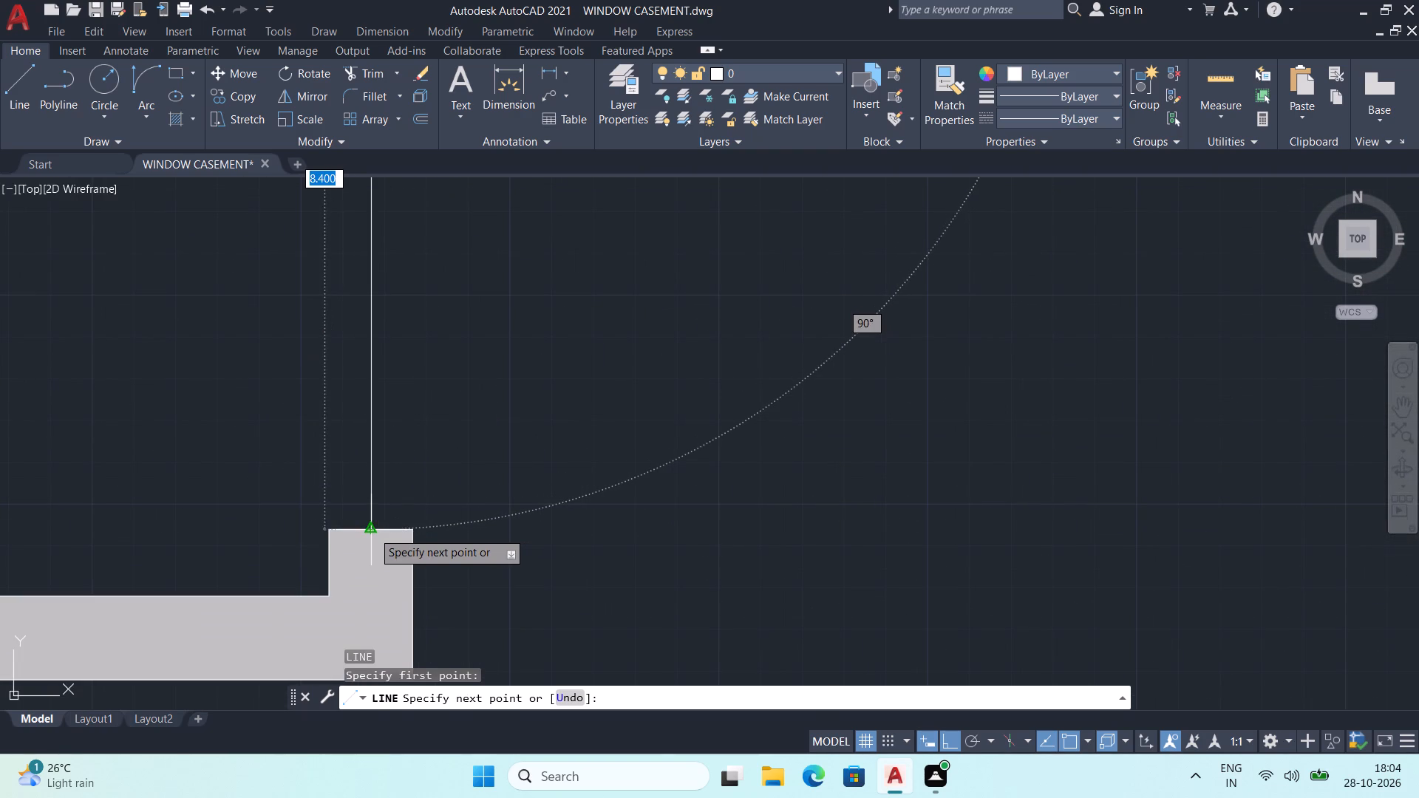
{"action": "left_click", "coordinate": [372, 531]}
{"action": "key", "text": "Escape"}
{"action": "scroll", "coordinate": [390, 437], "scroll_direction": "down", "scroll_amount": 3}
{"action": "middle_click_drag", "start_coordinate": [420, 397], "coordinate": [431, 482]}
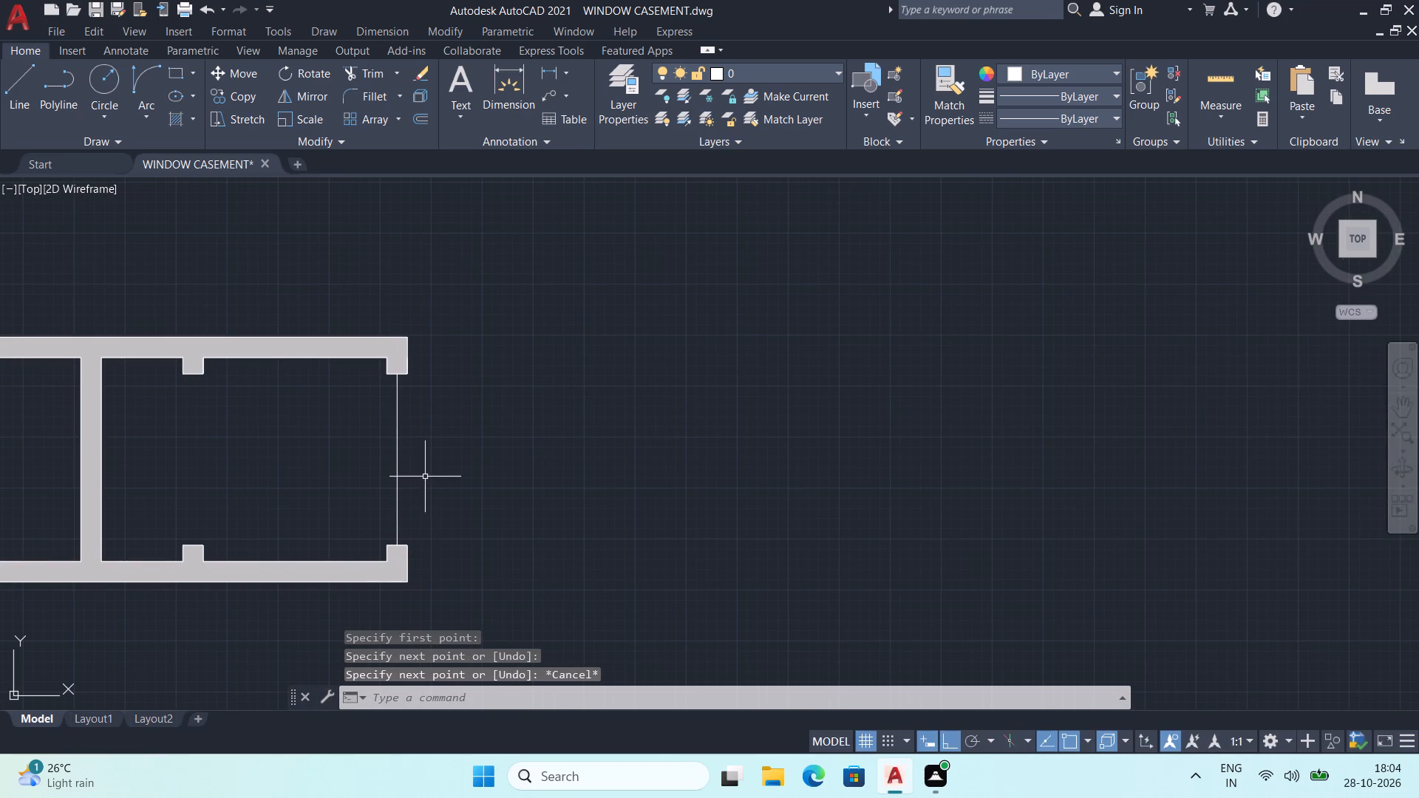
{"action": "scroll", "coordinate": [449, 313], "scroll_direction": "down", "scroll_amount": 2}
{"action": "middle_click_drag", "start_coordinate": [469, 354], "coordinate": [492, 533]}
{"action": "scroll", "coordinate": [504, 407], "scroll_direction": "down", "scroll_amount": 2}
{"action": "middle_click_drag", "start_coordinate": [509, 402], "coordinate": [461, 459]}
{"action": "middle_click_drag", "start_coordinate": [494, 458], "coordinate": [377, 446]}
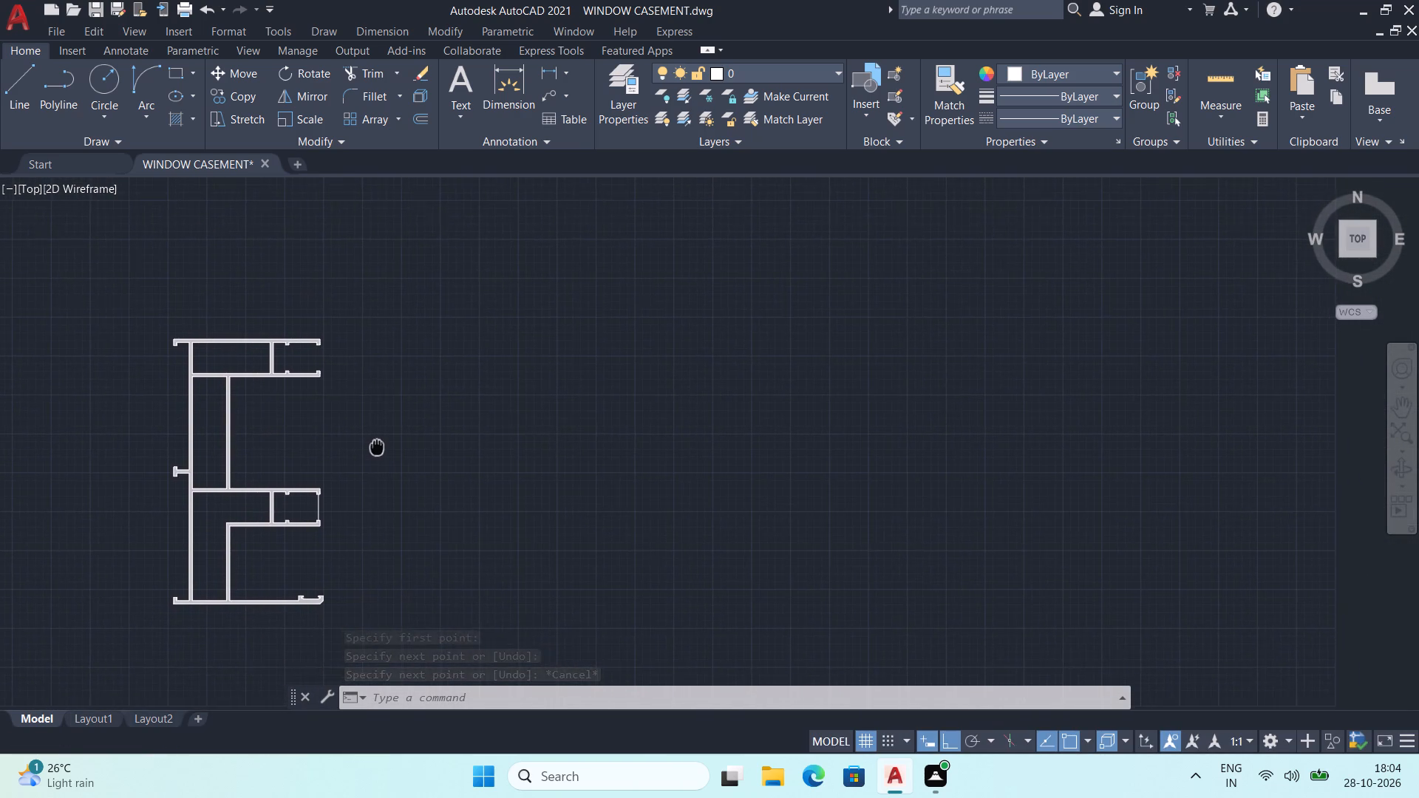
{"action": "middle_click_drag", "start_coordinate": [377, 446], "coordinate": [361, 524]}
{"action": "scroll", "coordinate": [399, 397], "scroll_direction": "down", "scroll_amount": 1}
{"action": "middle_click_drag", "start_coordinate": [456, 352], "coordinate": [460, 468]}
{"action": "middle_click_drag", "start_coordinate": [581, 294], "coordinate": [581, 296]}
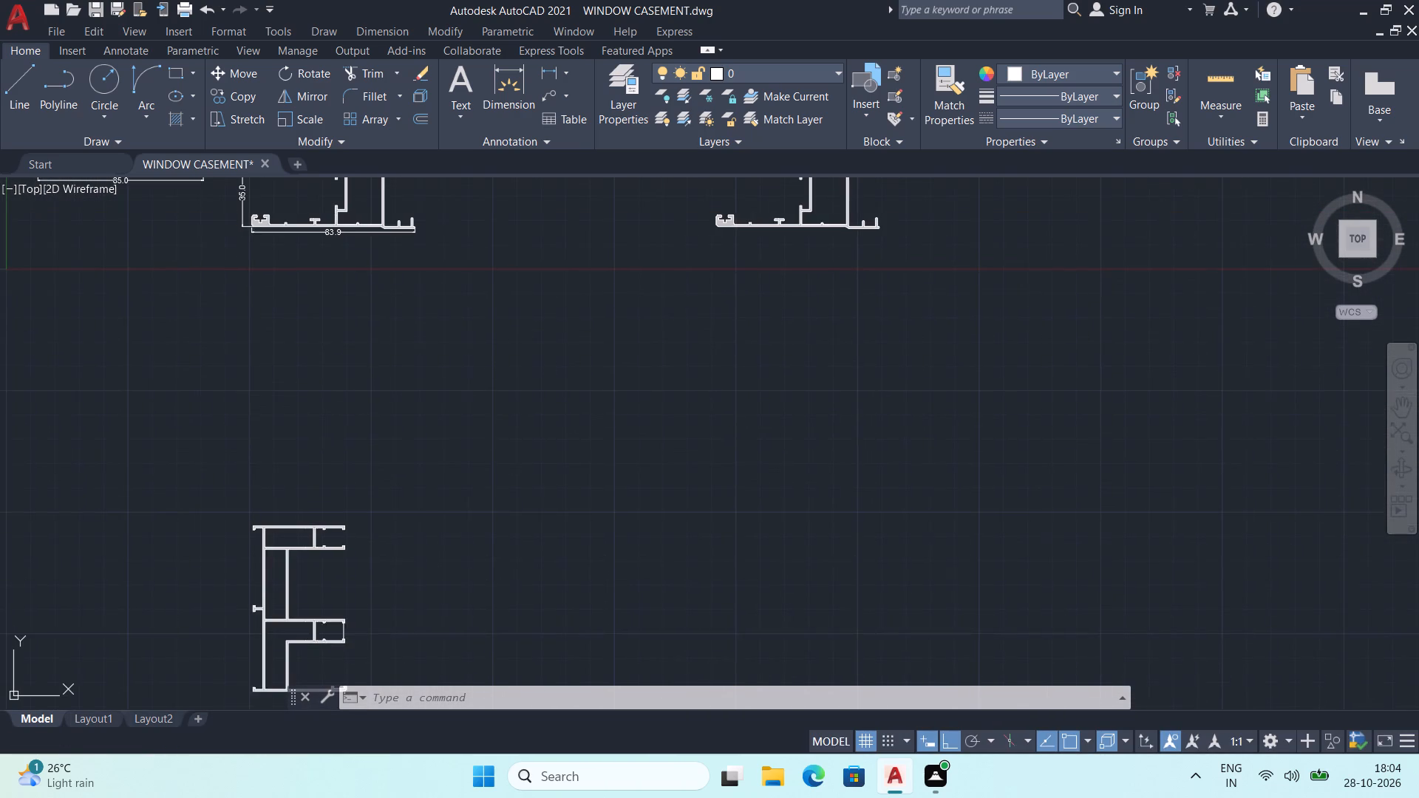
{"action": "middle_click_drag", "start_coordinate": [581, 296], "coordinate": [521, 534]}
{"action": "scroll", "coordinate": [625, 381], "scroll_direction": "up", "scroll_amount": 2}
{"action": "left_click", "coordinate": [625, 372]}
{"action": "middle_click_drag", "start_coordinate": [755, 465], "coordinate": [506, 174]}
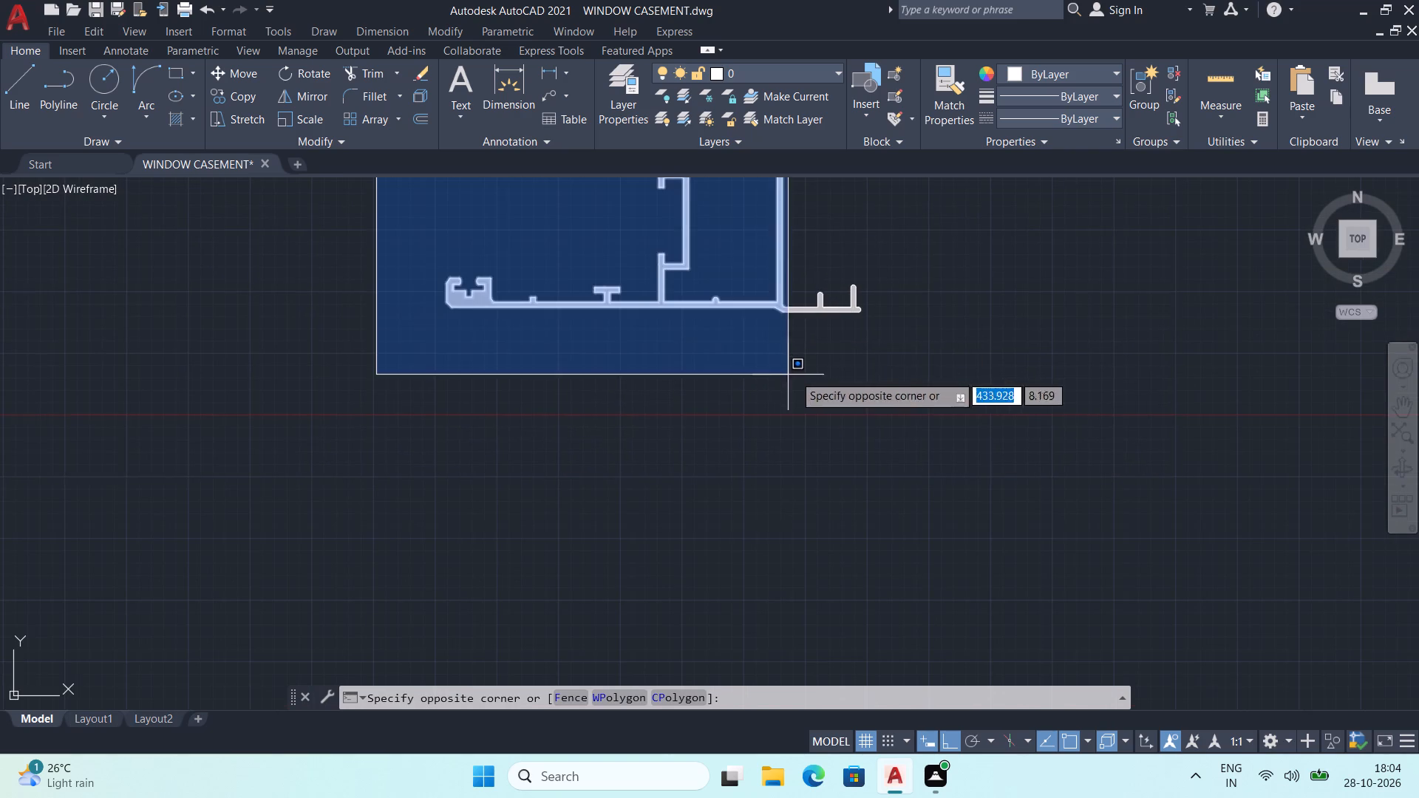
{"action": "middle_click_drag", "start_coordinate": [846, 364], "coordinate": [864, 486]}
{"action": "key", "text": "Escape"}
Draw a vertical line about 30.9 long joining the notch midpoints of the two hooked ends on the undimensioned second profile copy.
{"action": "middle_click_drag", "start_coordinate": [494, 315], "coordinate": [500, 351]}
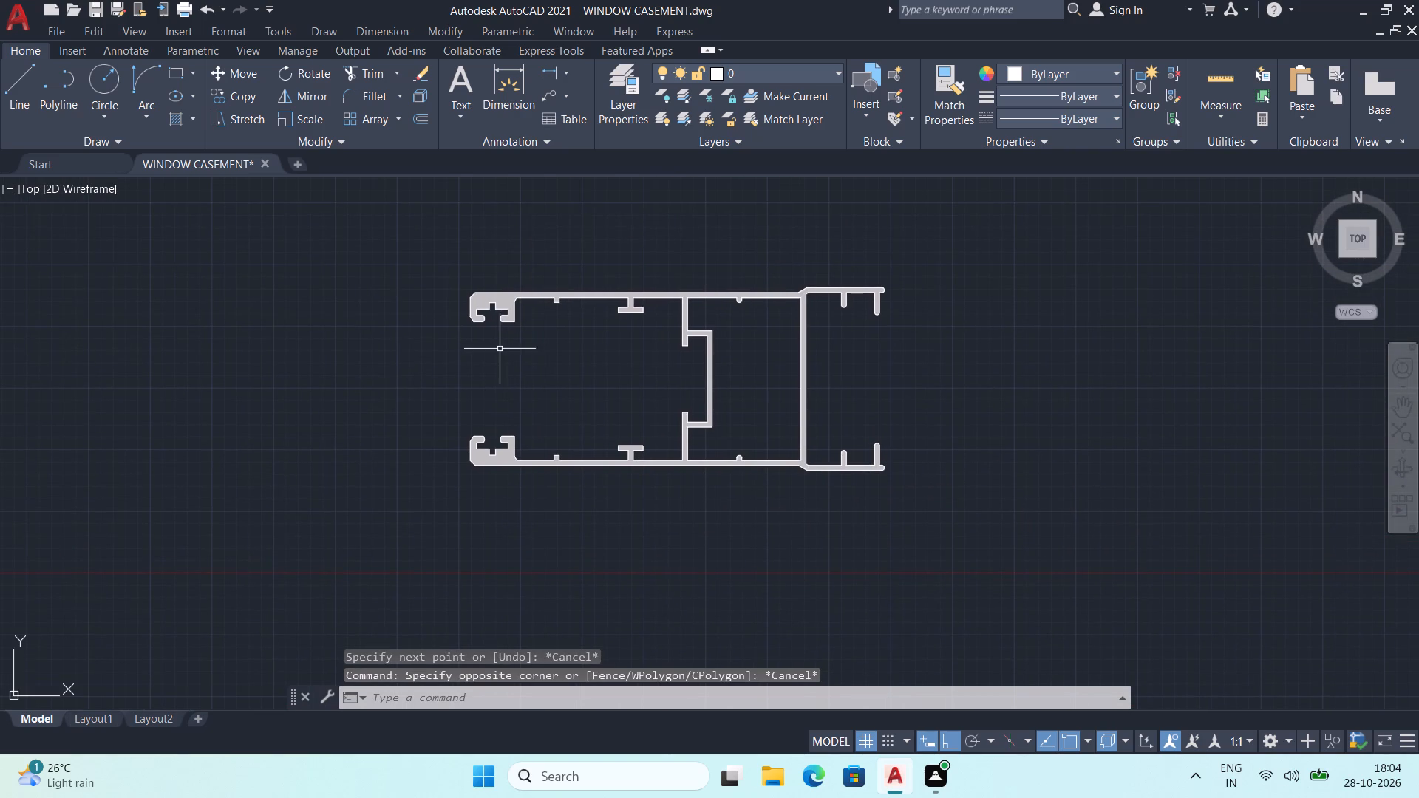
{"action": "middle_click_drag", "start_coordinate": [502, 369], "coordinate": [461, 324]}
{"action": "scroll", "coordinate": [469, 322], "scroll_direction": "down", "scroll_amount": 1}
{"action": "middle_click_drag", "start_coordinate": [479, 329], "coordinate": [530, 283]}
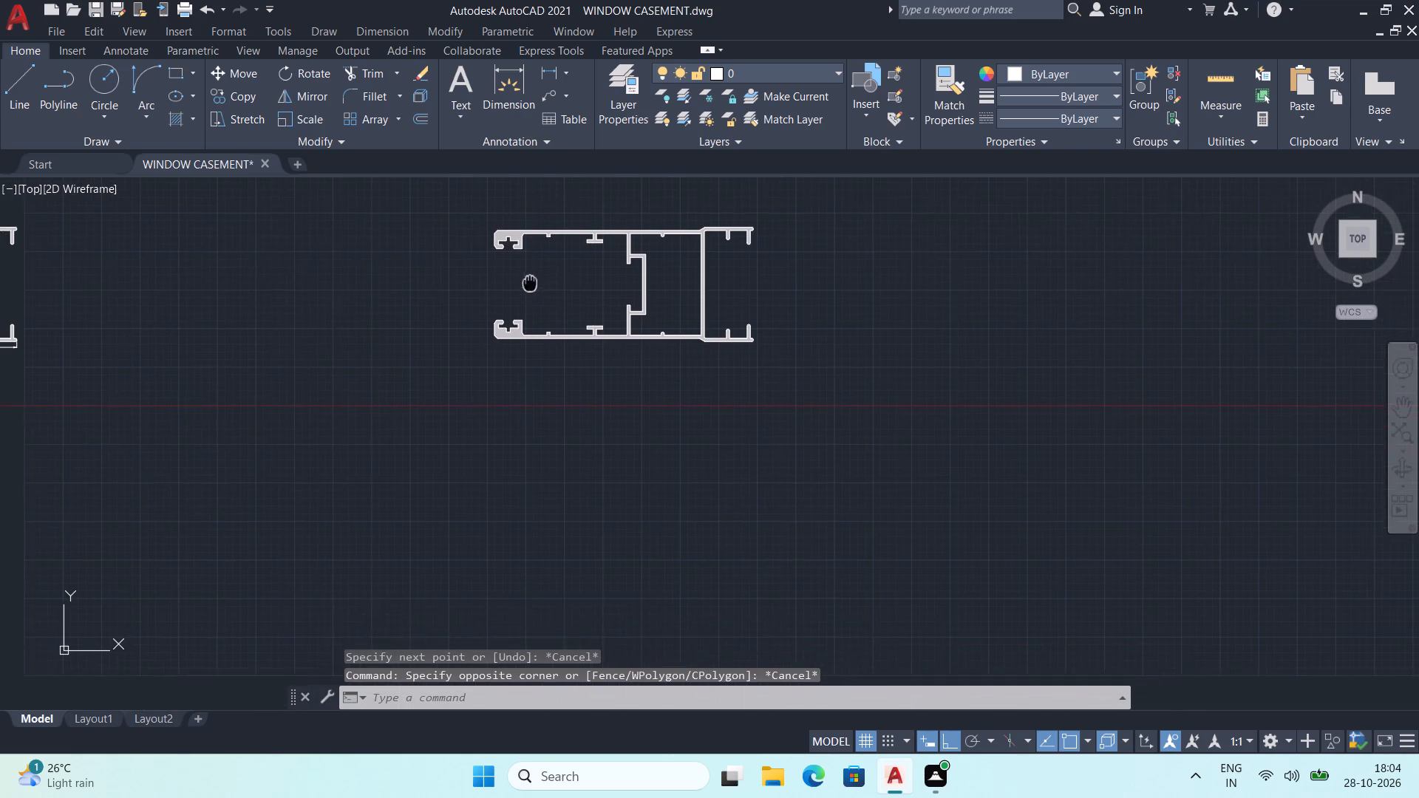
{"action": "middle_click_drag", "start_coordinate": [530, 283], "coordinate": [545, 282]}
{"action": "scroll", "coordinate": [545, 280], "scroll_direction": "down", "scroll_amount": 1}
{"action": "middle_click_drag", "start_coordinate": [545, 280], "coordinate": [532, 354]}
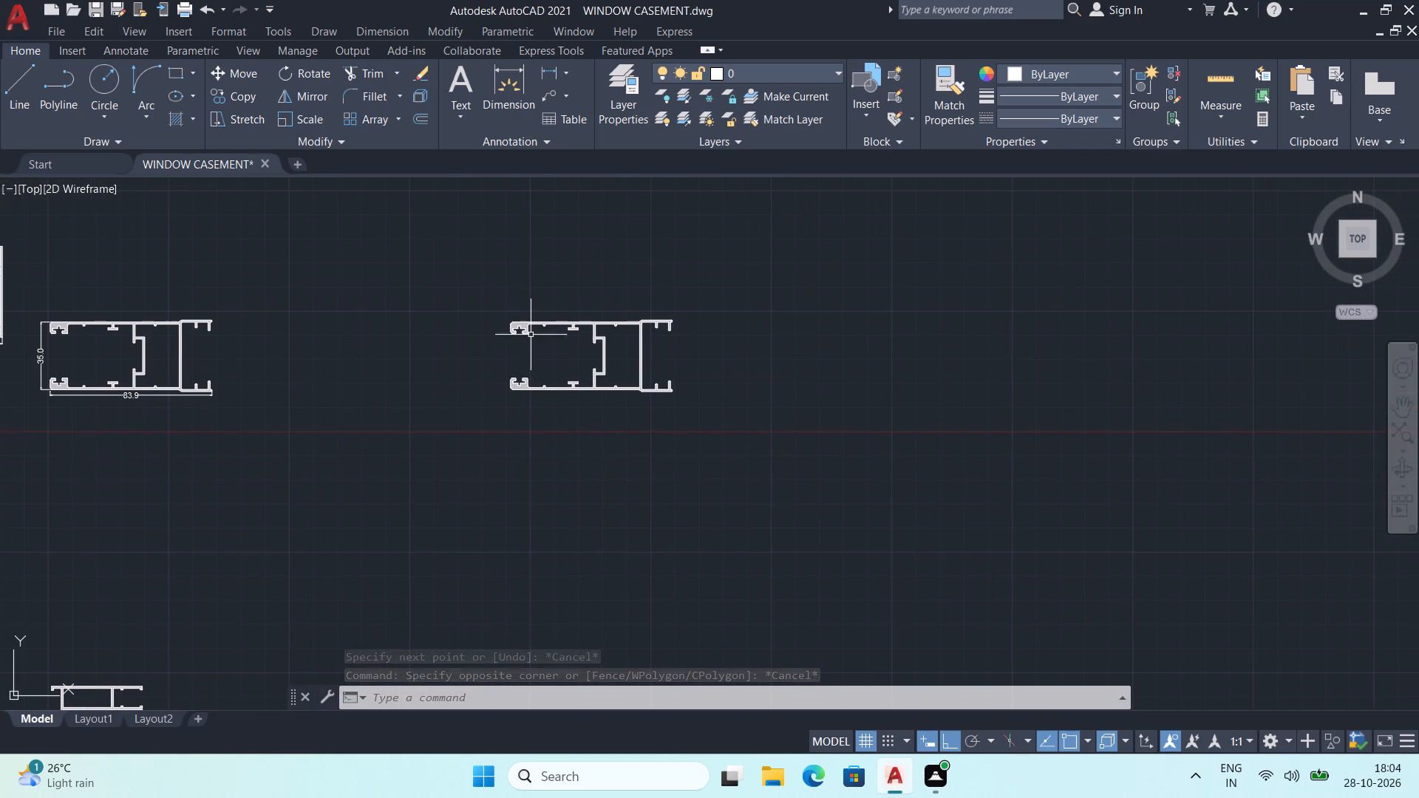
{"action": "key", "text": "l"}
{"action": "key", "text": "Return"}
{"action": "scroll", "coordinate": [517, 328], "scroll_direction": "up", "scroll_amount": 4}
{"action": "middle_click_drag", "start_coordinate": [520, 352], "coordinate": [543, 383]}
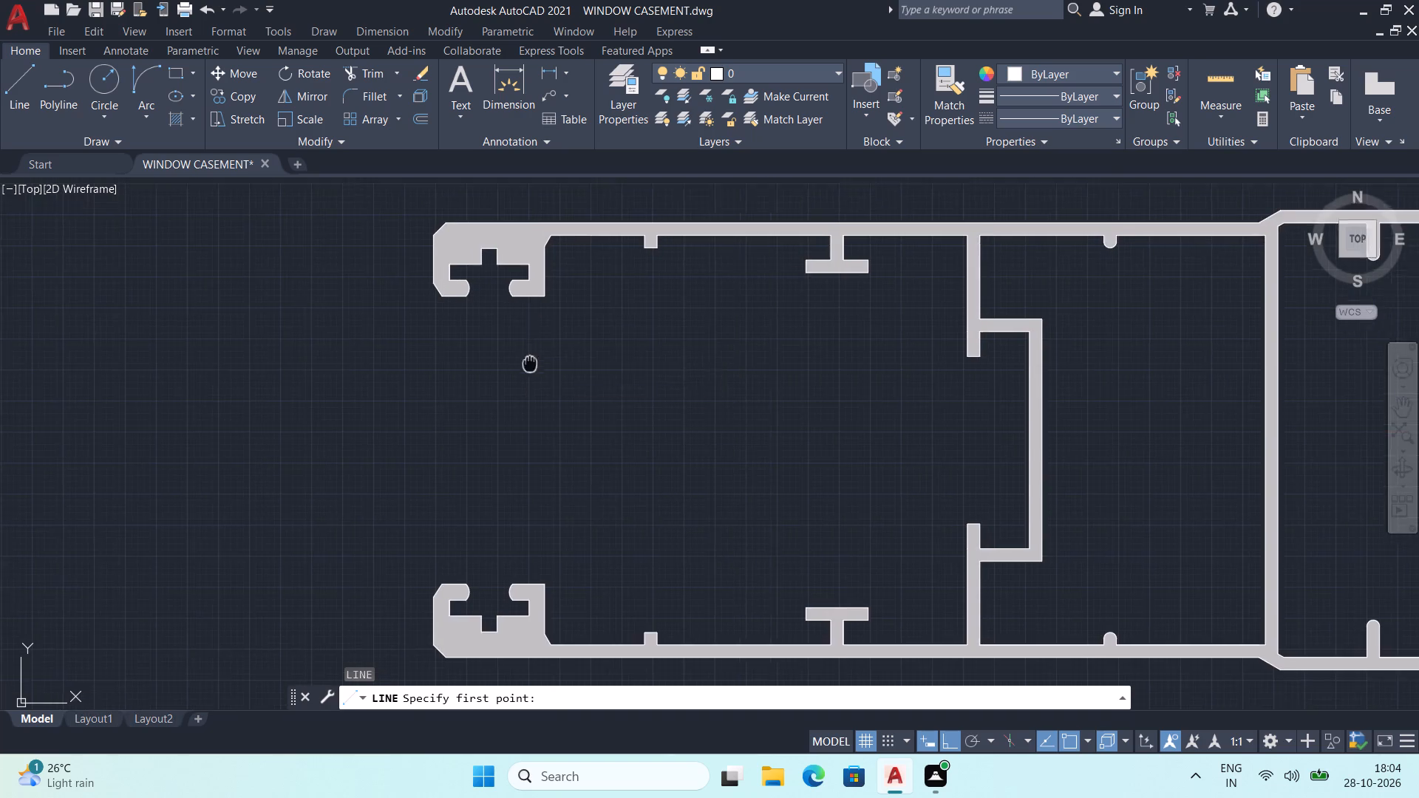
{"action": "middle_click_drag", "start_coordinate": [543, 383], "coordinate": [560, 415]}
{"action": "scroll", "coordinate": [508, 336], "scroll_direction": "up", "scroll_amount": 1}
{"action": "left_click", "coordinate": [522, 289]}
{"action": "middle_click_drag", "start_coordinate": [551, 460], "coordinate": [554, 429]}
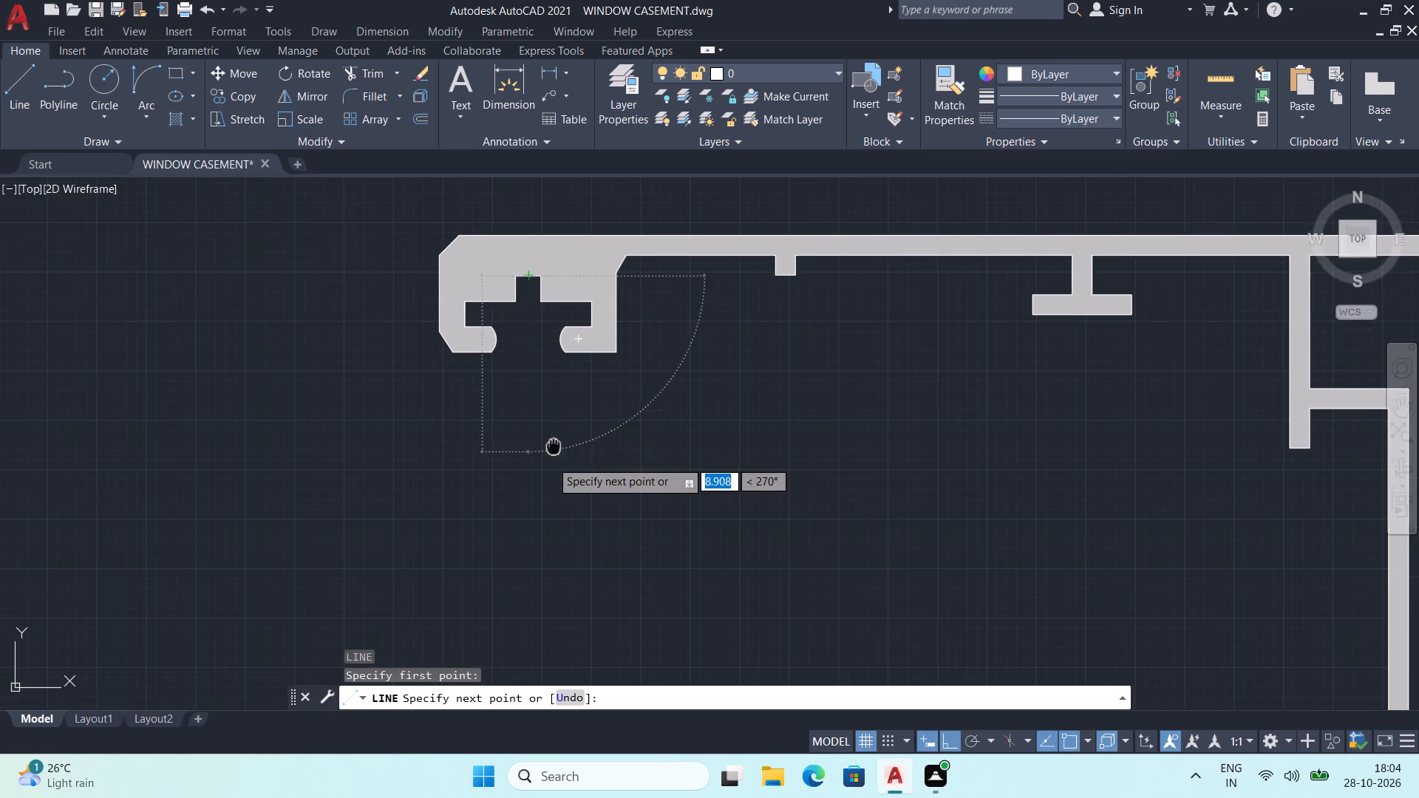
{"action": "middle_click_drag", "start_coordinate": [554, 429], "coordinate": [555, 307]}
{"action": "scroll", "coordinate": [555, 304], "scroll_direction": "down", "scroll_amount": 1}
{"action": "scroll", "coordinate": [545, 558], "scroll_direction": "up", "scroll_amount": 2}
{"action": "scroll", "coordinate": [531, 615], "scroll_direction": "up", "scroll_amount": 1}
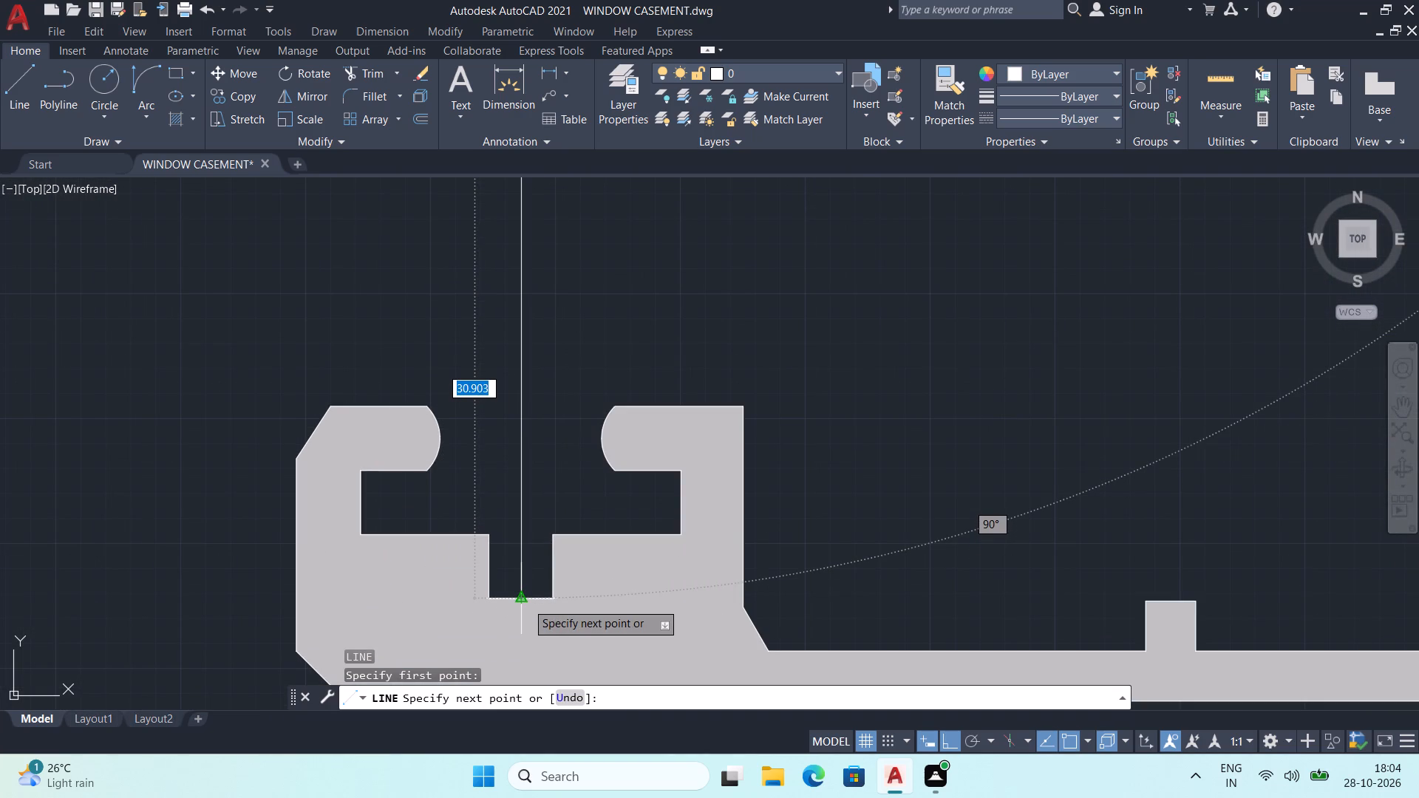
{"action": "left_click", "coordinate": [521, 602]}
{"action": "key", "text": "Escape"}
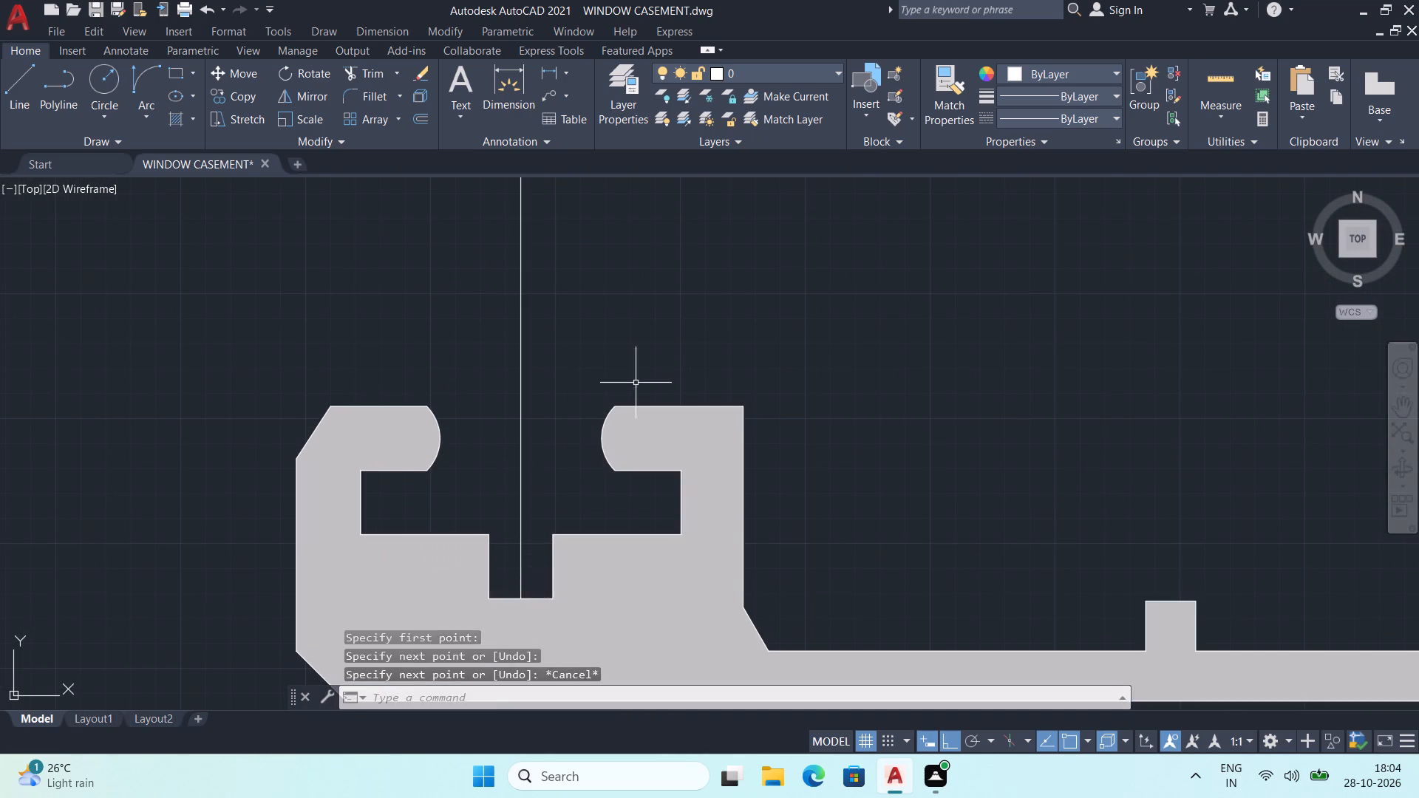
Move the second profile copy and its line, with ortho off, from that line's midpoint onto the midpoint of the first profile's line.
{"action": "scroll", "coordinate": [636, 382], "scroll_direction": "down", "scroll_amount": 3}
{"action": "middle_click_drag", "start_coordinate": [650, 347], "coordinate": [667, 511]}
{"action": "scroll", "coordinate": [667, 437], "scroll_direction": "down", "scroll_amount": 2}
{"action": "left_click", "coordinate": [588, 285]}
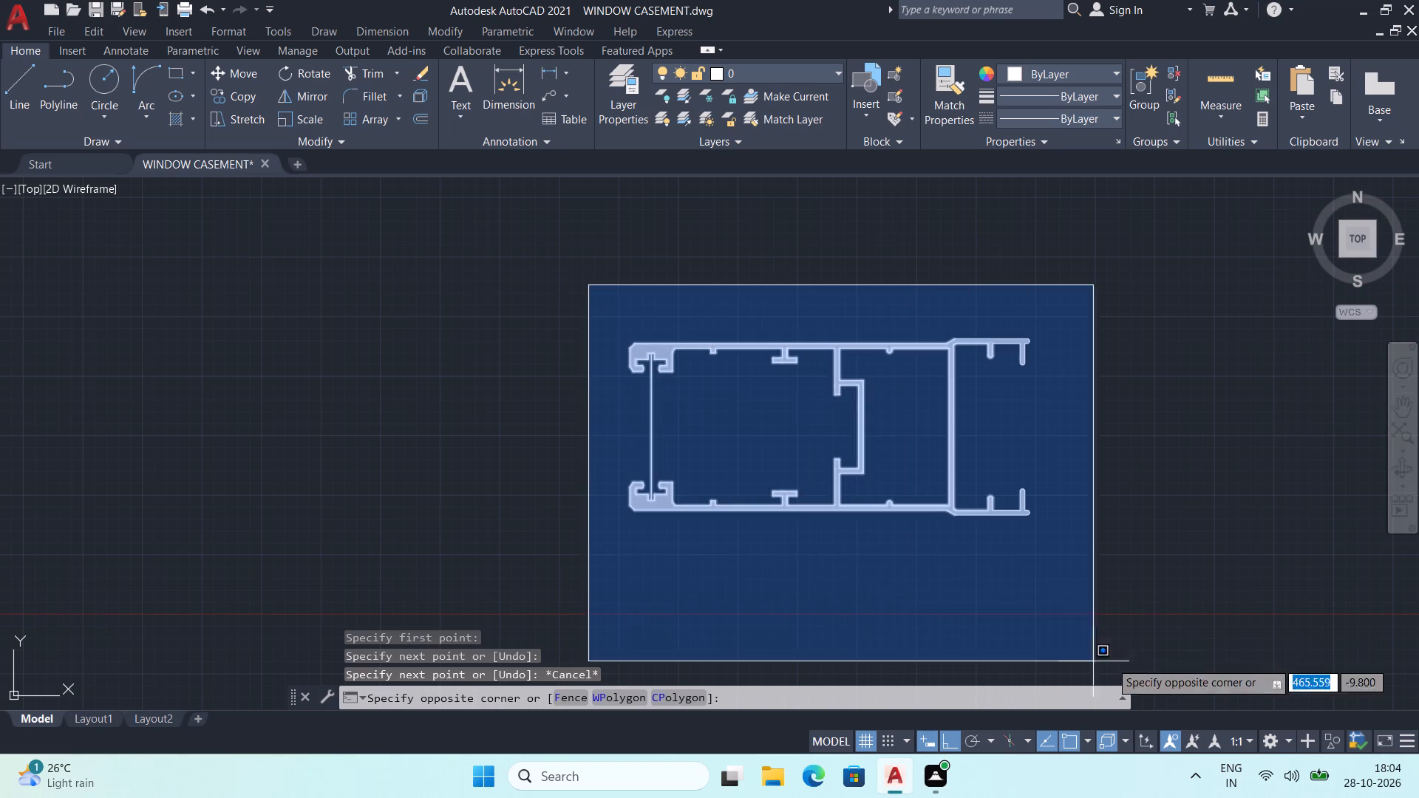
{"action": "left_click", "coordinate": [1220, 576]}
{"action": "key", "text": "m"}
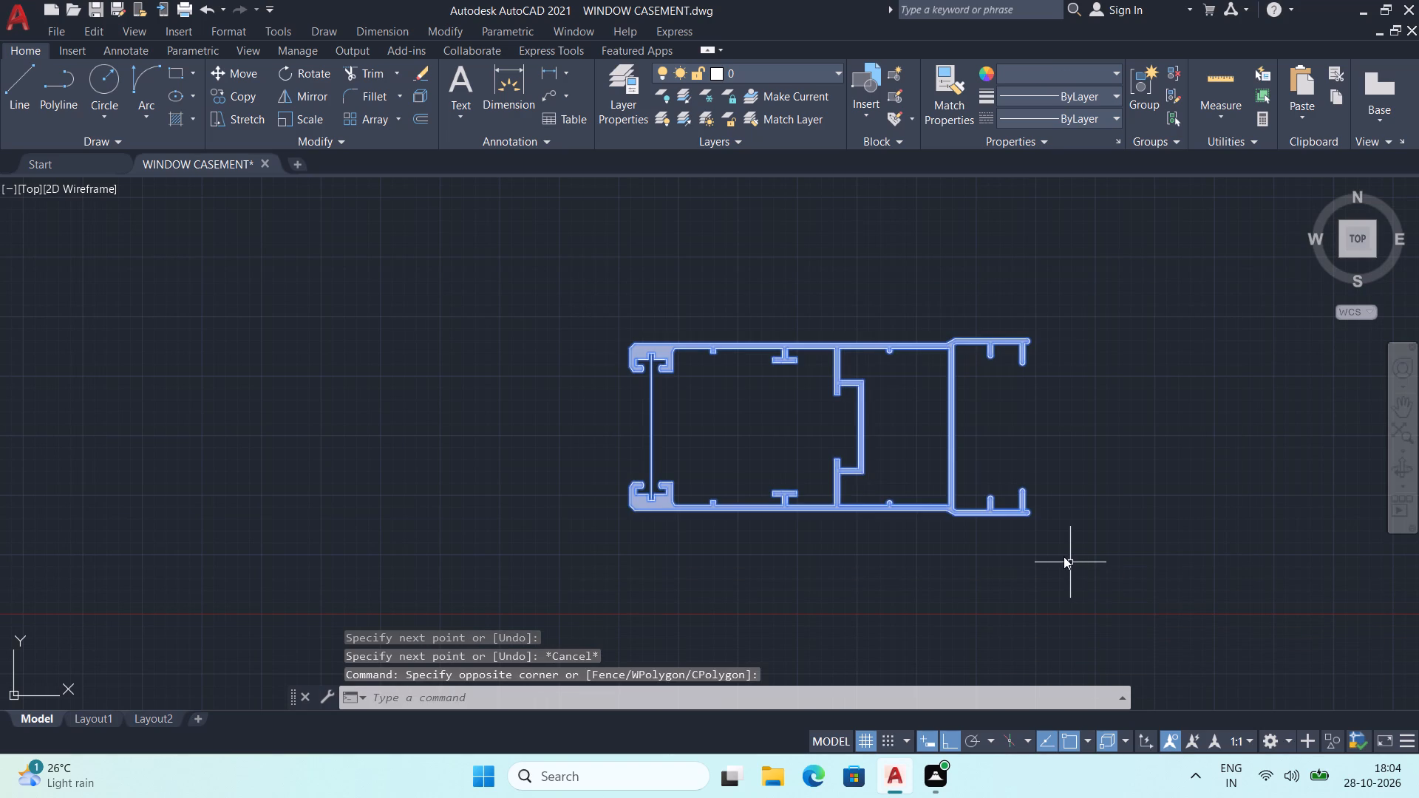
{"action": "key", "text": "Return"}
{"action": "left_click", "coordinate": [653, 423]}
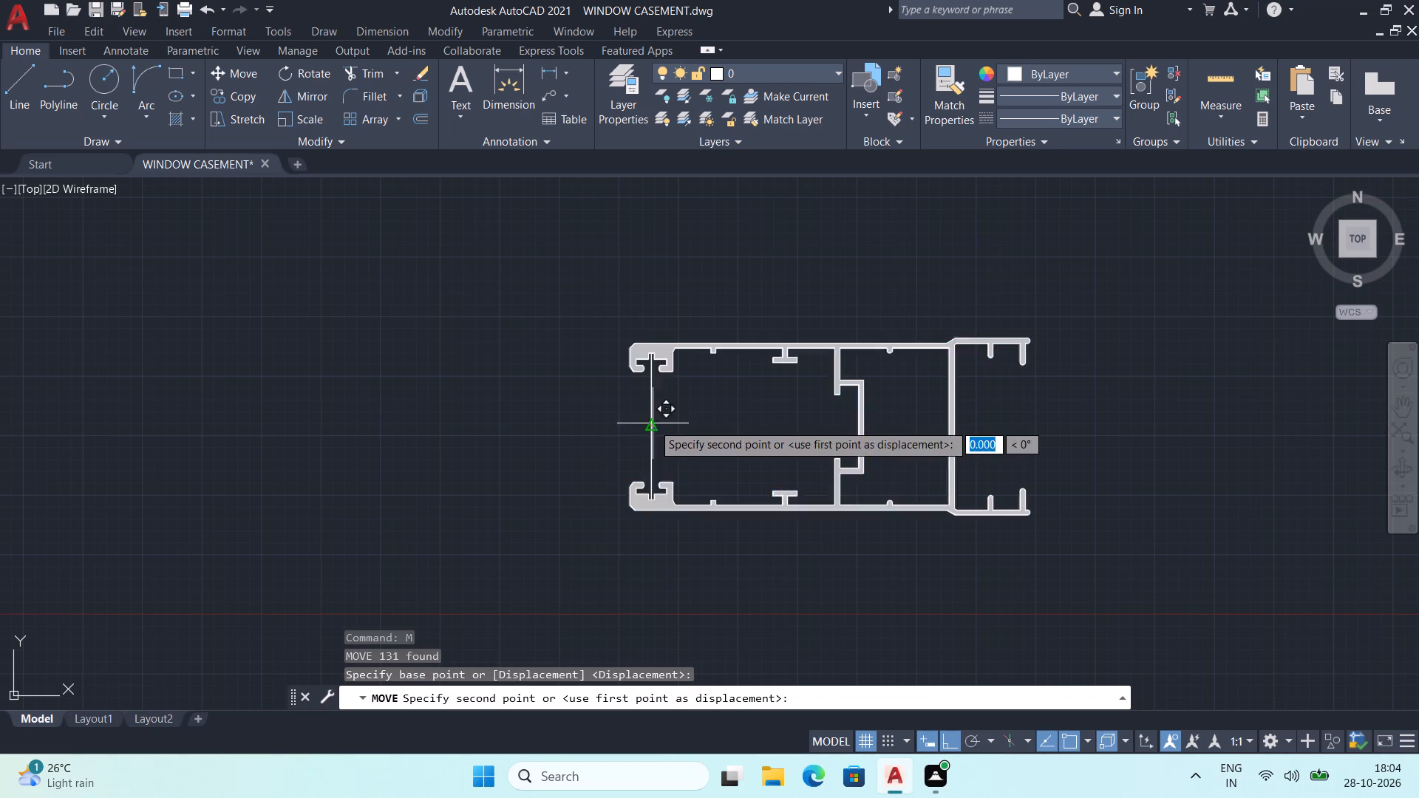
{"action": "scroll", "coordinate": [608, 549], "scroll_direction": "down", "scroll_amount": 2}
{"action": "middle_click_drag", "start_coordinate": [614, 537], "coordinate": [657, 398]}
{"action": "key", "text": "F8"}
{"action": "middle_click_drag", "start_coordinate": [528, 478], "coordinate": [567, 441]}
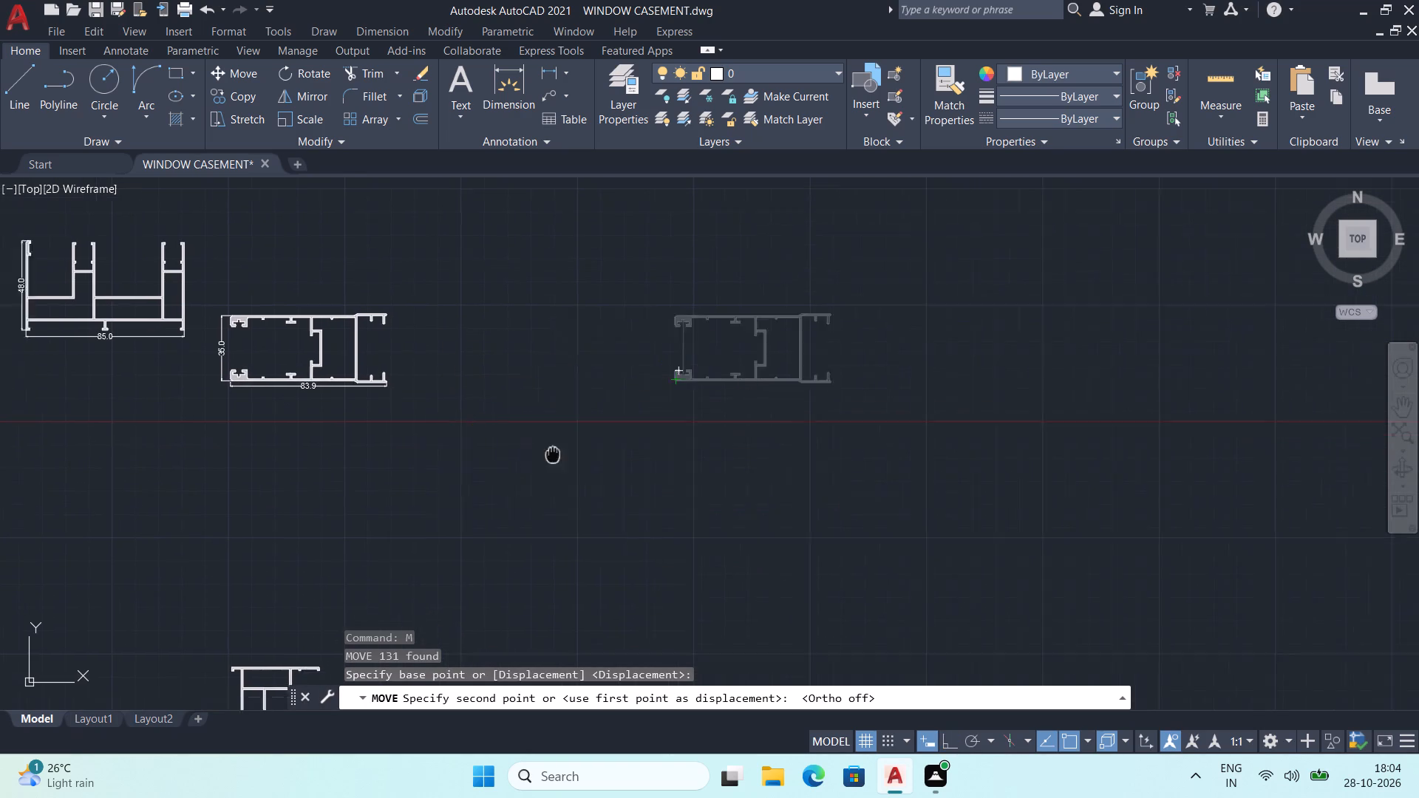
{"action": "middle_click_drag", "start_coordinate": [567, 441], "coordinate": [620, 364]}
{"action": "middle_click_drag", "start_coordinate": [446, 514], "coordinate": [594, 272]}
{"action": "scroll", "coordinate": [537, 429], "scroll_direction": "up", "scroll_amount": 5}
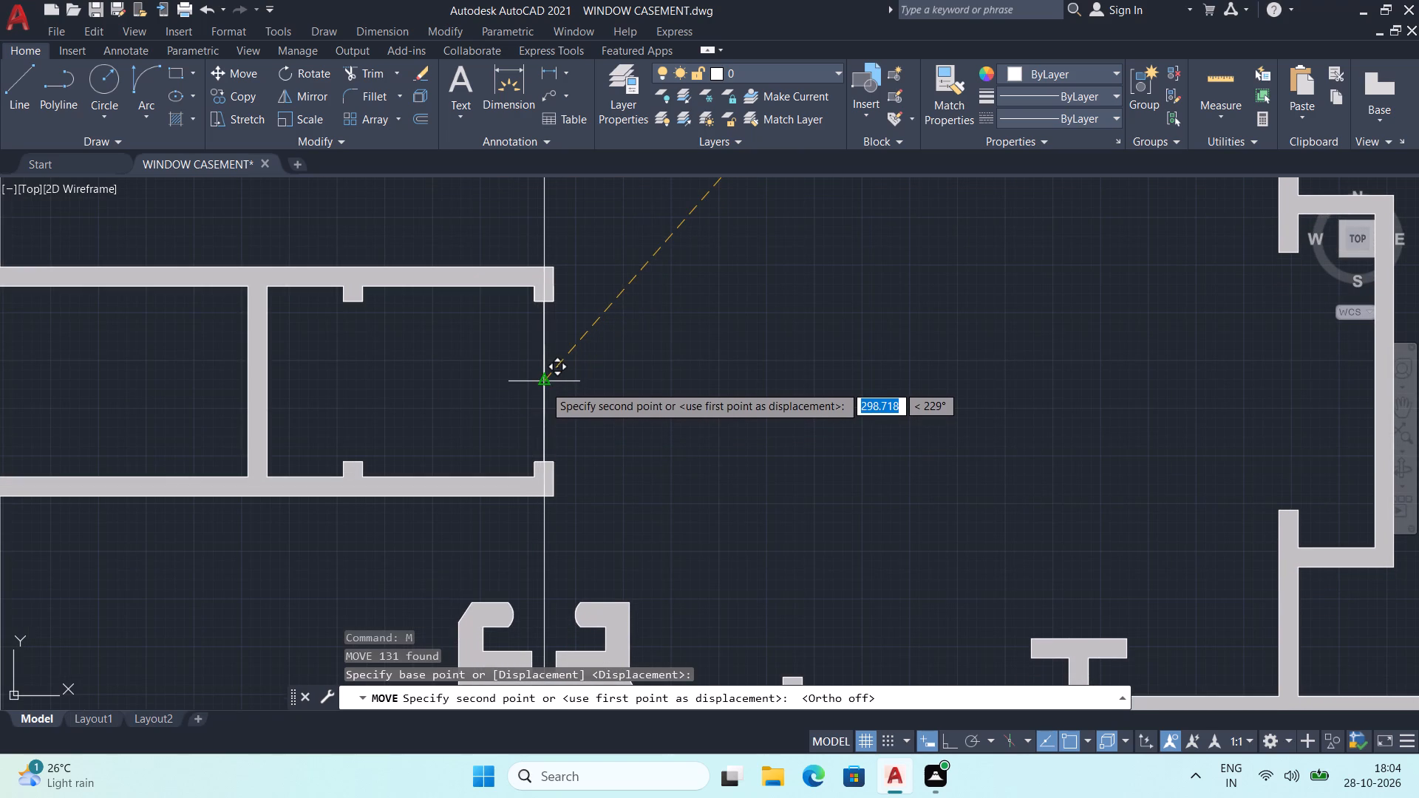
{"action": "left_click", "coordinate": [544, 385]}
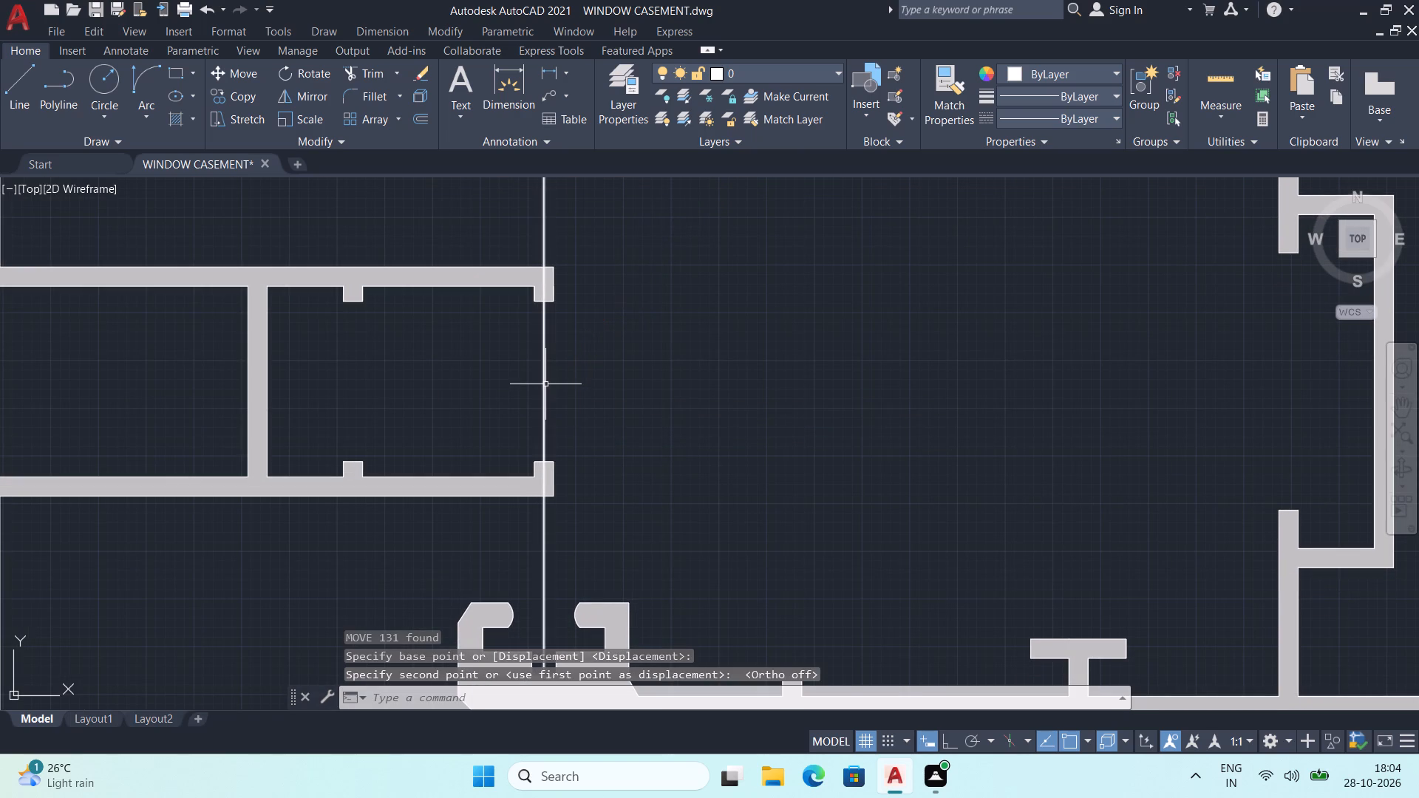
{"action": "key", "text": "Escape"}
Examine how the second profile copy's hooked ends sit around the first profile's lower channel.
{"action": "scroll", "coordinate": [616, 386], "scroll_direction": "down", "scroll_amount": 3}
{"action": "middle_click_drag", "start_coordinate": [684, 399], "coordinate": [671, 442]}
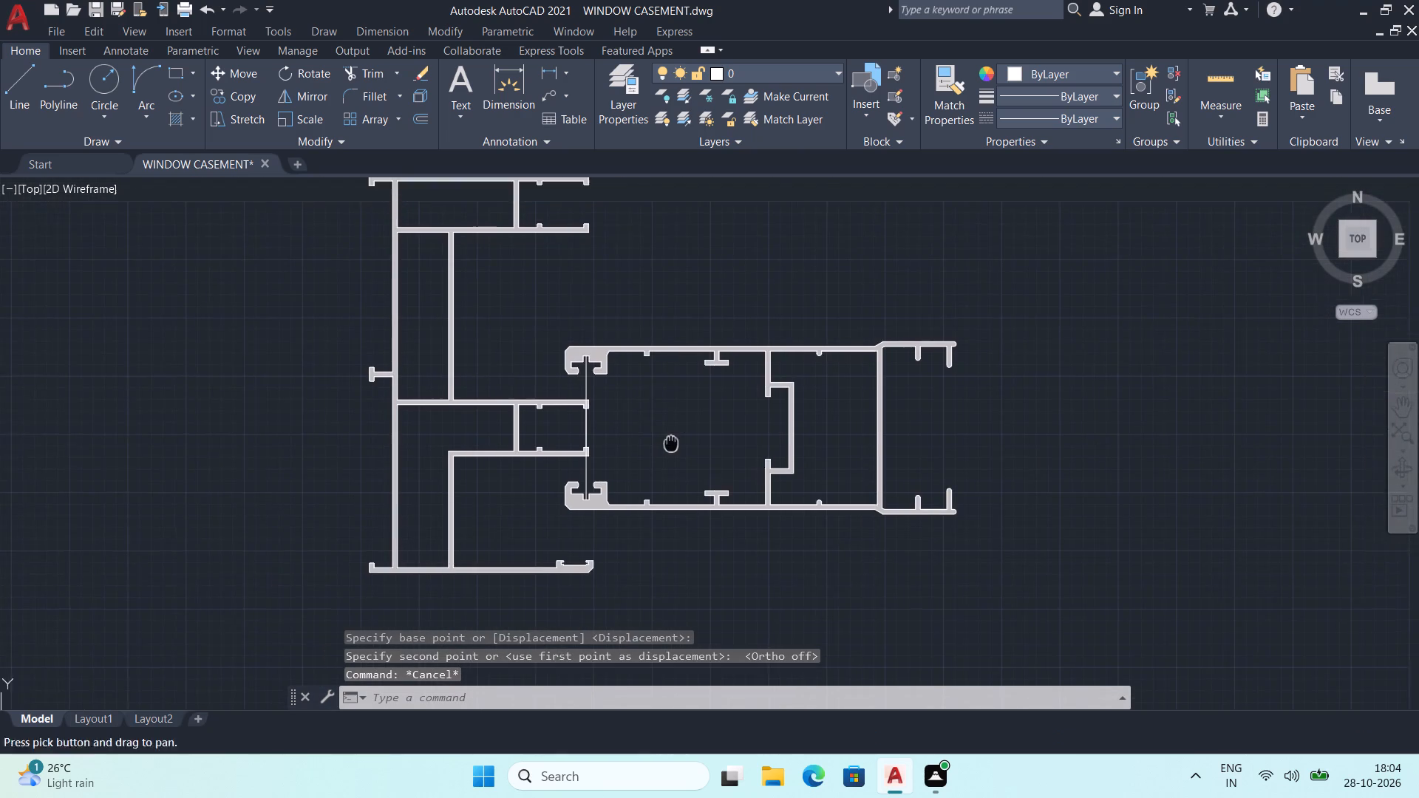
{"action": "scroll", "coordinate": [675, 440], "scroll_direction": "down", "scroll_amount": 2}
{"action": "middle_click_drag", "start_coordinate": [697, 441], "coordinate": [616, 432]}
{"action": "scroll", "coordinate": [610, 434], "scroll_direction": "up", "scroll_amount": 2}
{"action": "middle_click_drag", "start_coordinate": [612, 441], "coordinate": [516, 437]}
{"action": "scroll", "coordinate": [444, 445], "scroll_direction": "up", "scroll_amount": 1}
{"action": "middle_click_drag", "start_coordinate": [454, 443], "coordinate": [454, 498]}
{"action": "scroll", "coordinate": [454, 498], "scroll_direction": "up", "scroll_amount": 1}
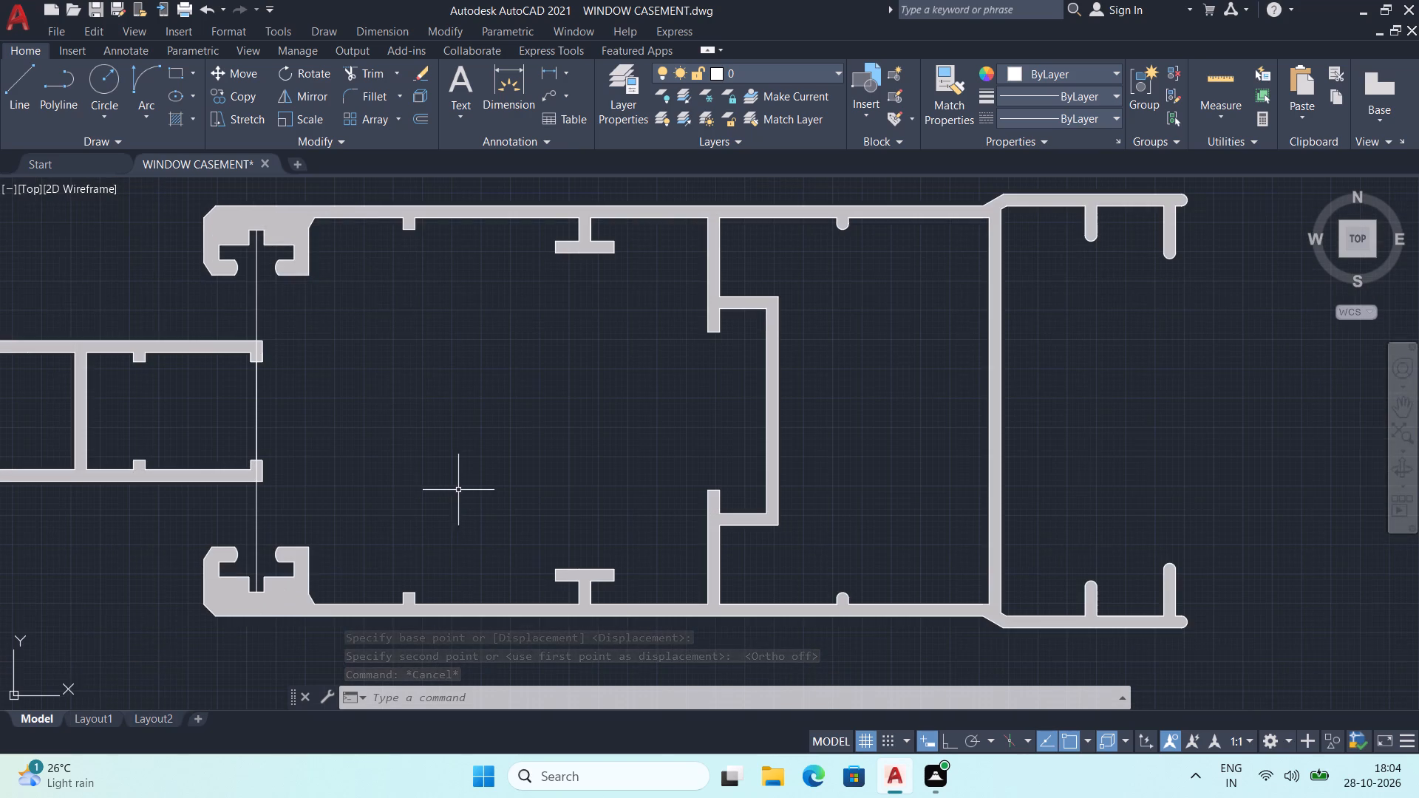
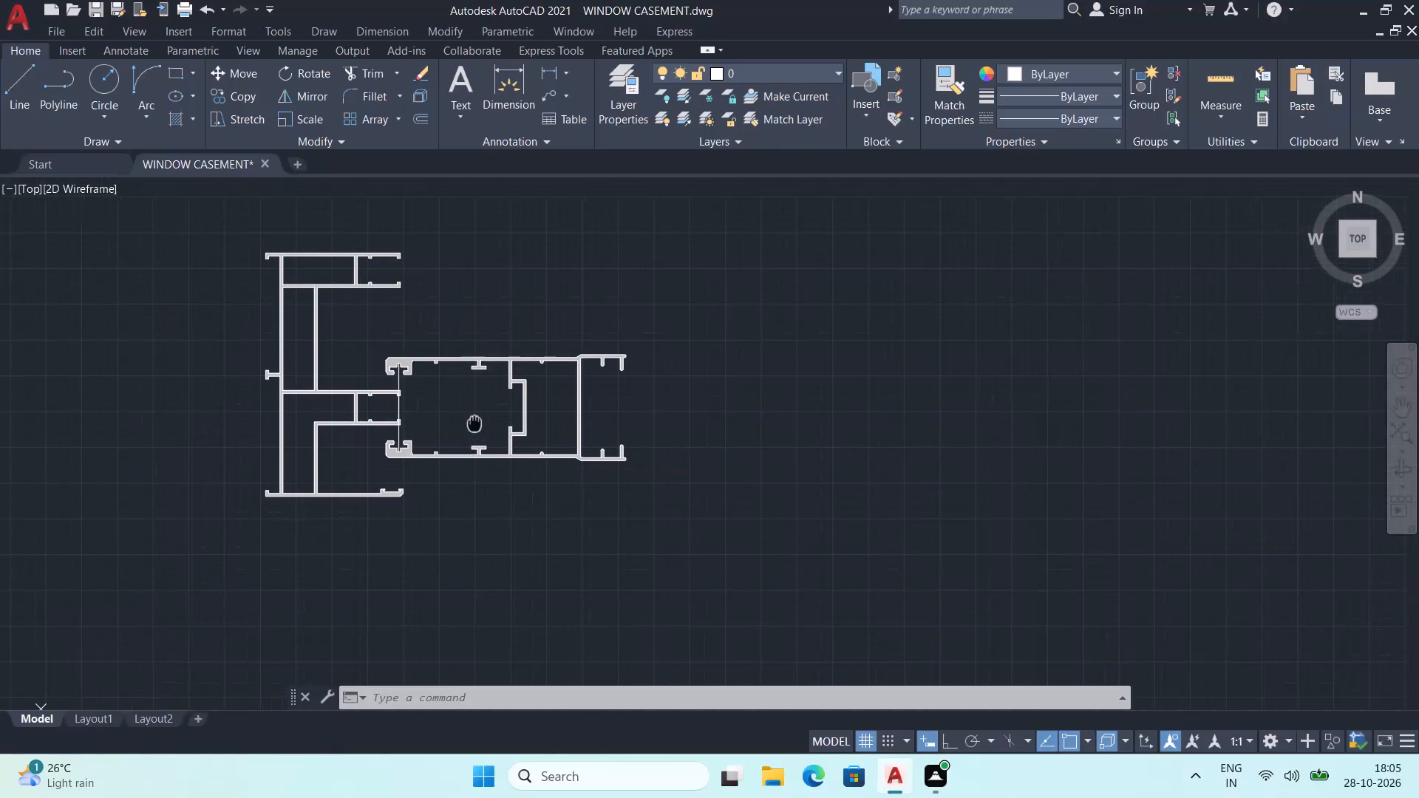
Examine the combined section of the two joined casement profile copies and its placement relative to the original profiles.
{"action": "middle_click_drag", "start_coordinate": [545, 405], "coordinate": [500, 403]}
{"action": "scroll", "coordinate": [502, 397], "scroll_direction": "down", "scroll_amount": 1}
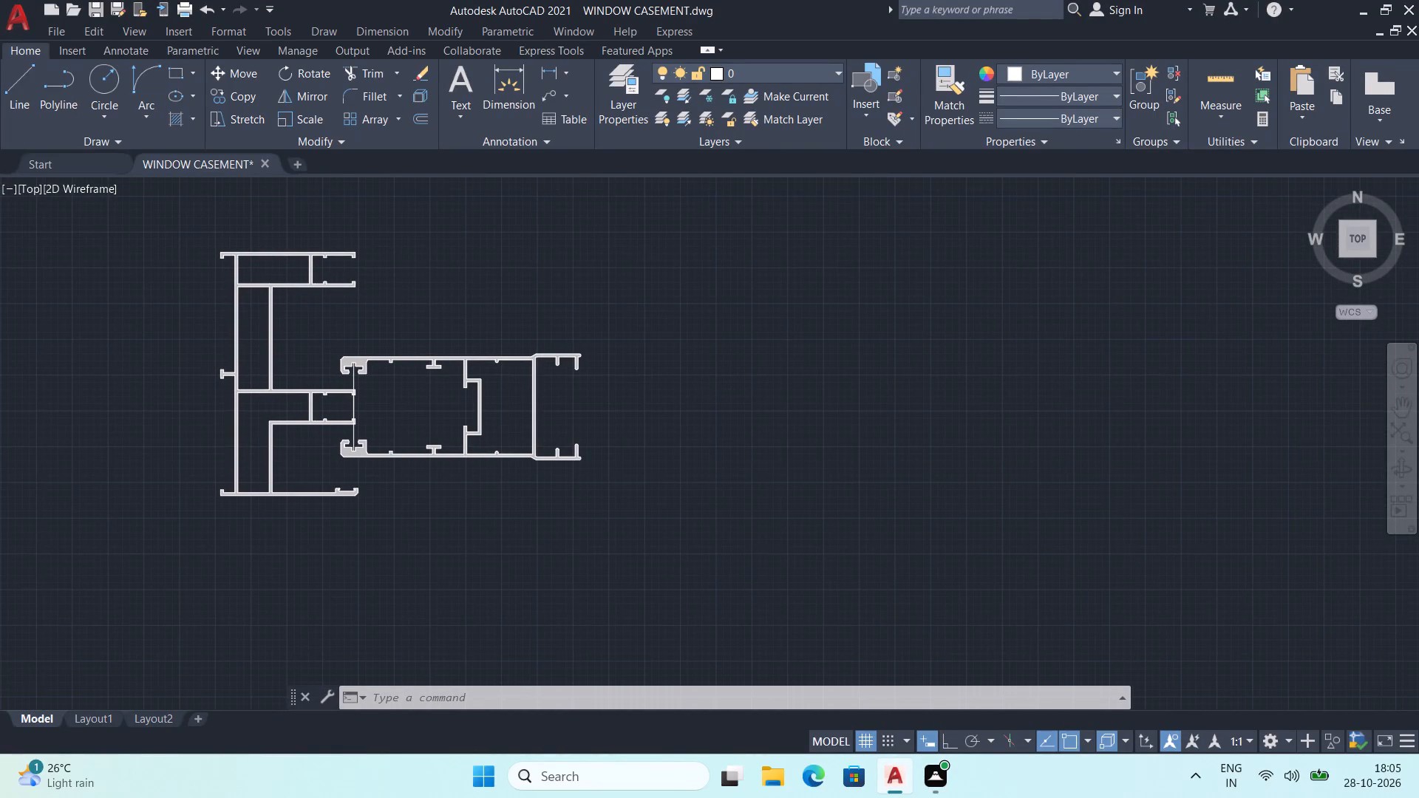
{"action": "middle_click_drag", "start_coordinate": [502, 397], "coordinate": [454, 414]}
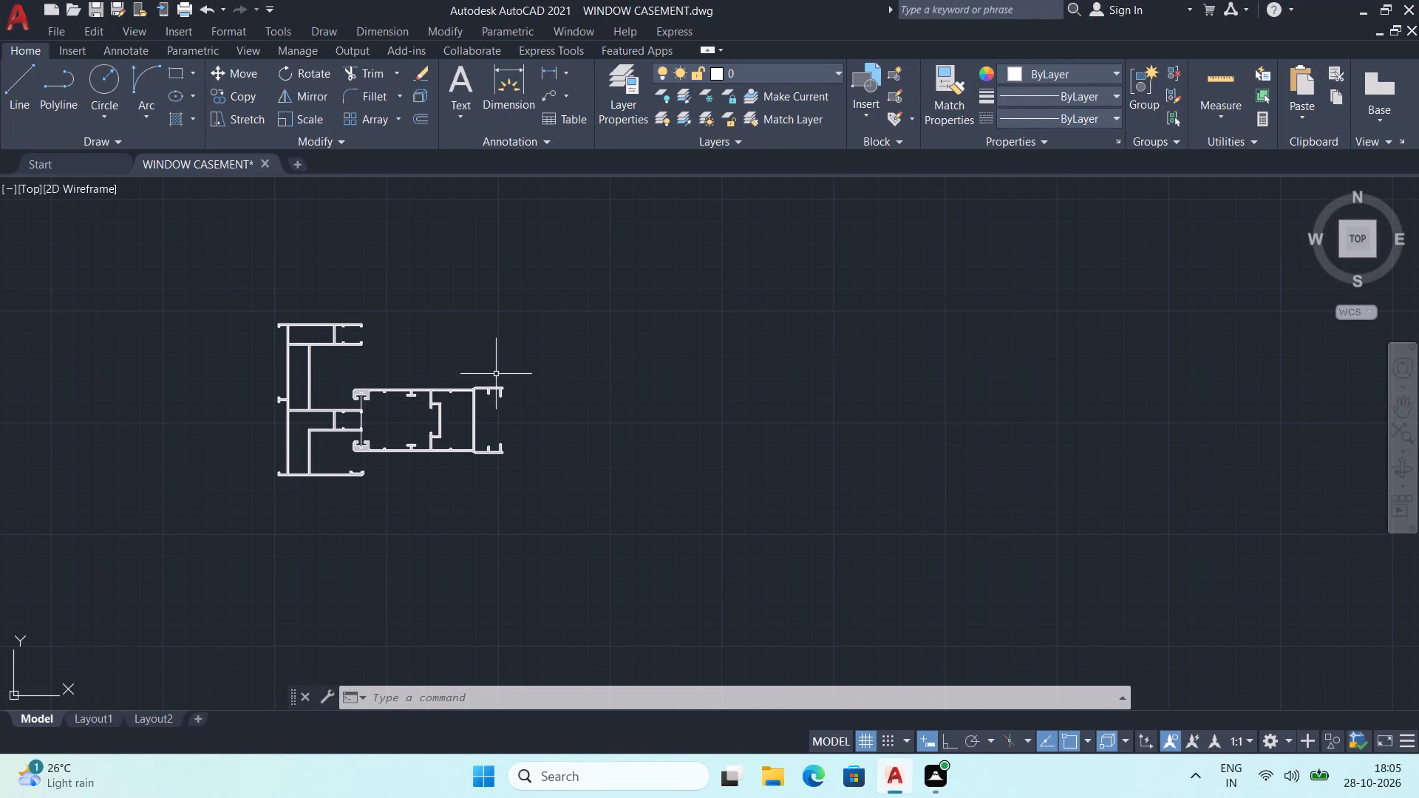
{"action": "middle_click_drag", "start_coordinate": [592, 389], "coordinate": [520, 388]}
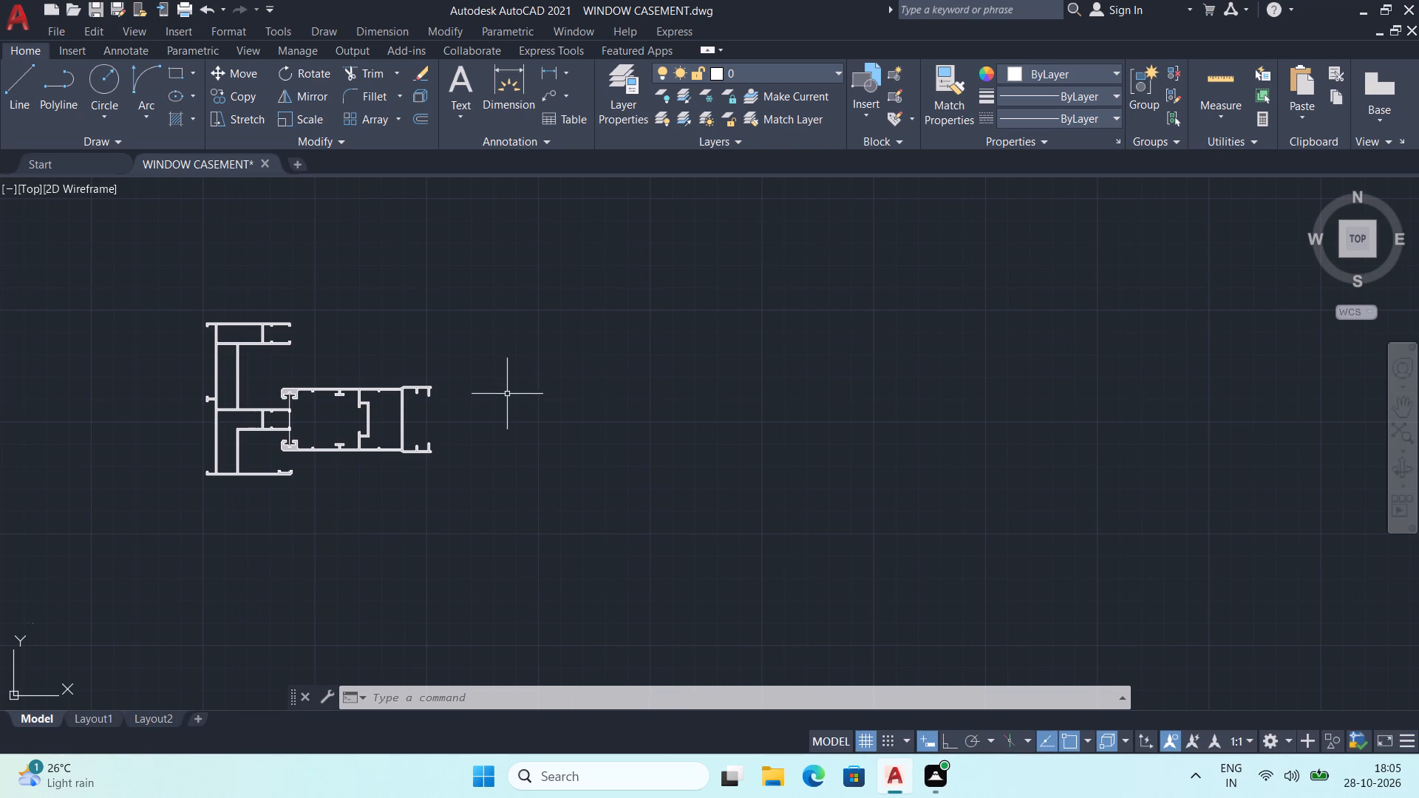
{"action": "middle_click_drag", "start_coordinate": [507, 395], "coordinate": [579, 382]}
{"action": "middle_click_drag", "start_coordinate": [354, 372], "coordinate": [444, 389]}
{"action": "scroll", "coordinate": [452, 386], "scroll_direction": "down", "scroll_amount": 2}
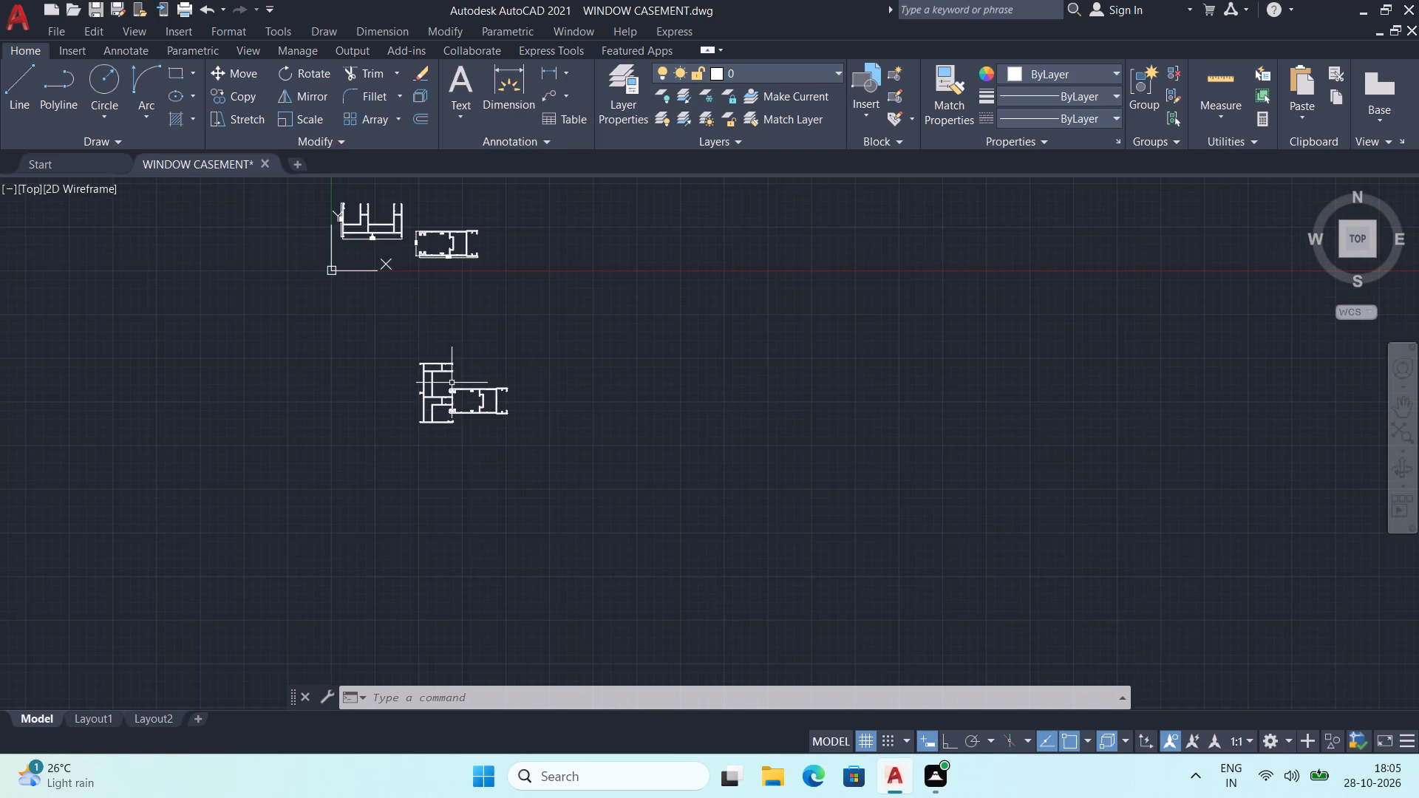
{"action": "scroll", "coordinate": [408, 339], "scroll_direction": "up", "scroll_amount": 2}
{"action": "middle_click_drag", "start_coordinate": [463, 393], "coordinate": [354, 302]}
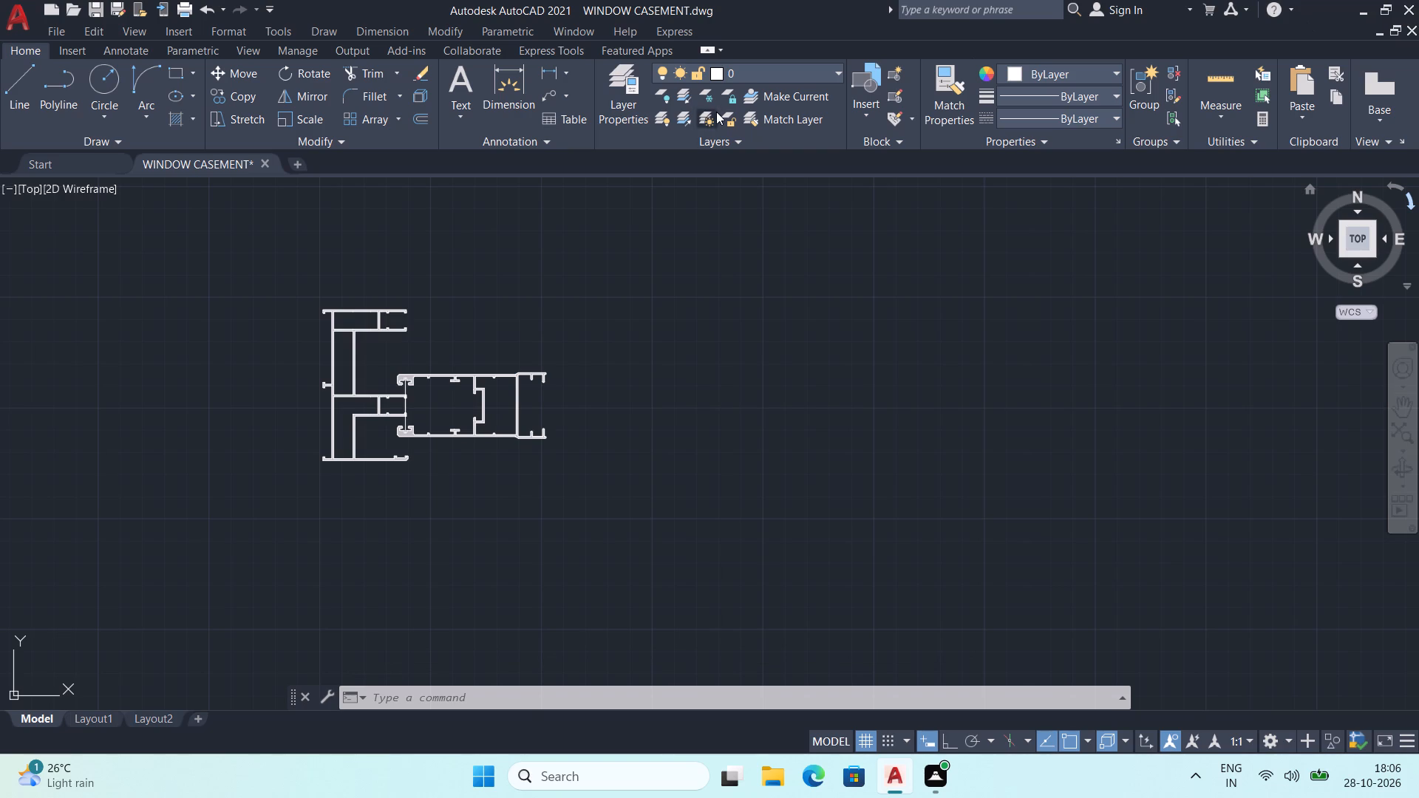
{"action": "middle_click_drag", "start_coordinate": [522, 276], "coordinate": [550, 301]}
Save the WINDOW CASEMENT drawing with the combined section under its existing name.
{"action": "key", "text": "ctrl+s"}
{"action": "key", "text": "ctrl+s"}
{"action": "key", "text": "ctrl+s"}
{"action": "key", "text": "ctrl+s"}
{"action": "key", "text": "ctrl+s"}
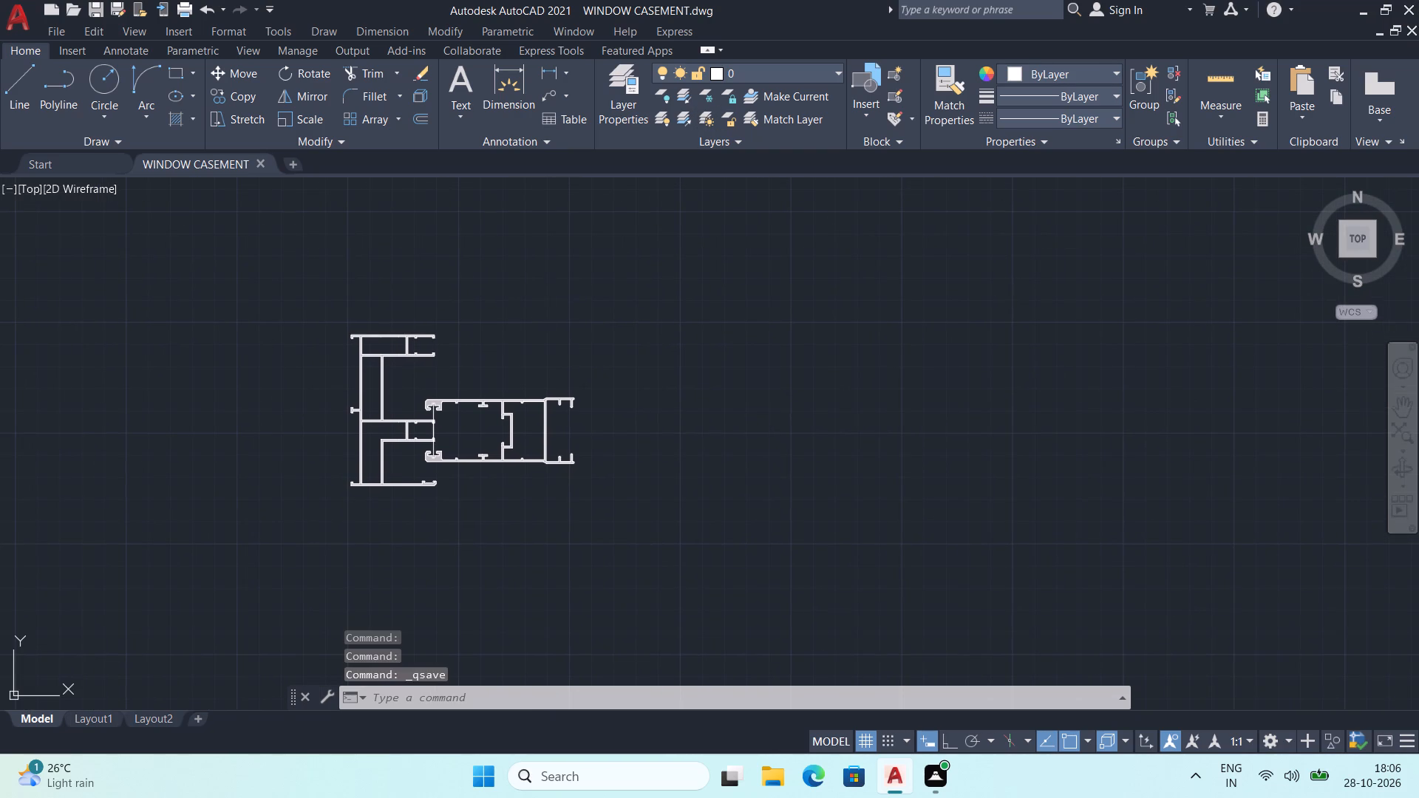
{"action": "key", "text": "ctrl+s"}
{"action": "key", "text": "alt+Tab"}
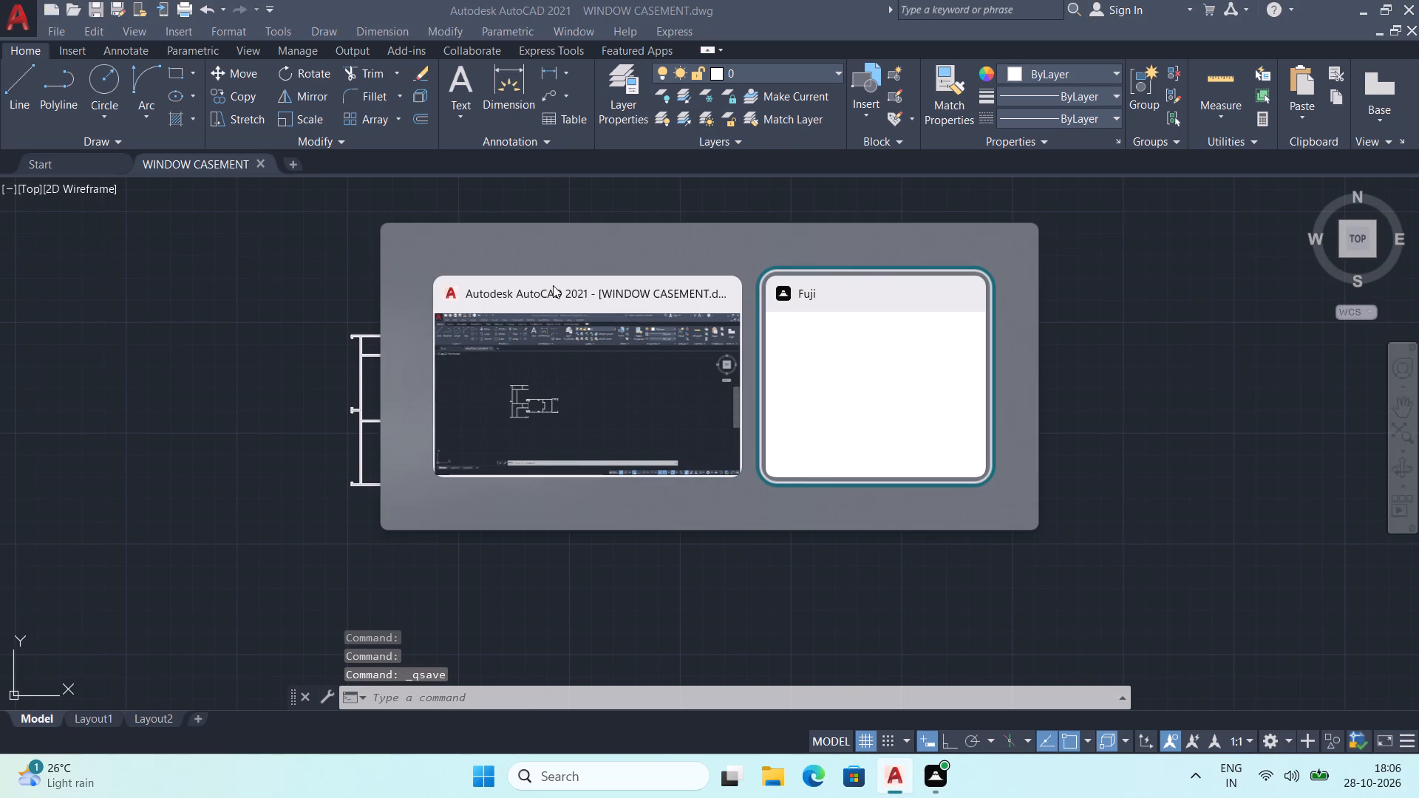